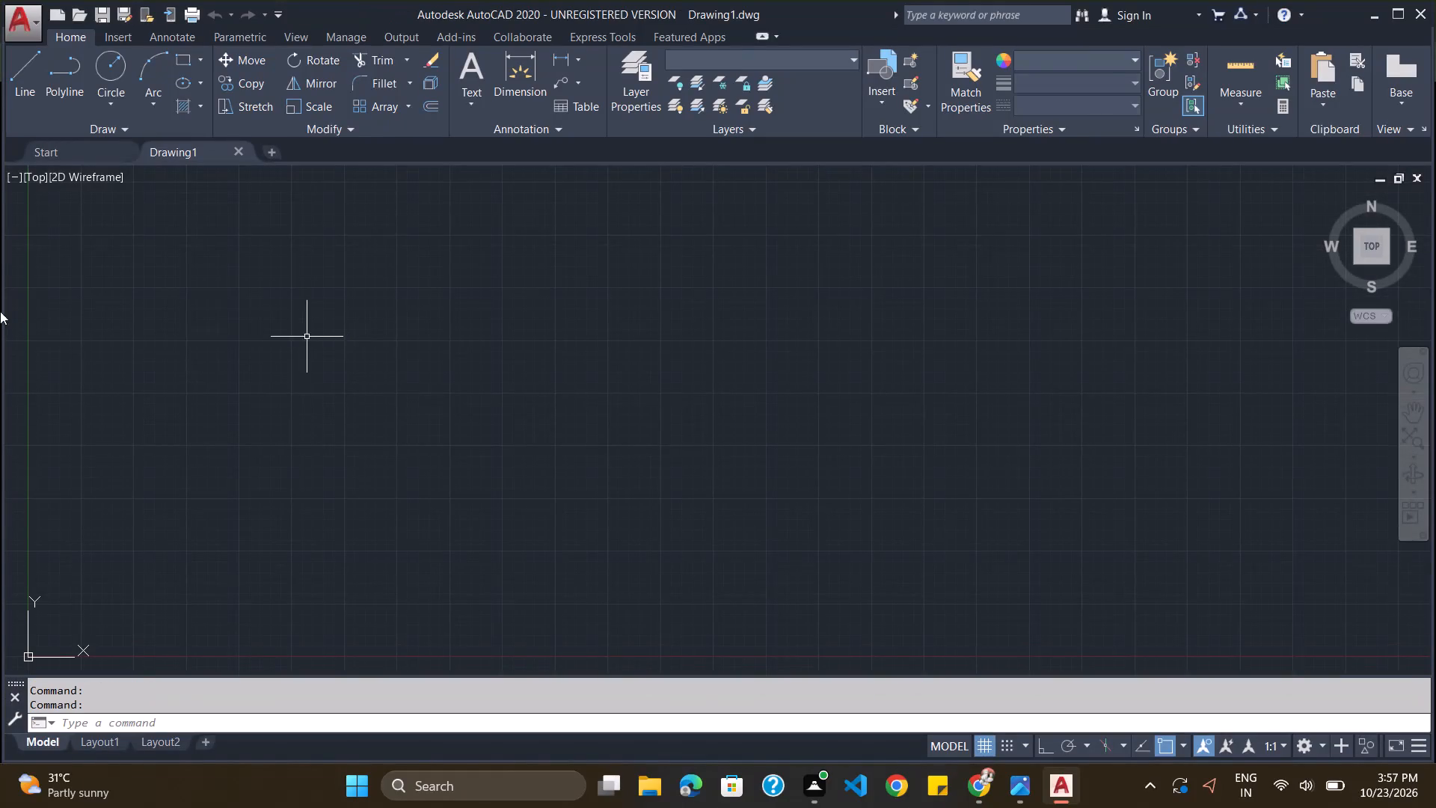
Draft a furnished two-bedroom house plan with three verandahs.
Turn on the command history log file with LOGFILEON.
left_click(341, 726)
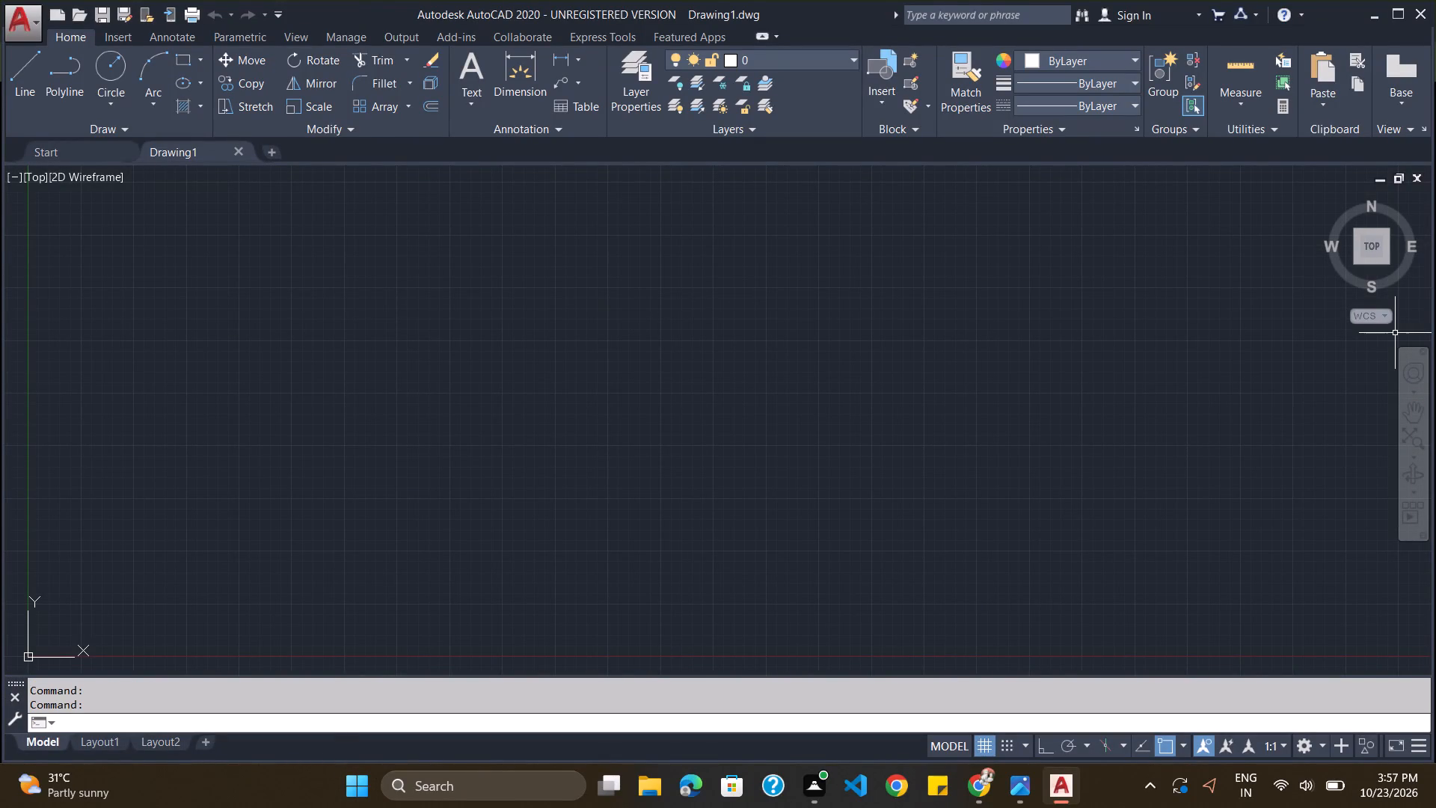
type("log")
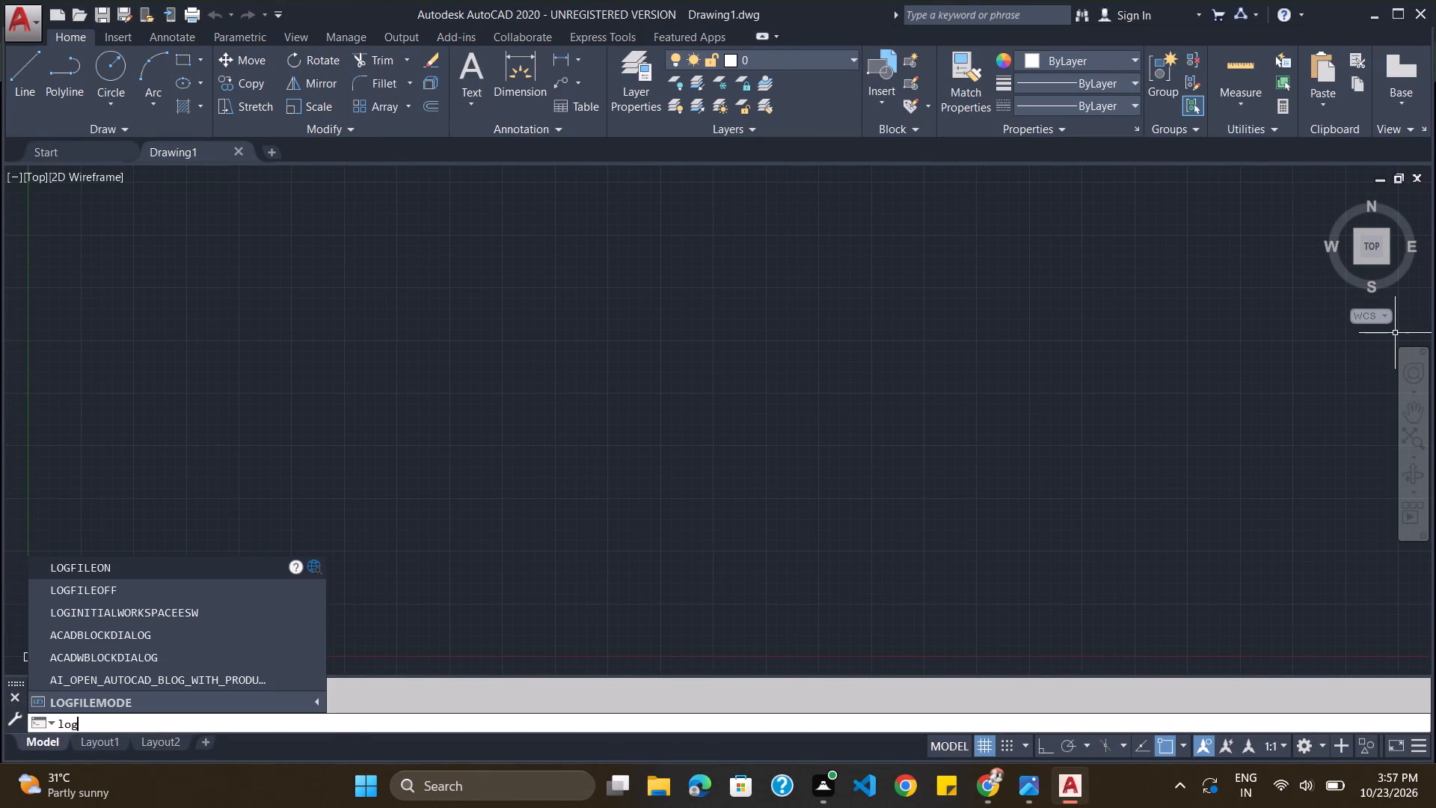
key("Return")
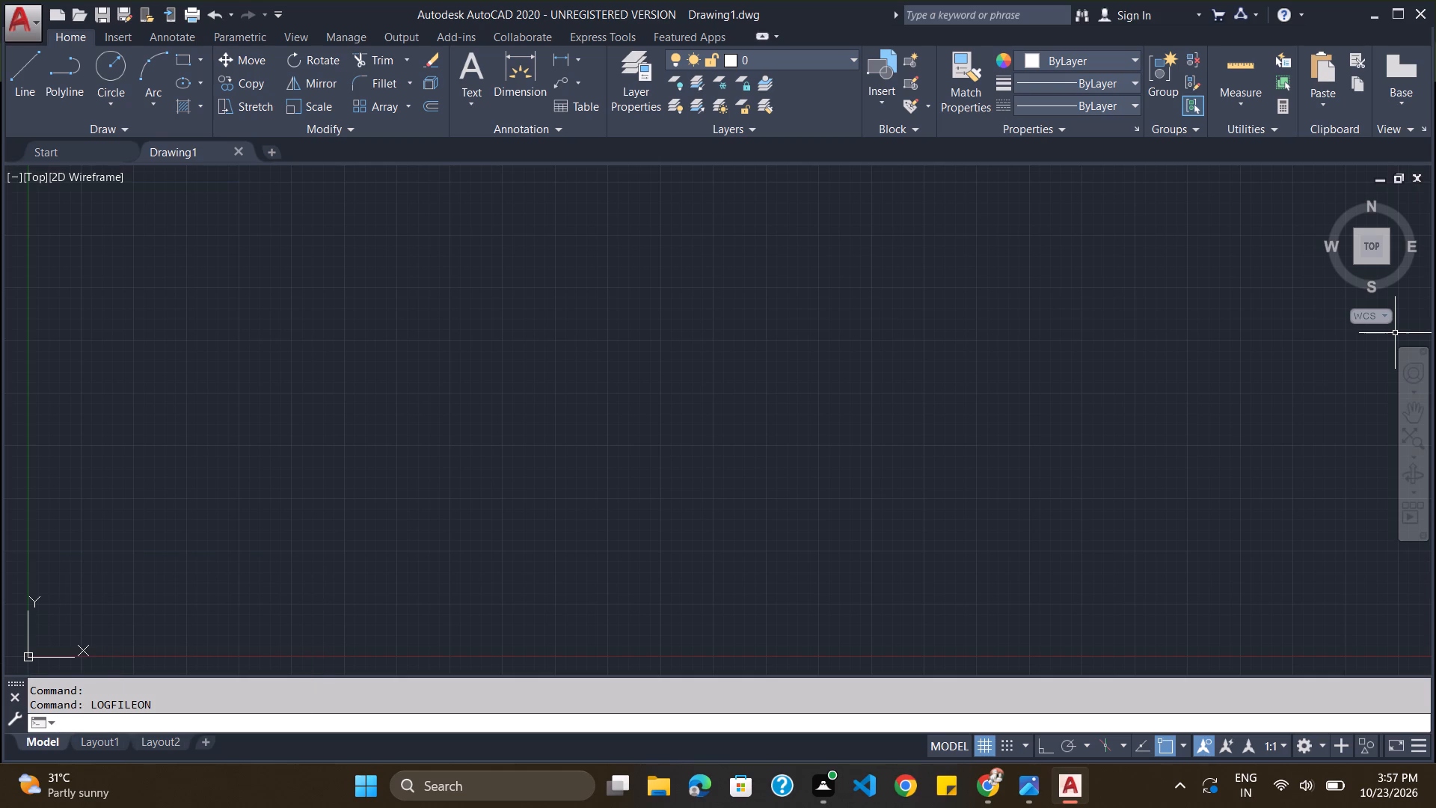
Configure the drawing units with decimal length type and millimeters as the insertion scale.
type("units")
key("Return")
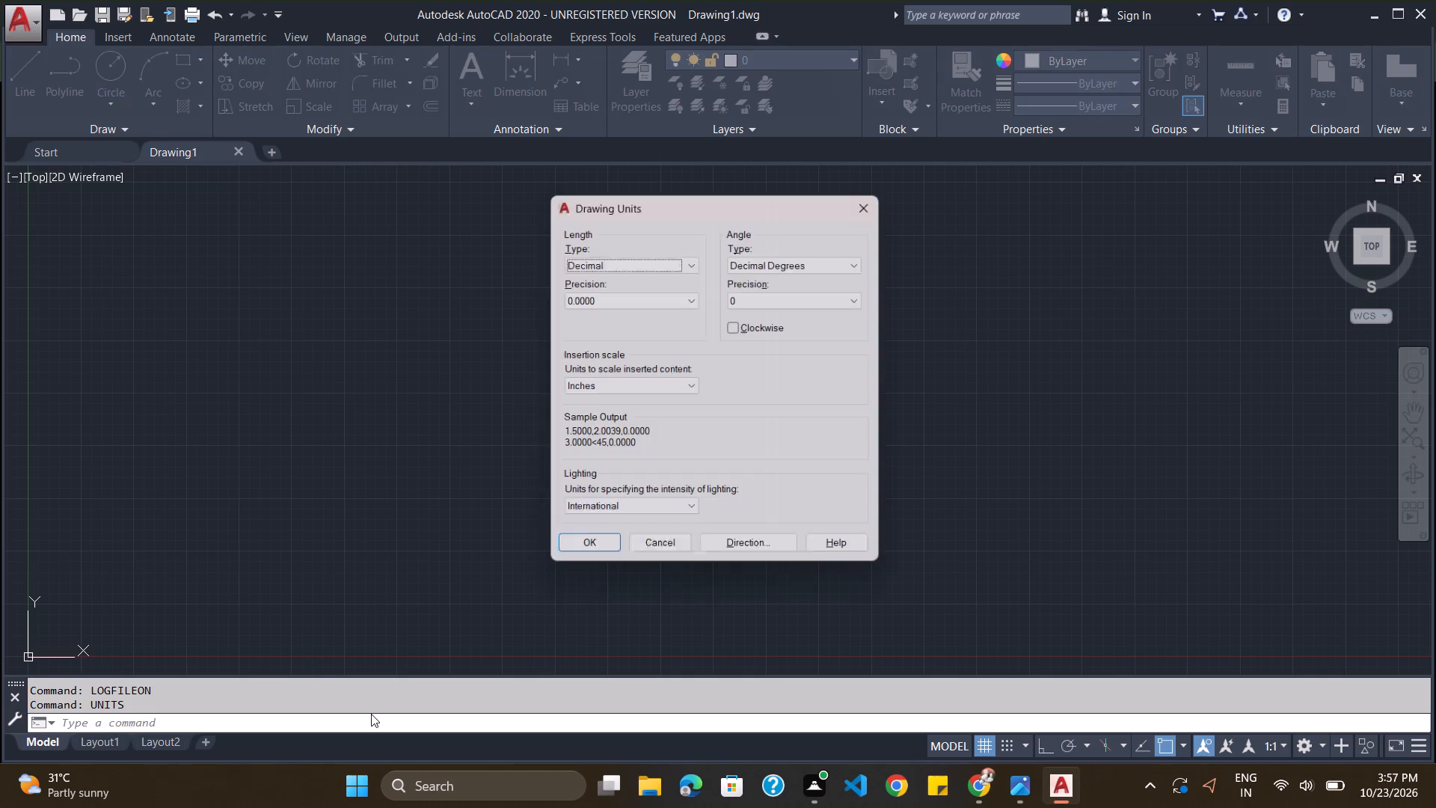
left_click(628, 266)
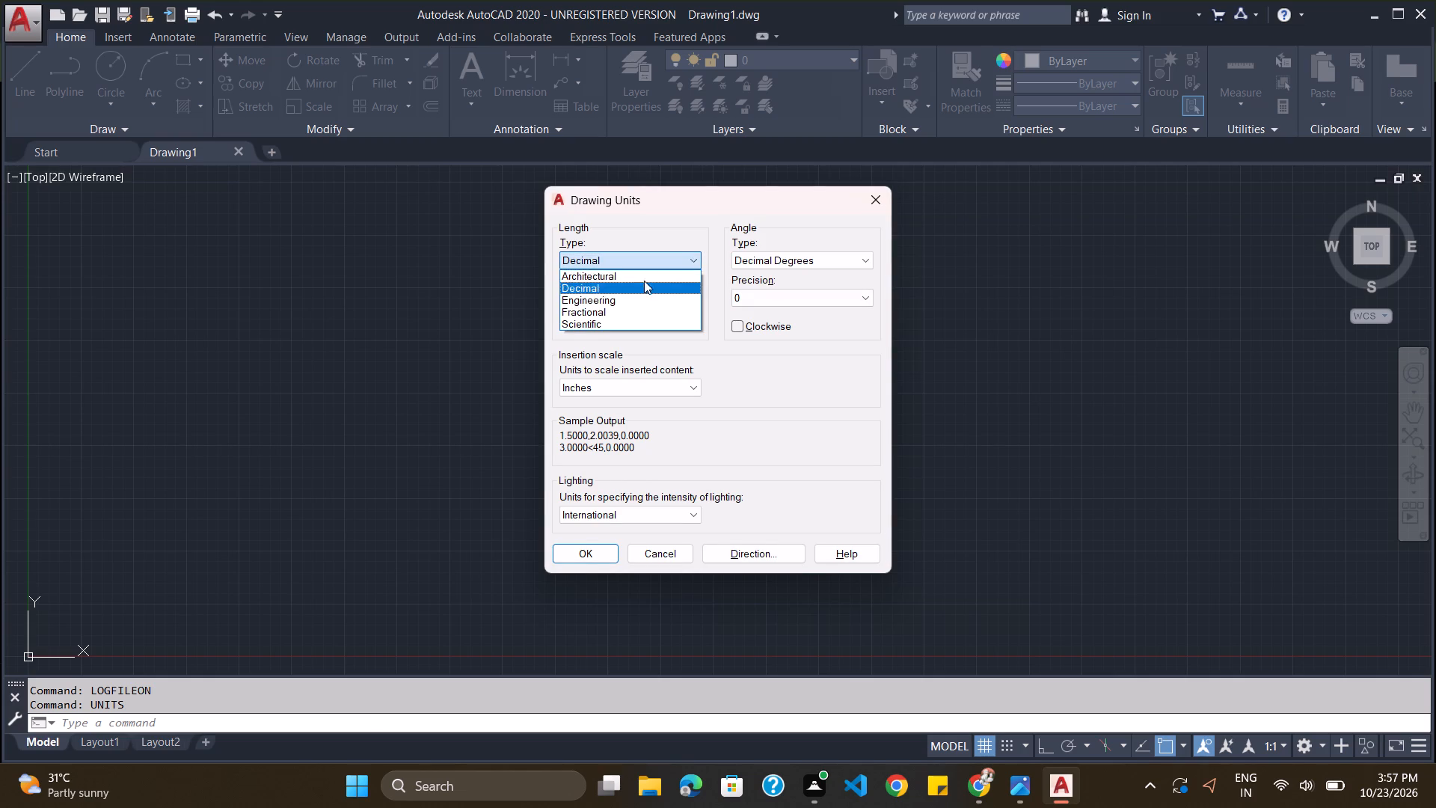
left_click(643, 286)
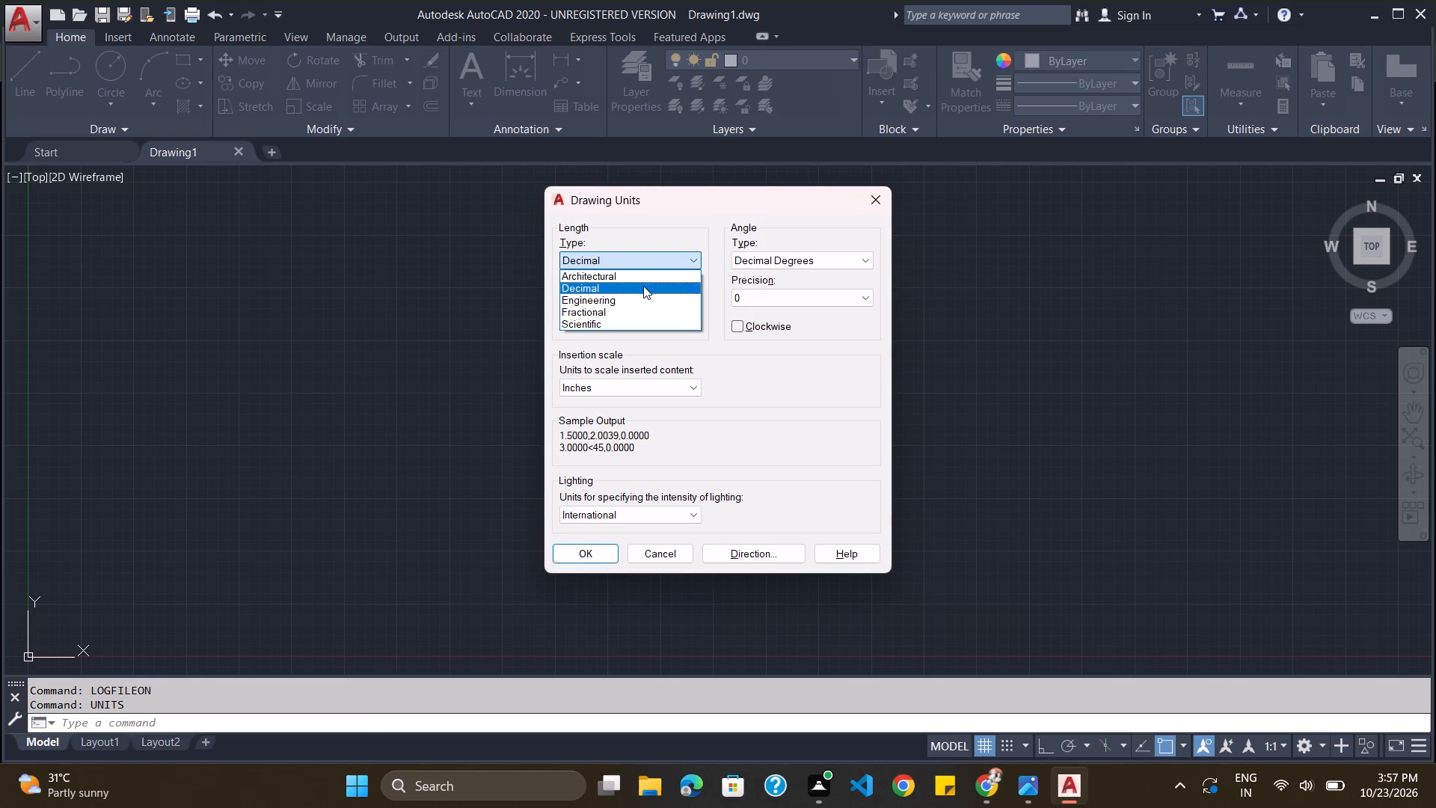
left_click(654, 395)
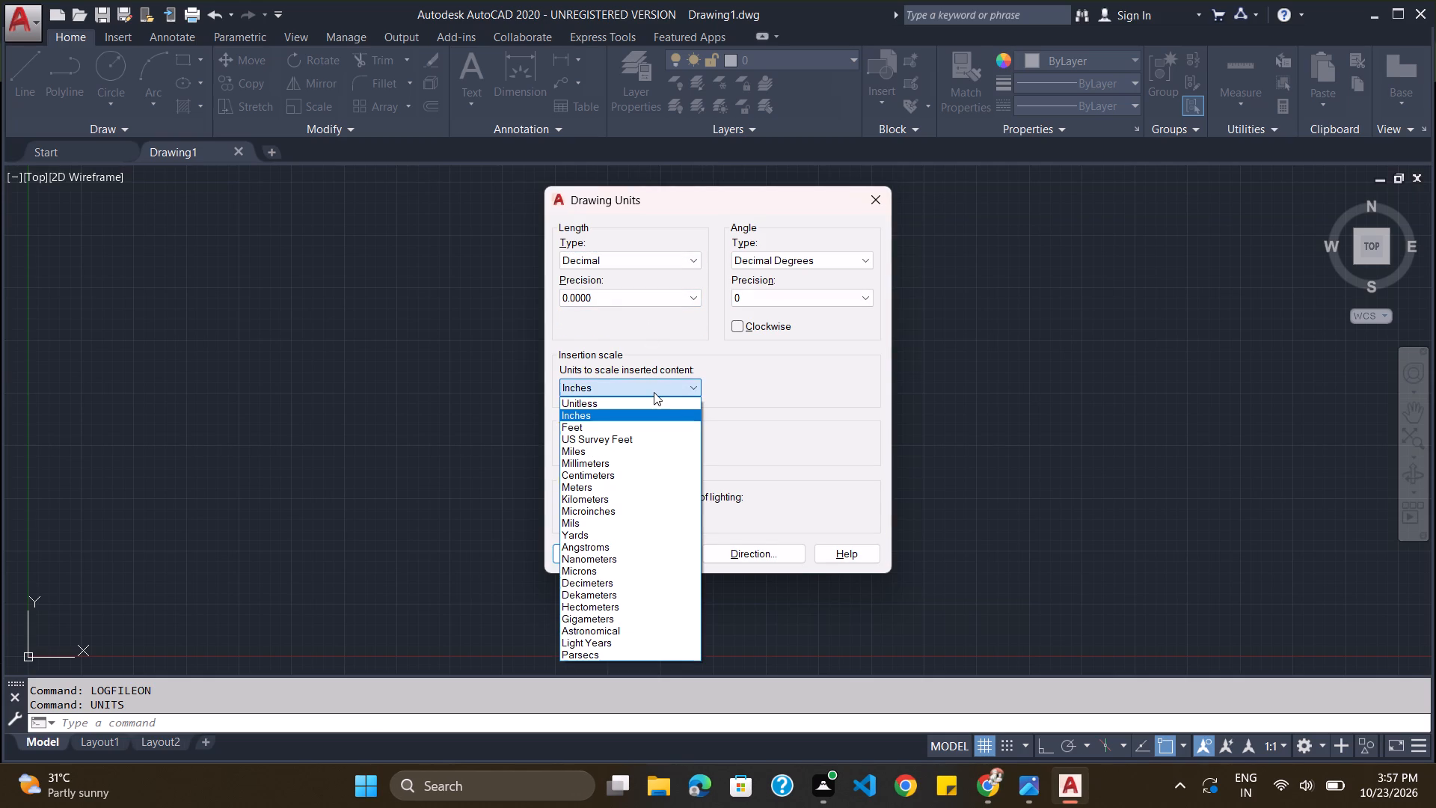
left_click(616, 464)
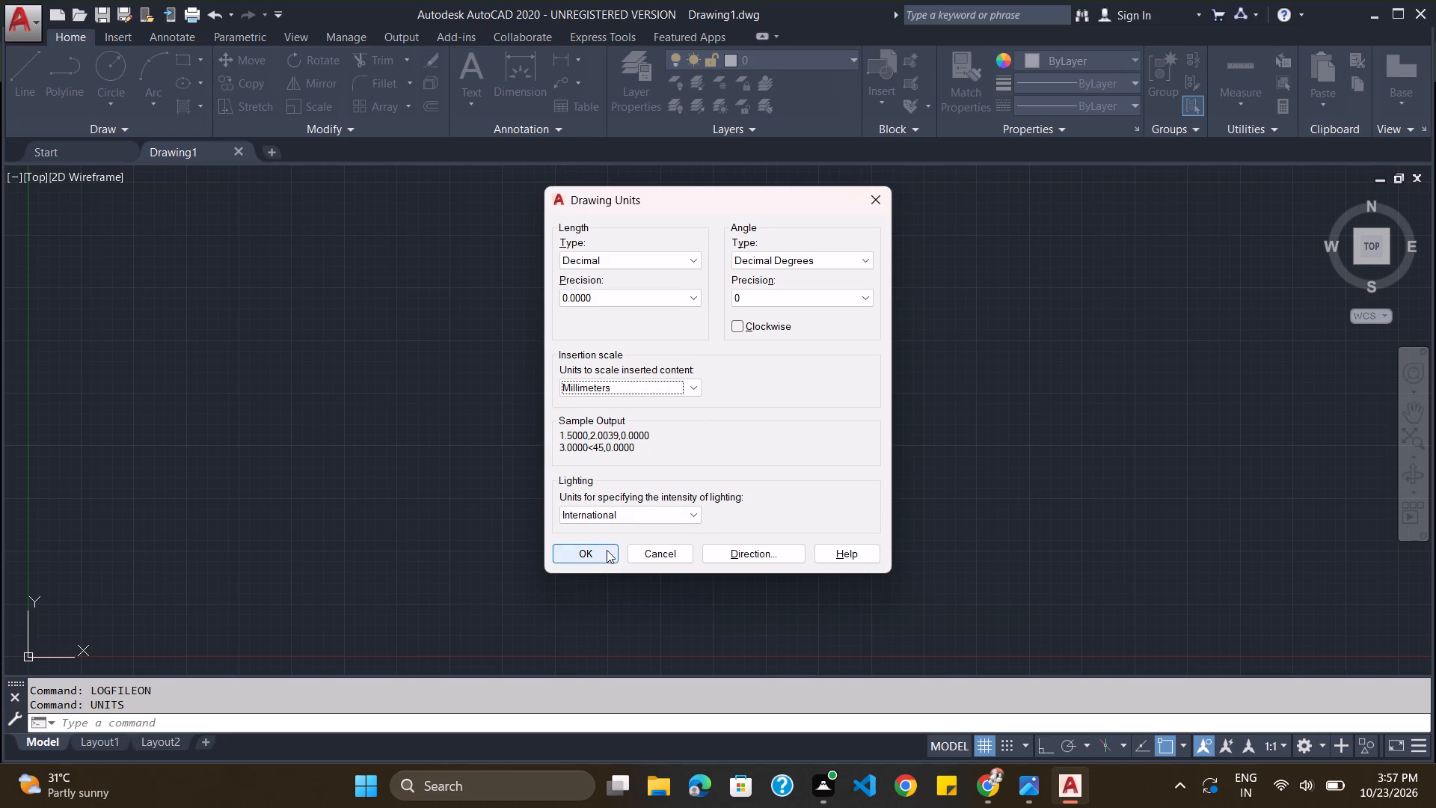
left_click(607, 550)
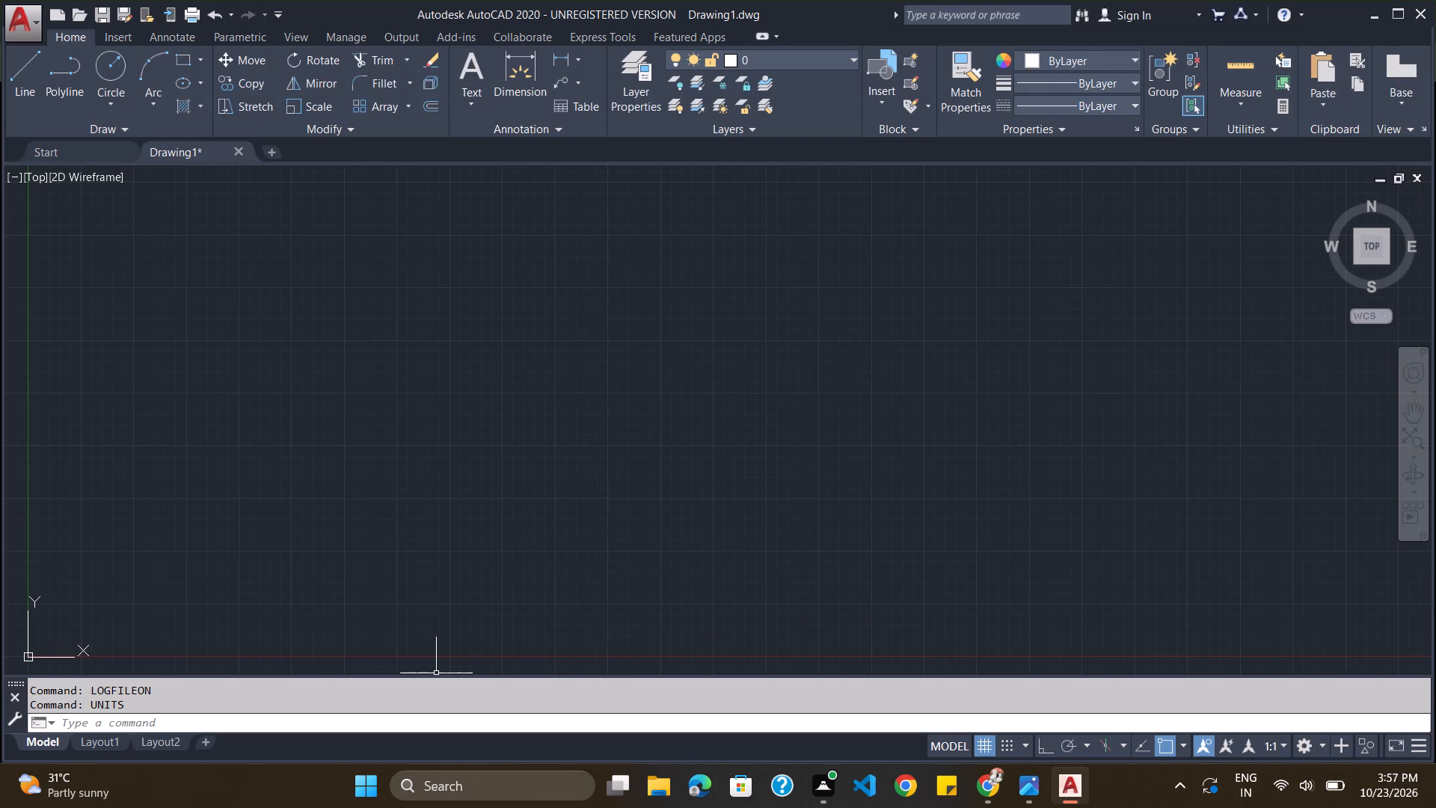
With Ortho on, draw one horizontal ray to the right and one vertical ray upward from a shared start point at about (5.19, 2.54).
left_click(405, 718)
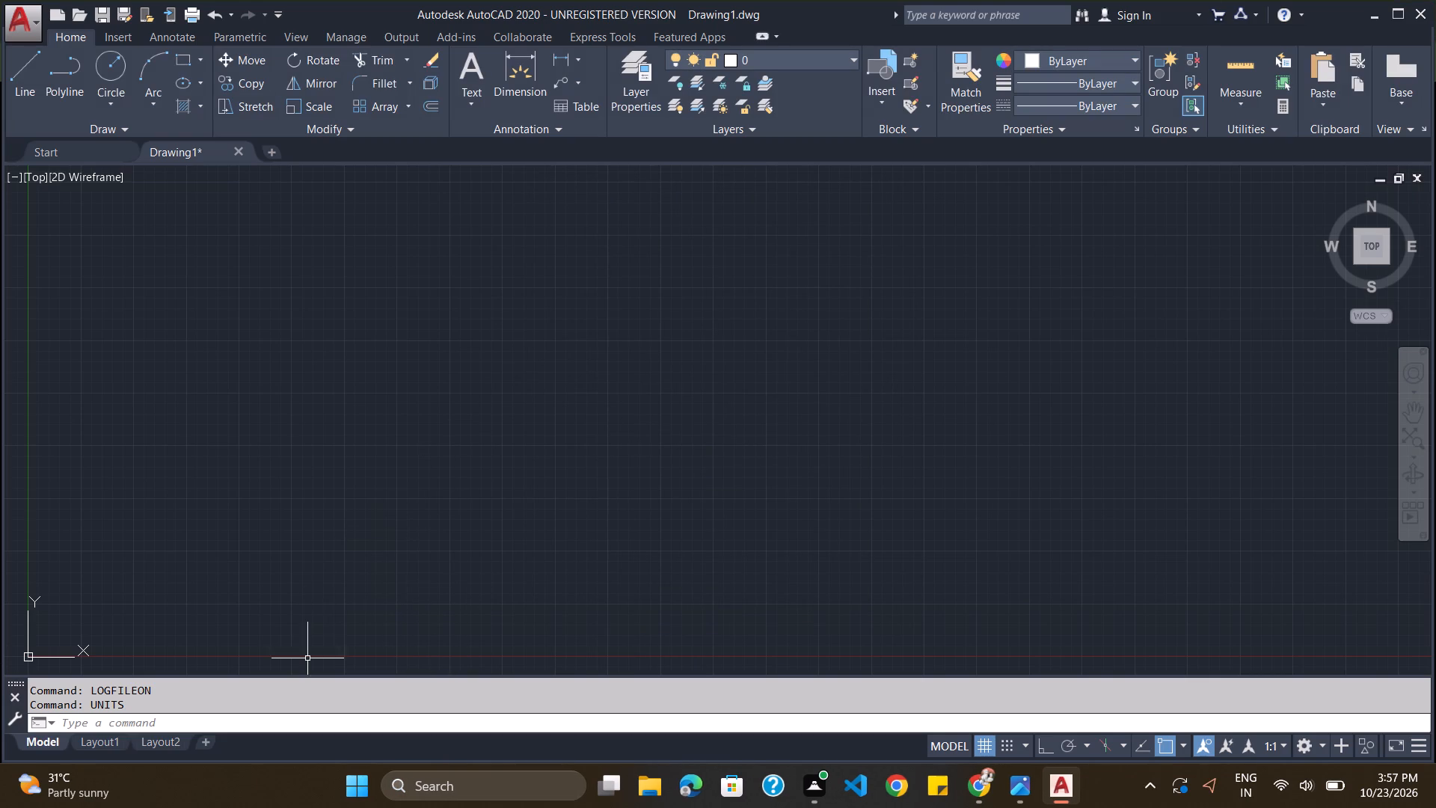
left_click(304, 717)
type("ray")
key("Return")
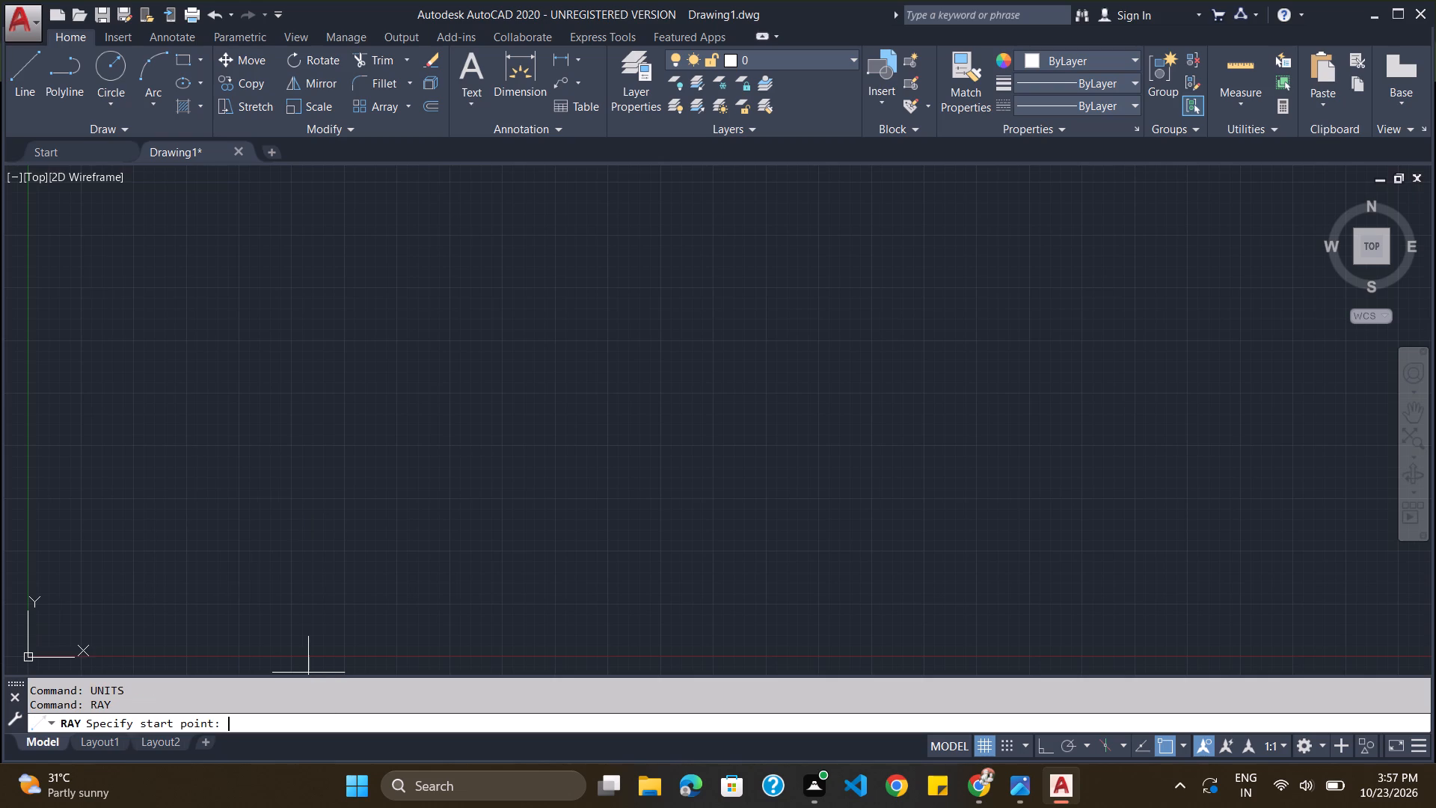
left_click(137, 605)
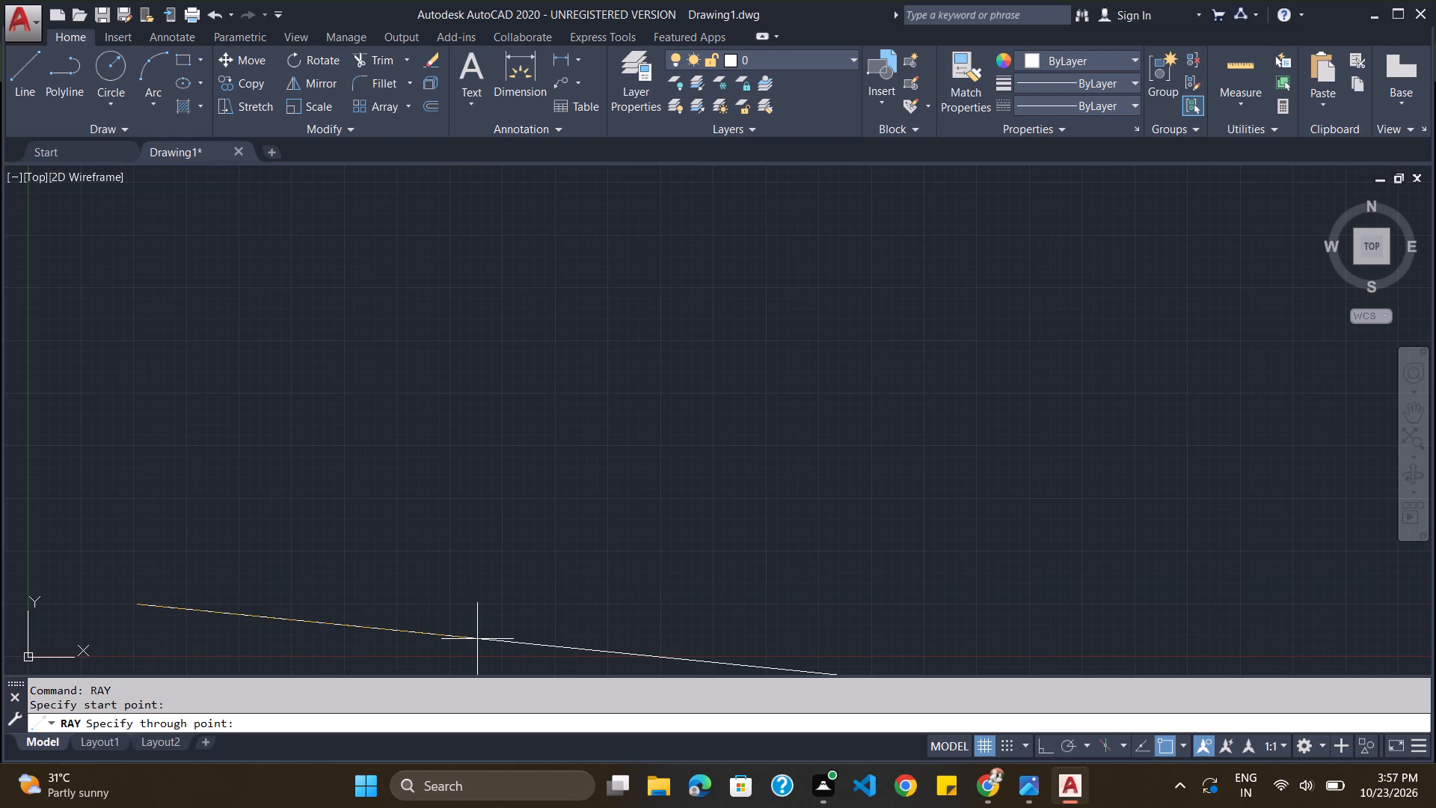
left_click(1045, 751)
left_click(981, 553)
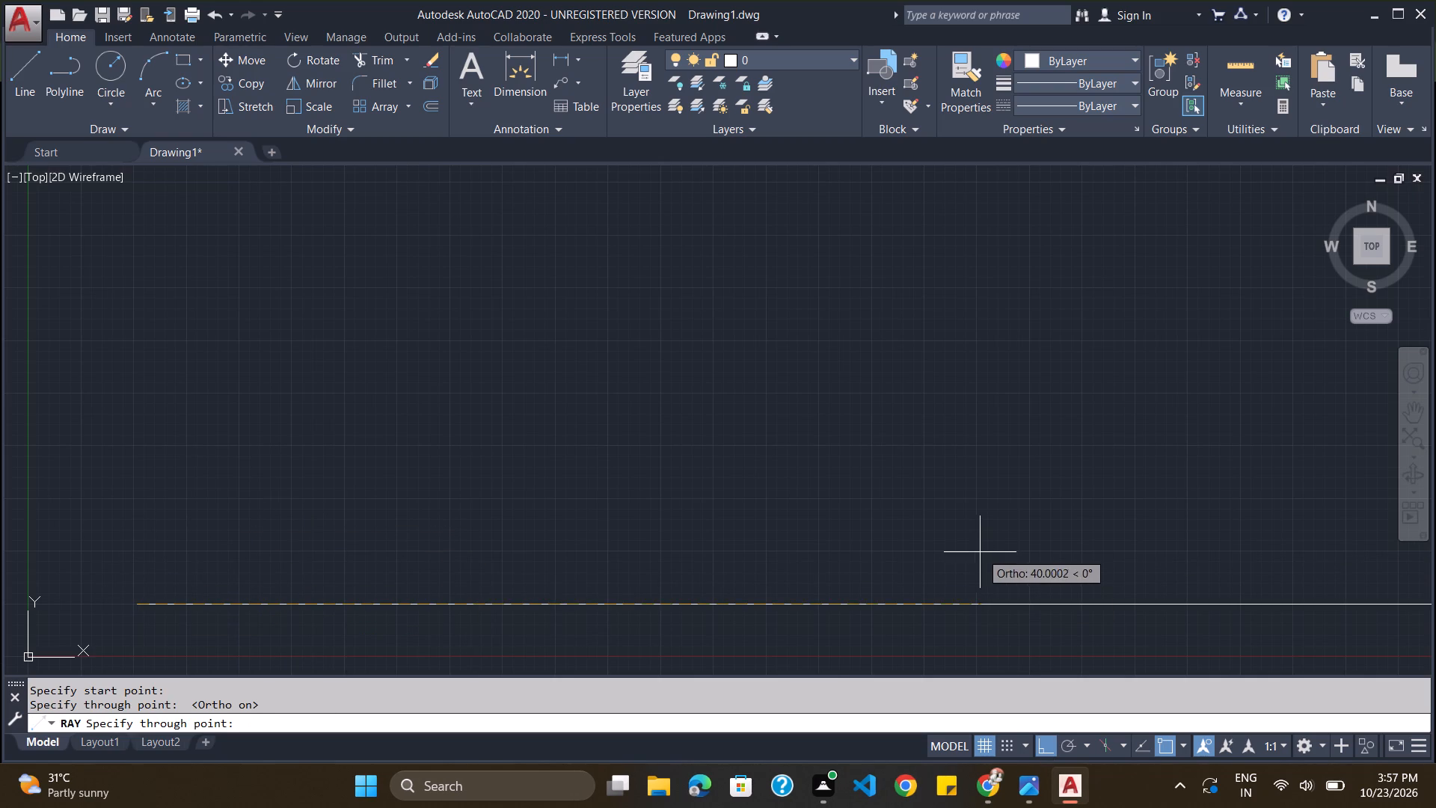
left_click(283, 290)
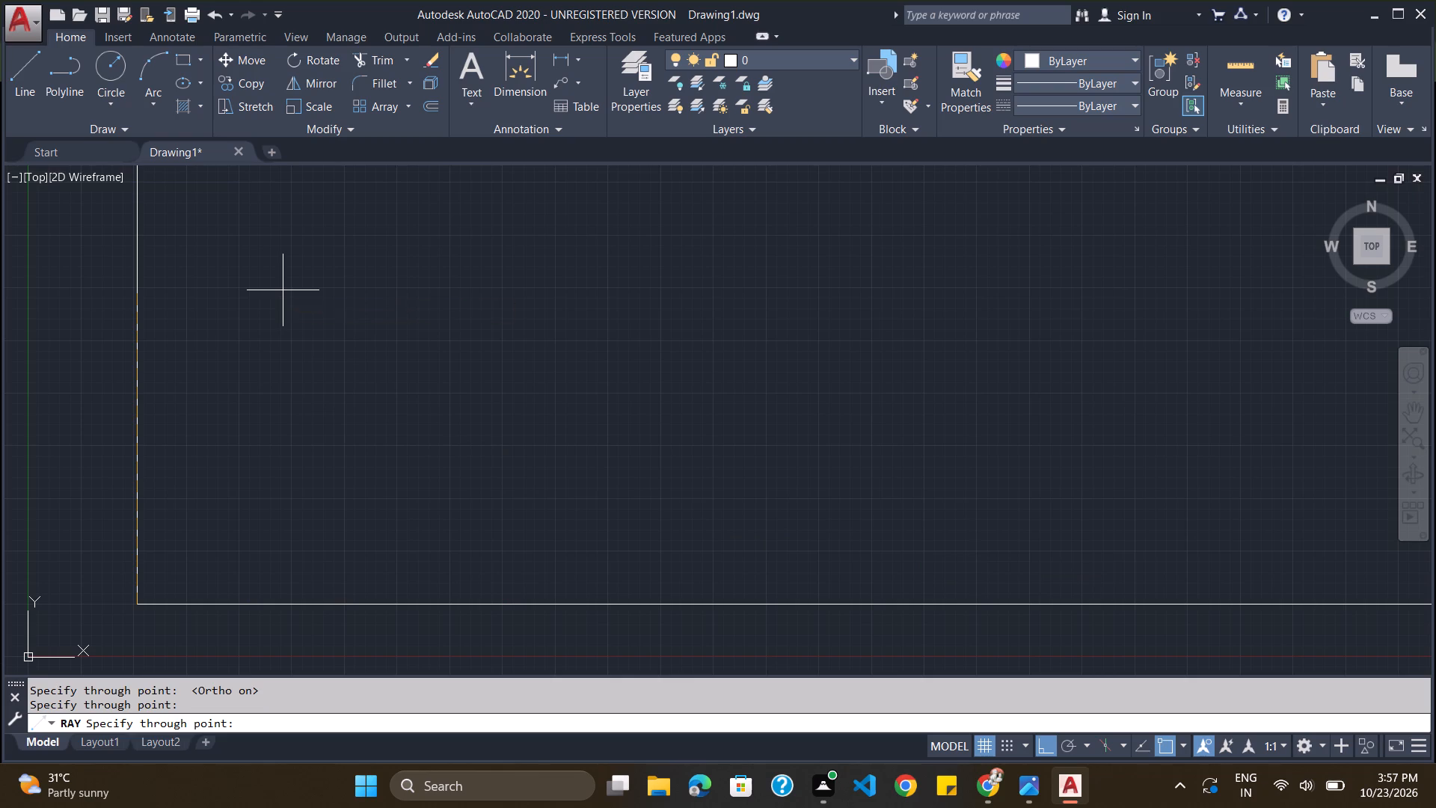
key("Escape")
Offset the vertical ray by 230 toward the inside of the corner.
left_click(350, 723)
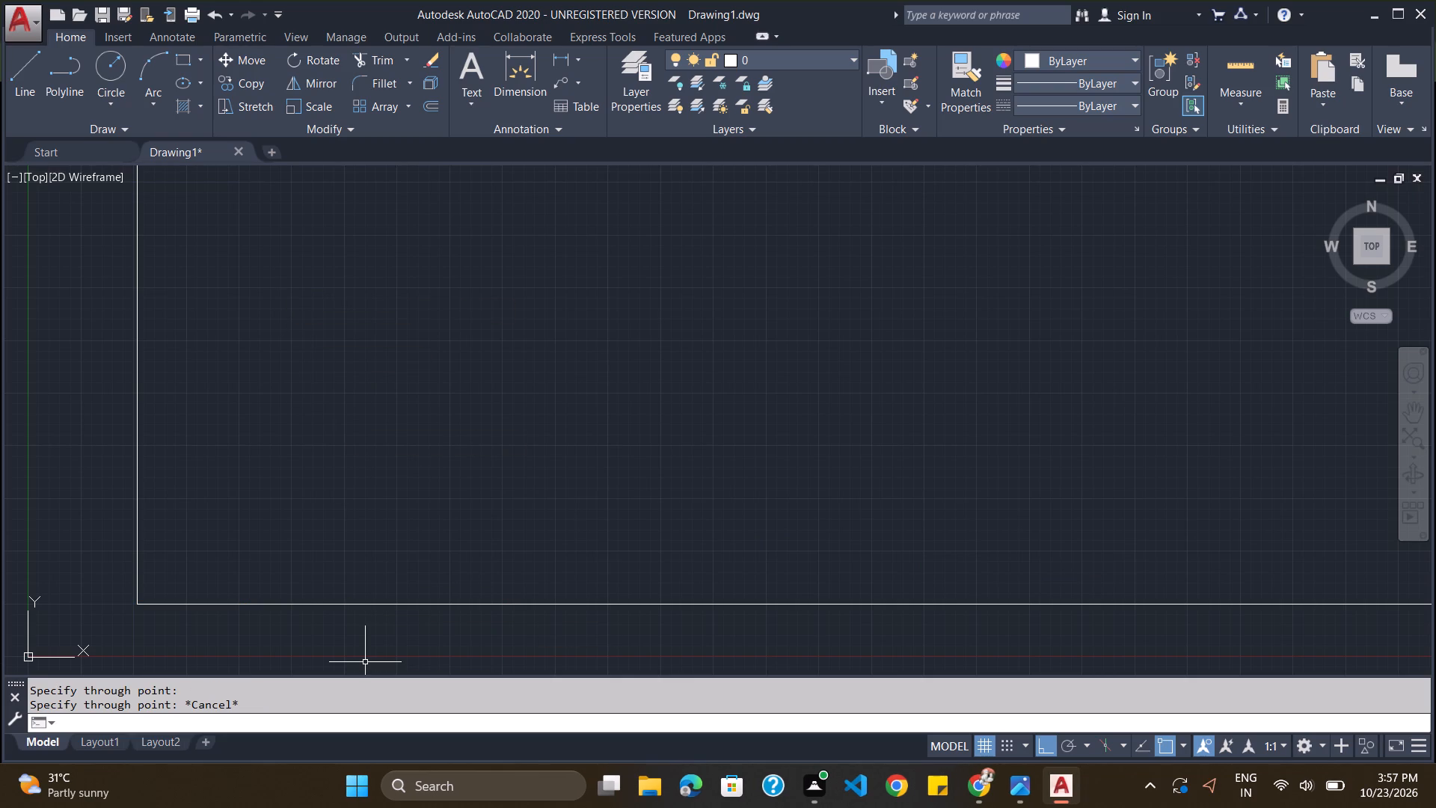
key("o")
key("Return")
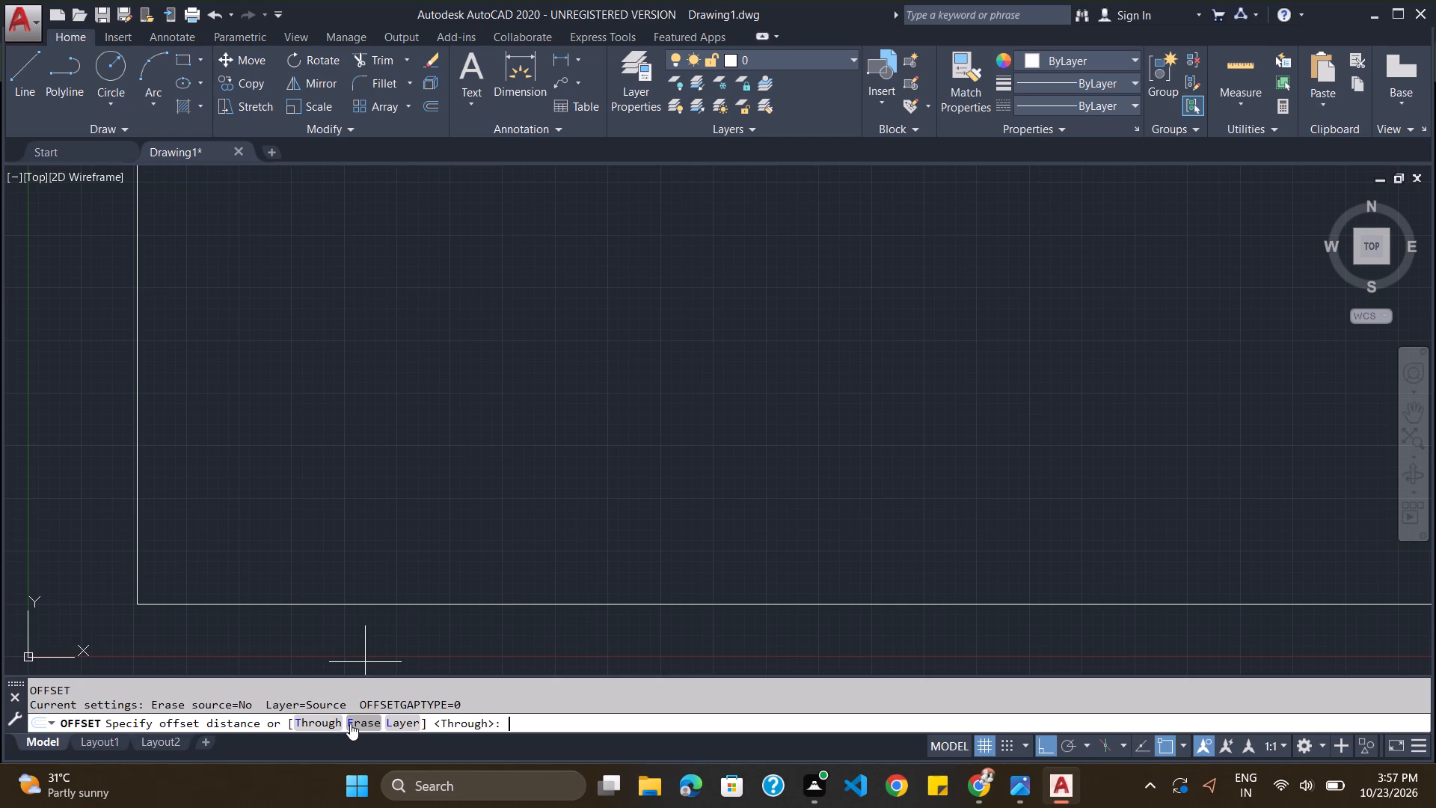
type("230")
key("Return")
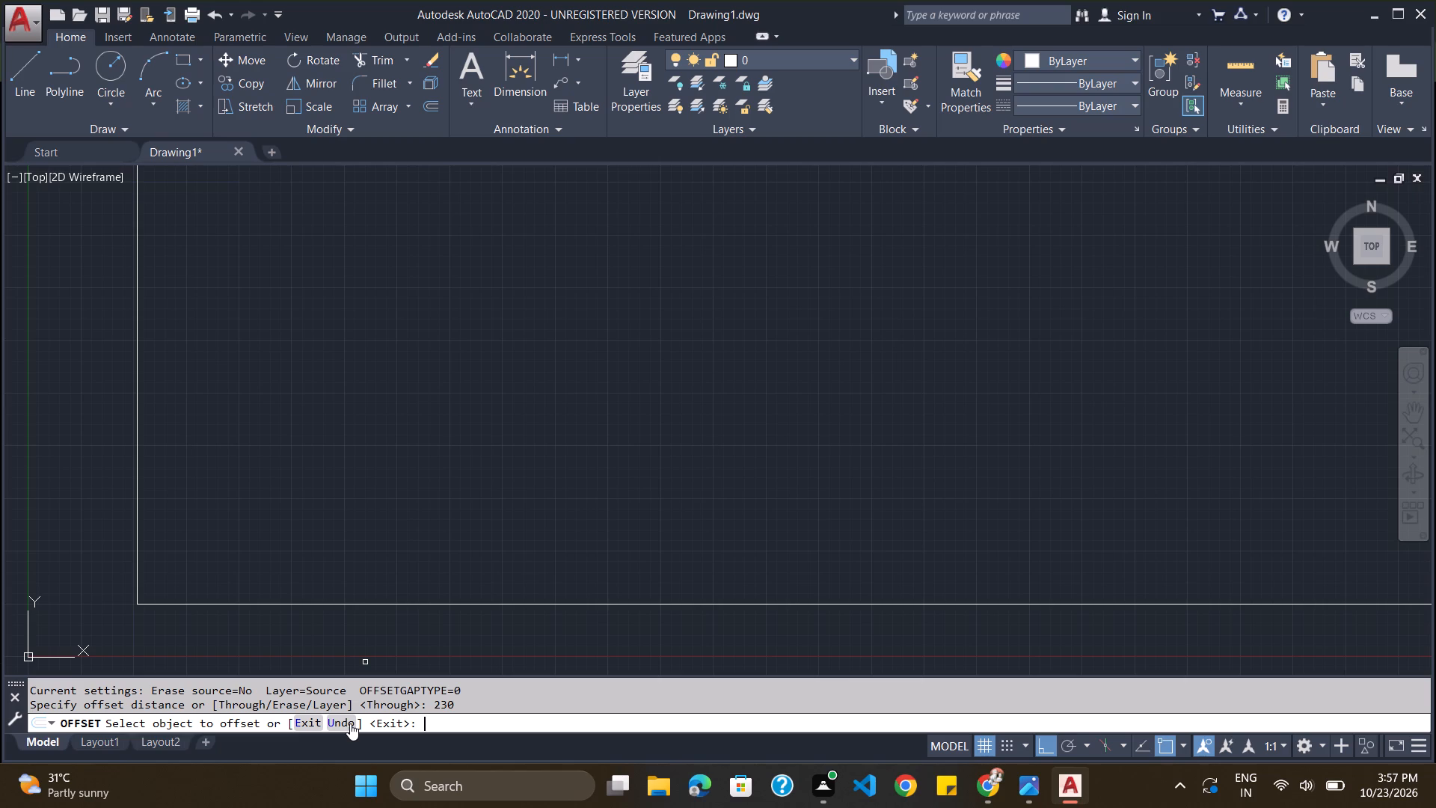
left_click(135, 543)
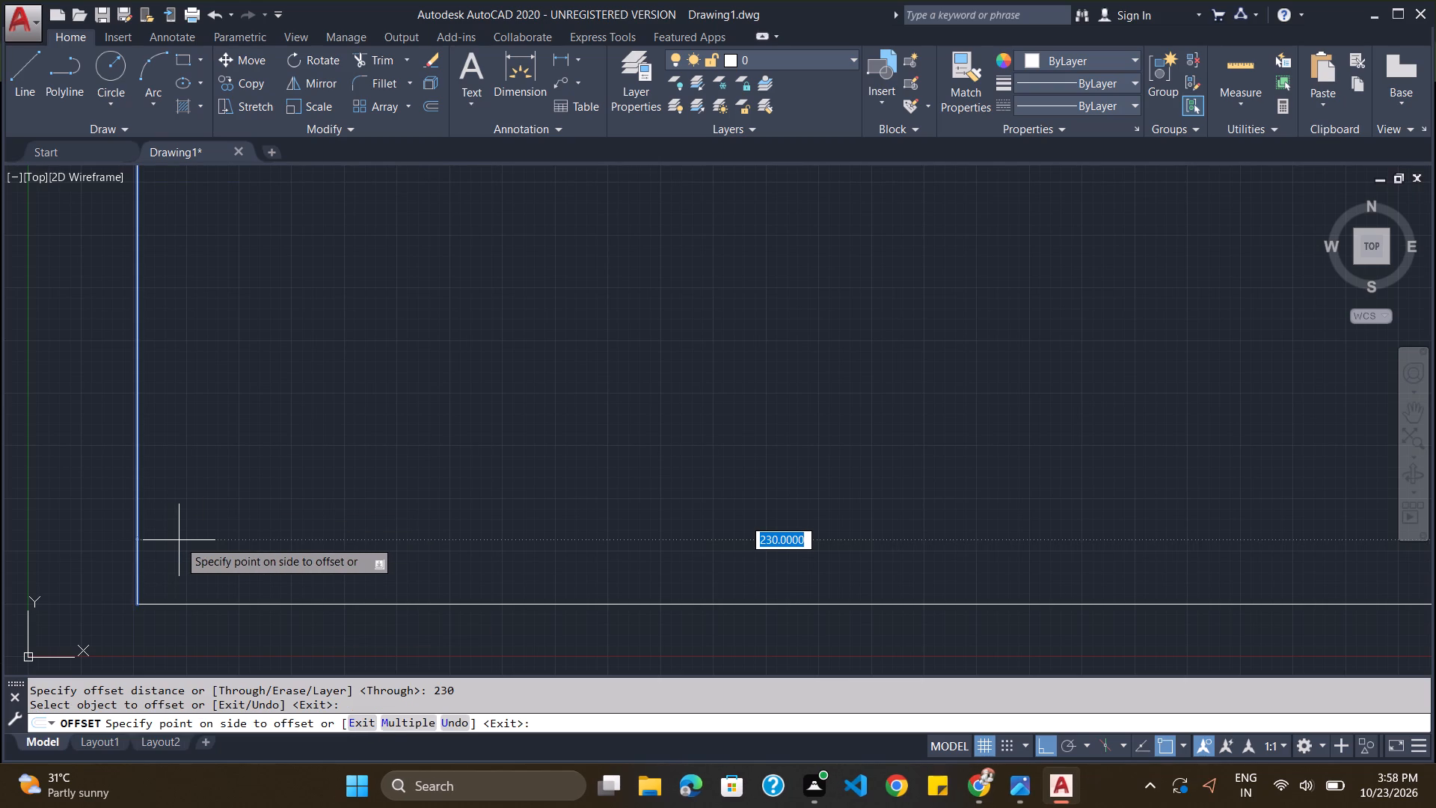
left_click(179, 540)
scroll(564, 448, "down", 13)
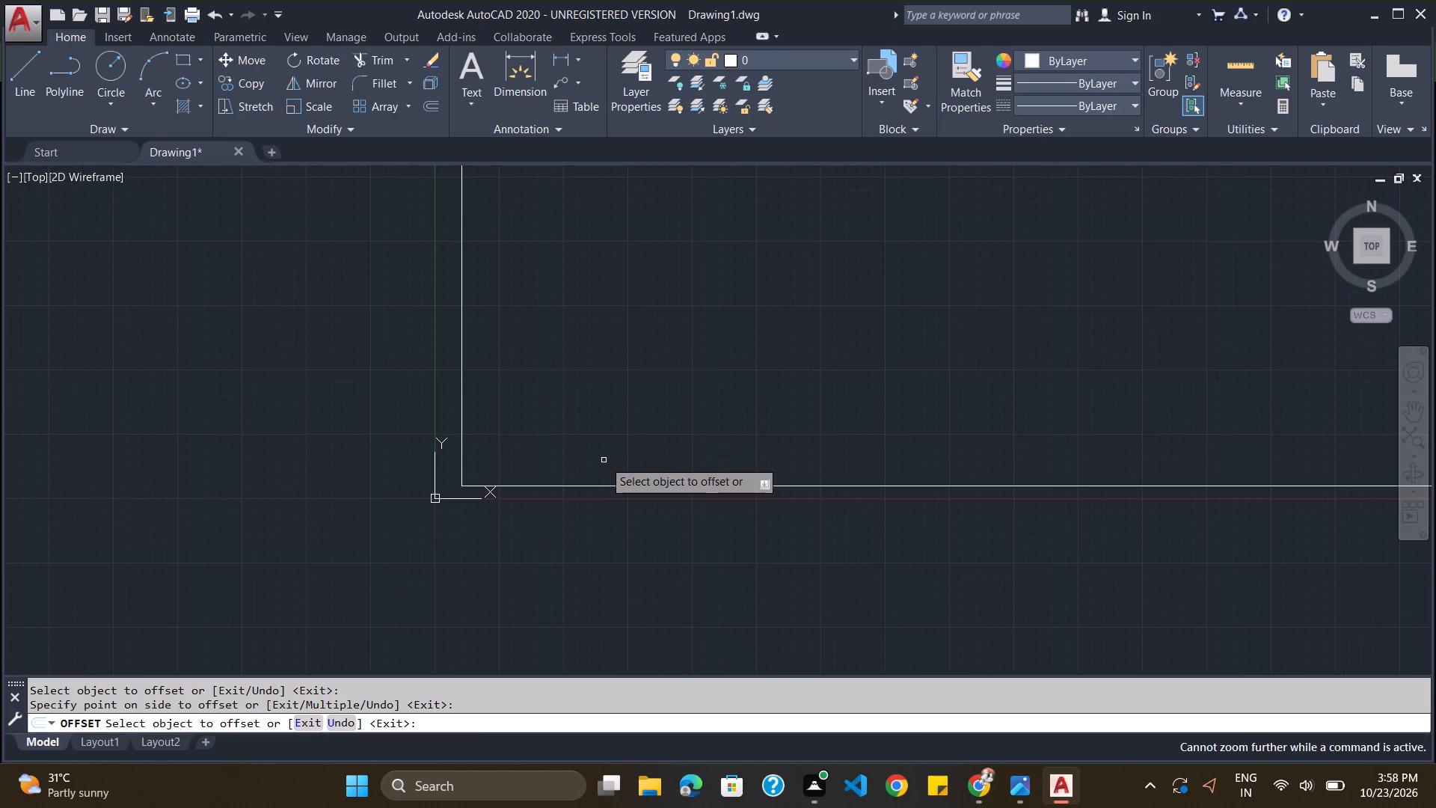
scroll(604, 460, "down", 1)
key("Escape")
Offset the horizontal ray upward by 230, toward the inside of the corner.
scroll(642, 437, "down", 8)
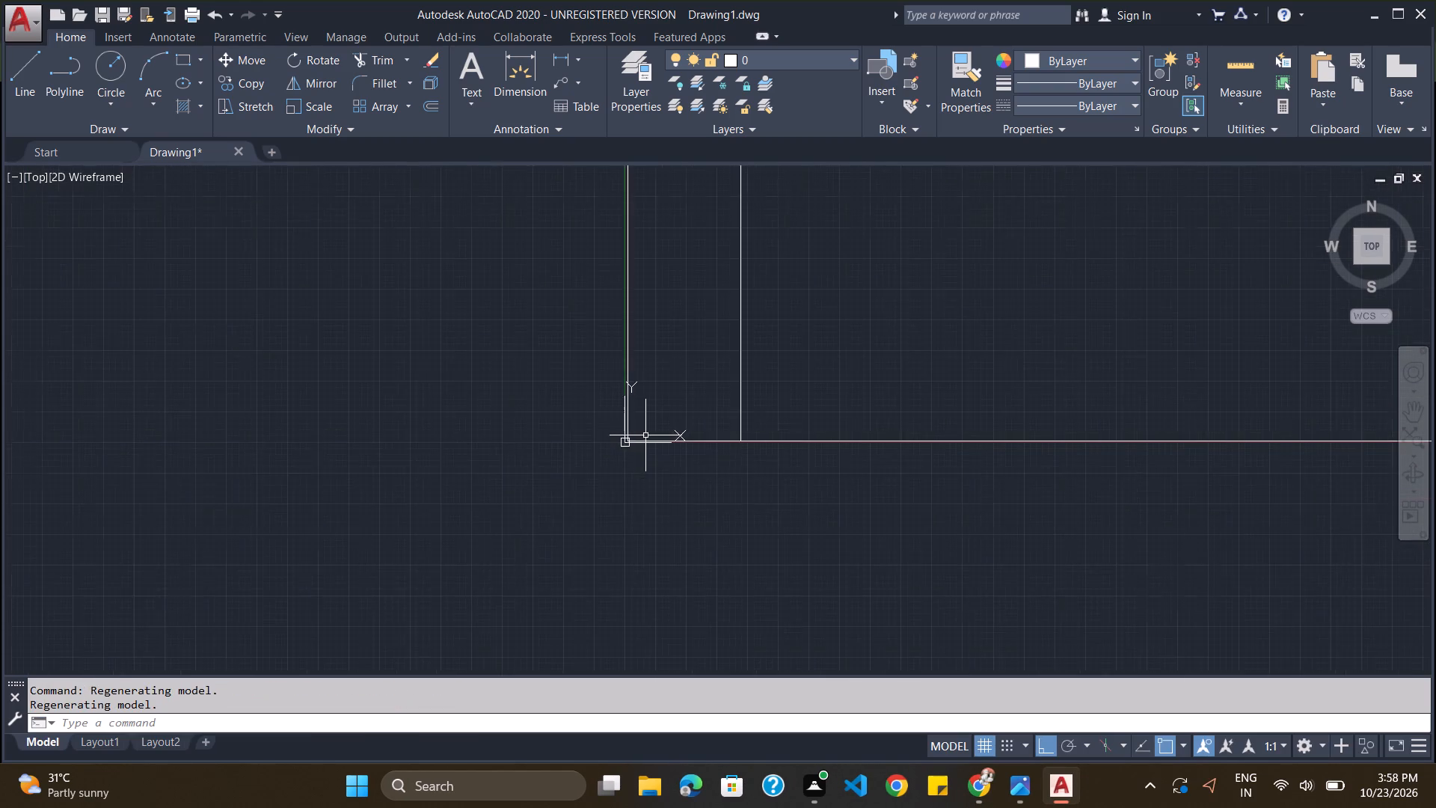
scroll(648, 433, "down", 4)
scroll(864, 281, "up", 2)
scroll(865, 282, "down", 1)
scroll(942, 481, "up", 1)
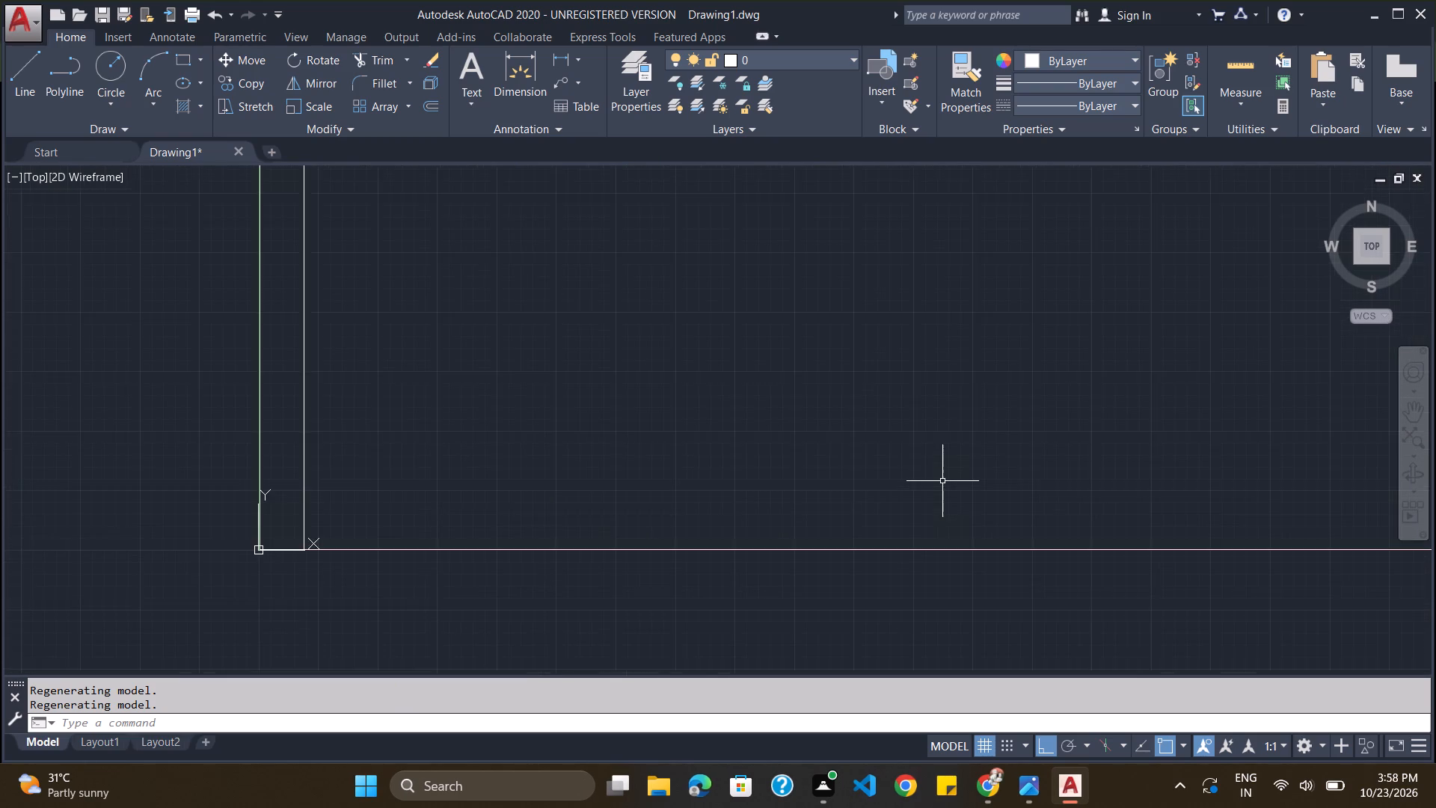
scroll(942, 481, "up", 1)
scroll(943, 481, "down", 1)
scroll(829, 421, "up", 1)
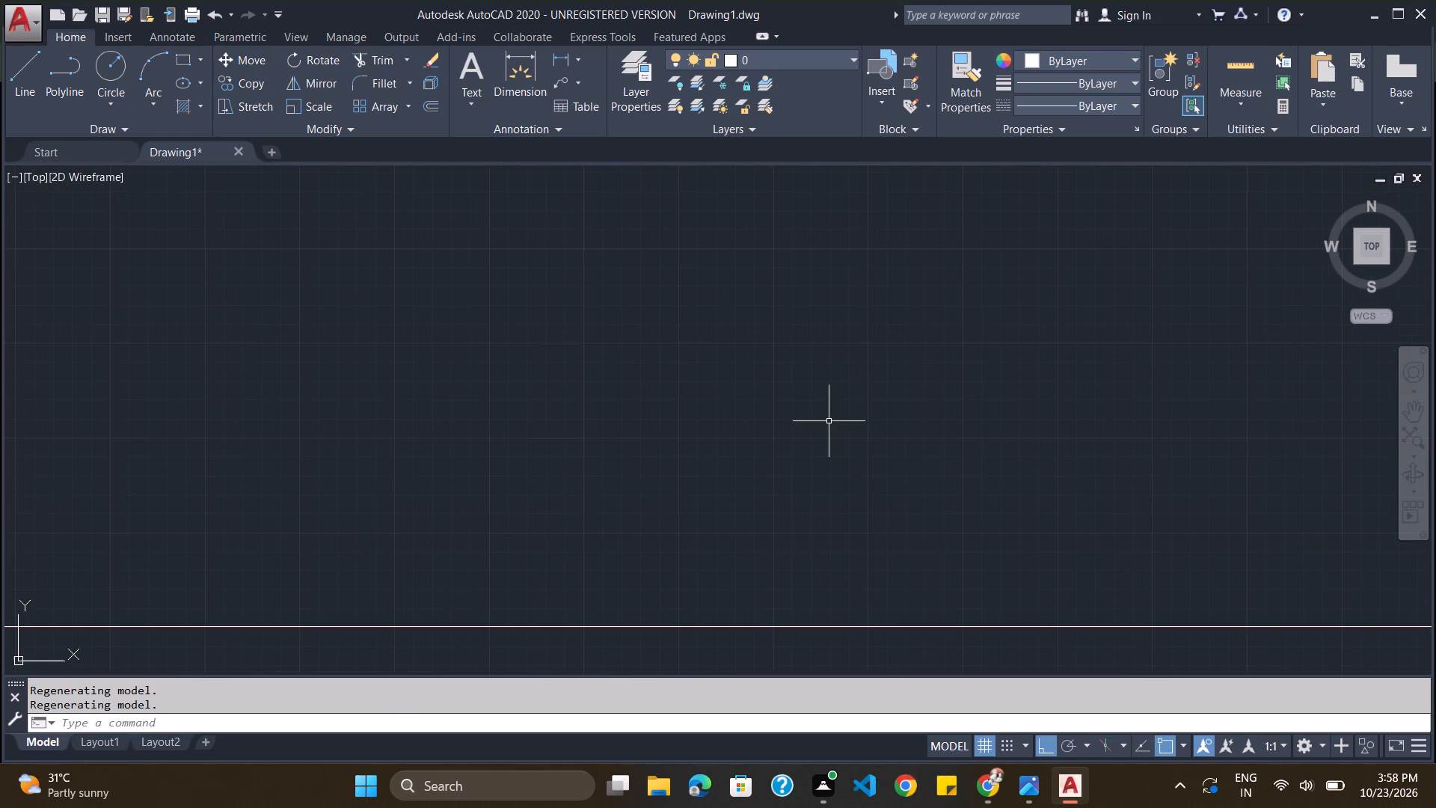
scroll(829, 421, "down", 1)
key("Escape")
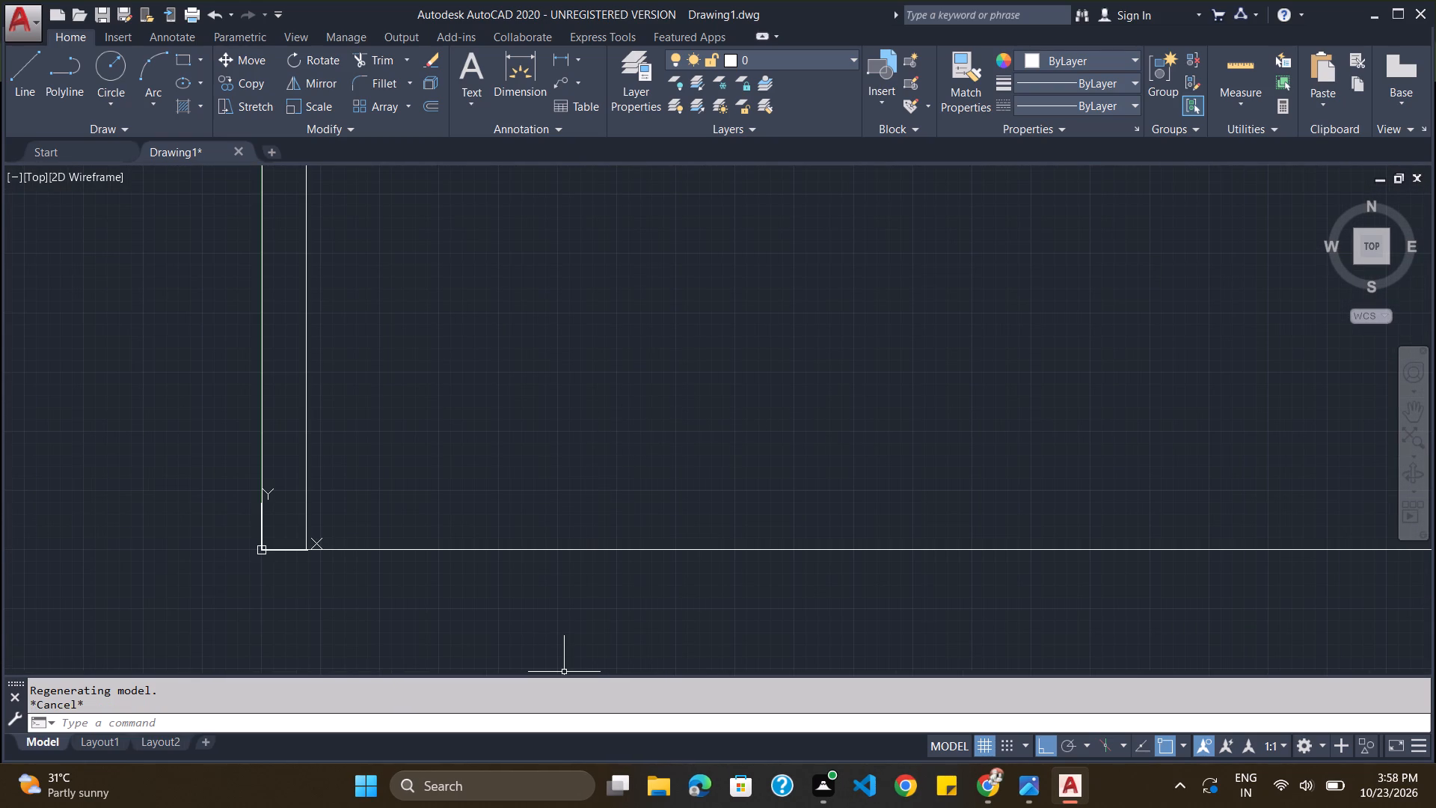
left_click(553, 716)
type("o'")
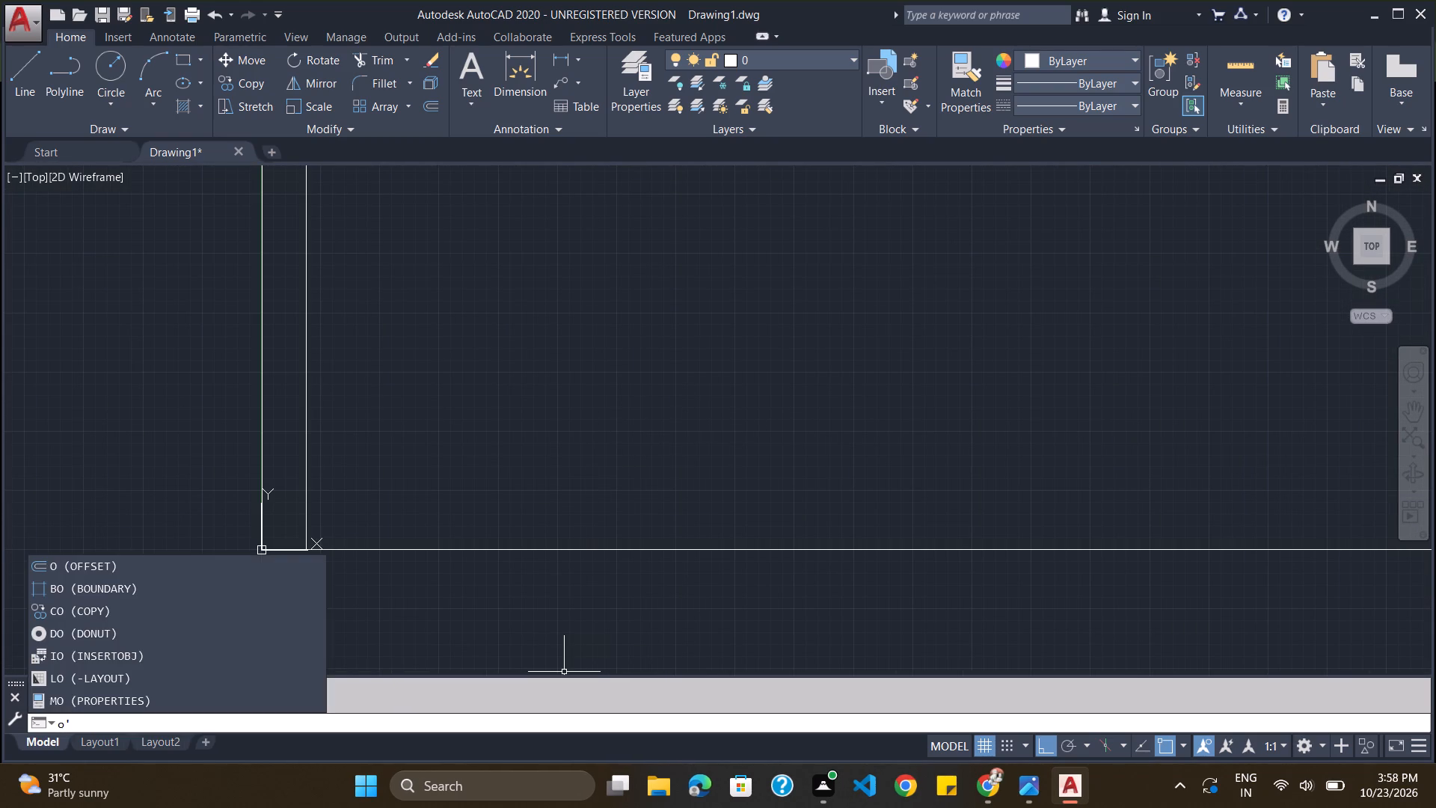
key("BackSpace")
key("Return")
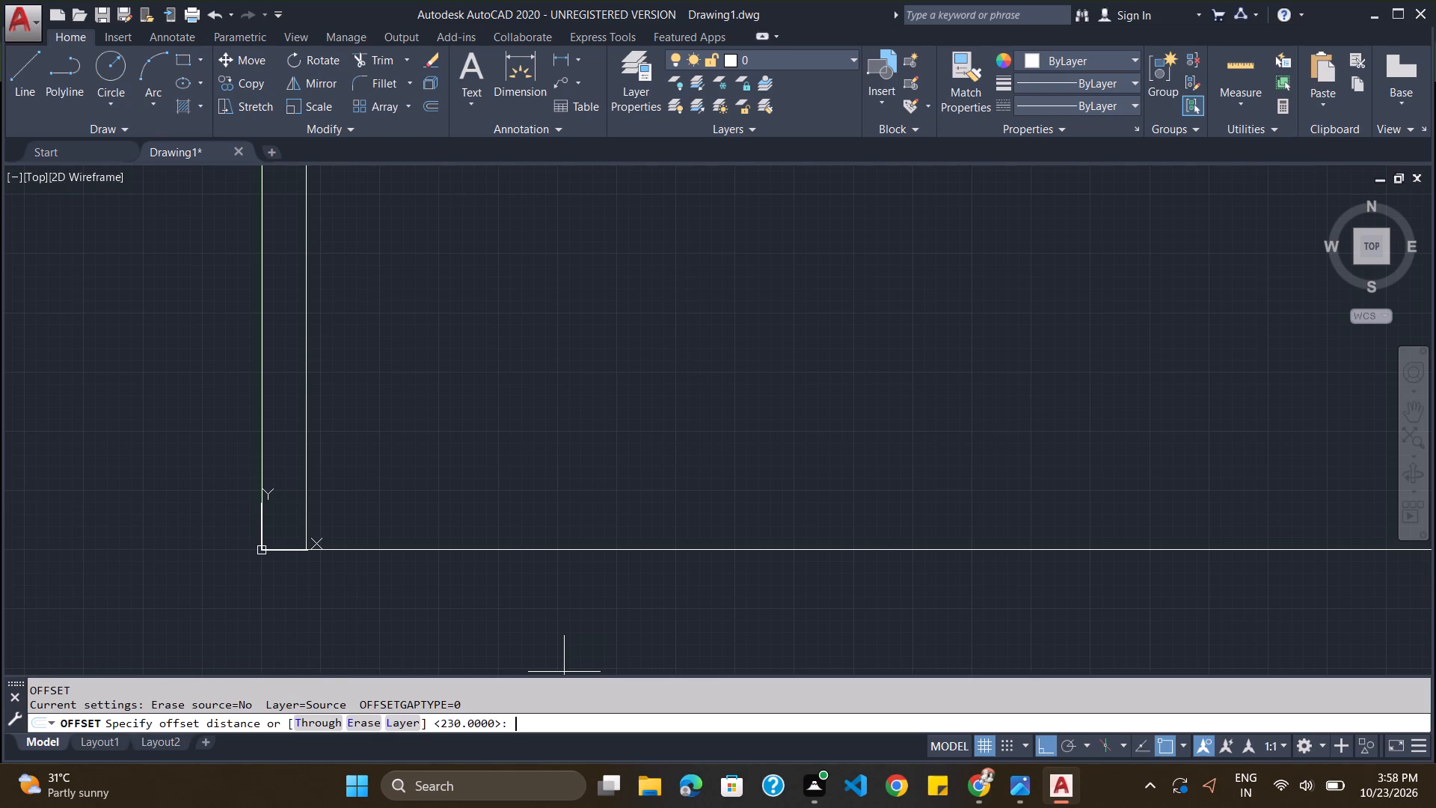
type("230")
key("Return")
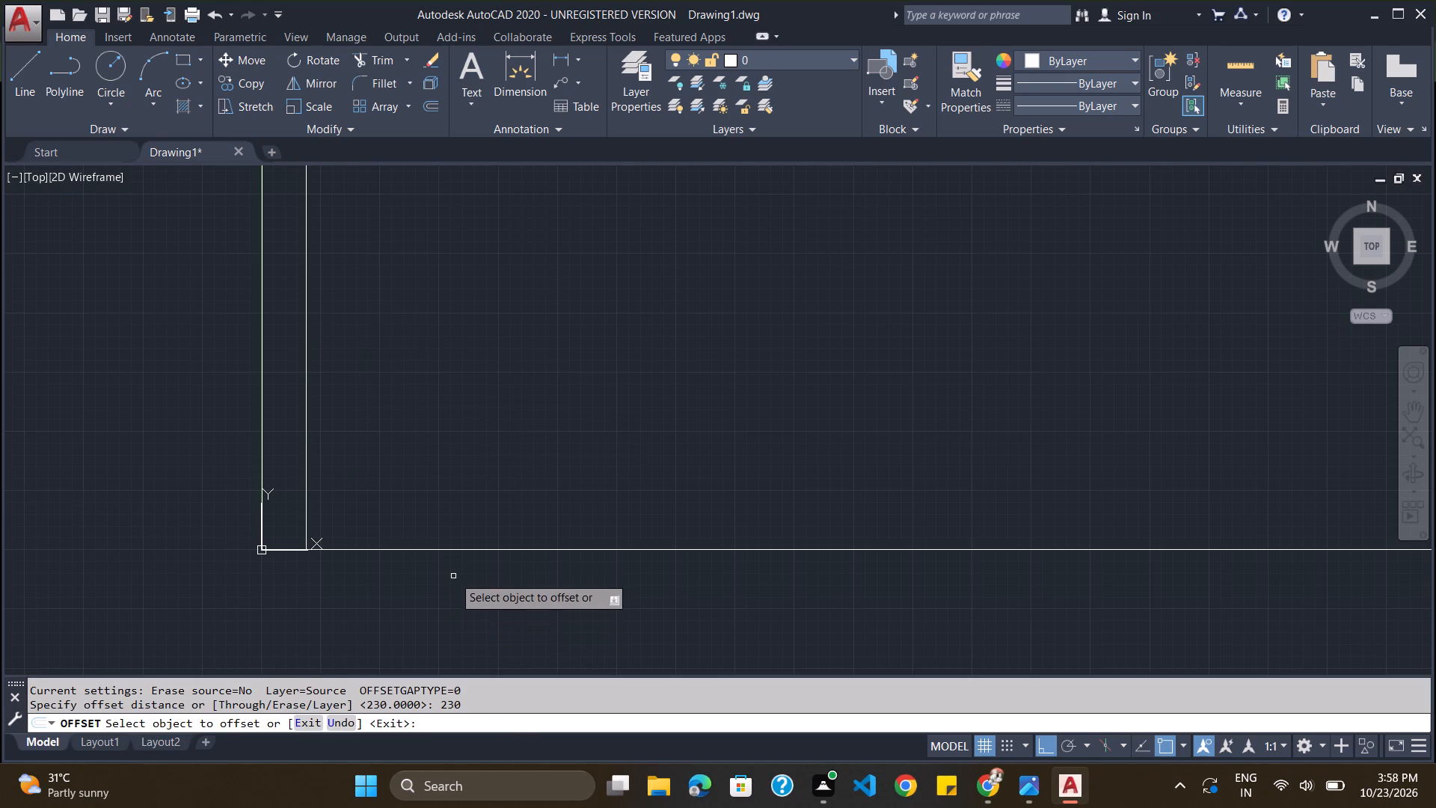
left_click(455, 551)
left_click(471, 504)
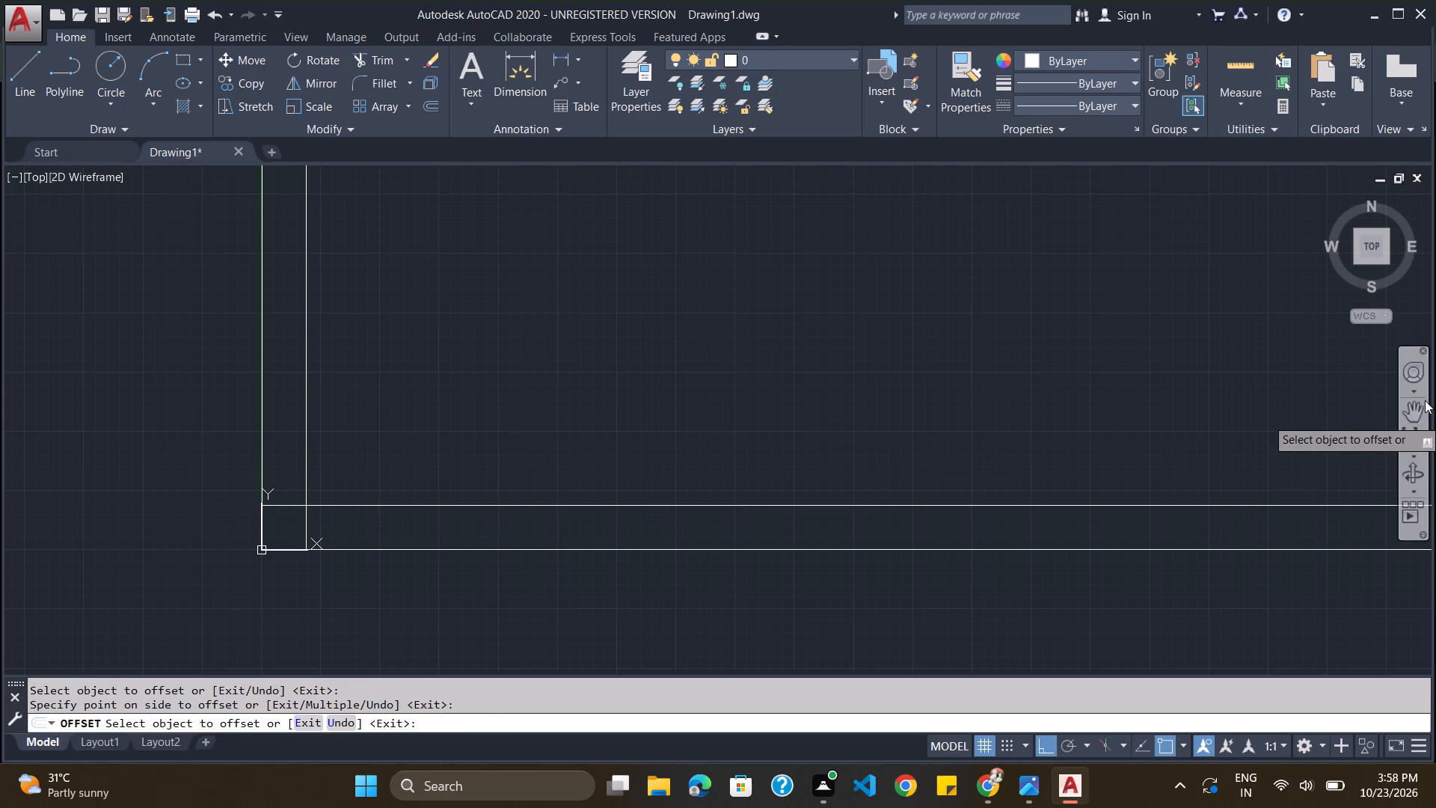
left_click(1420, 408)
left_click_drag(1175, 414, 1057, 506)
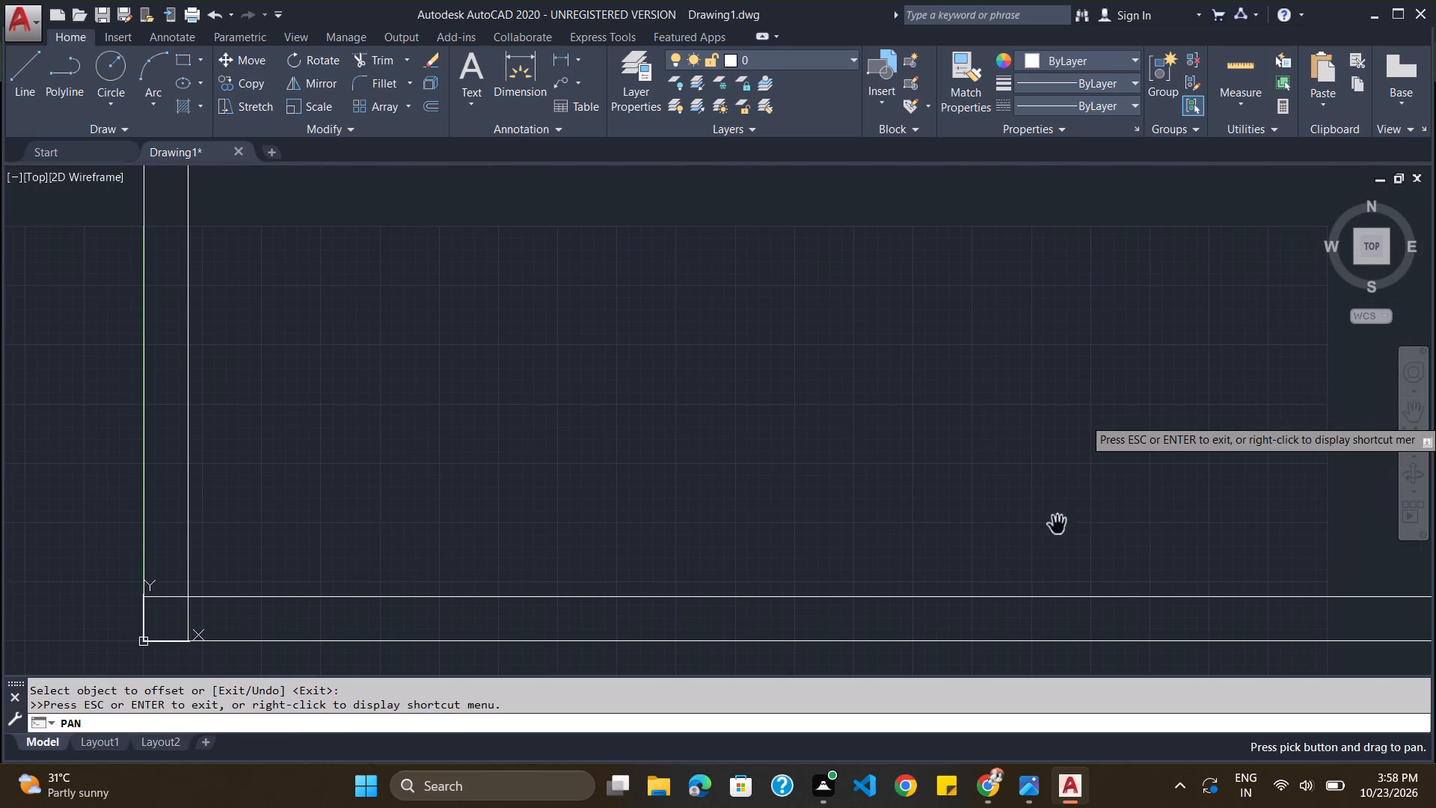
scroll(872, 585, "down", 1)
left_click_drag(915, 529, 624, 536)
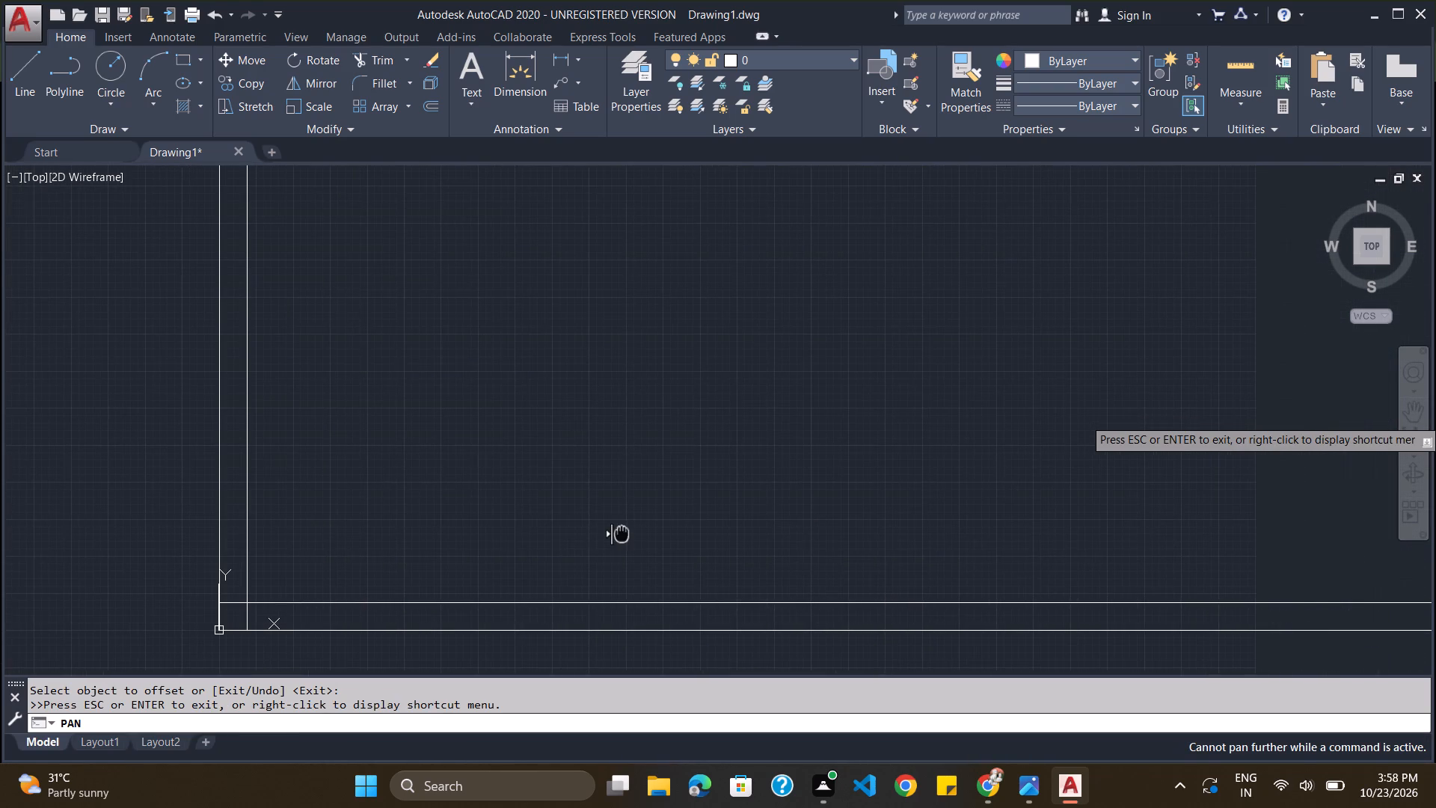
left_click_drag(624, 536, 521, 542)
left_click_drag(845, 542, 654, 559)
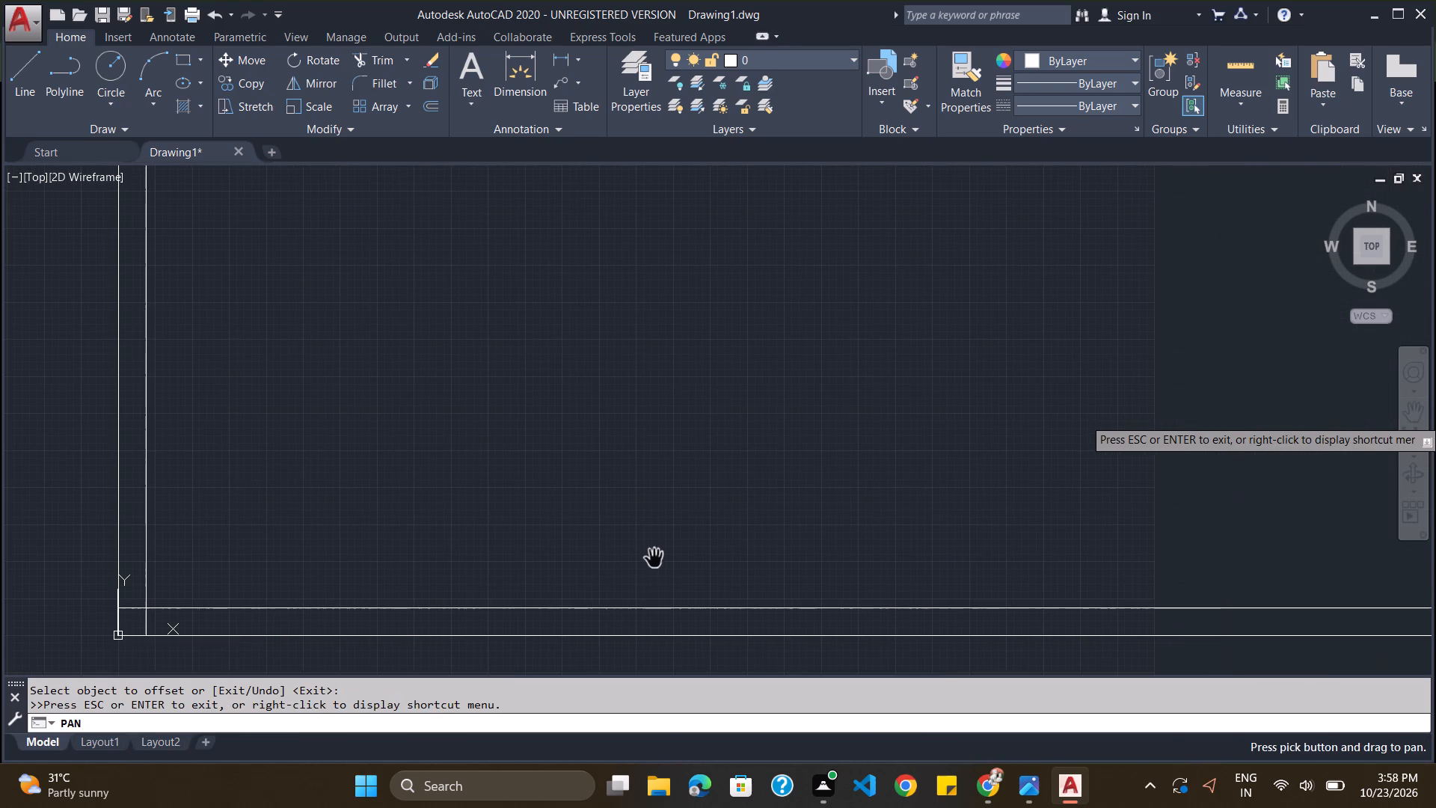
key("Escape")
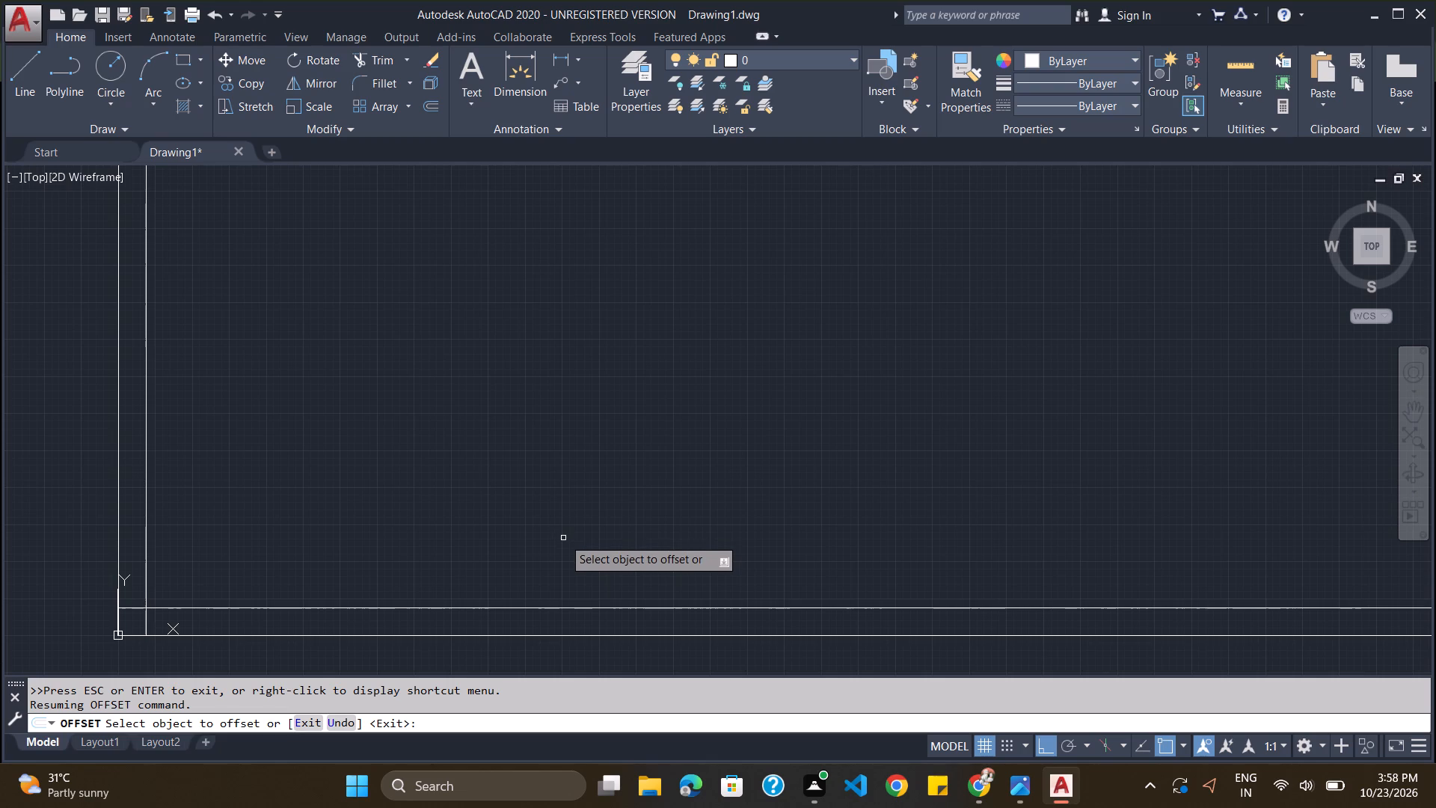
scroll(563, 538, "down", 2)
key("Escape")
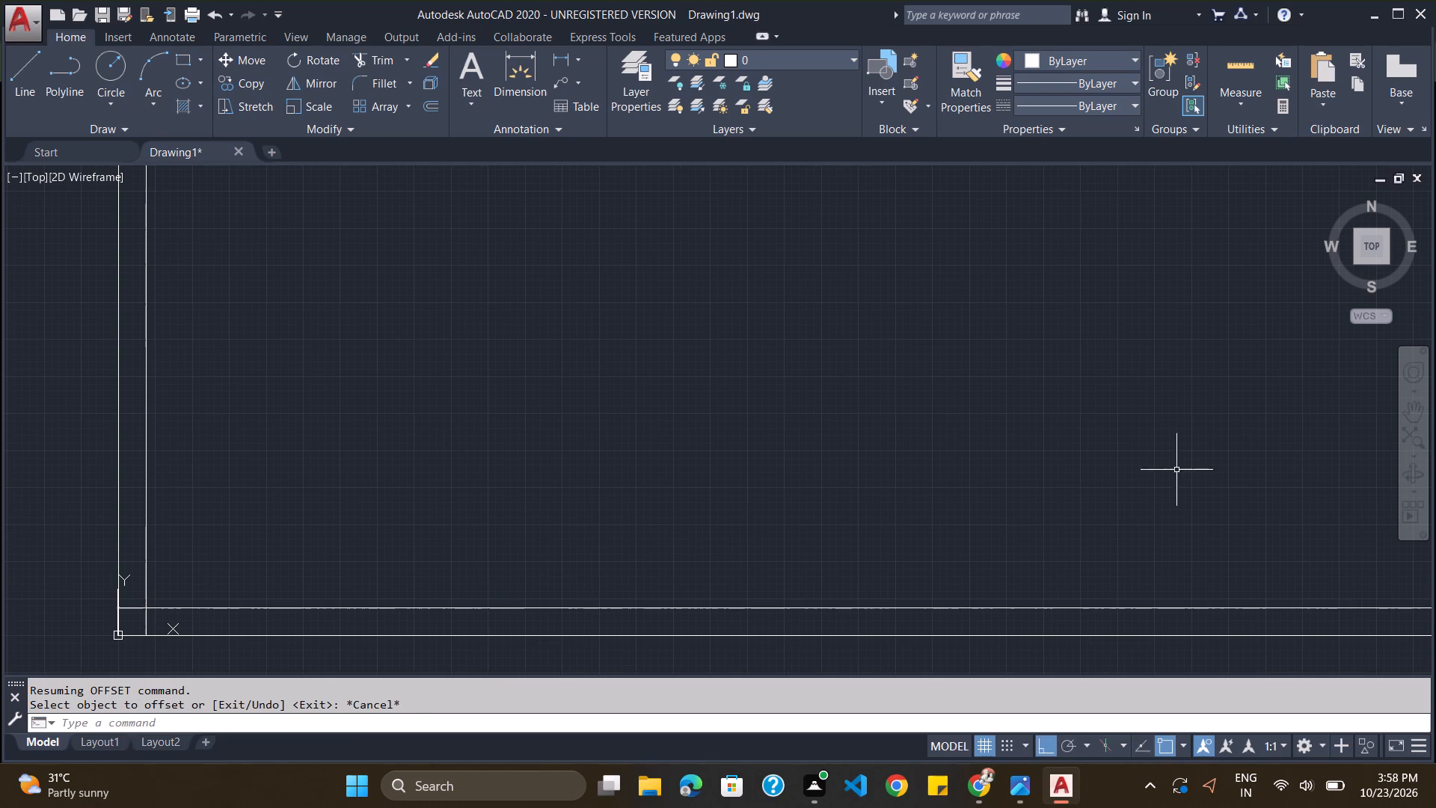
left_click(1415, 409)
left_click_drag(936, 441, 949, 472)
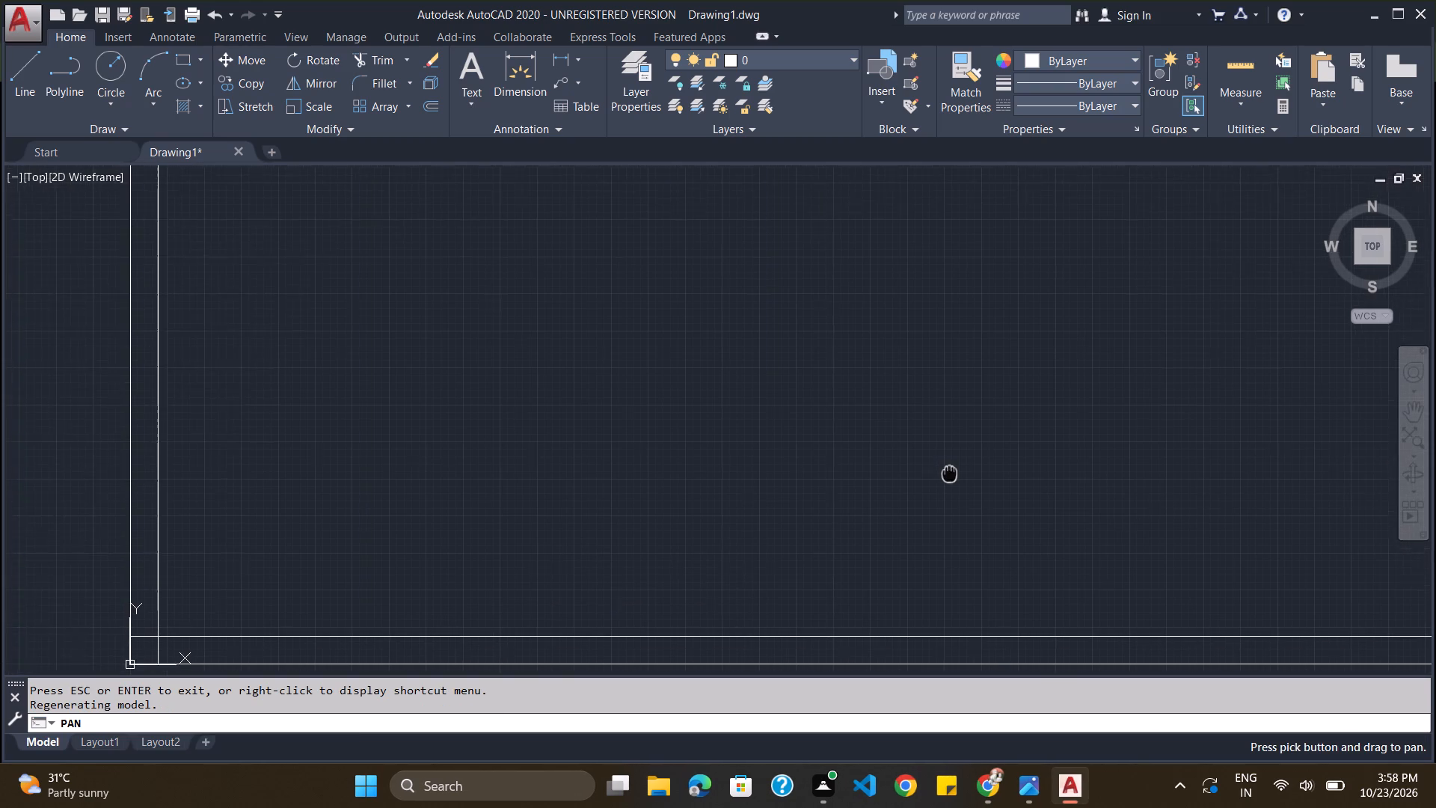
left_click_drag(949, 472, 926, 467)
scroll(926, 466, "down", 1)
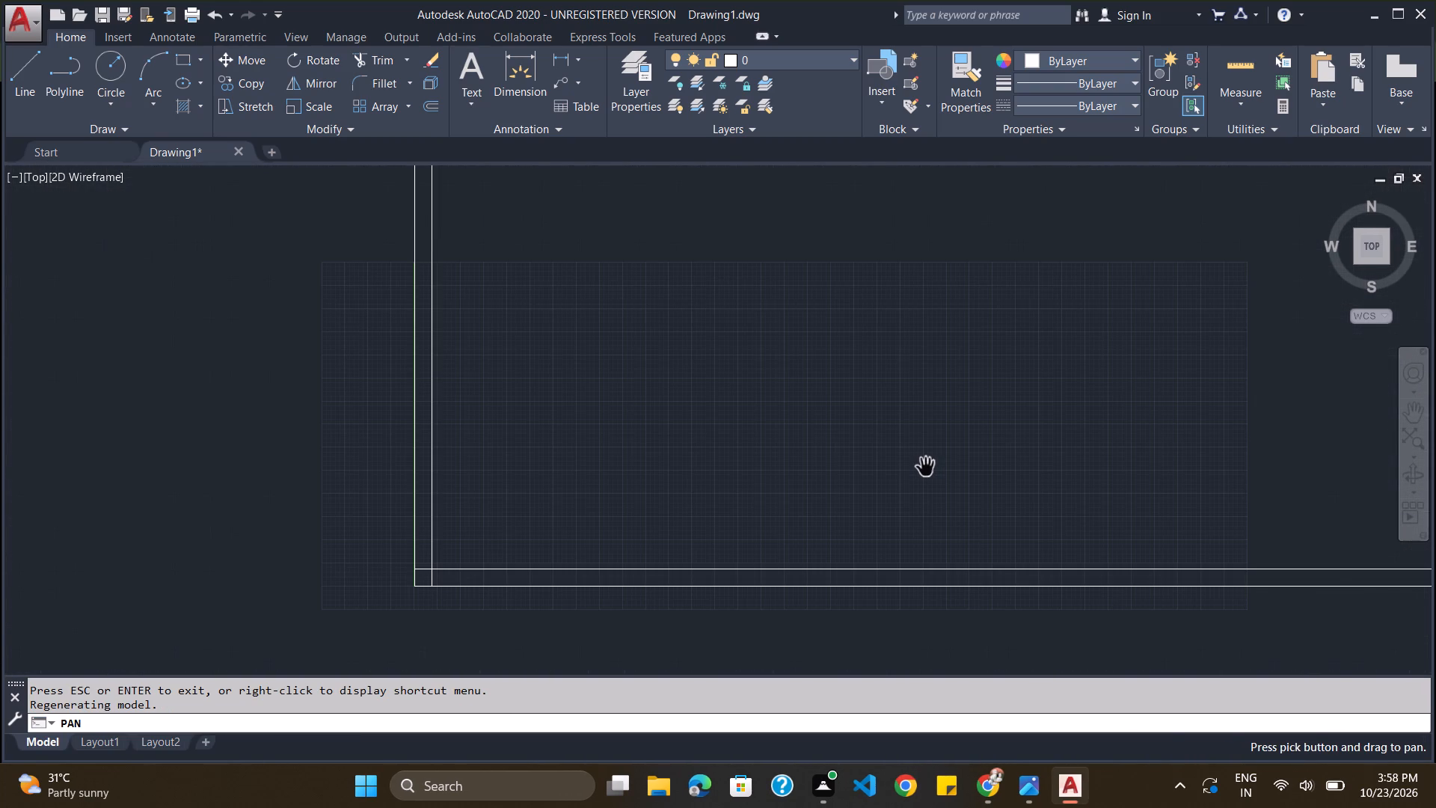
Offset the outer (lowest) horizontal wall ray upward by 1500.
scroll(926, 465, "down", 1)
left_click_drag(958, 419, 565, 525)
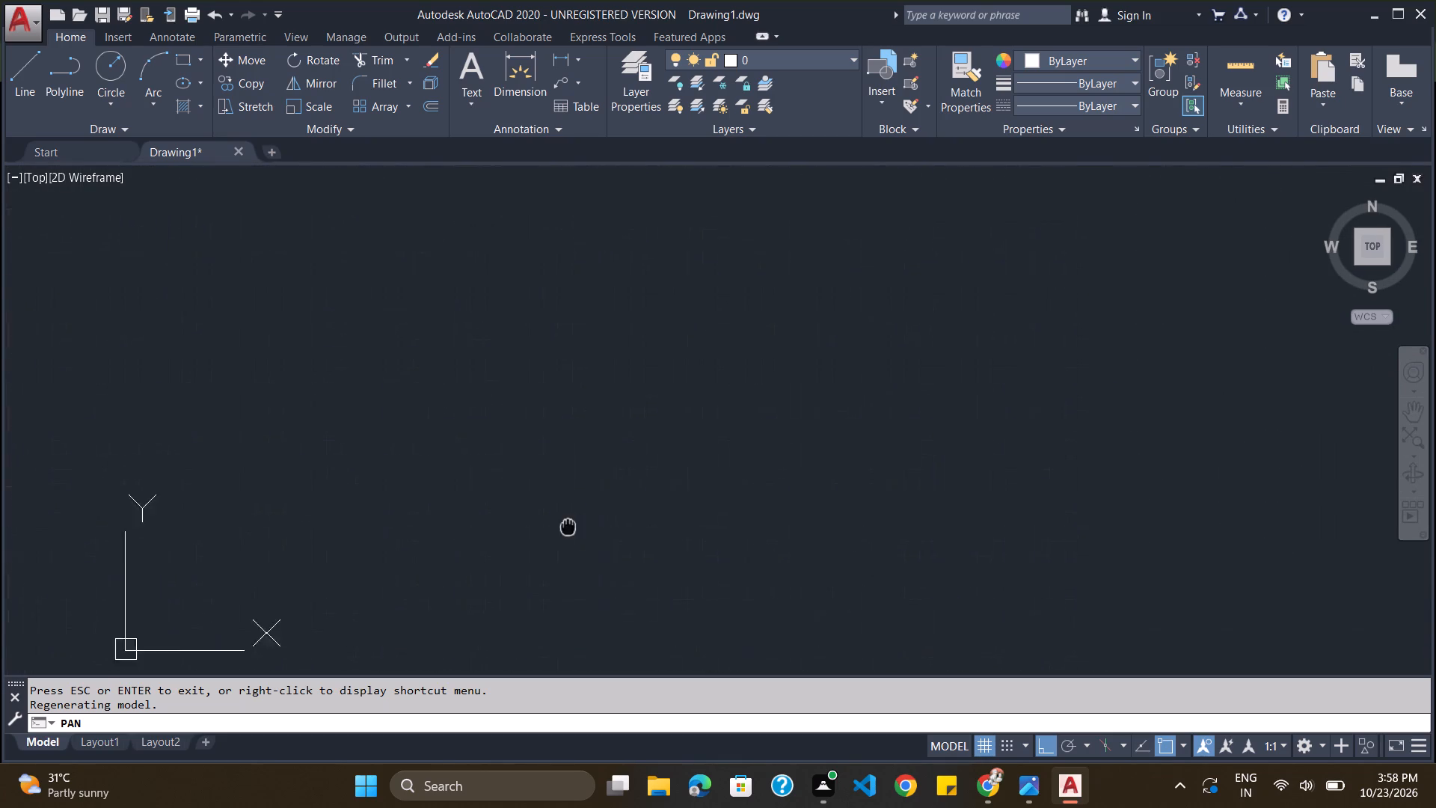
left_click_drag(565, 525, 536, 509)
scroll(536, 509, "up", 2)
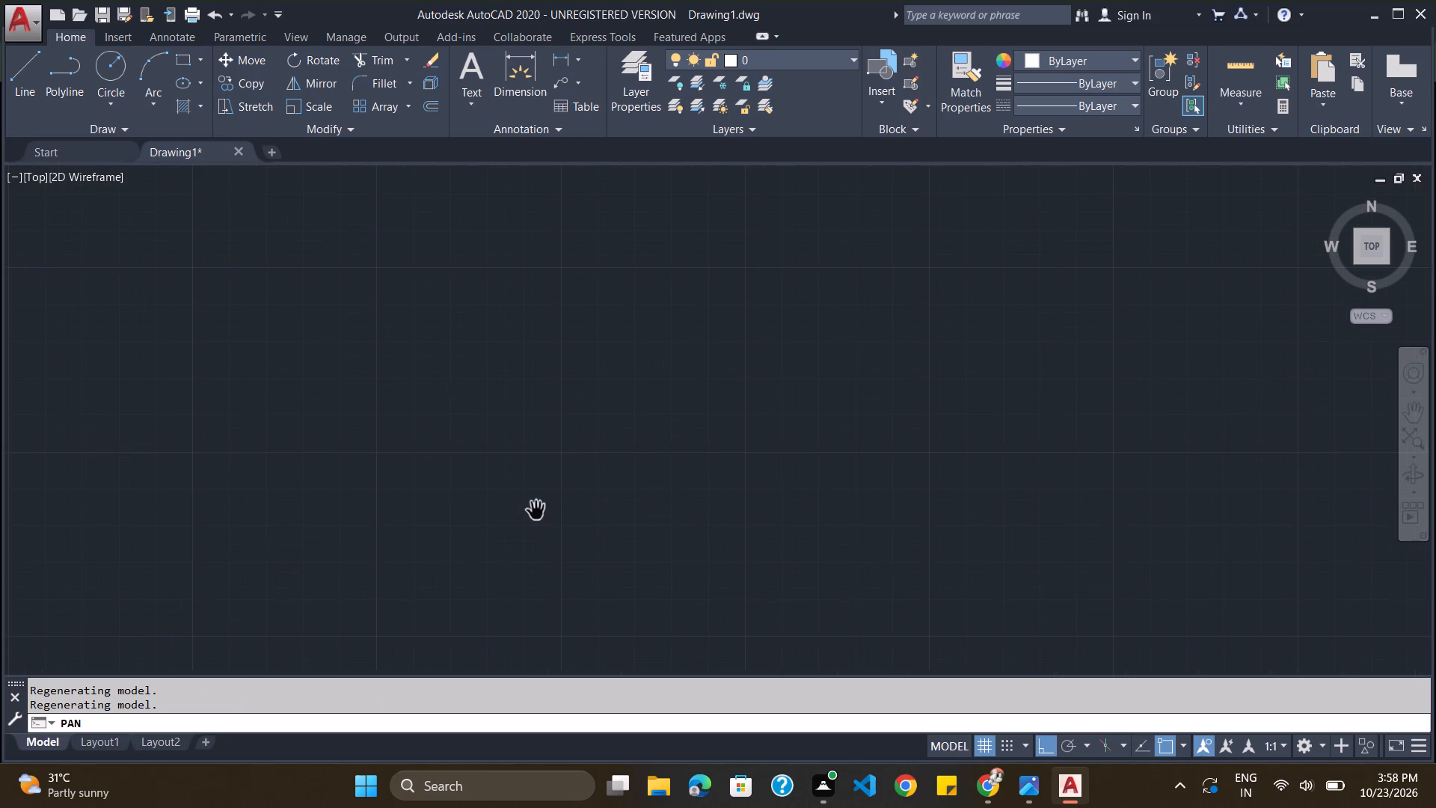
scroll(536, 509, "down", 2)
scroll(328, 657, "up", 1)
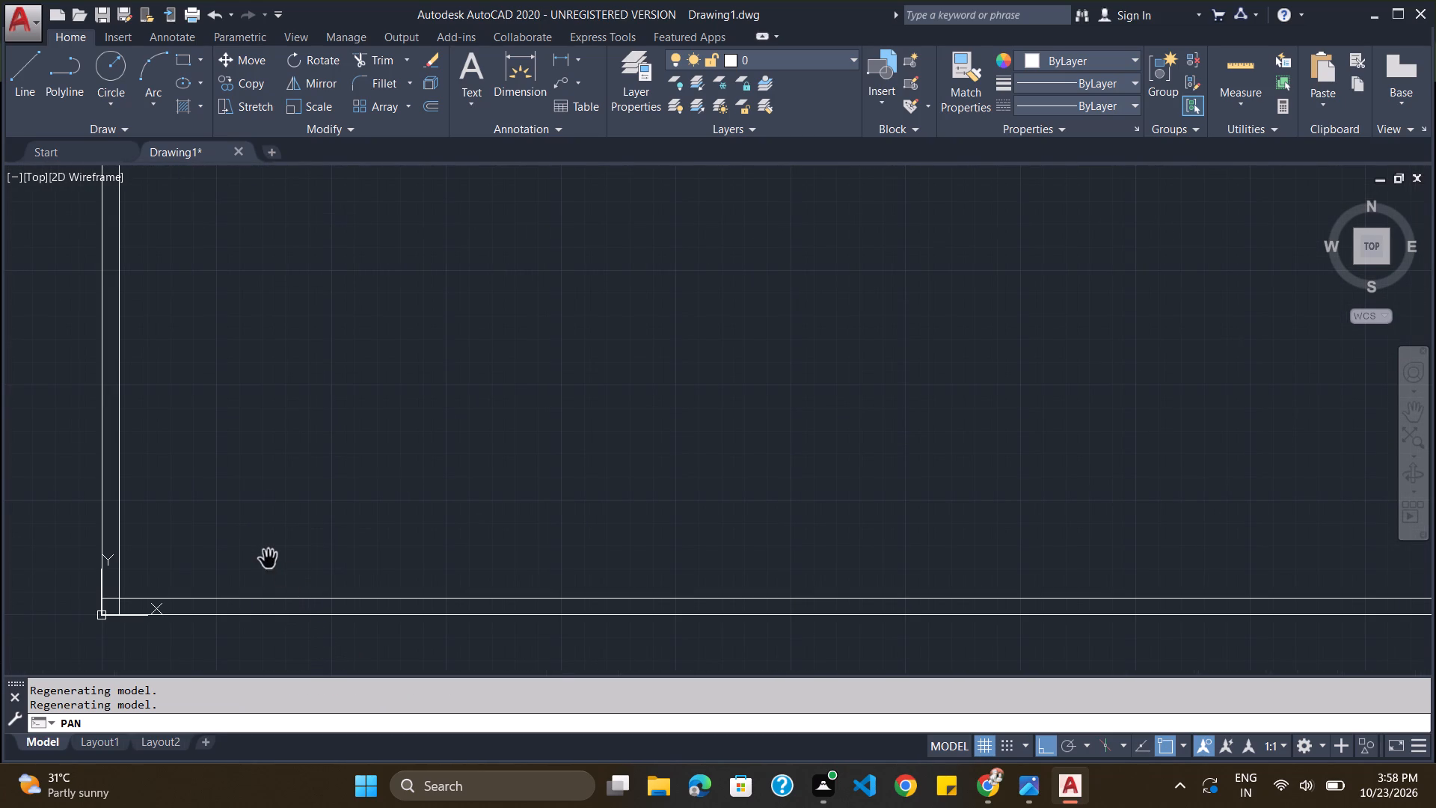
scroll(260, 554, "up", 1)
left_click_drag(263, 533, 384, 547)
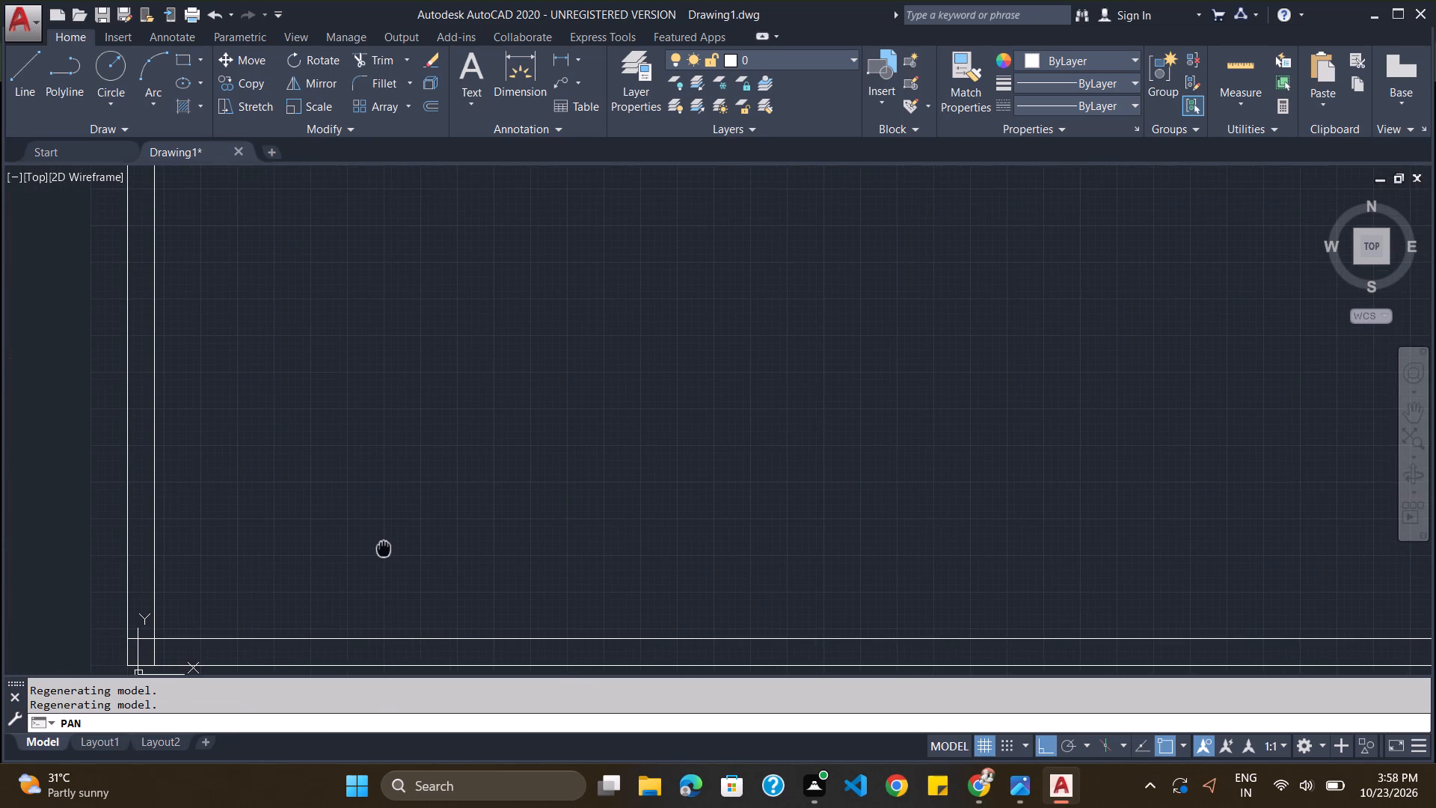
left_click_drag(384, 547, 378, 529)
key("Escape")
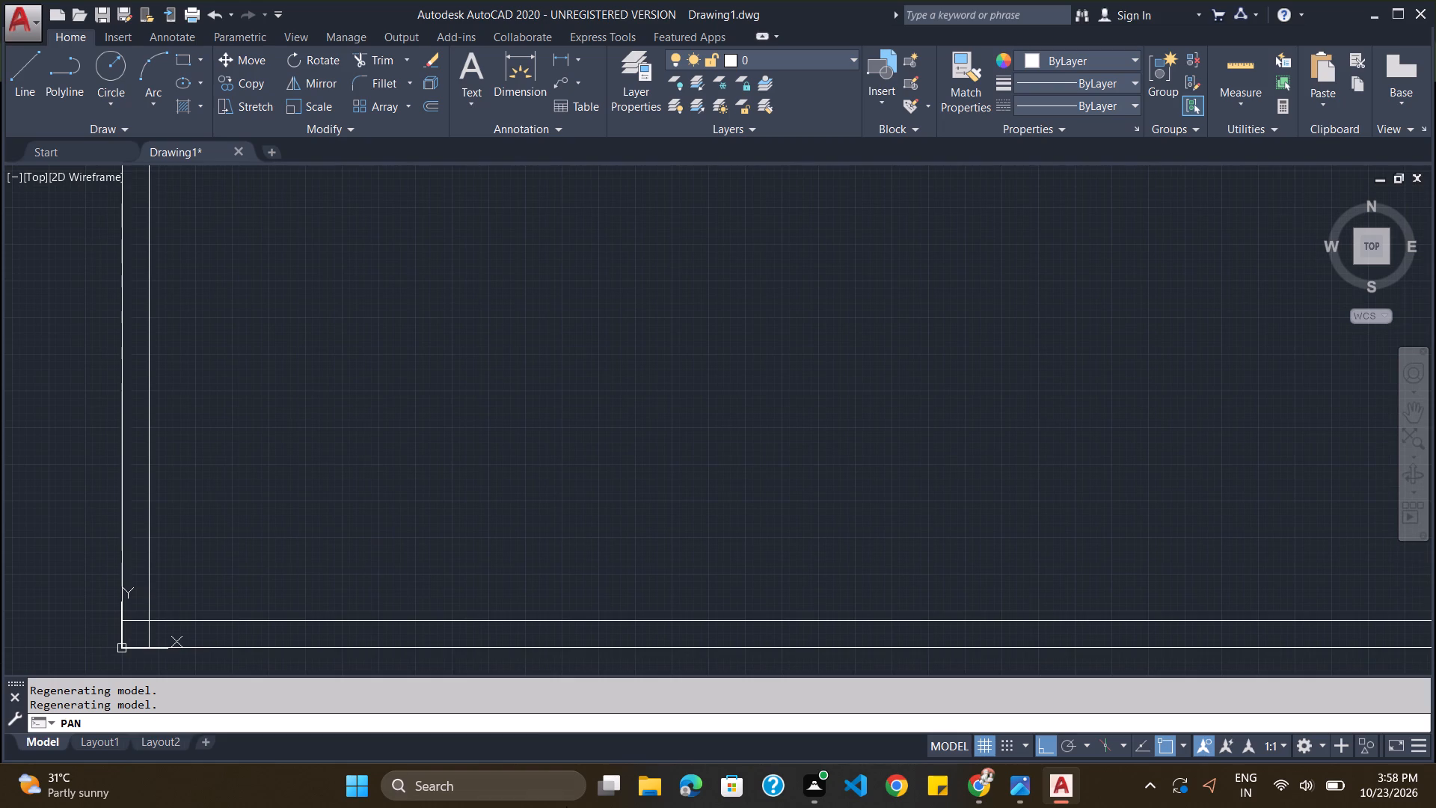
left_click(535, 720)
key("o")
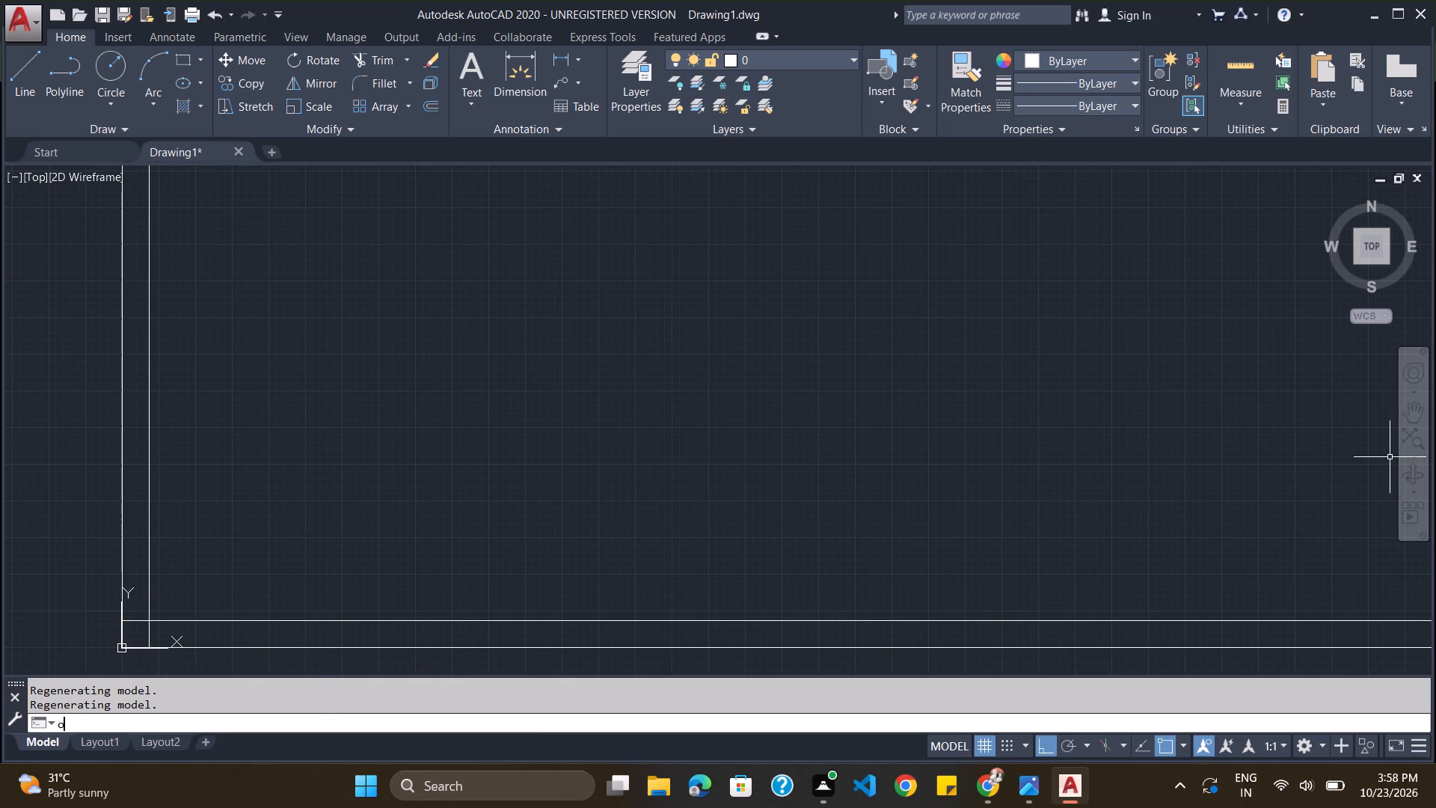
key("Return")
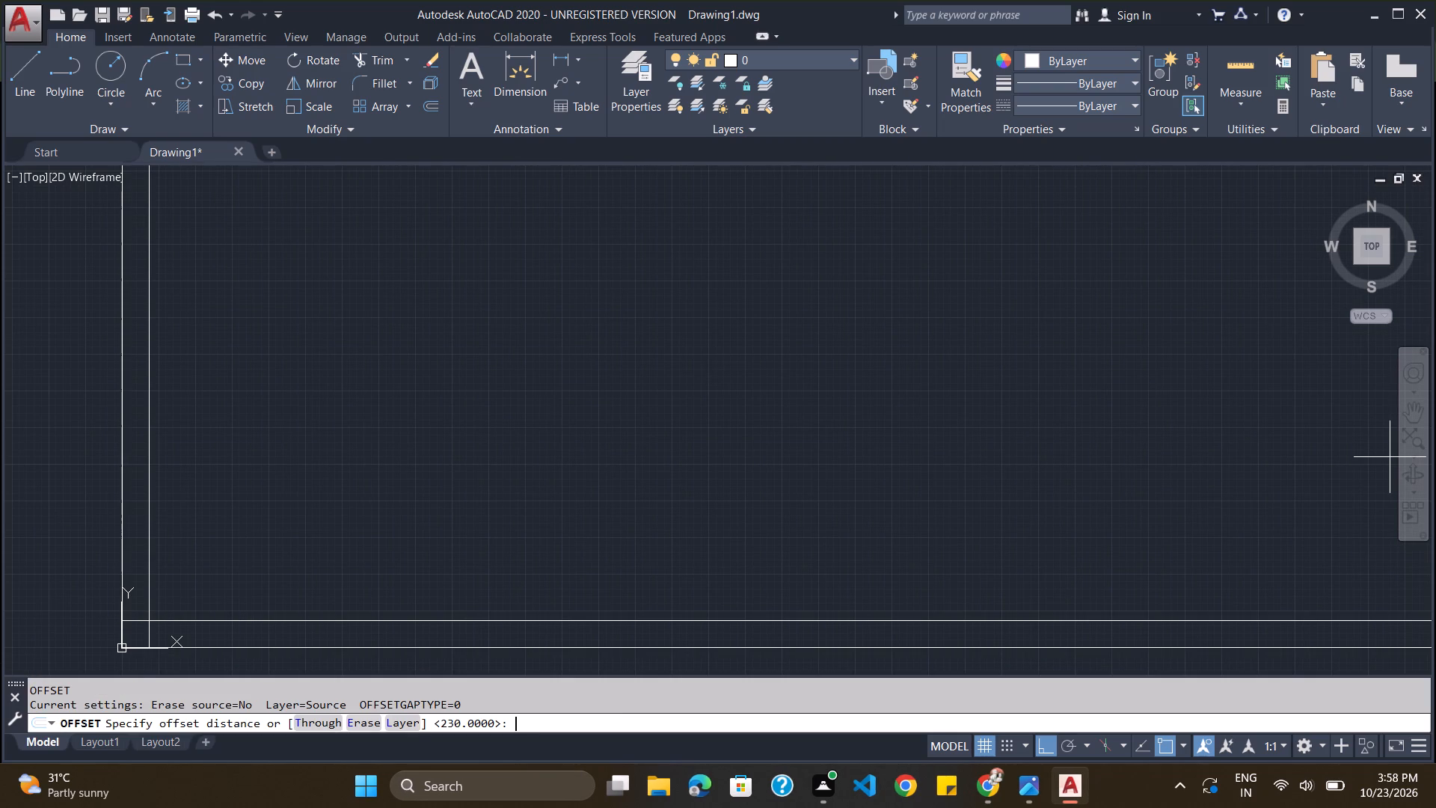
type("1500")
key("Return")
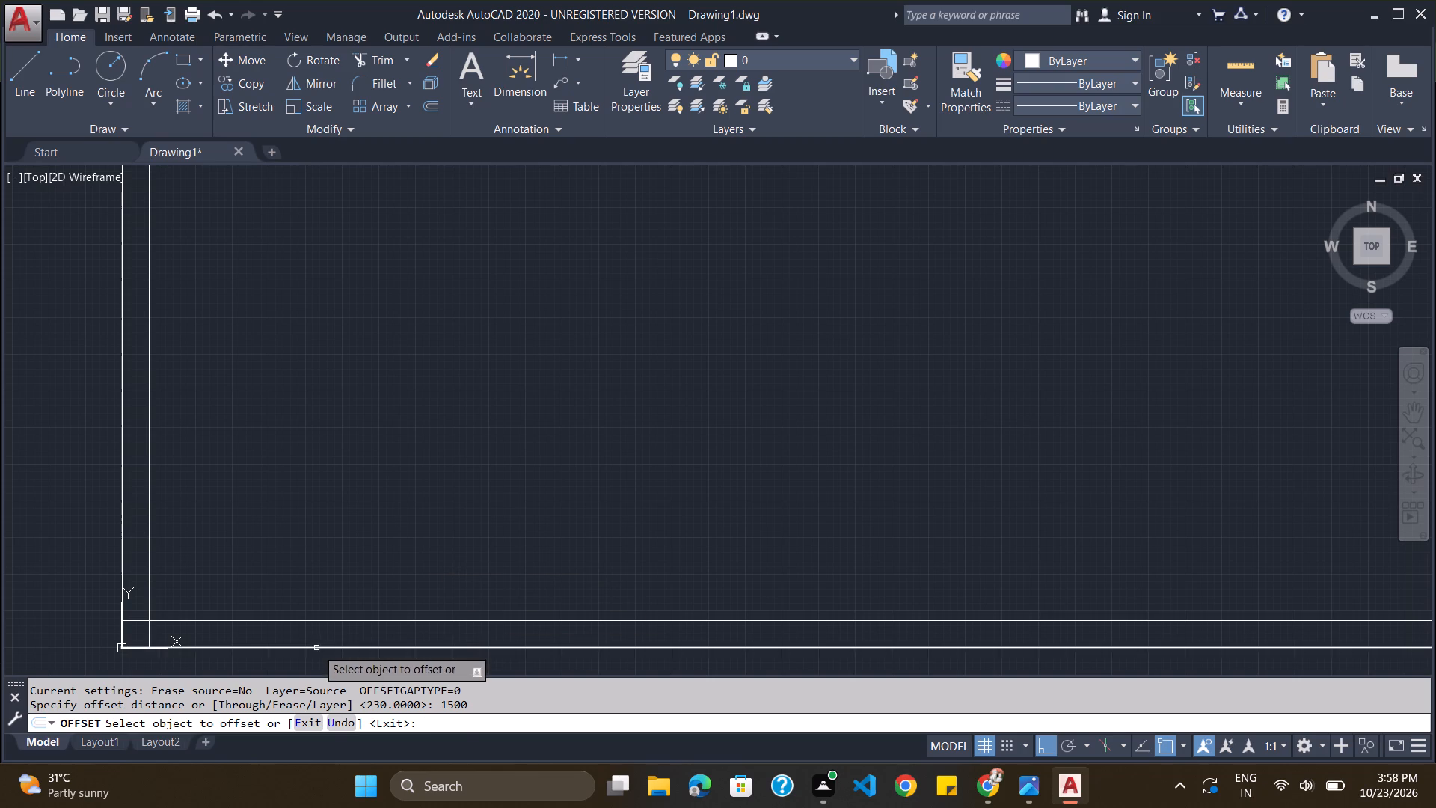
left_click(316, 648)
left_click(364, 466)
key("Escape")
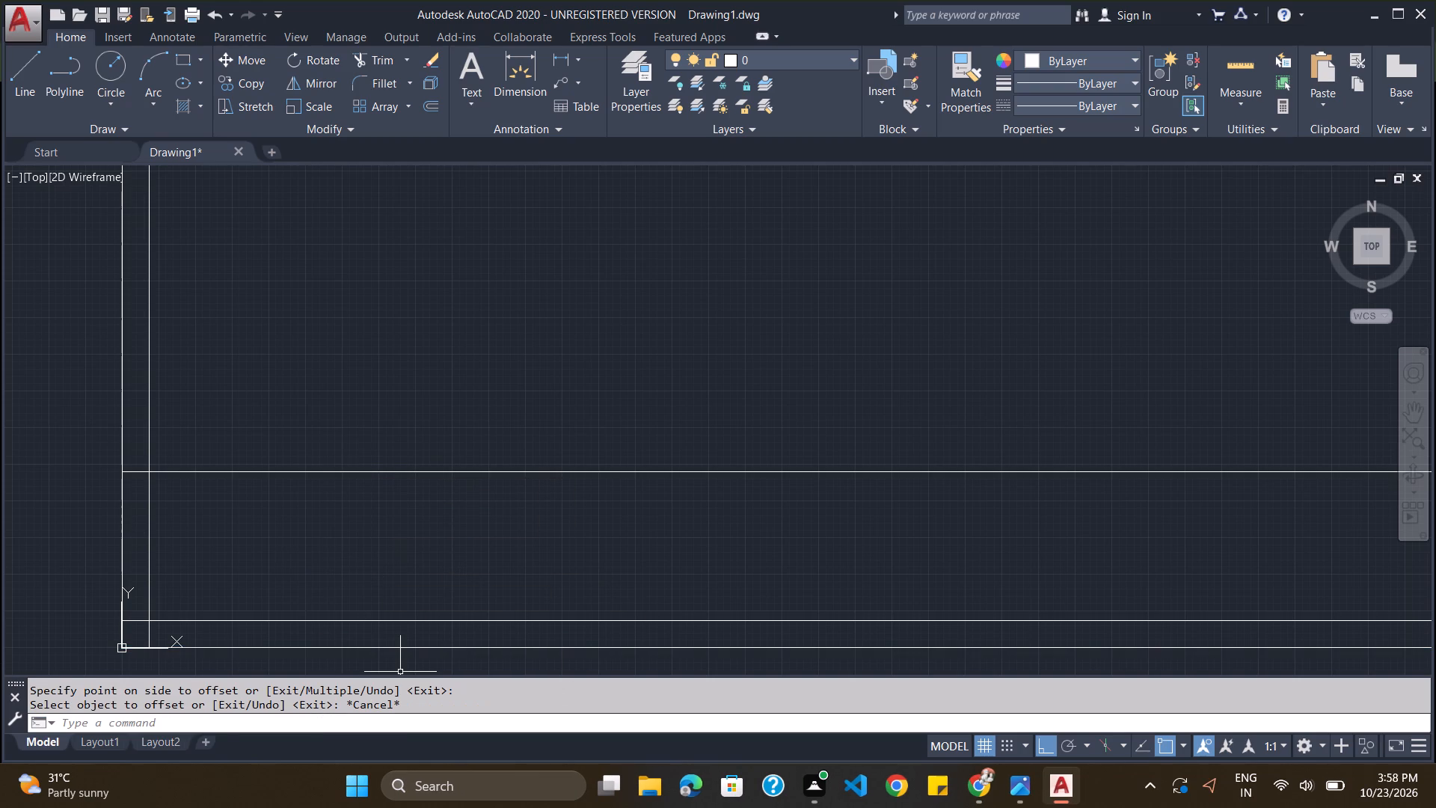
Offset the uppermost horizontal line upward by 115 to give the inner partition wall its thickness.
left_click(426, 727)
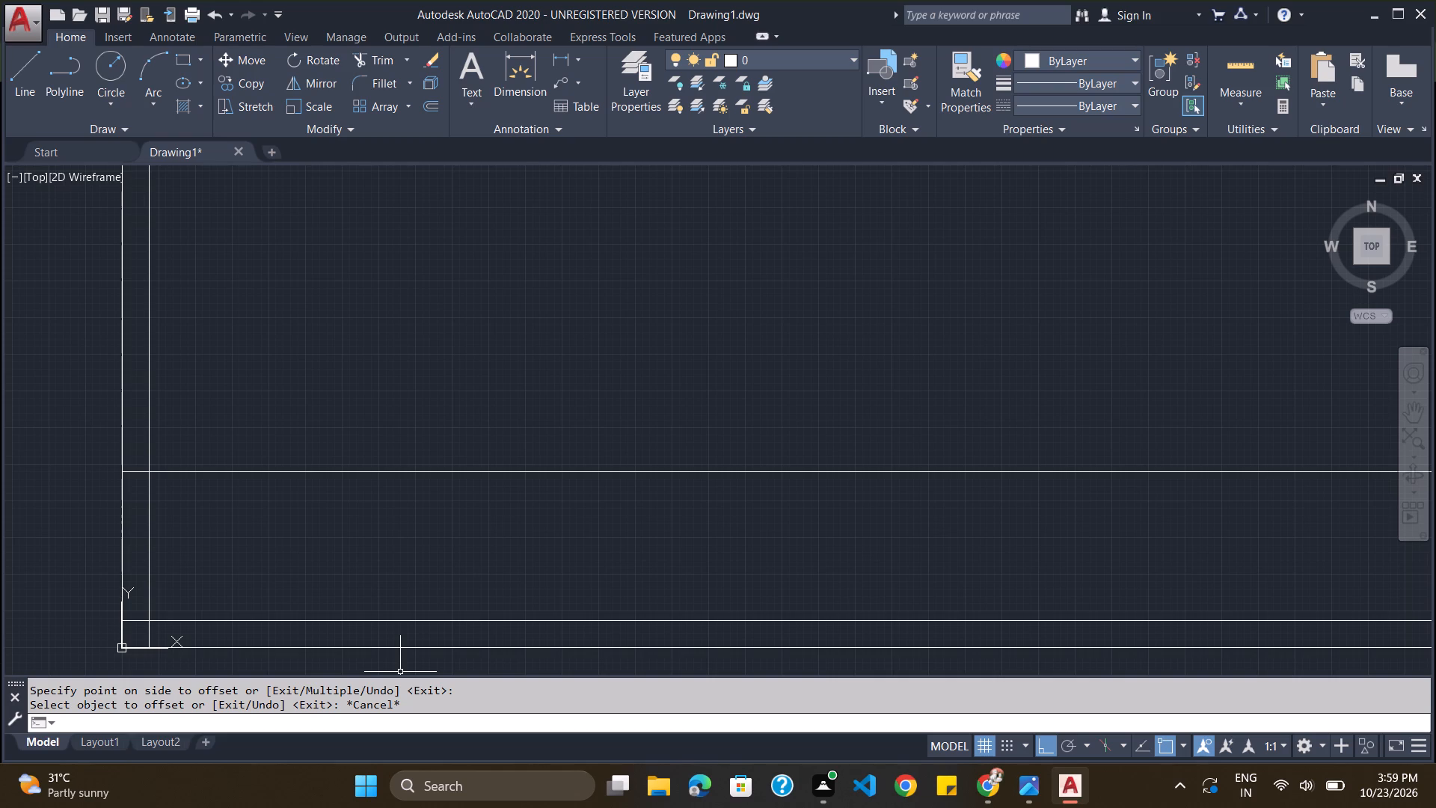
key("1")
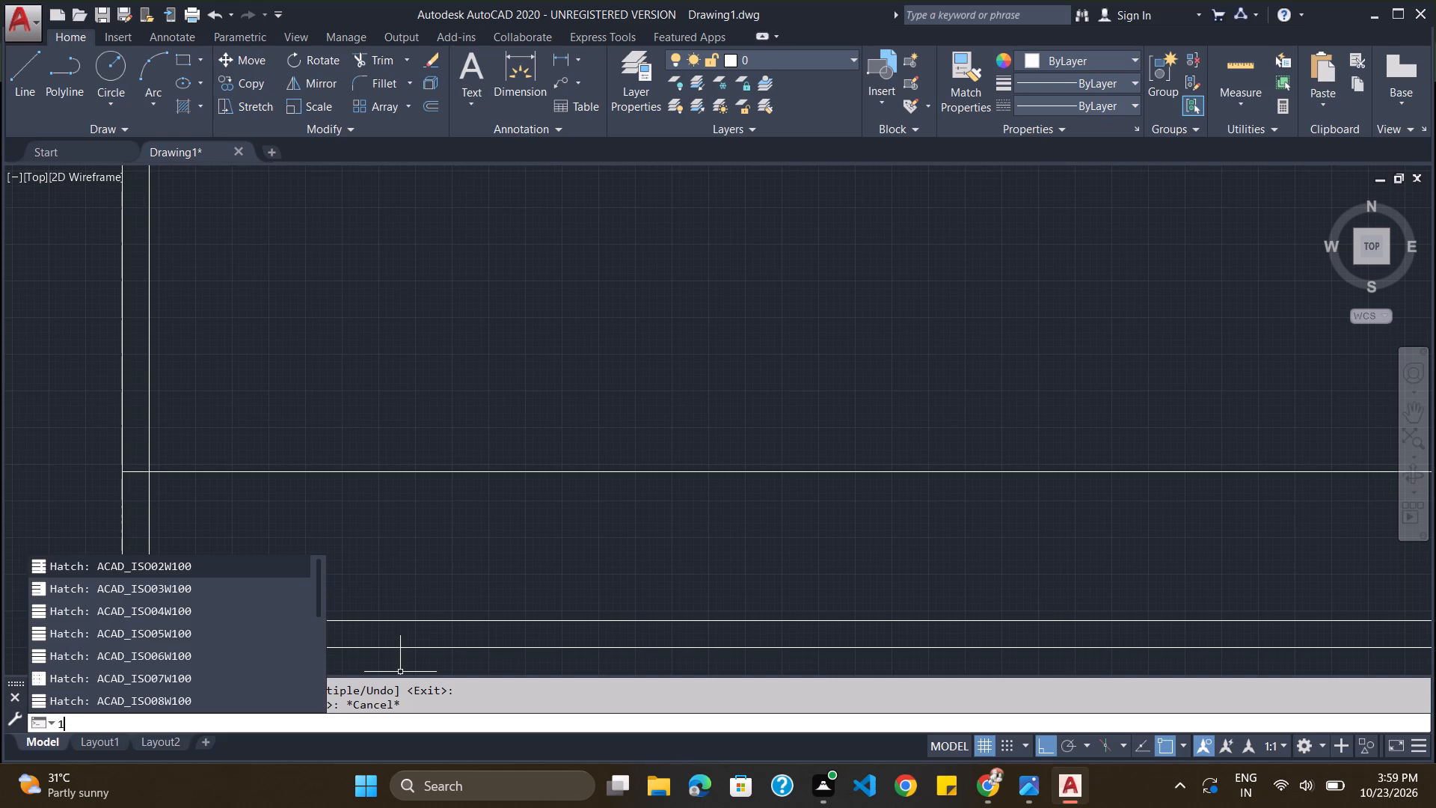
key("BackSpace")
key("o")
key("Return")
type("115")
key("Return")
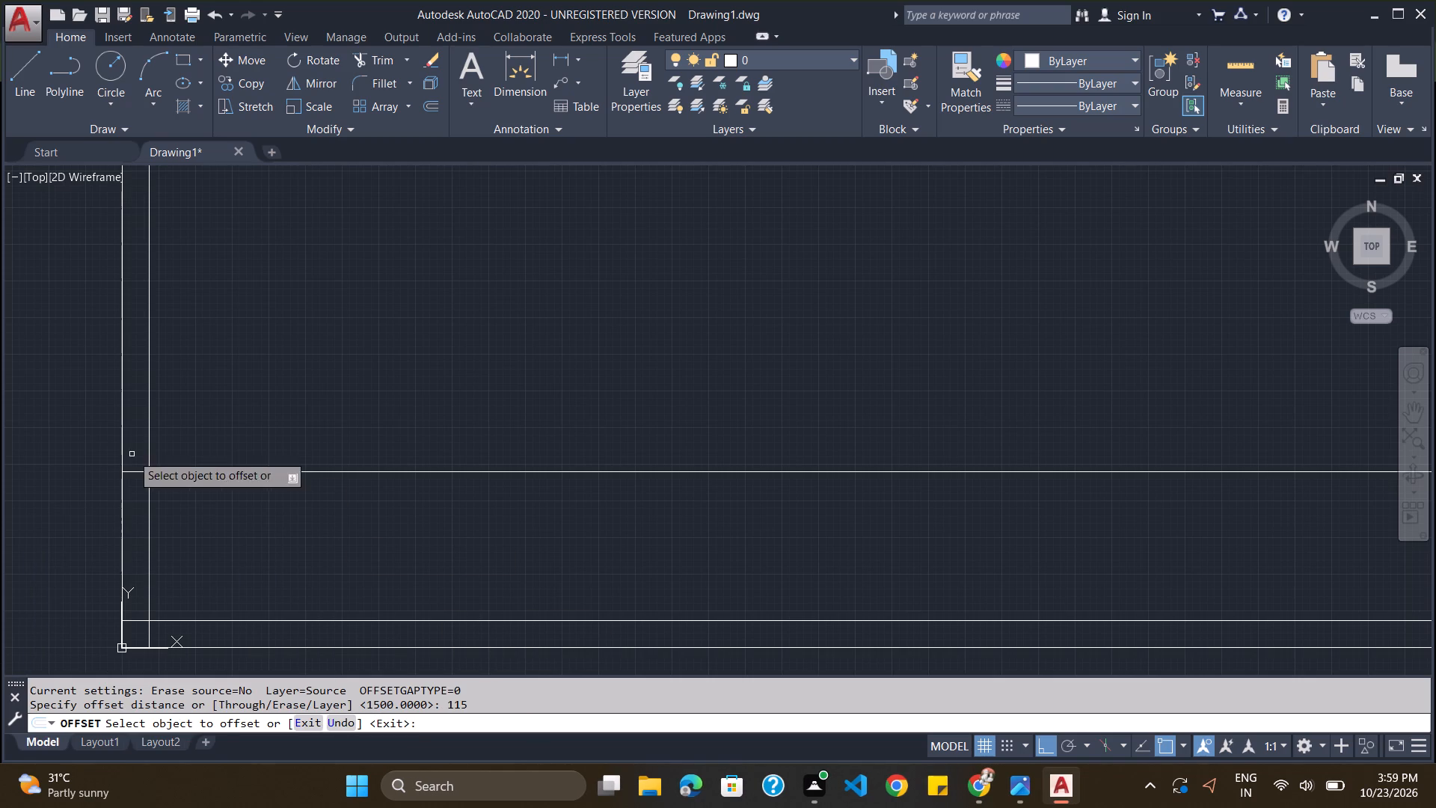
left_click(197, 474)
left_click(204, 444)
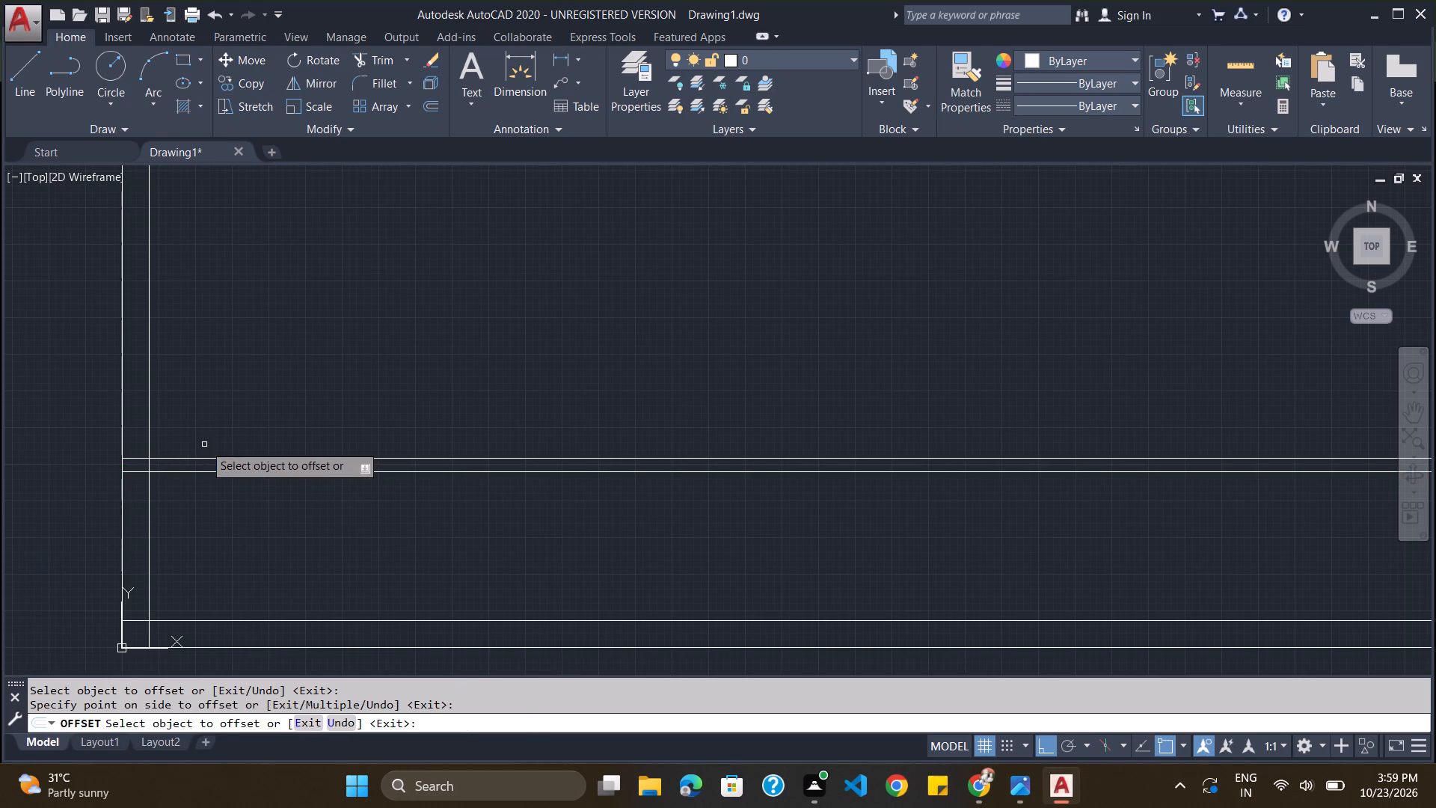
key("Escape")
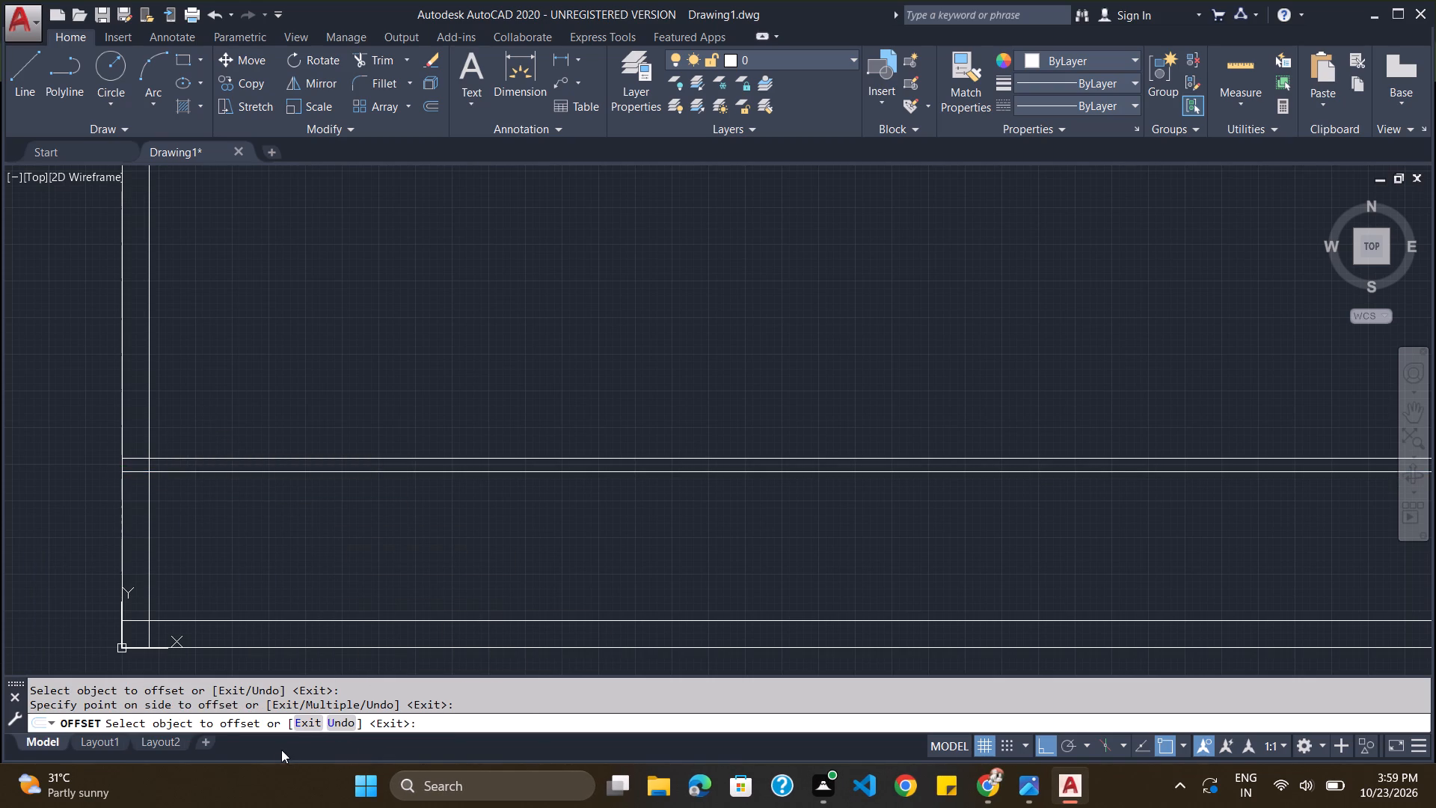
Offset the outer (leftmost) vertical wall ray by 3000 toward the inside of the plan.
left_click(301, 723)
key("o")
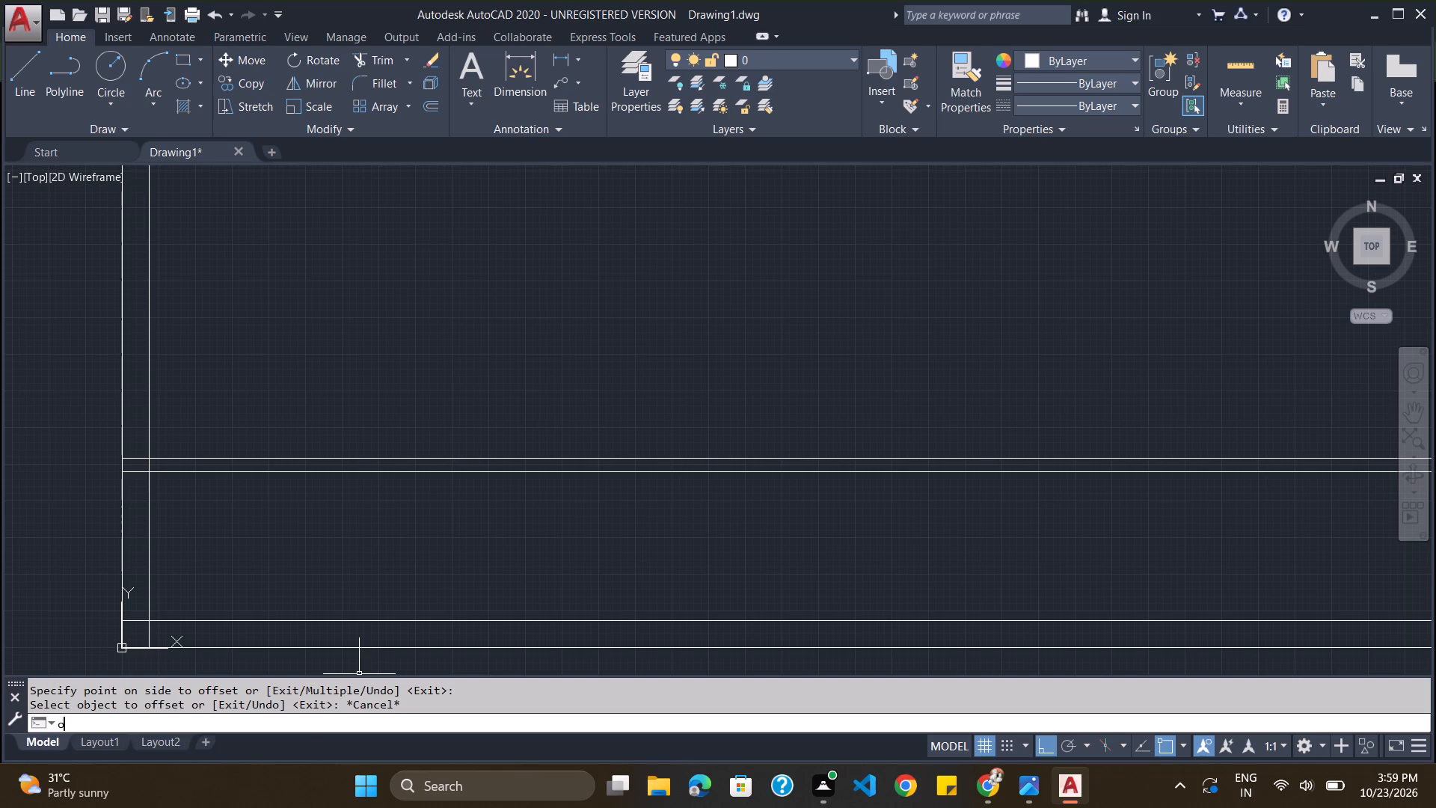
key("Return")
type("3000")
key("Return")
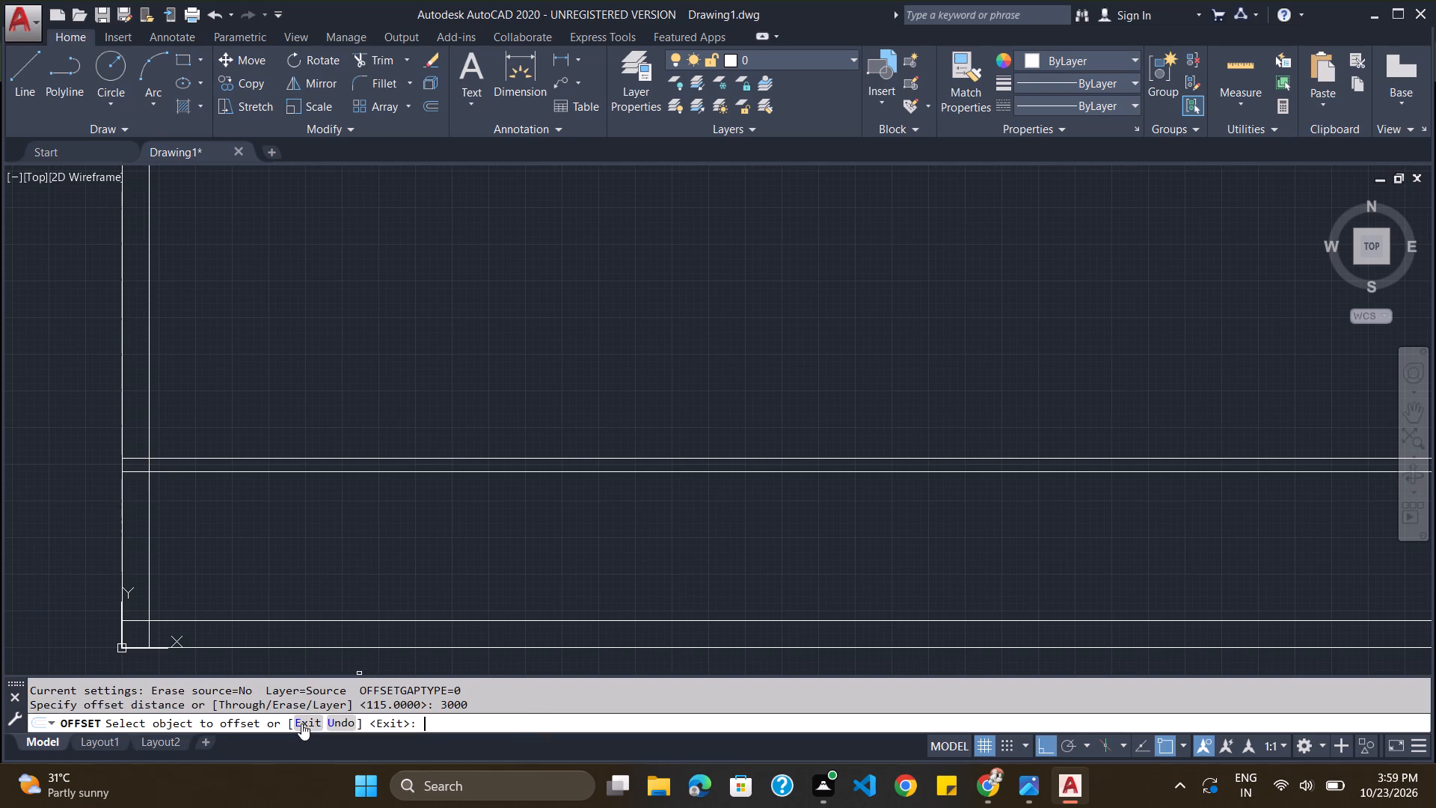
left_click(123, 536)
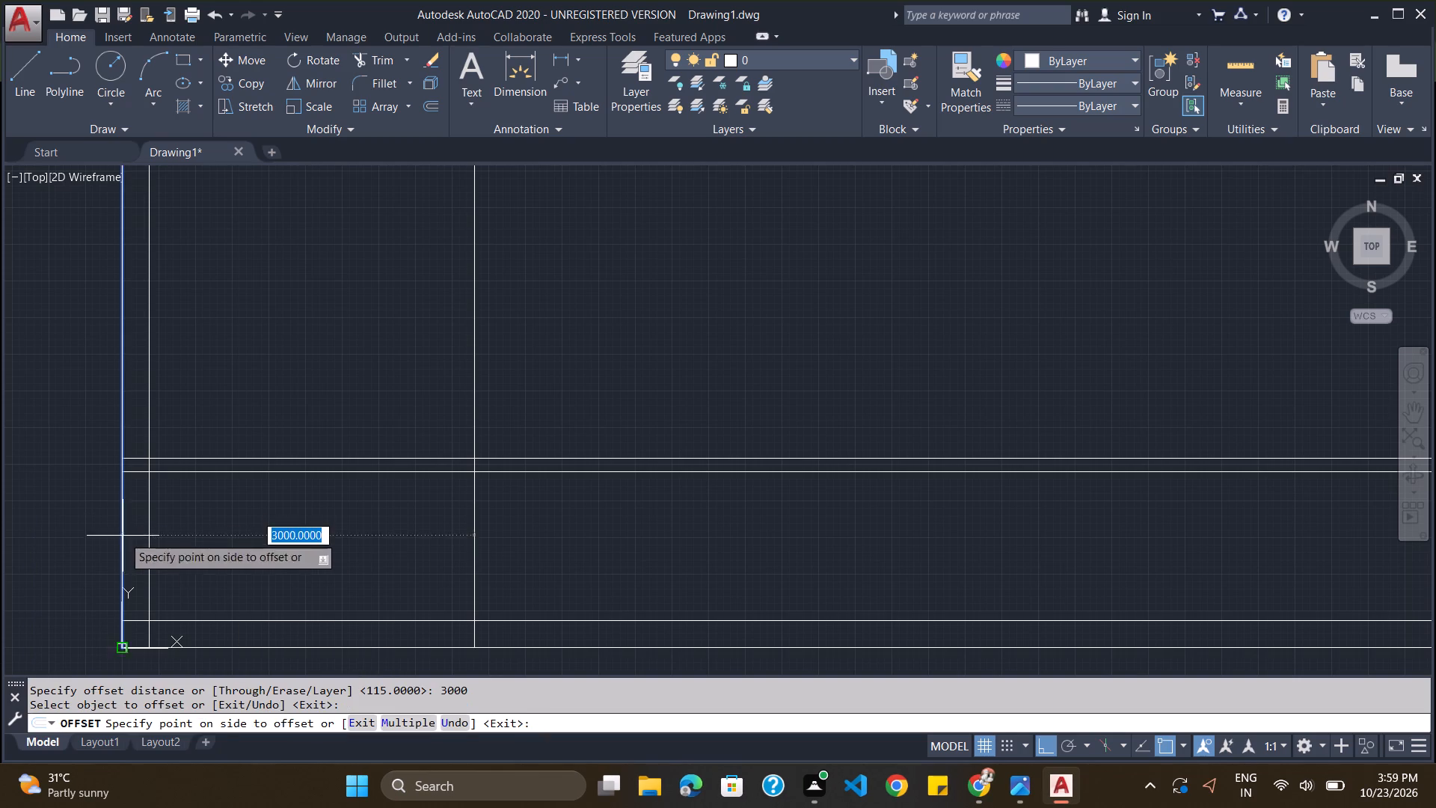
left_click(347, 526)
key("Escape")
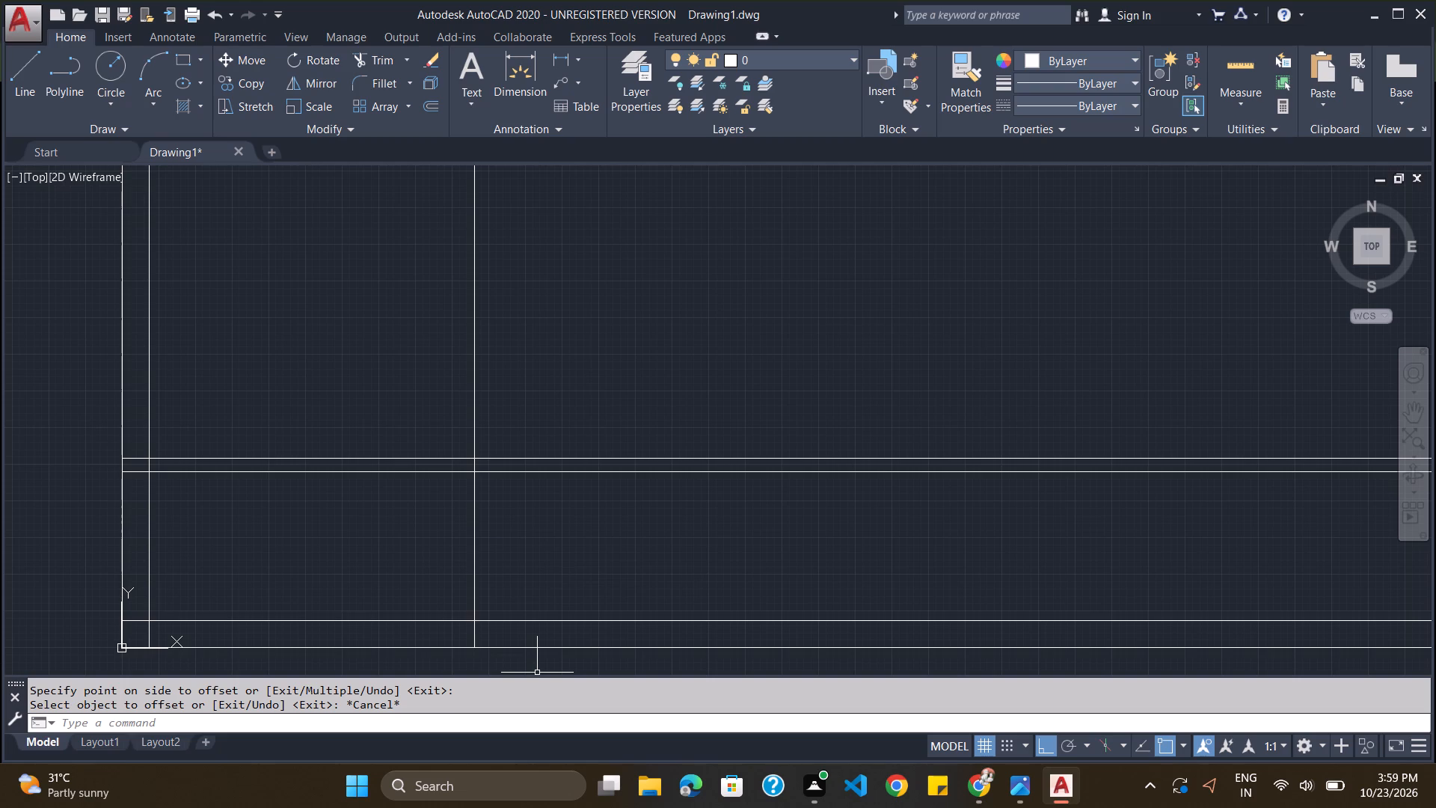
Offset the vertical line farthest from the outer corner by 115, away from the leftmost wall, to form a partition wall.
left_click(556, 720)
key("o")
key("Return")
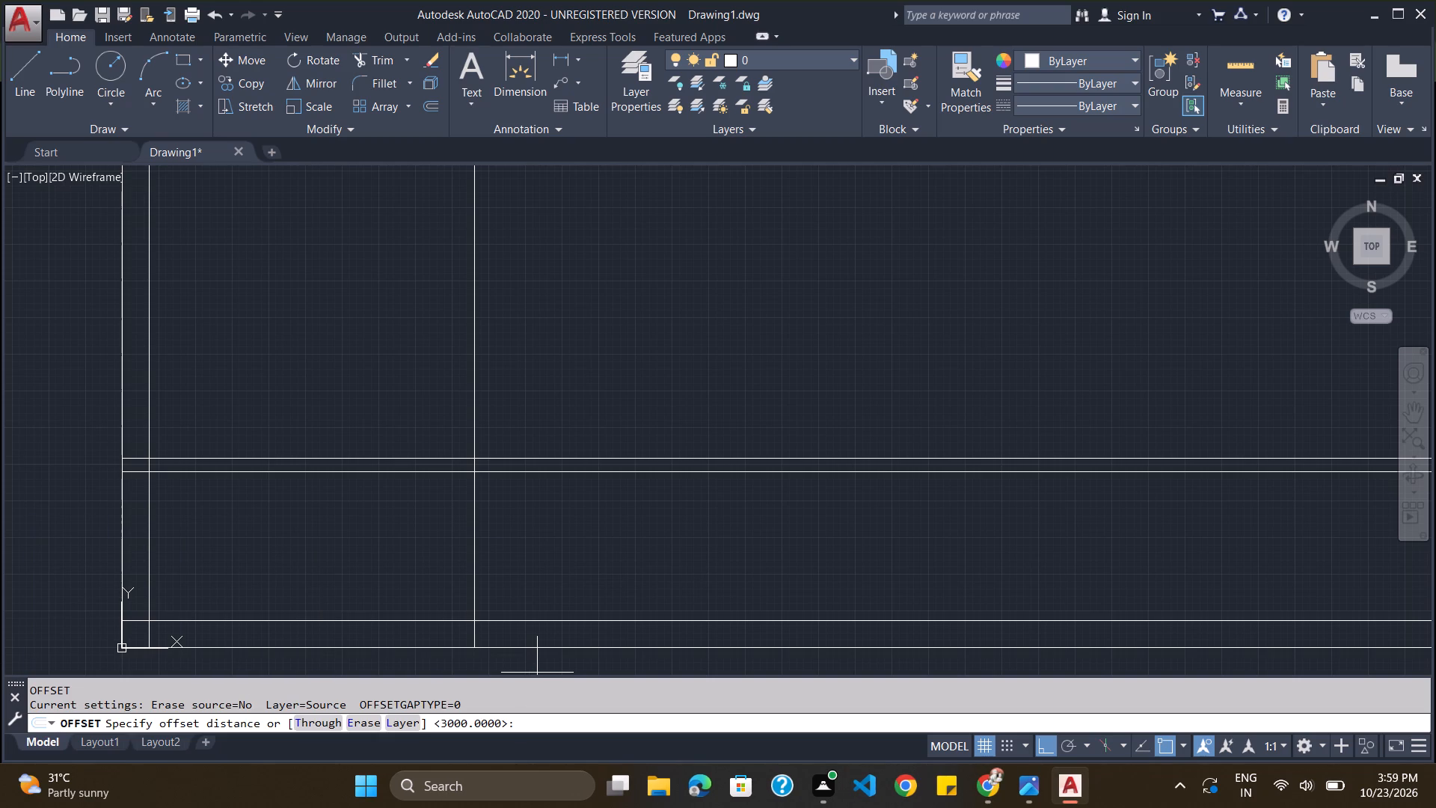
type("115")
key("Return")
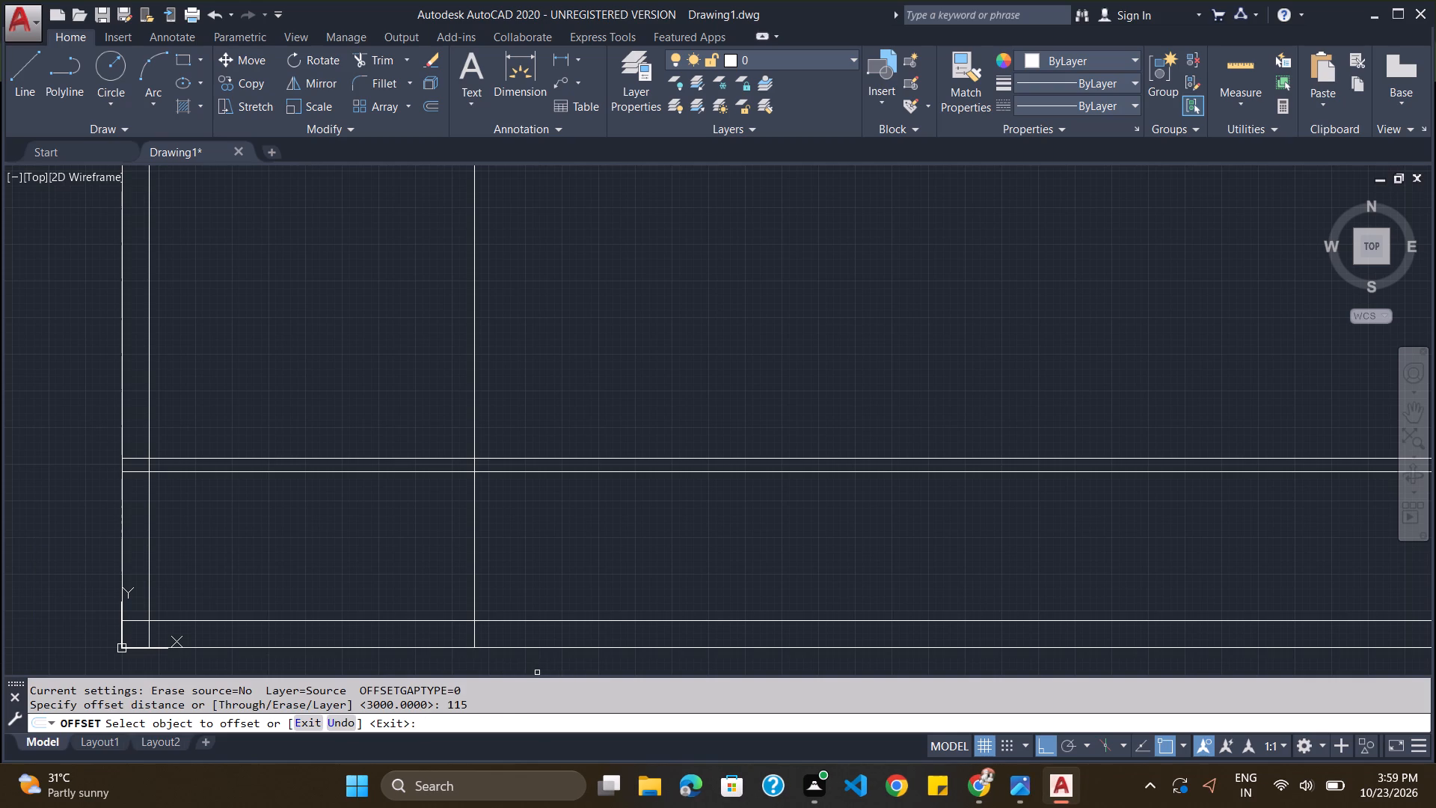
left_click(473, 586)
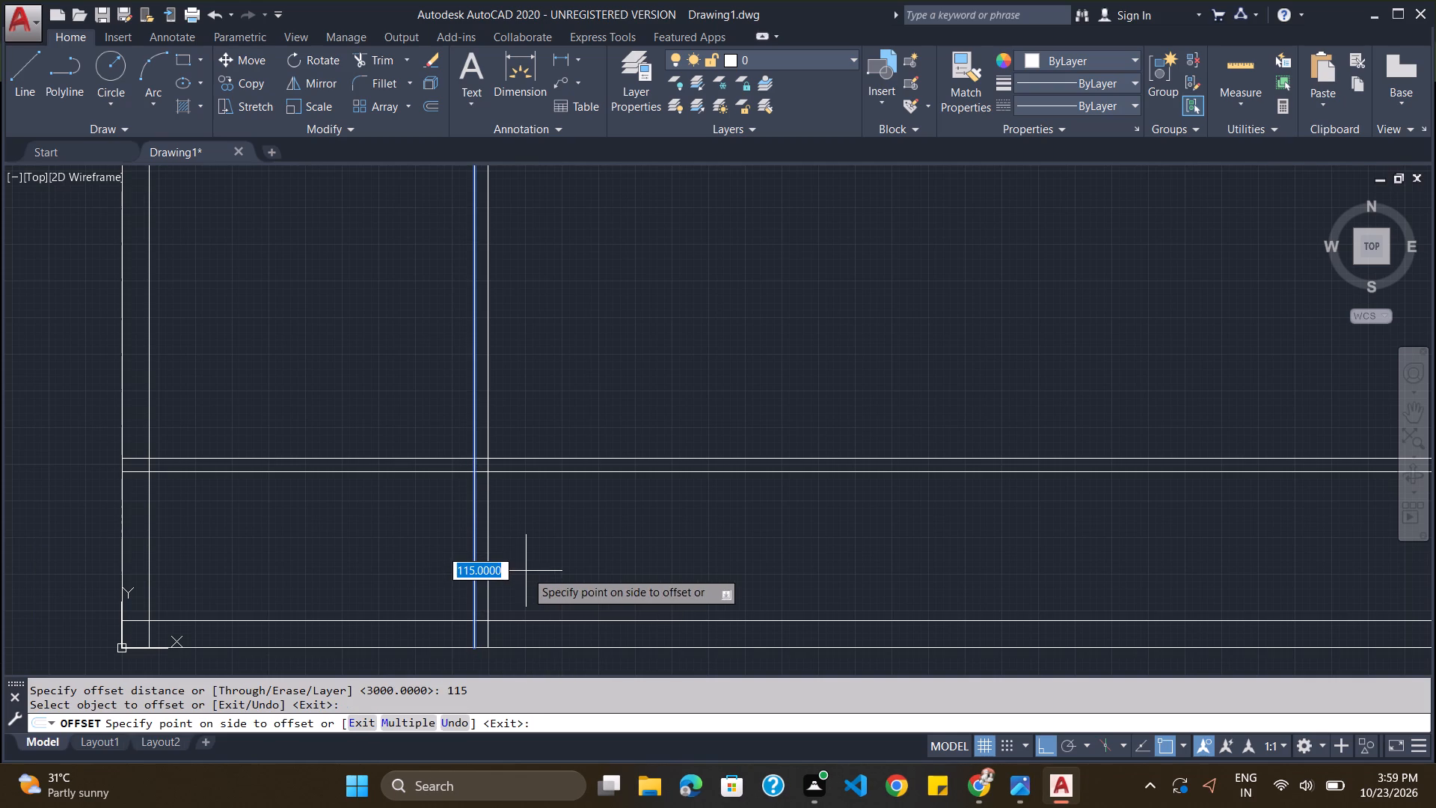
left_click(527, 571)
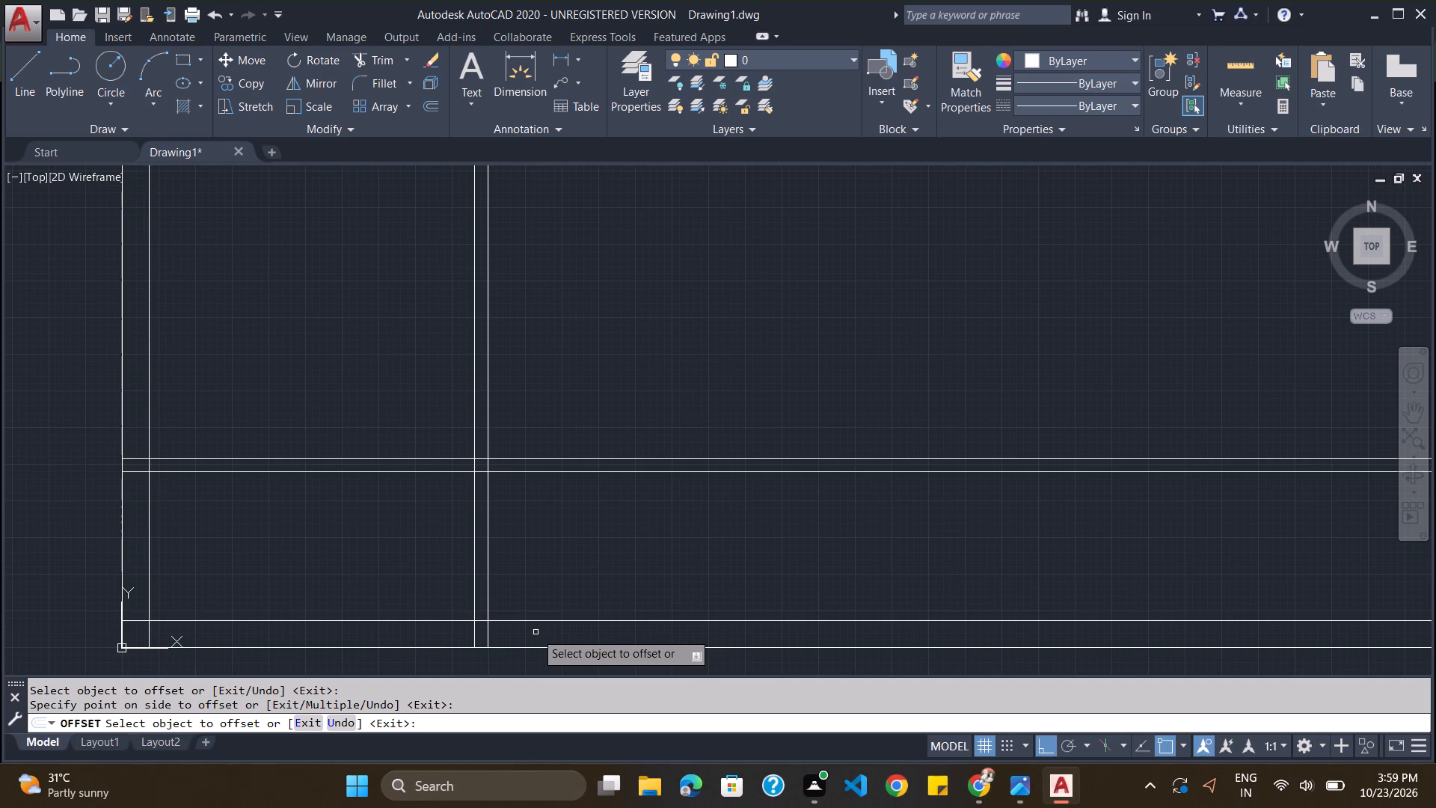
left_click(559, 723)
key("Escape")
Offset the left line of the 115 thick vertical partition to the right by 5260.
key("o")
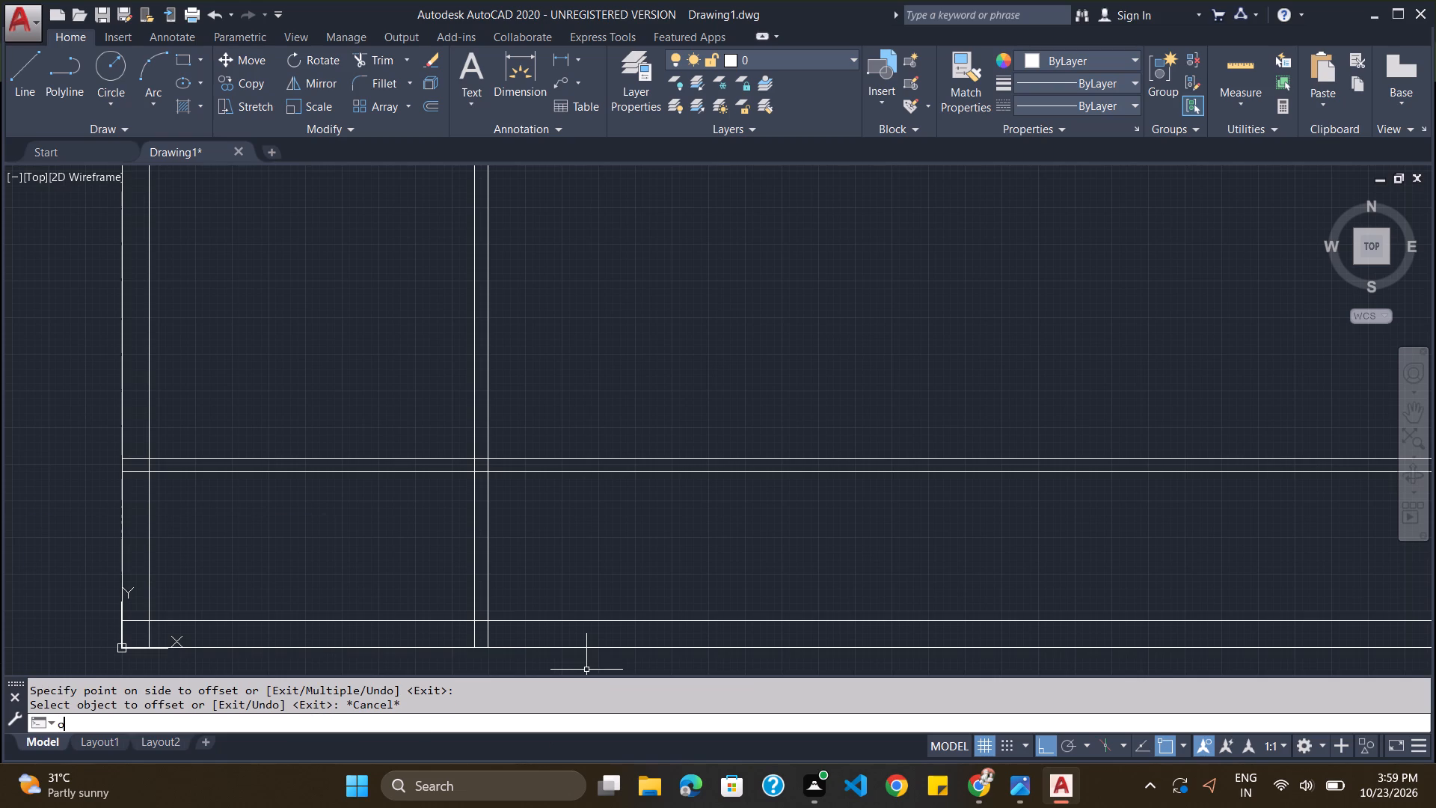
key("Return")
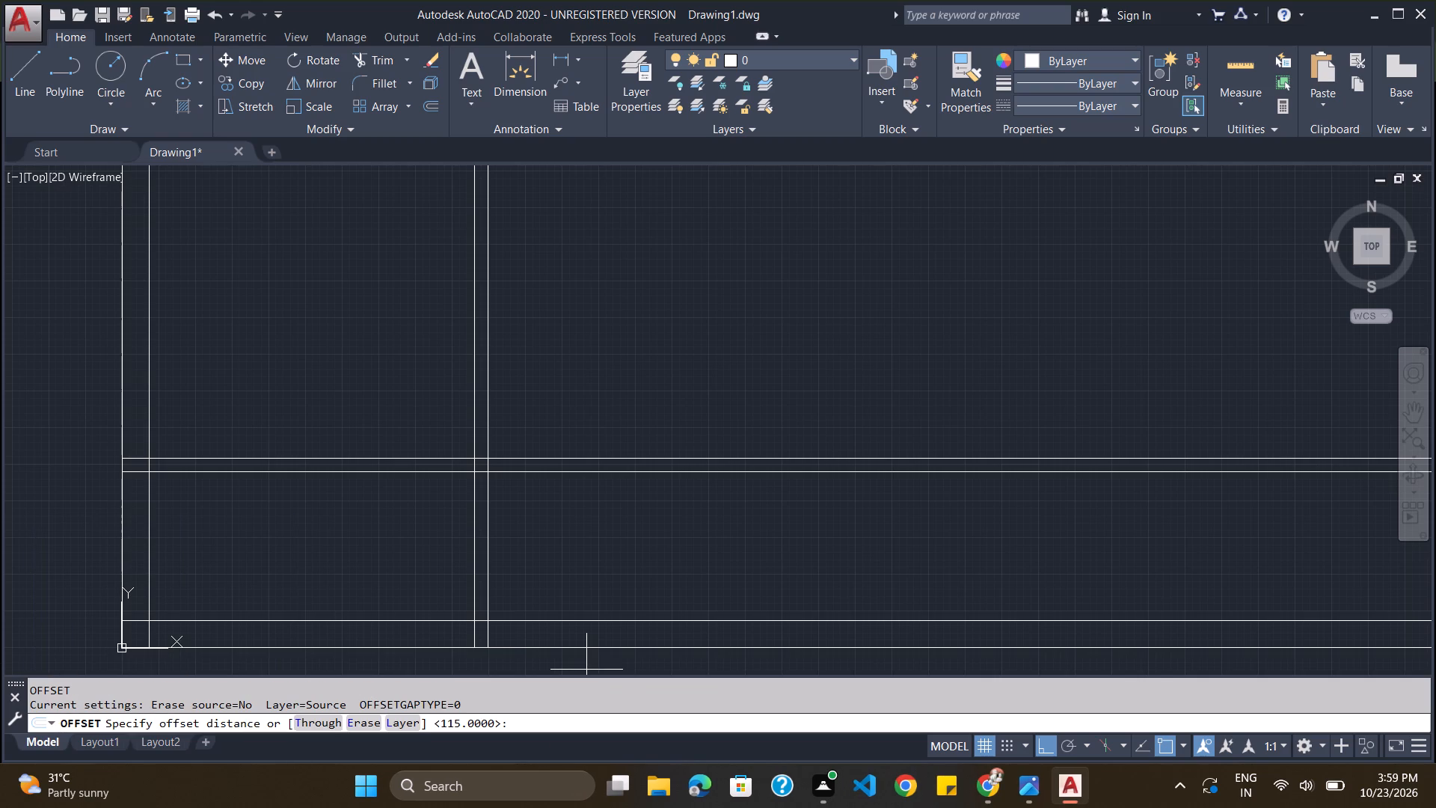
type("526")
key("0")
key("Return")
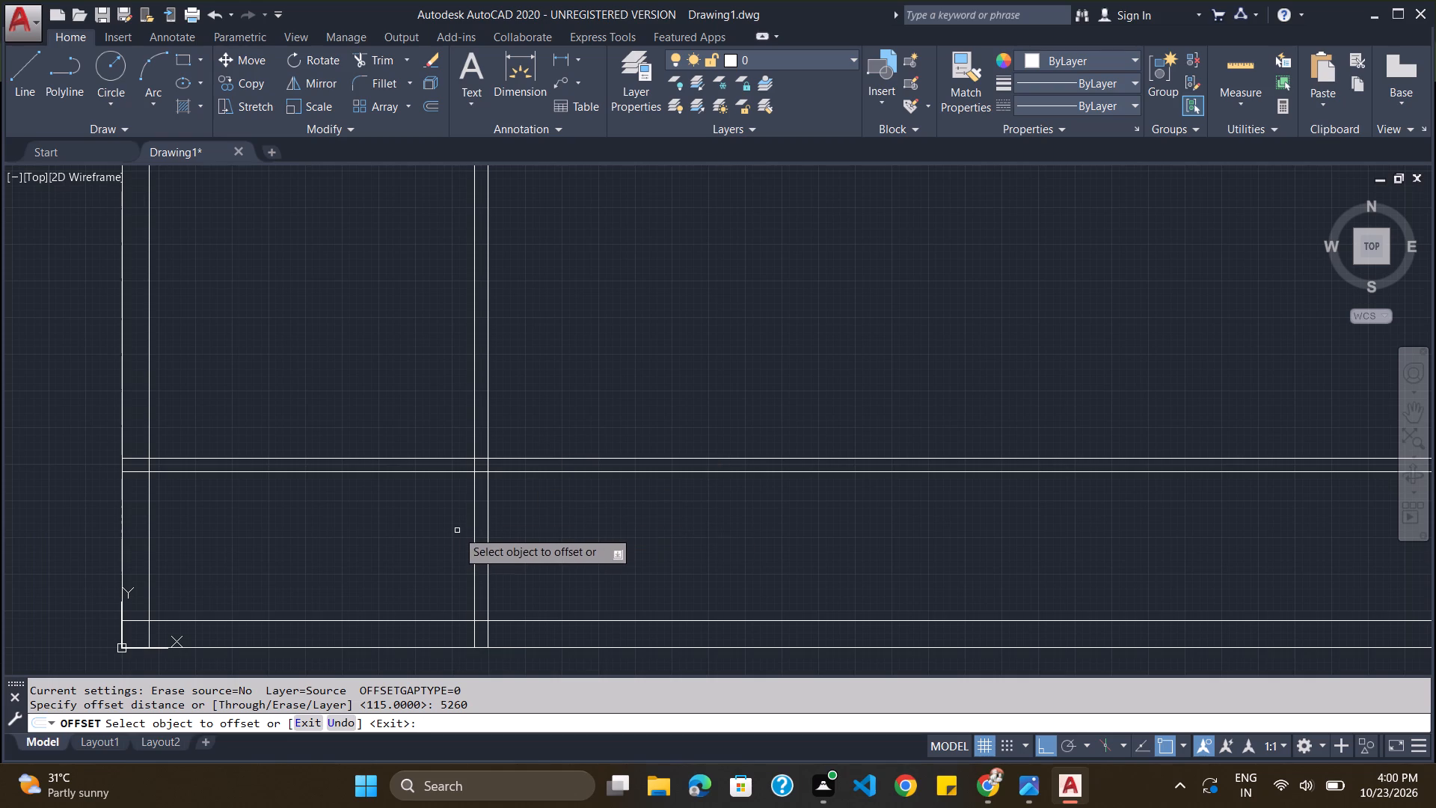
left_click(475, 530)
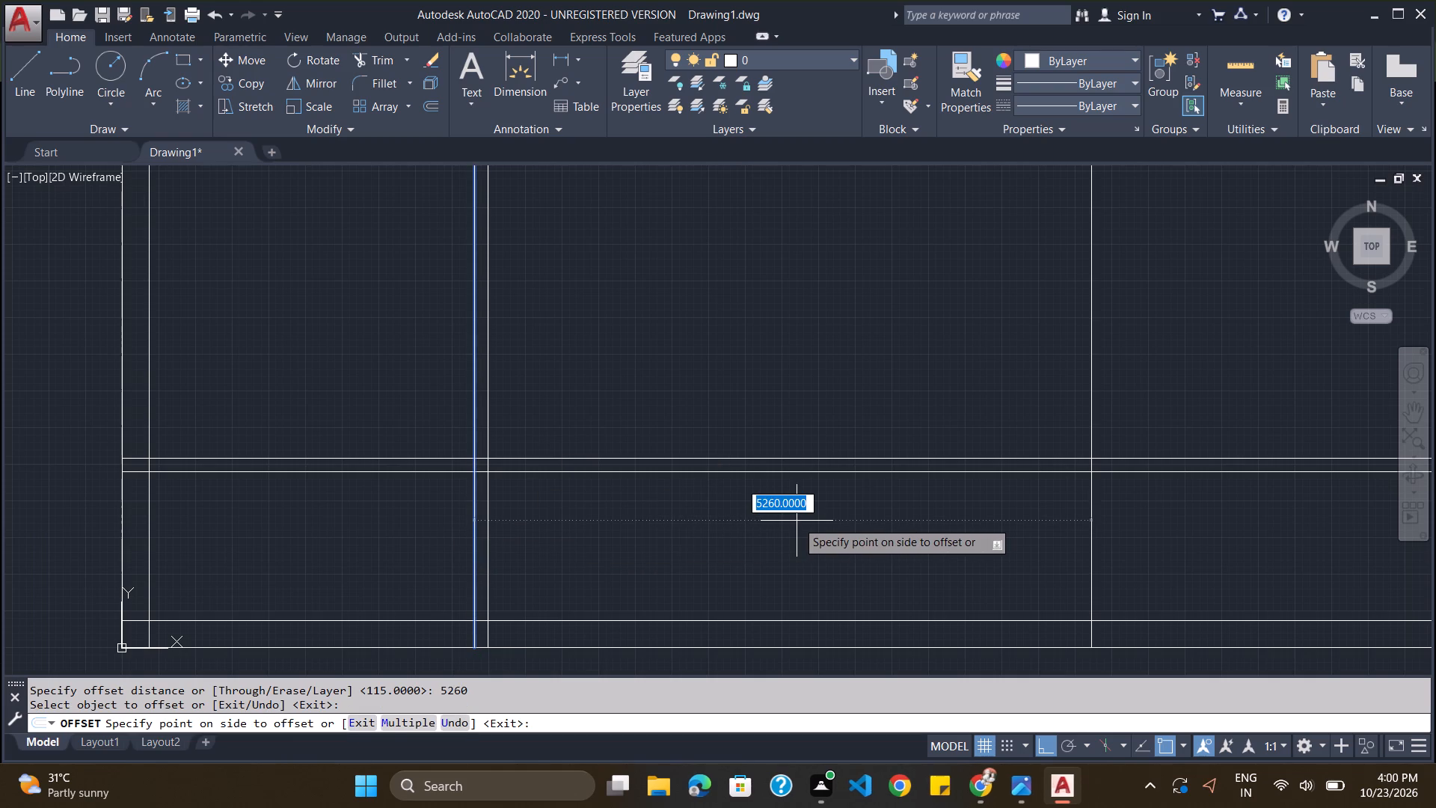
left_click(797, 521)
key("Escape")
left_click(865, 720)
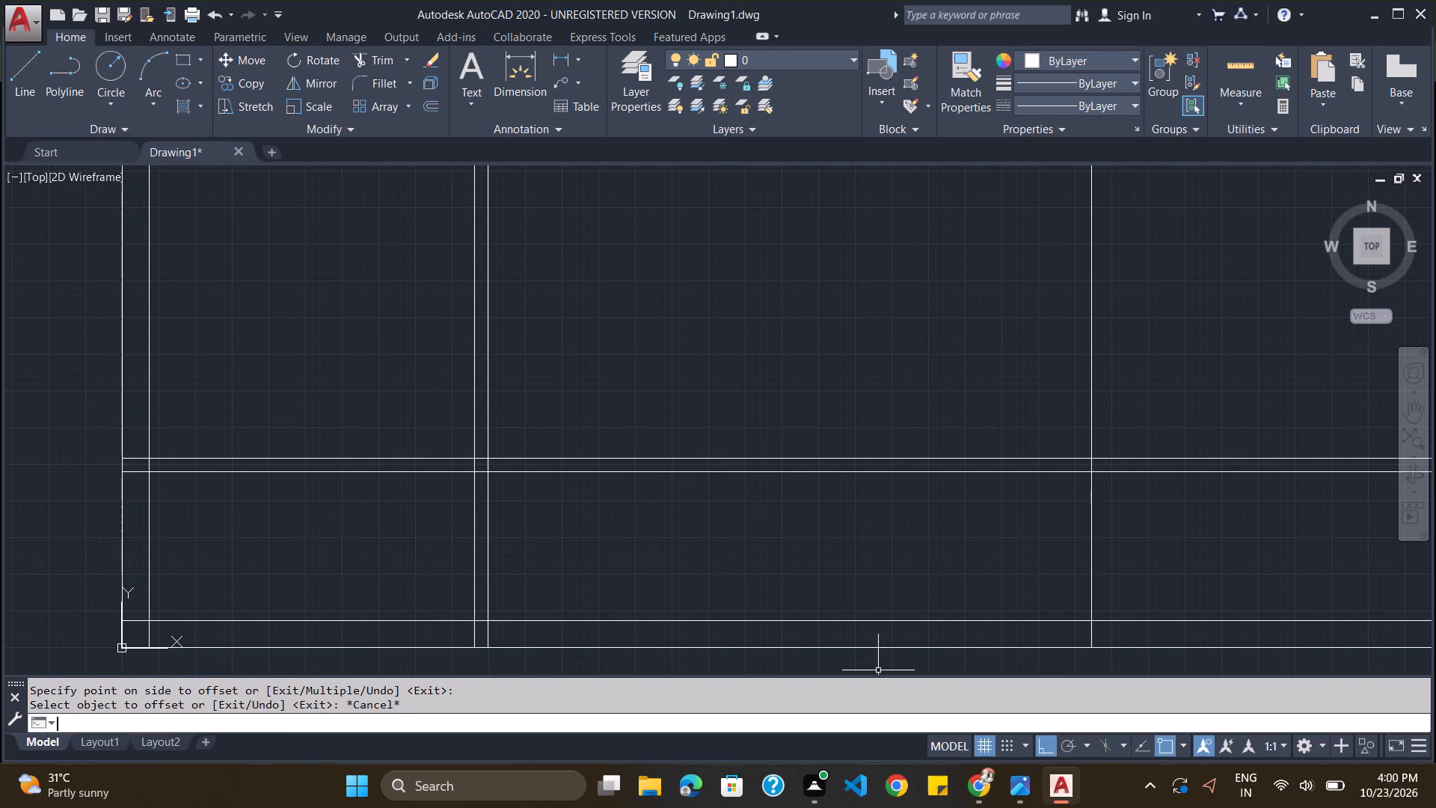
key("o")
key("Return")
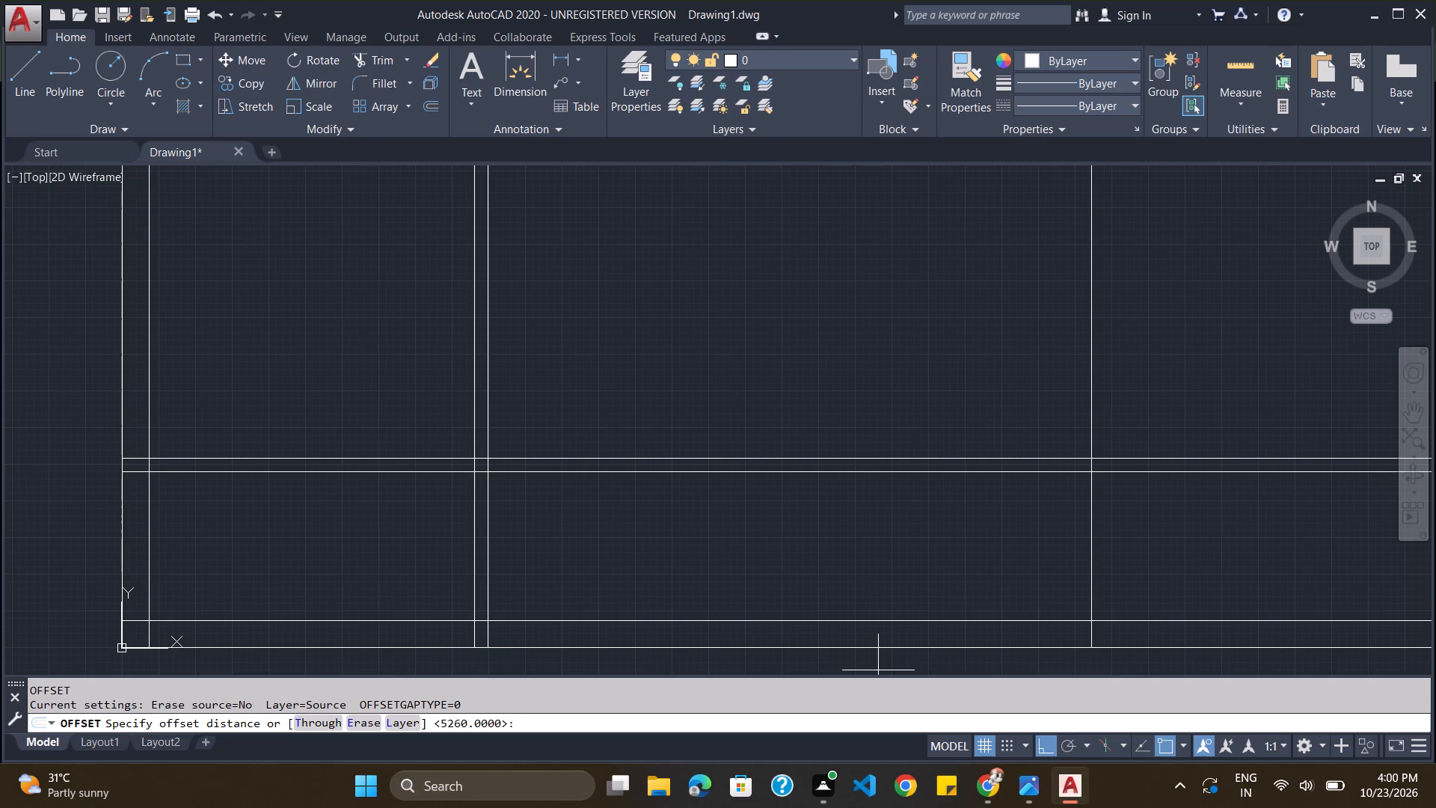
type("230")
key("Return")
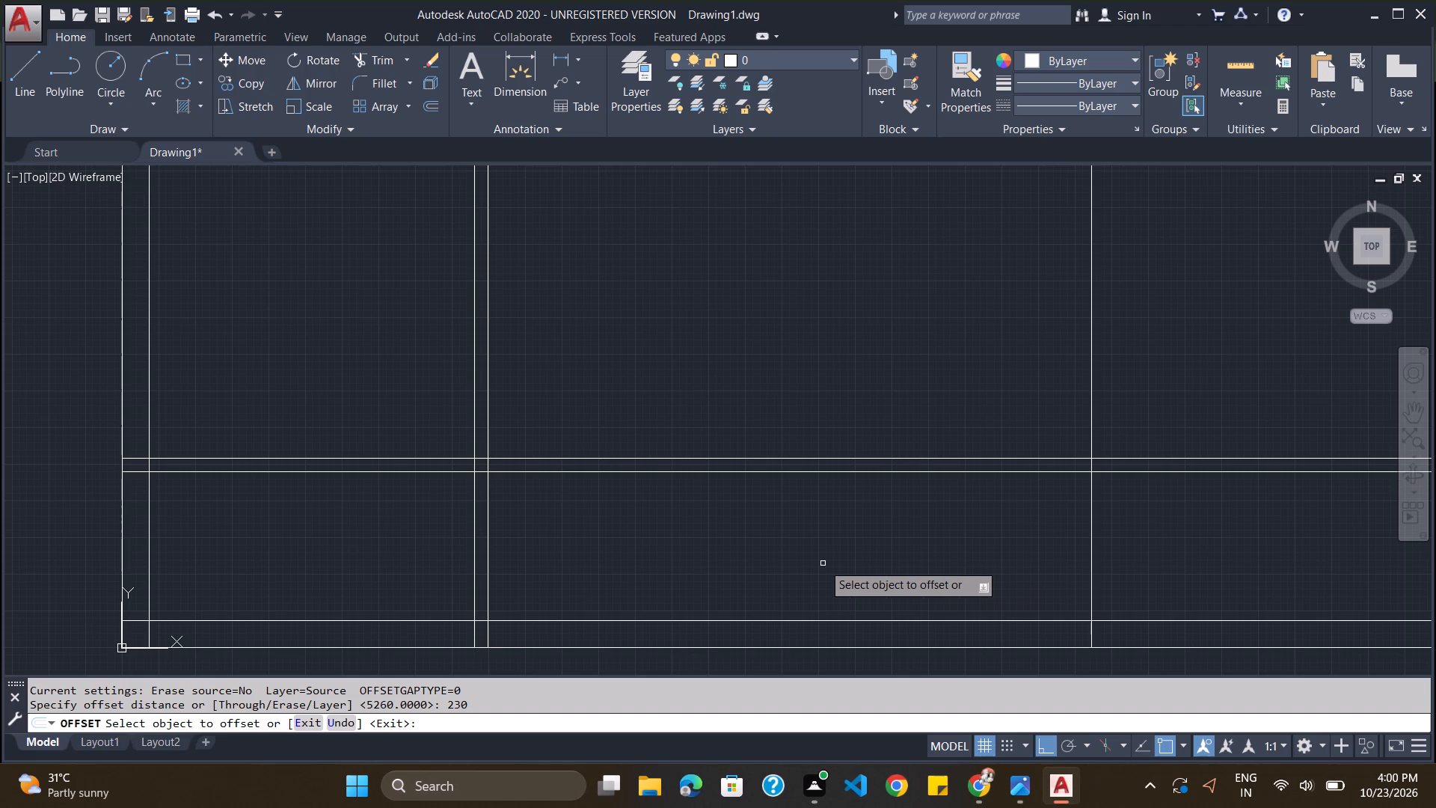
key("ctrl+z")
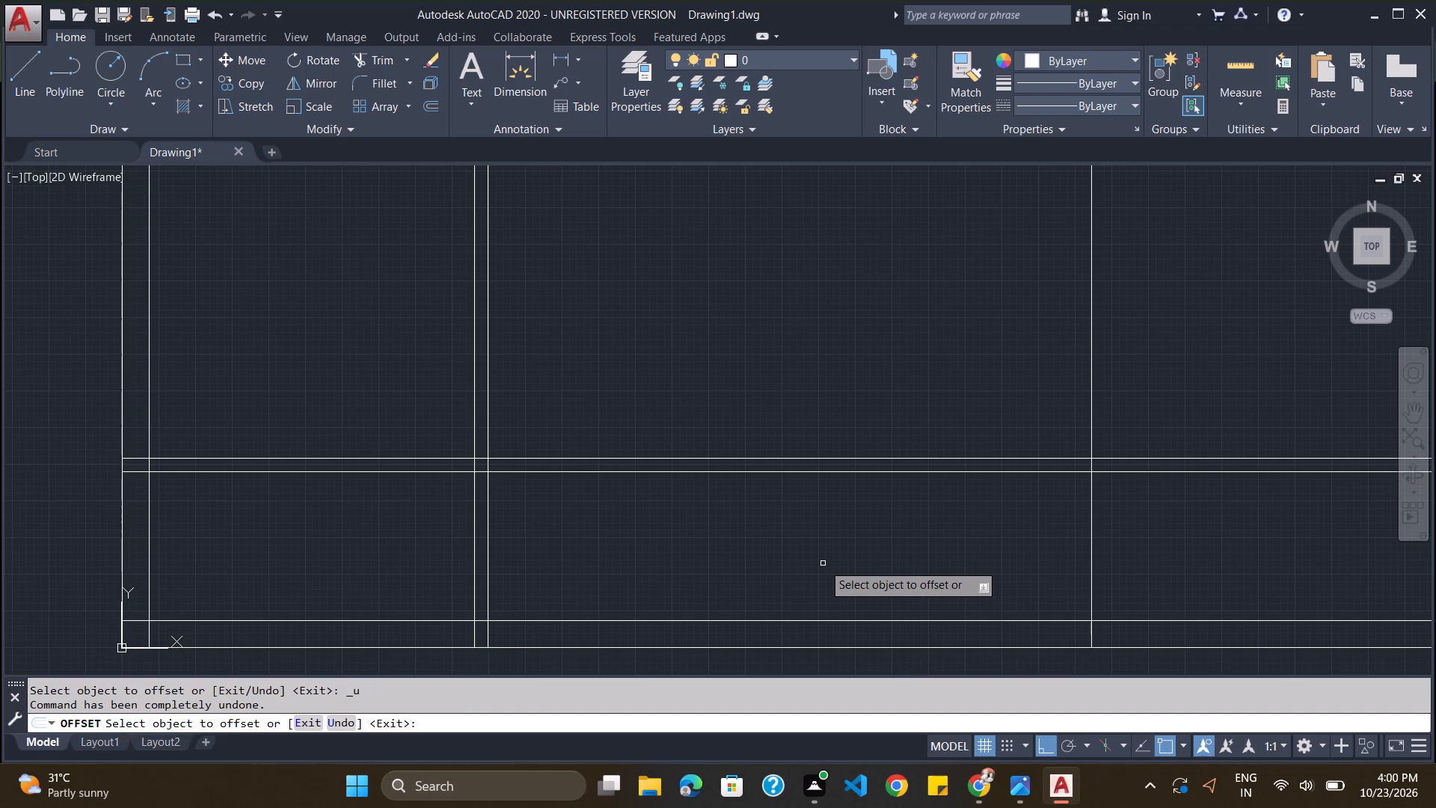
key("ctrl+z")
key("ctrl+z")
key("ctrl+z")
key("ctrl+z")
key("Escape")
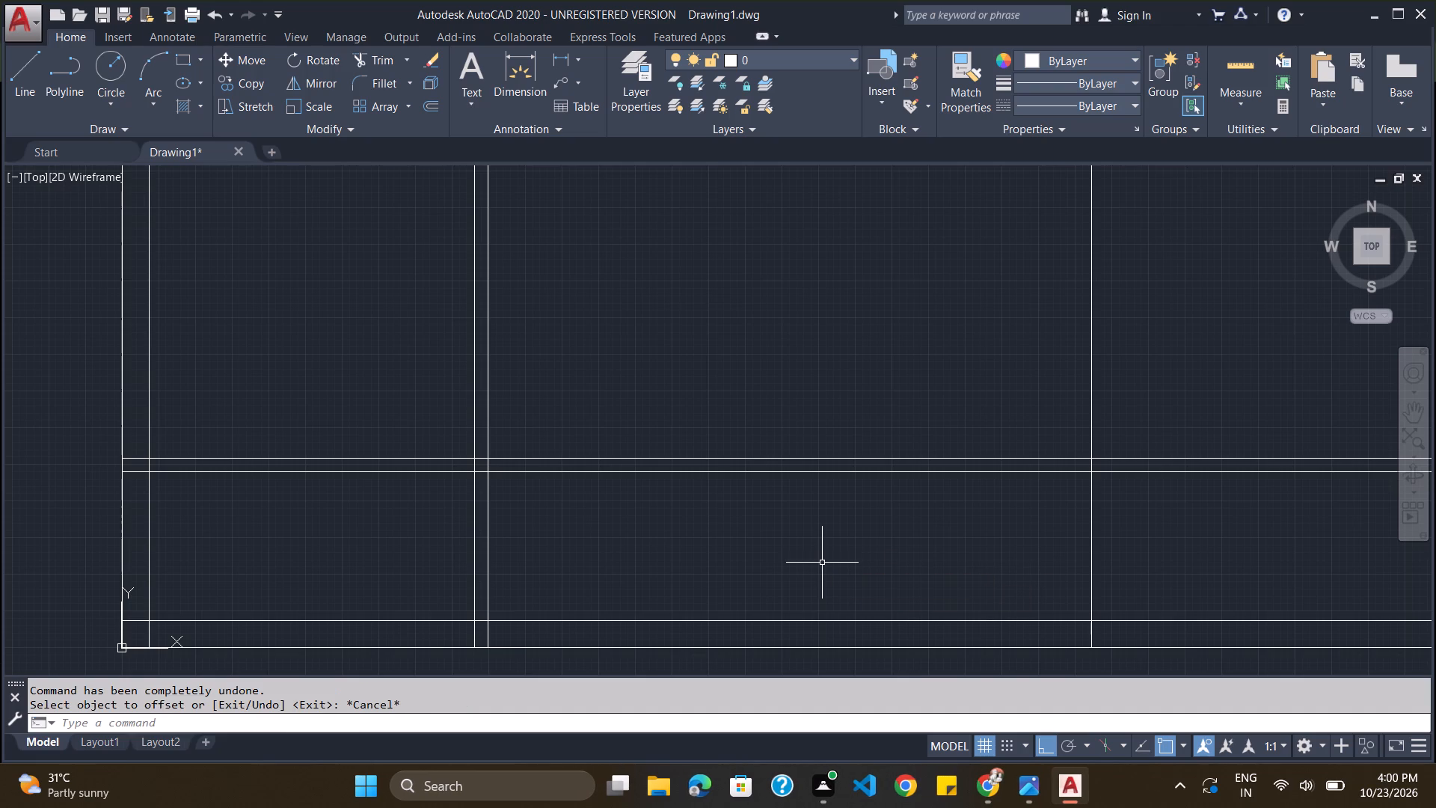
Undo the partition and room-spacing offsets back to the two 230 thick outer walls.
key("ctrl+z")
key("ctrl+z")
key("ctrl+z")
key("ctrl+z")
key("ctrl+z")
key("ctrl+z")
key("ctrl+z")
key("ctrl+z")
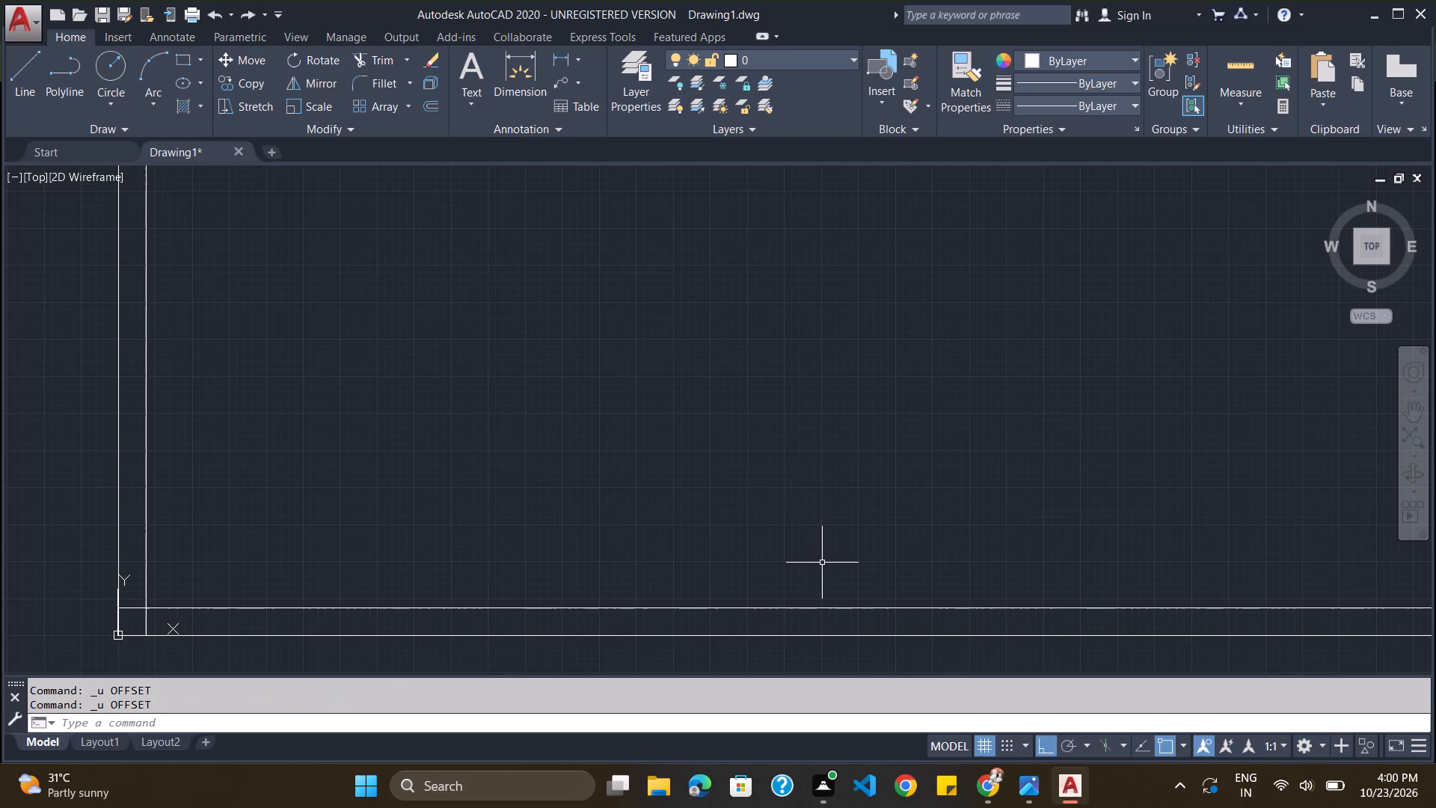
key("Escape")
Offset the outer (leftmost) vertical wall ray by 3000 toward the inside of the plan.
left_click(399, 720)
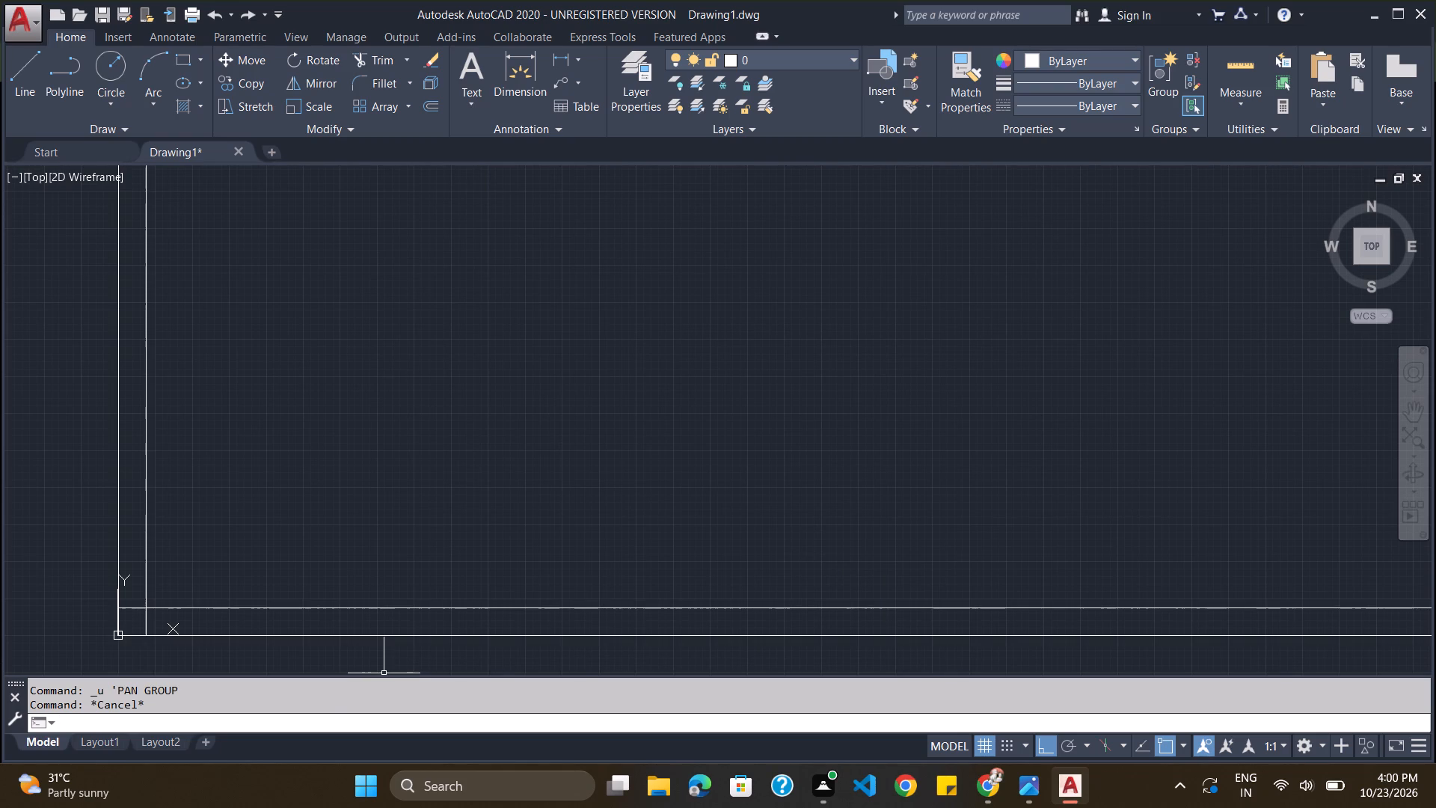
key("o")
key("Return")
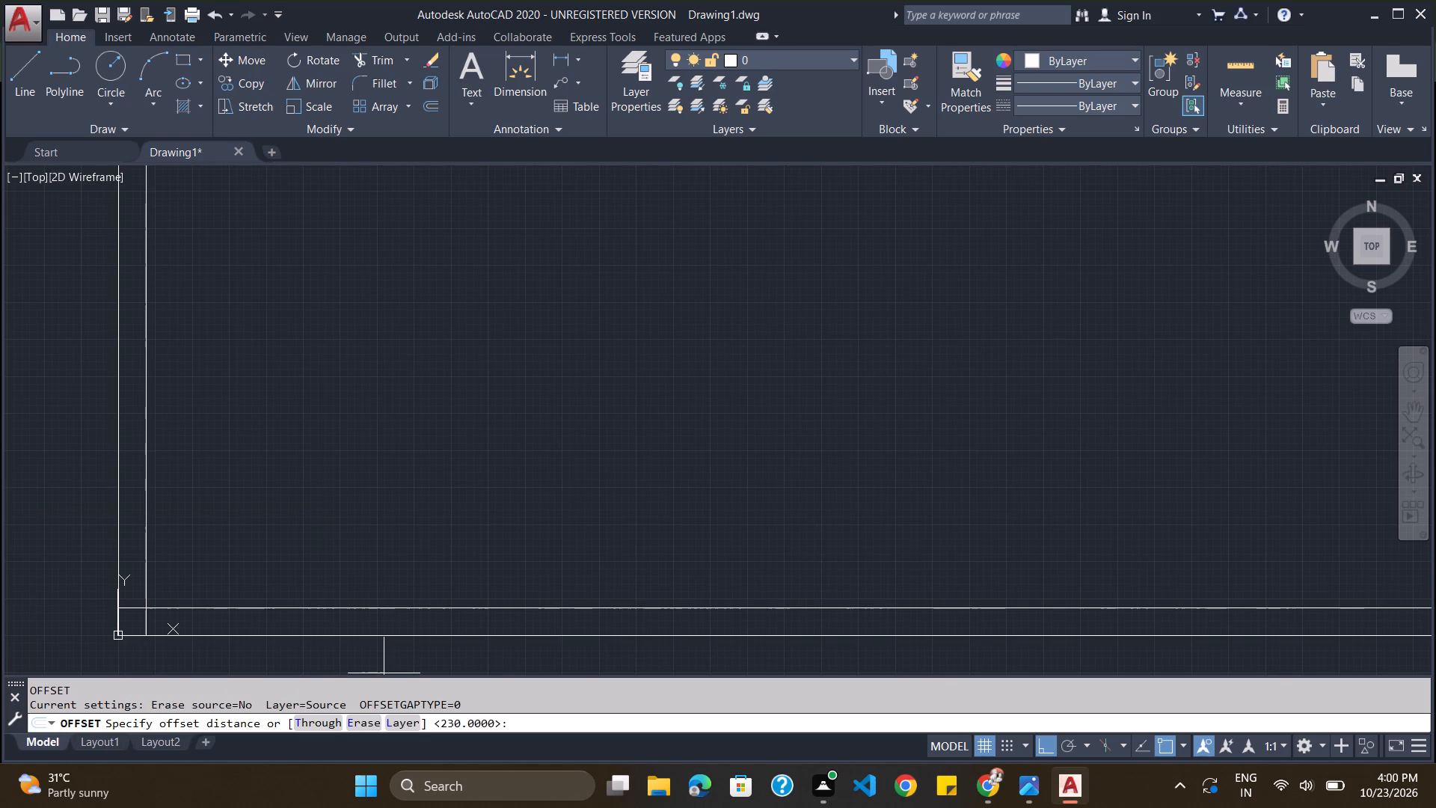
type("3000")
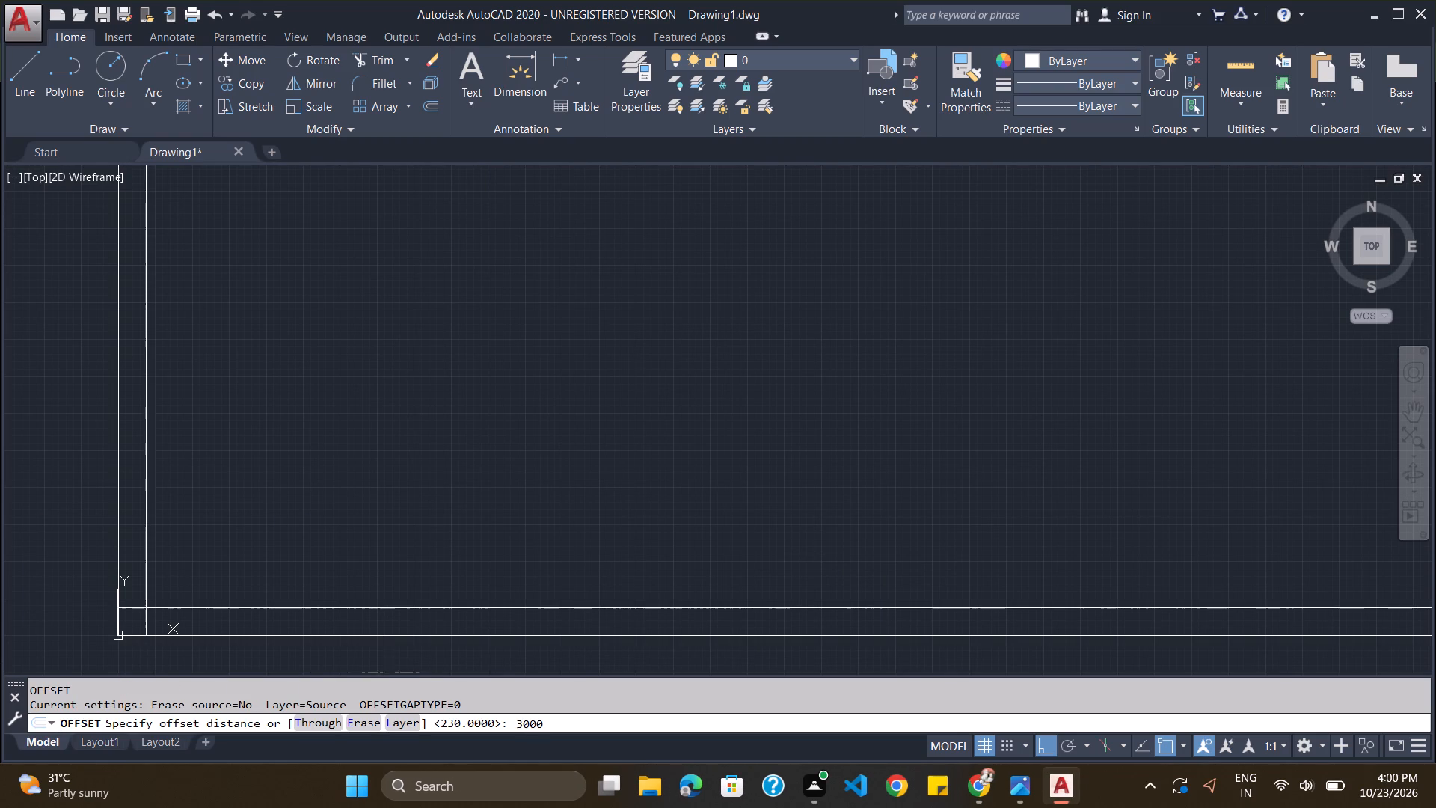
key("Return")
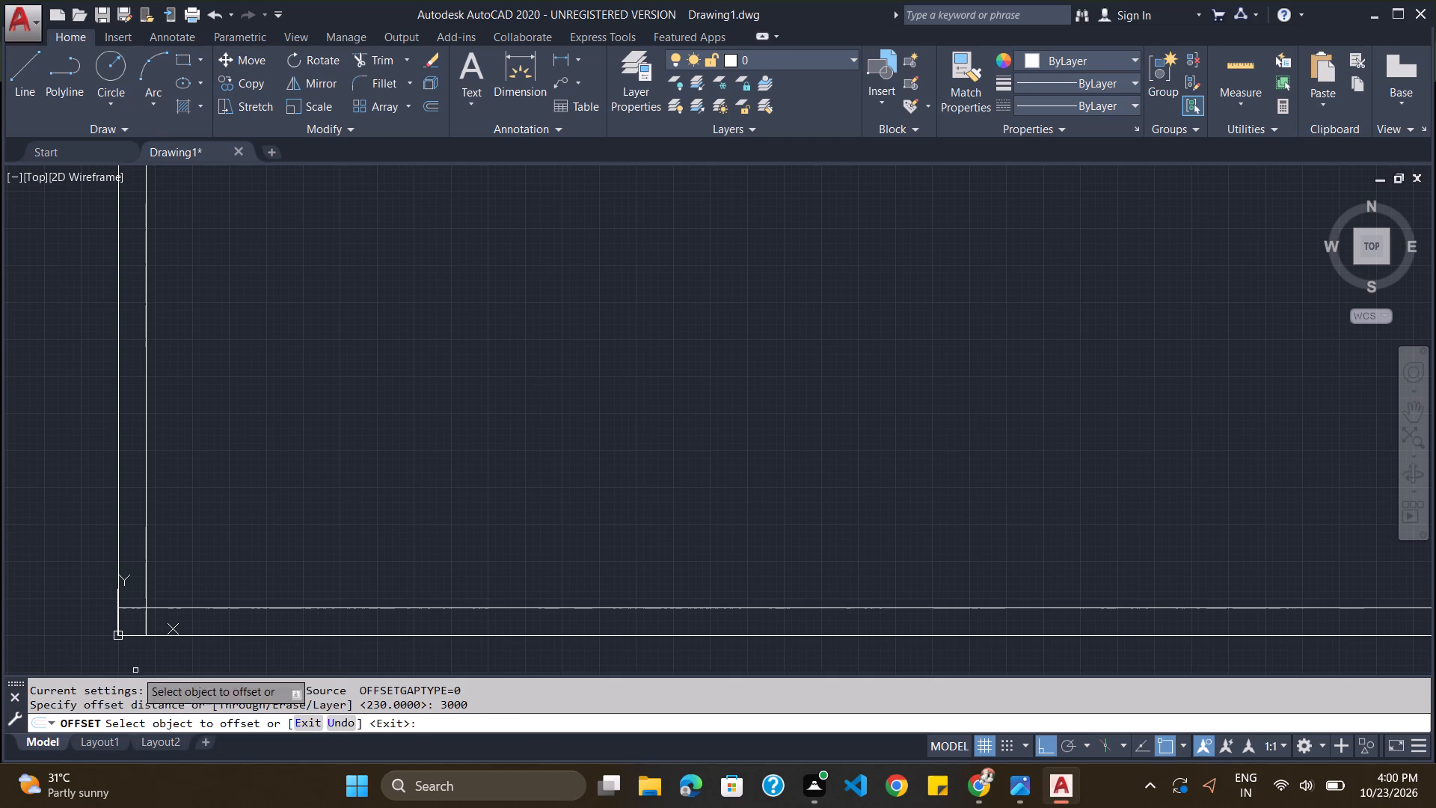
left_click(120, 551)
left_click(465, 536)
key("Escape")
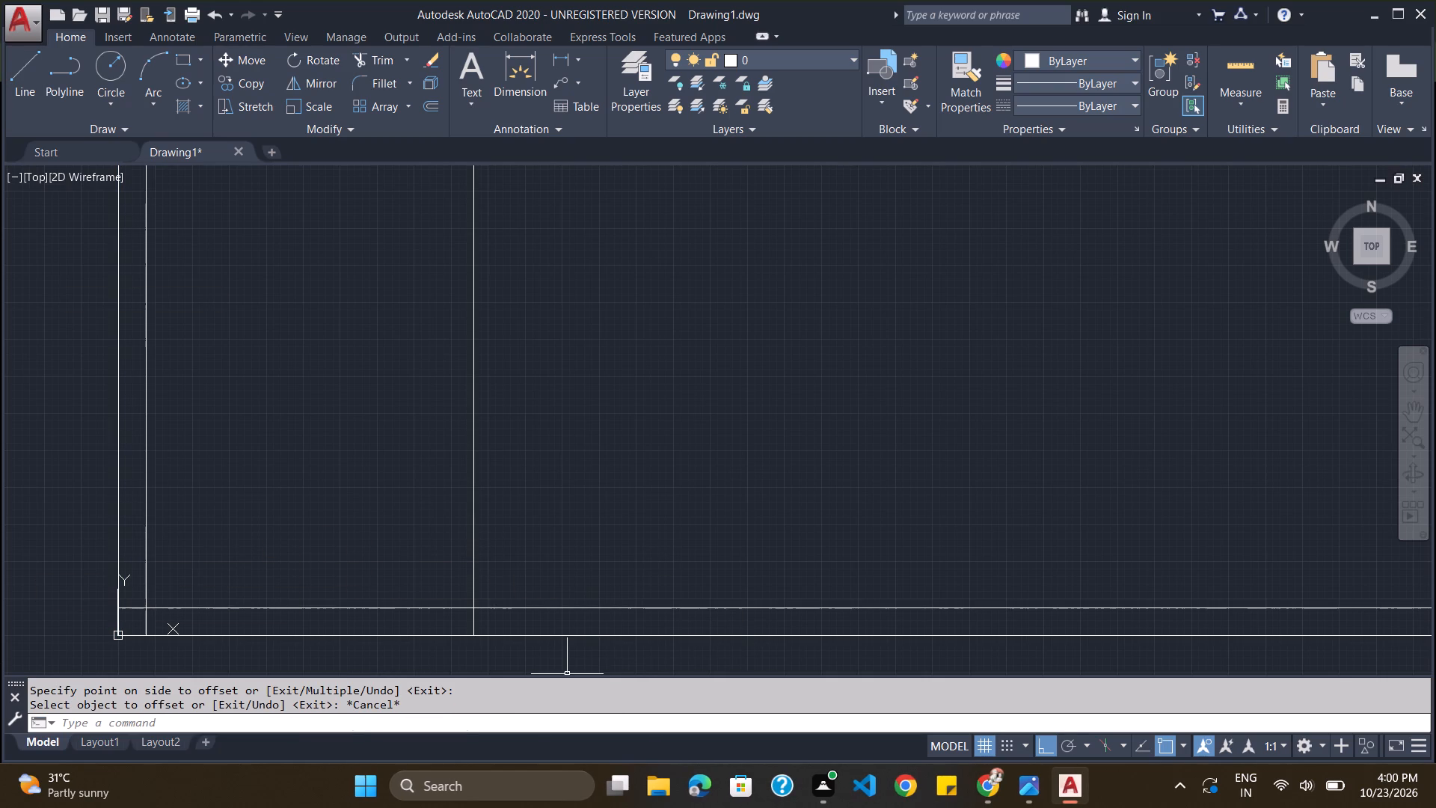
Offset the vertical line at the 3000 spacing by 230 to the right to form a second thick wall.
left_click(559, 726)
key("o")
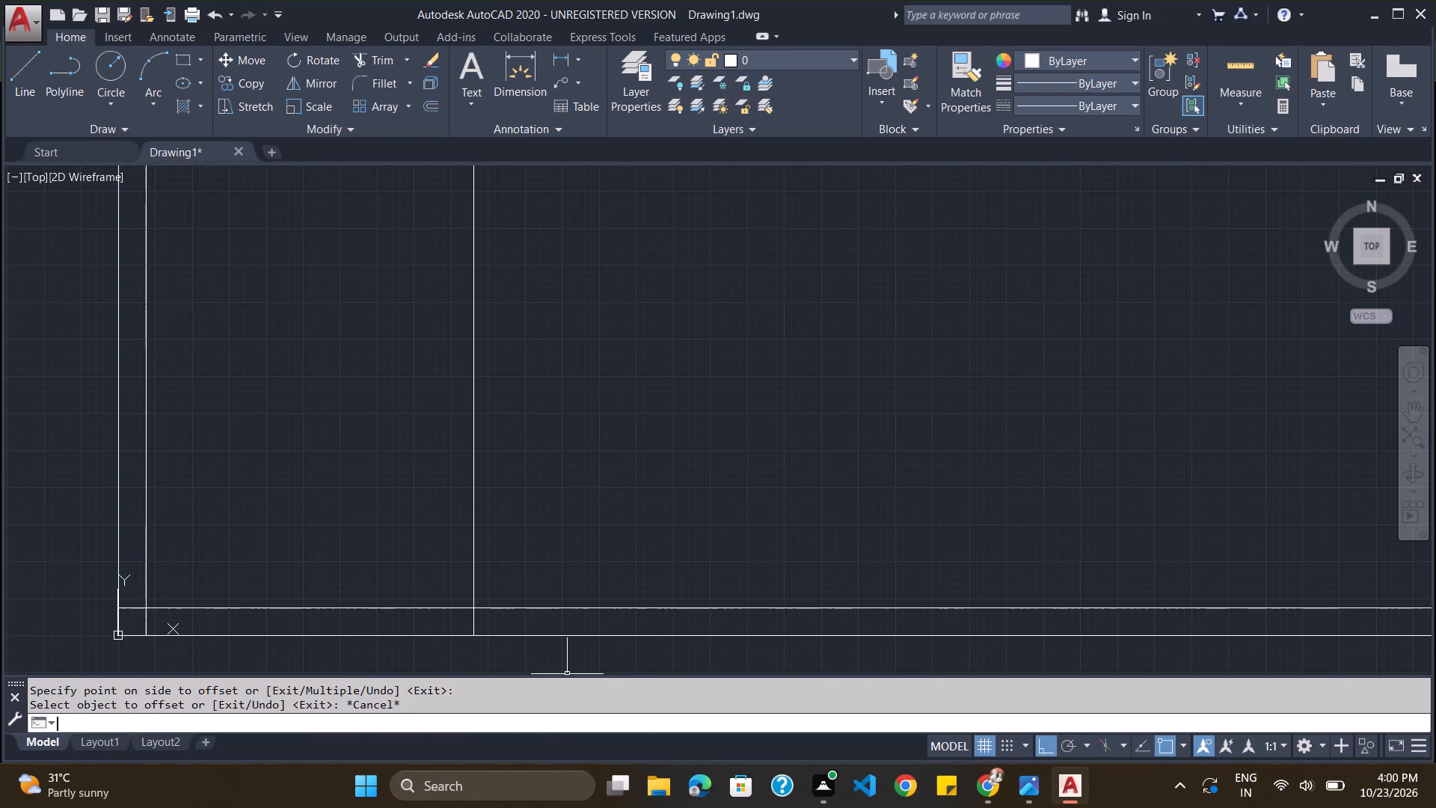
key("Return")
type("230")
key("Return")
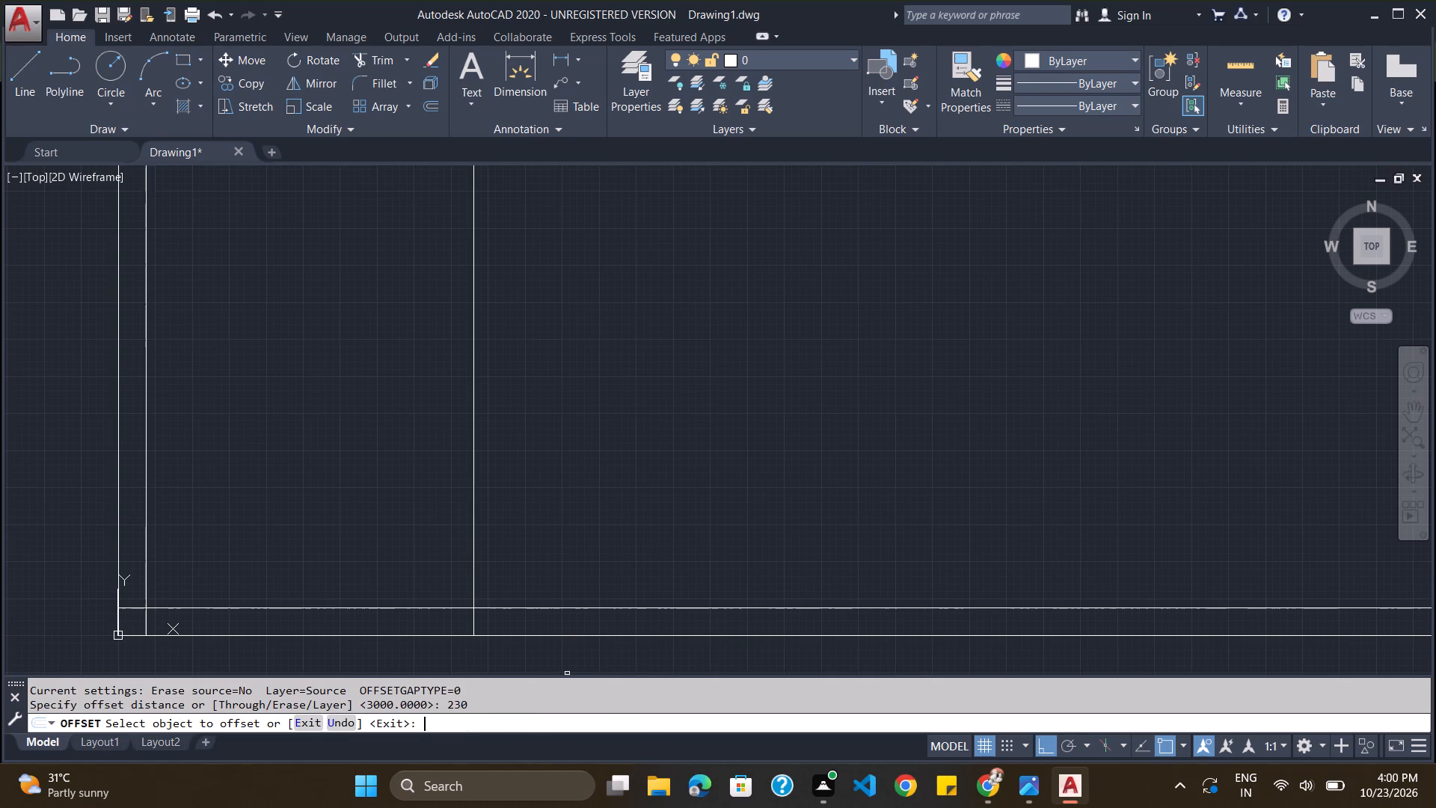
left_click(475, 580)
left_click(562, 577)
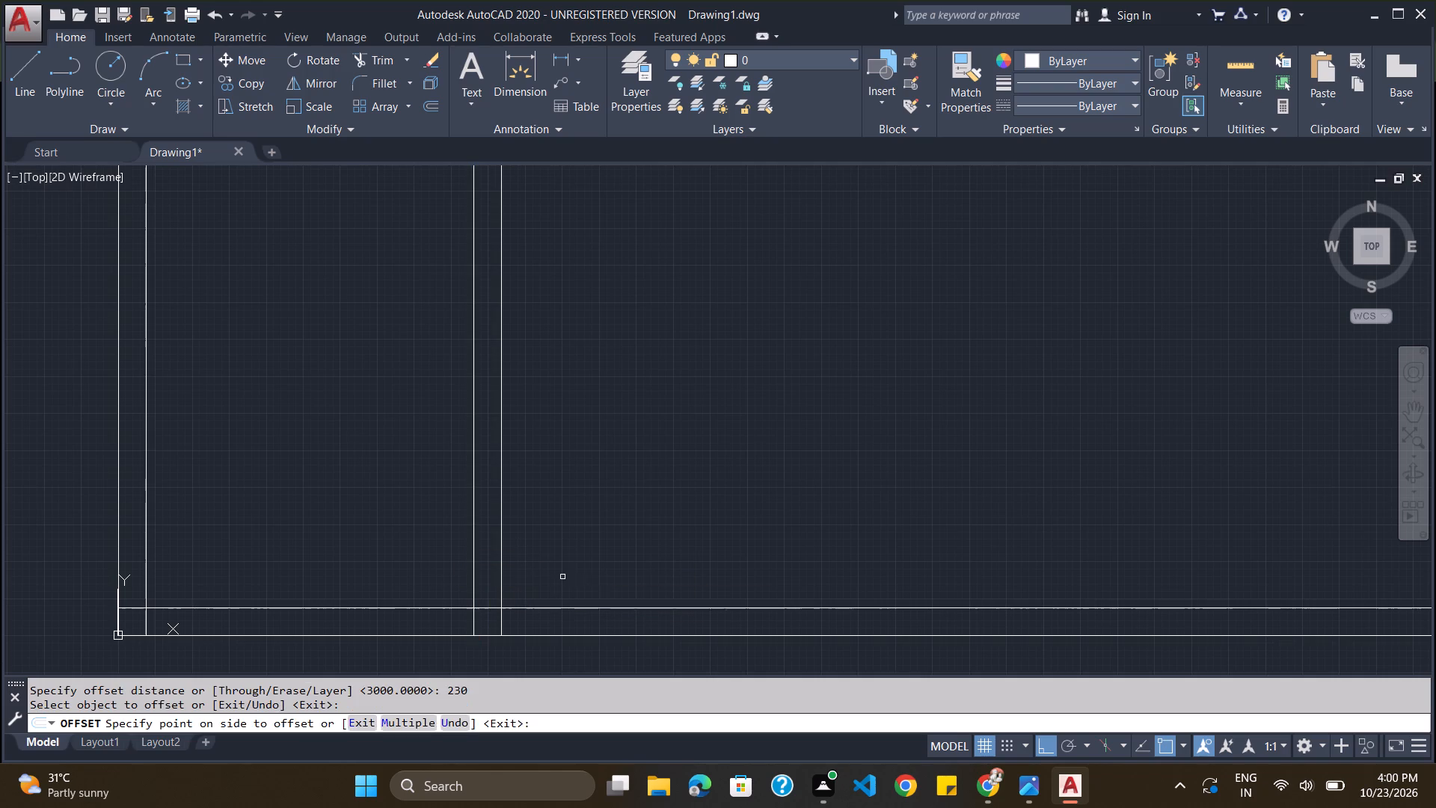
key("Escape")
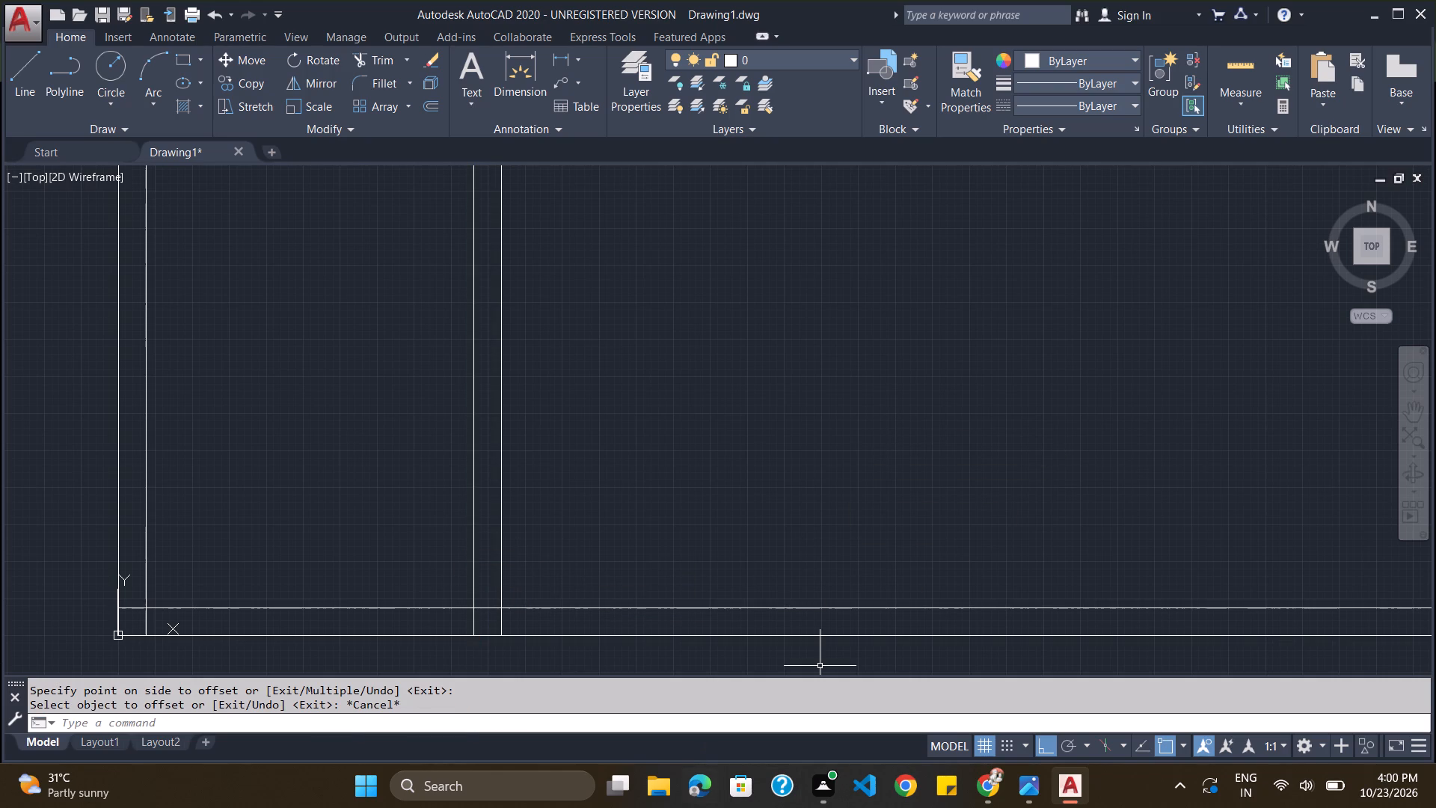
Offset the left line of the second vertical wall by 5260 to the right.
left_click(696, 727)
key("o")
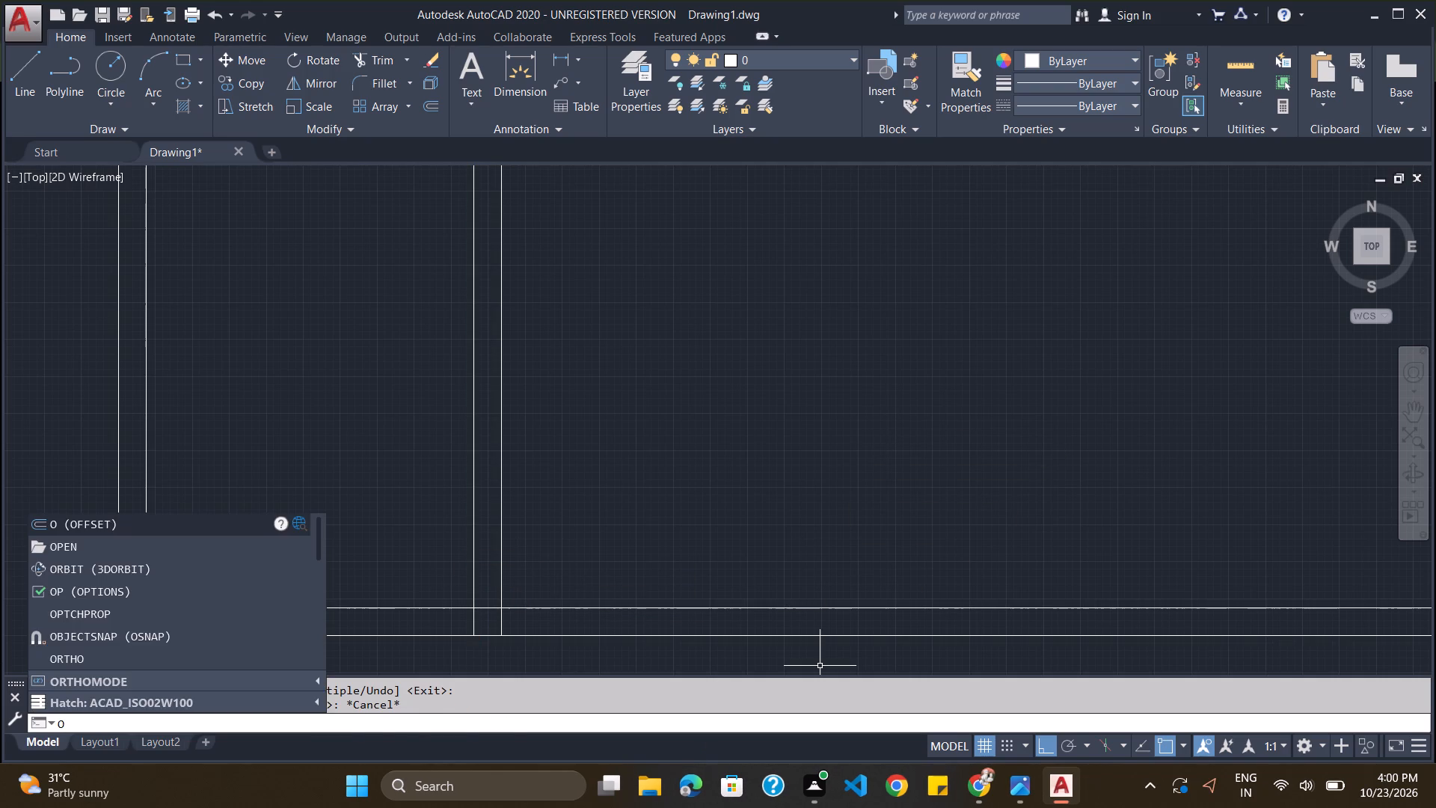
key("Return")
type("5260")
key("Return")
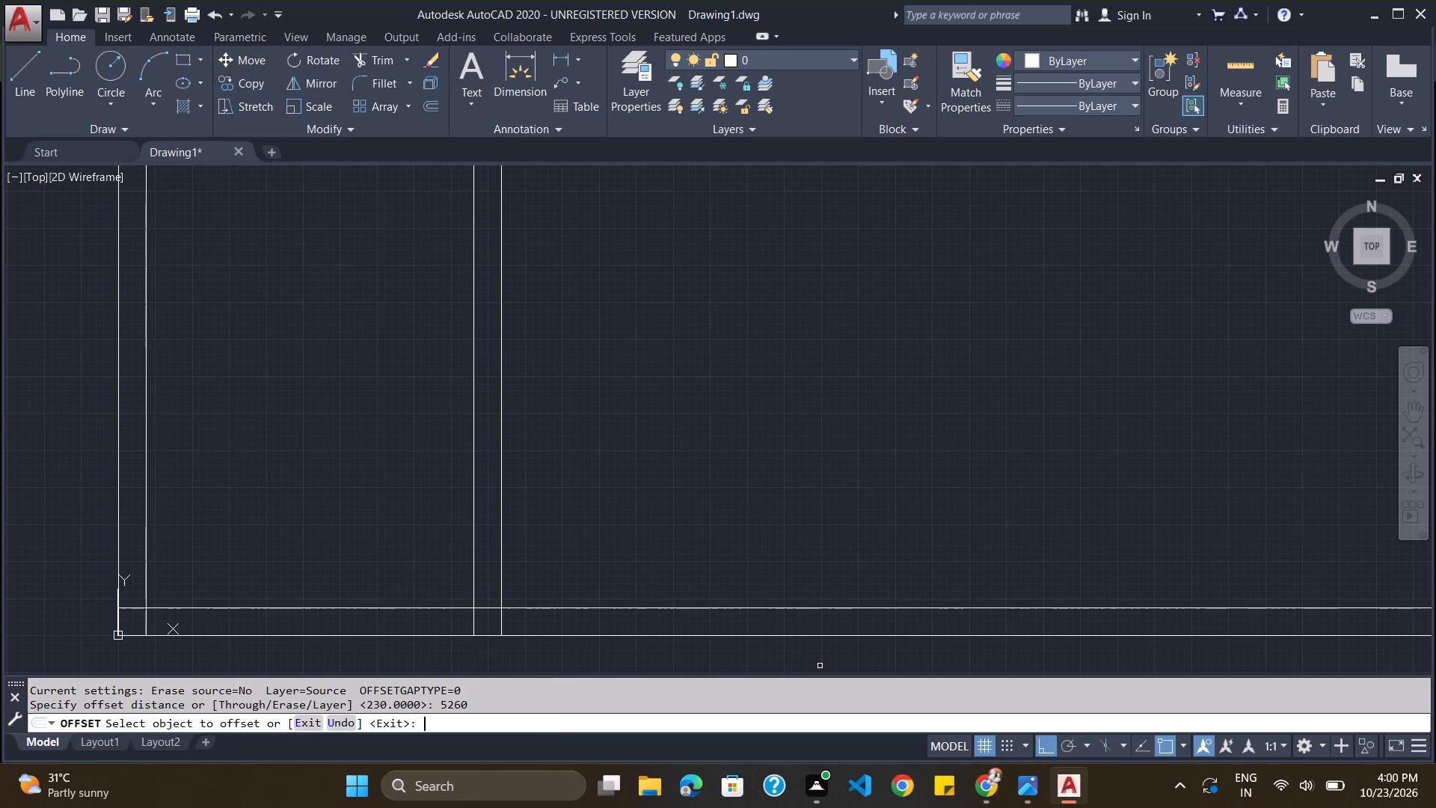
left_click(473, 474)
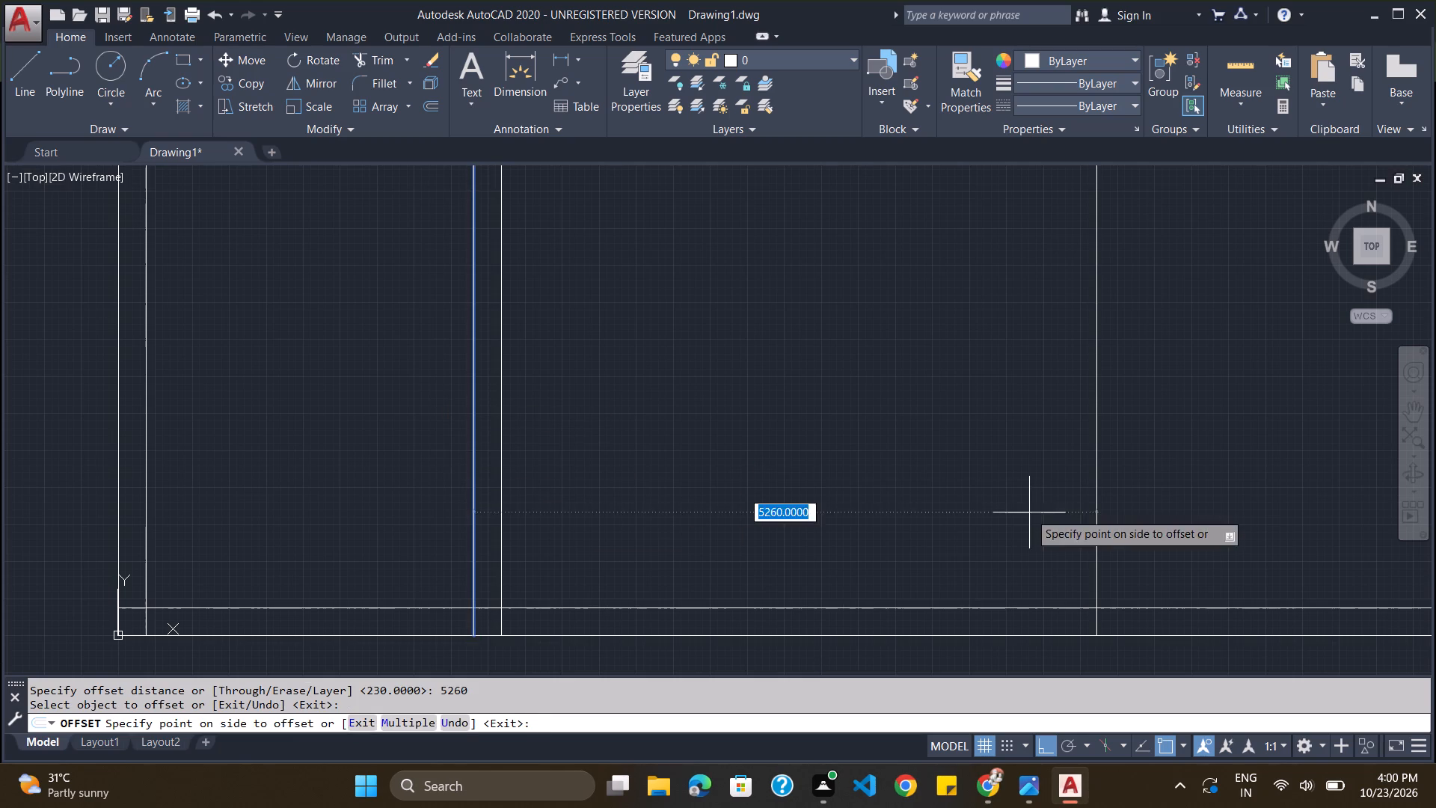
left_click(1029, 512)
key("Escape")
Offset the vertical line at the 5260 spacing by 230 to the right to form the third vertical wall.
left_click(922, 720)
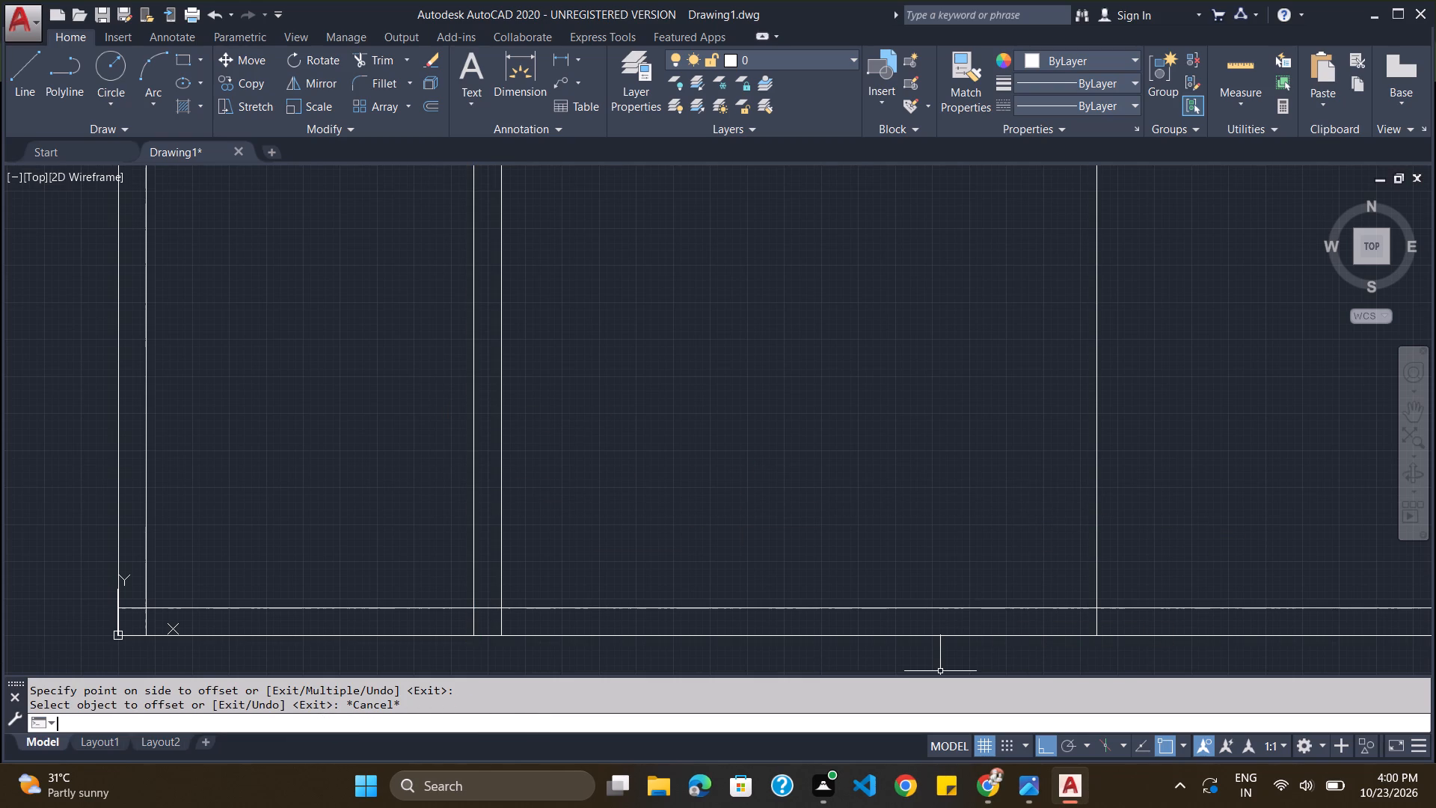
key("o")
key("Return")
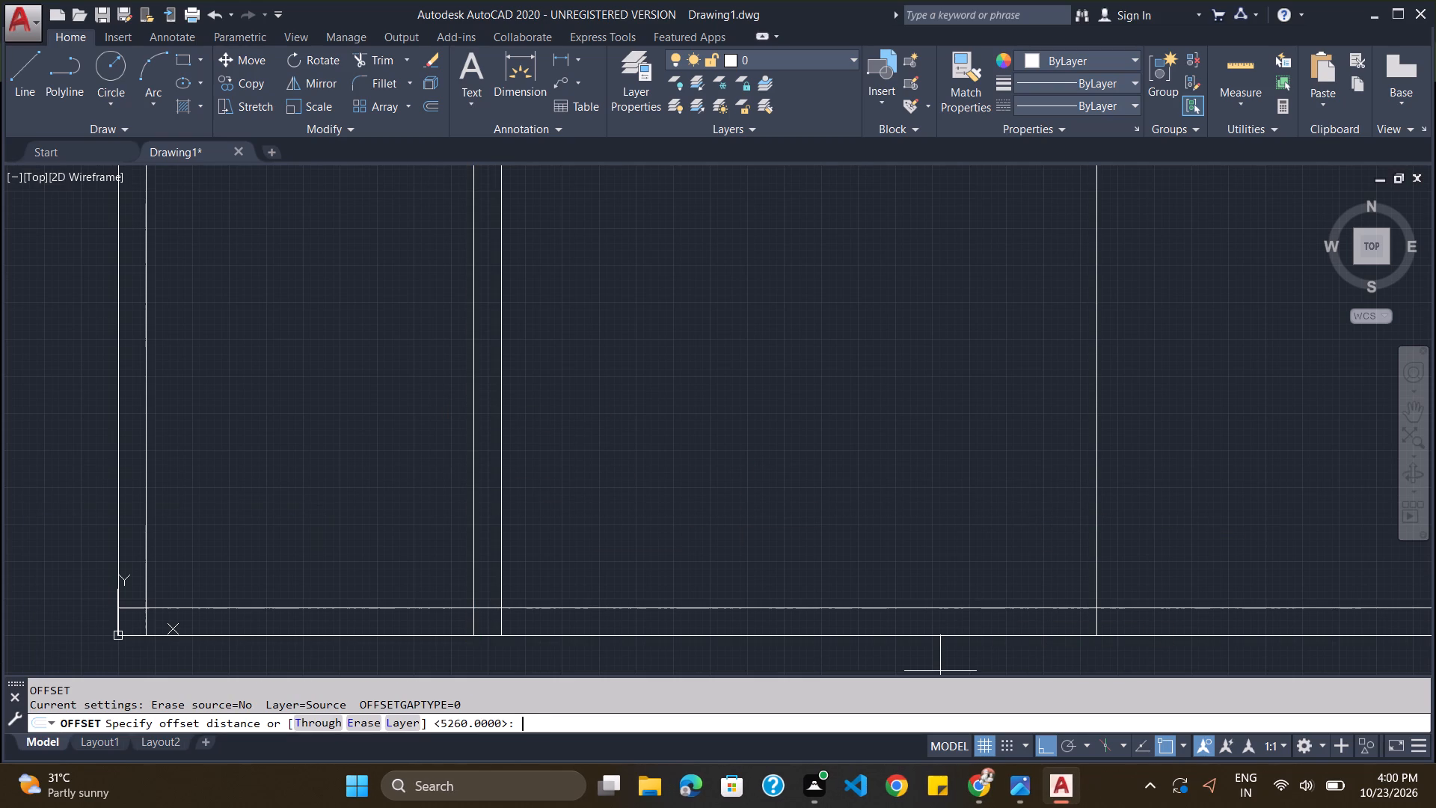
type("230")
key("Return")
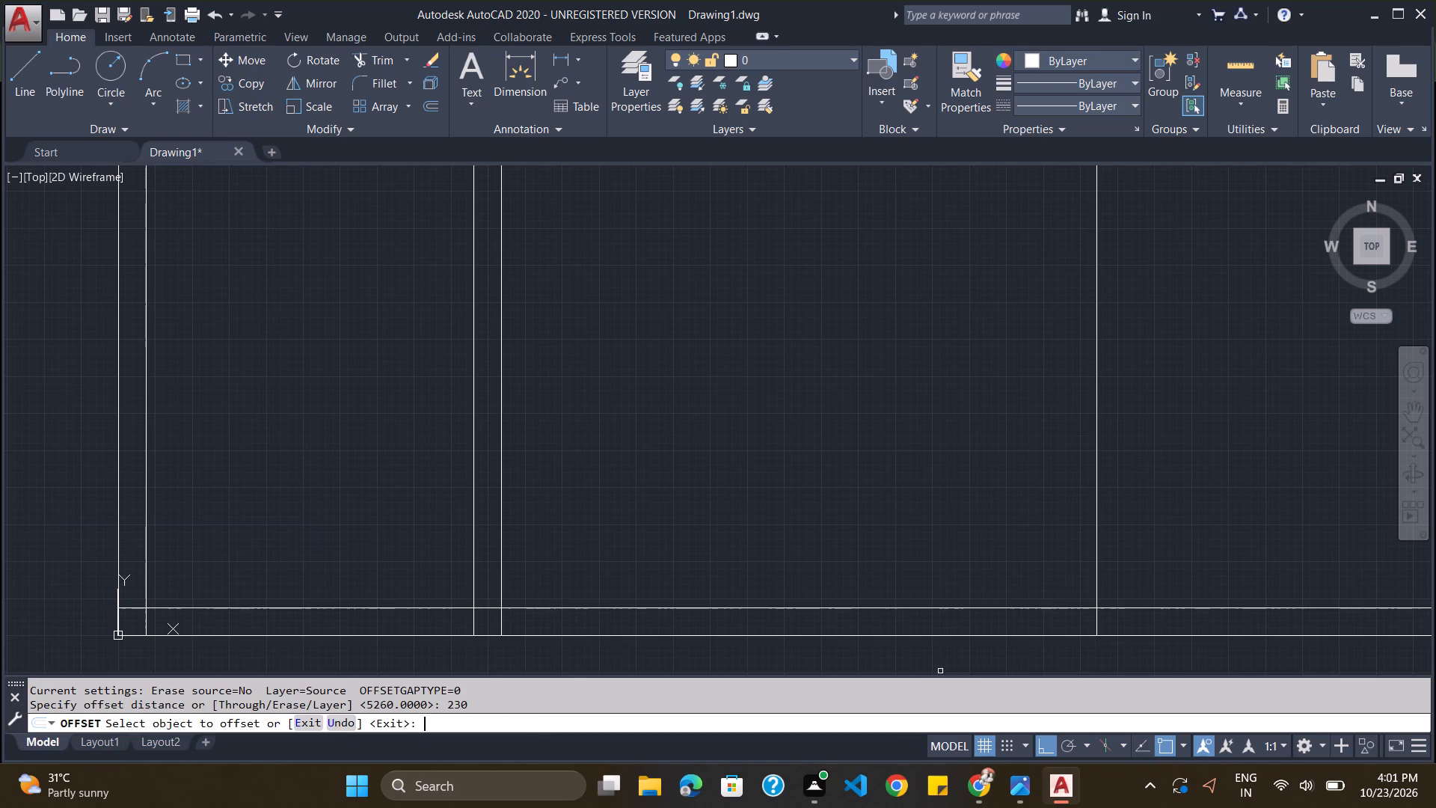
left_click(1095, 572)
left_click(1151, 561)
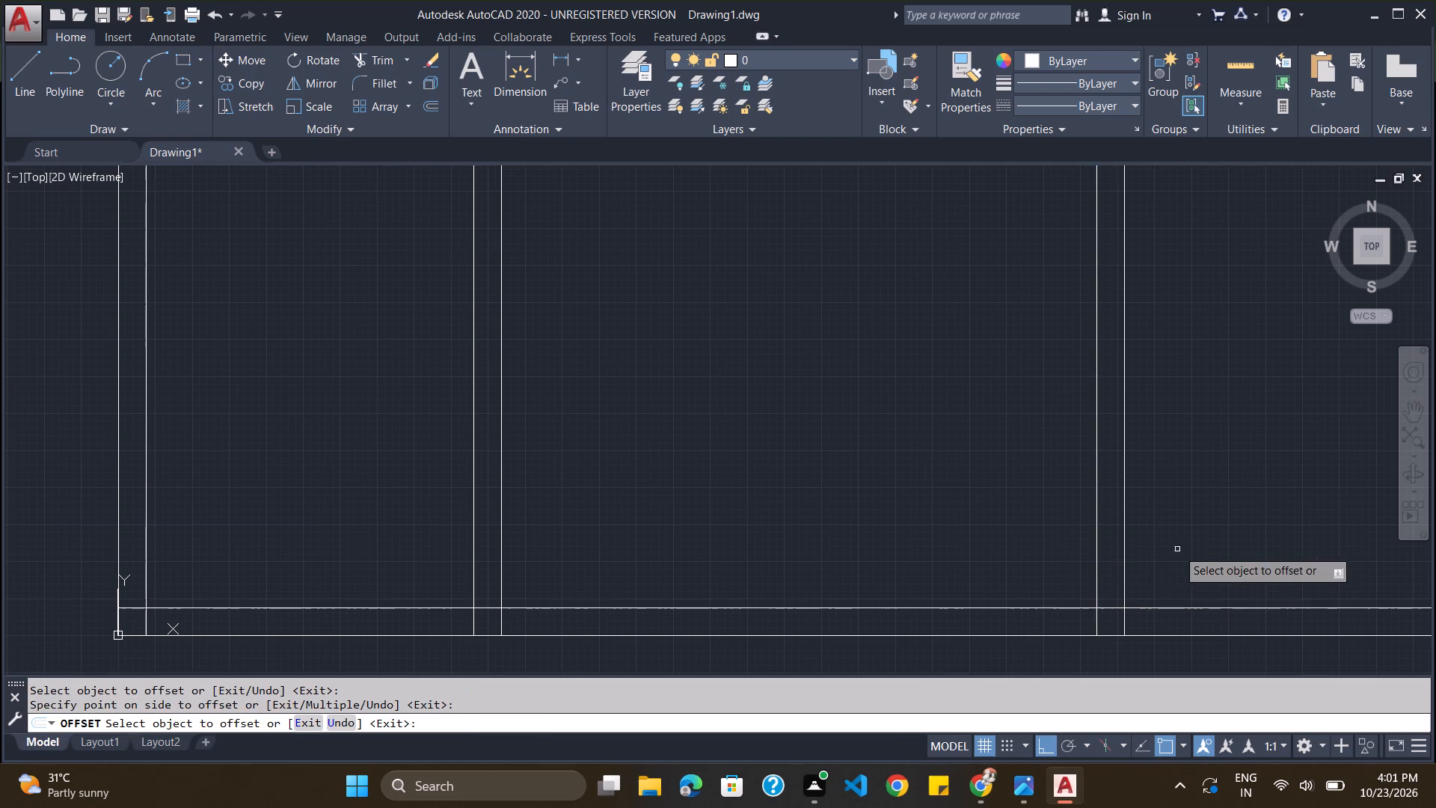
Offset the lowest horizontal wall line upward by 1500 into the plan.
scroll(1199, 543, "down", 3)
left_click(1416, 411)
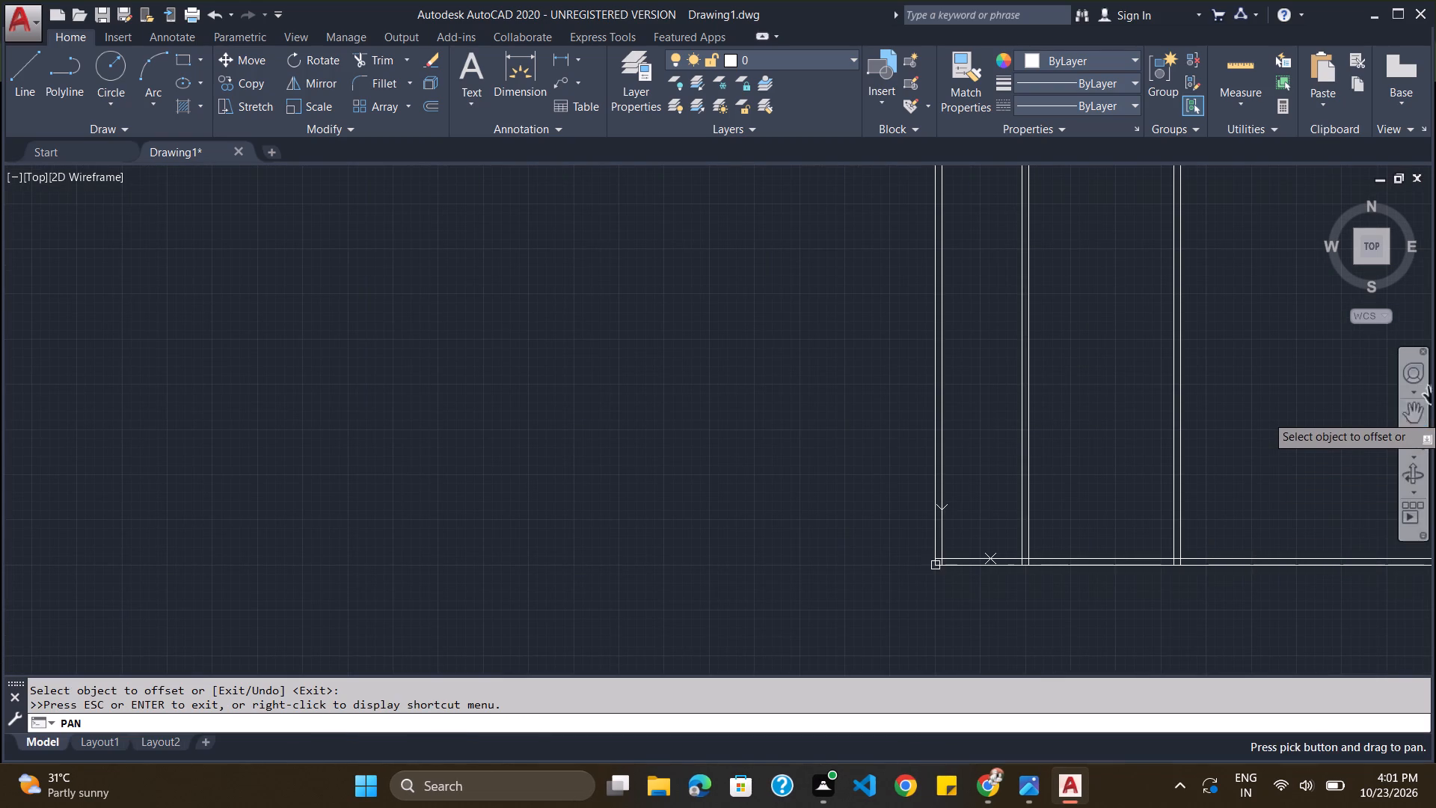
left_click_drag(1292, 430, 1035, 450)
left_click_drag(1261, 468, 711, 504)
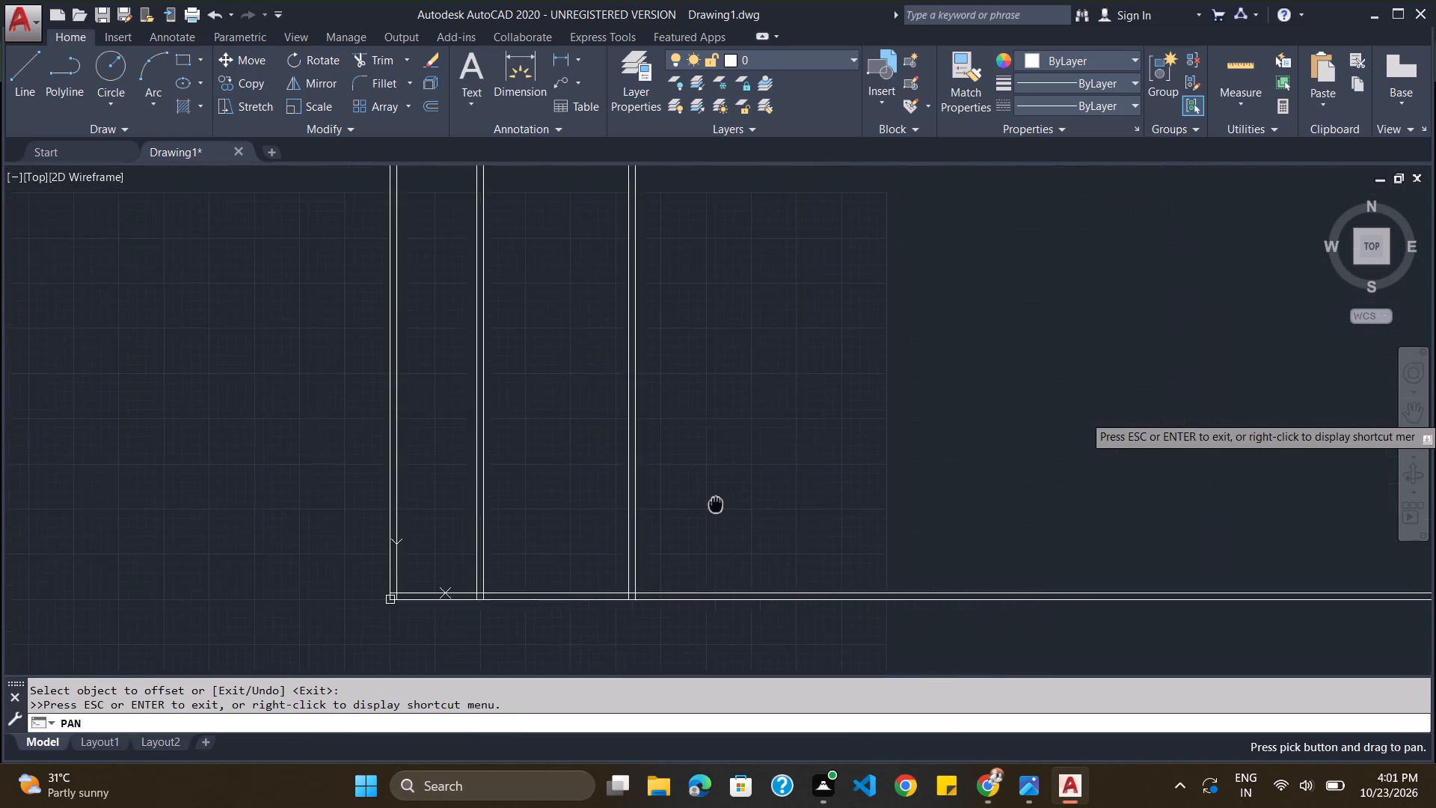
left_click_drag(711, 504, 592, 536)
key("Escape")
left_click(595, 717)
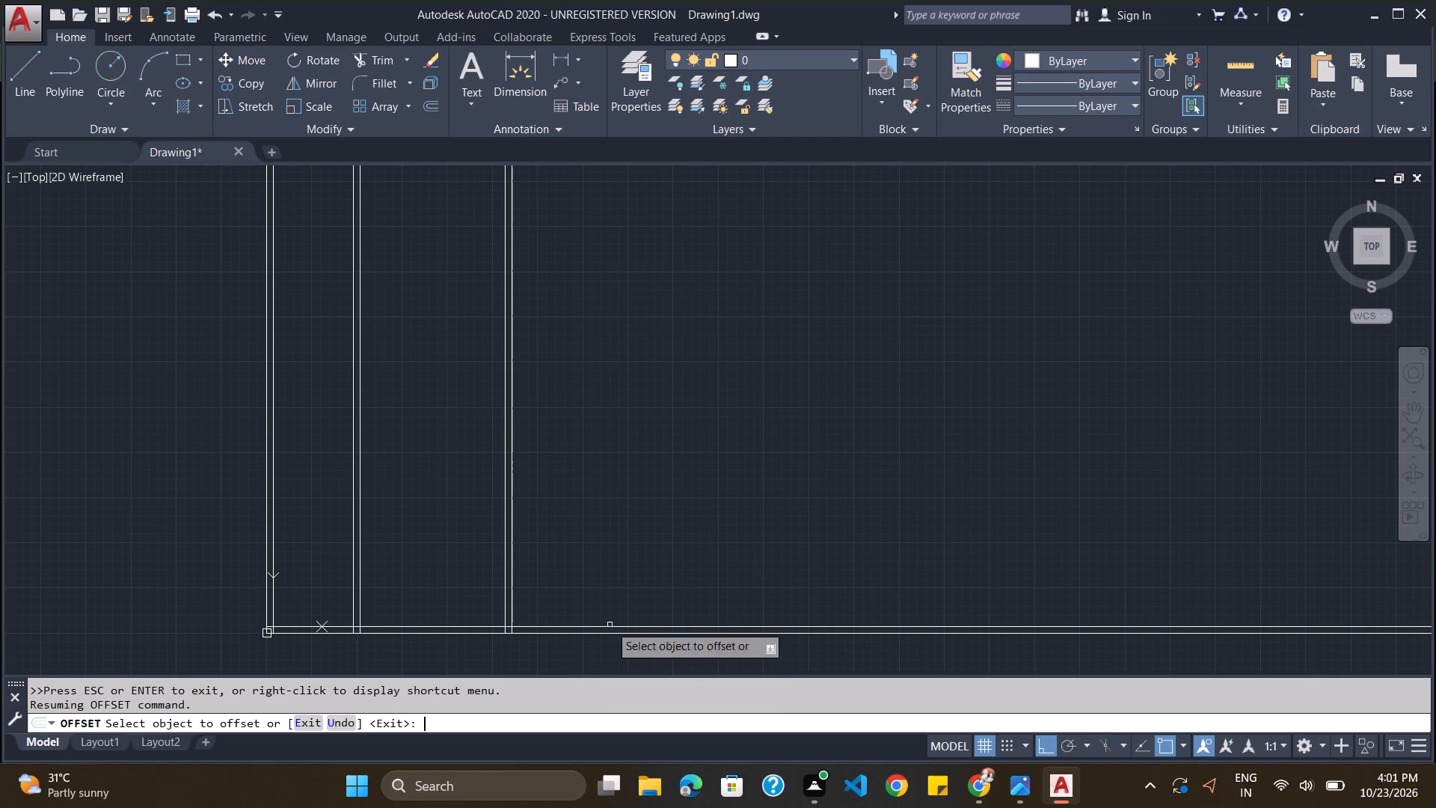
scroll(615, 581, "down", 3)
scroll(657, 642, "up", 1)
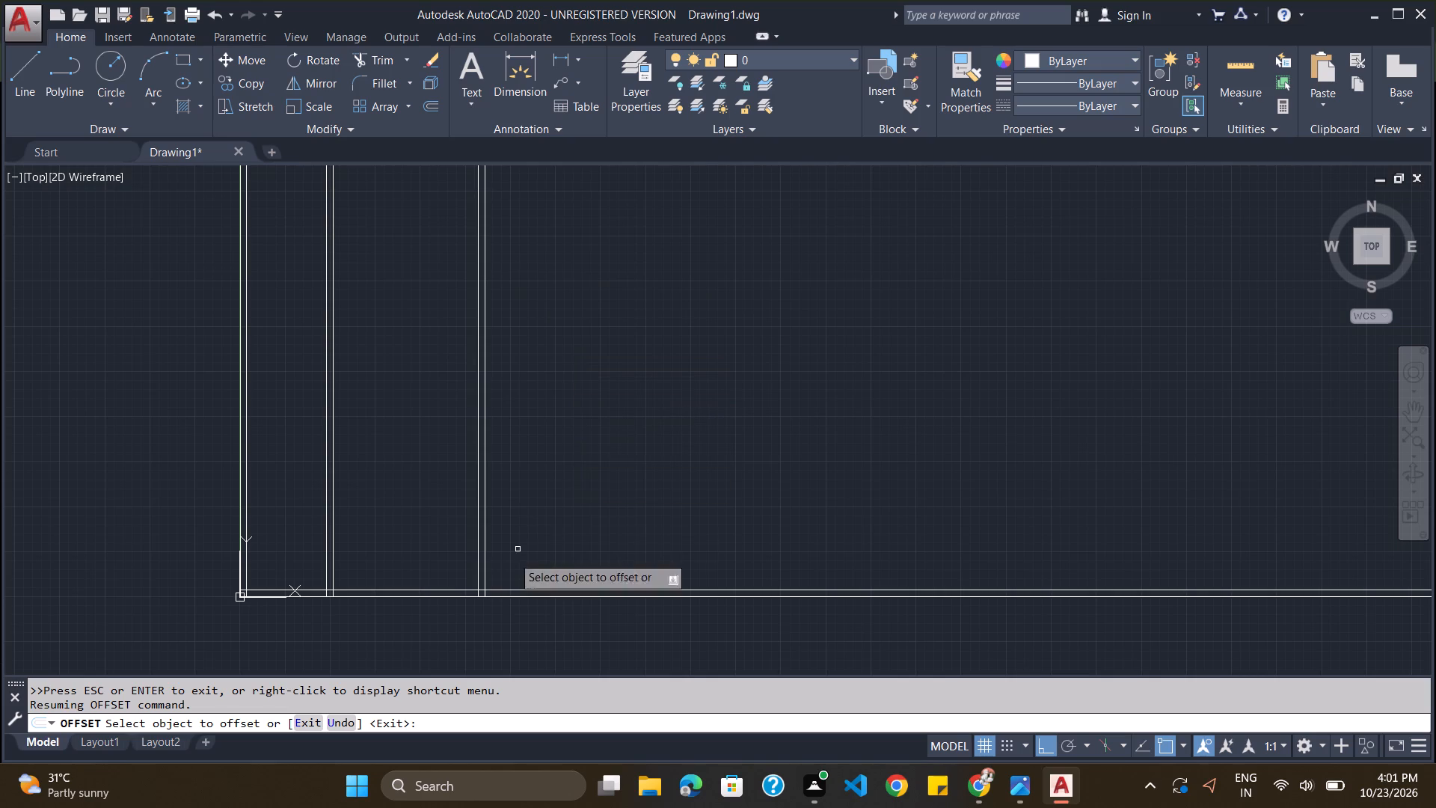
key("Escape")
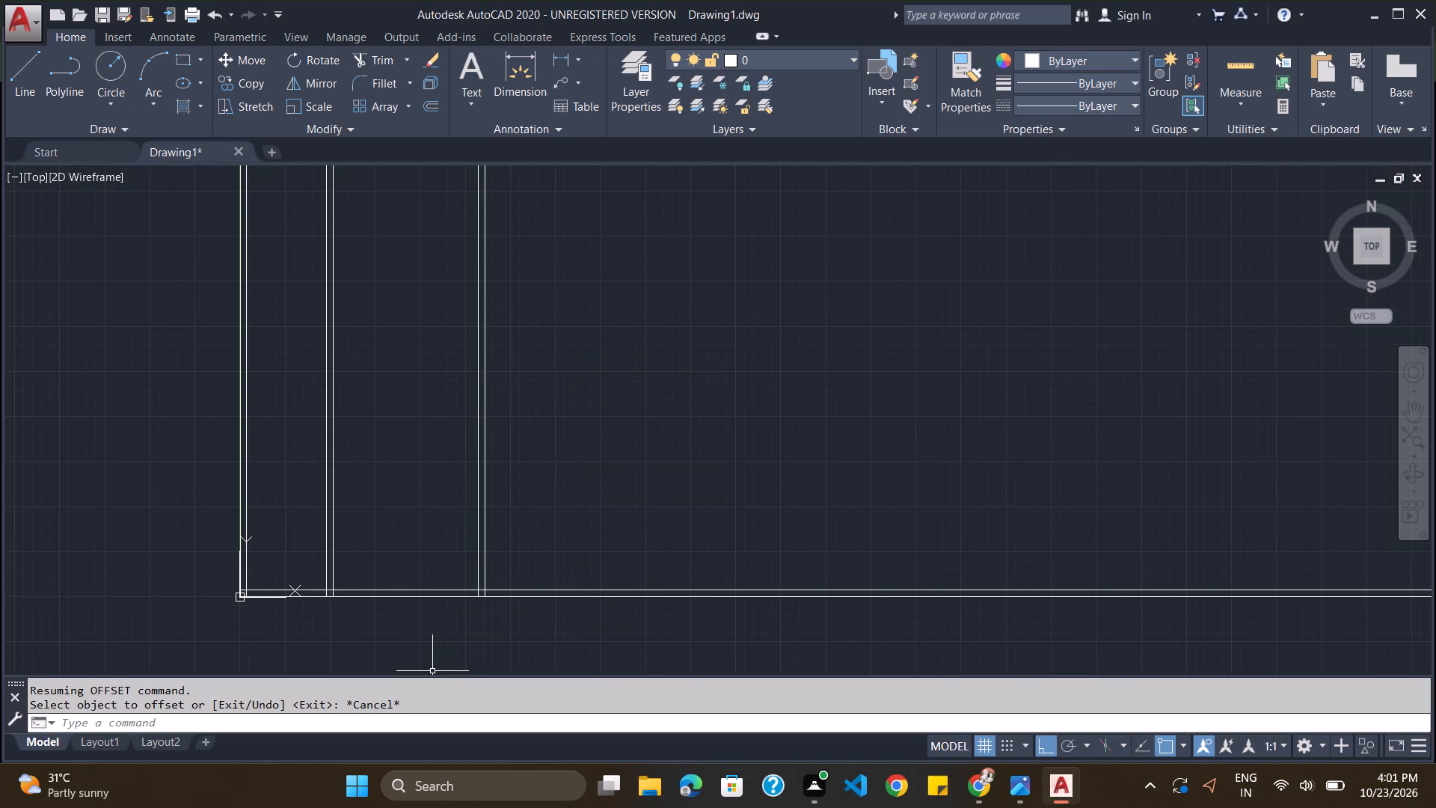
left_click(424, 720)
key("Escape")
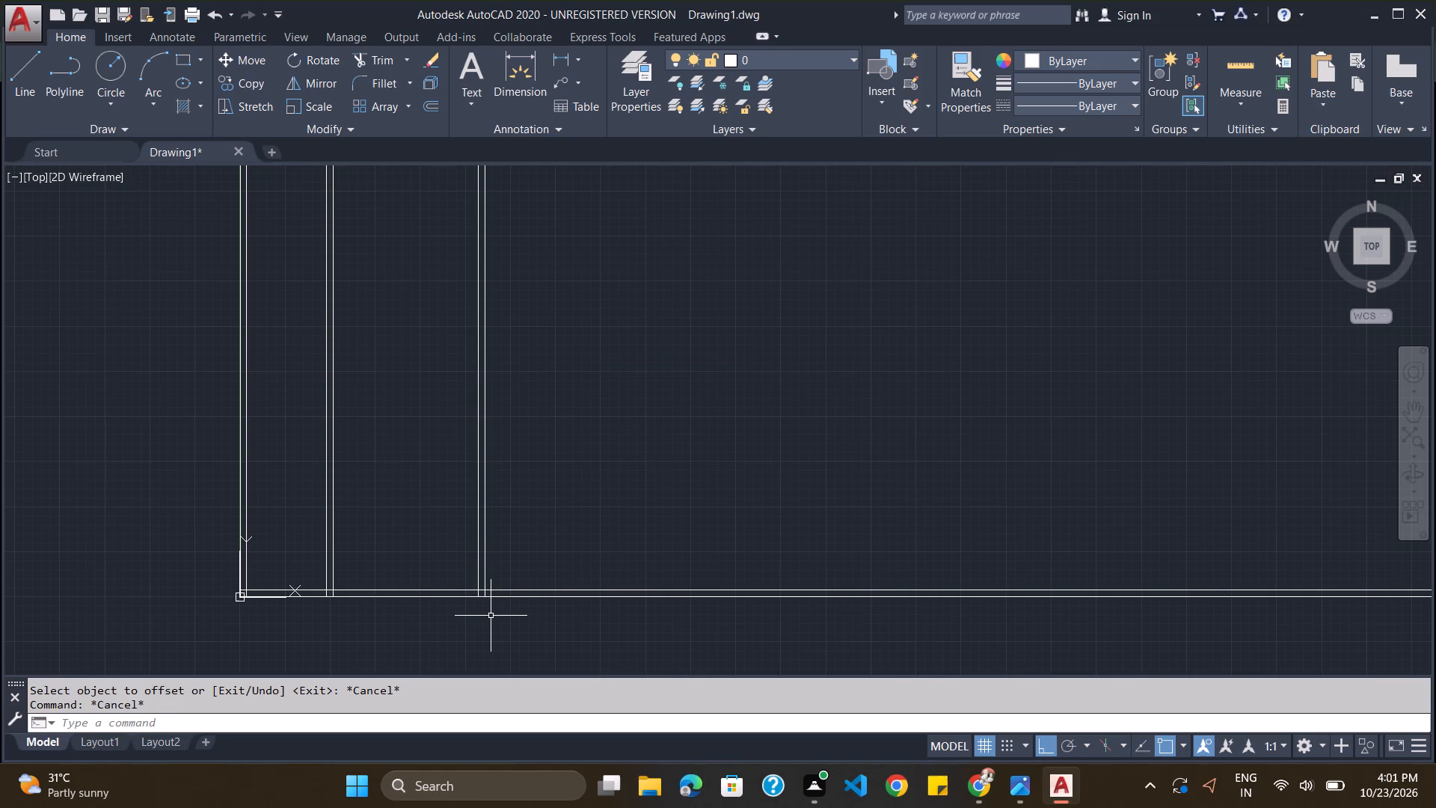
left_click(501, 720)
key("o")
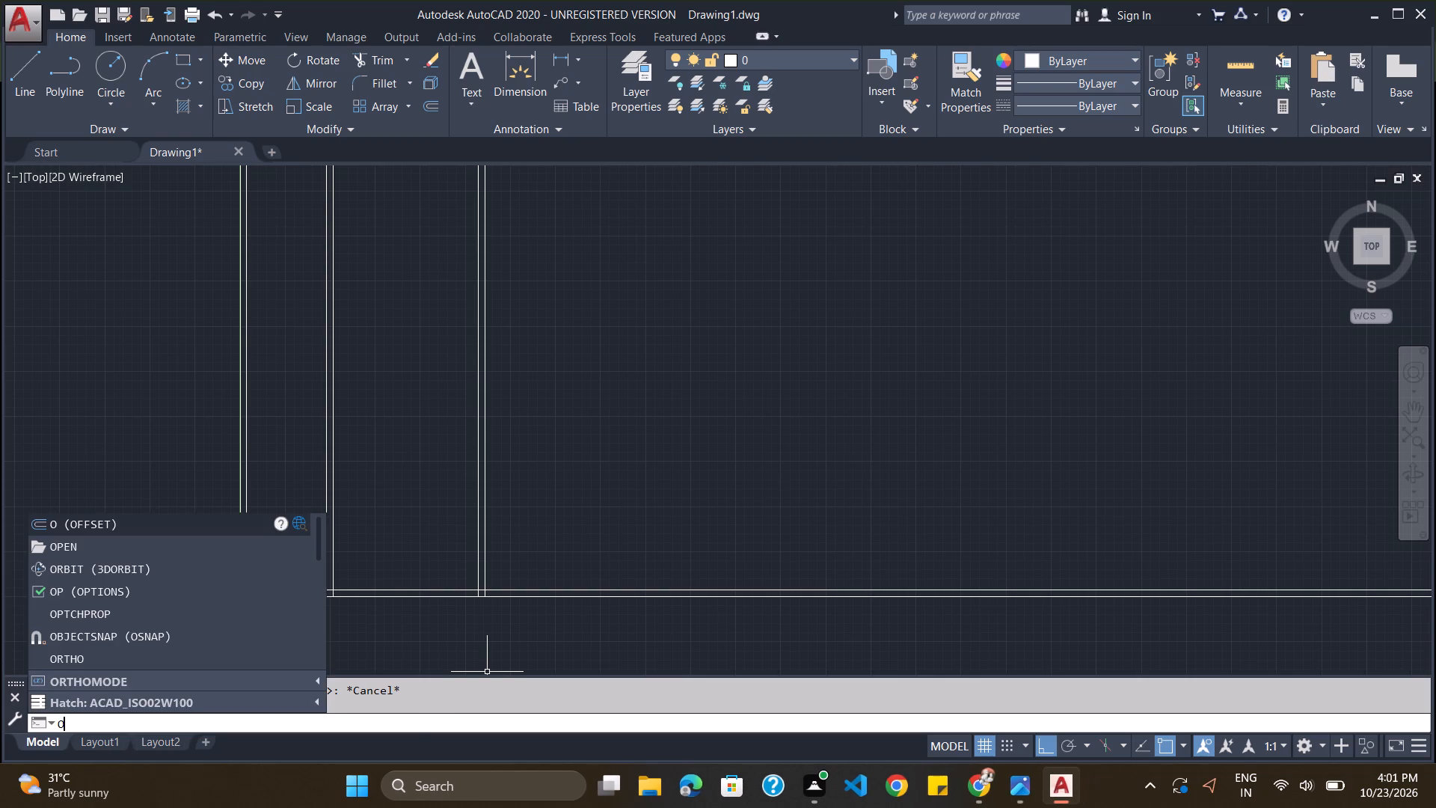
key("Return")
type("1500")
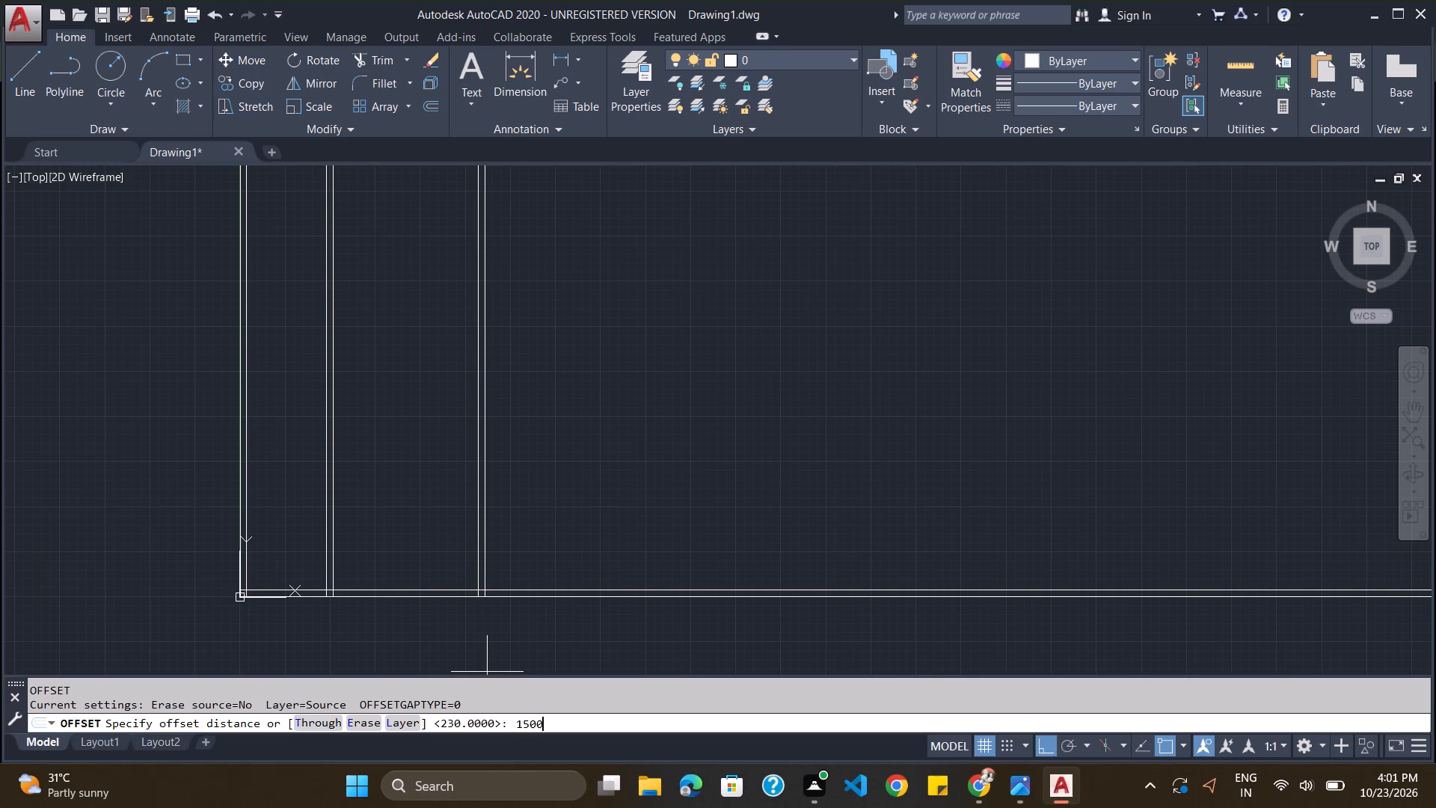
key("Return")
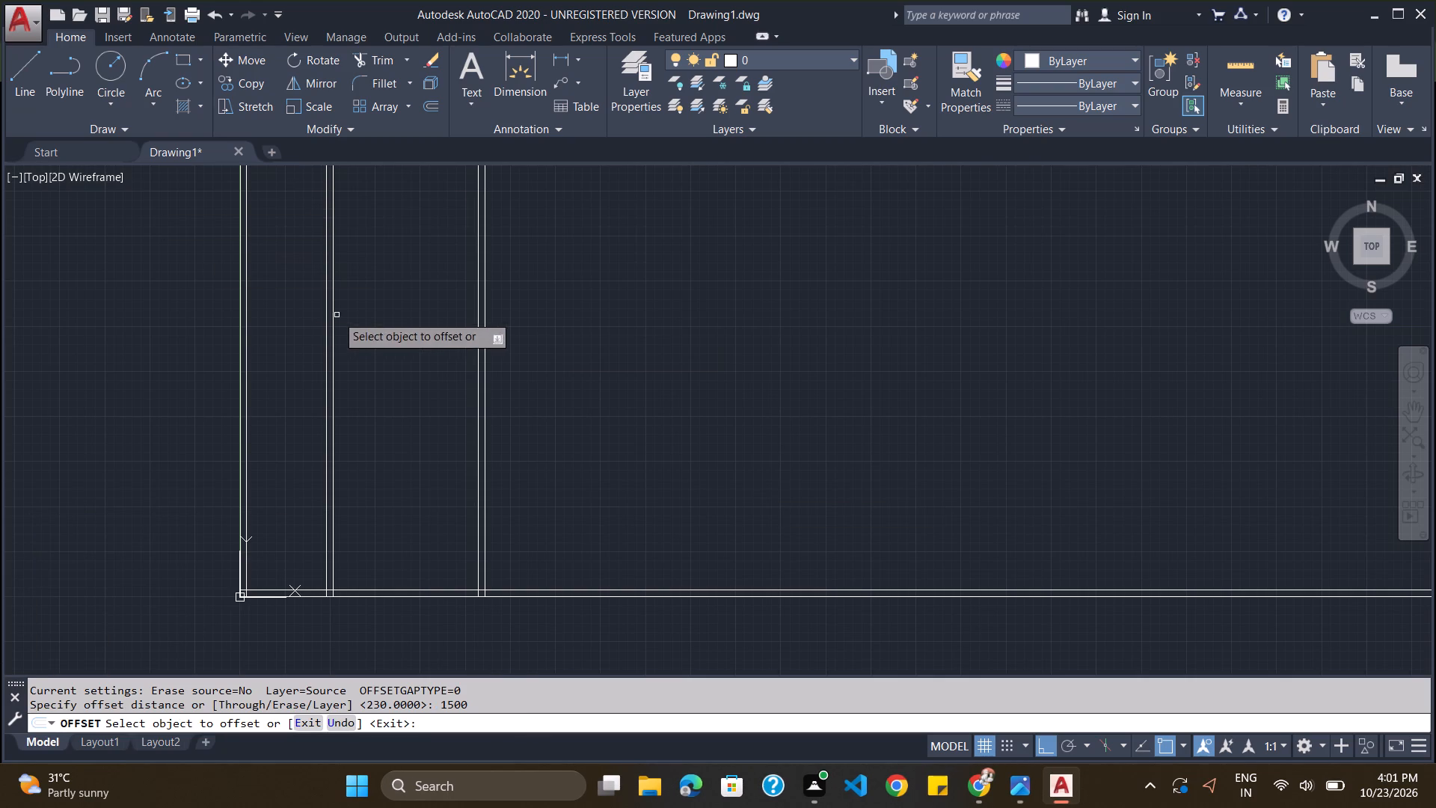
left_click(282, 599)
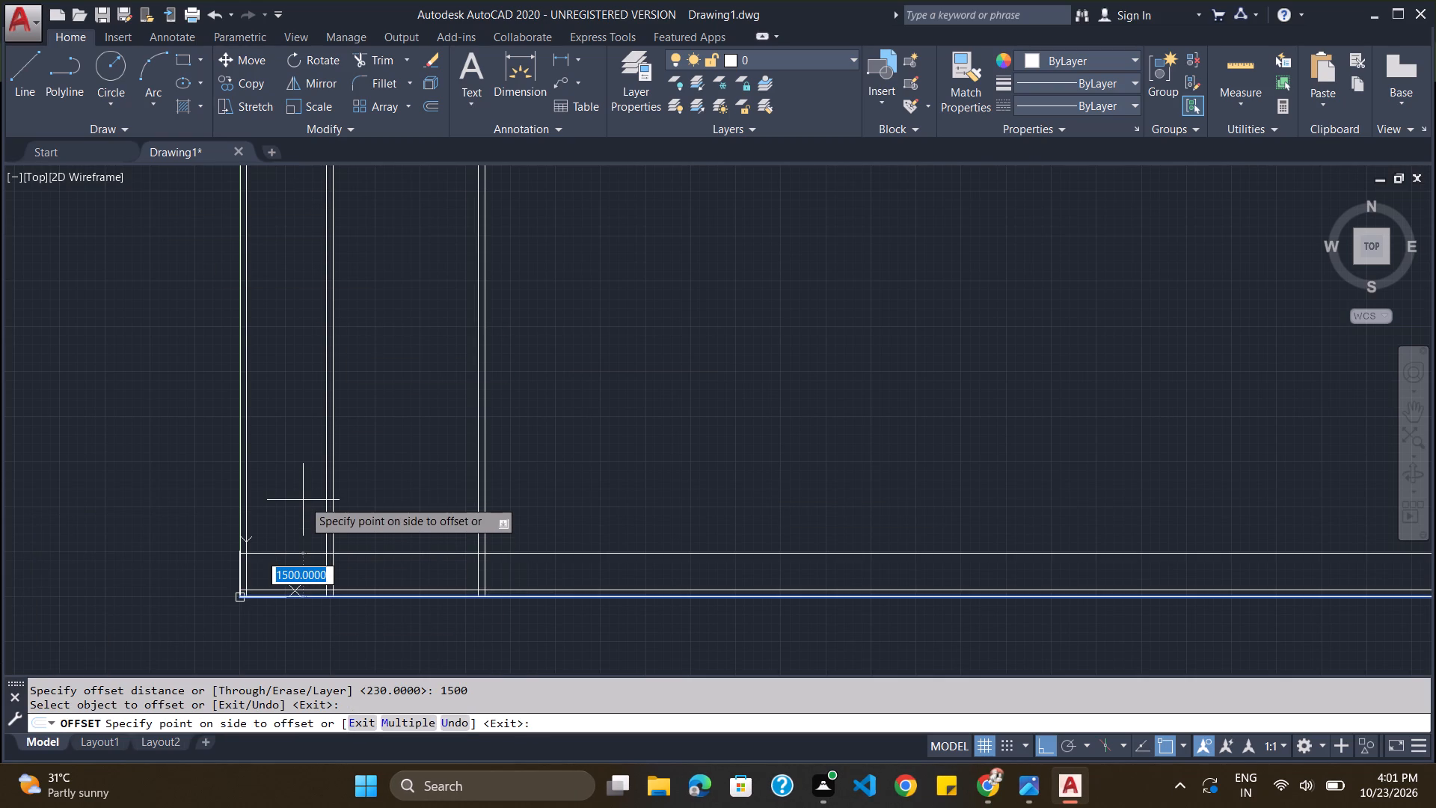
left_click(303, 500)
key("Escape")
Offset the horizontal line at the 1500 spacing upward by 230 to give that wall its thickness.
left_click(391, 726)
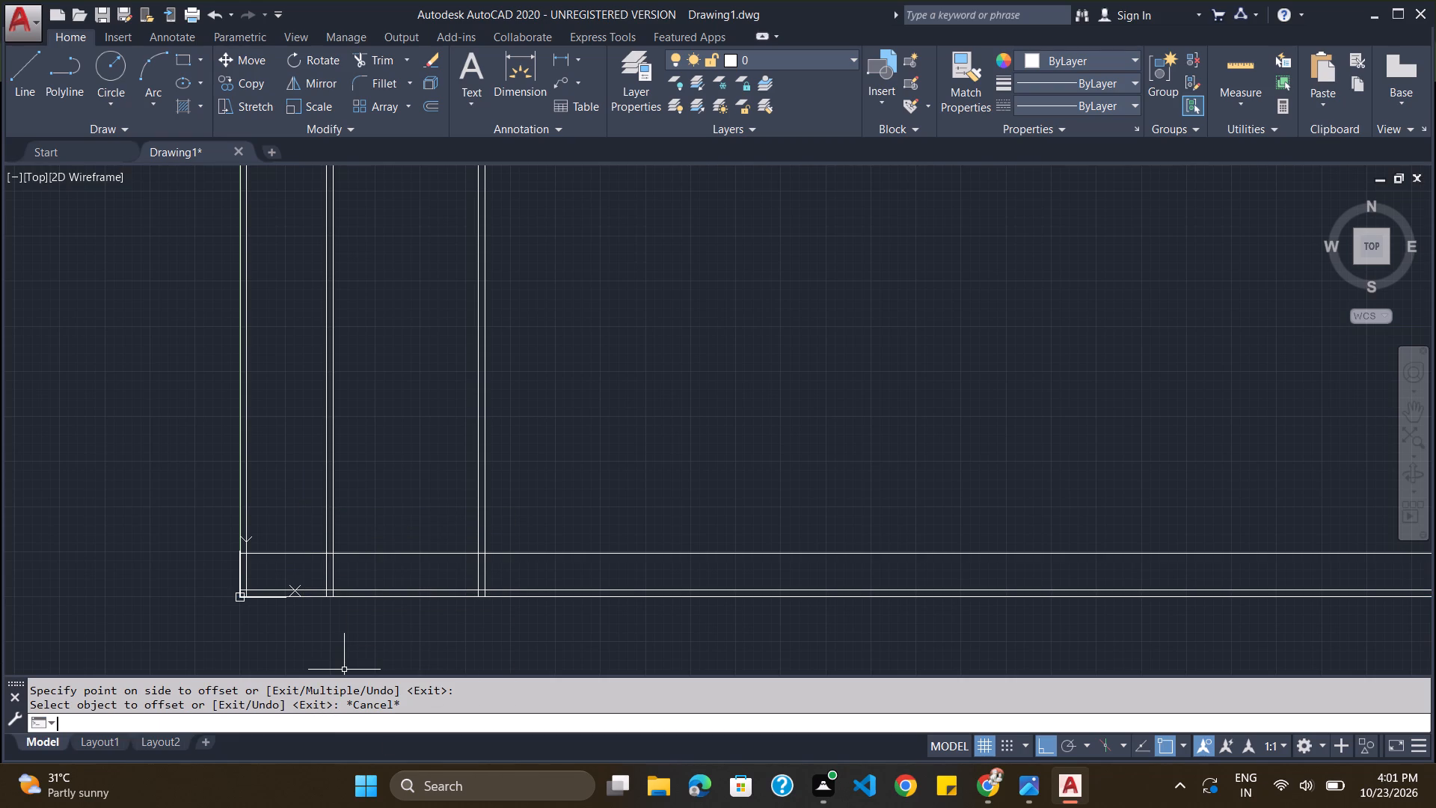
key("o")
key("Return")
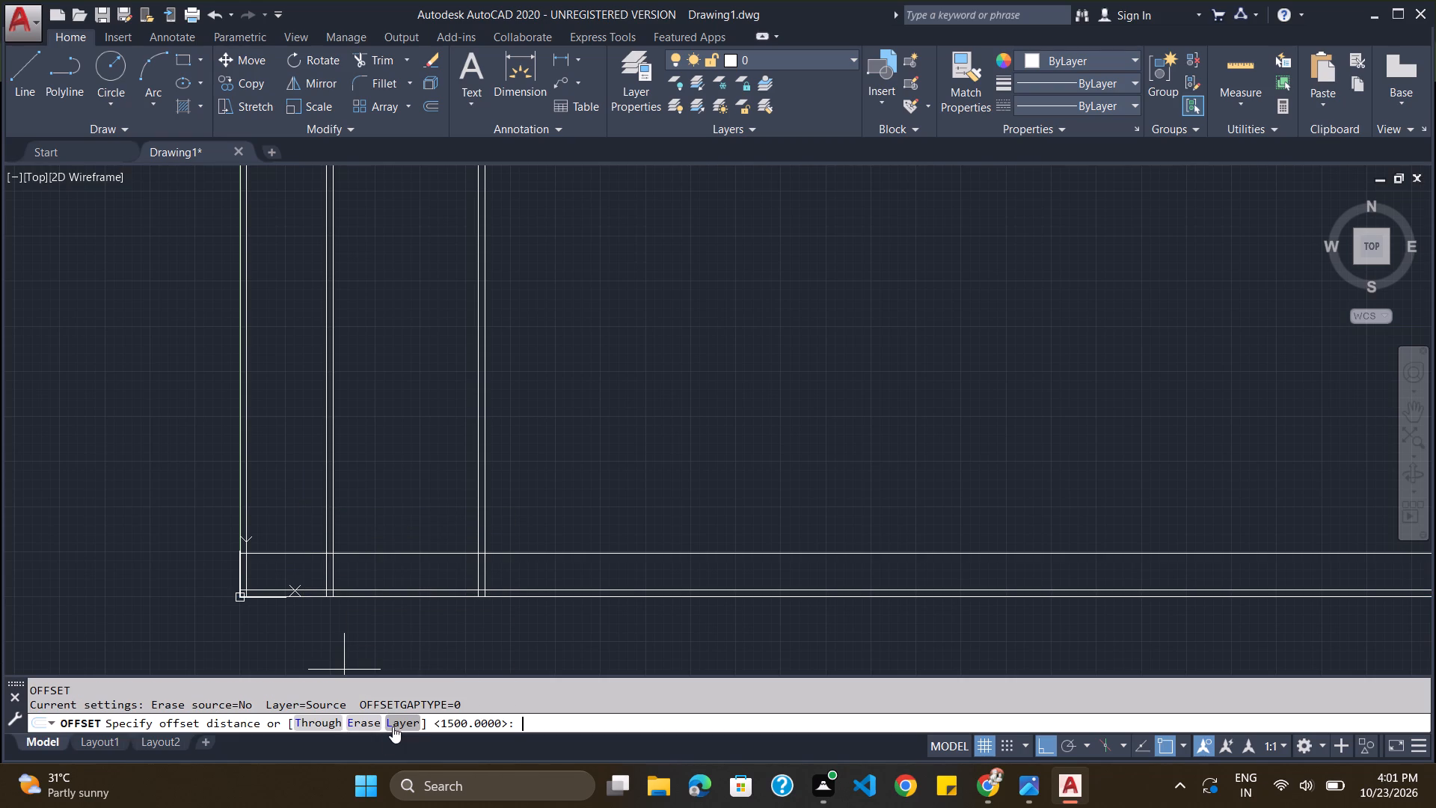
key("2")
type("30")
key("Return")
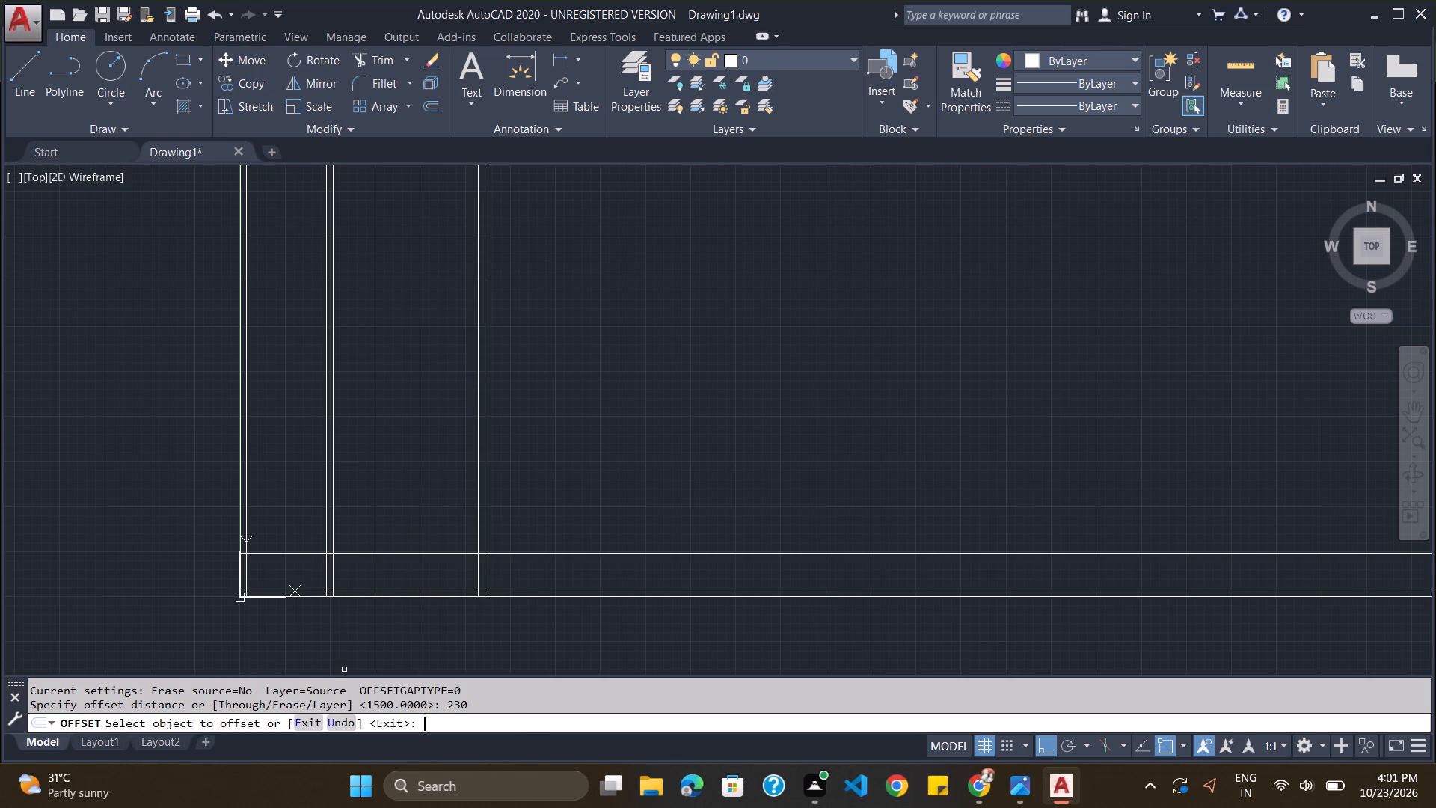
left_click(299, 552)
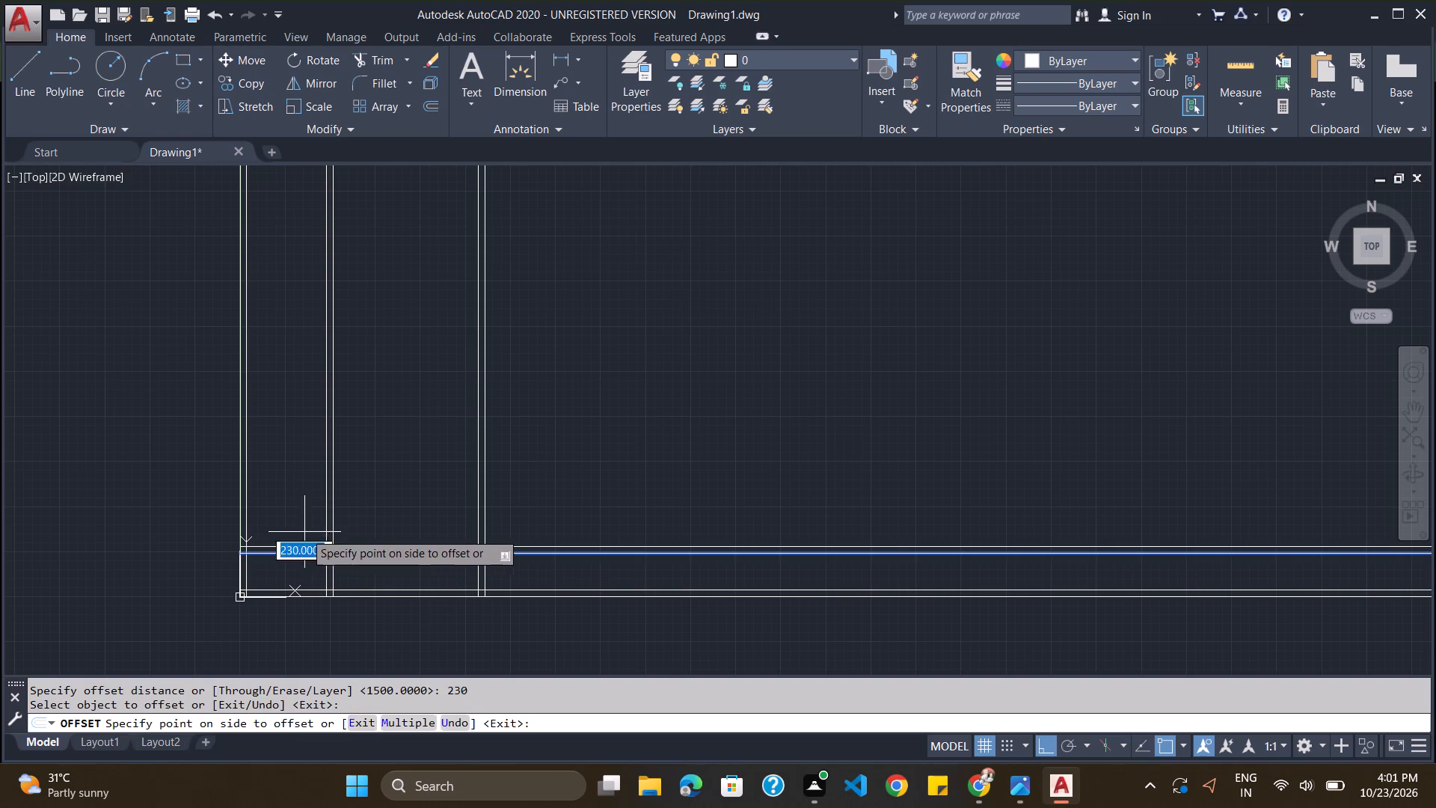
left_click(304, 530)
key("Escape")
Offset the lowest horizontal wall line upward by 3000 into the plan.
left_click(494, 729)
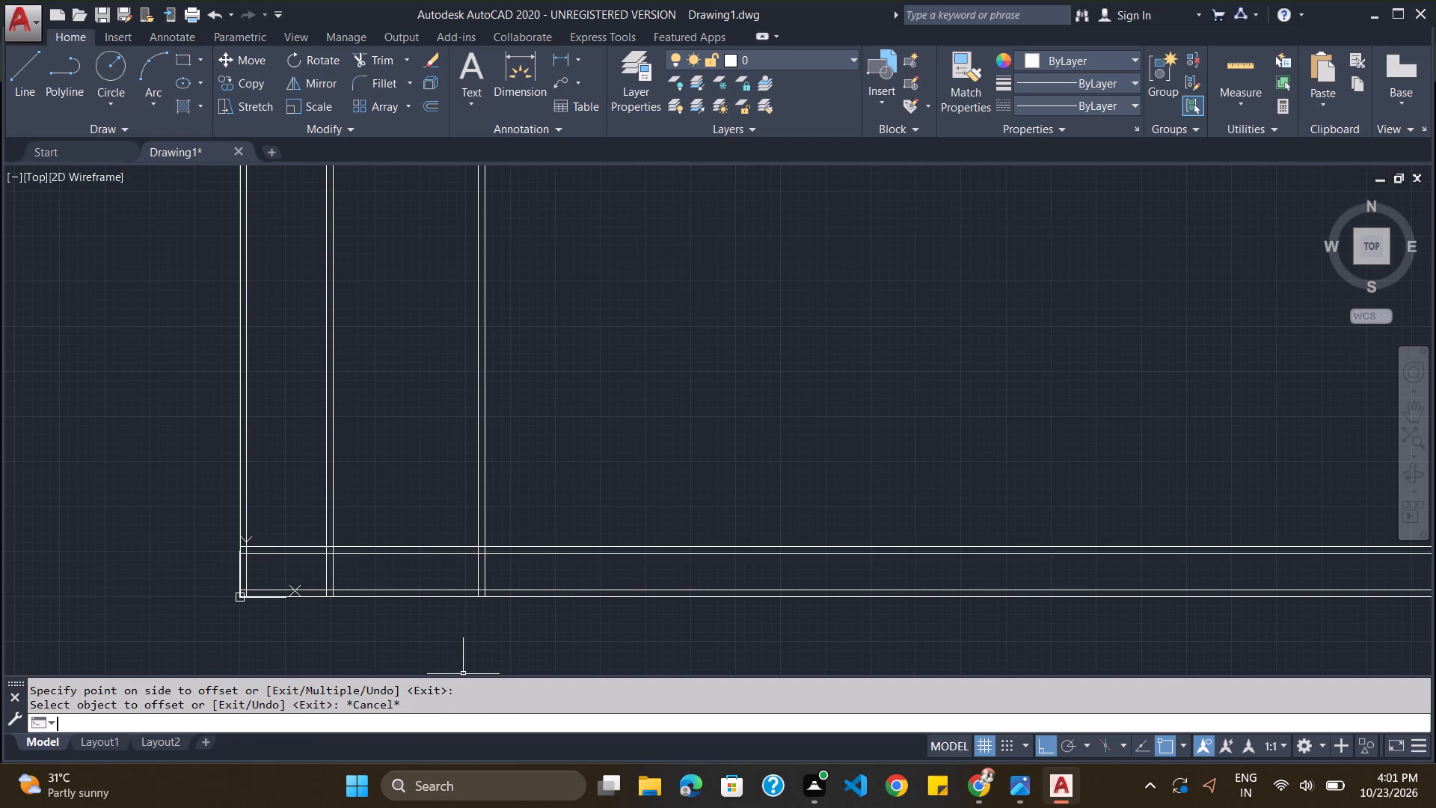
key("o")
key("Return")
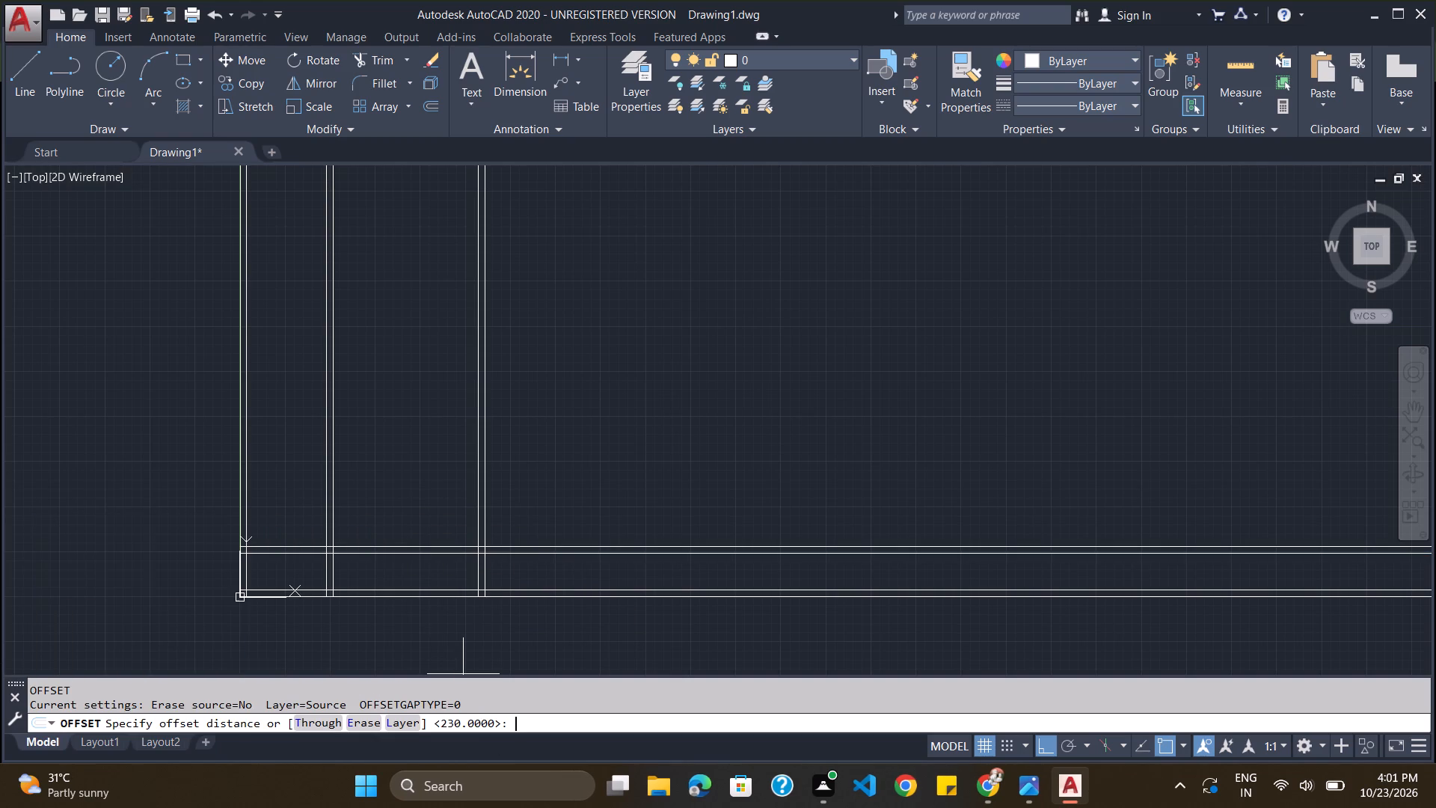
type("3000")
key("Return")
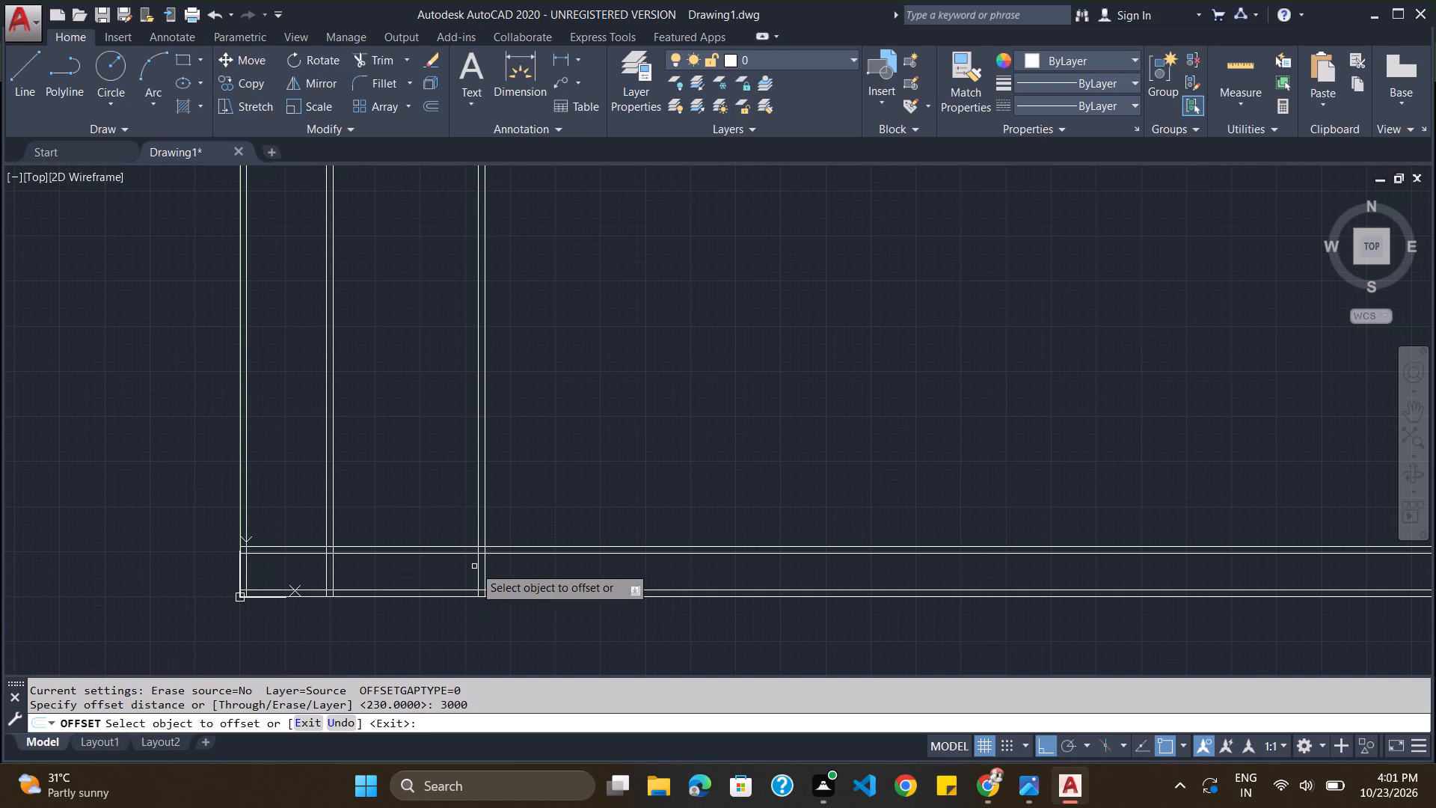
left_click(443, 598)
left_click(473, 502)
key("Escape")
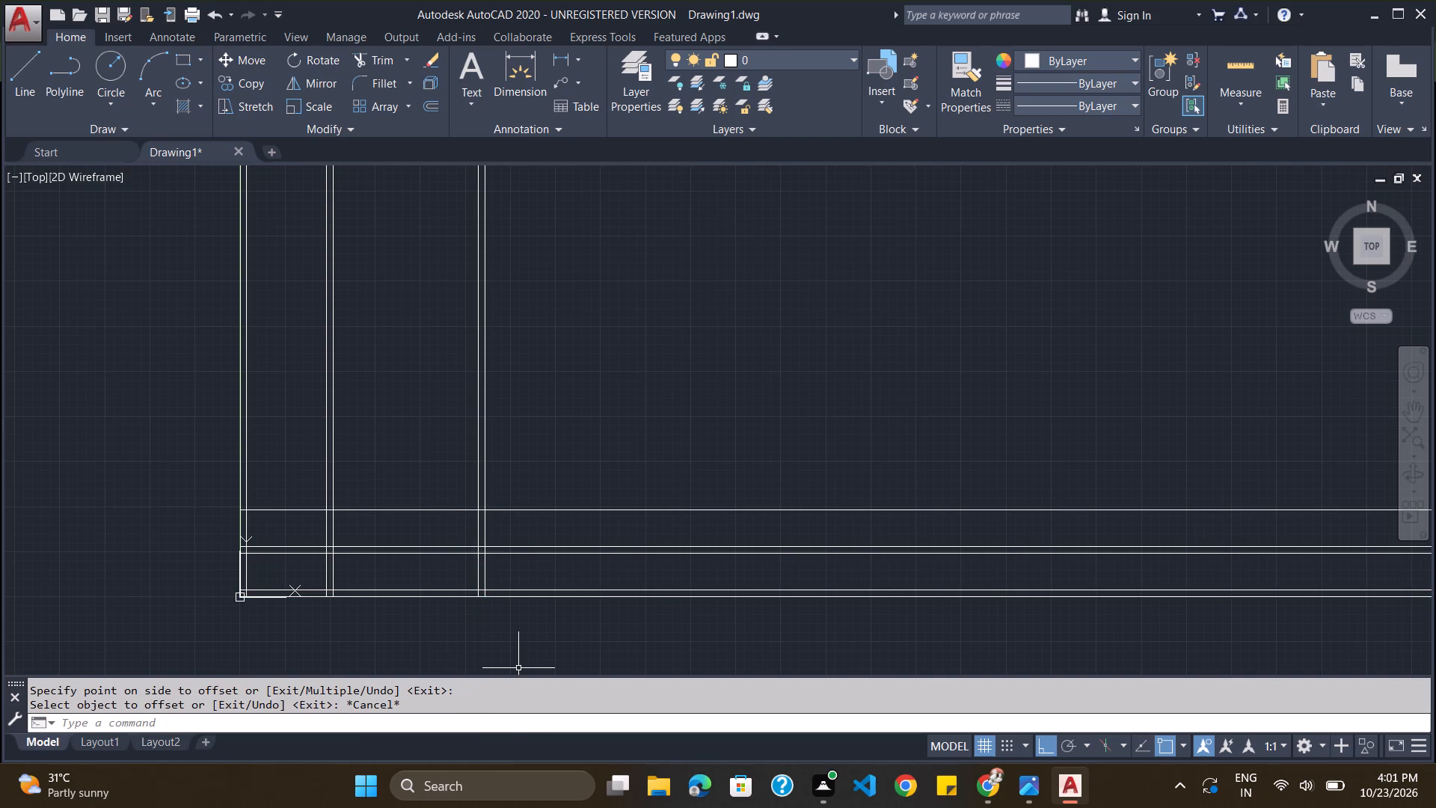
Offset the horizontal line at the 3000 spacing upward by 230 to give that wall its thickness.
left_click(514, 726)
key("o")
key("Return")
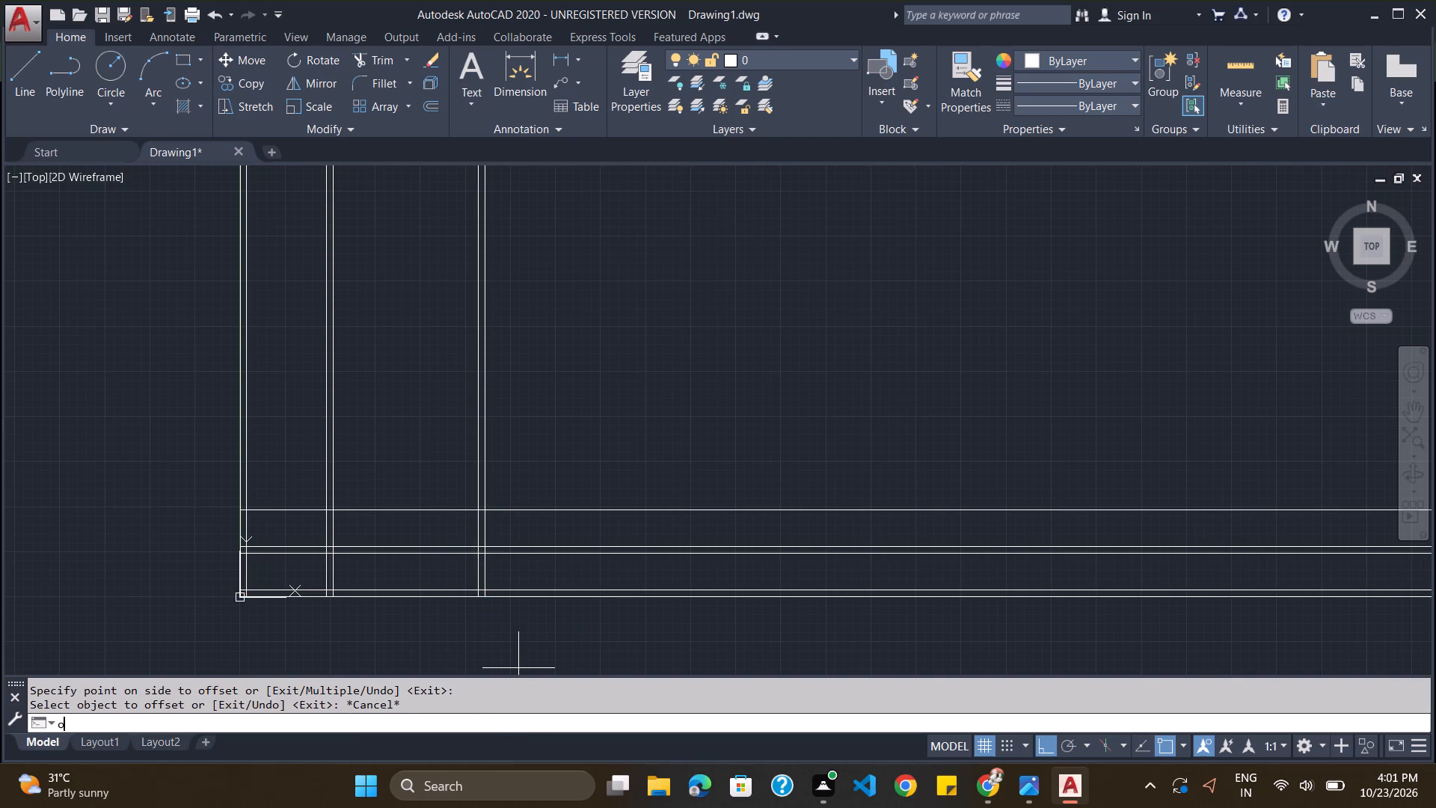
type("230")
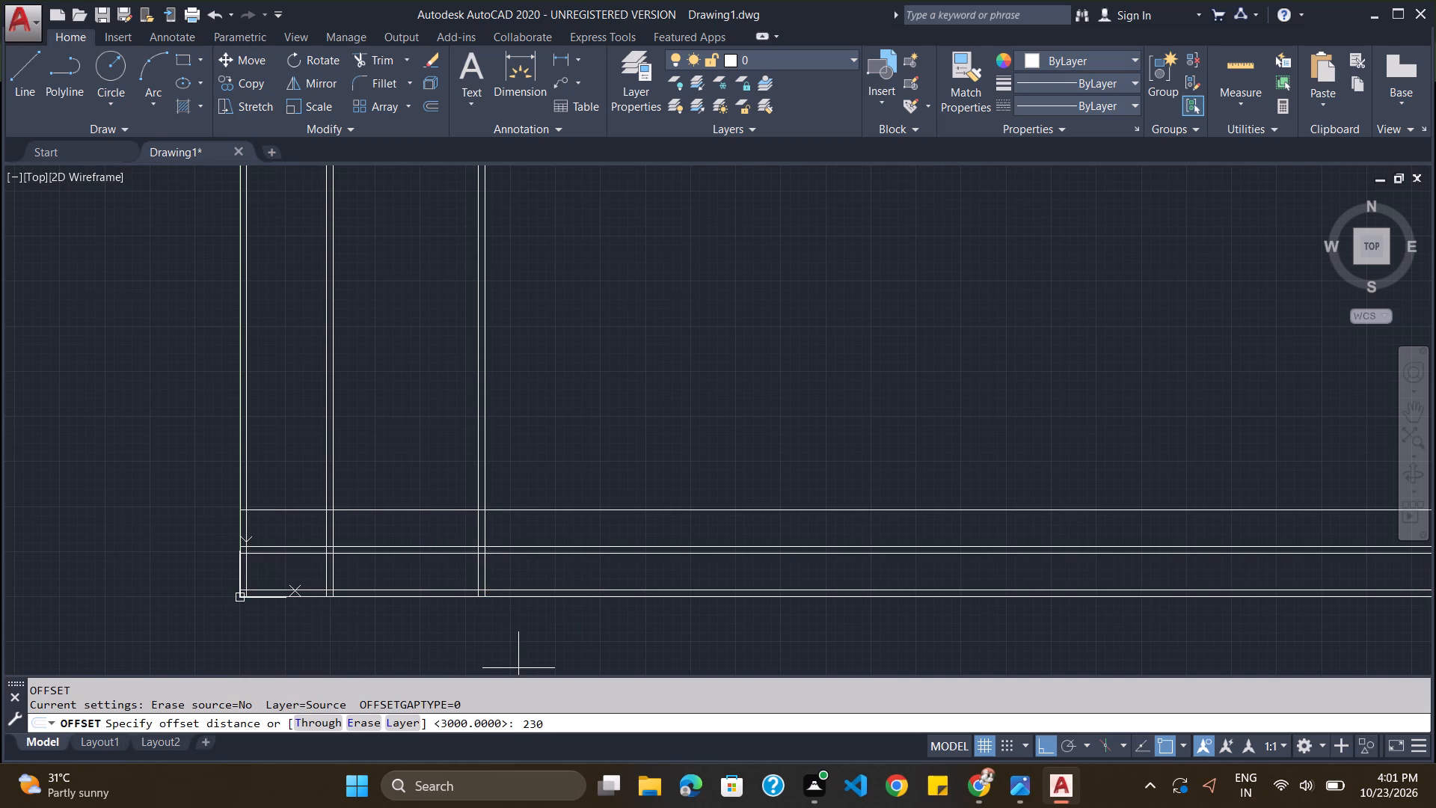
key("Return")
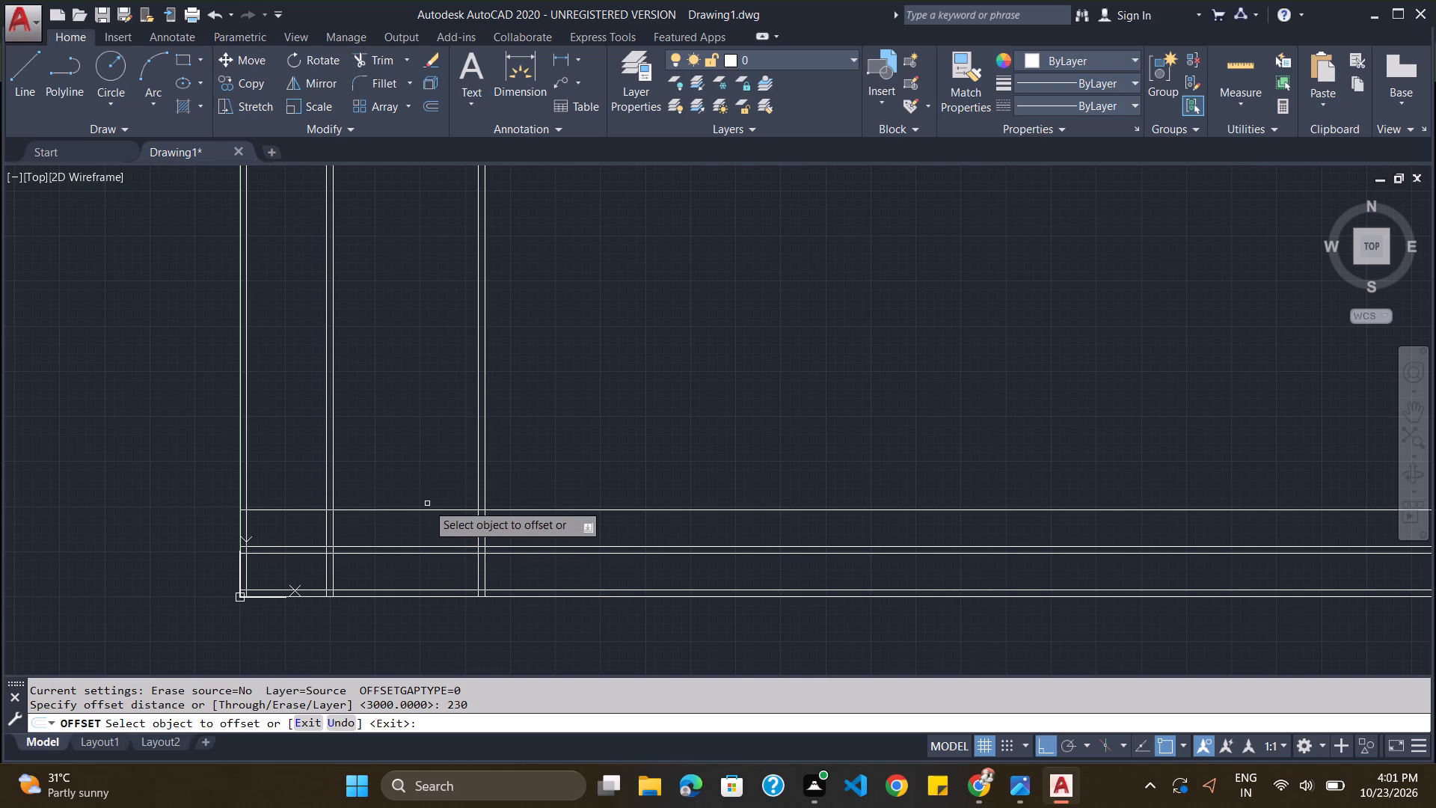
left_click(426, 509)
left_click(433, 495)
key("Escape")
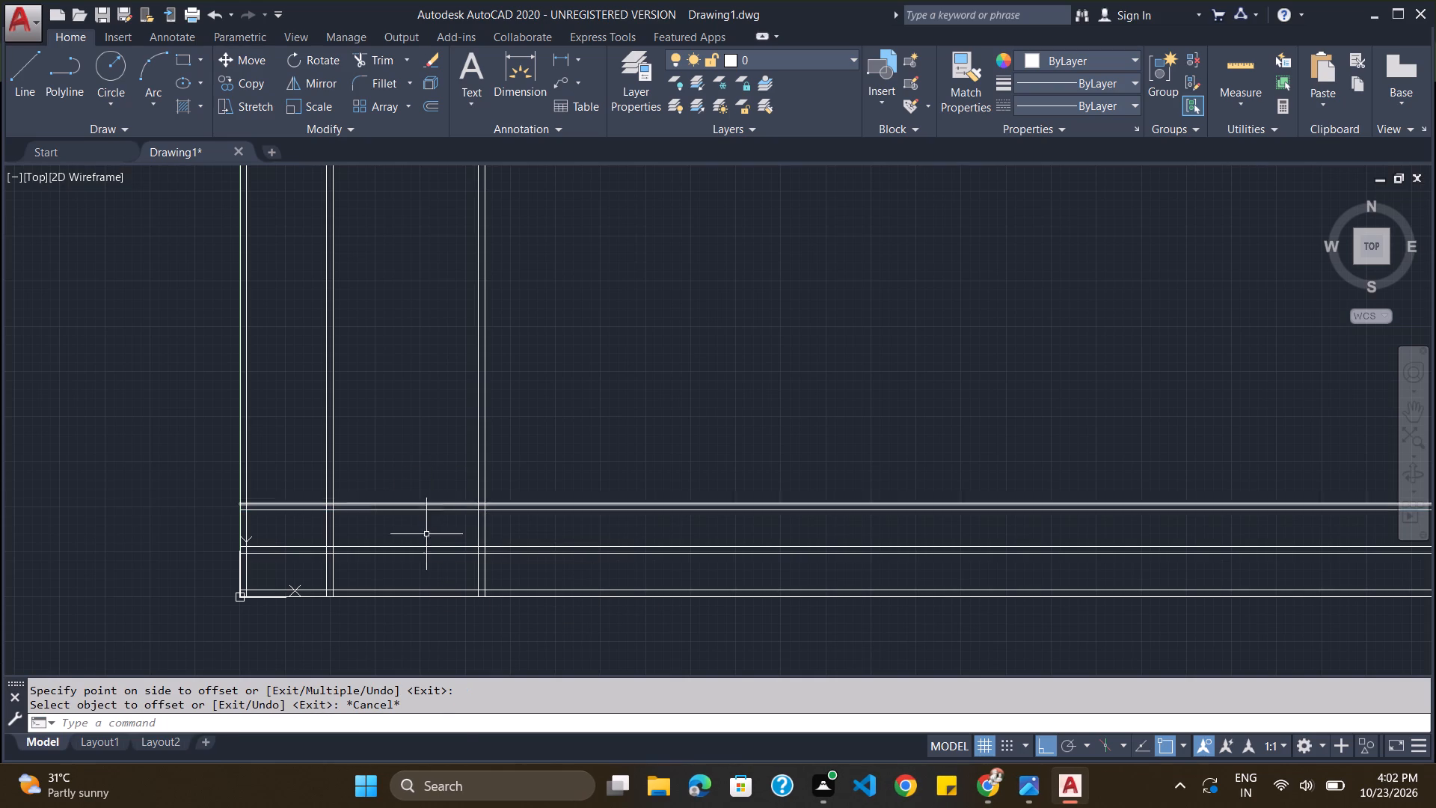
Trim both lines of the horizontal wall at the 1500 spacing between the second and third vertical walls and beyond the third.
type("tr")
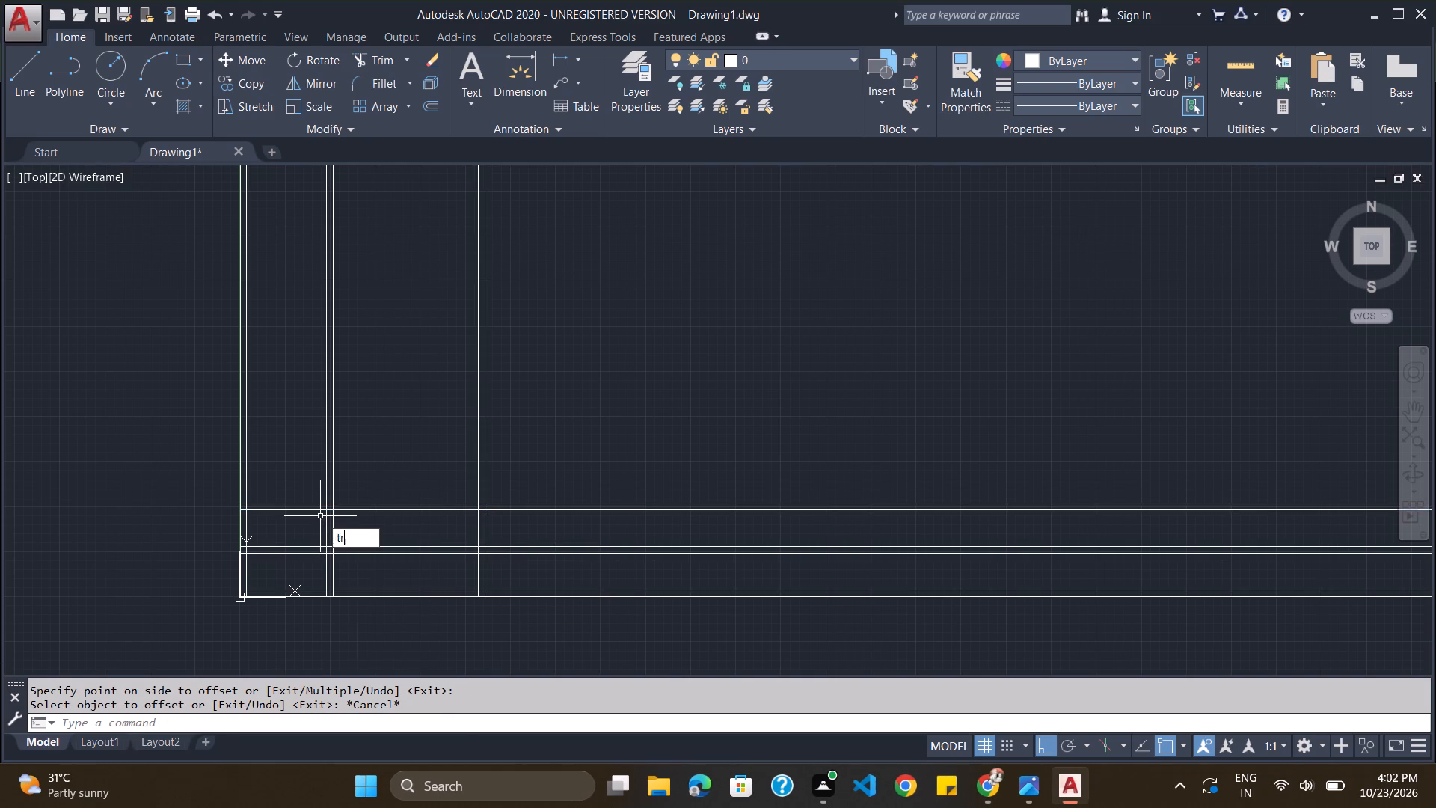
type("im")
key("Return")
key("Return")
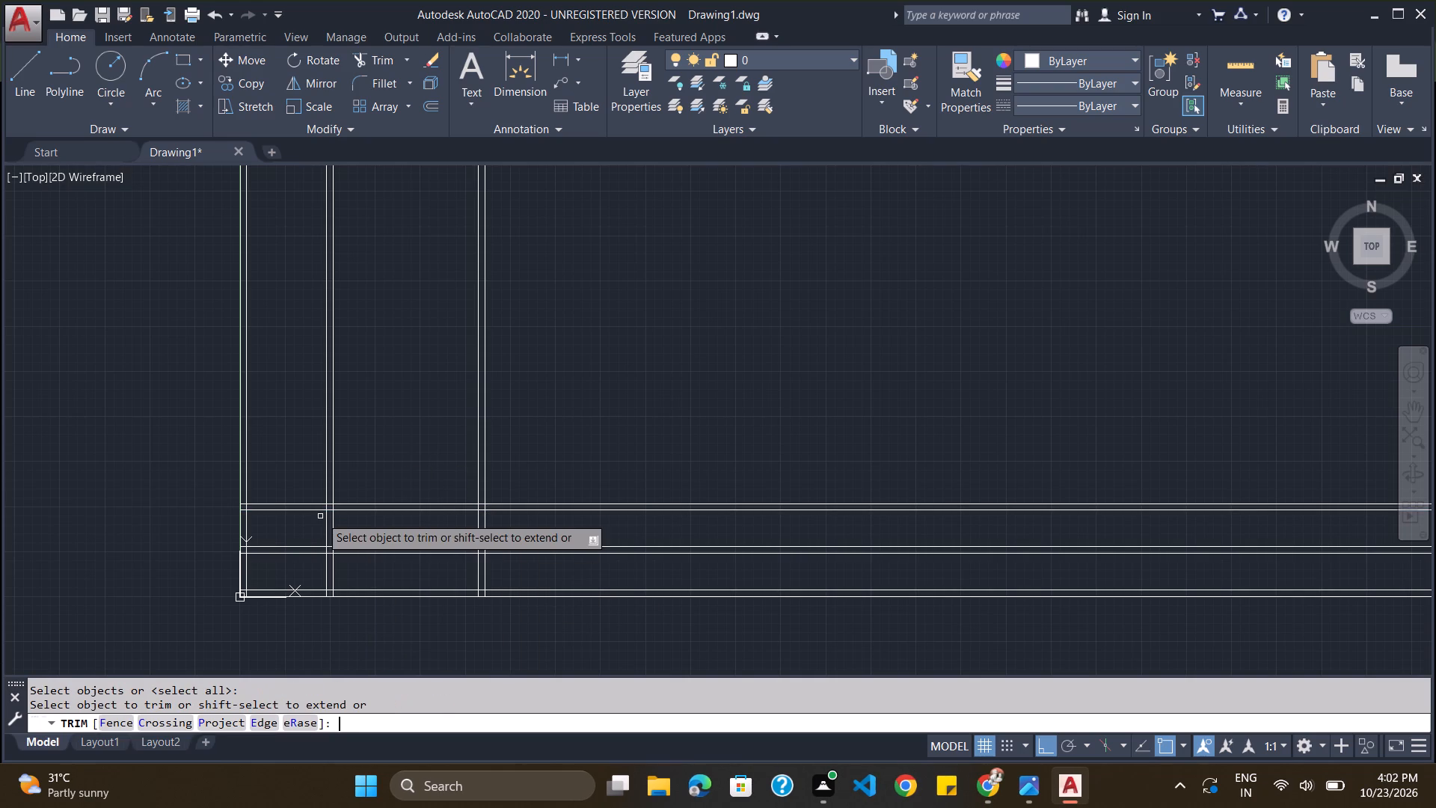
left_click(408, 554)
left_click(409, 543)
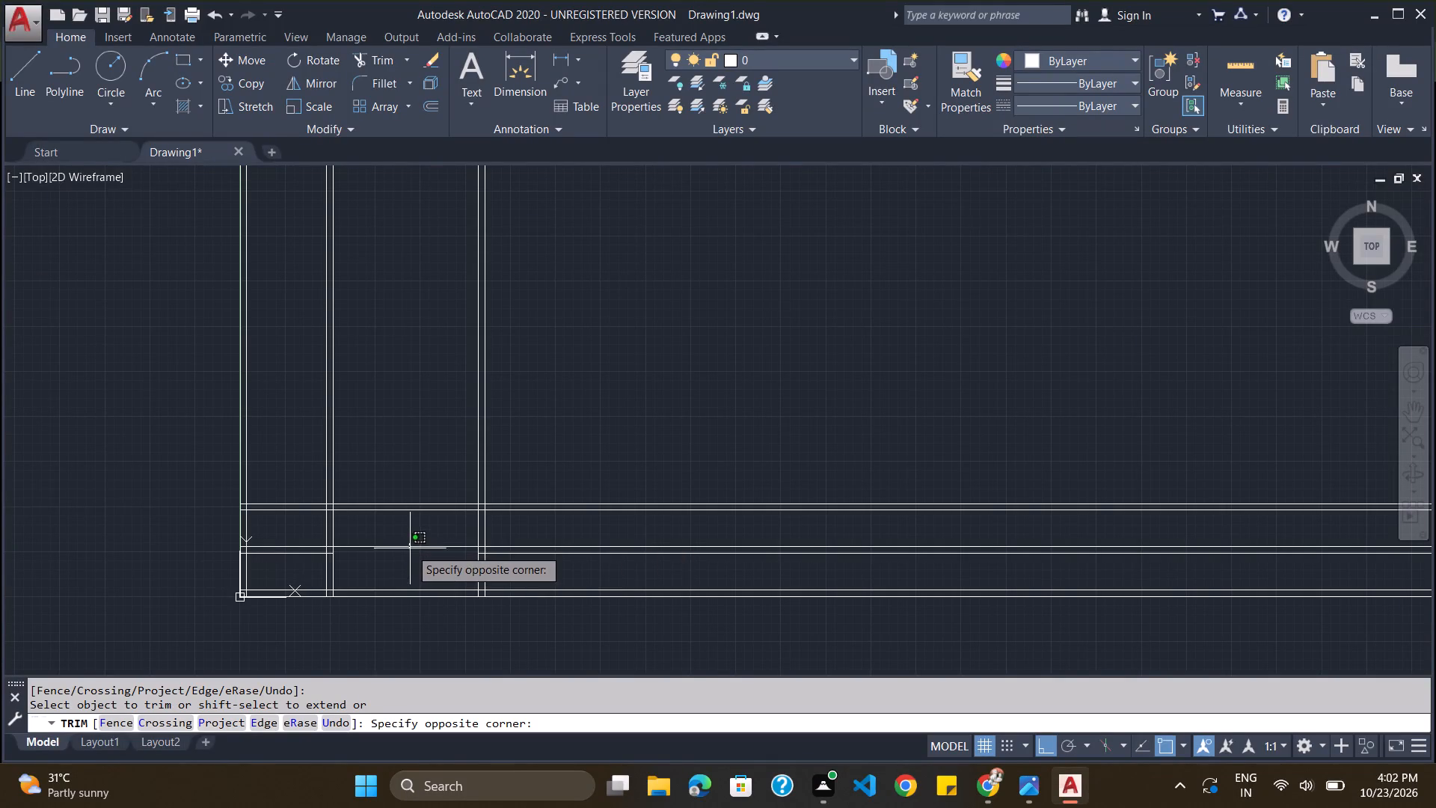
left_click(411, 549)
scroll(648, 541, "down", 1)
scroll(627, 609, "up", 2)
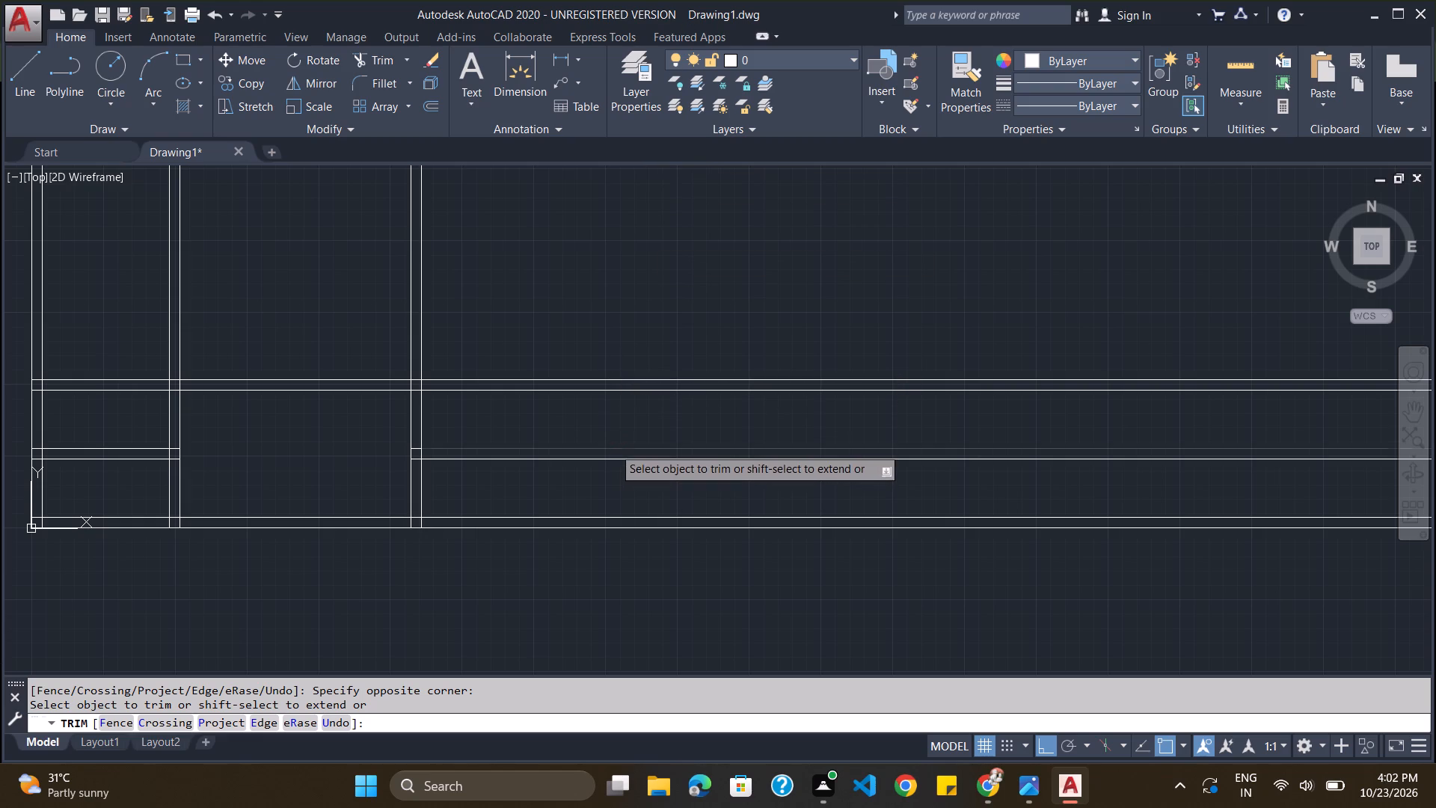
left_click(613, 447)
left_click(616, 459)
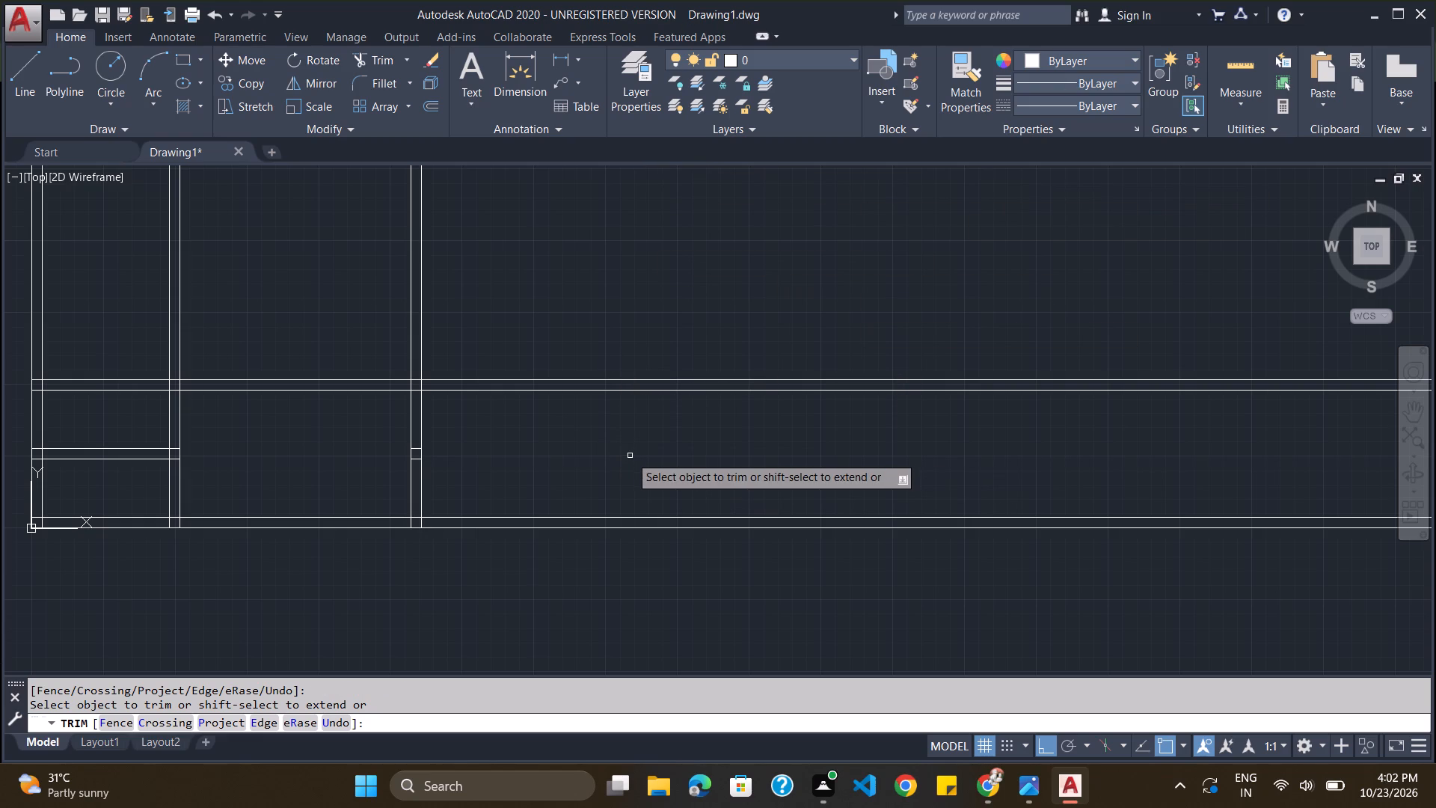
left_click(605, 721)
key("Escape")
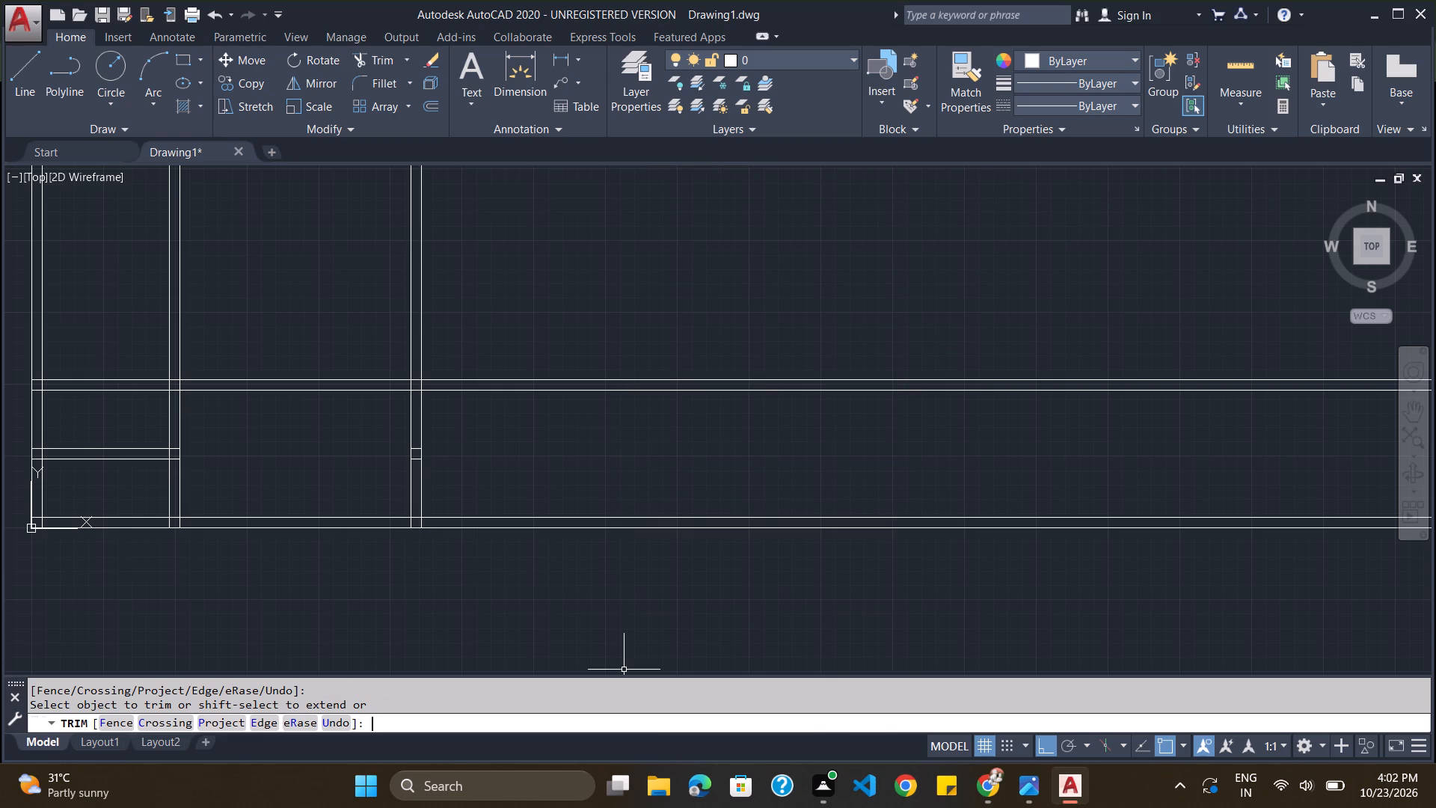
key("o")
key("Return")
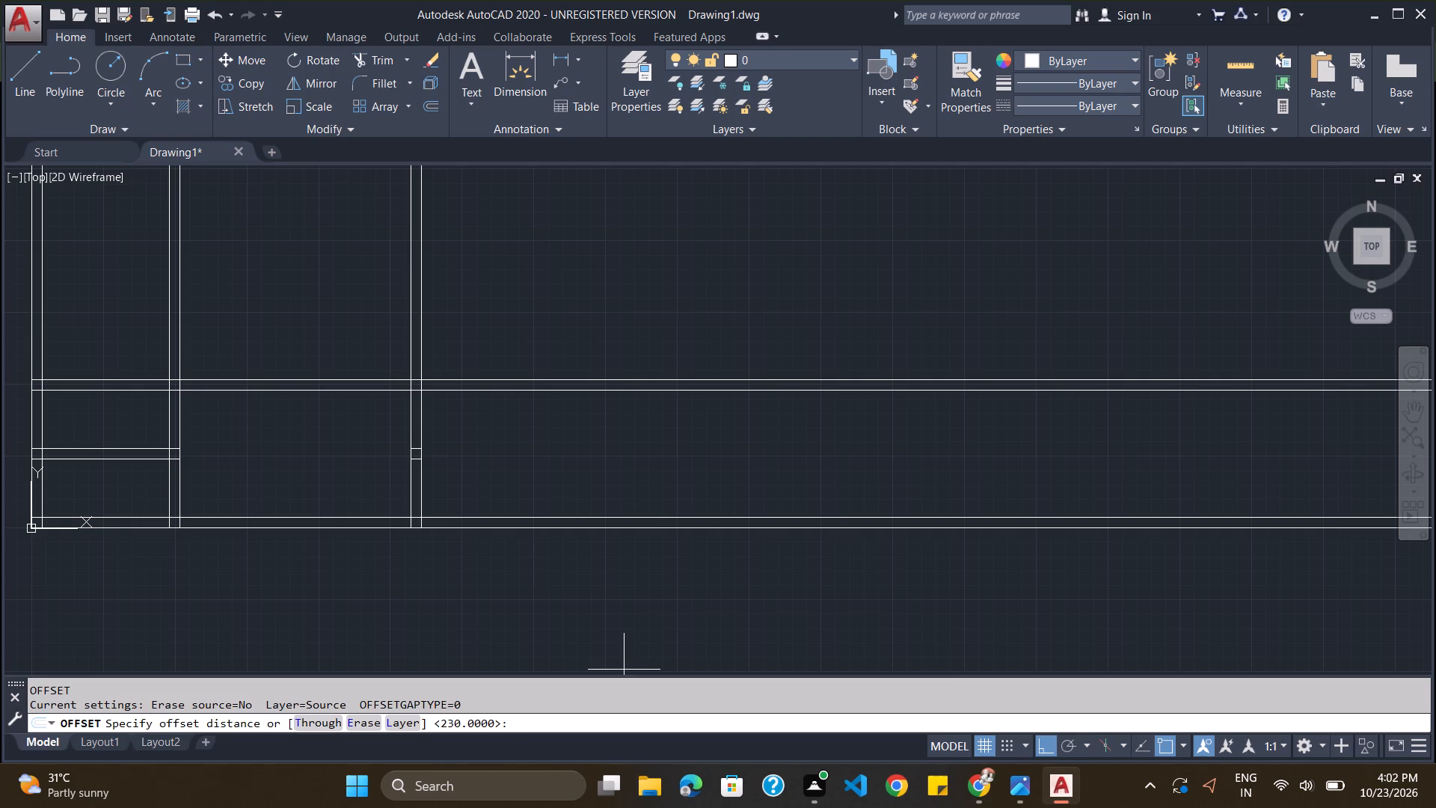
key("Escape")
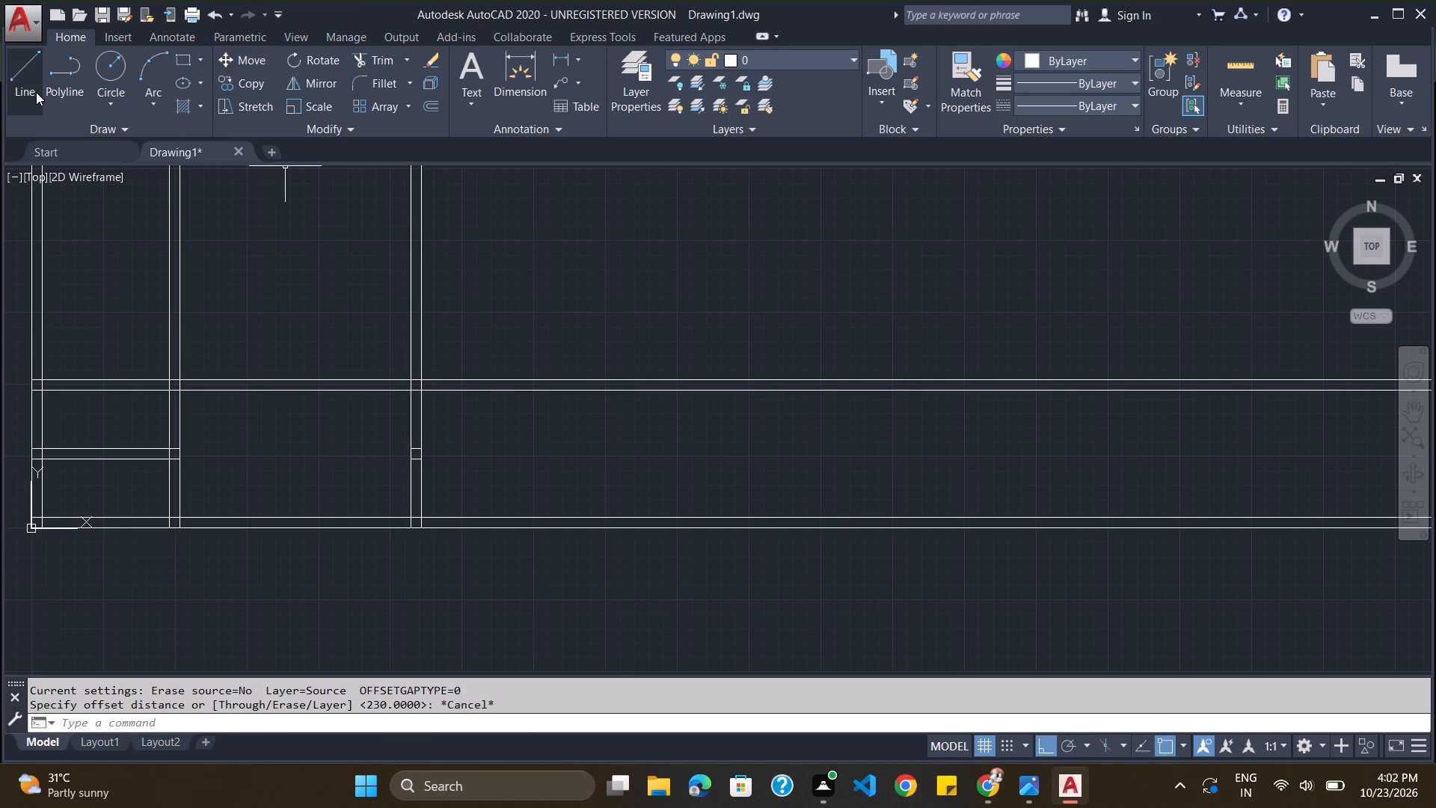
Draw two rays straight down from the lower ends of the third vertical wall's lines, extending that wall below the plan.
type("ra")
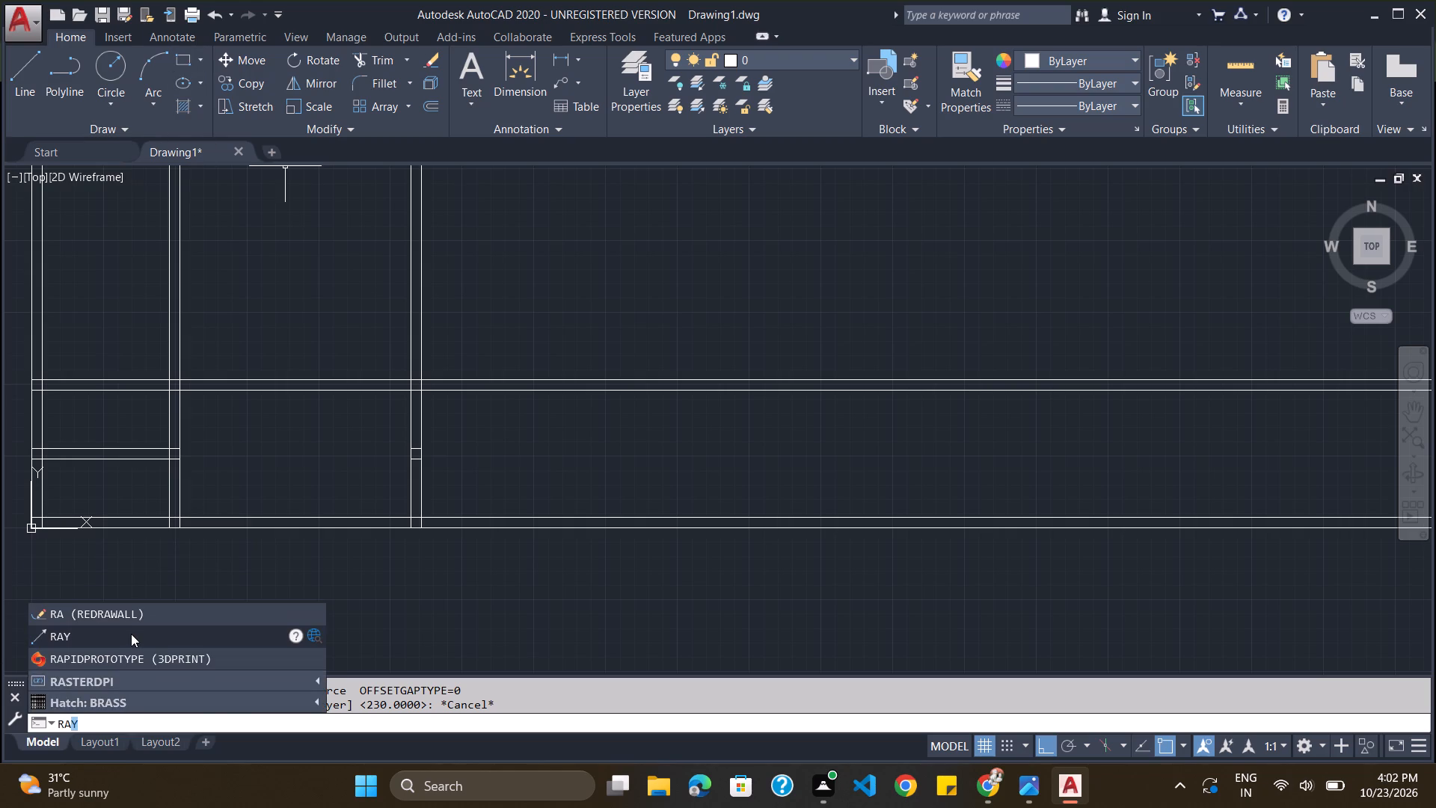
left_click(131, 634)
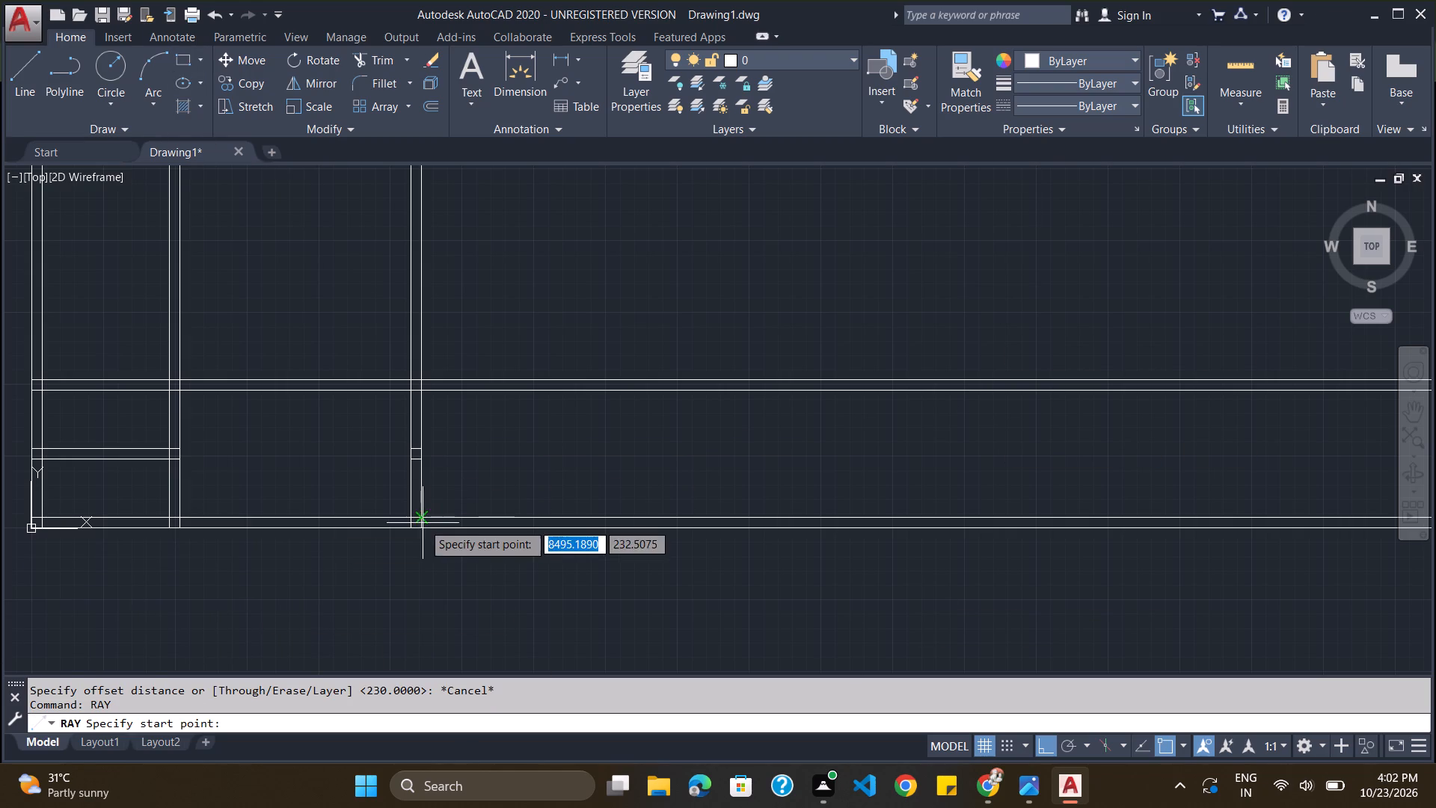
left_click(410, 529)
left_click(397, 624)
key("Escape")
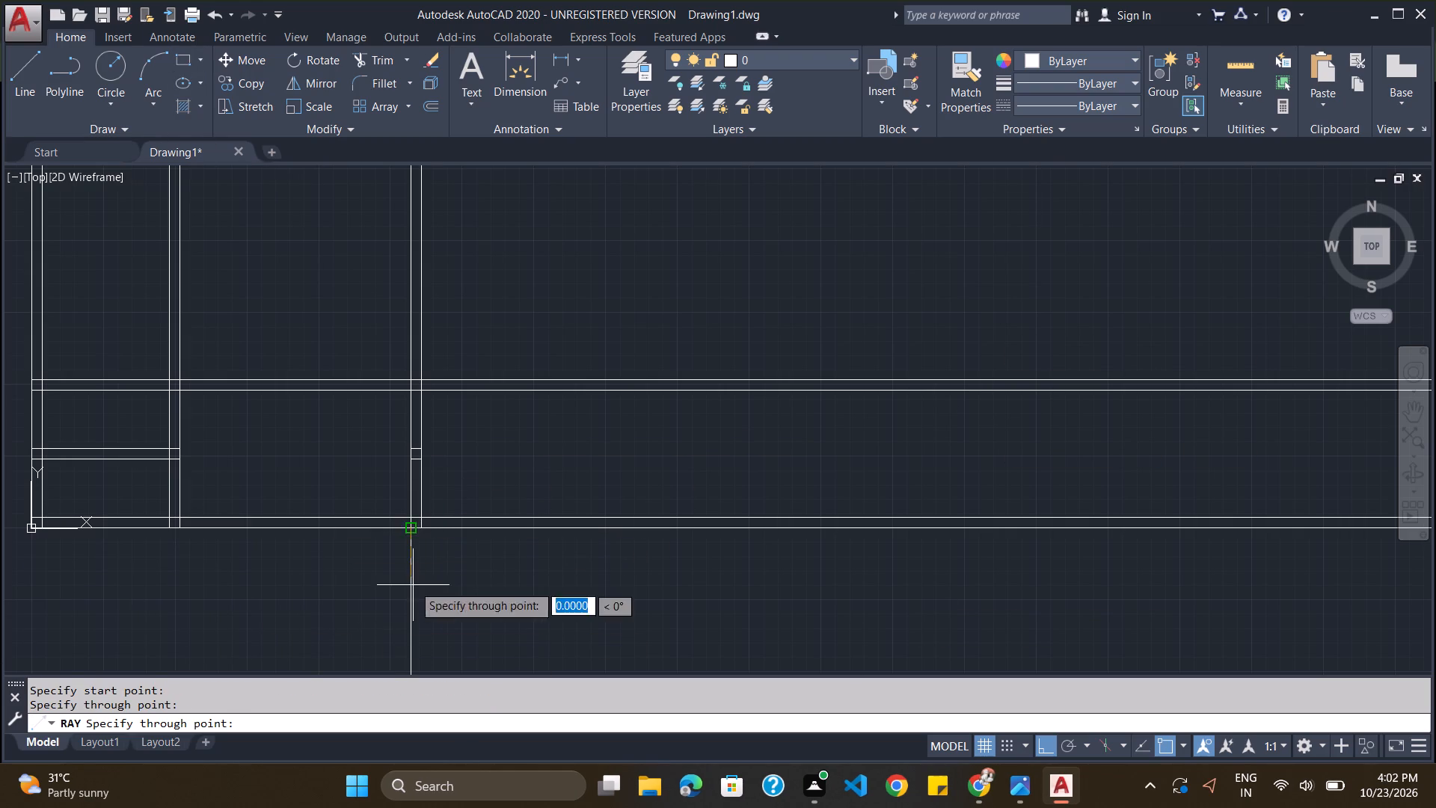
type("ra")
left_click(368, 243)
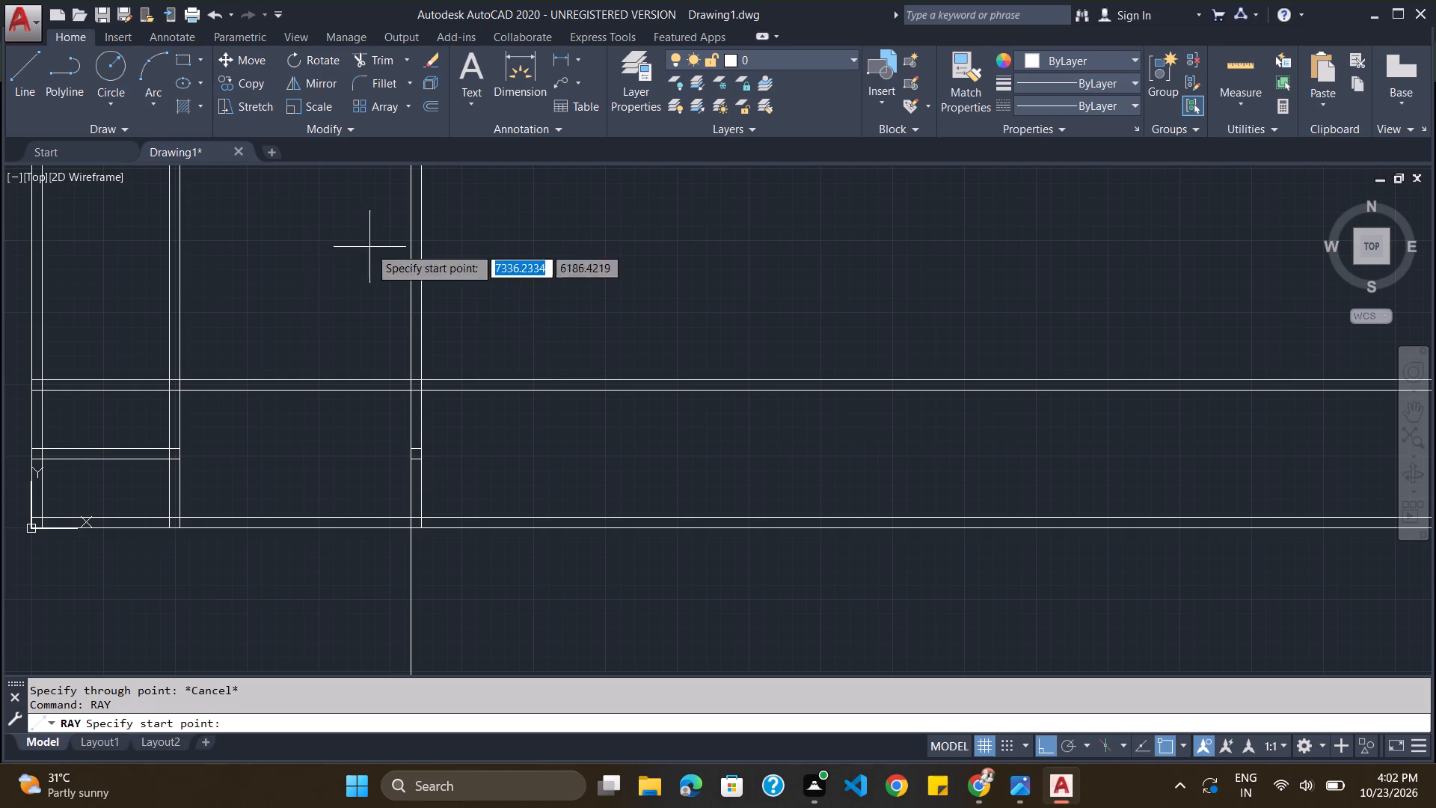
left_click(422, 528)
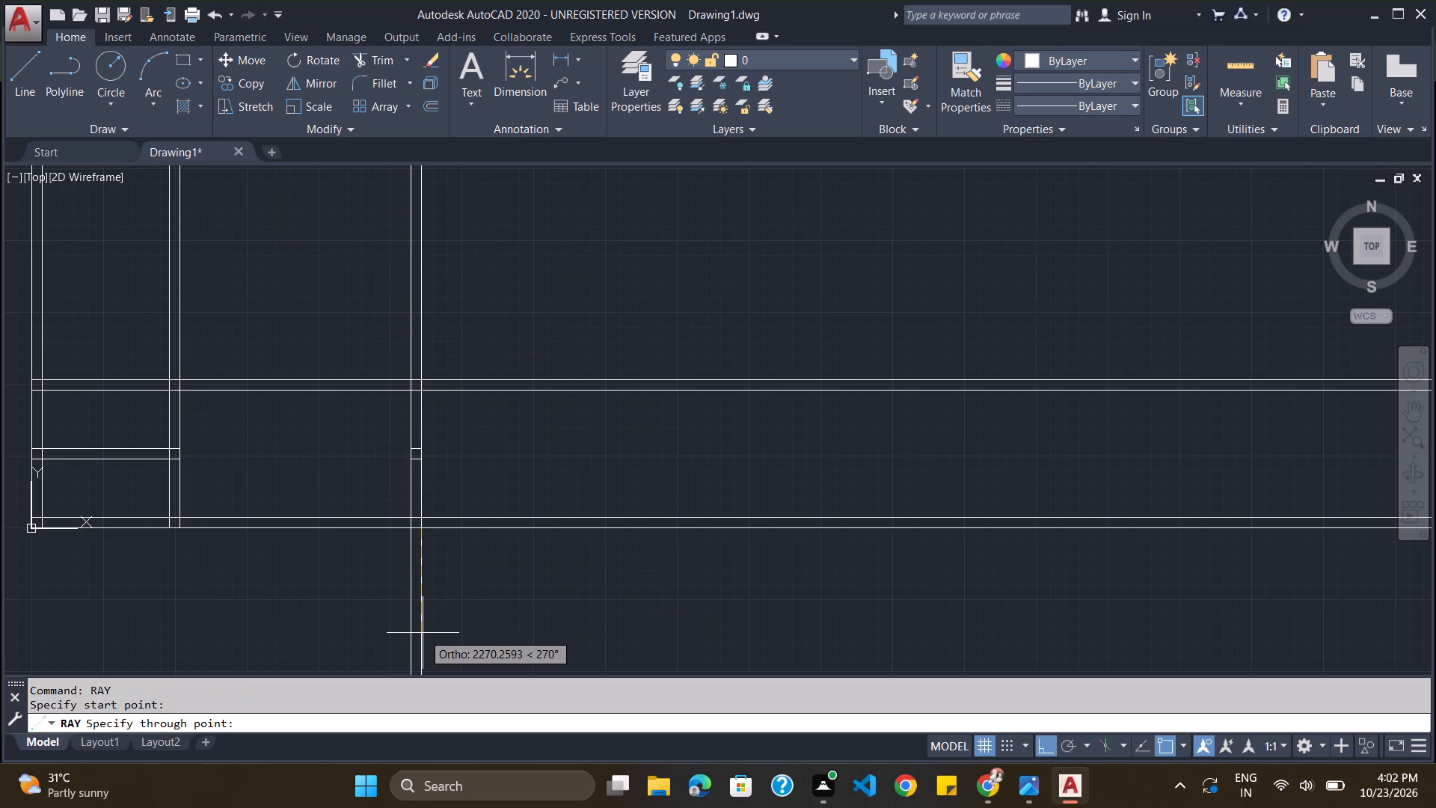
left_click(423, 633)
key("Escape")
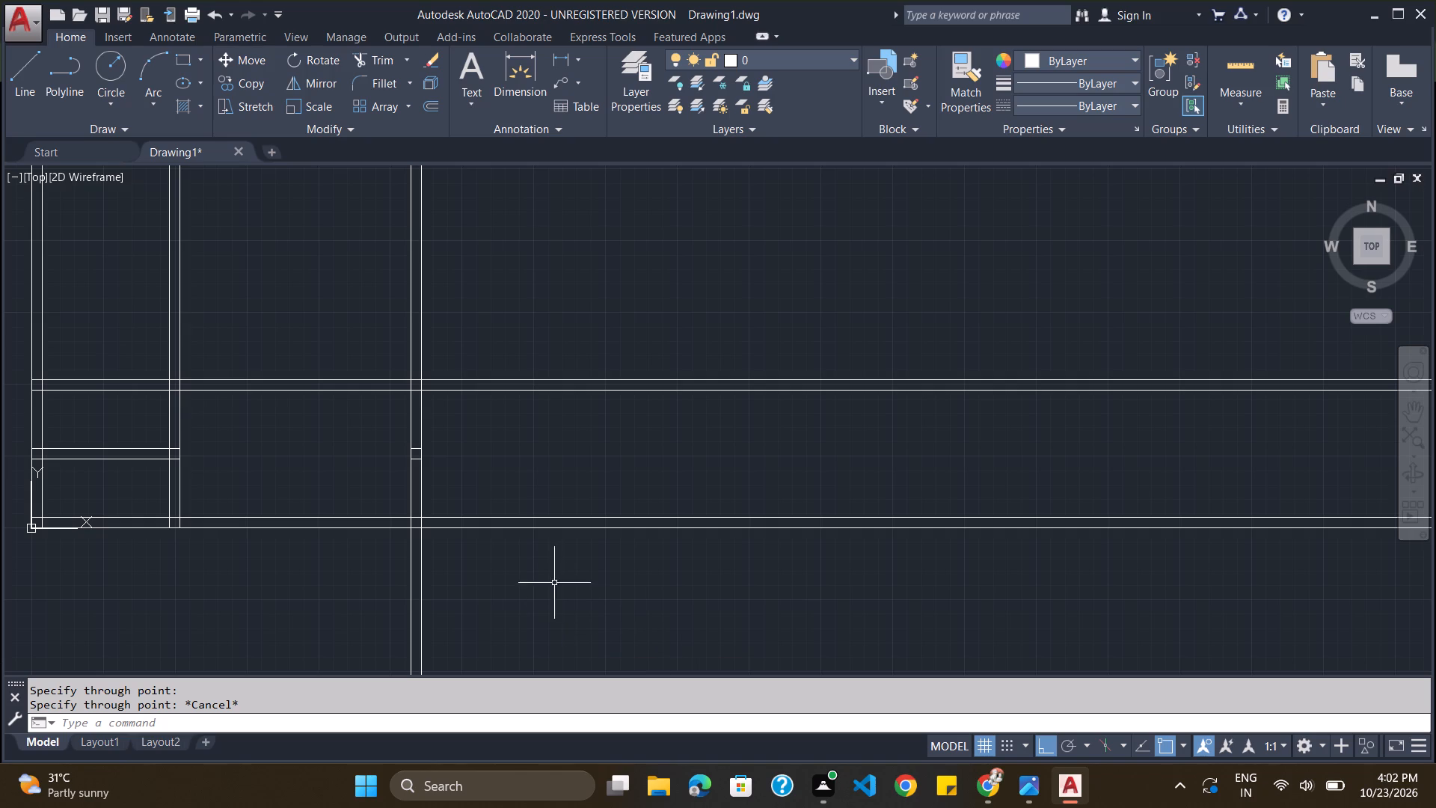
Trim both lines of the lowest horizontal wall to the right of the third vertical wall and across that wall's thickness.
scroll(521, 499, "down", 2)
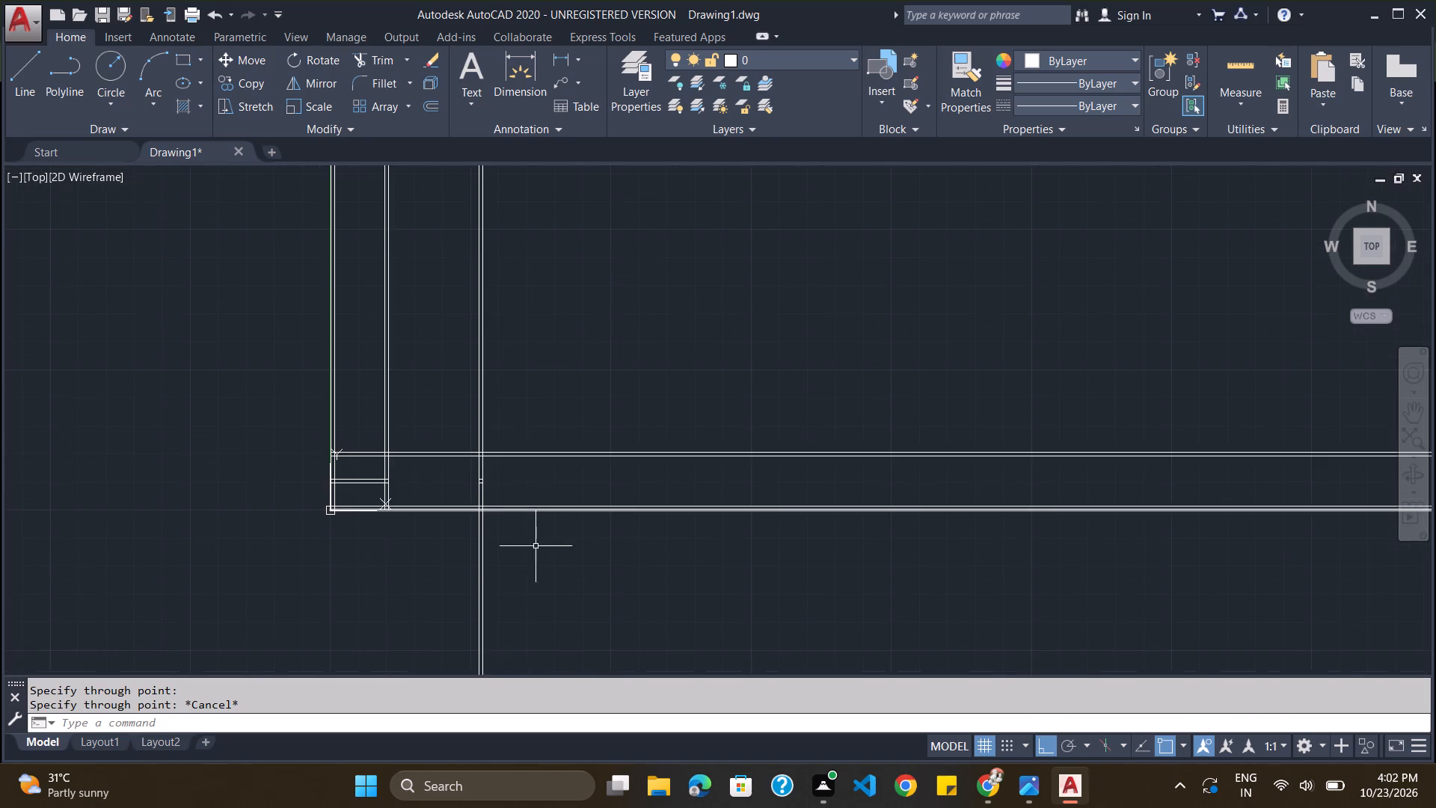
scroll(536, 553, "up", 2)
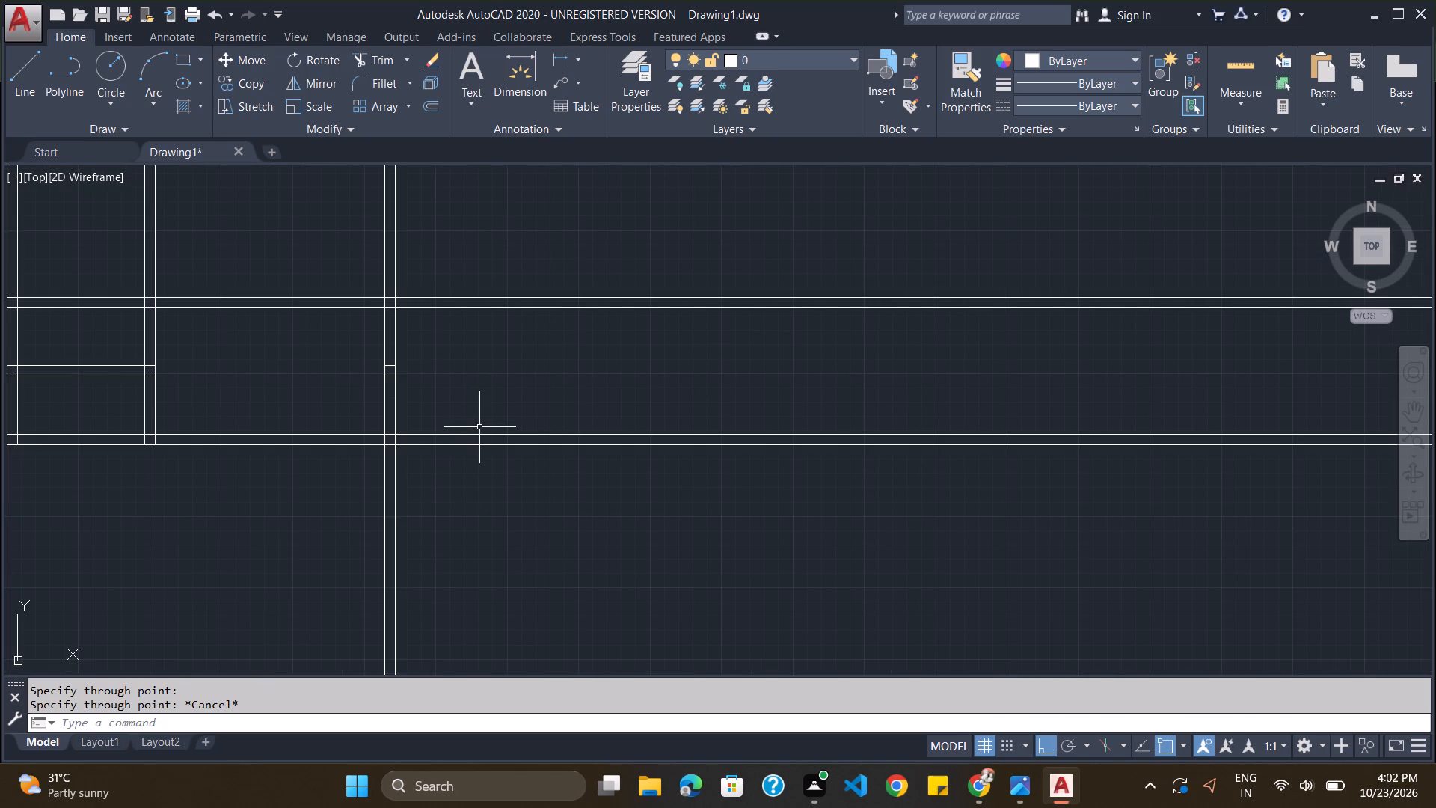
type("trim")
key("Return")
key("Return")
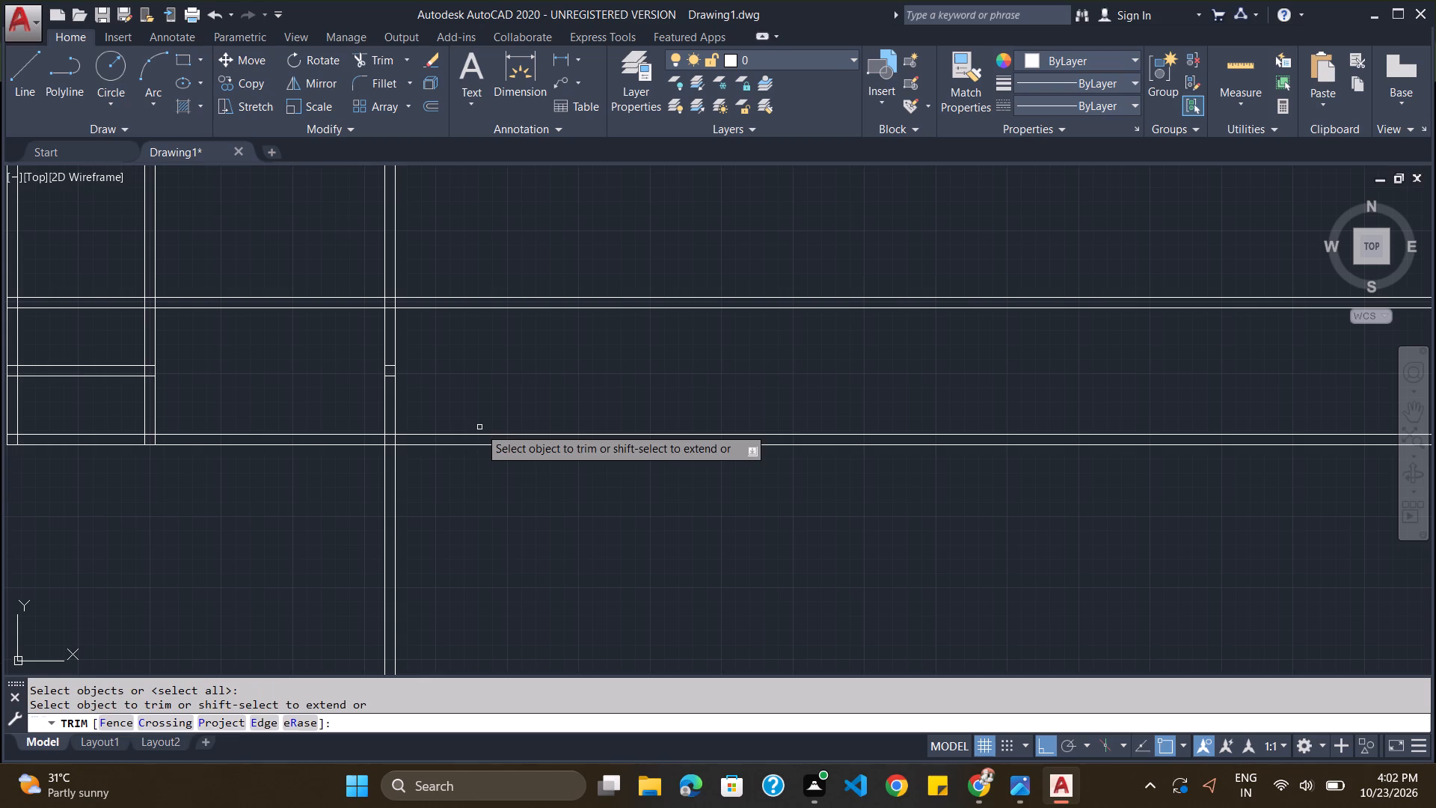
left_click(482, 435)
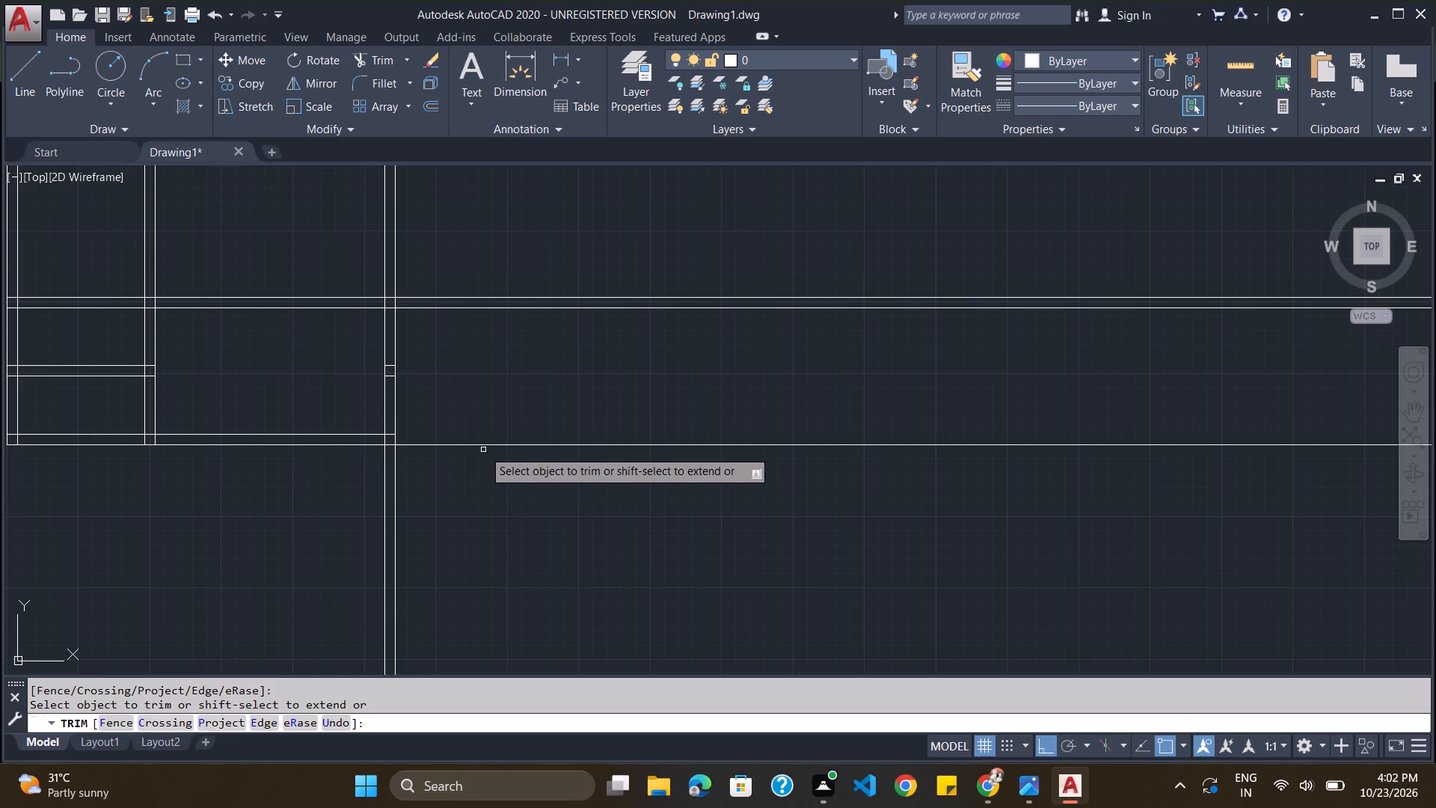
left_click(487, 447)
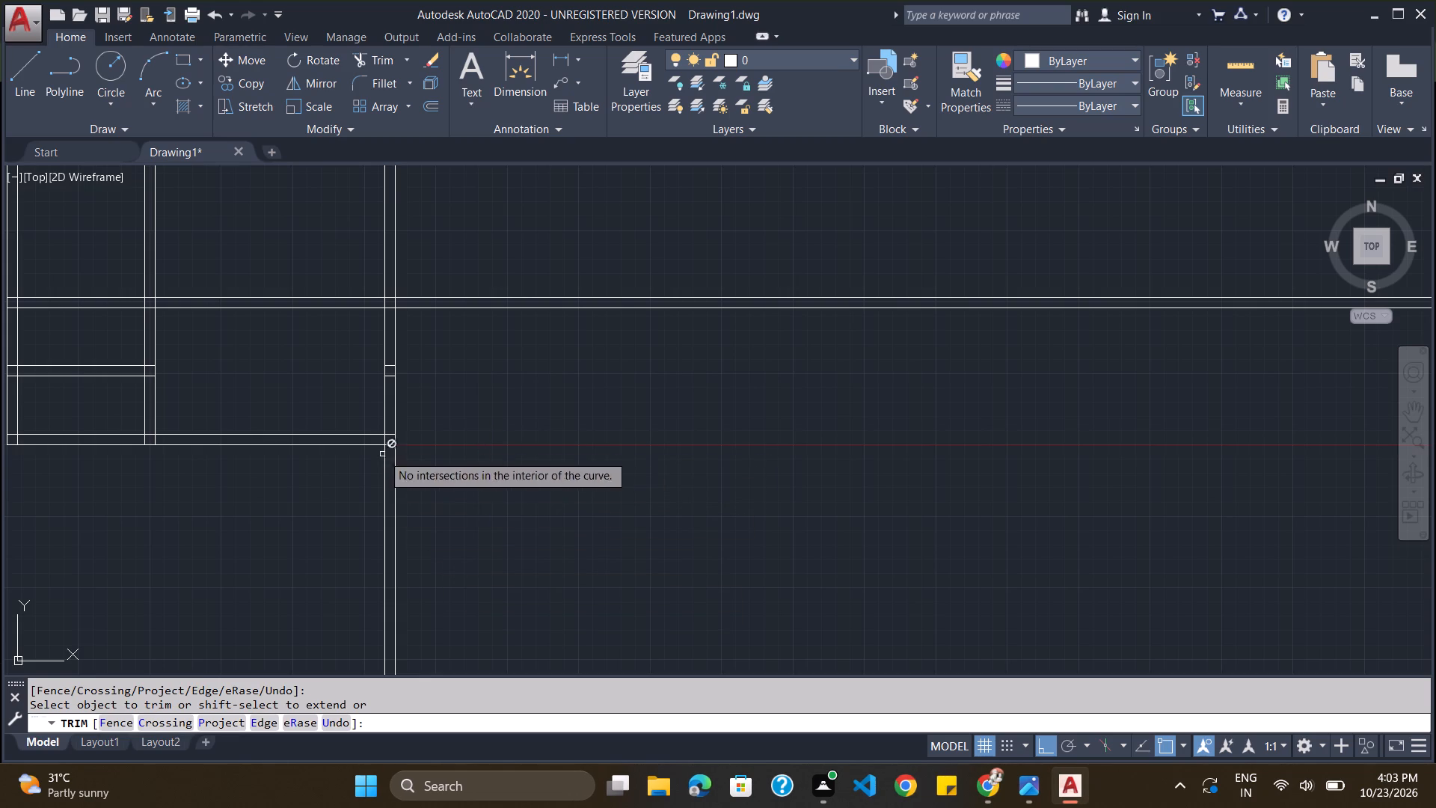
left_click(389, 444)
left_click(390, 432)
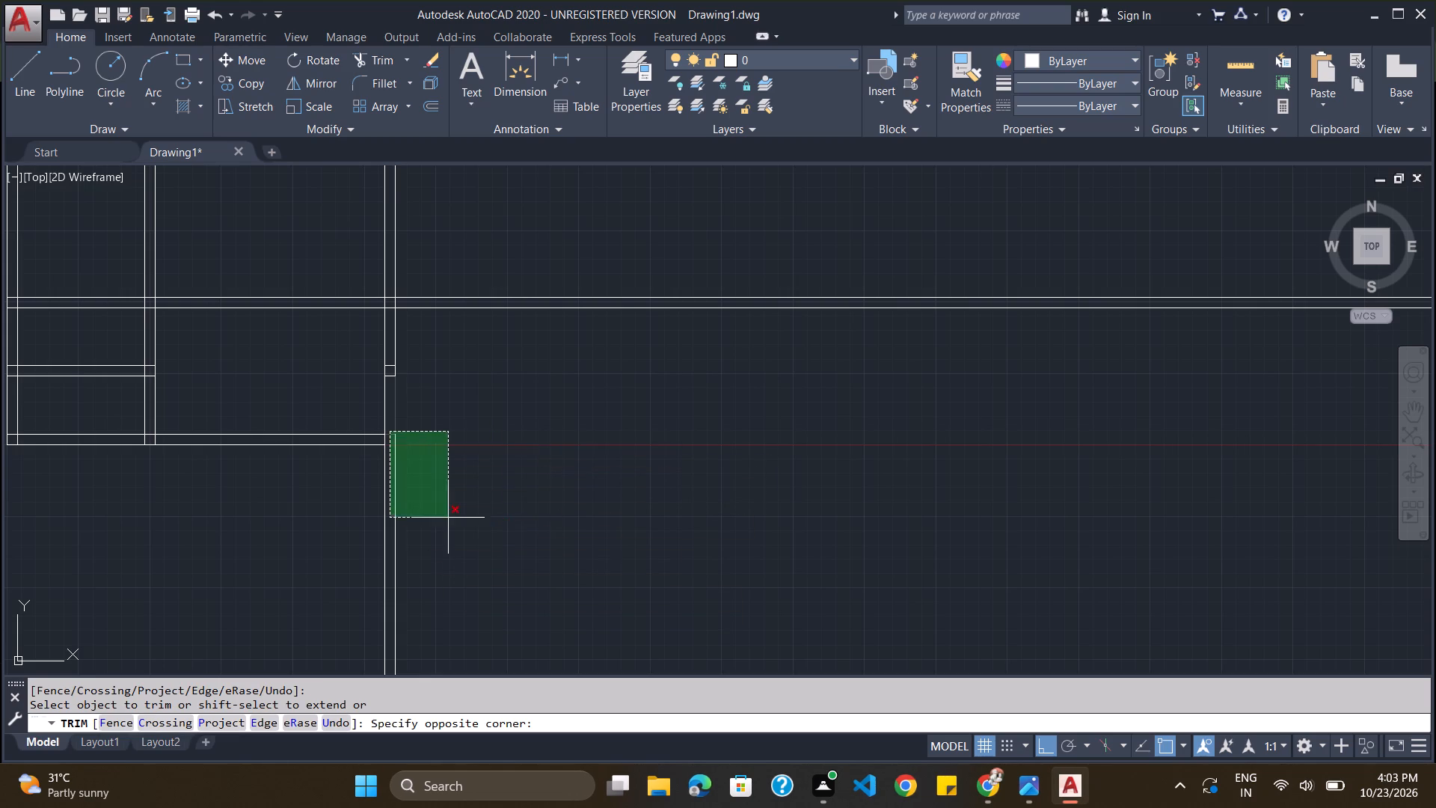
left_click(392, 434)
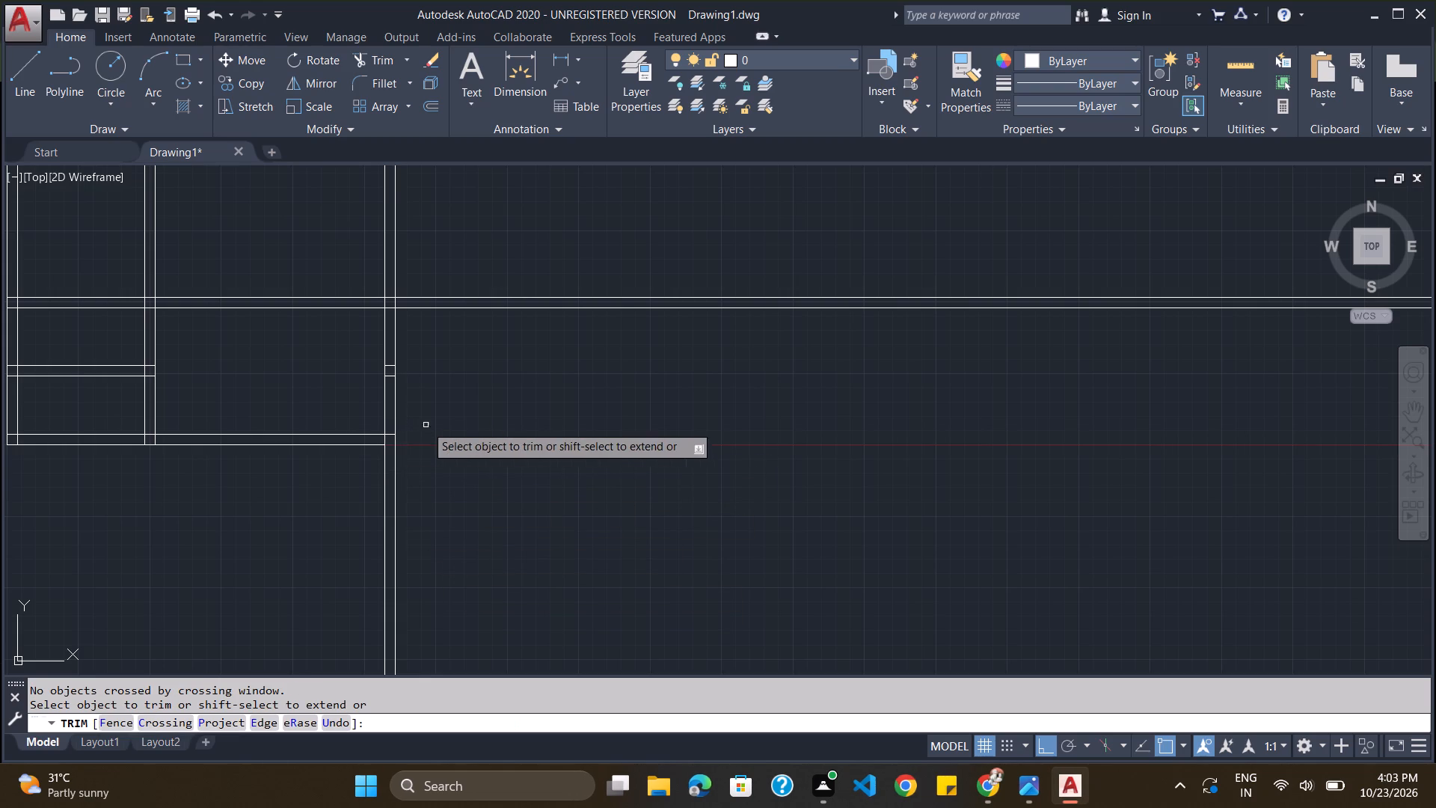
left_click(390, 434)
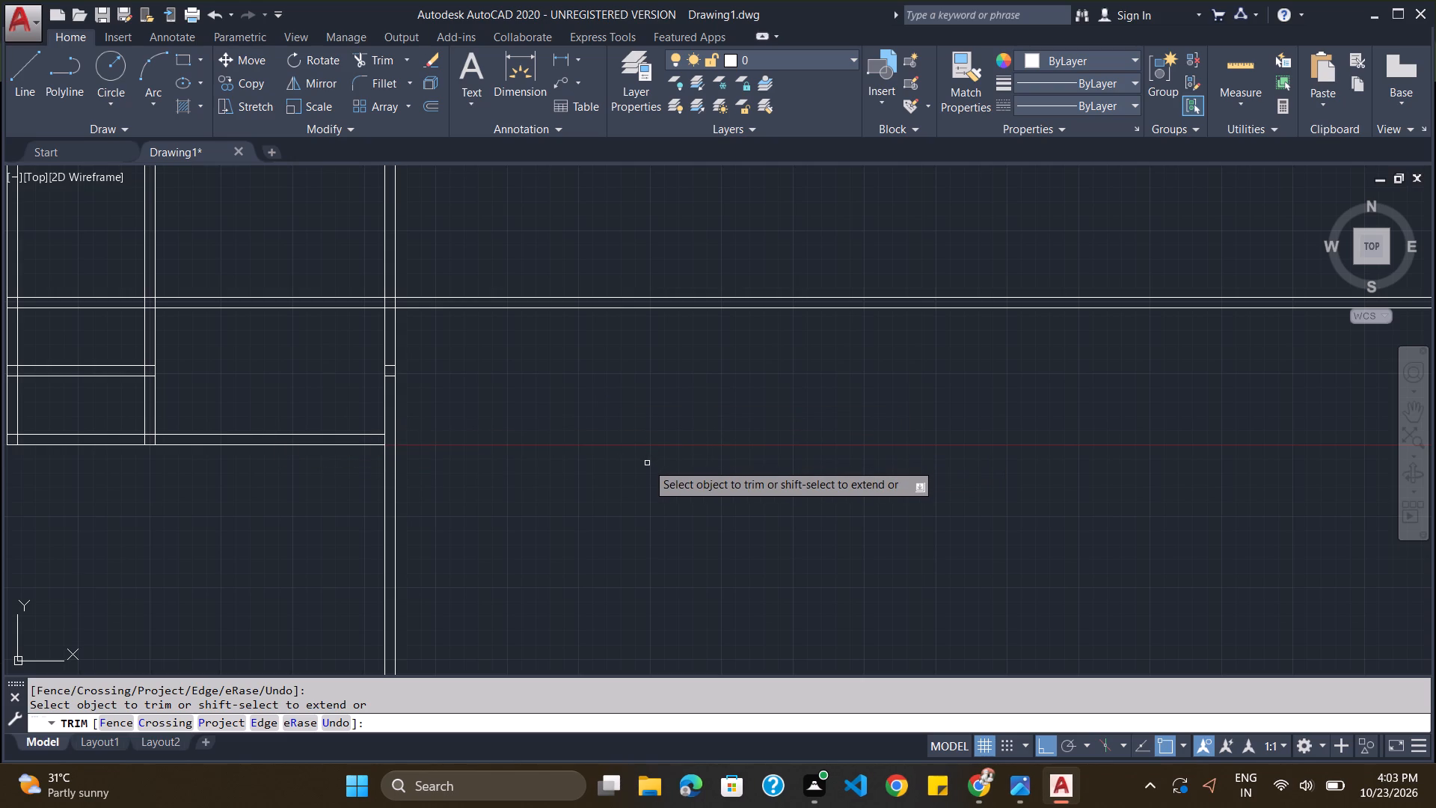
left_click(464, 728)
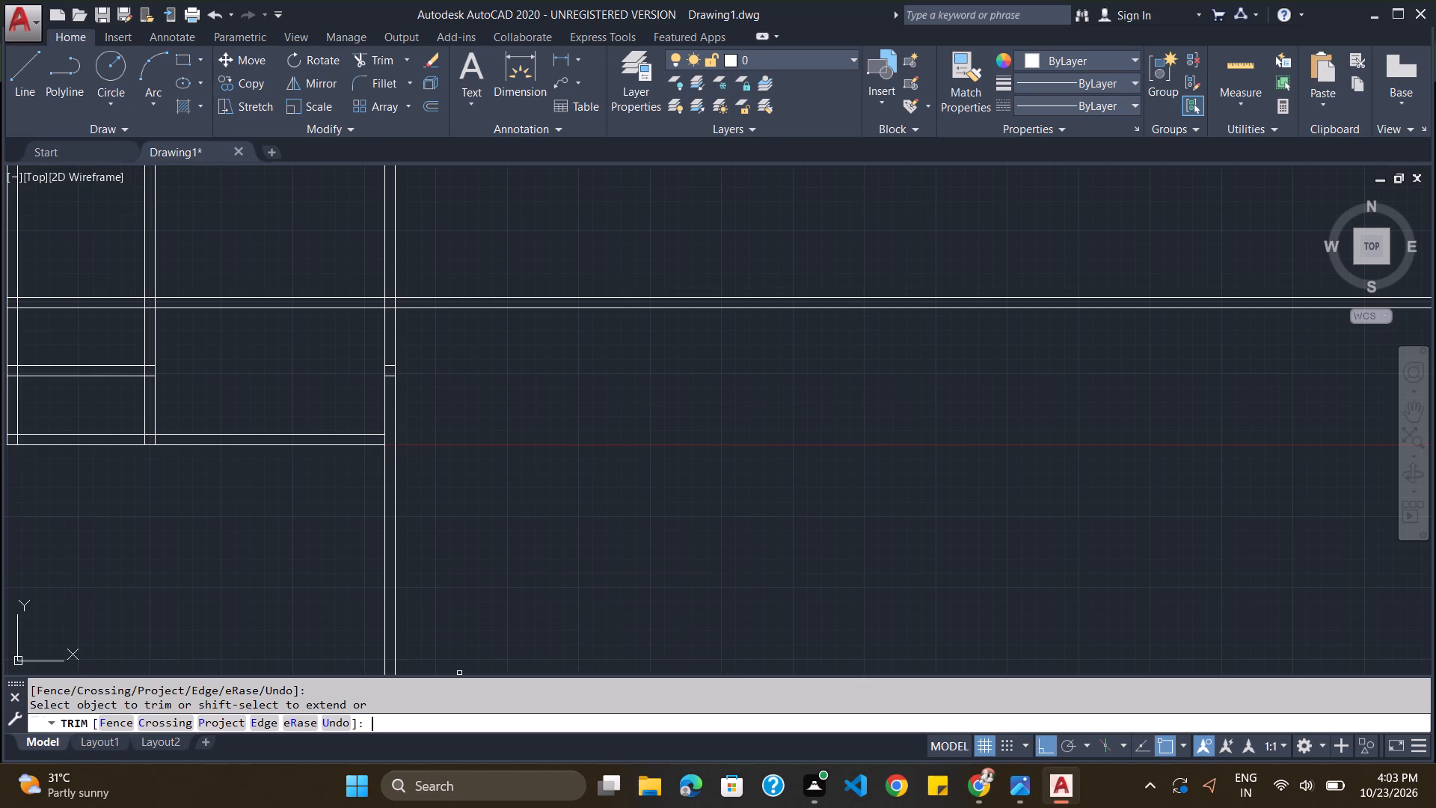
key("Escape")
Offset the left line of the third vertical wall's lower extension to the right by 4320.
key("o")
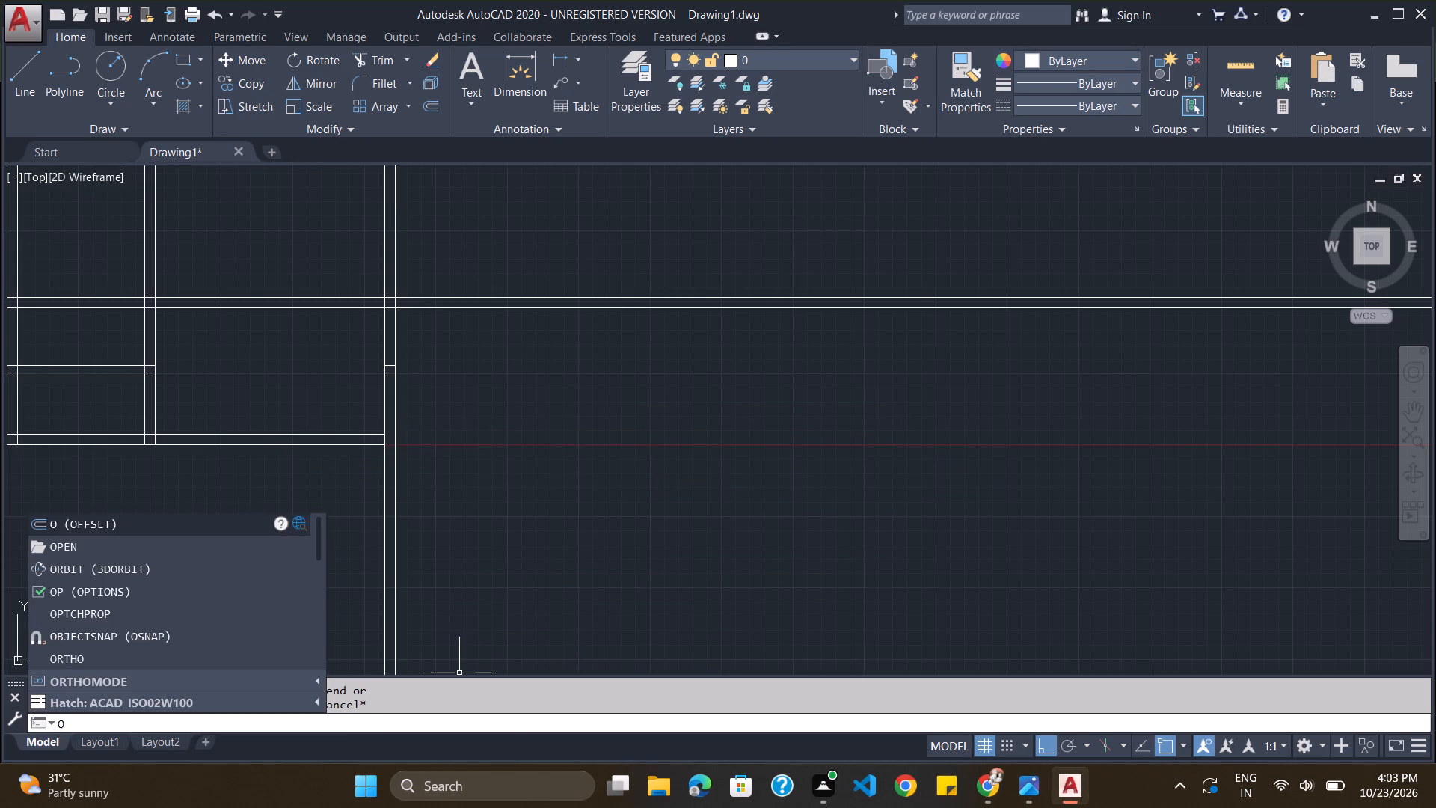
key("Return")
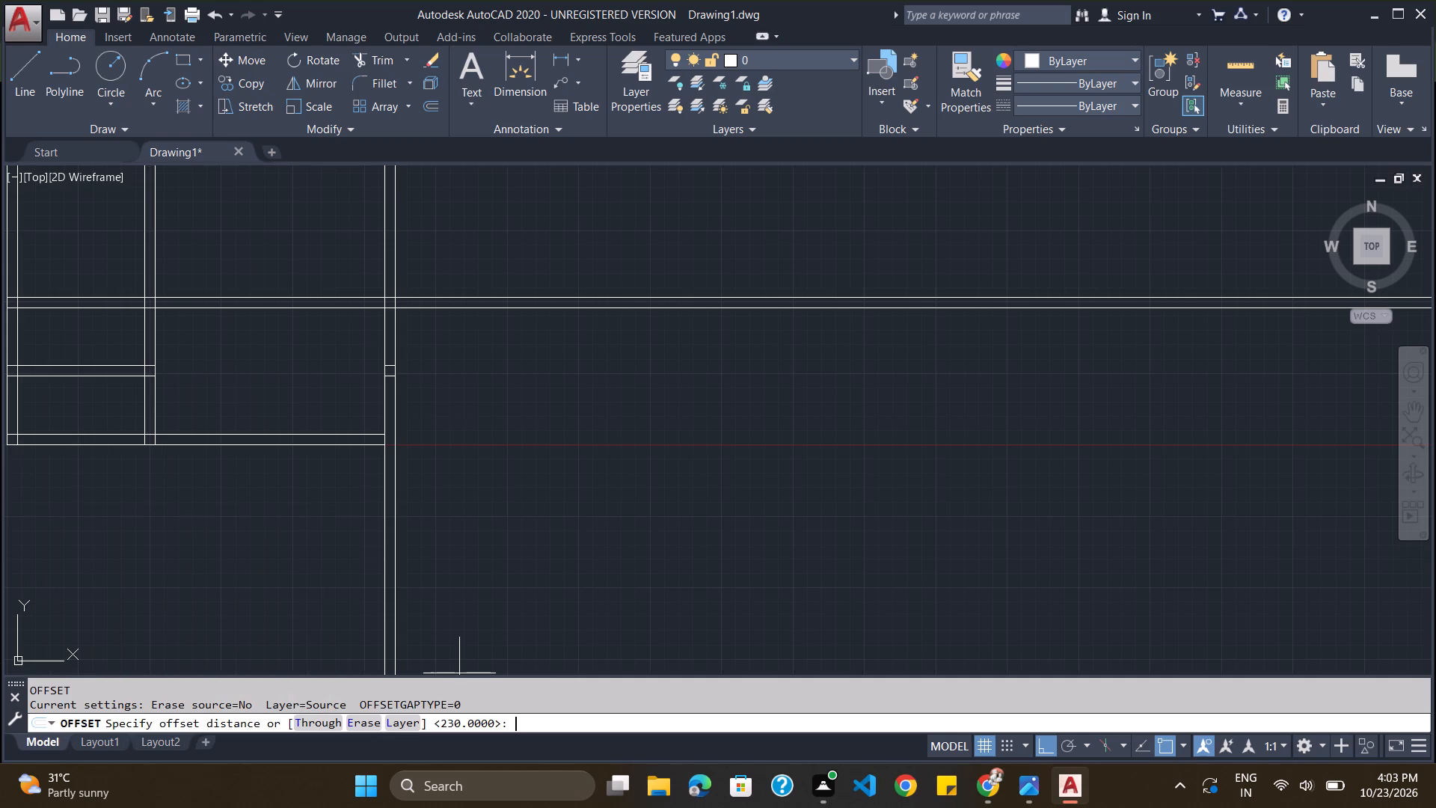
key("4")
type("320")
key("Return")
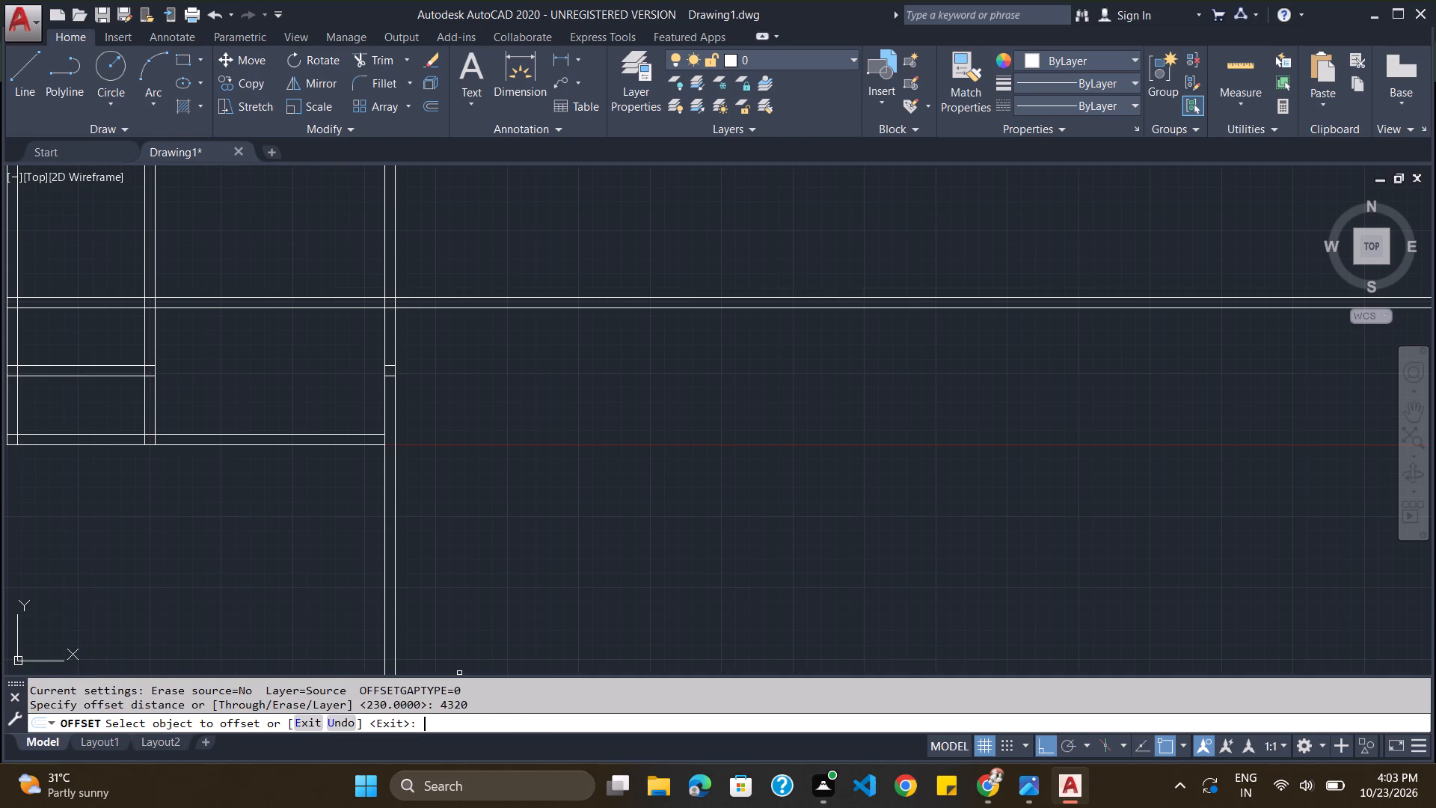
left_click(384, 533)
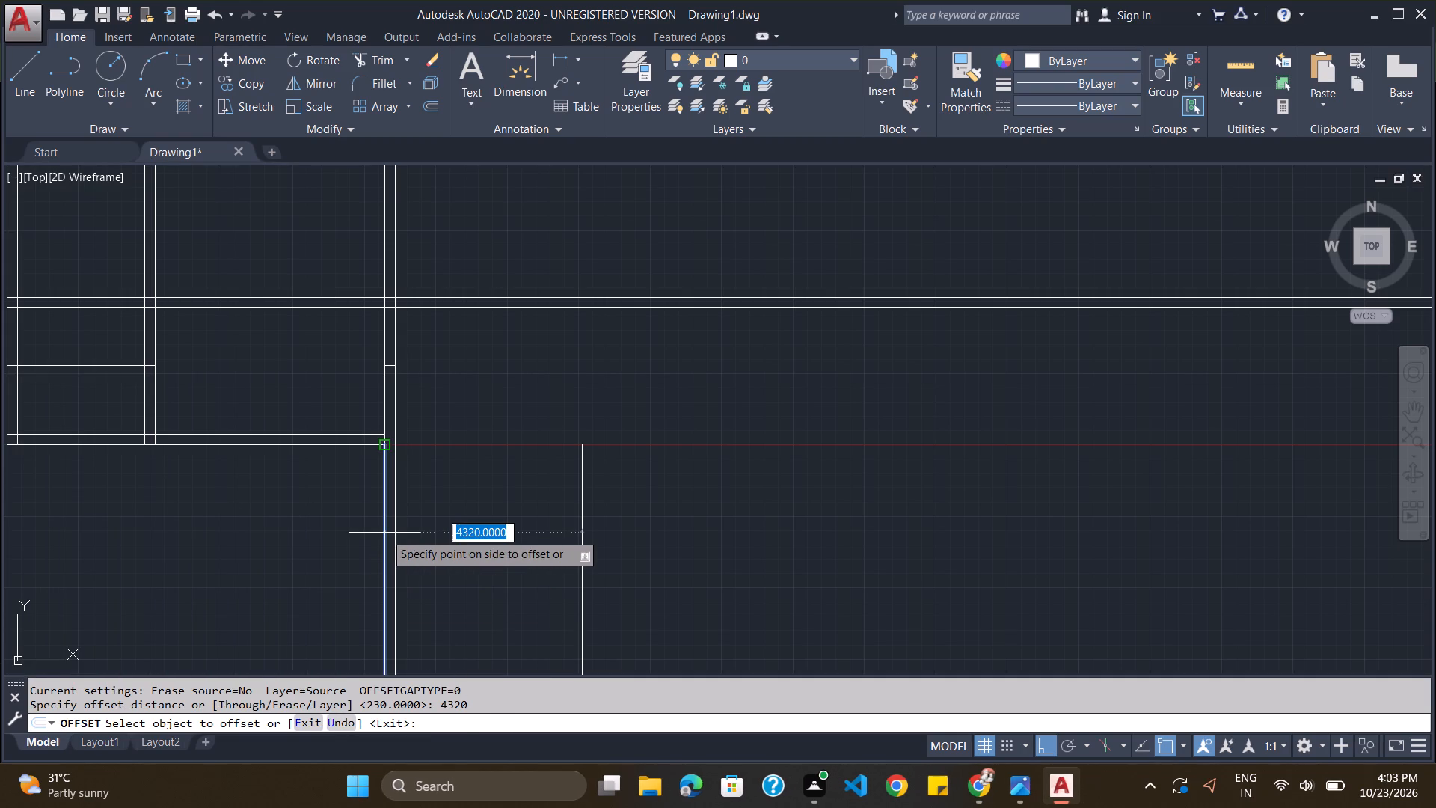
left_click(567, 530)
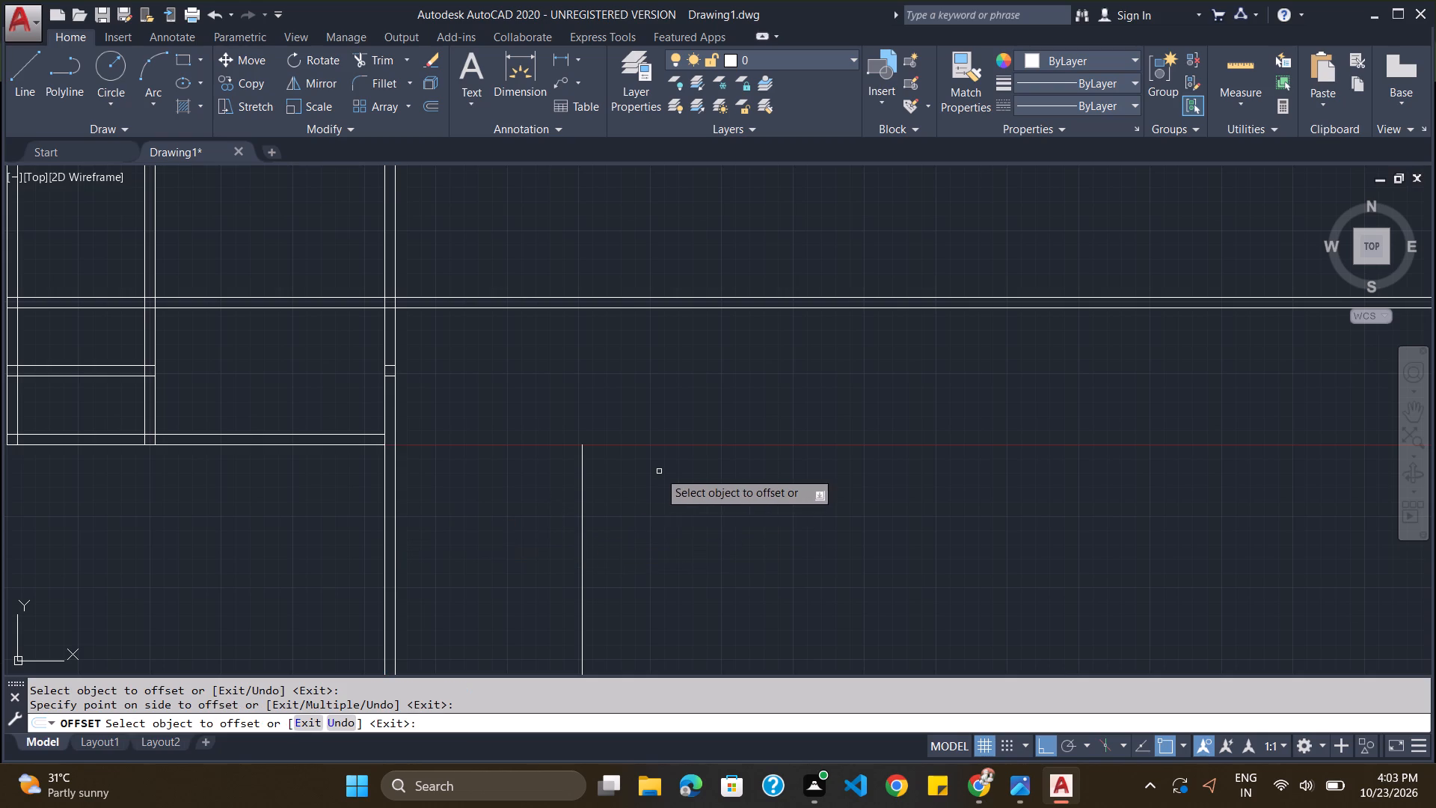
key("Escape")
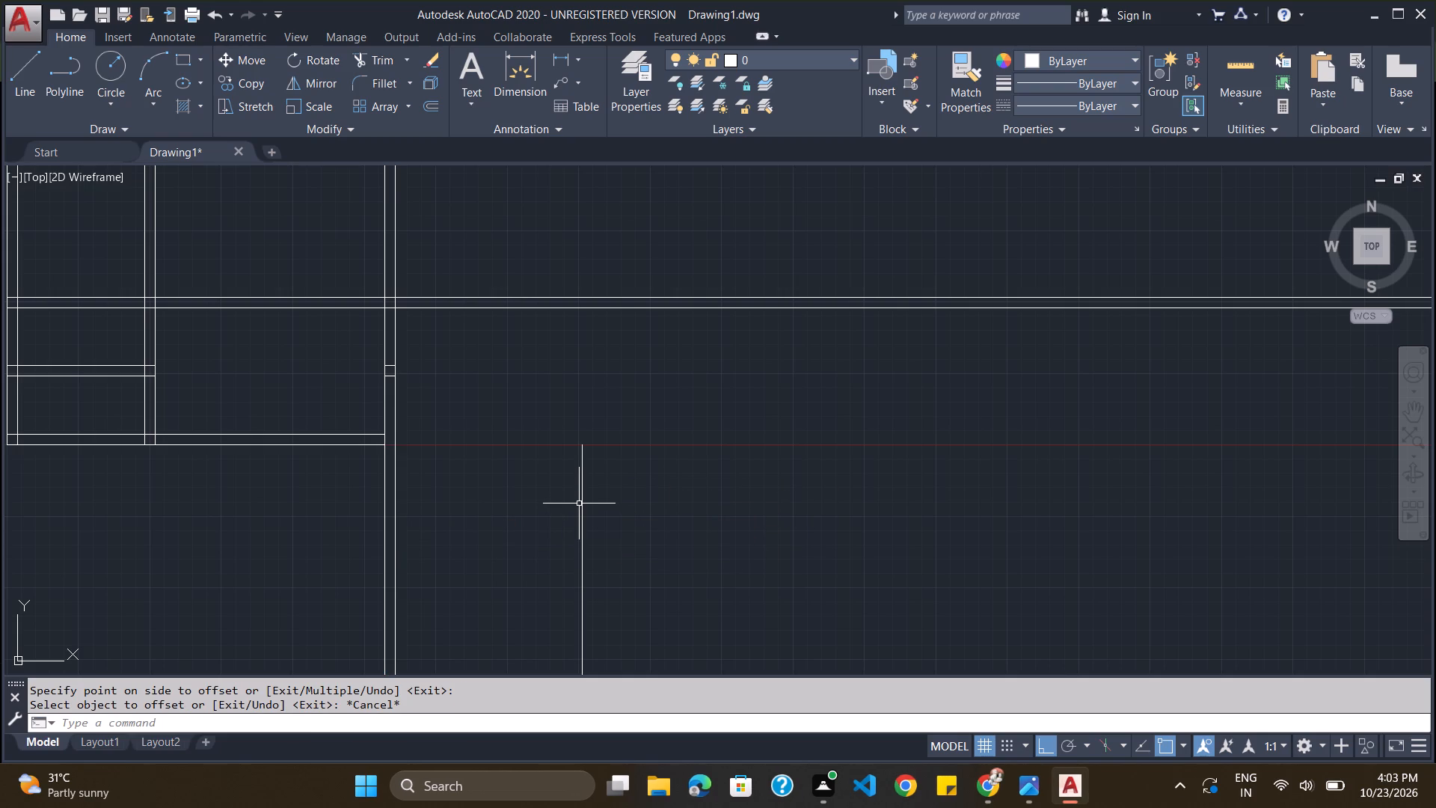
Offset the new vertical line to the right by 230 to form the fourth vertical wall.
key("o")
key("Return")
type("230")
key("Return")
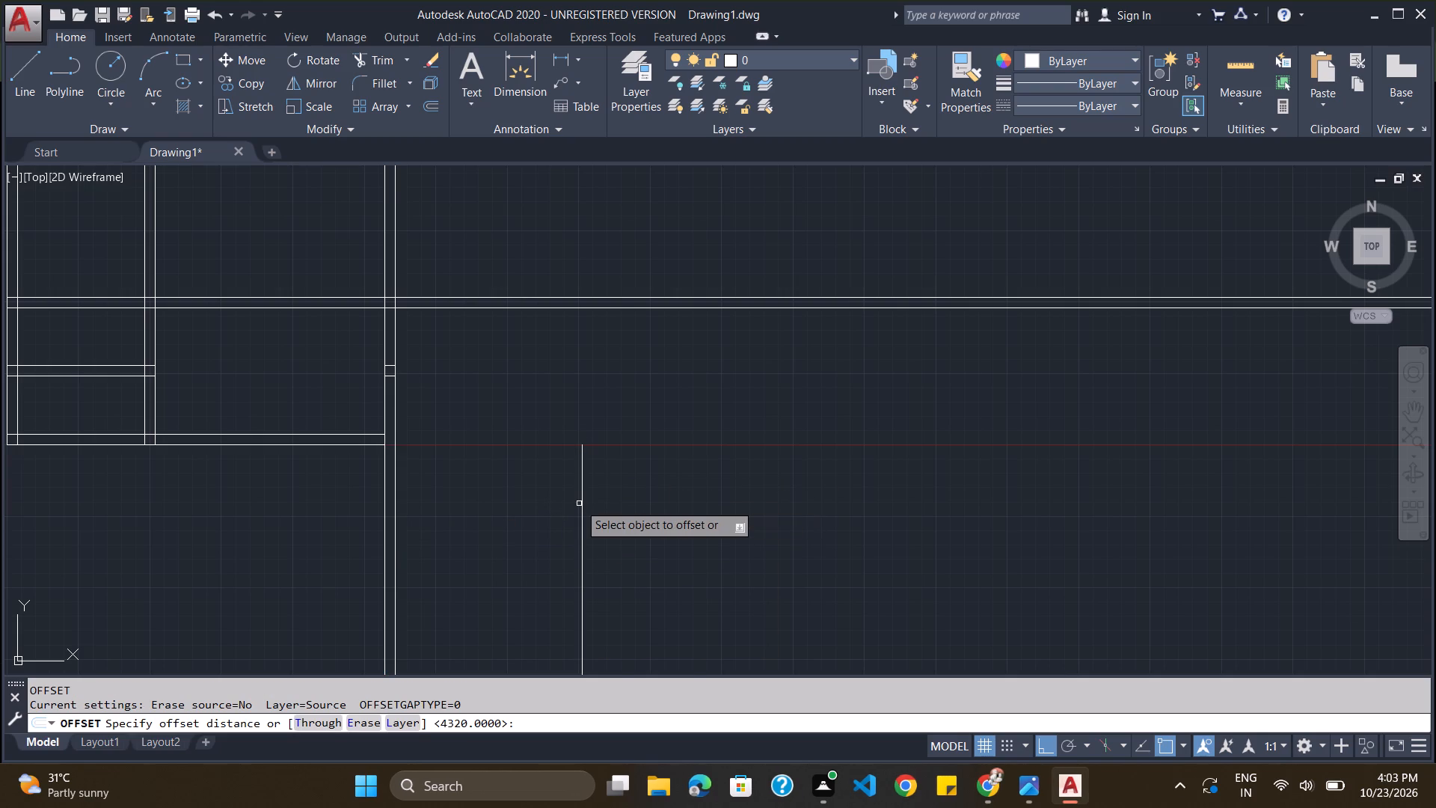
left_click(583, 536)
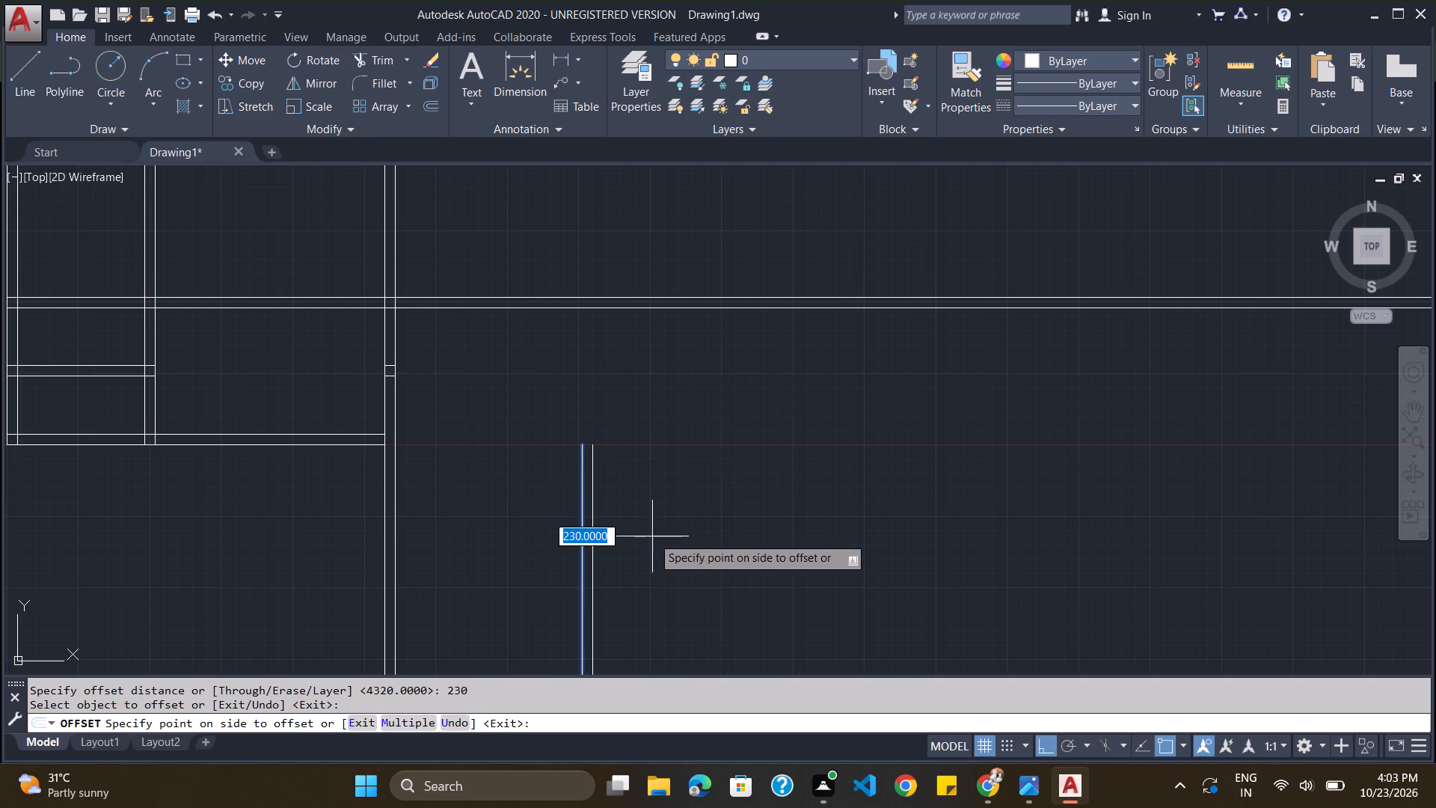
left_click(652, 536)
key("Escape")
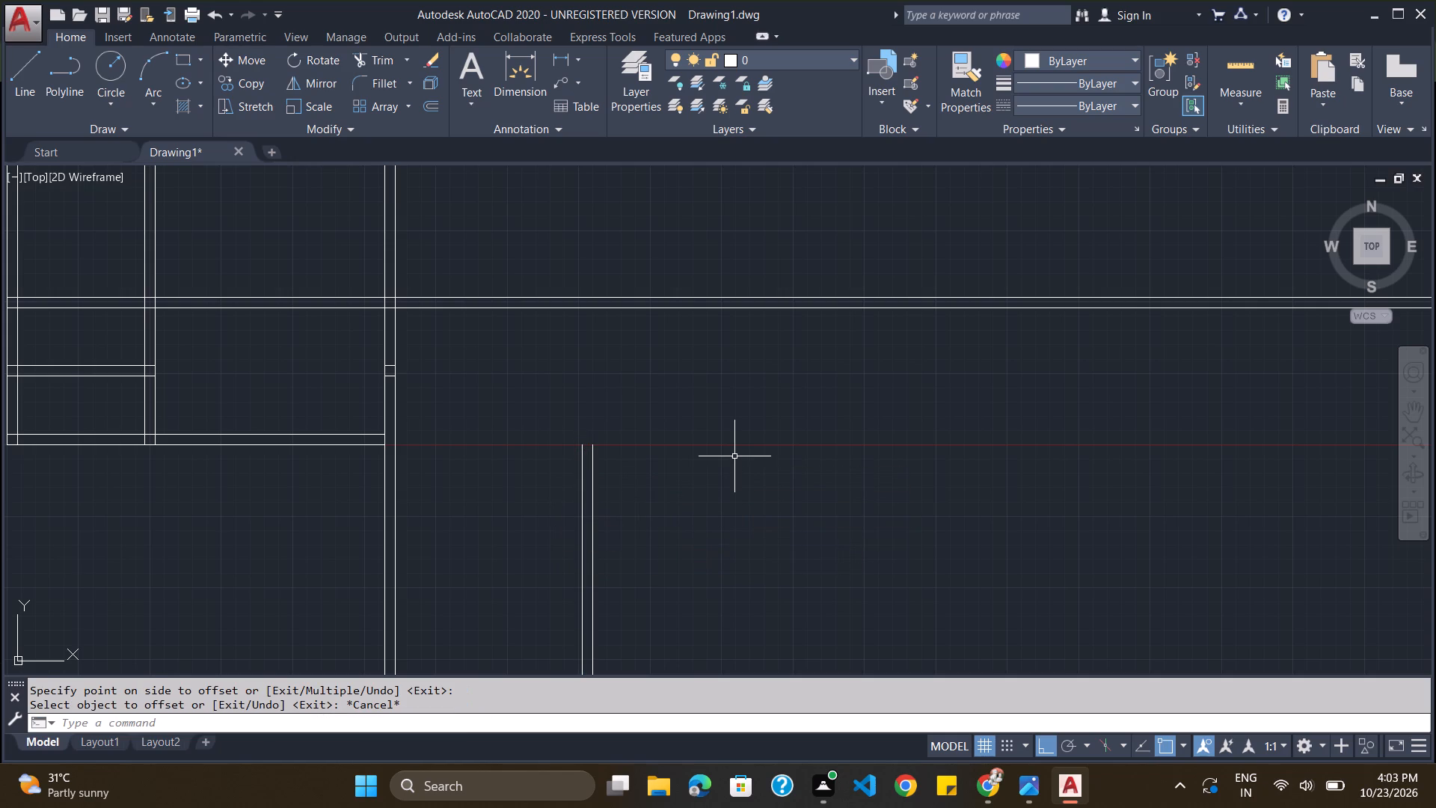
Extend both lines of the fourth vertical wall up through the long horizontal wall to its upper line.
type("trim")
key("Return")
key("Return")
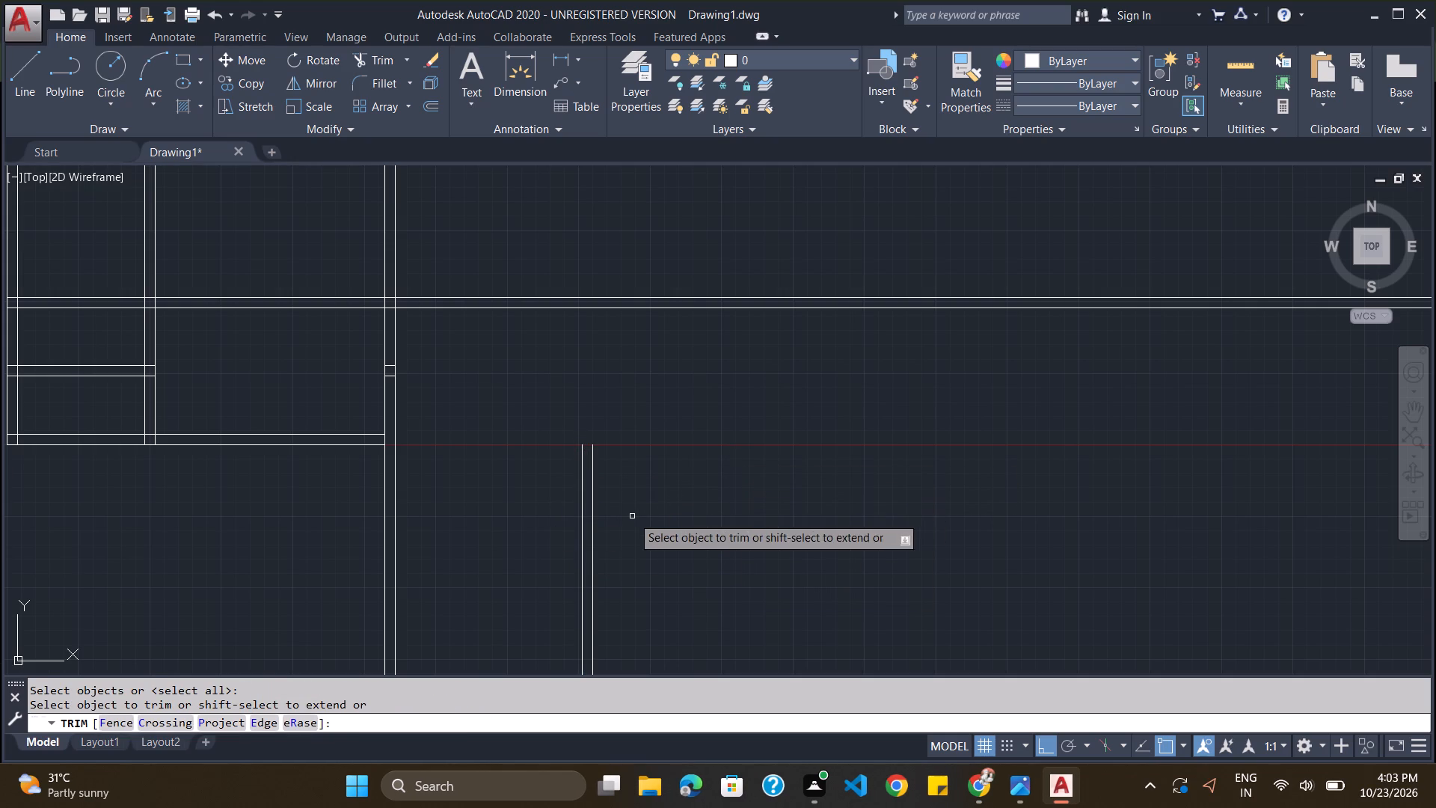
left_click(594, 536, "shift")
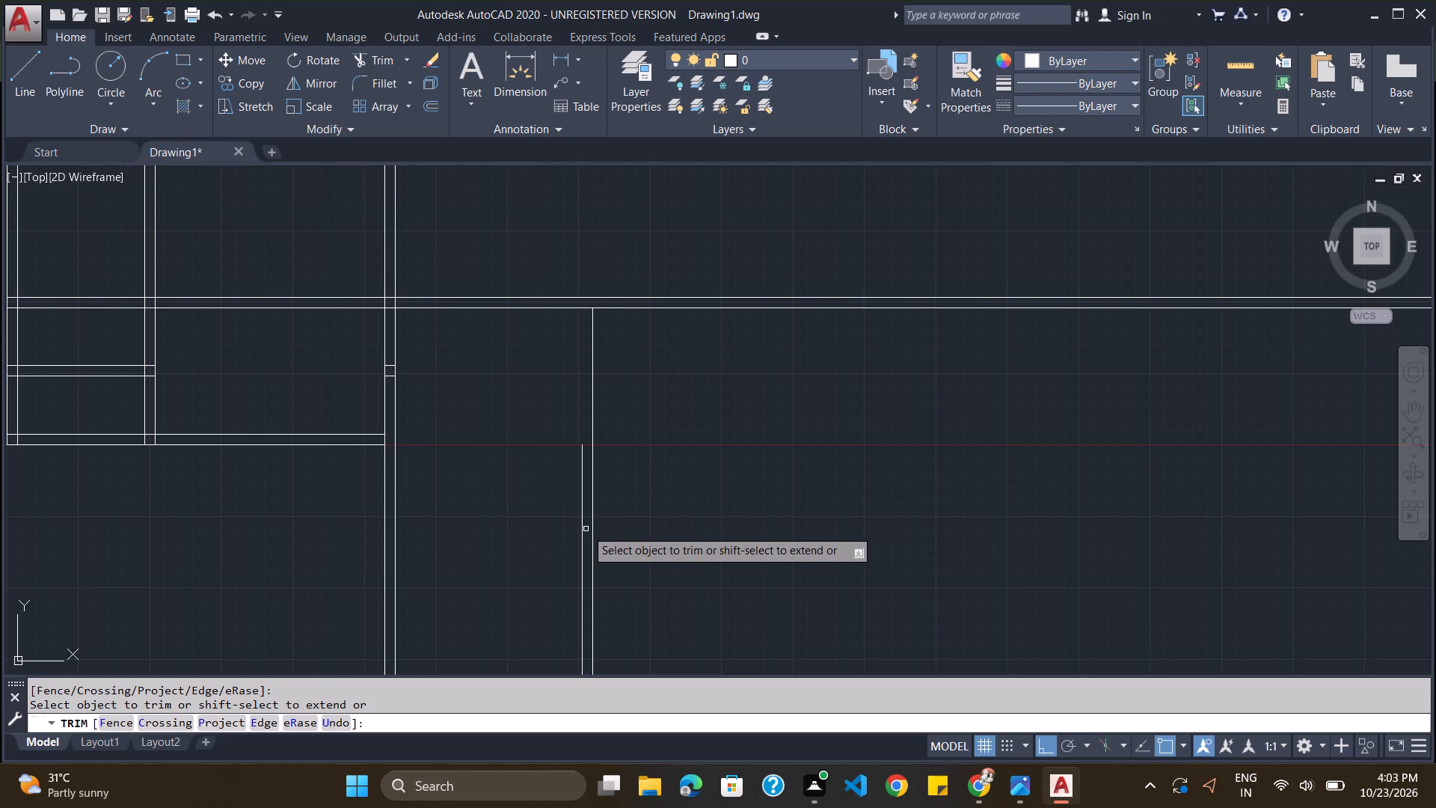
left_click(583, 516, "shift")
left_click(583, 475, "shift")
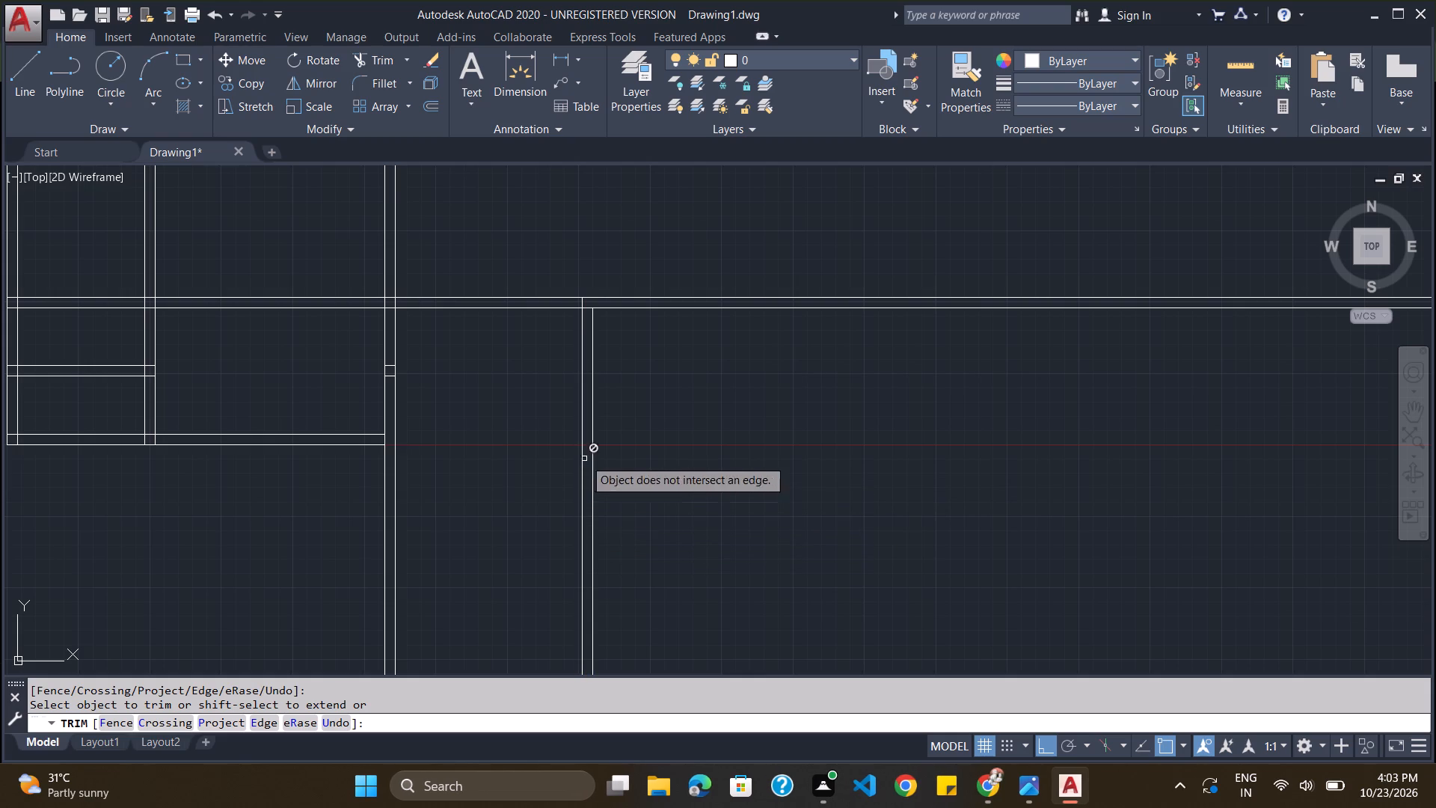
left_click(592, 442, "shift")
left_click(592, 439, "shift")
left_click(593, 434, "shift")
scroll(588, 434, "down", 2)
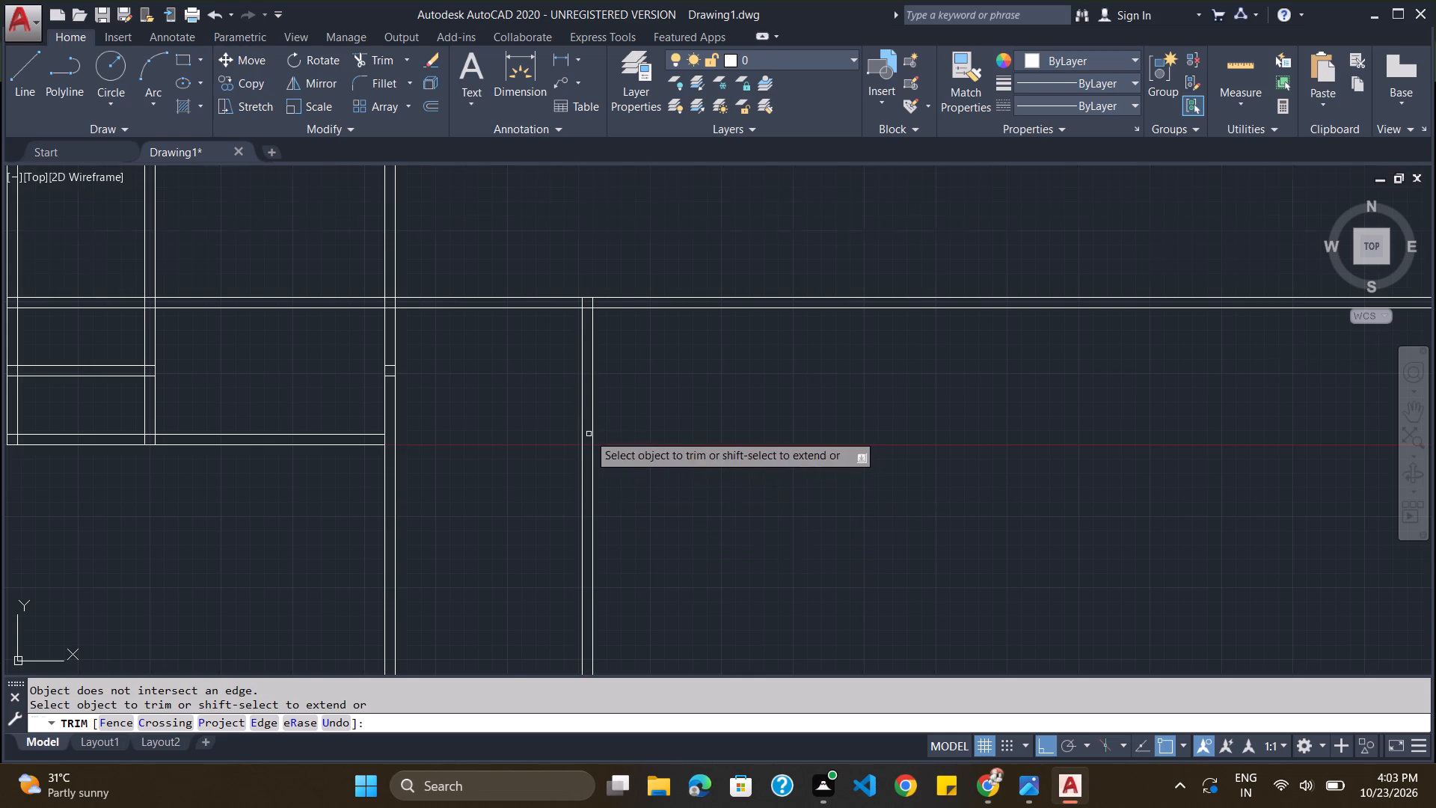
scroll(588, 434, "down", 6)
scroll(553, 402, "up", 1)
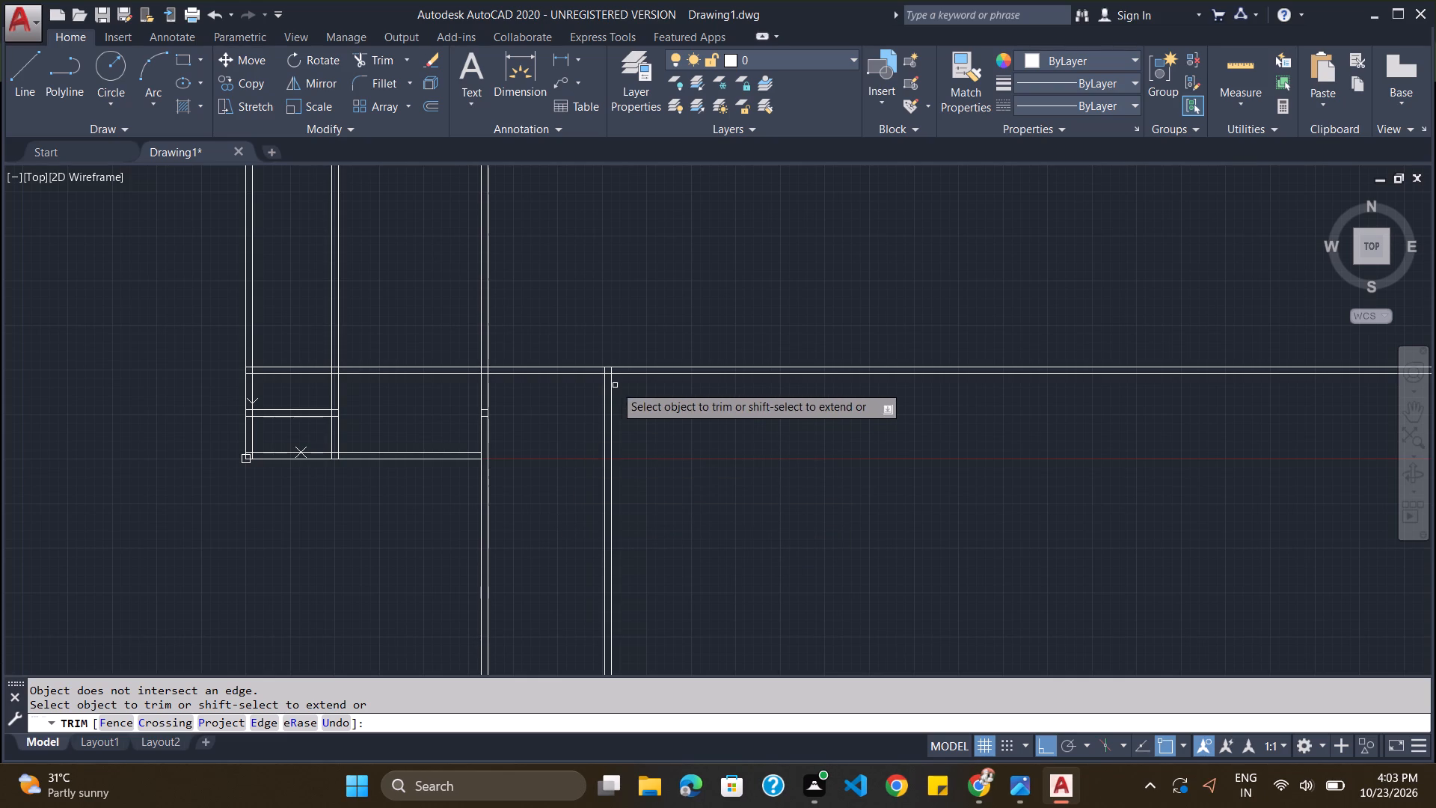
Draw two rays straight up from the upper ends of the fourth vertical wall's lines, continuing that wall above the horizontal wall.
type("ra")
key("Escape")
type("ra")
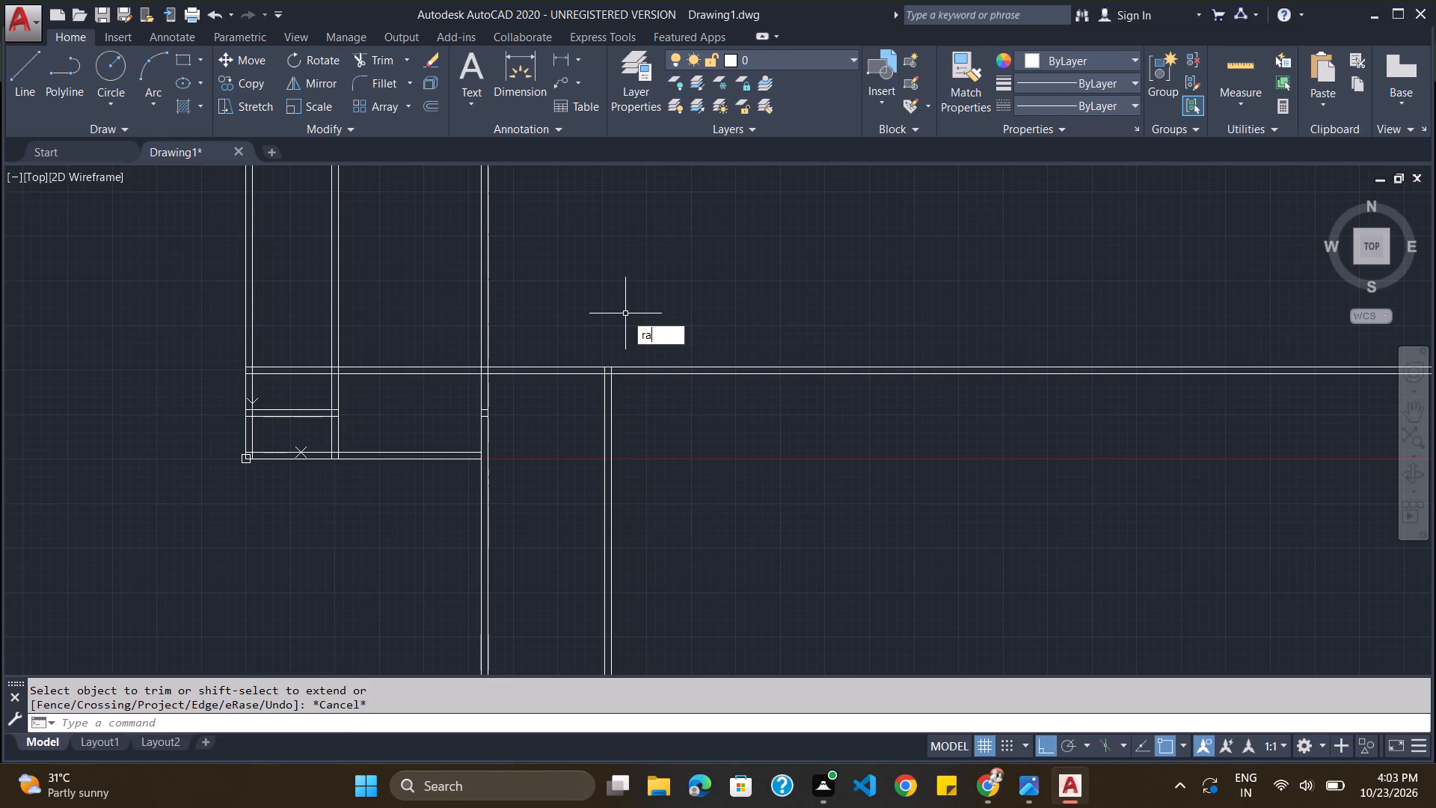
key("y")
key("Return")
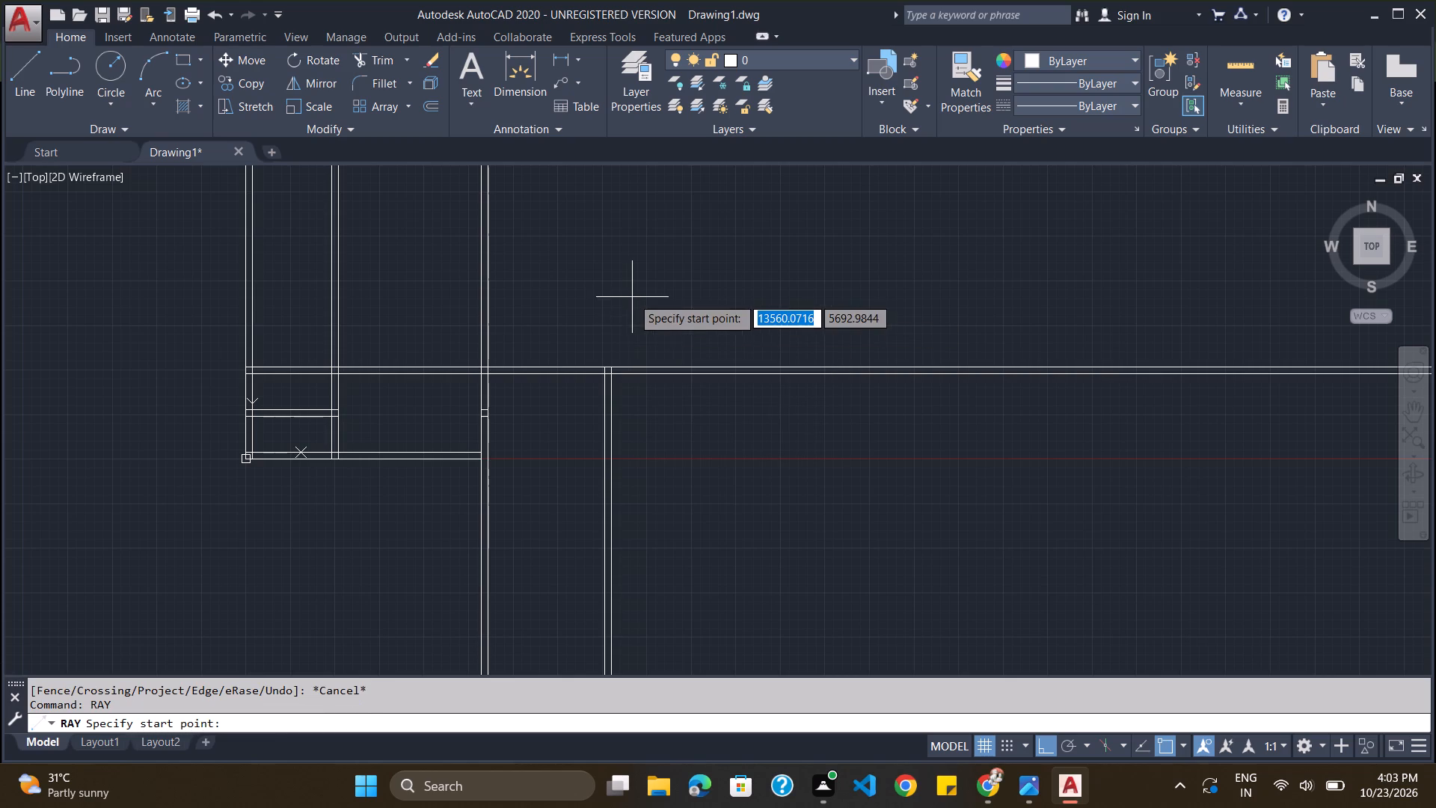
left_click(601, 364)
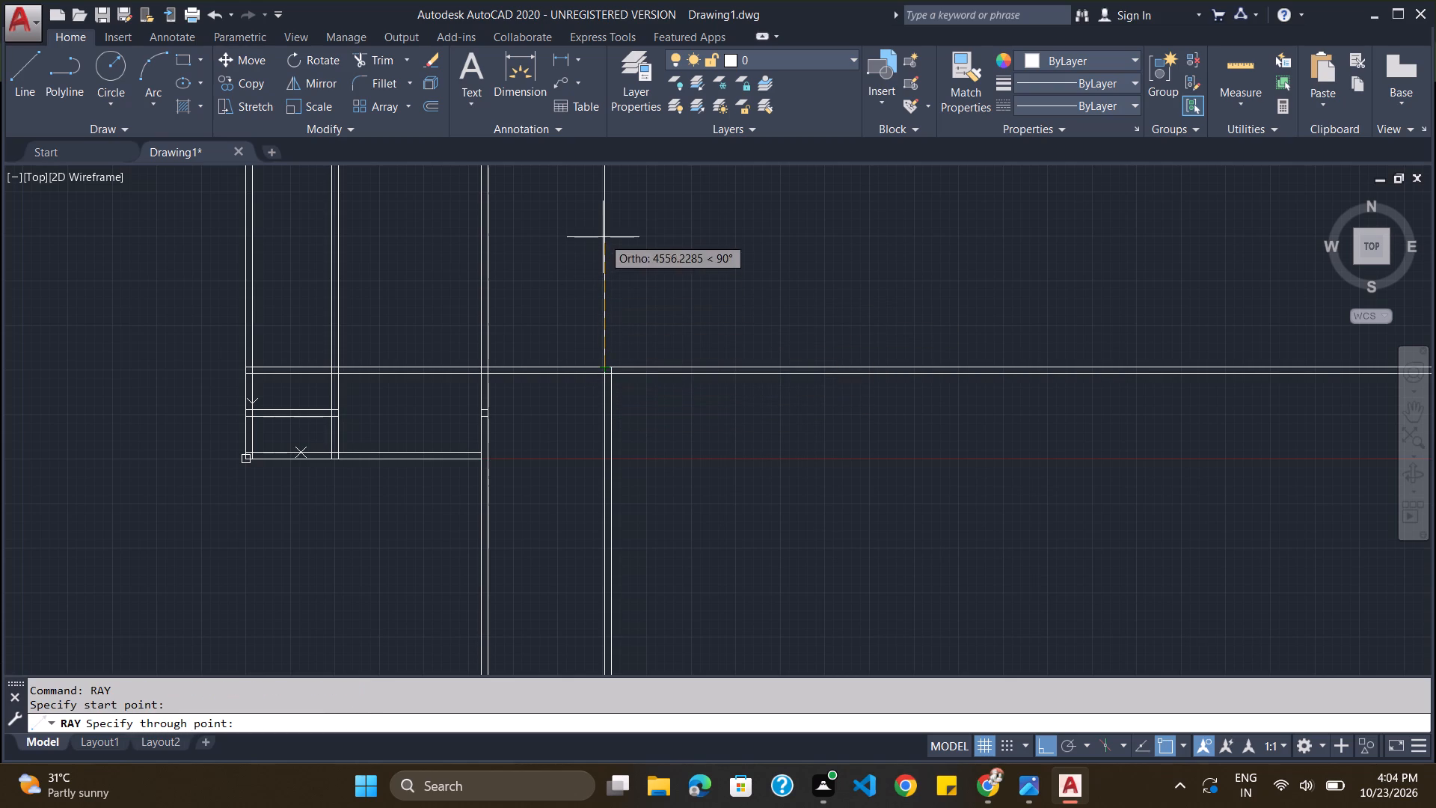
left_click(604, 237)
key("Escape")
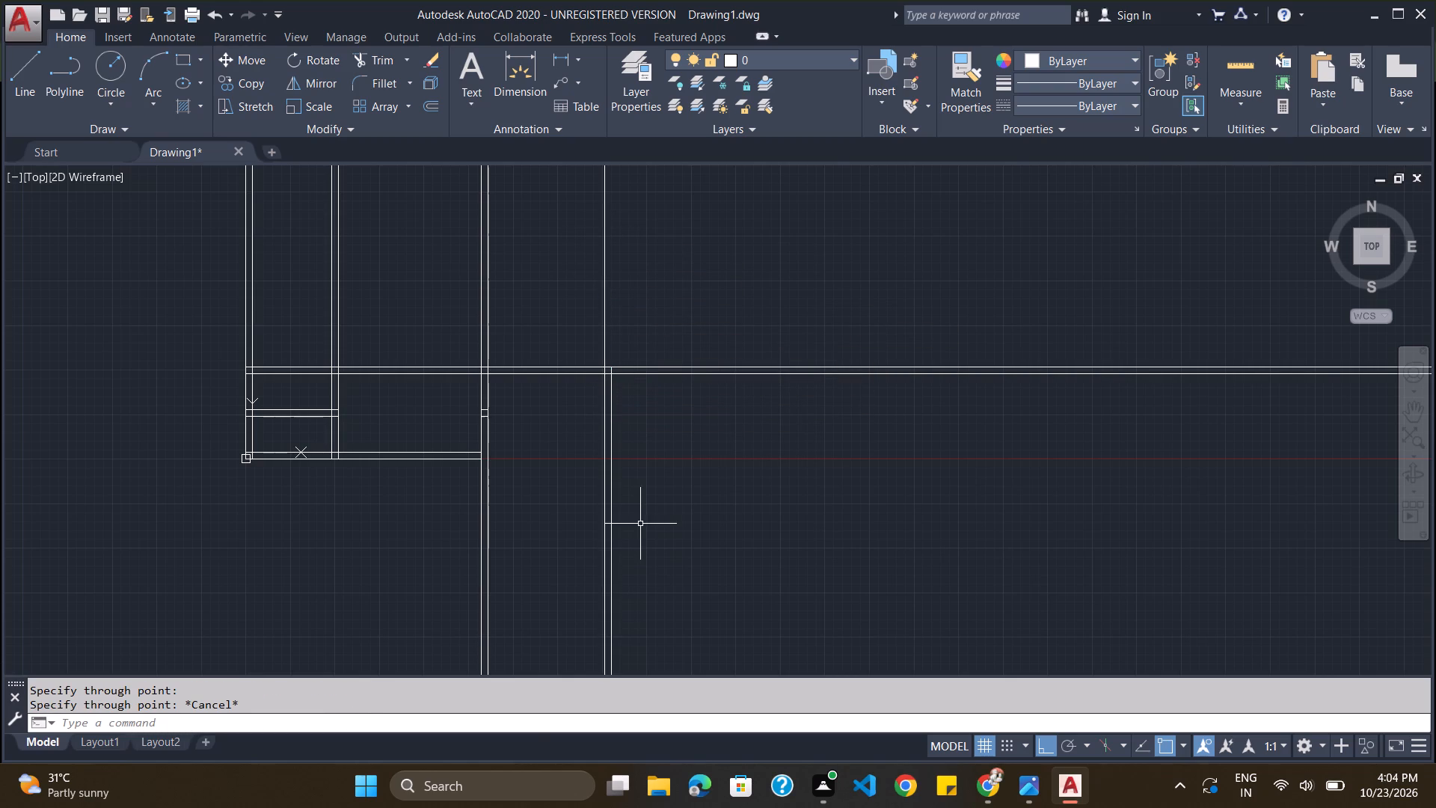
left_click(545, 723)
type("rau")
key("BackSpace")
key("y")
key("Return")
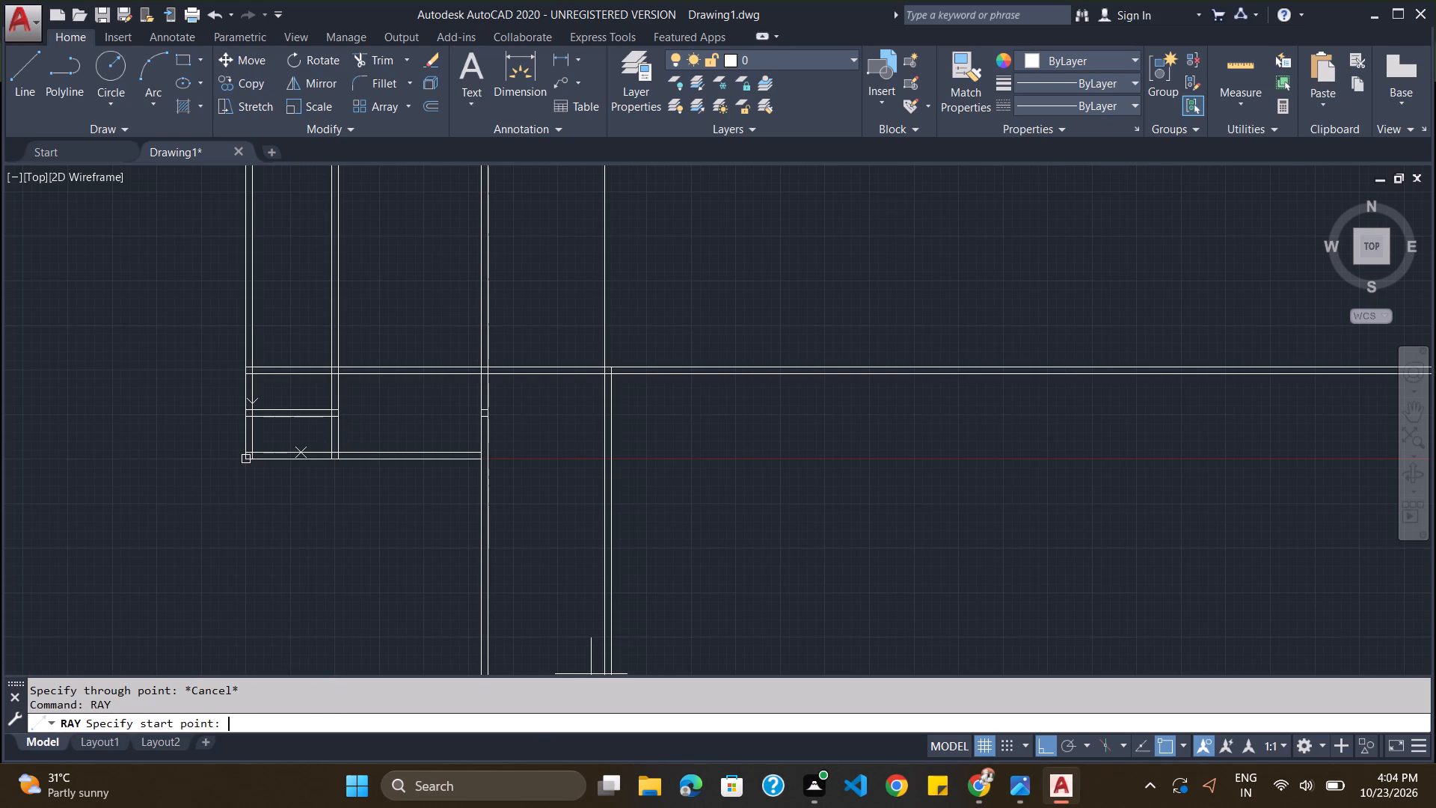
left_click(612, 361)
left_click(630, 275)
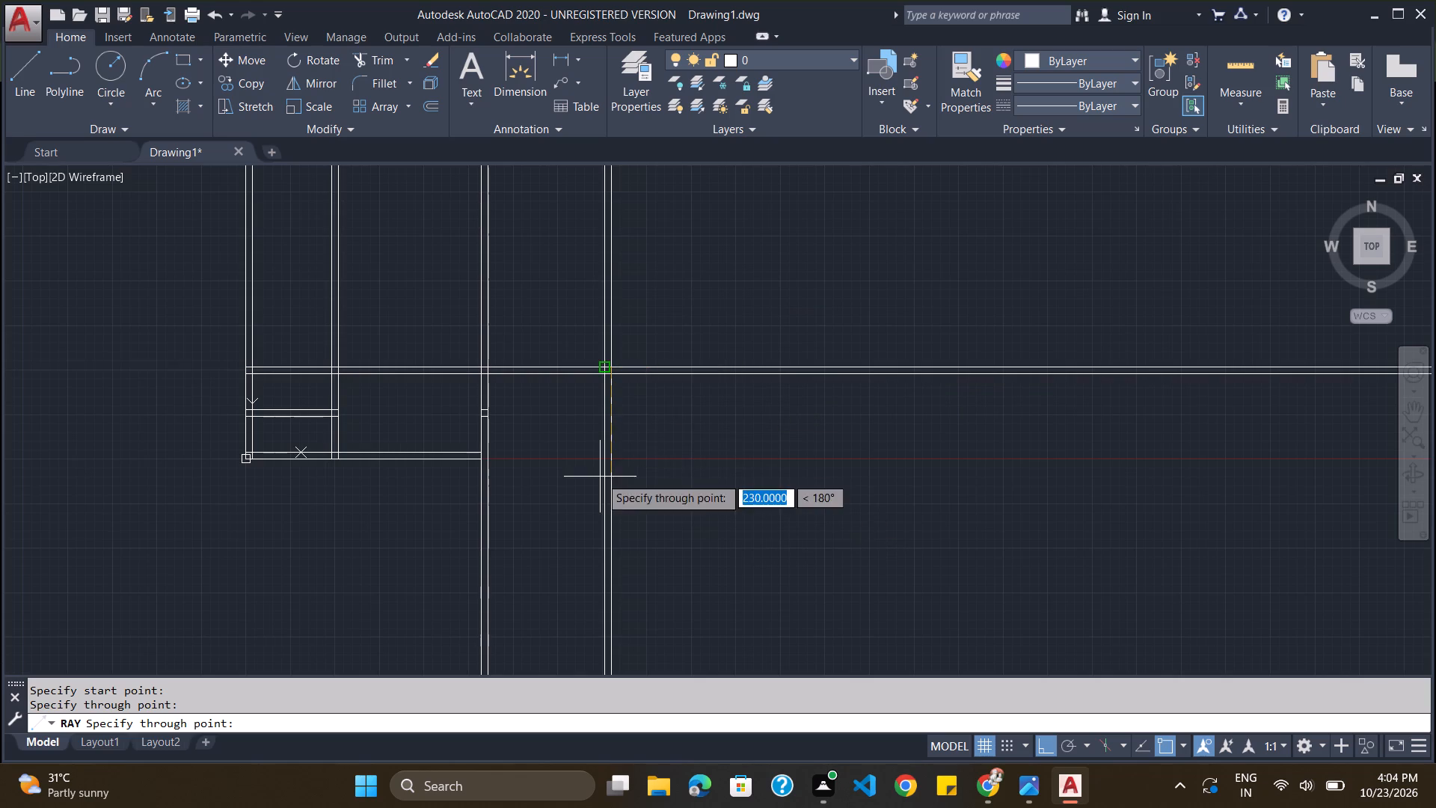
key("Escape")
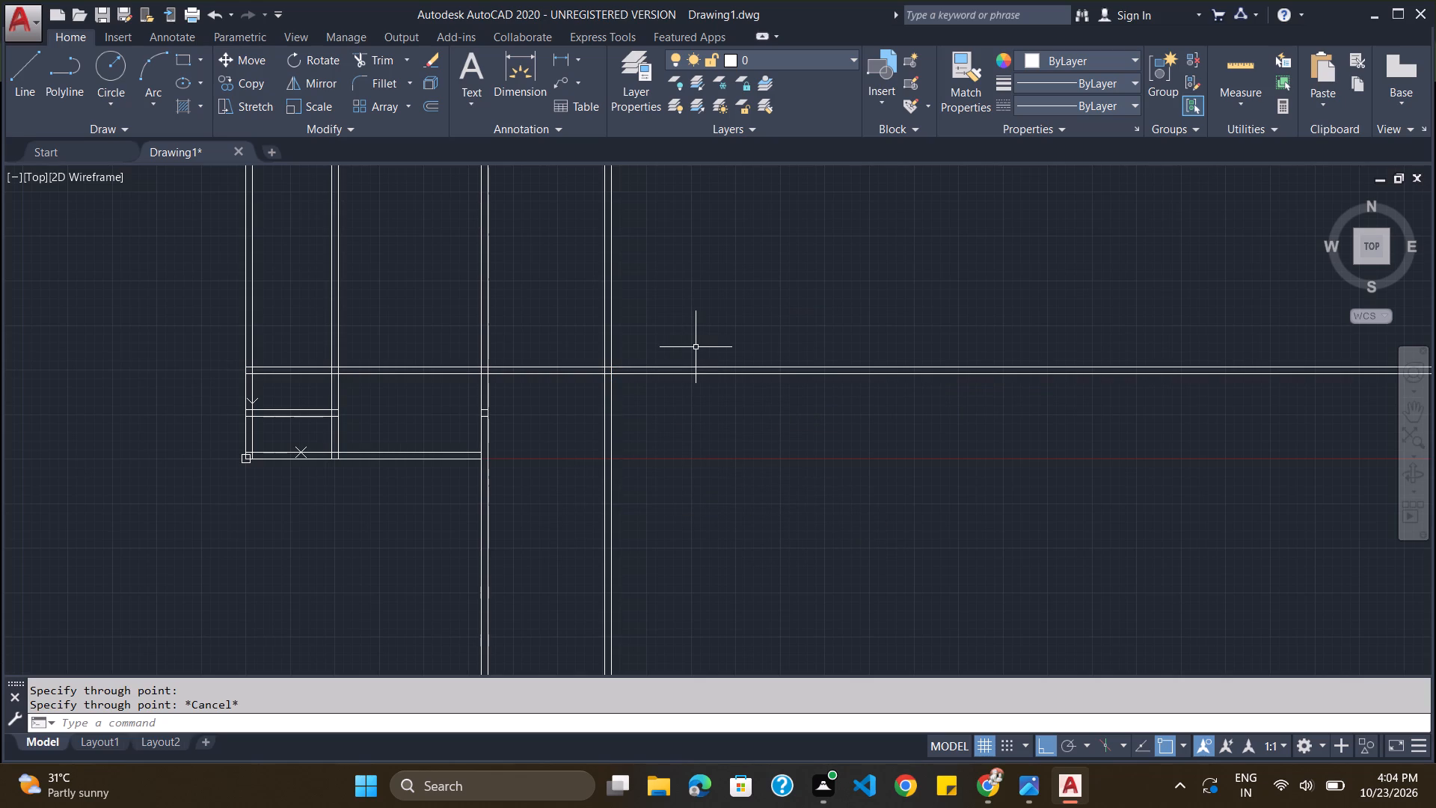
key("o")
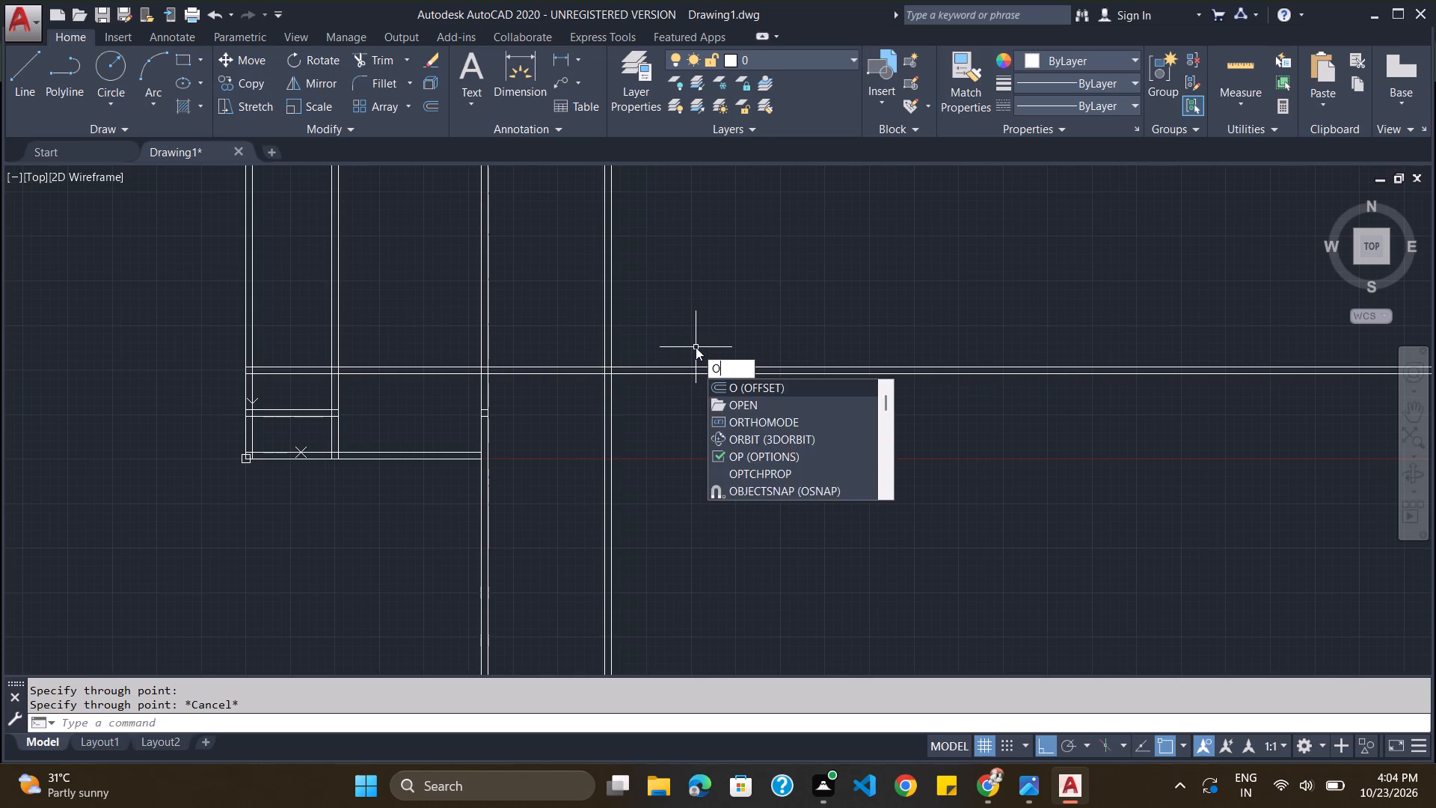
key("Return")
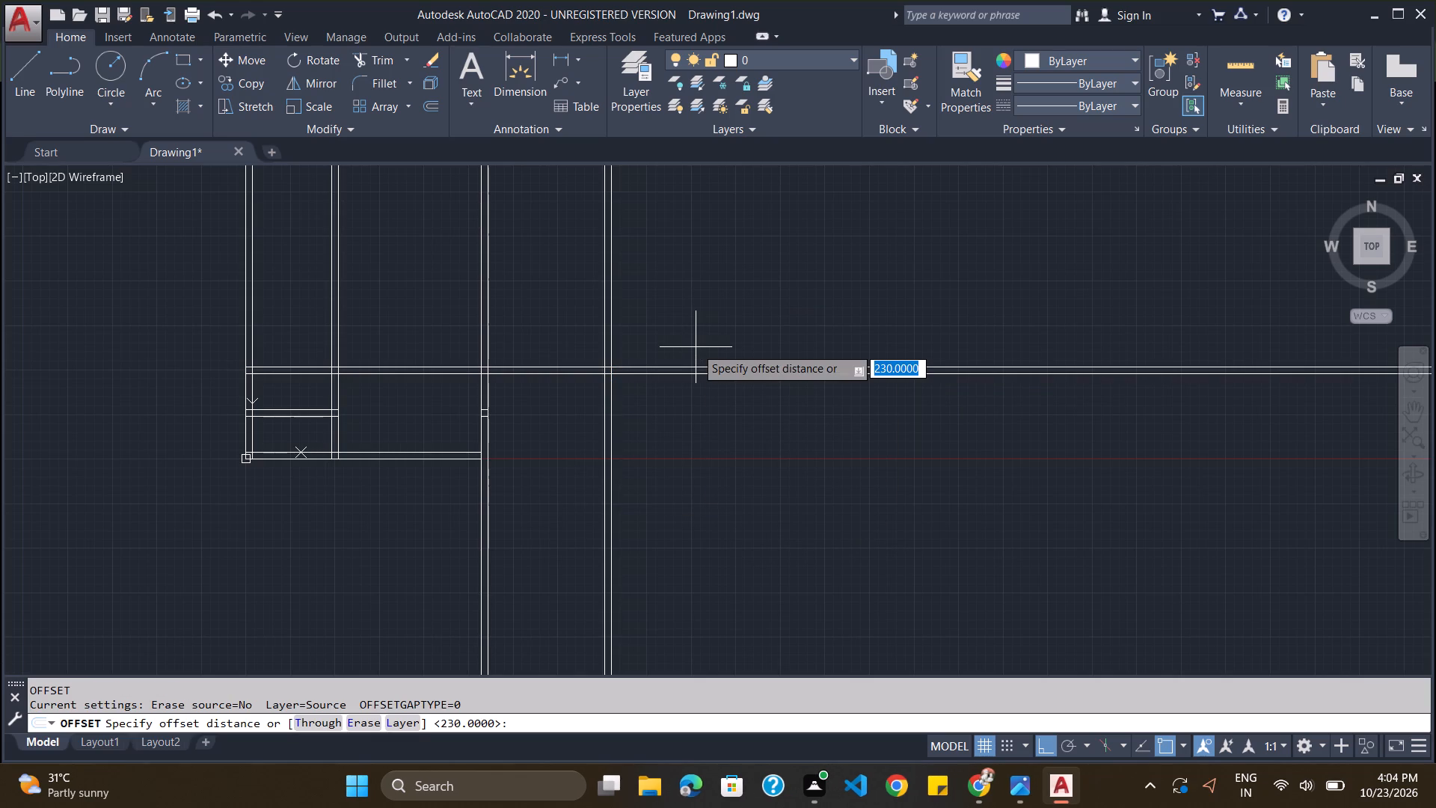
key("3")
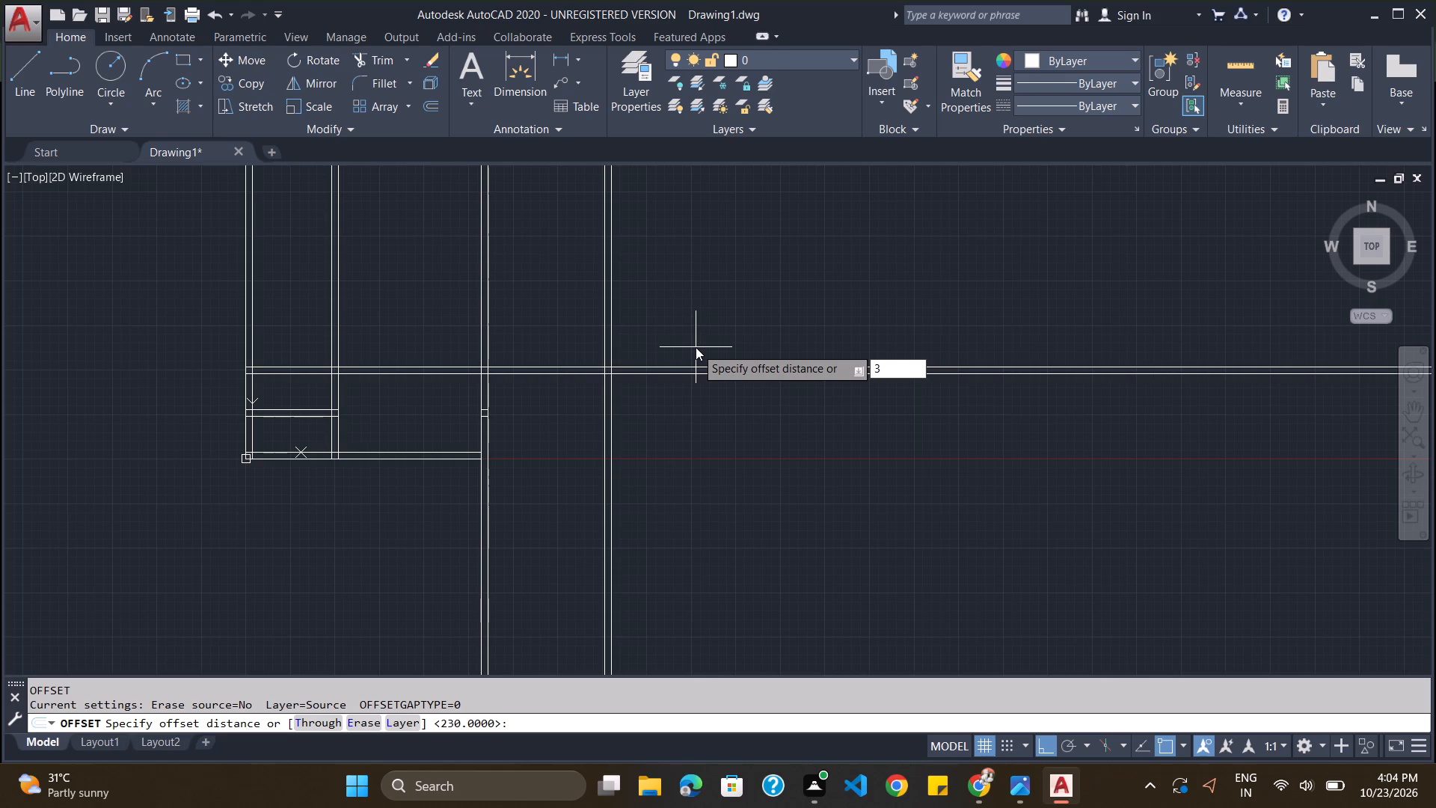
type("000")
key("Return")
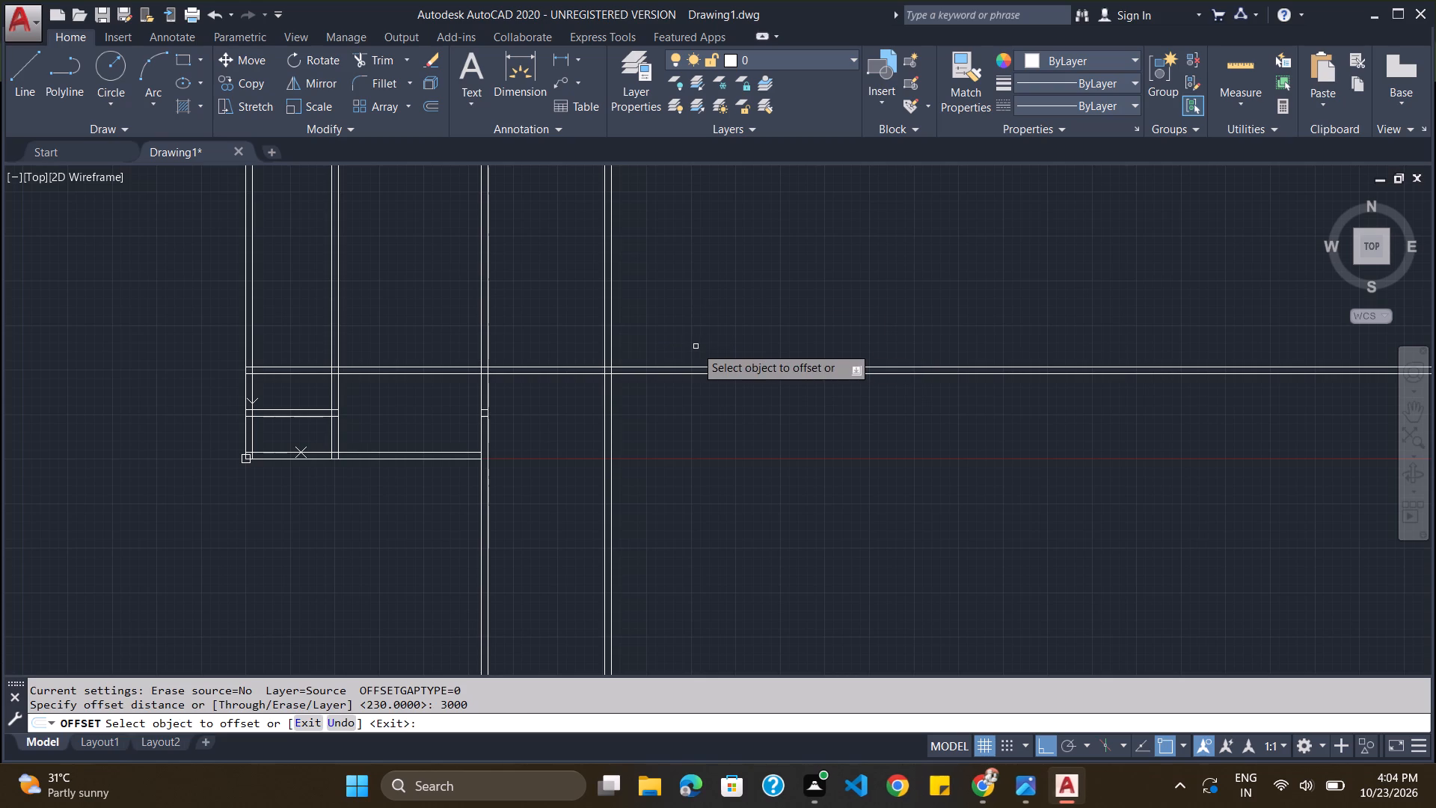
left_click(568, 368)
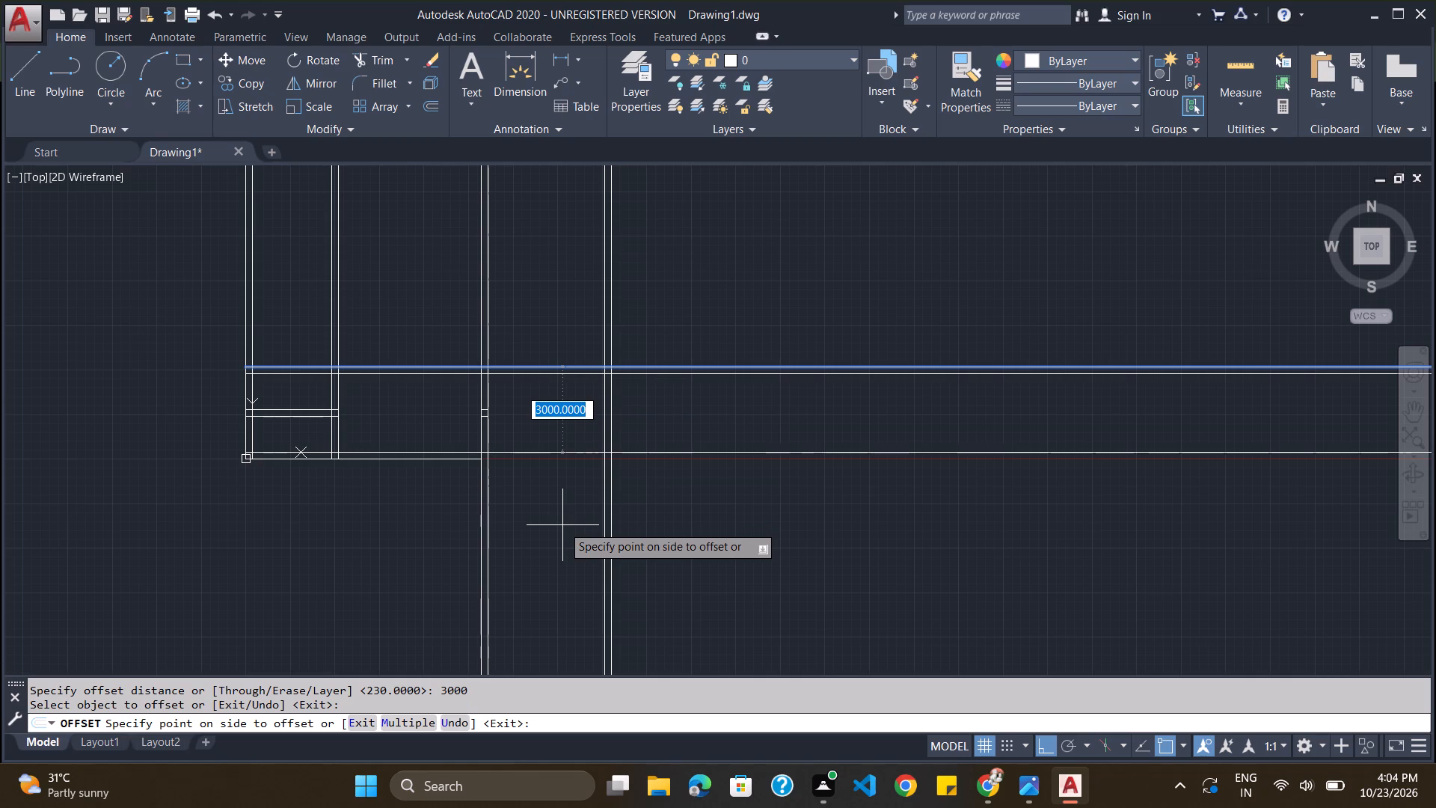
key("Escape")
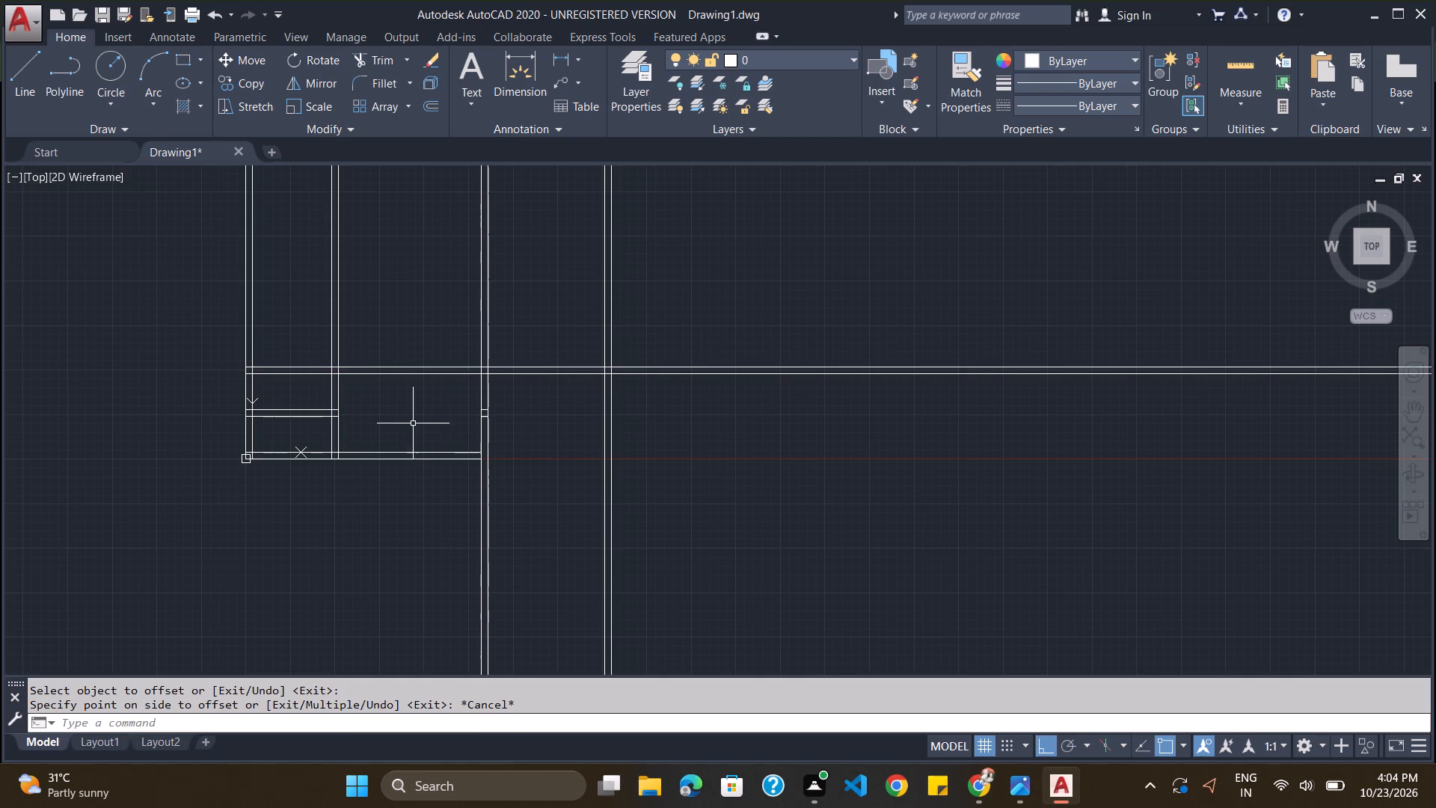
Extend both lines of the short horizontal wall at the 1500 spacing past the third vertical wall to the fourth vertical wall.
type("trim")
key("Return")
key("Return")
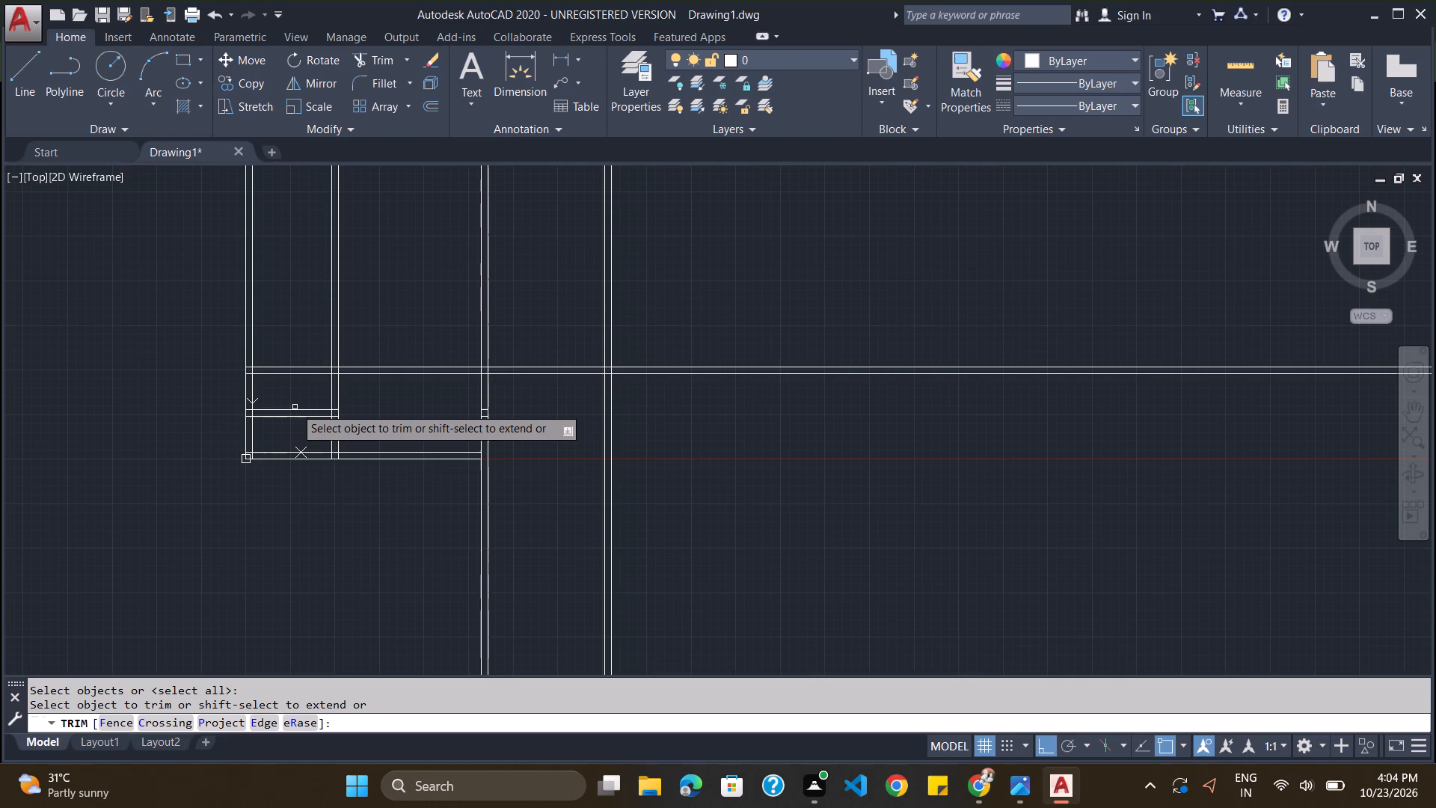
left_click(301, 411, "shift")
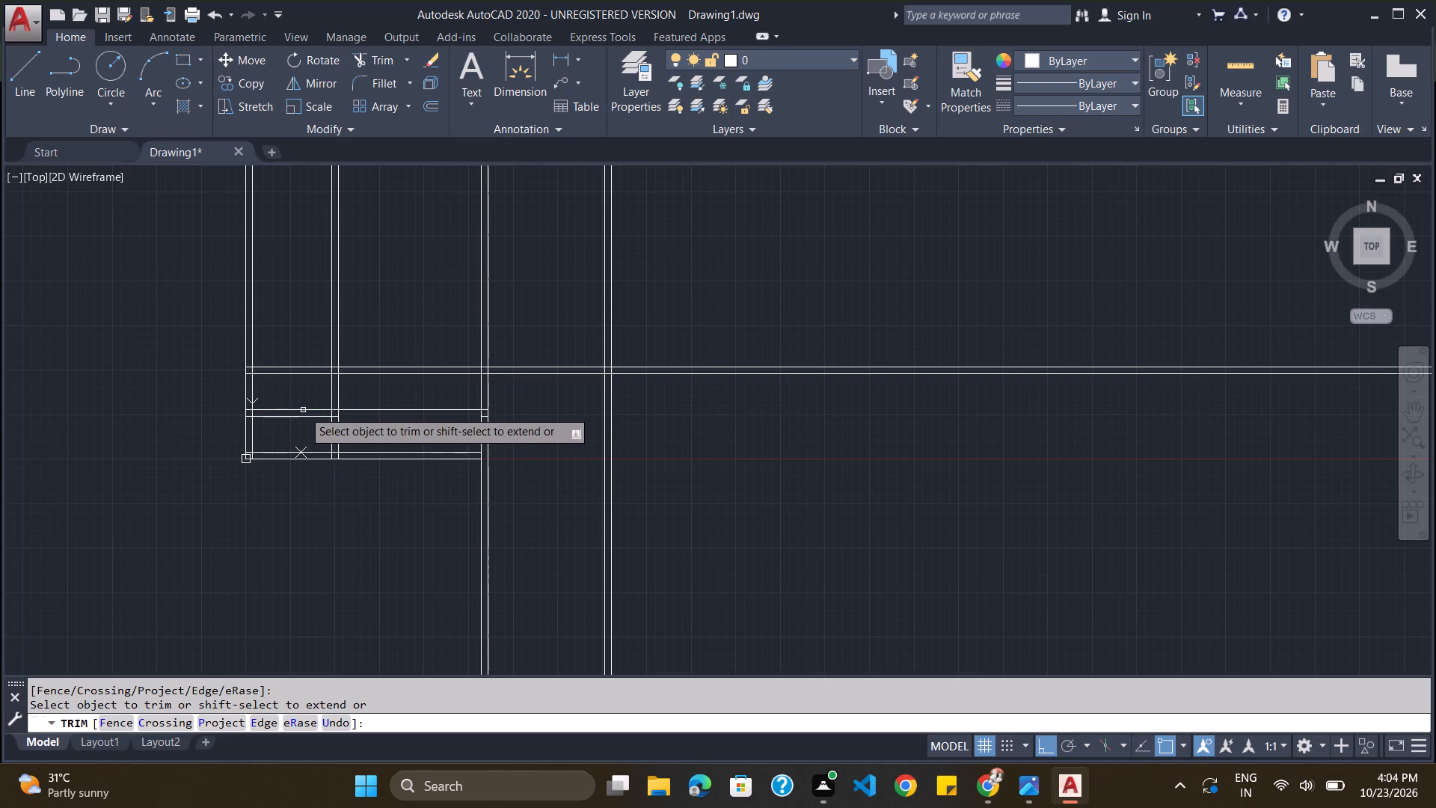
left_click(375, 412, "shift")
left_click(387, 410, "shift")
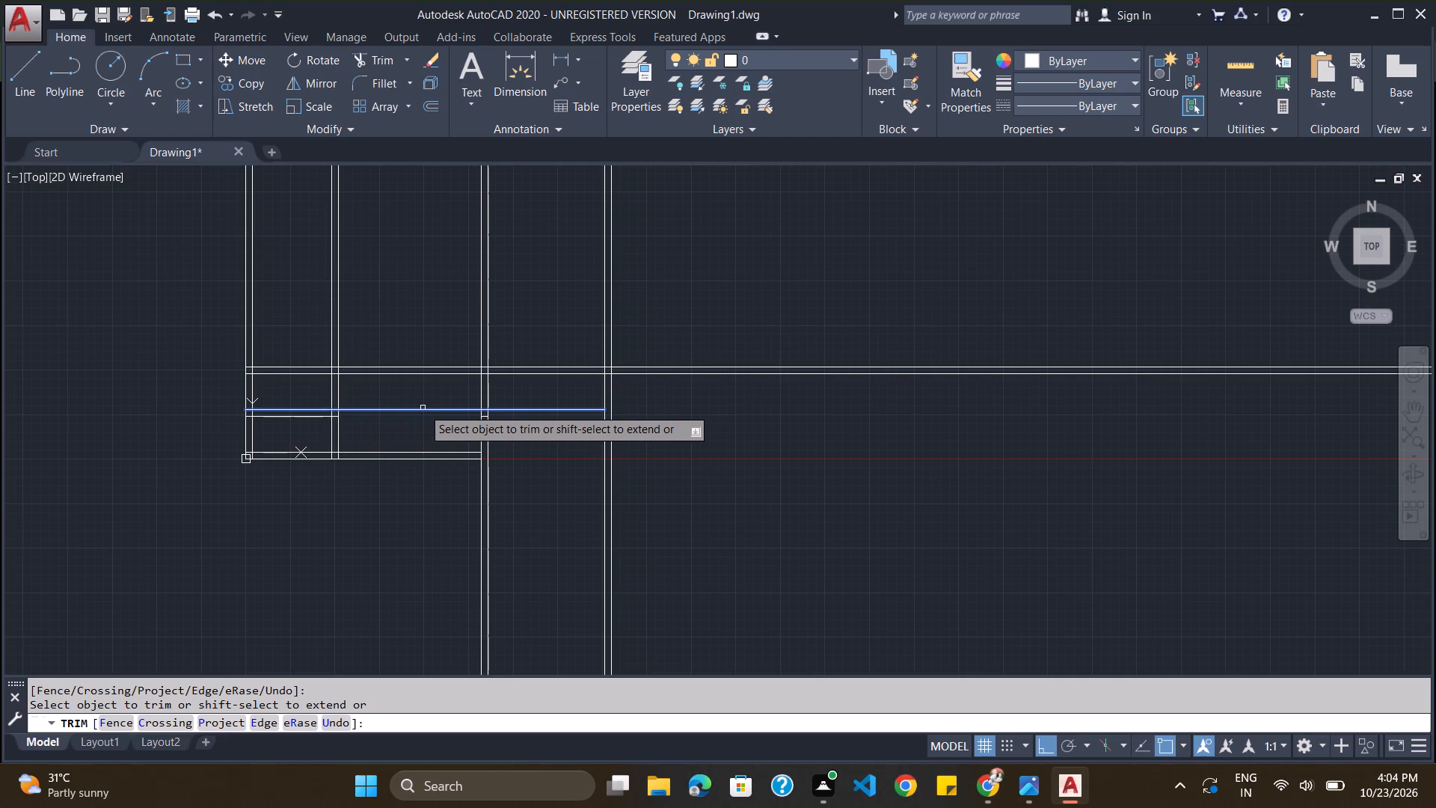
left_click(316, 418, "shift")
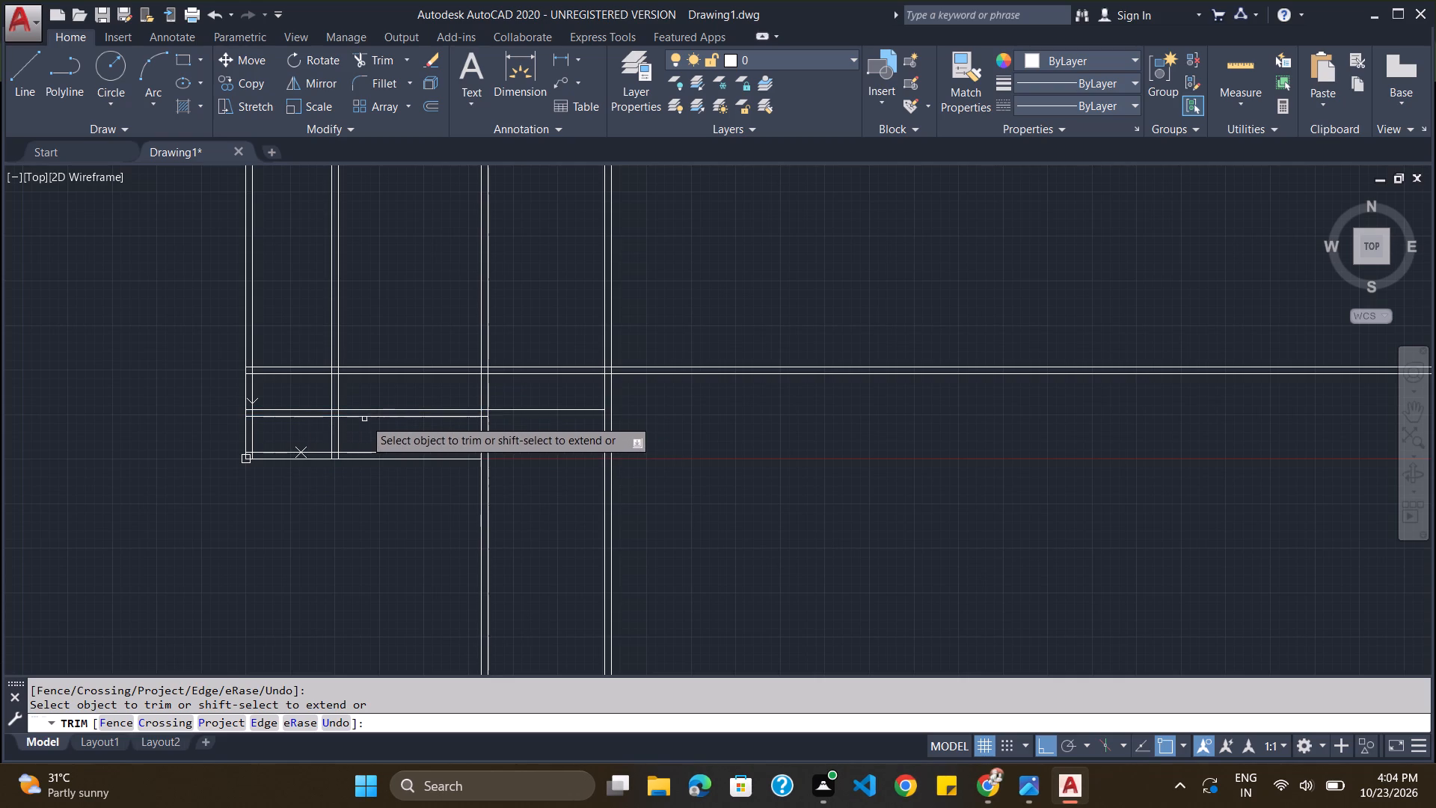
left_click(366, 417, "shift")
left_click(402, 417, "shift")
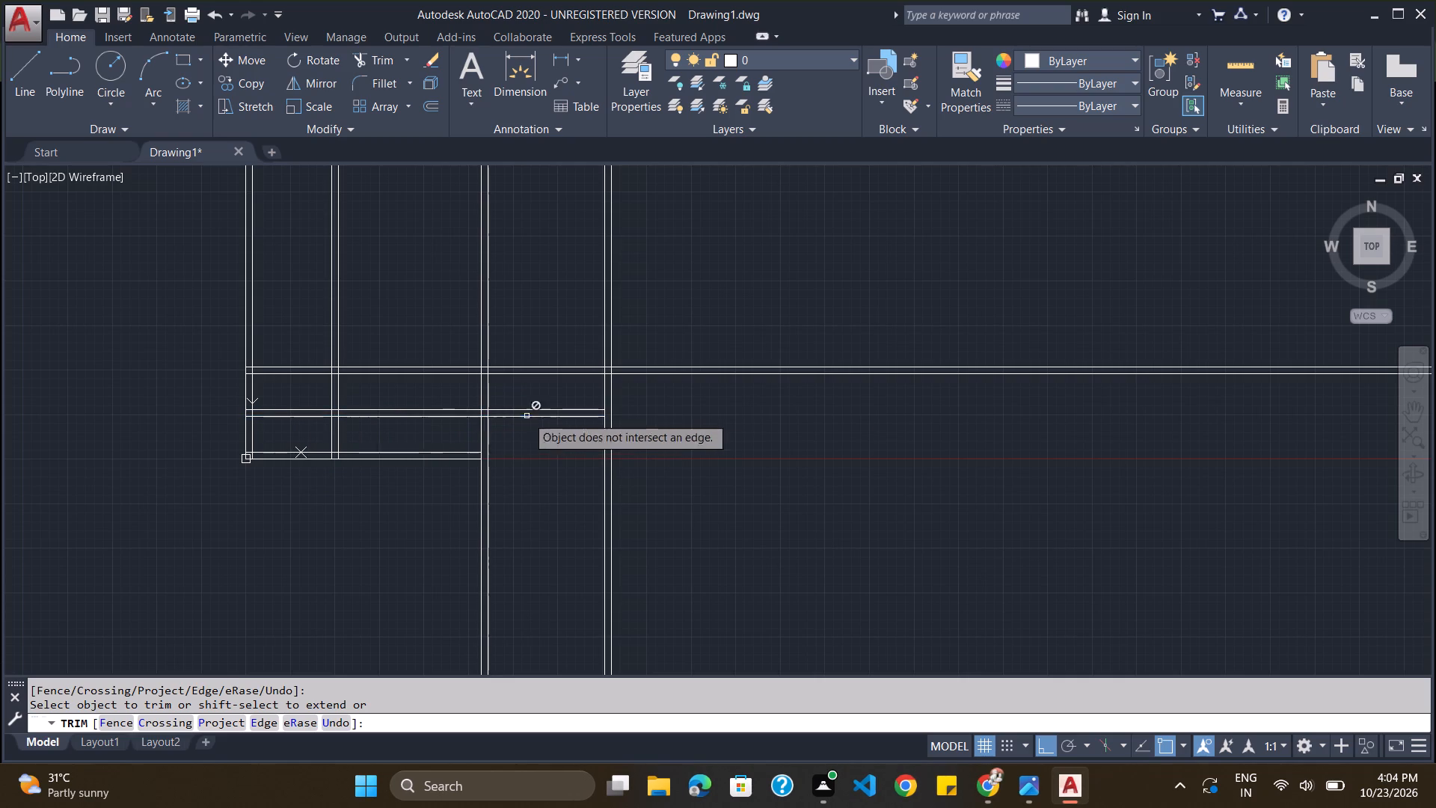
left_click(592, 411, "shift")
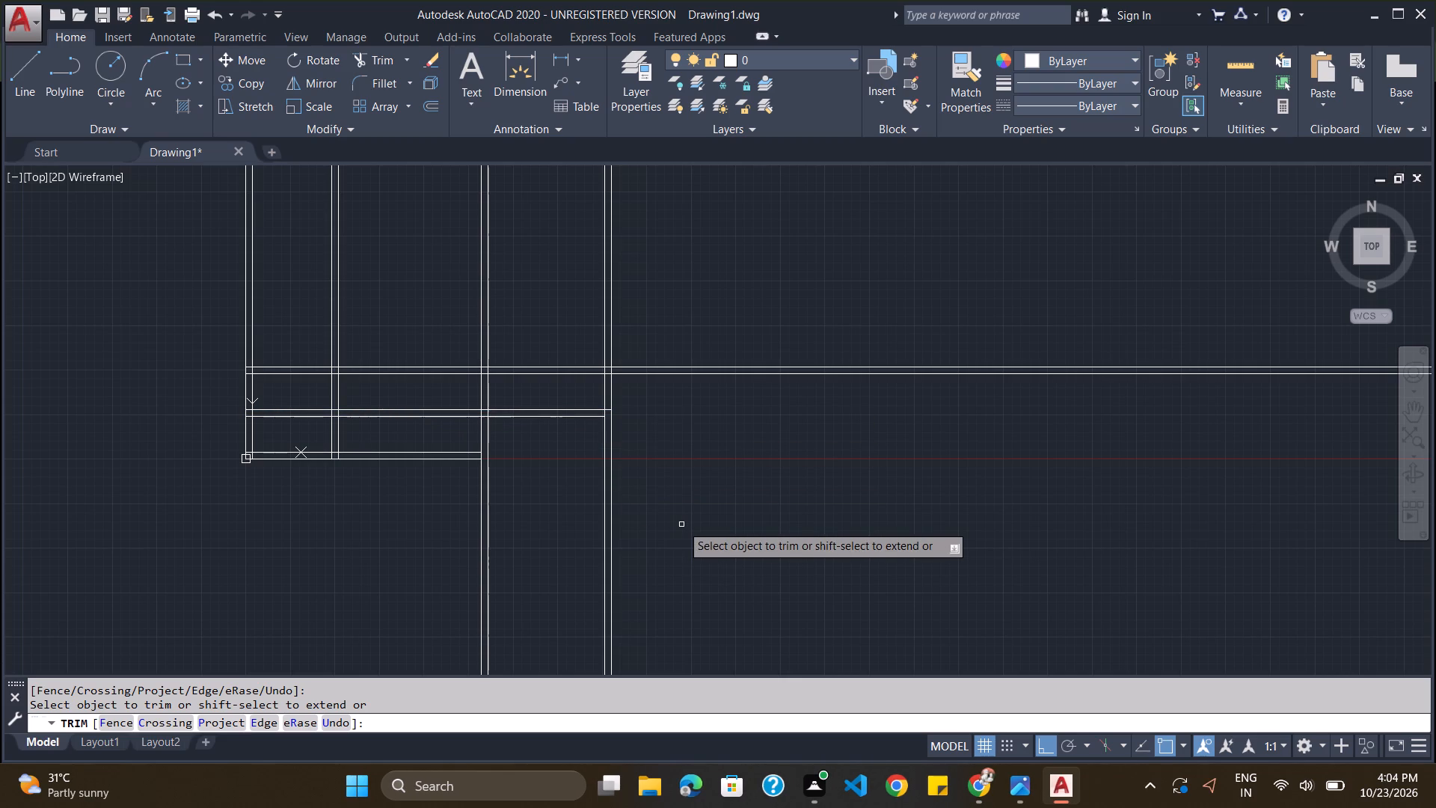
Offset the upper line of the short horizontal wall at the 1500 spacing downward by 3000.
key("Escape")
key("o")
key("Return")
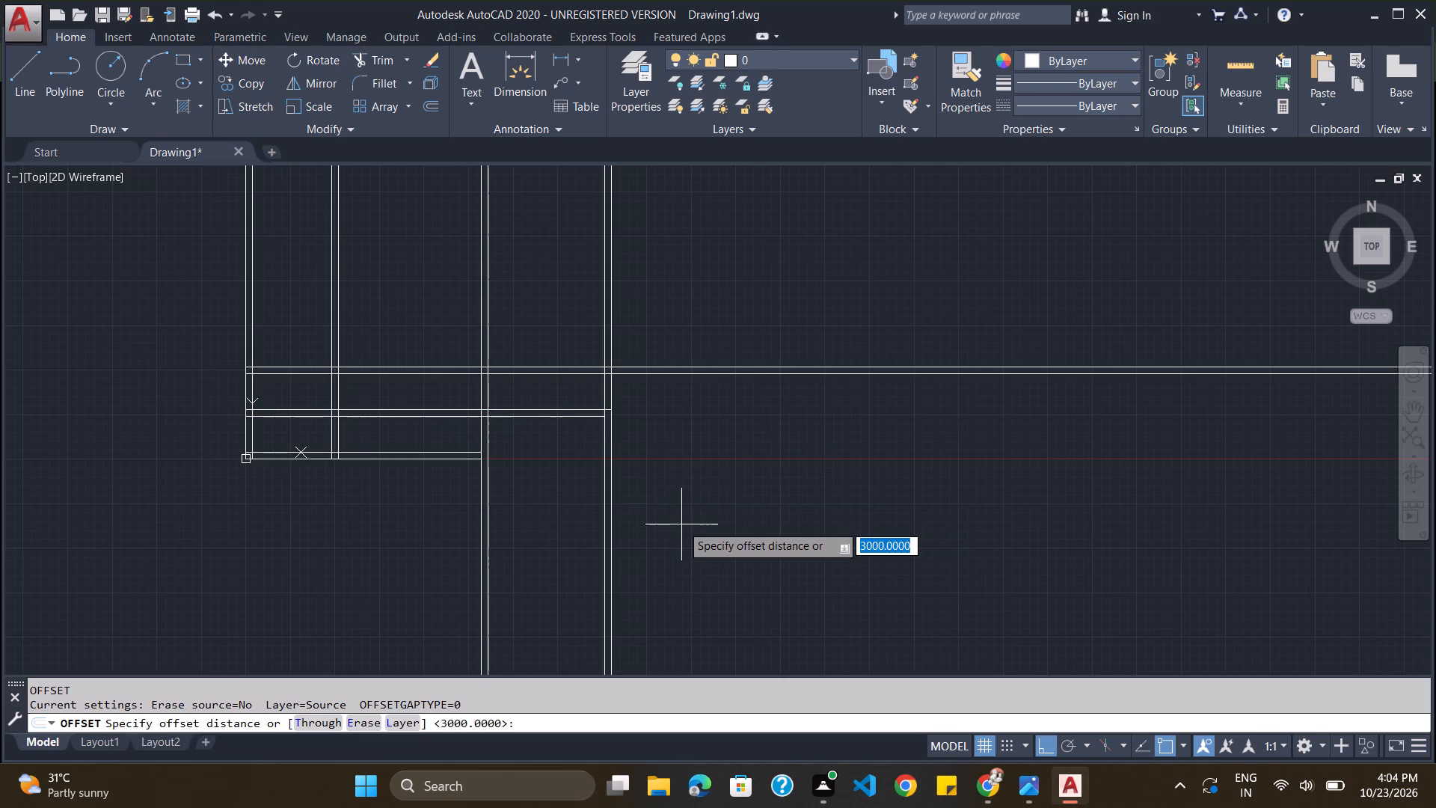
type("3000")
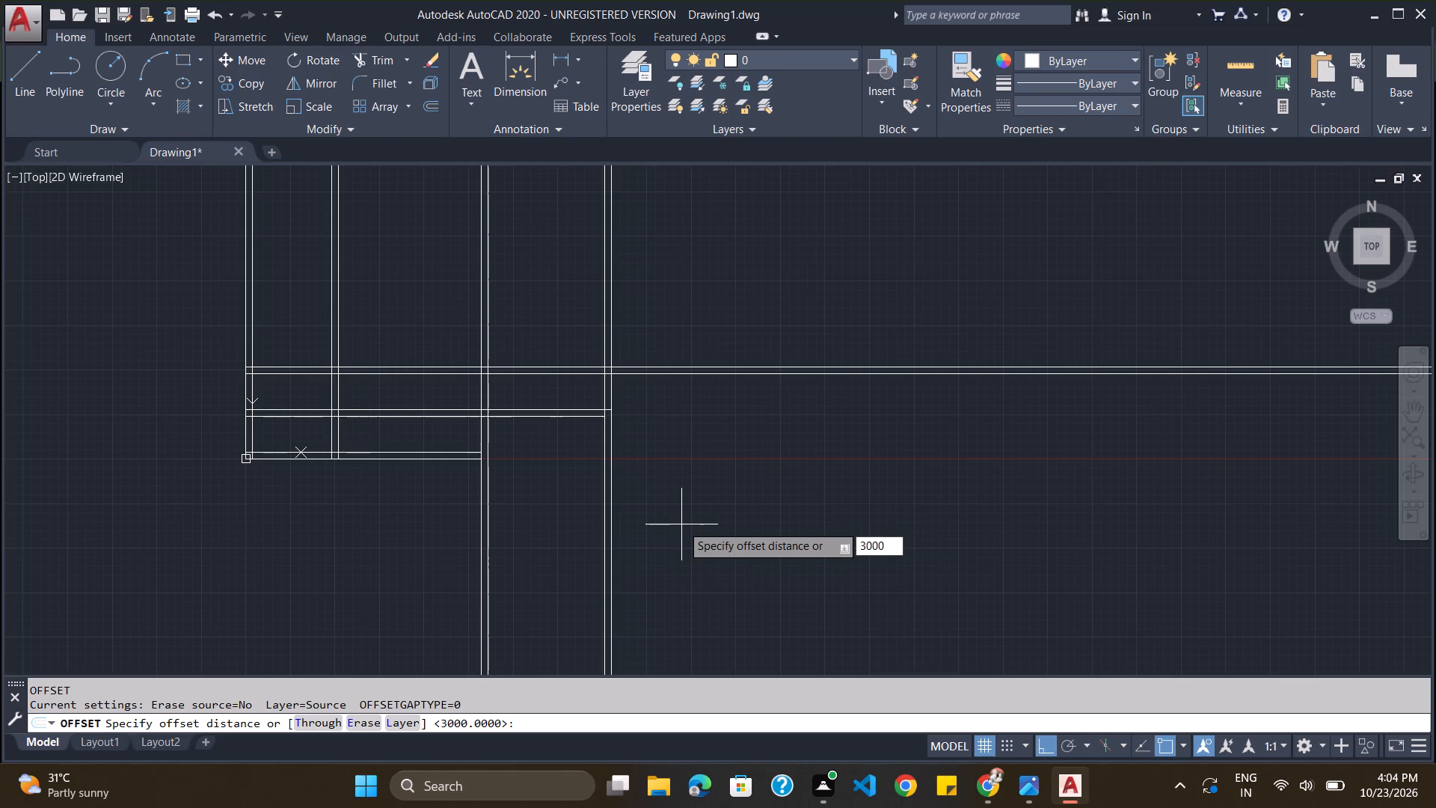
key("Return")
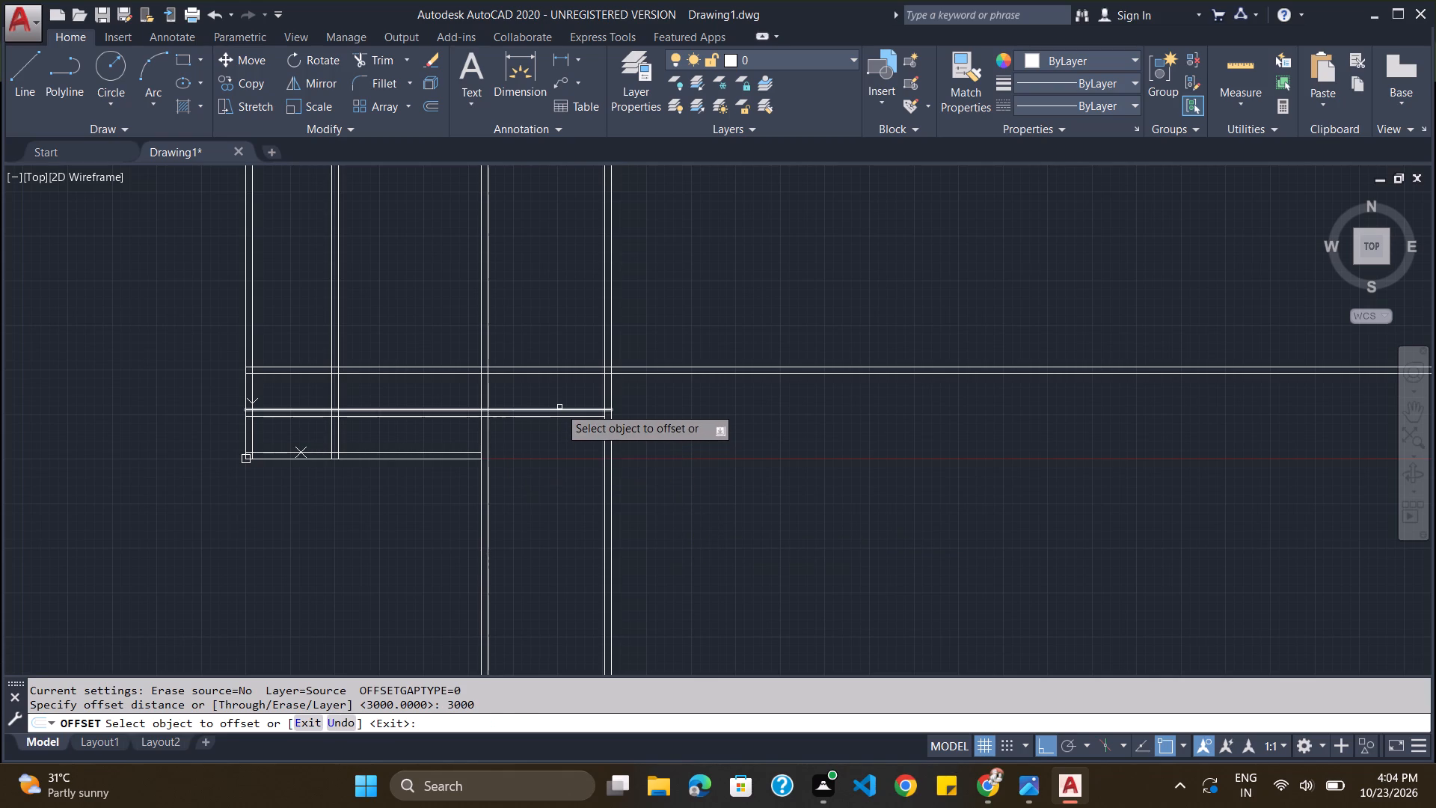
left_click(559, 407)
left_click(571, 409)
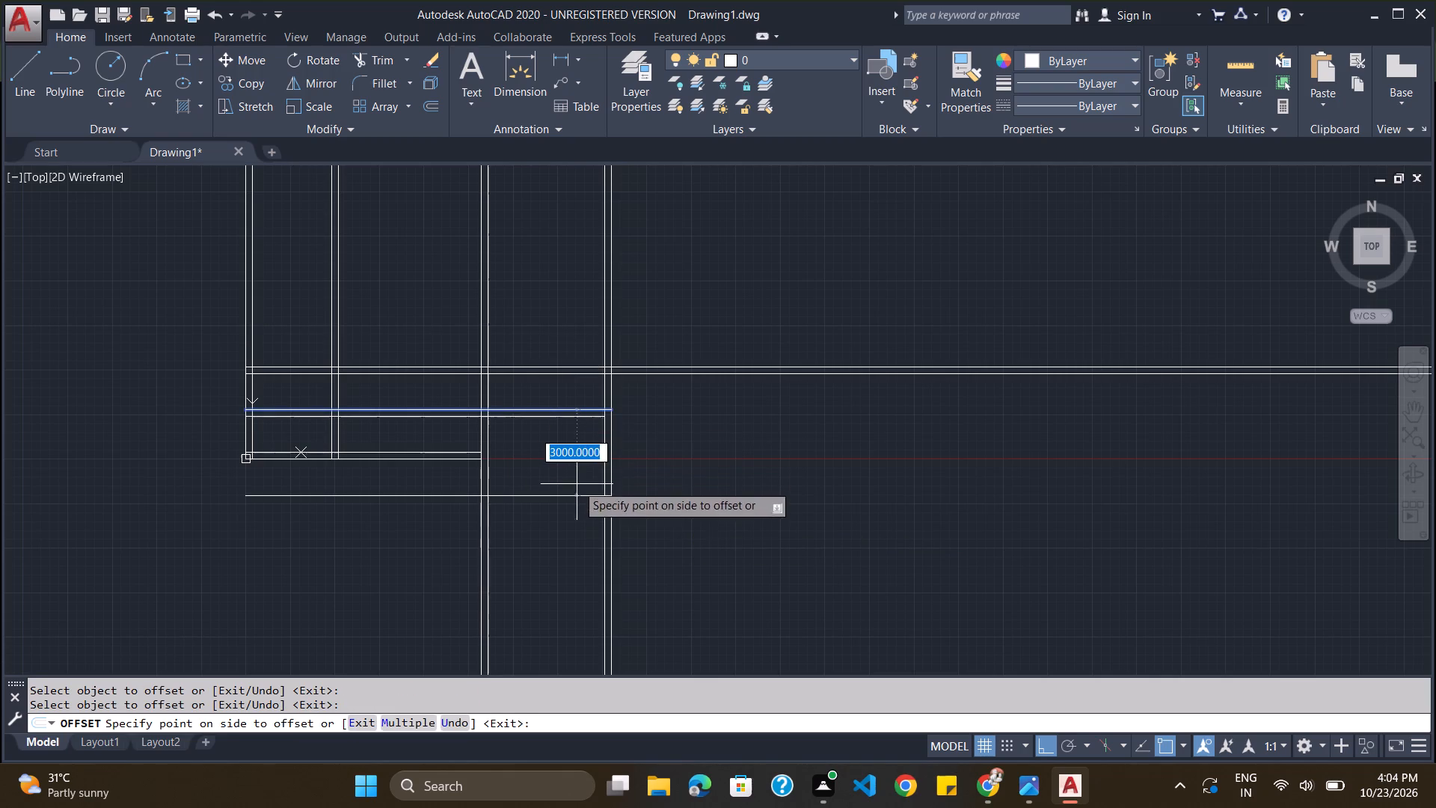
left_click(577, 485)
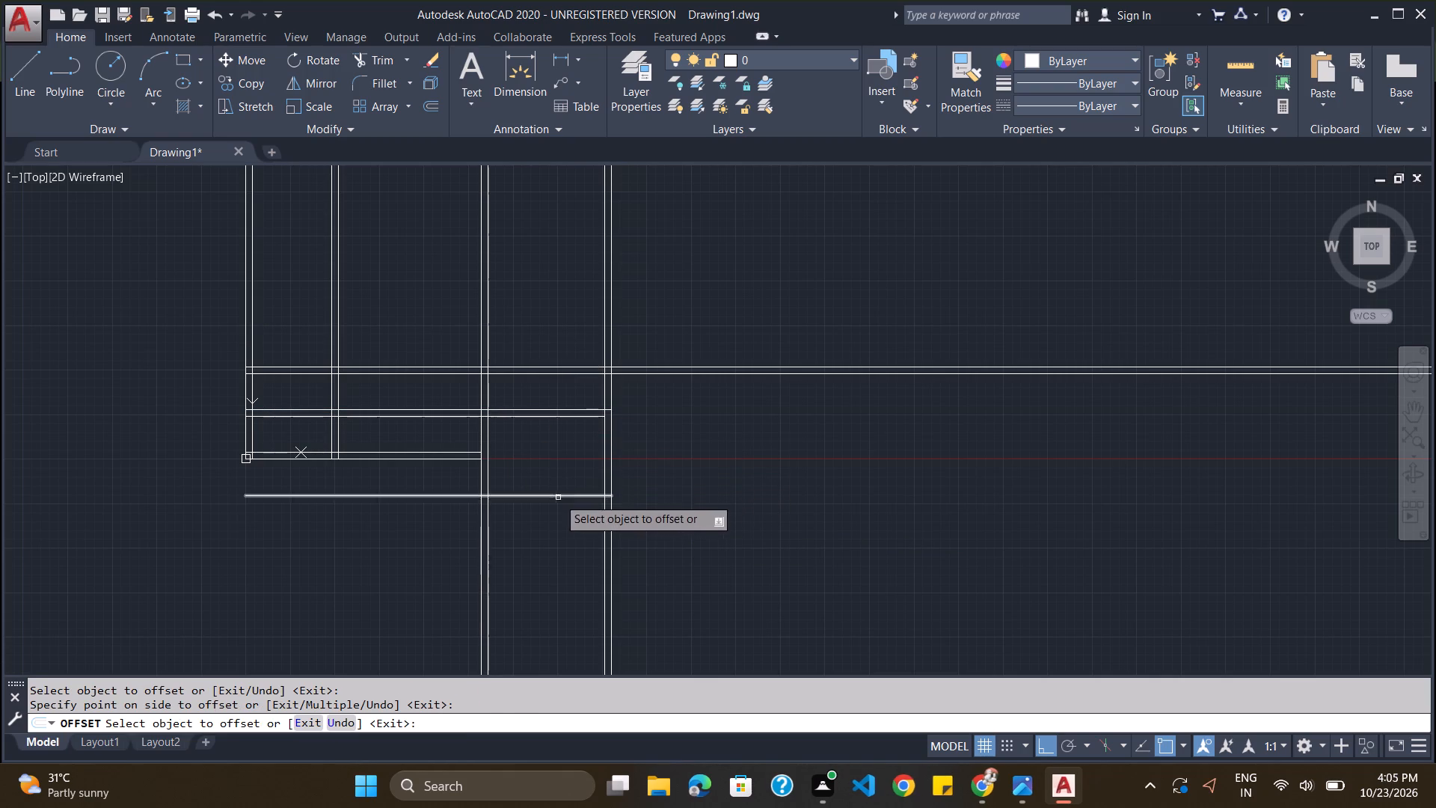
key("Escape")
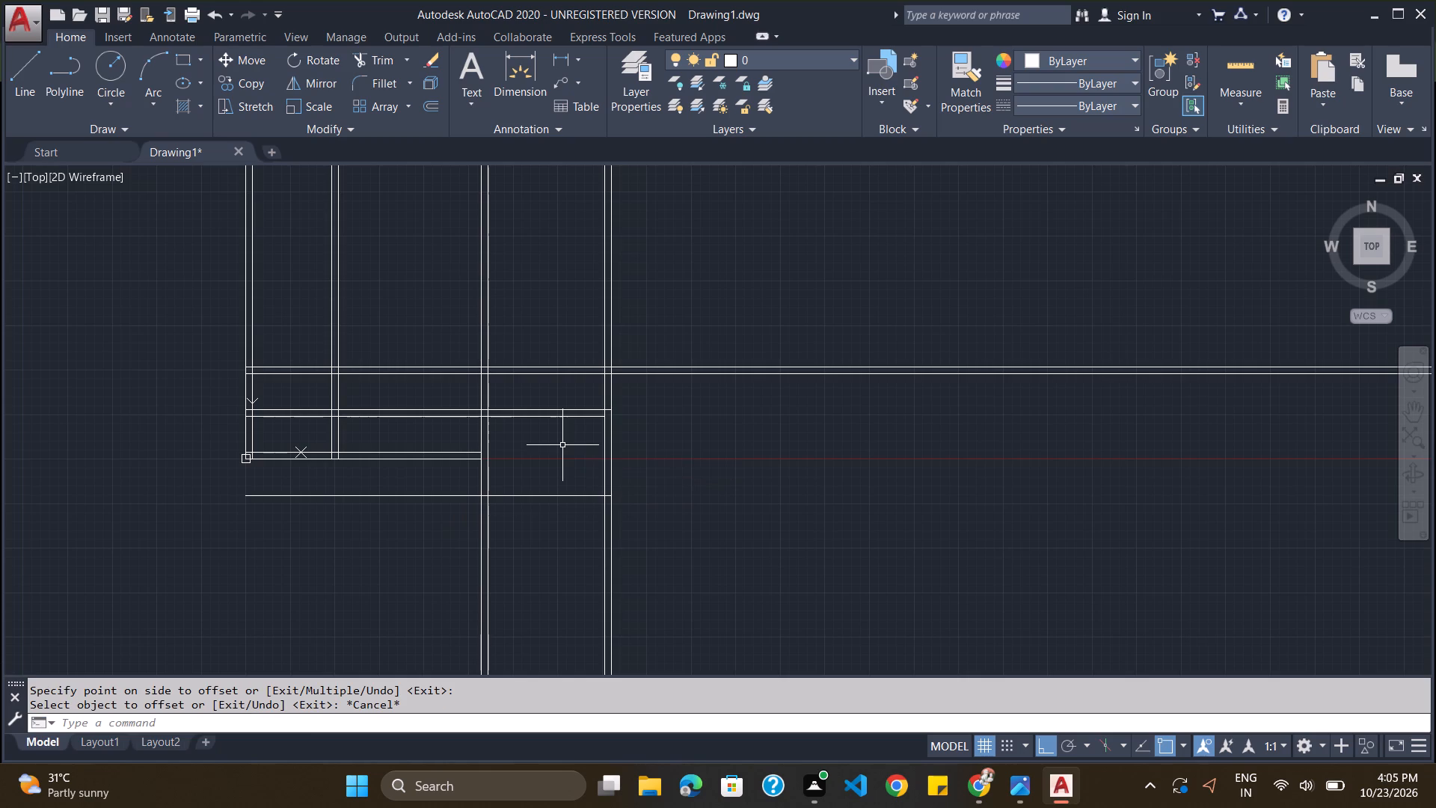
Offset the new horizontal line downward by 230 to form the lowest horizontal wall.
key("o")
key("Return")
type("230")
key("Return")
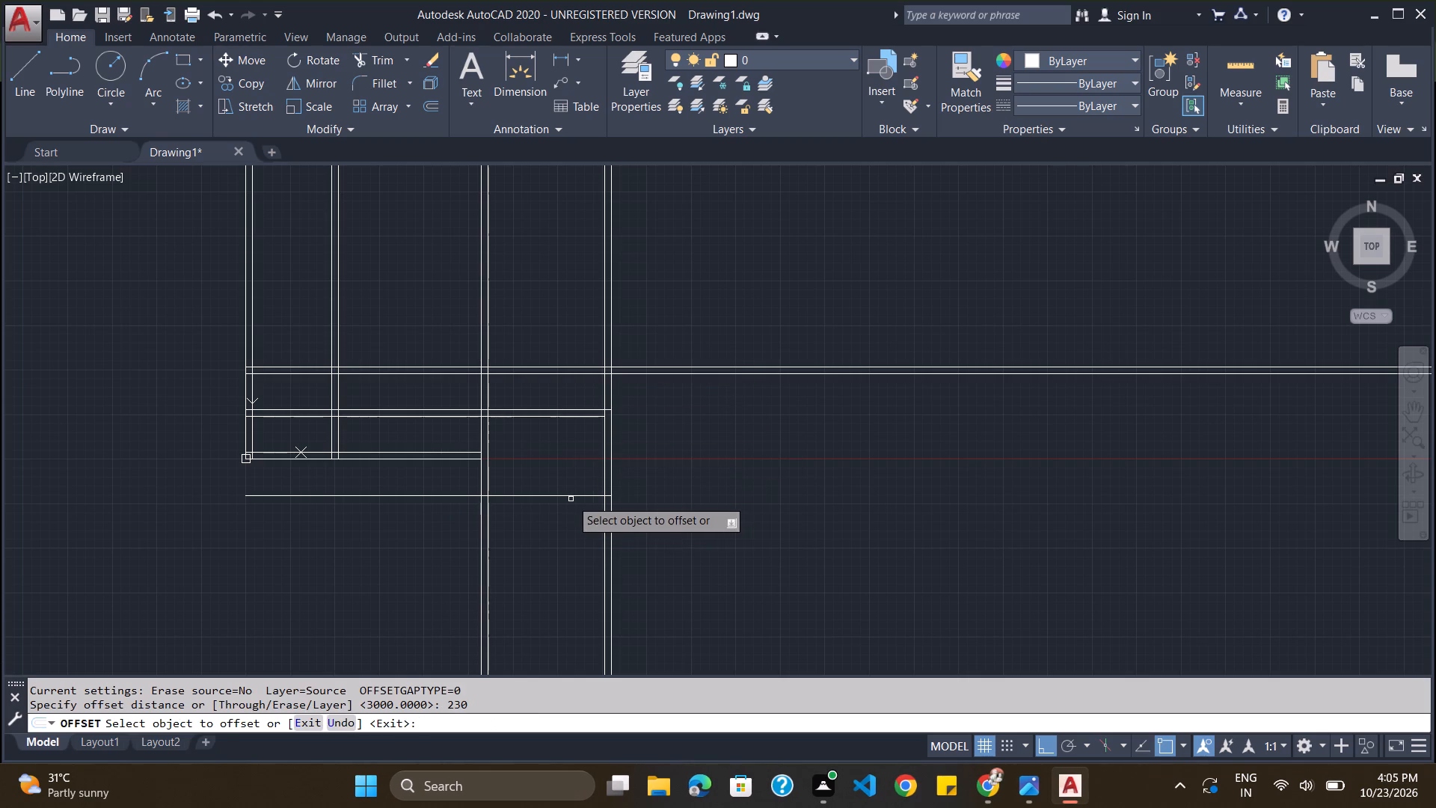
left_click(570, 496)
left_click(572, 518)
key("Escape")
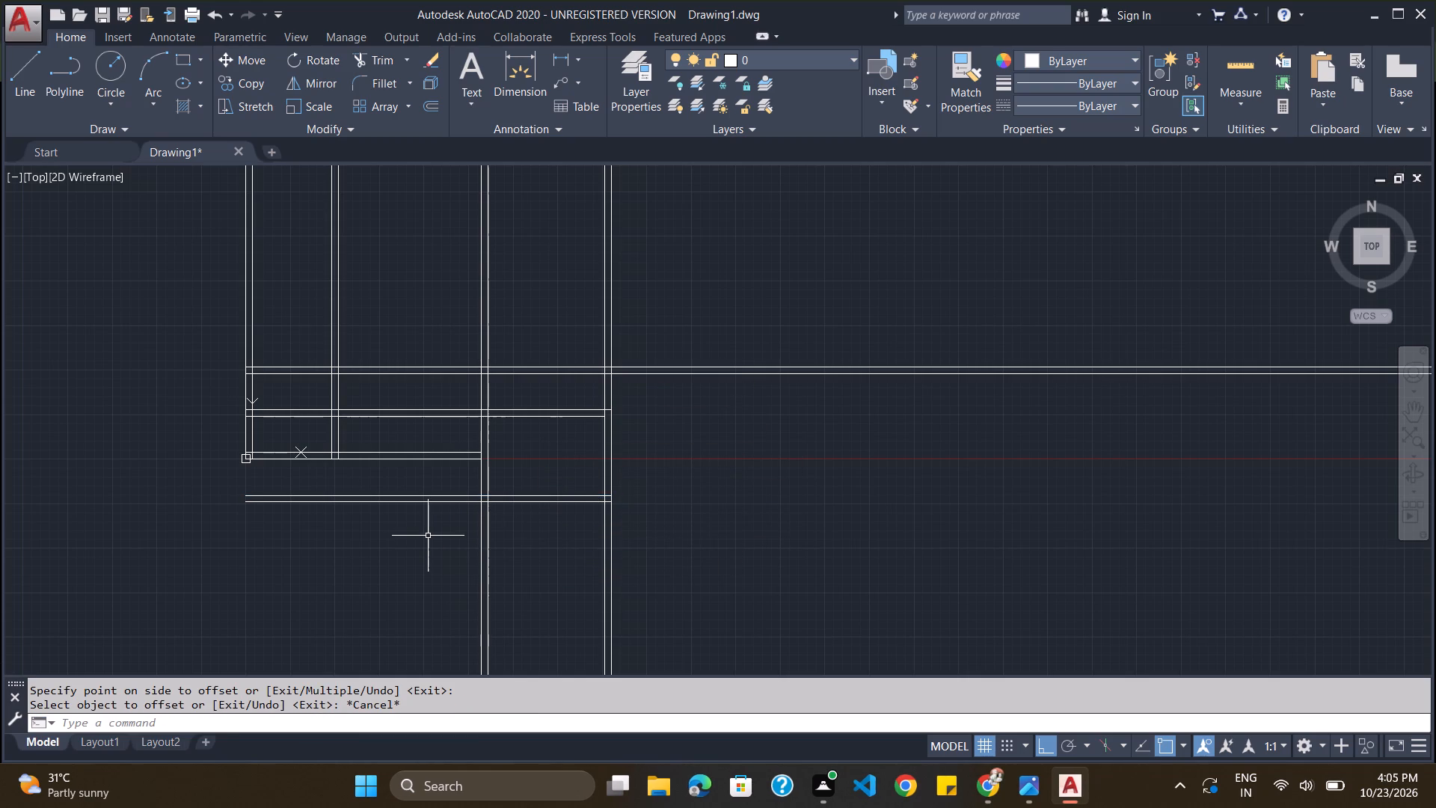
Trim away both lines of the lowest horizontal wall to the left of the third vertical wall.
type("trim")
key("Return")
key("Return")
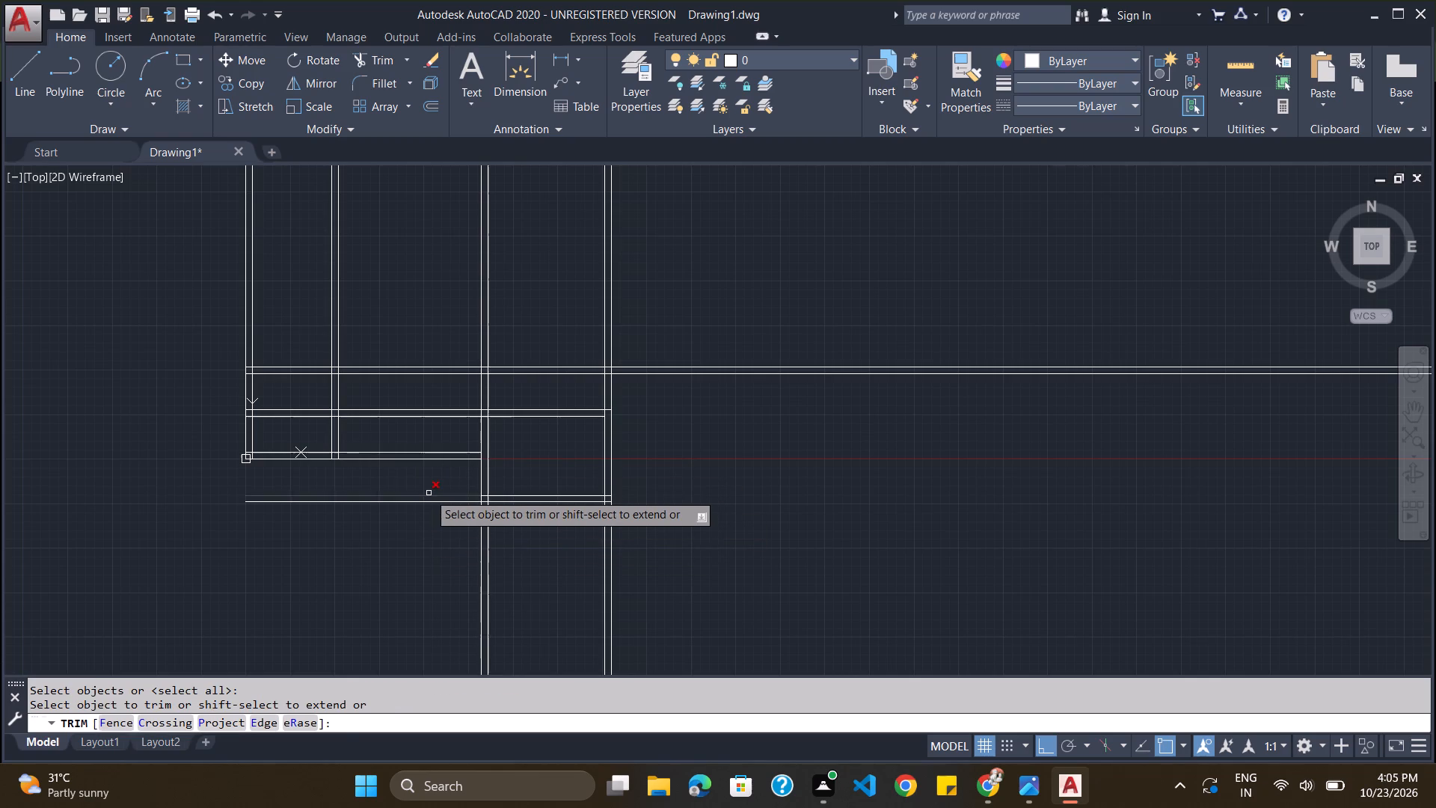
left_click(429, 493)
left_click(431, 500)
Trim the inner overlapping segments where the lowest horizontal wall meets the third and fourth vertical walls, keeping its lower line out to the third wall's outer line.
scroll(480, 505, "up", 3)
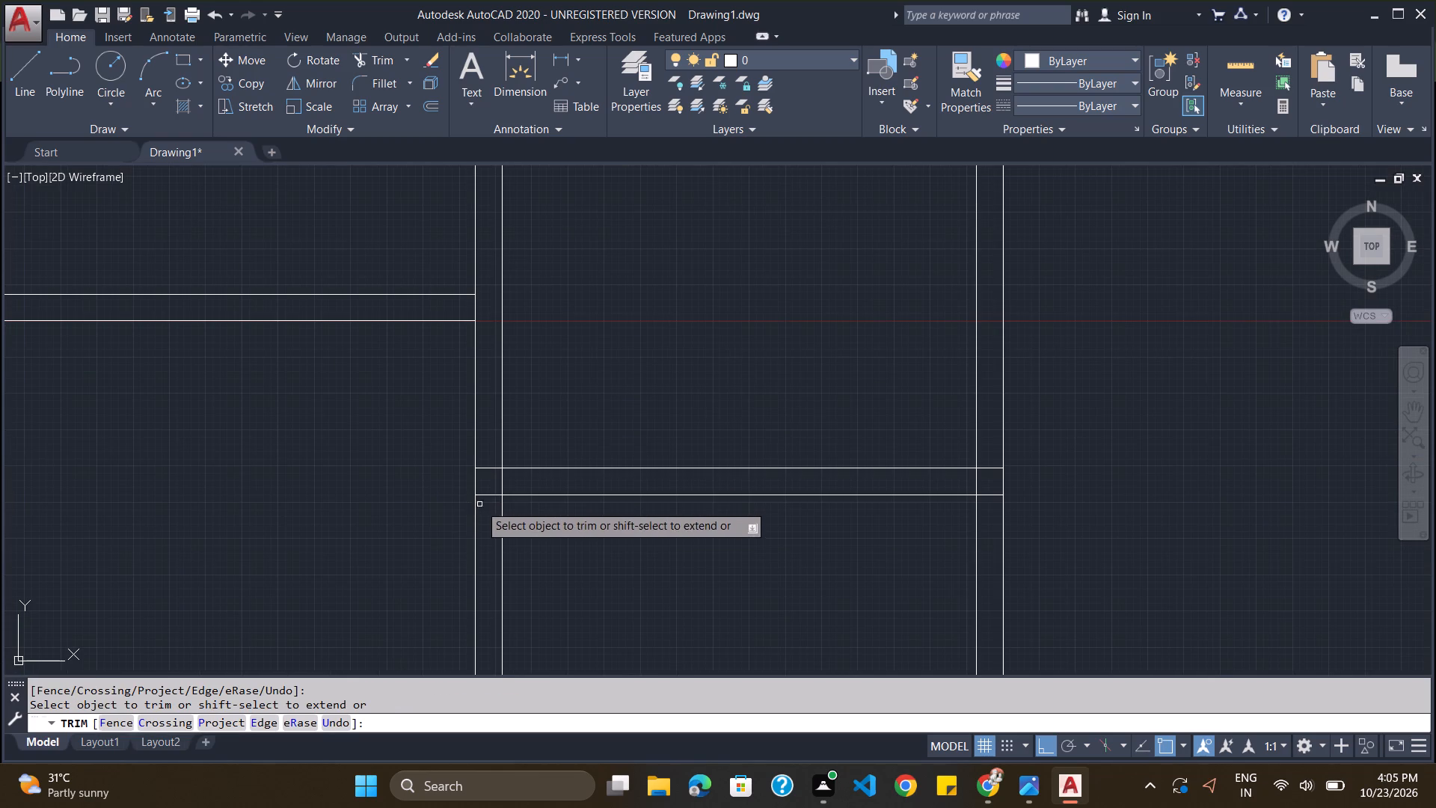
left_click(487, 492)
left_click(487, 497)
left_click(488, 498)
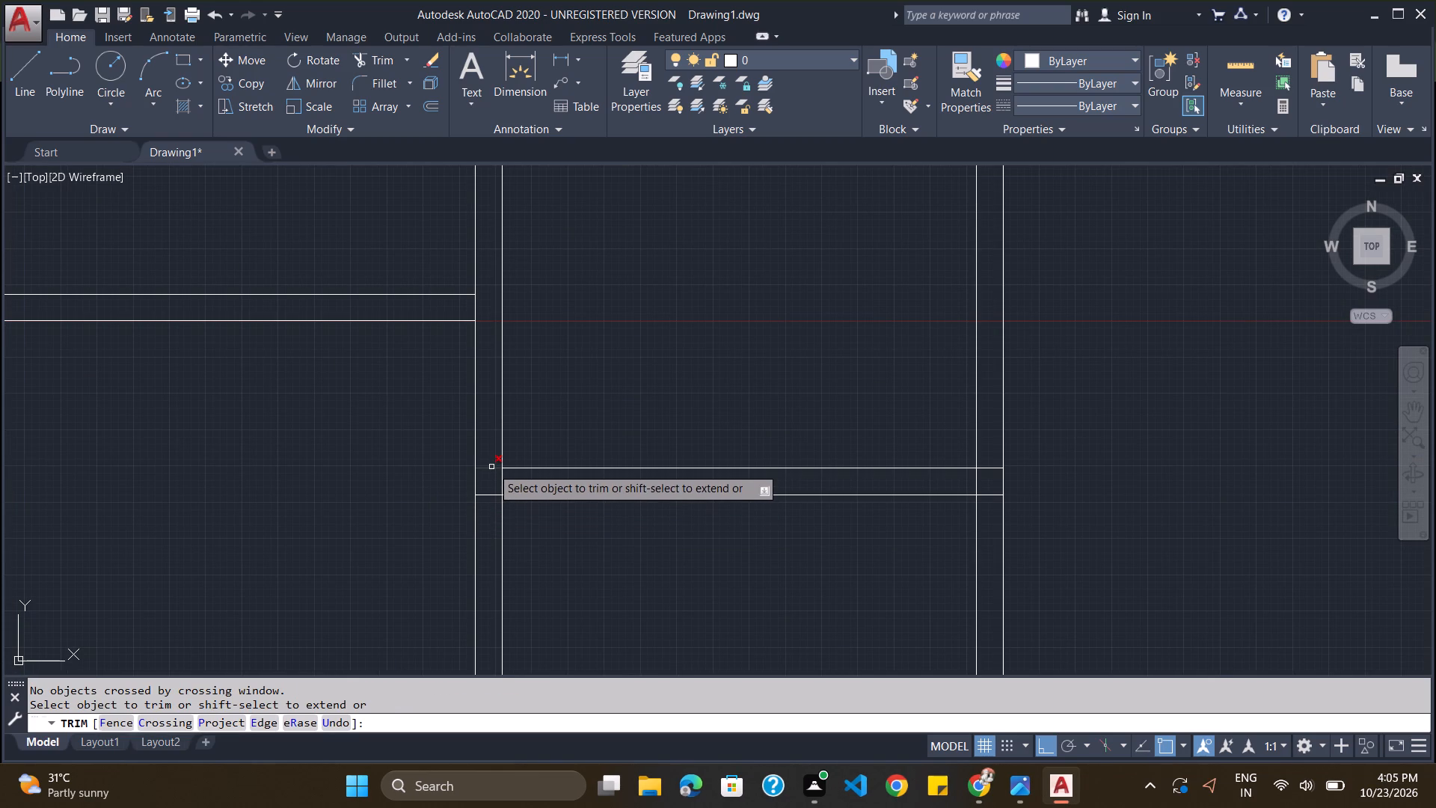
left_click(491, 467)
left_click(488, 495)
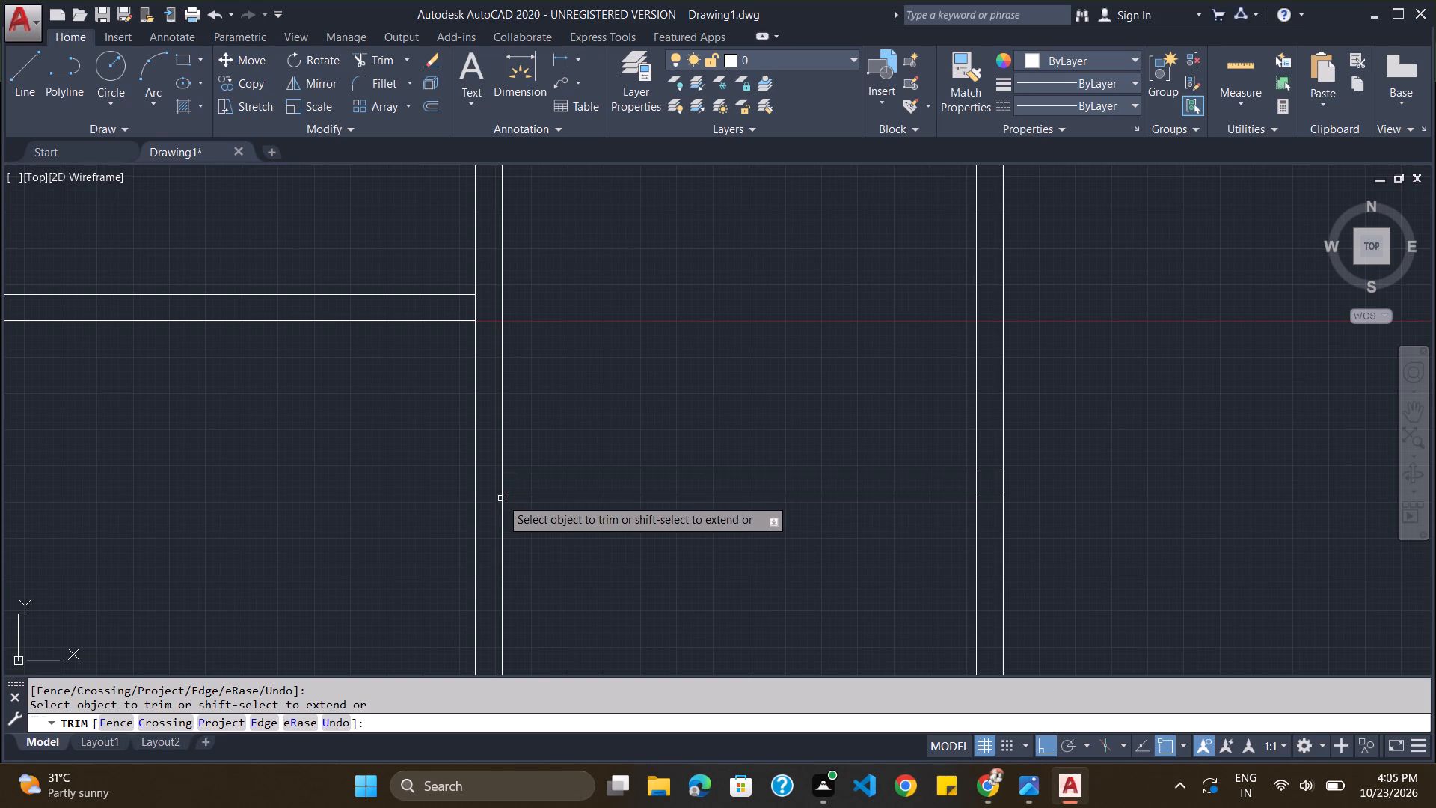
left_click(515, 496, "shift")
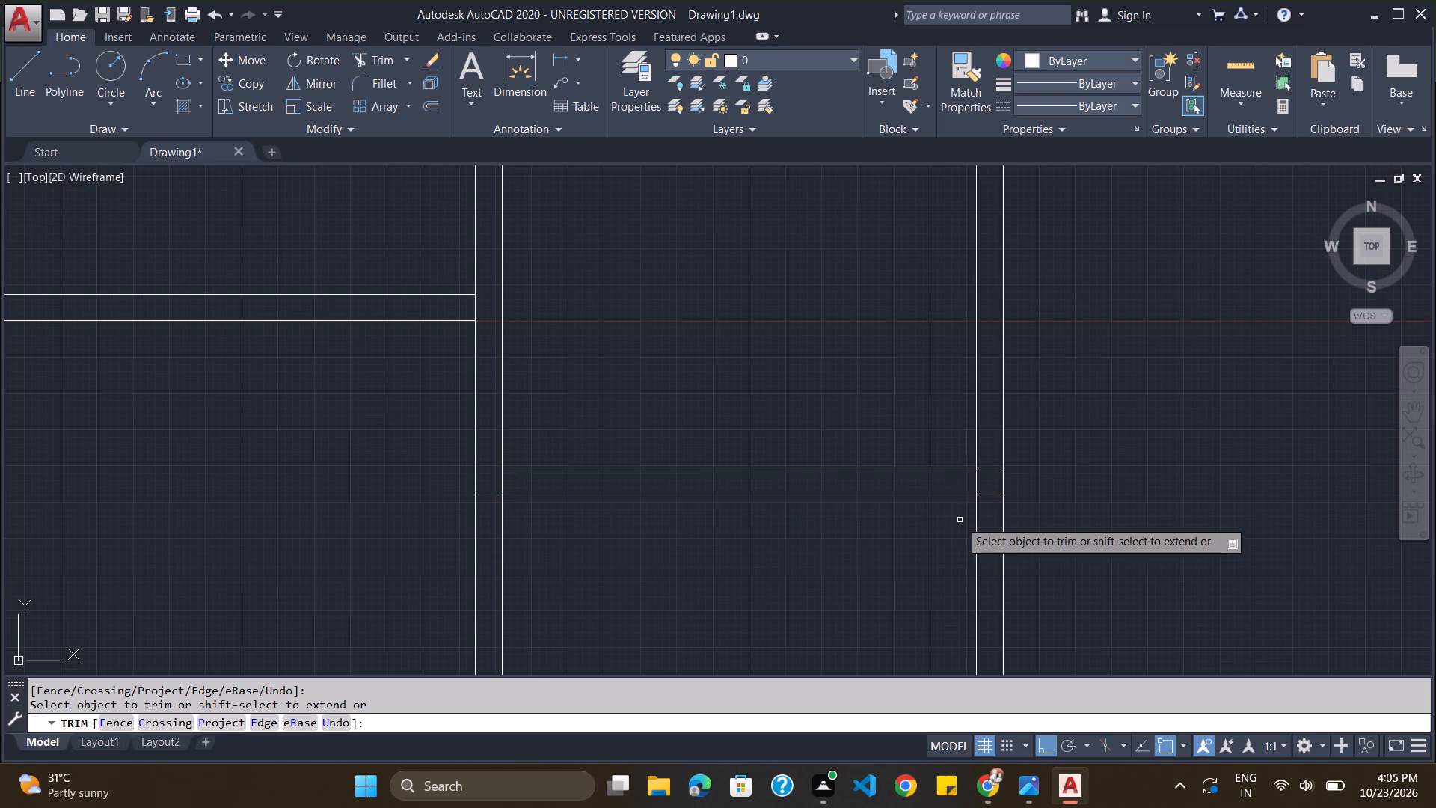
left_click(978, 486)
left_click(991, 469)
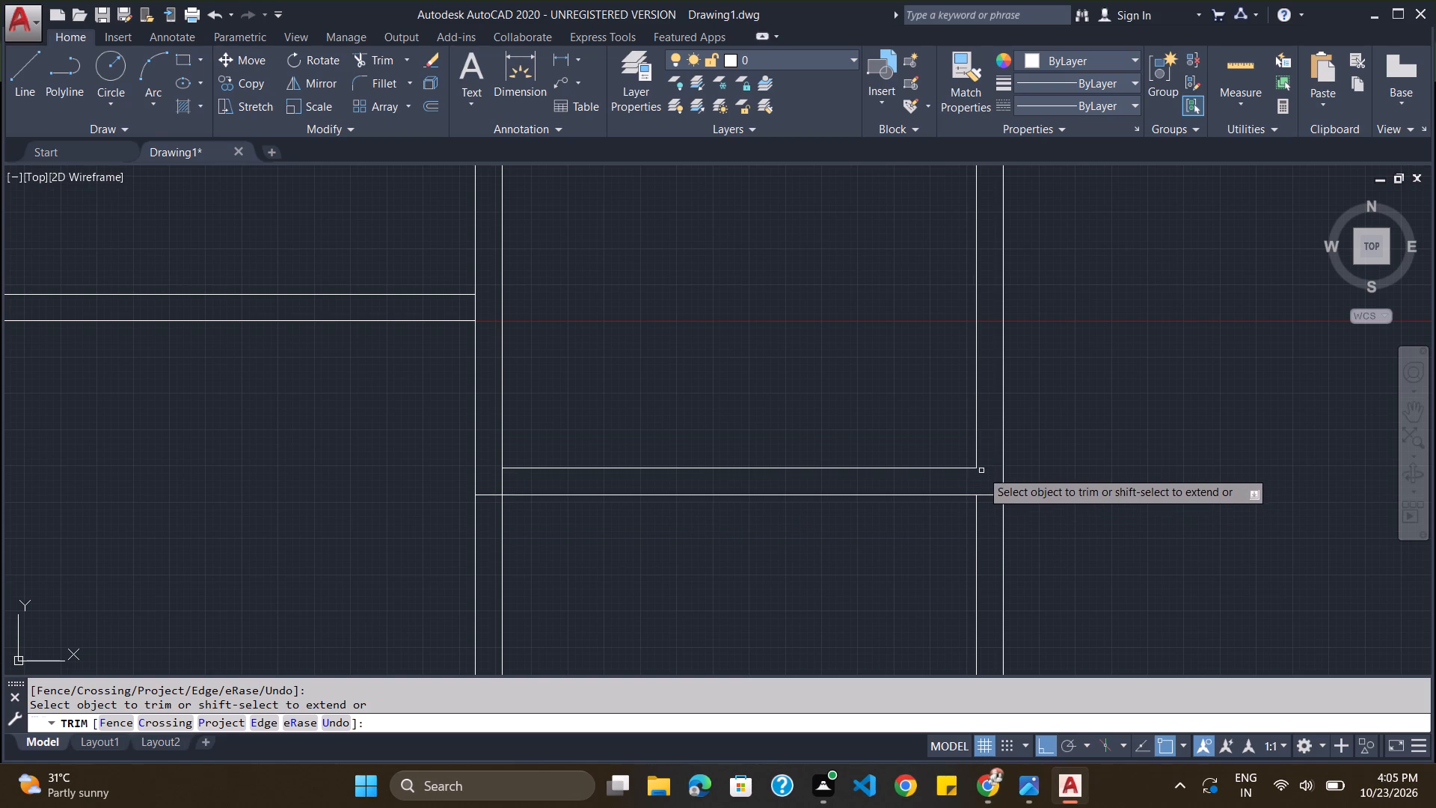
left_click(503, 481)
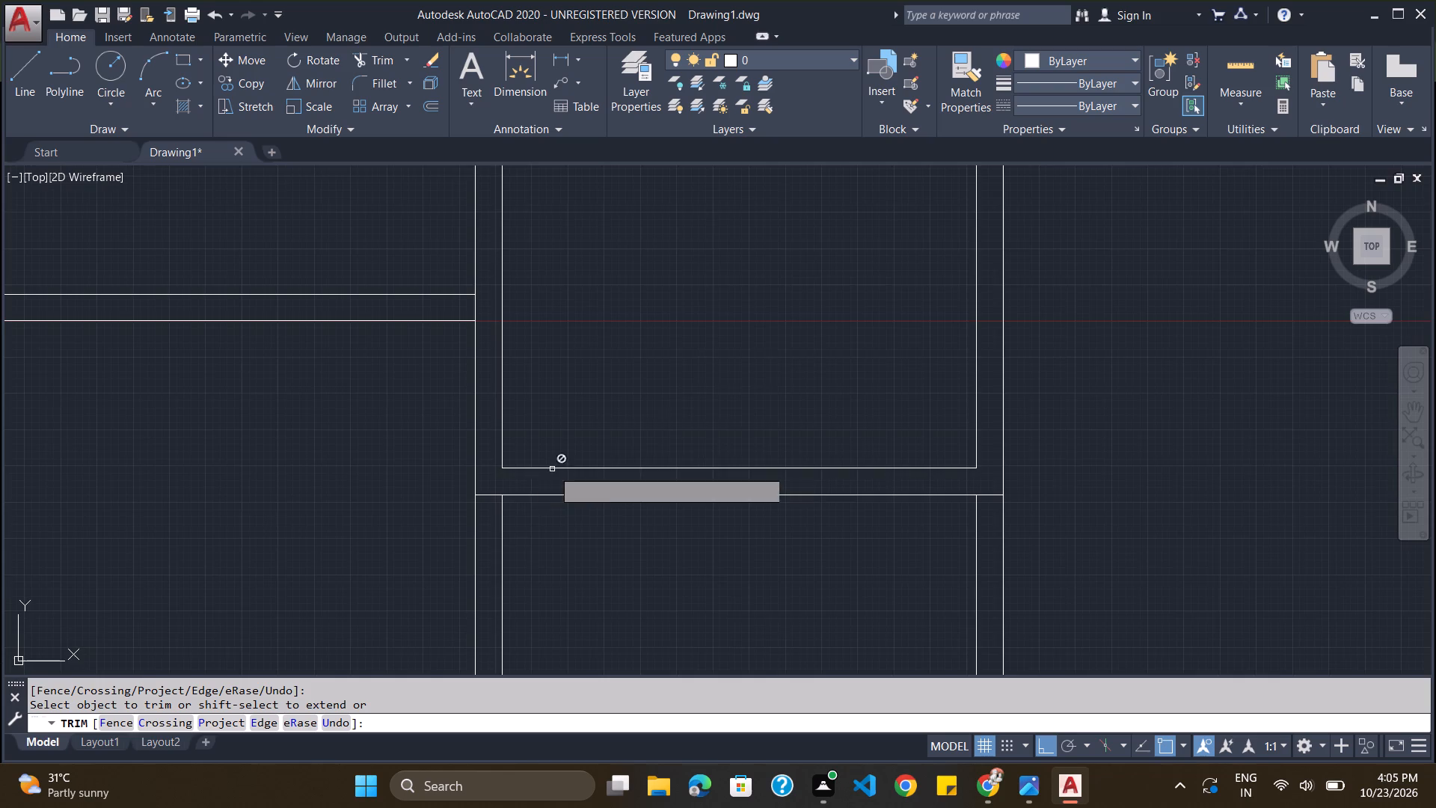
Trim the overlapping segments where the 1500-spacing horizontal wall meets the fourth vertical wall, opening the junction.
scroll(653, 454, "down", 3)
scroll(744, 394, "up", 3)
scroll(744, 394, "down", 1)
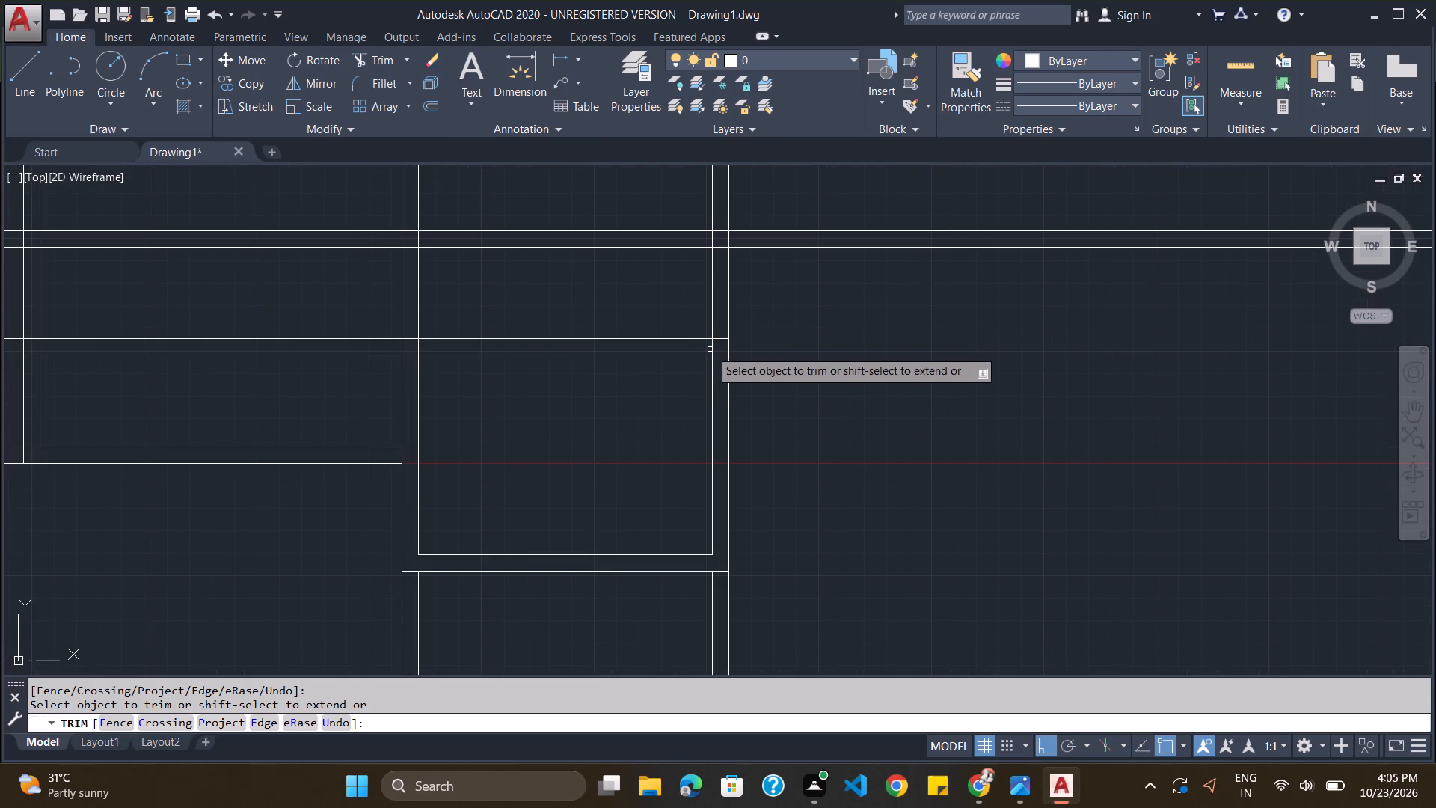
left_click(712, 347)
left_click(719, 338)
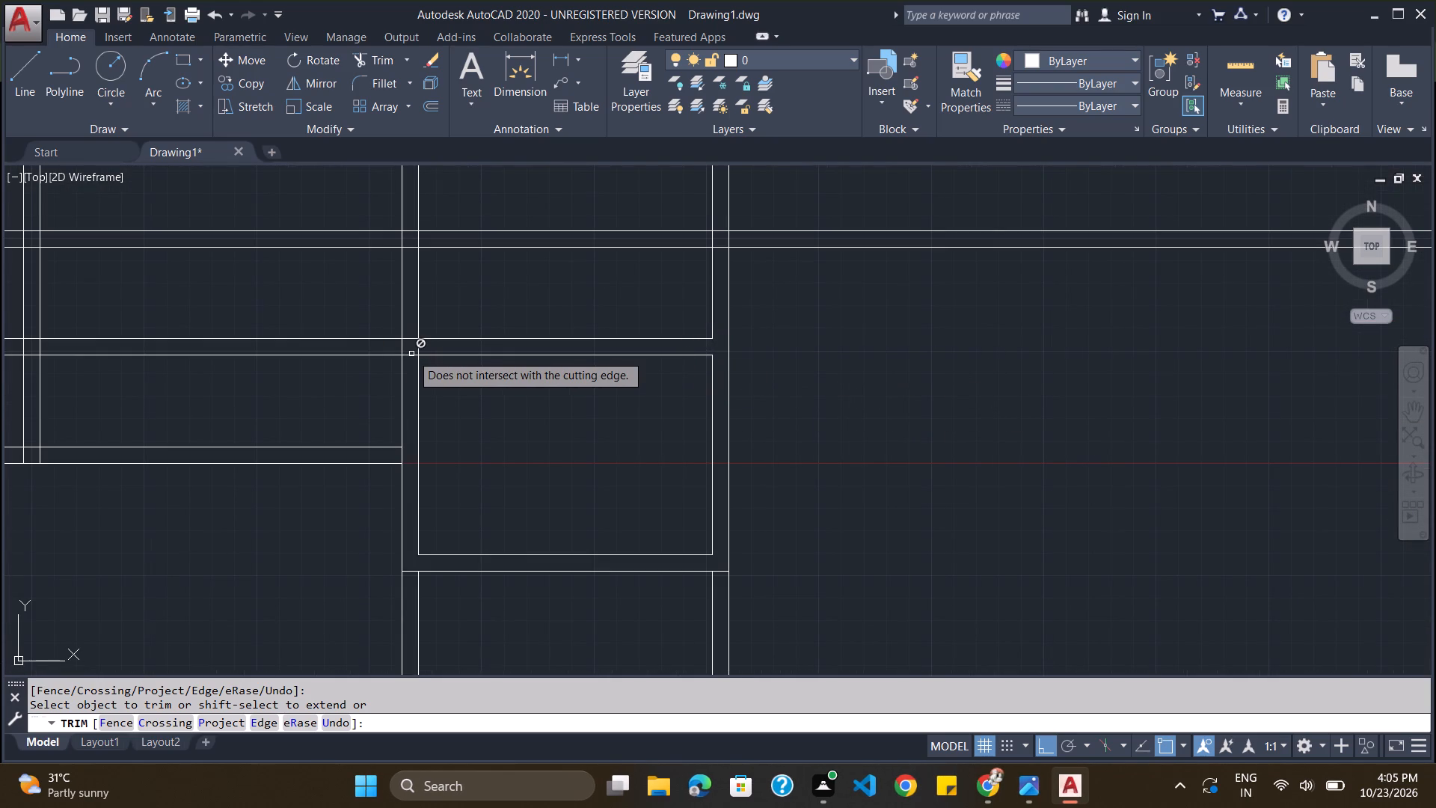
Trim both lines of the 1500-spacing horizontal wall between the second and third vertical walls.
scroll(429, 477, "down", 1)
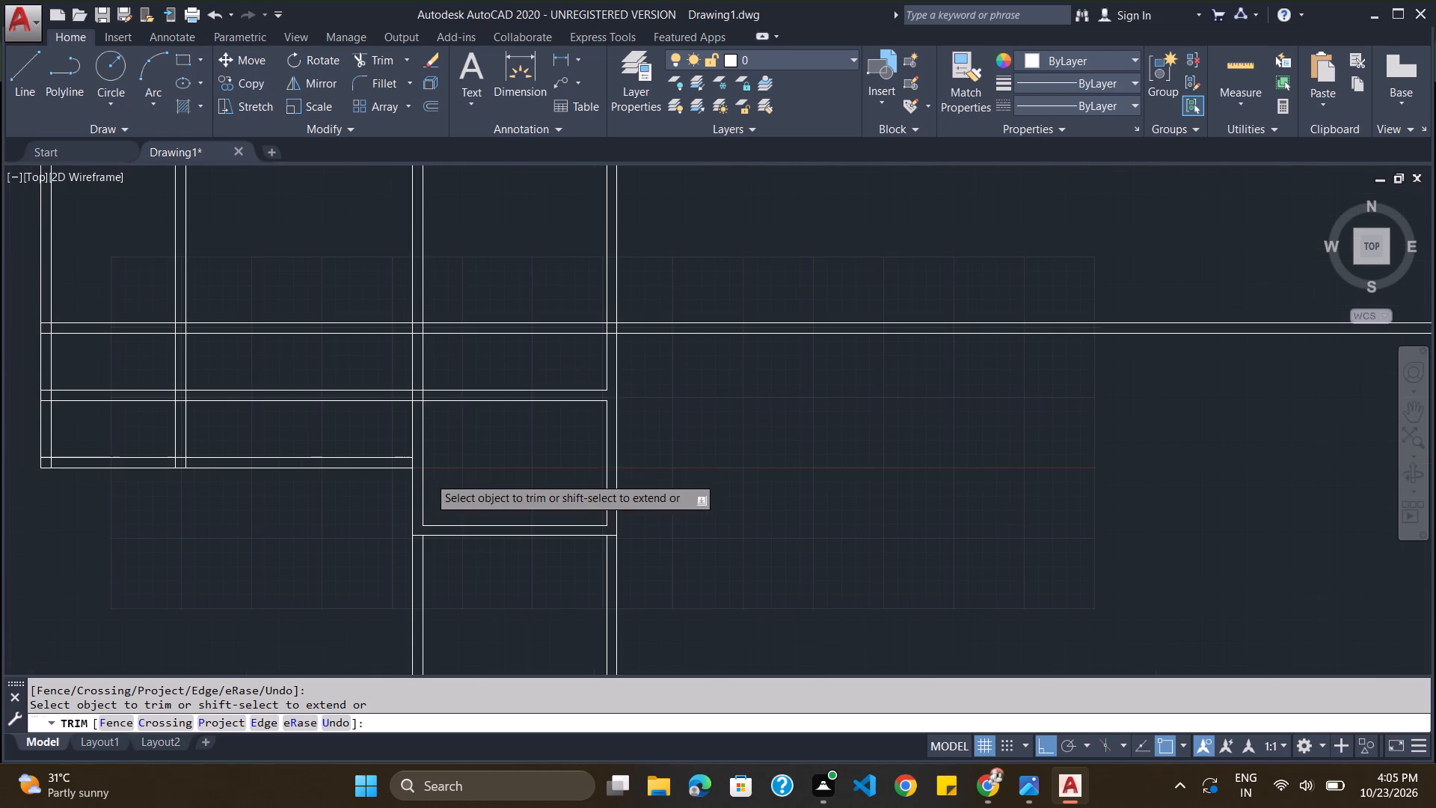
scroll(429, 477, "down", 1)
scroll(223, 489, "up", 1)
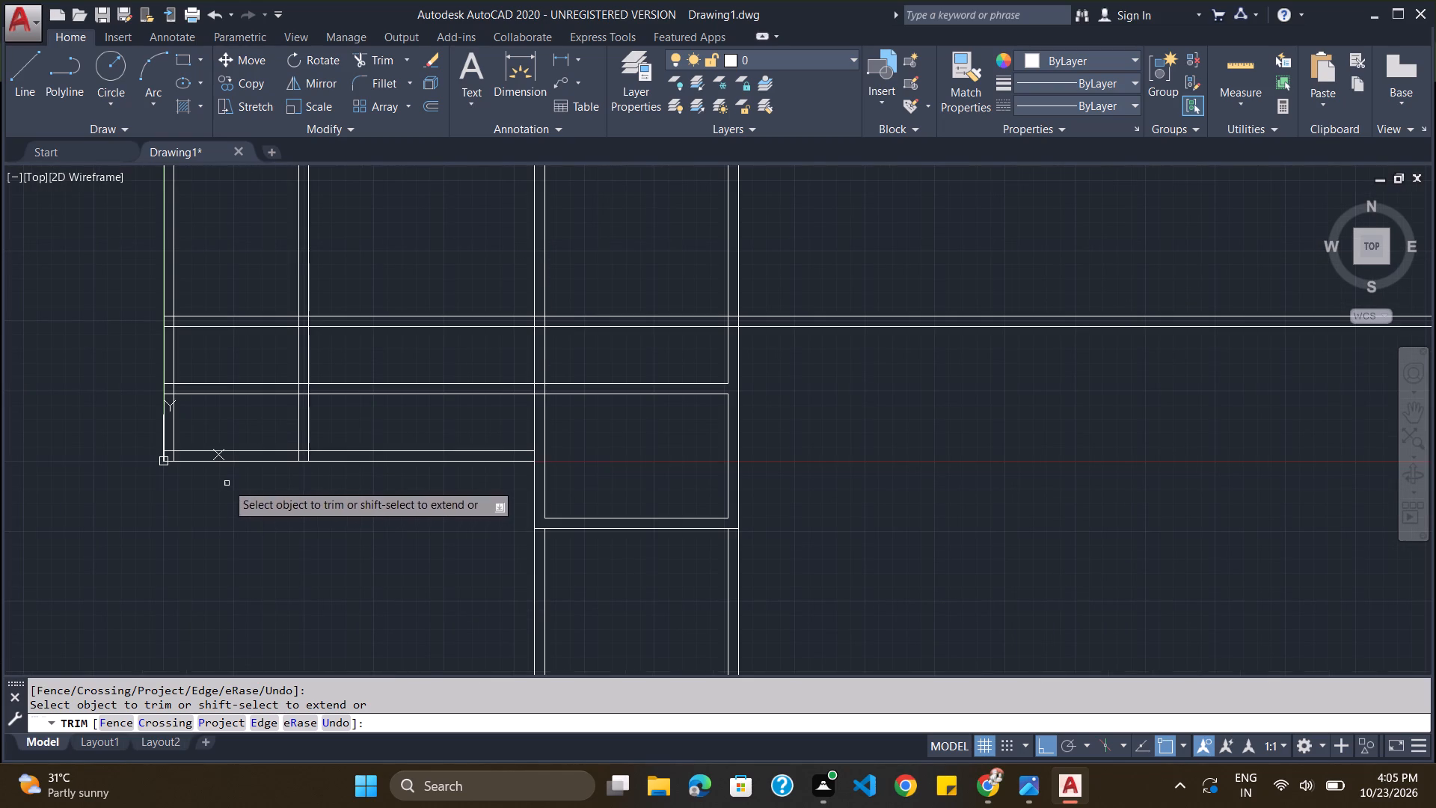
left_click(372, 382)
left_click(374, 394)
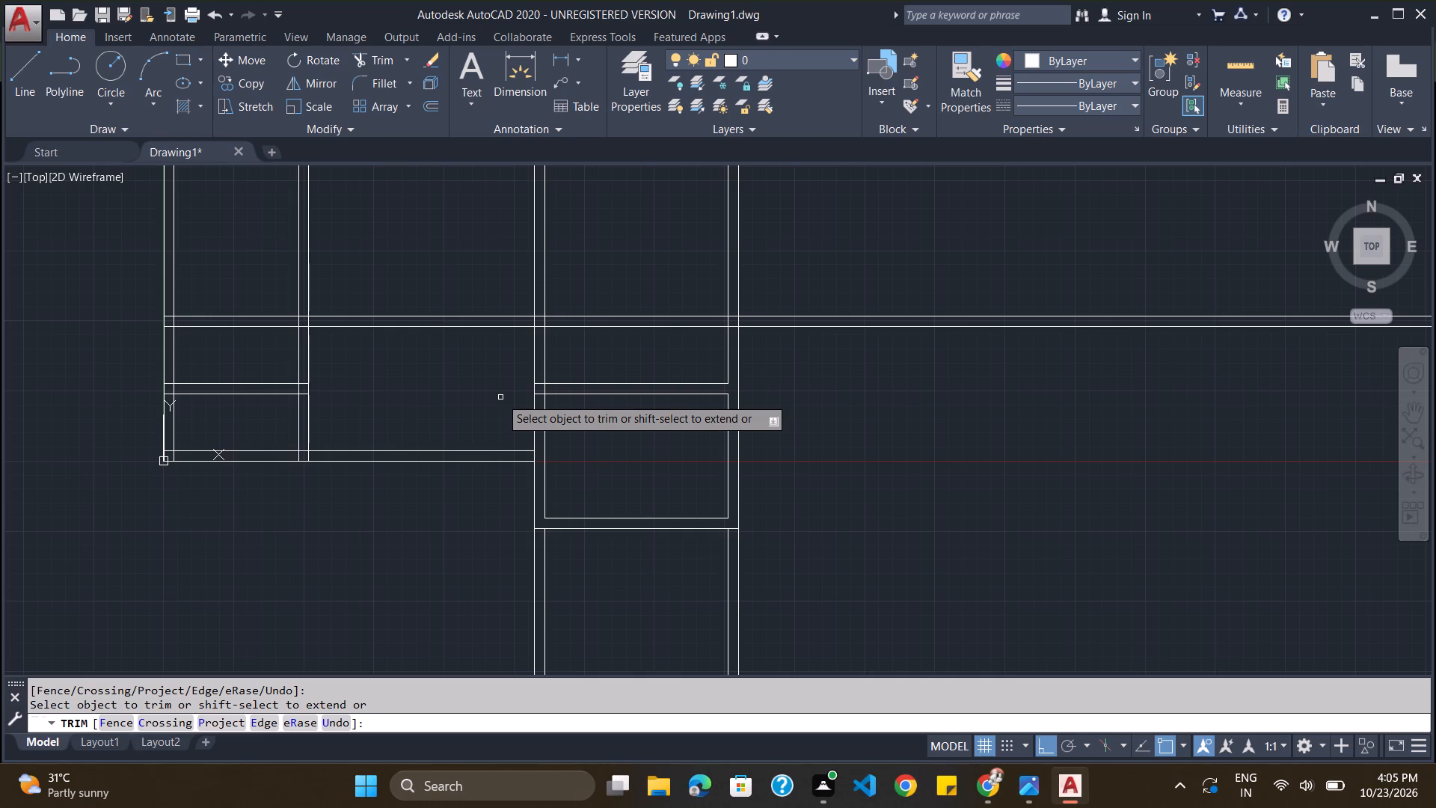
Trim both lines of the long horizontal wall beyond the right side of the fourth vertical wall.
scroll(684, 358, "down", 2)
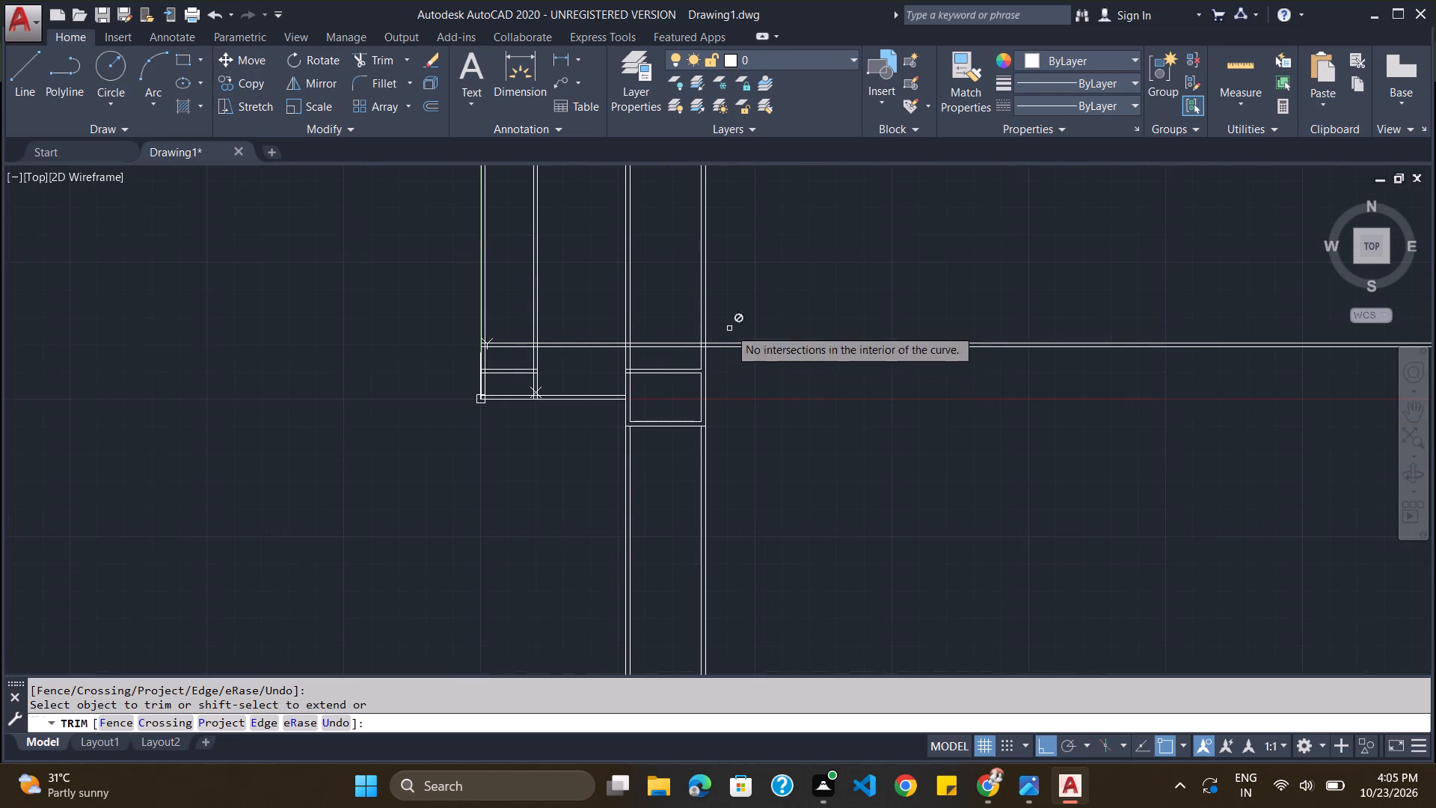
left_click(881, 342)
left_click(885, 345)
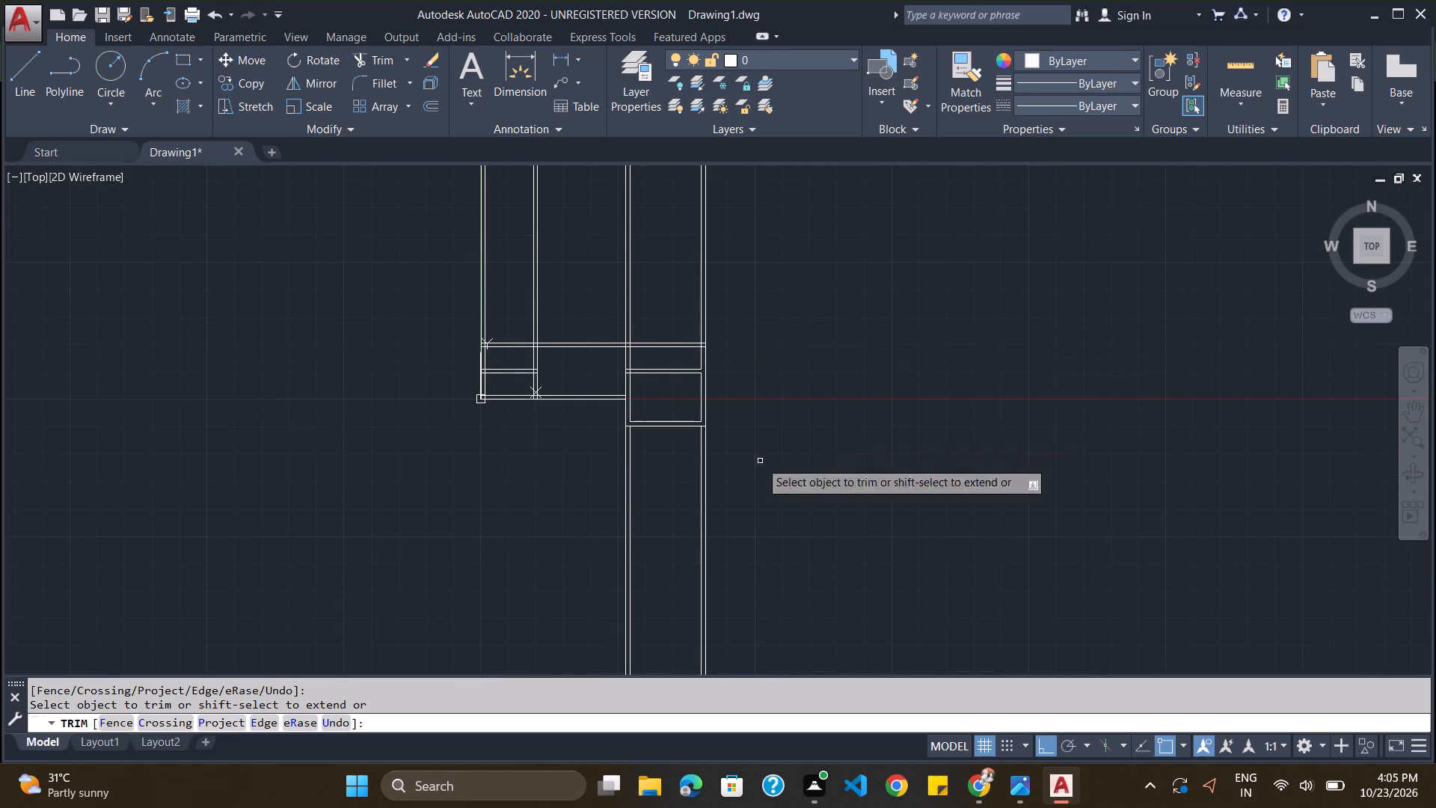
key("Escape")
Delete the inner lines of the third and fourth vertical walls below the lowest horizontal wall.
left_click(700, 467)
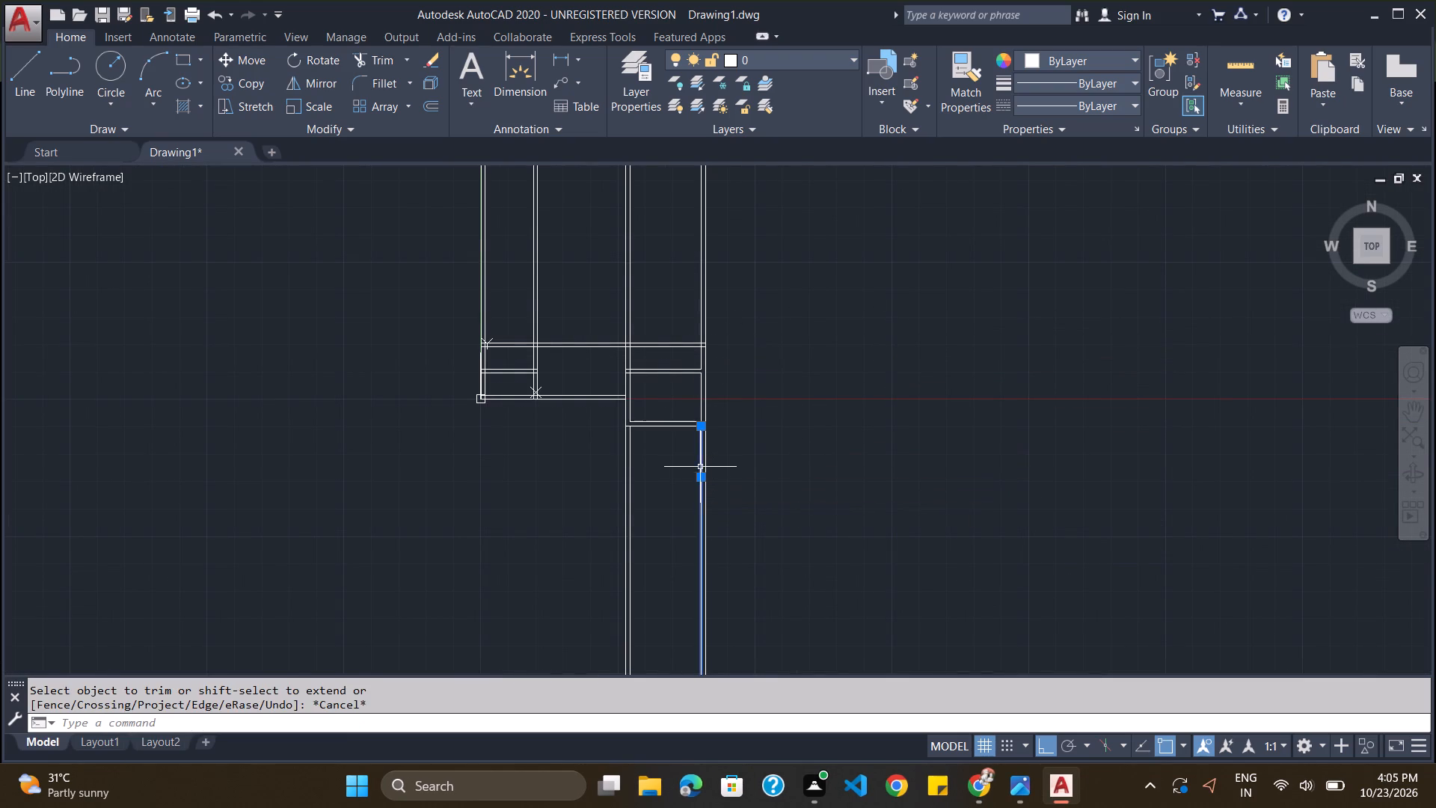
left_click(630, 462)
key("Delete")
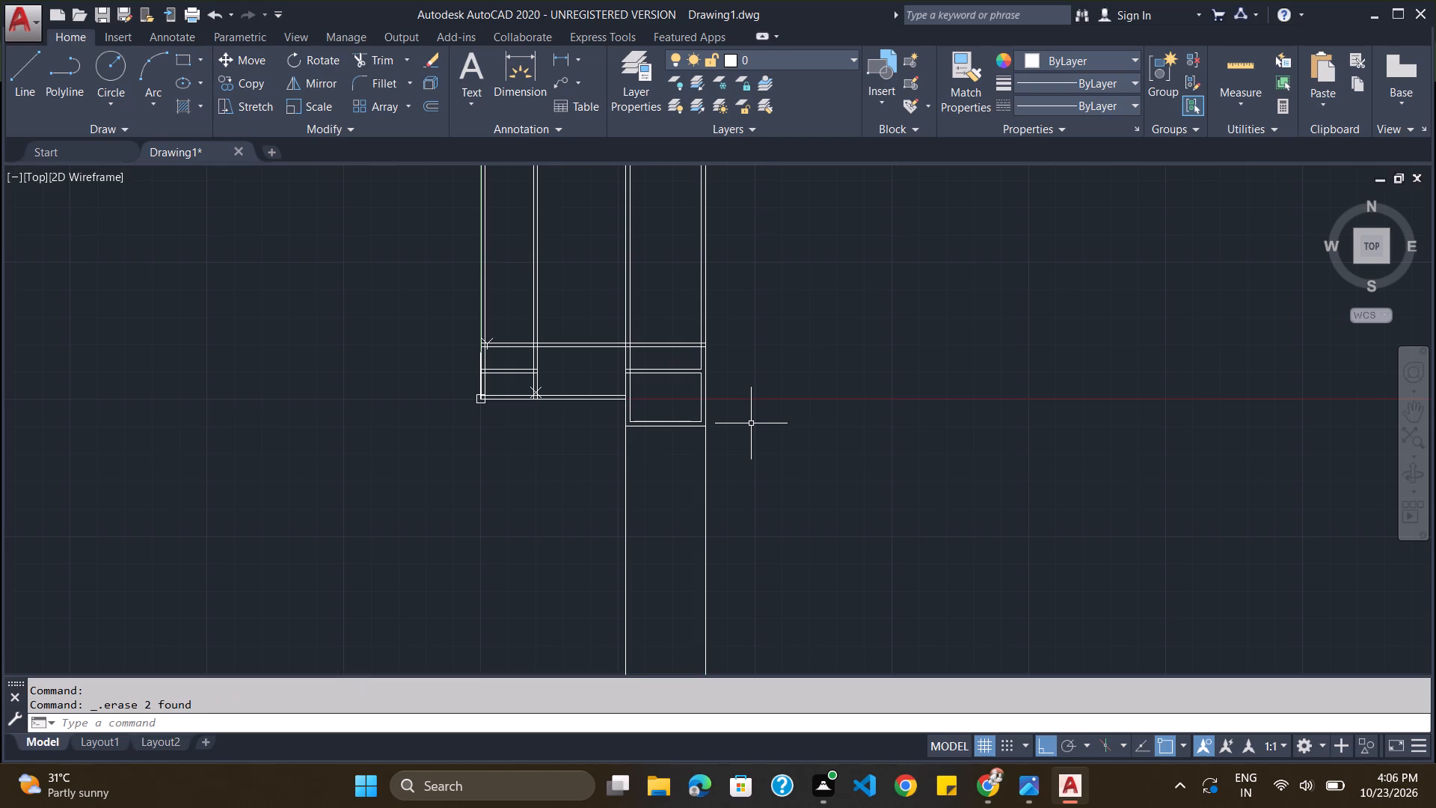
key("Escape")
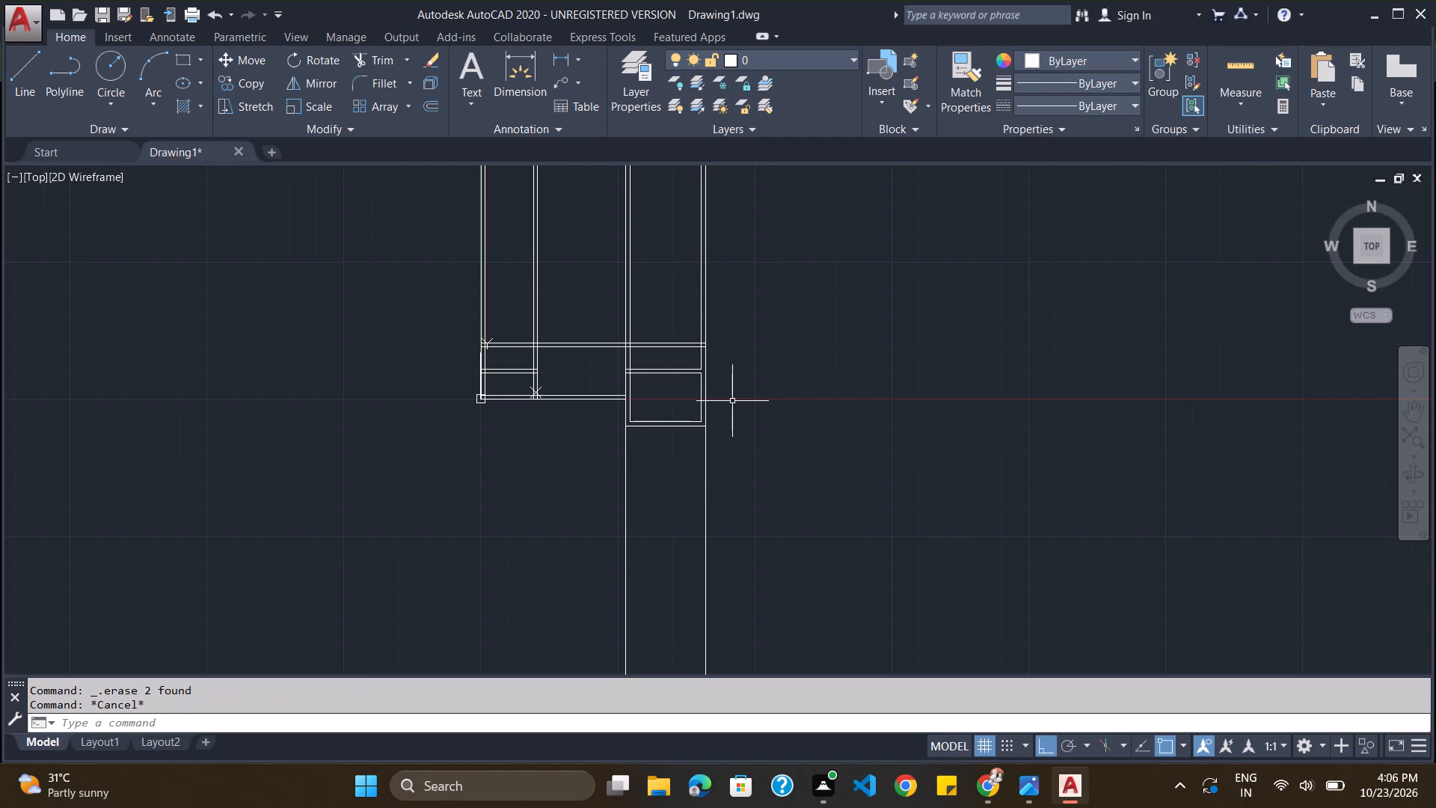
Trim the remaining outer lines of the third and fourth vertical walls below the lowest horizontal wall.
key("t")
type("ri")
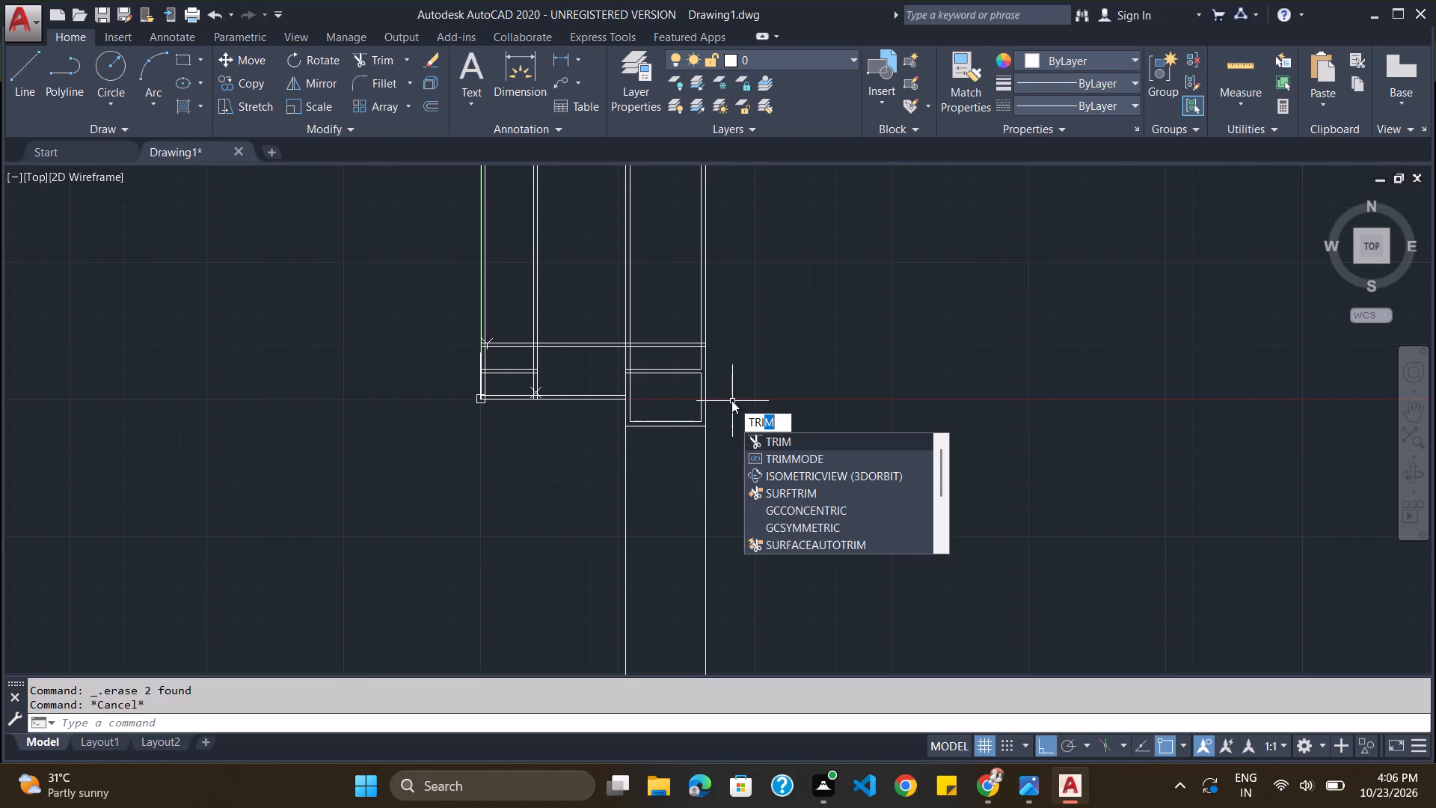
key("Return")
key("Return")
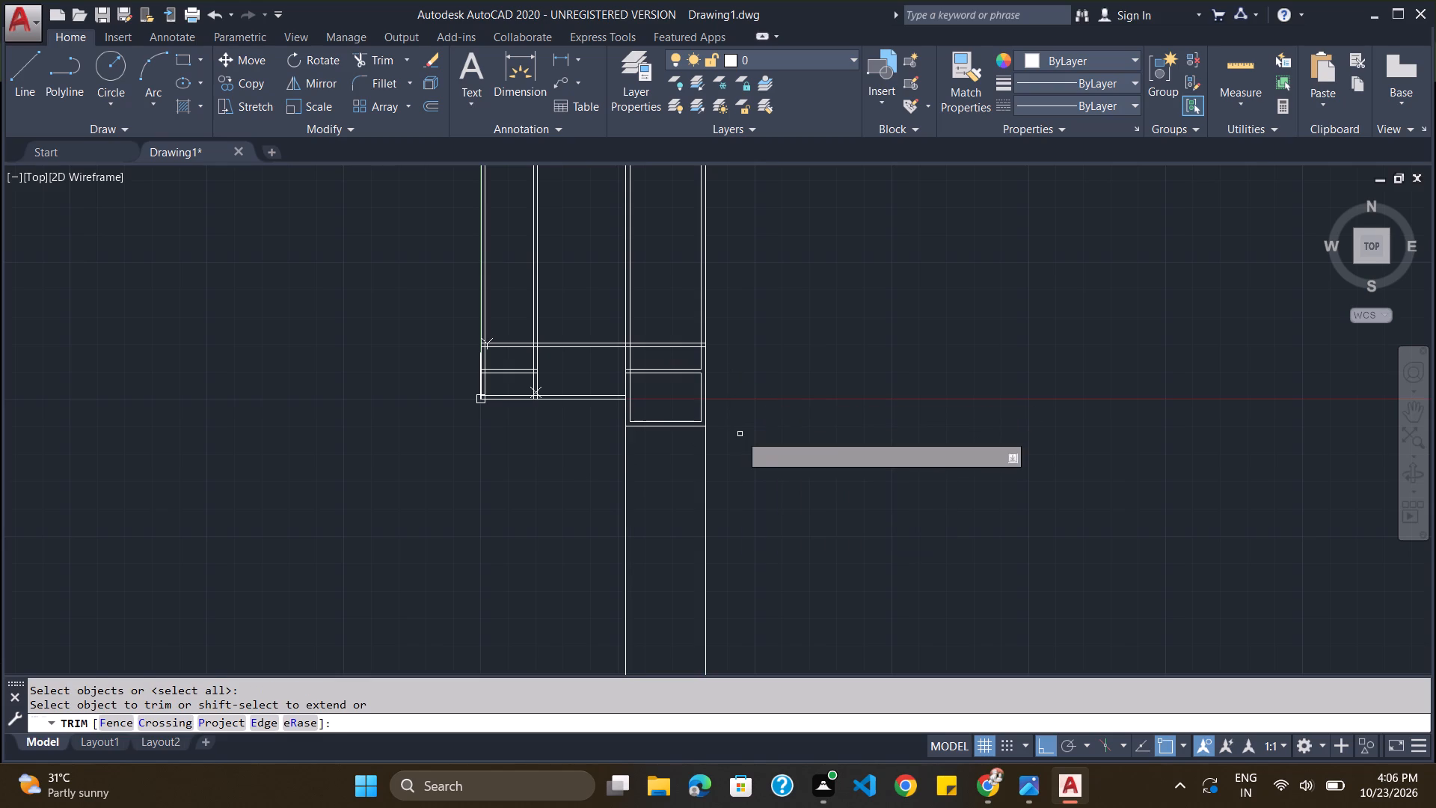
left_click_drag(730, 463, 559, 492)
left_click(557, 492)
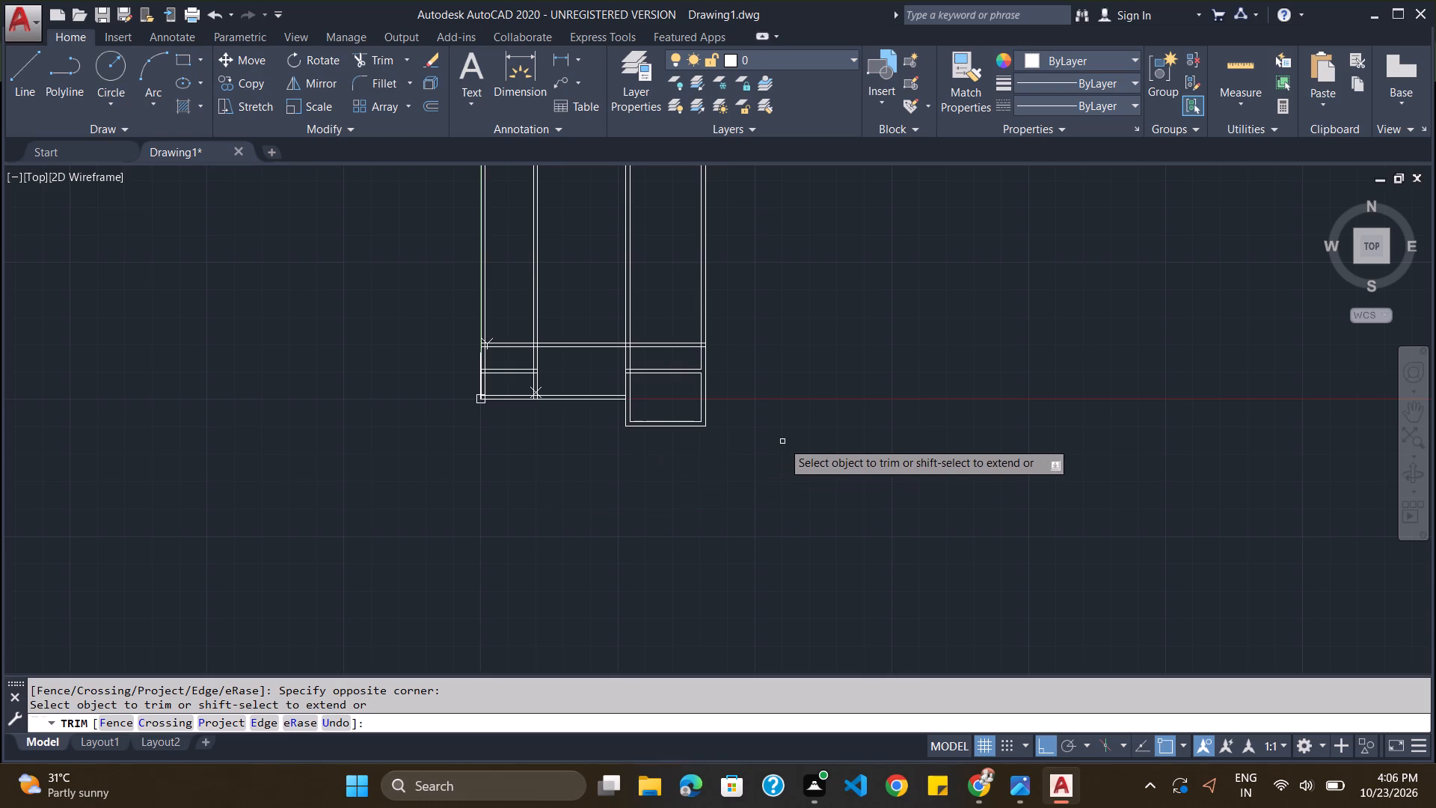
scroll(782, 441, "down", 1)
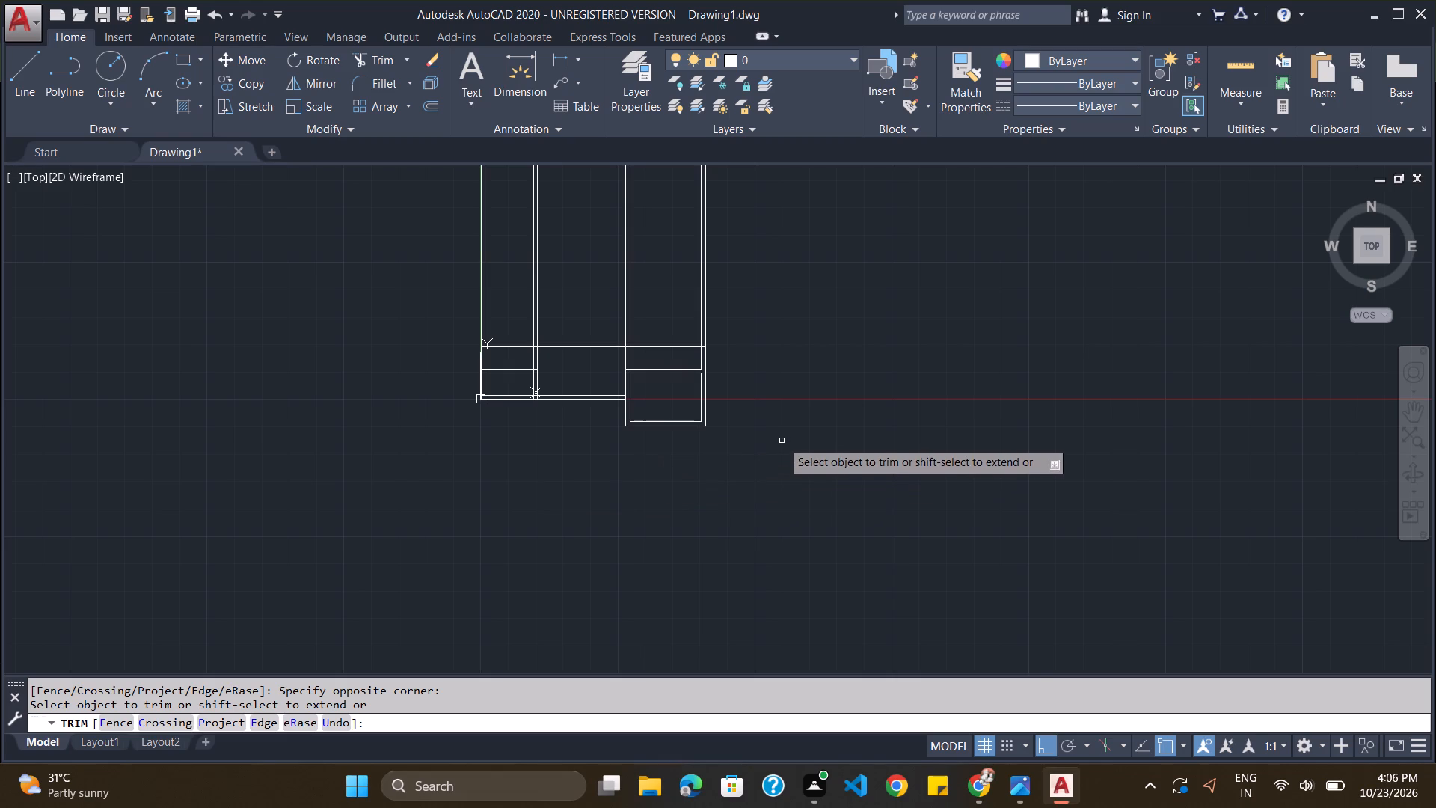
scroll(676, 302, "down", 2)
key("Escape")
Trim both lines of the long horizontal wall between the third and fourth vertical walls.
scroll(681, 324, "down", 2)
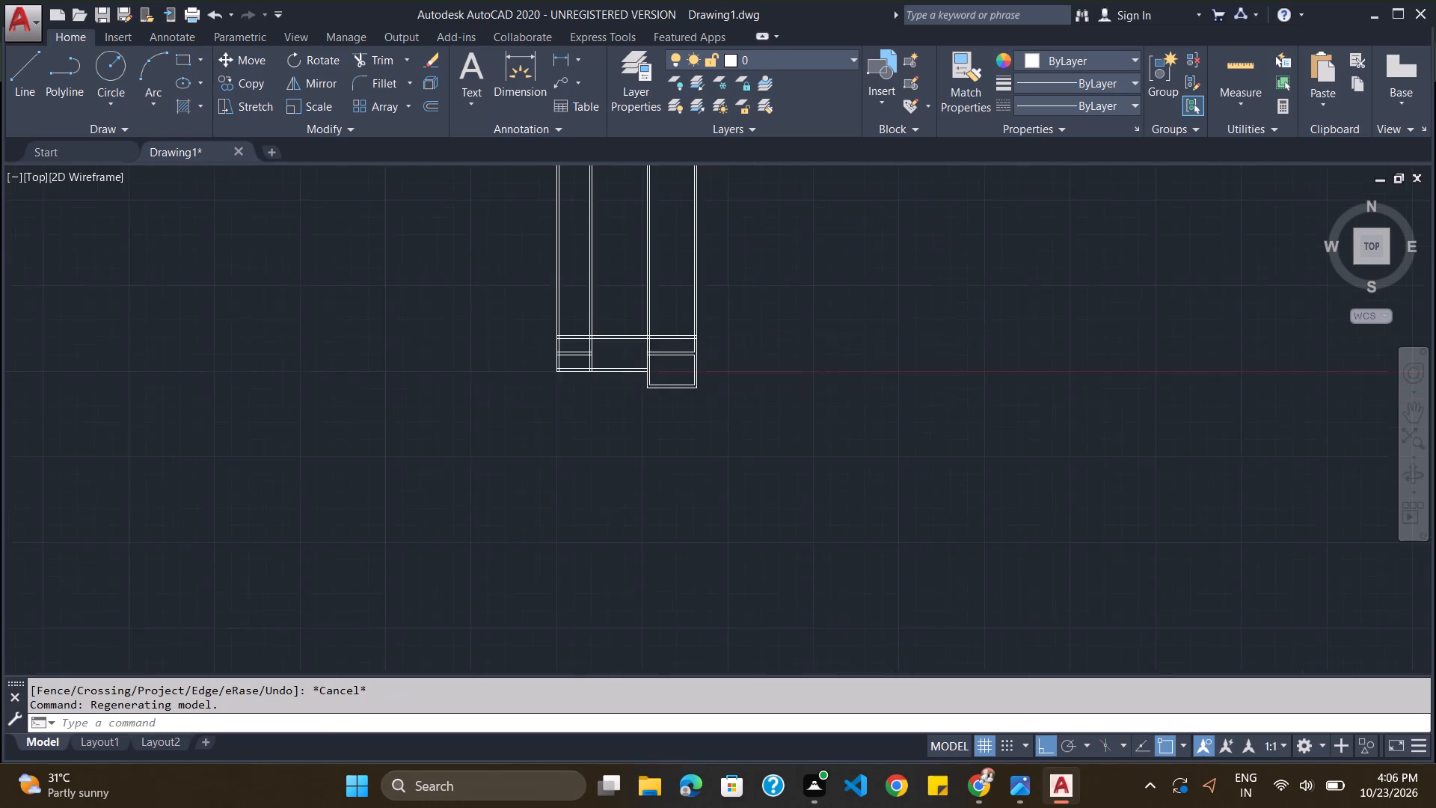
scroll(681, 281, "up", 3)
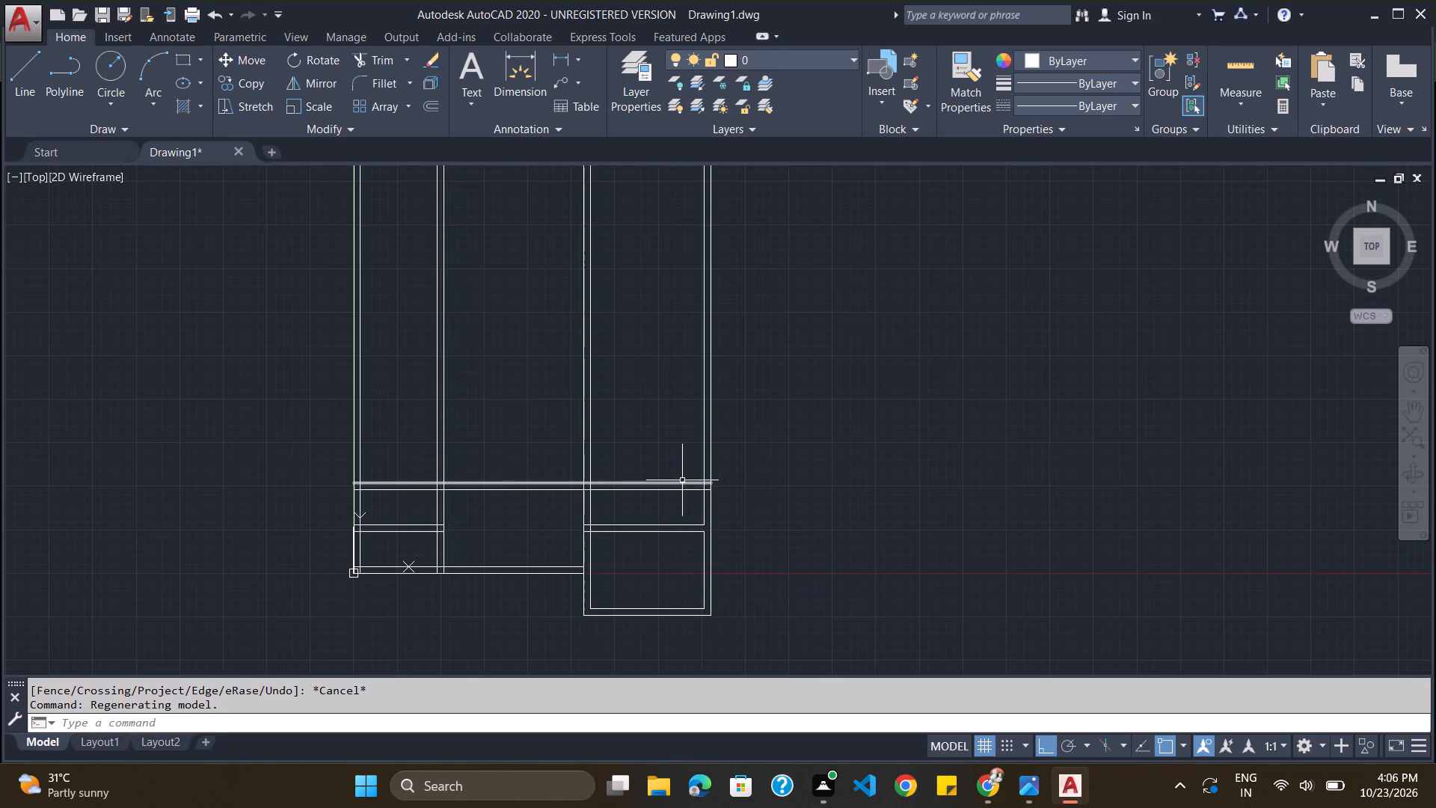
key("Escape")
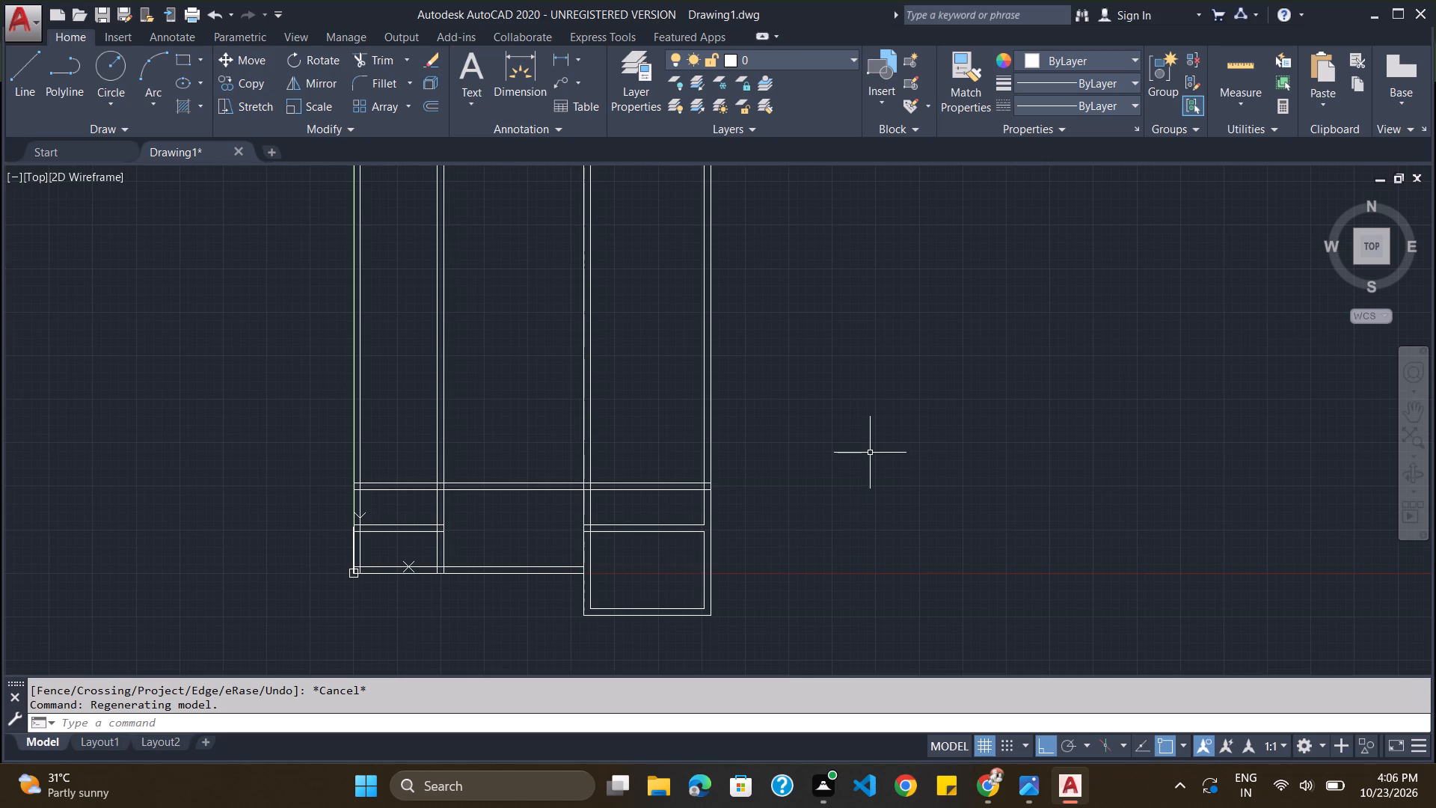
type("trim")
key("Return")
key("Return")
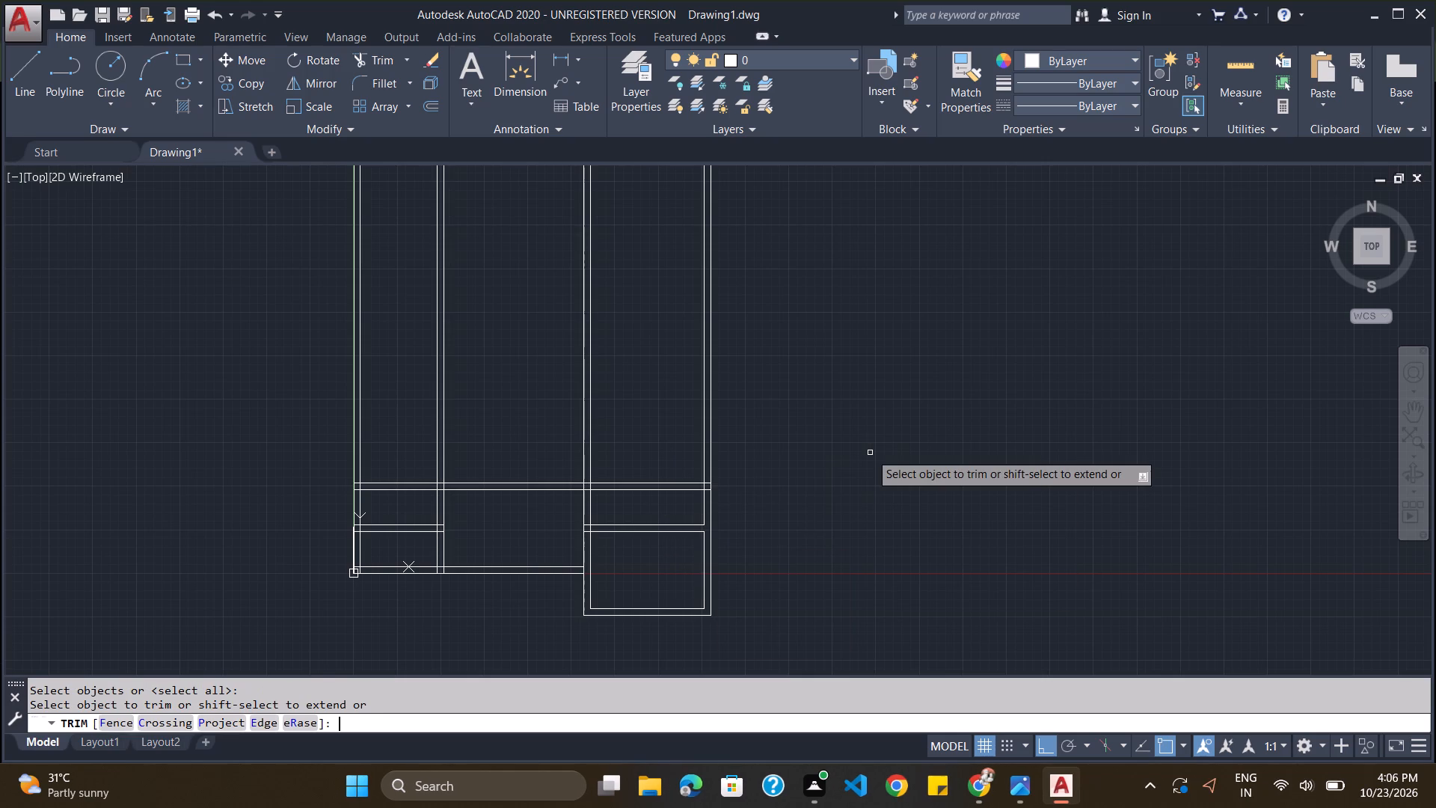
left_click(641, 485)
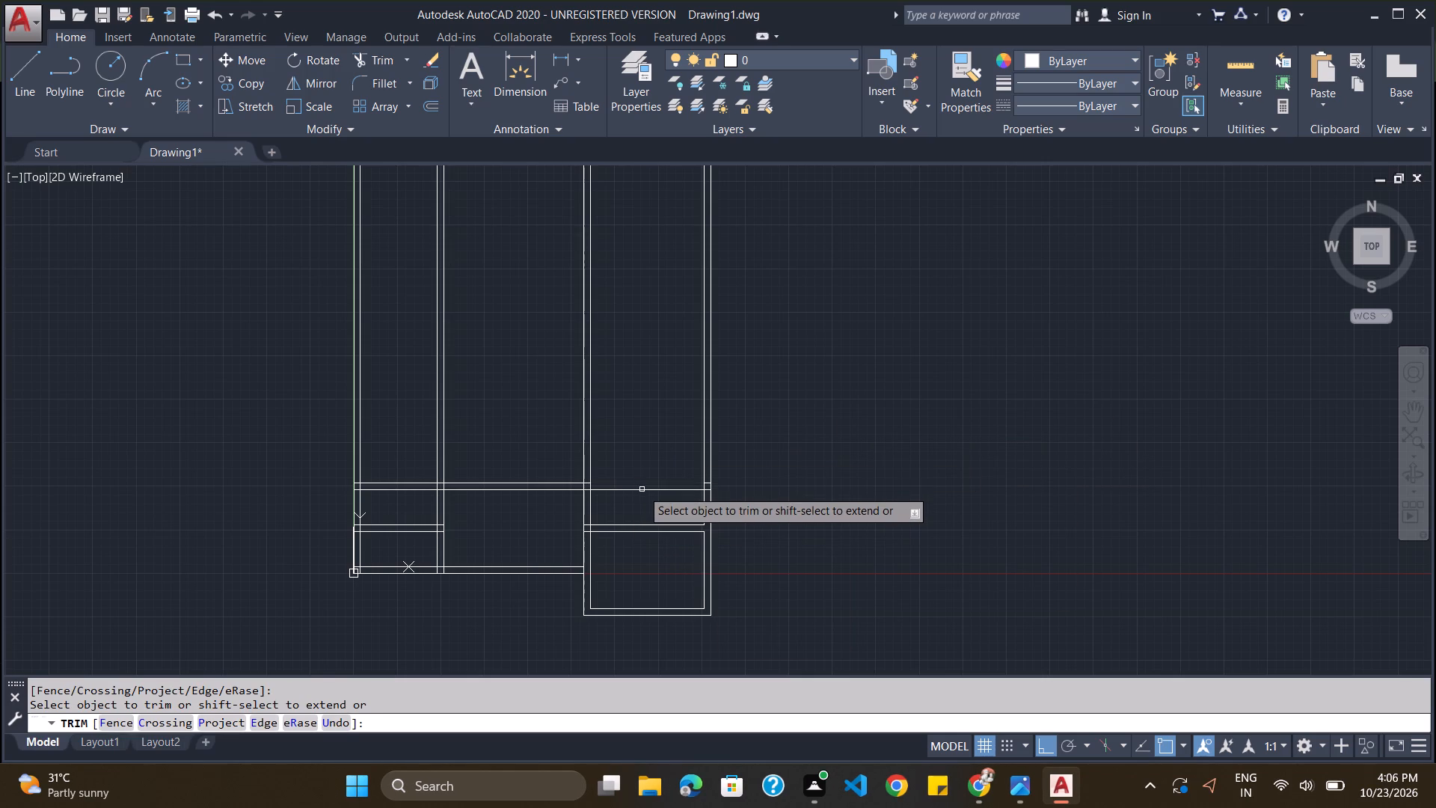
left_click(642, 489)
key("Escape")
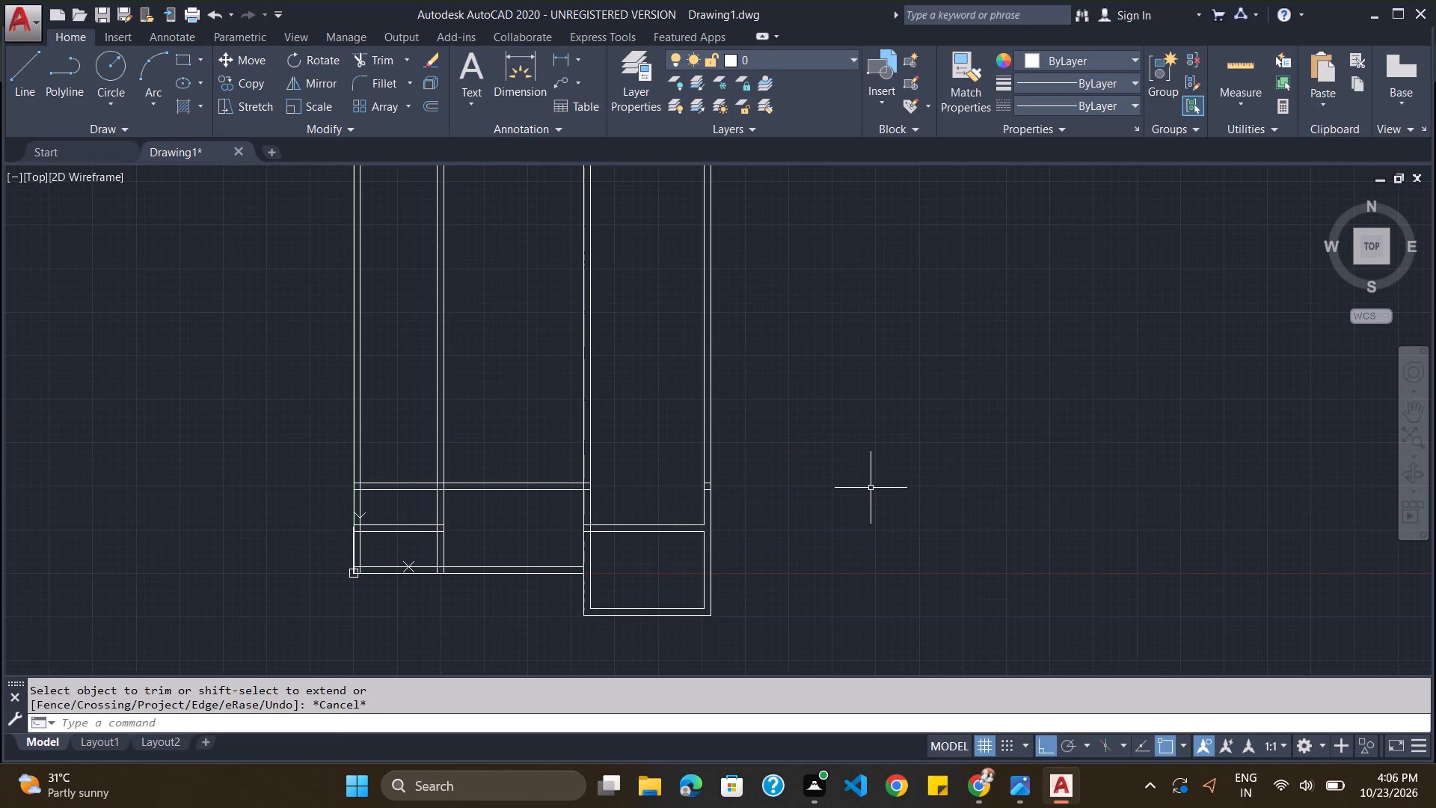
Offset the lower line of the horizontal wall between the third and fourth vertical walls 1940 mm upward.
key("o")
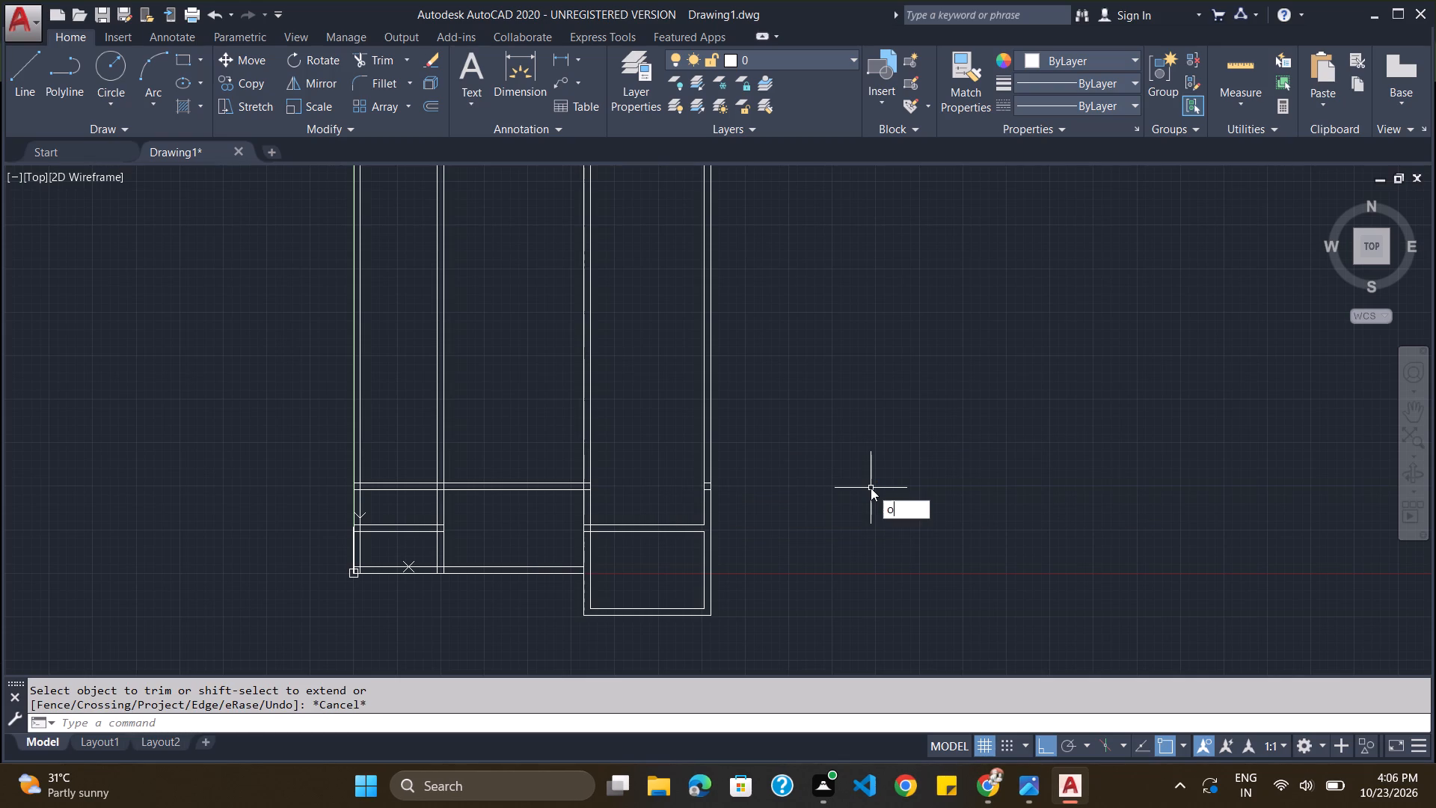
key("Return")
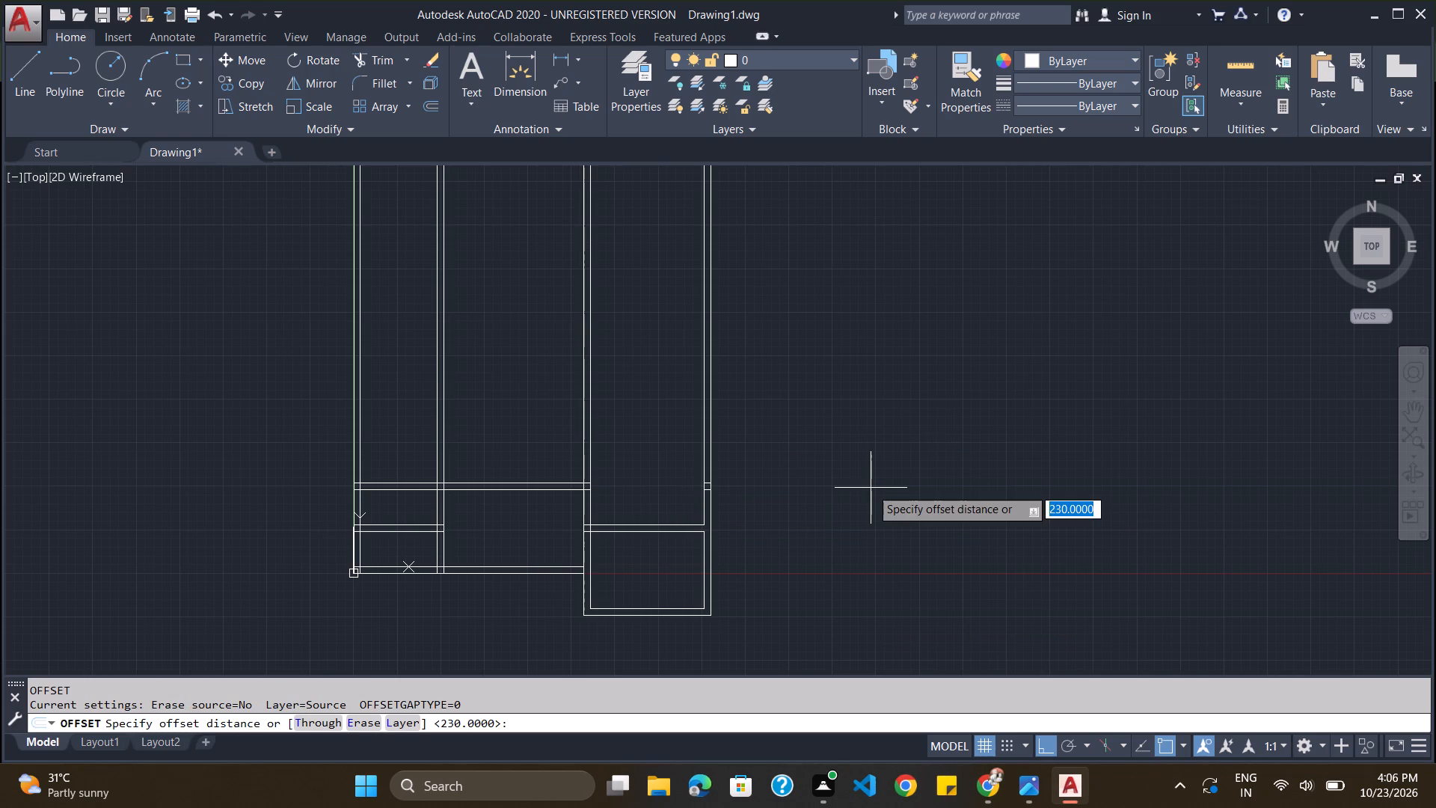
key("1")
key("9")
type("40")
key("Return")
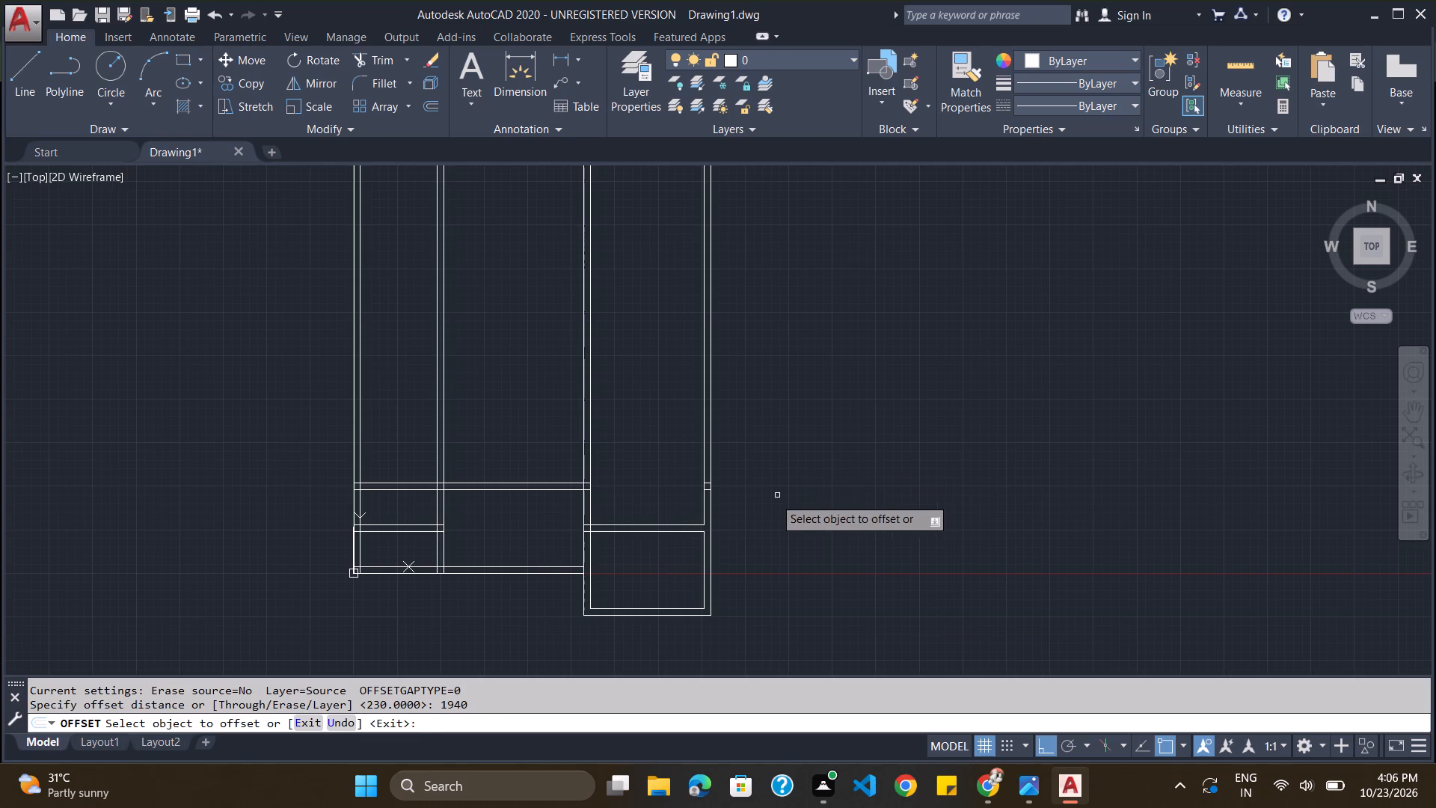
left_click(651, 530)
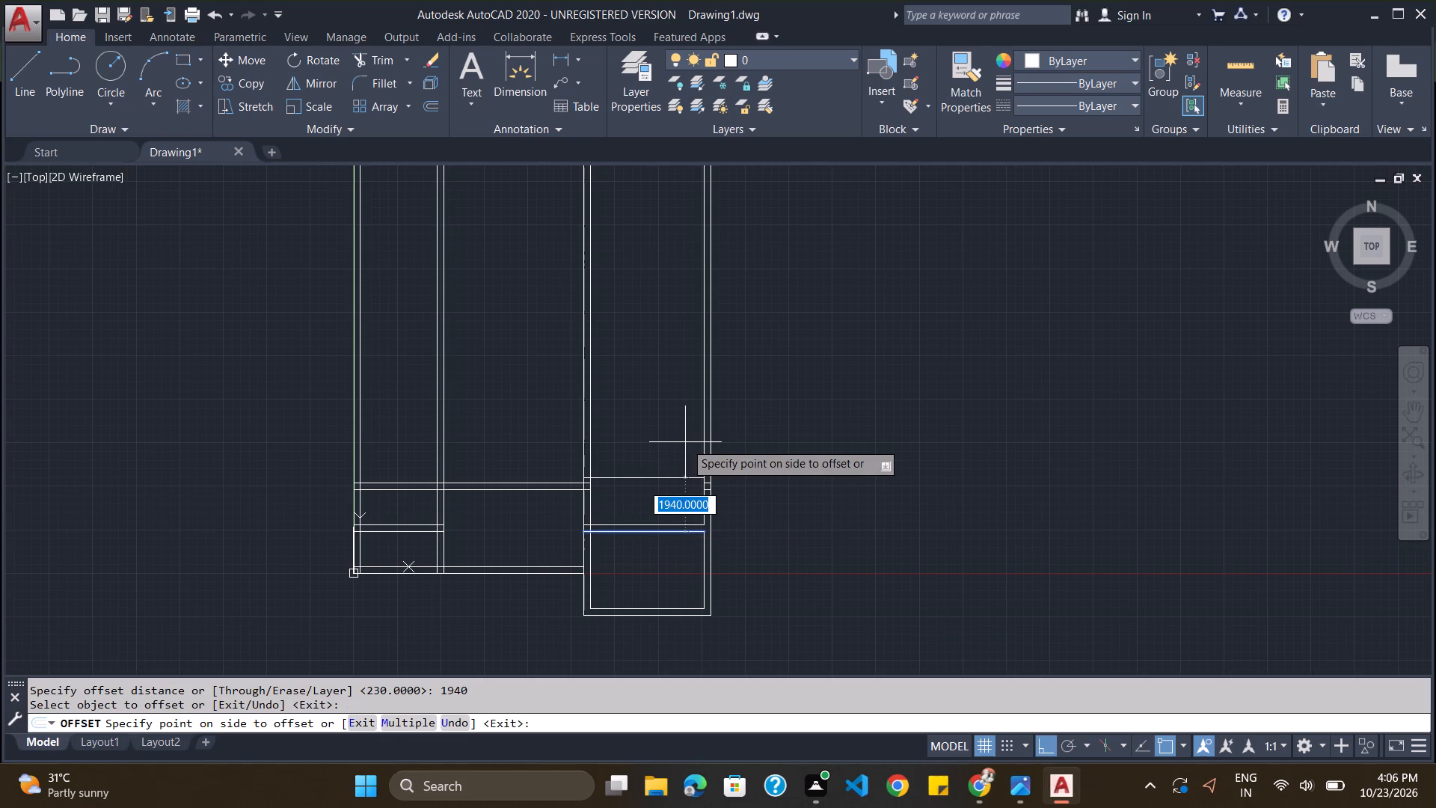
left_click(685, 441)
key("Escape")
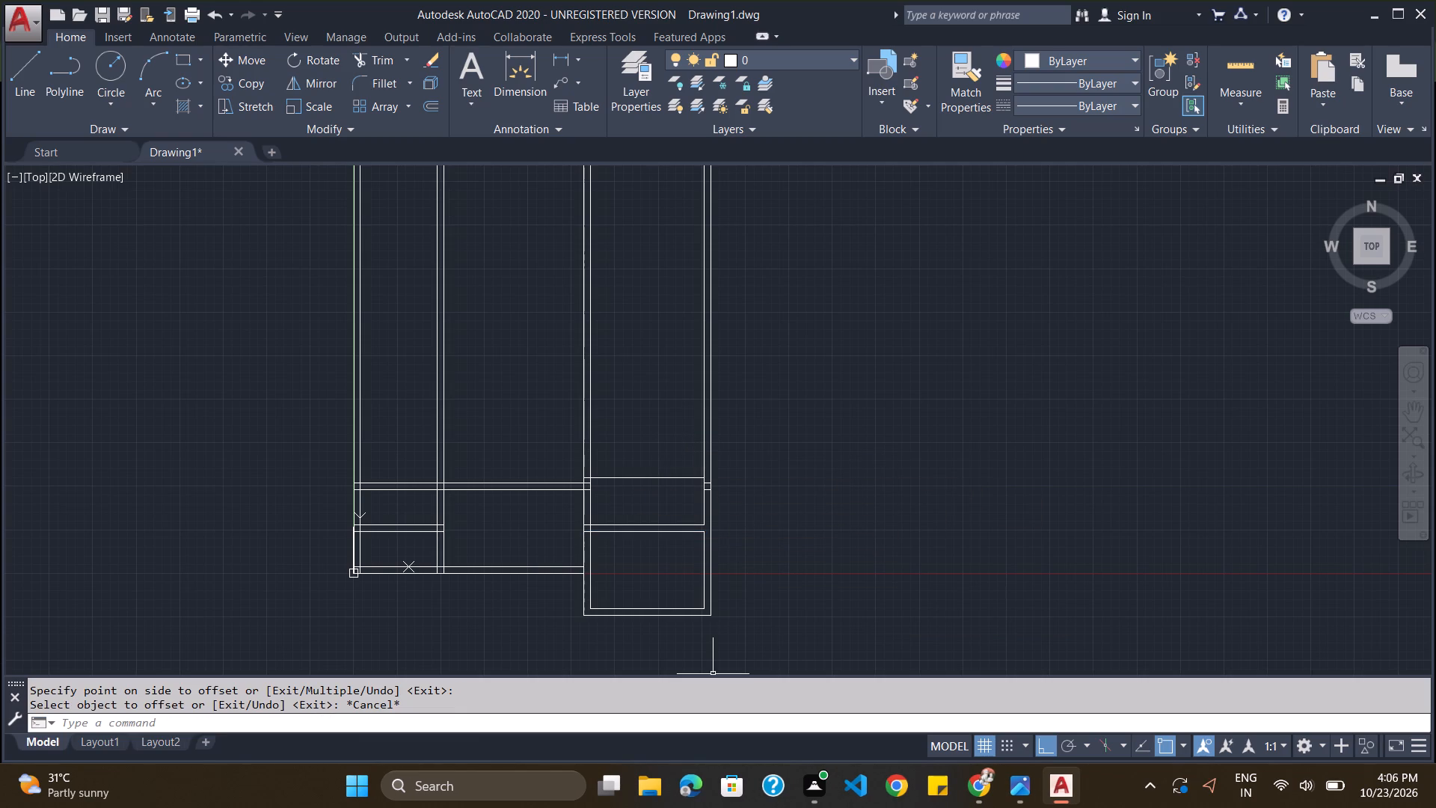
Offset the new single horizontal line between the third and fourth vertical walls 115 mm upward to form a thin partition.
left_click(705, 720)
key("o")
key("Return")
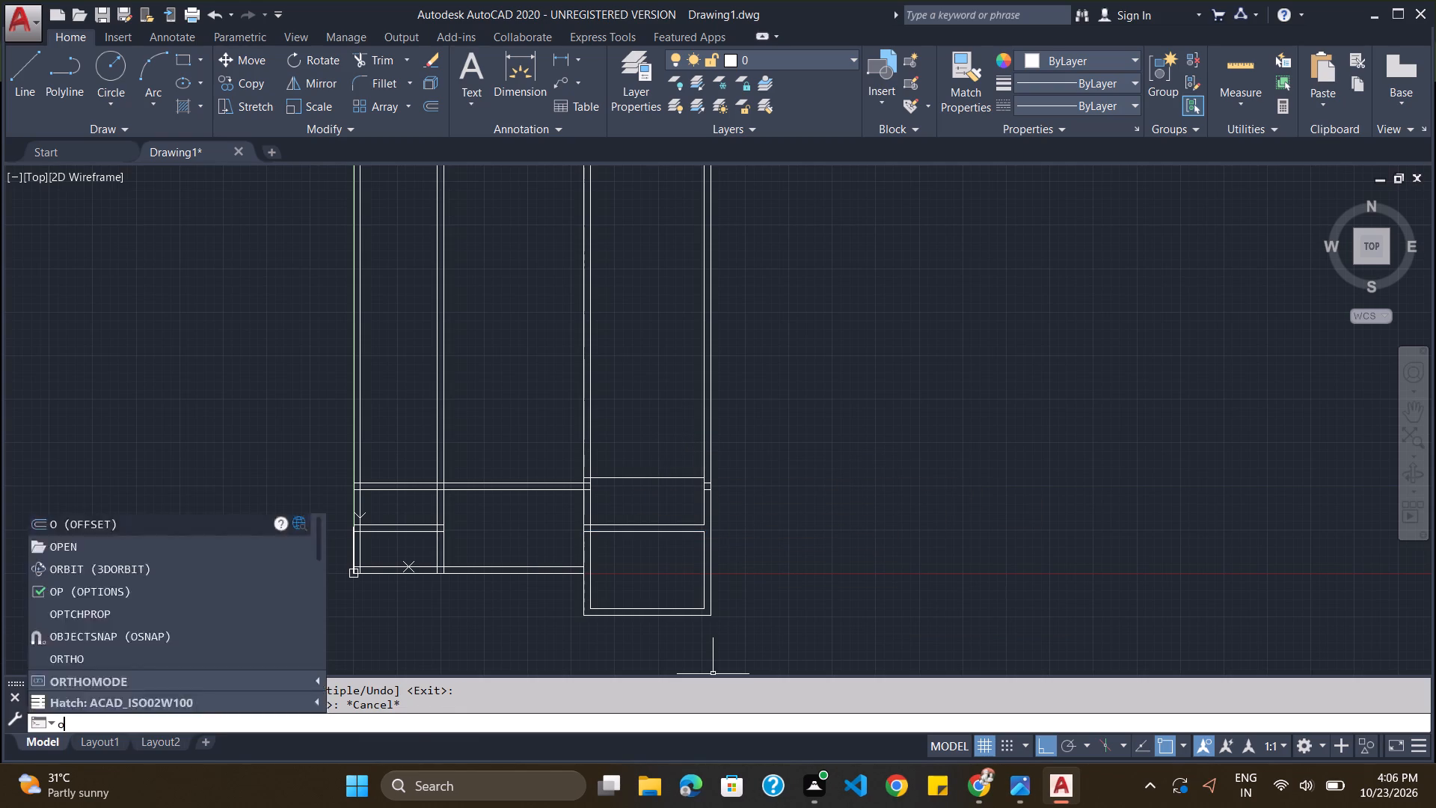
type("23")
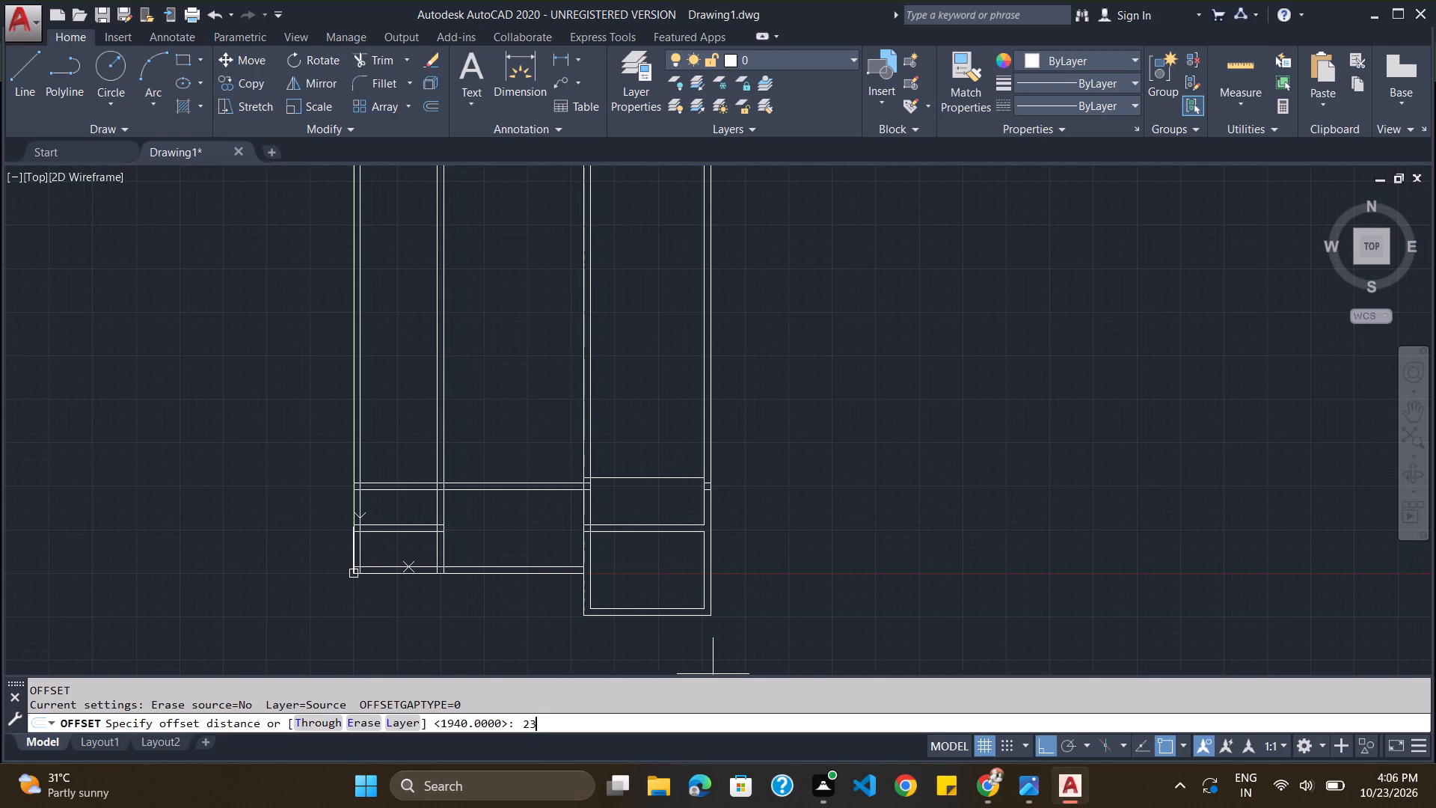
key("BackSpace")
key("BackSpace")
key("BackSpace")
key("BackSpace")
type("115")
key("Return")
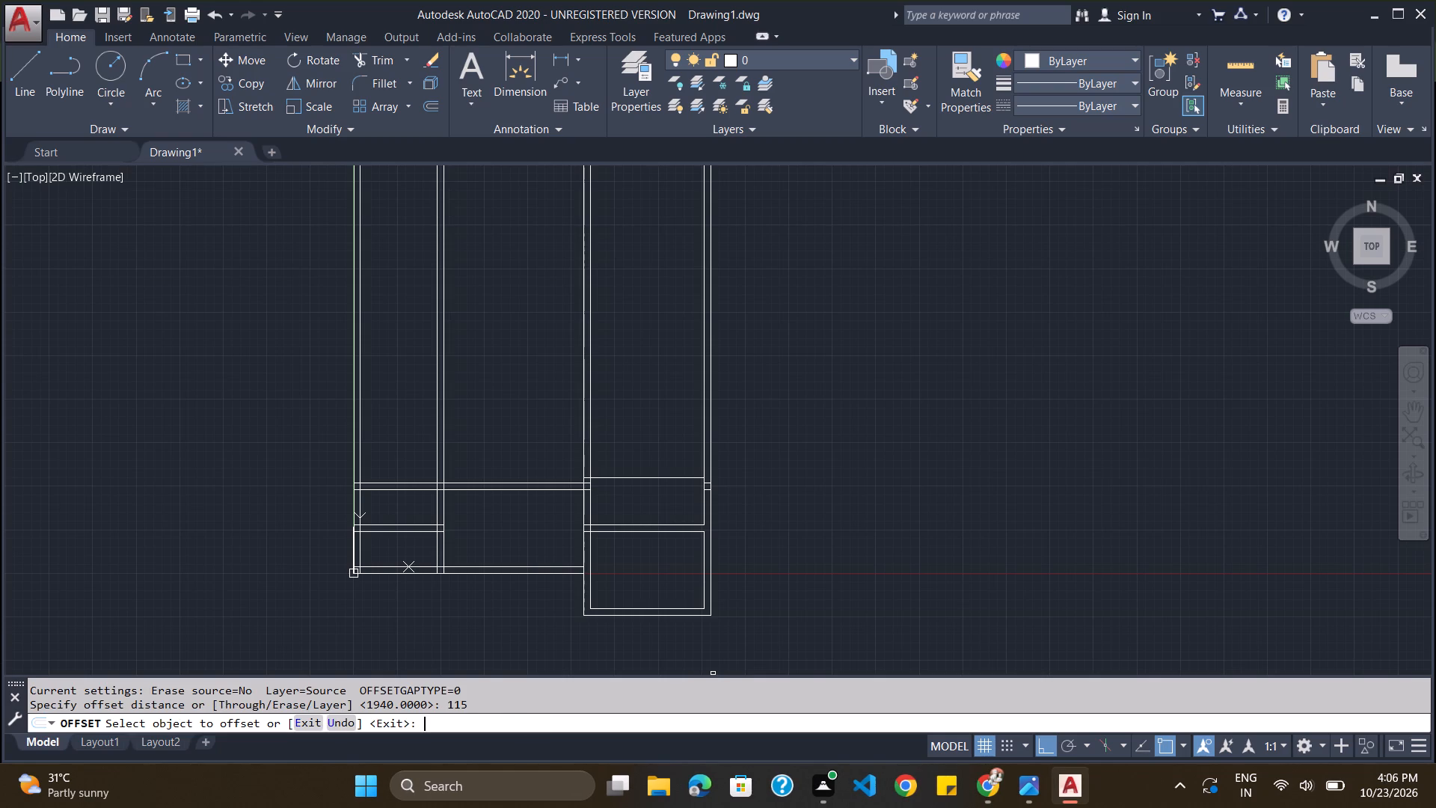
left_click(642, 477)
left_click(651, 447)
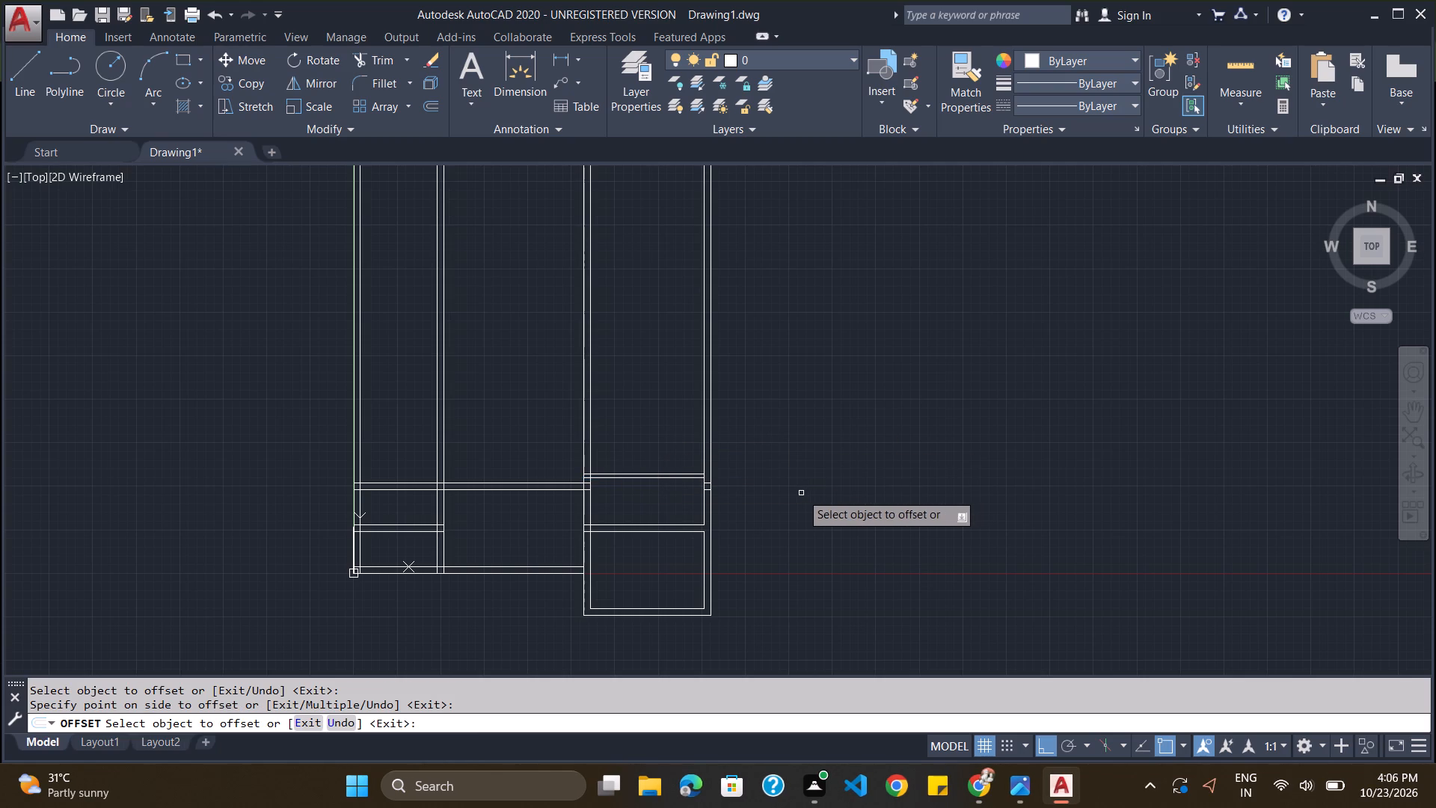
key("Escape")
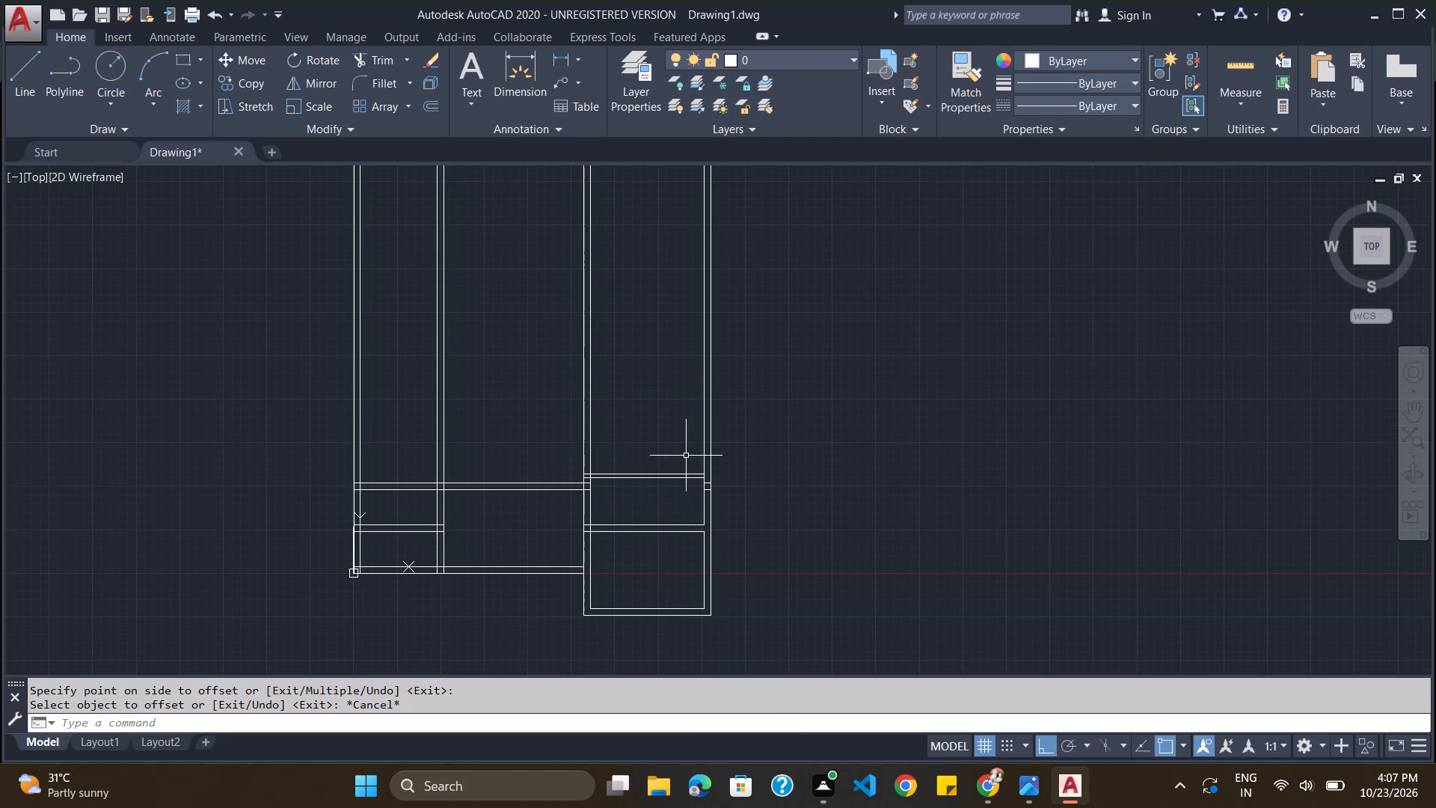
Offset the upper line of the 115 mm partition 1960 mm upward between the third and fourth vertical walls.
left_click(732, 726)
key("Escape")
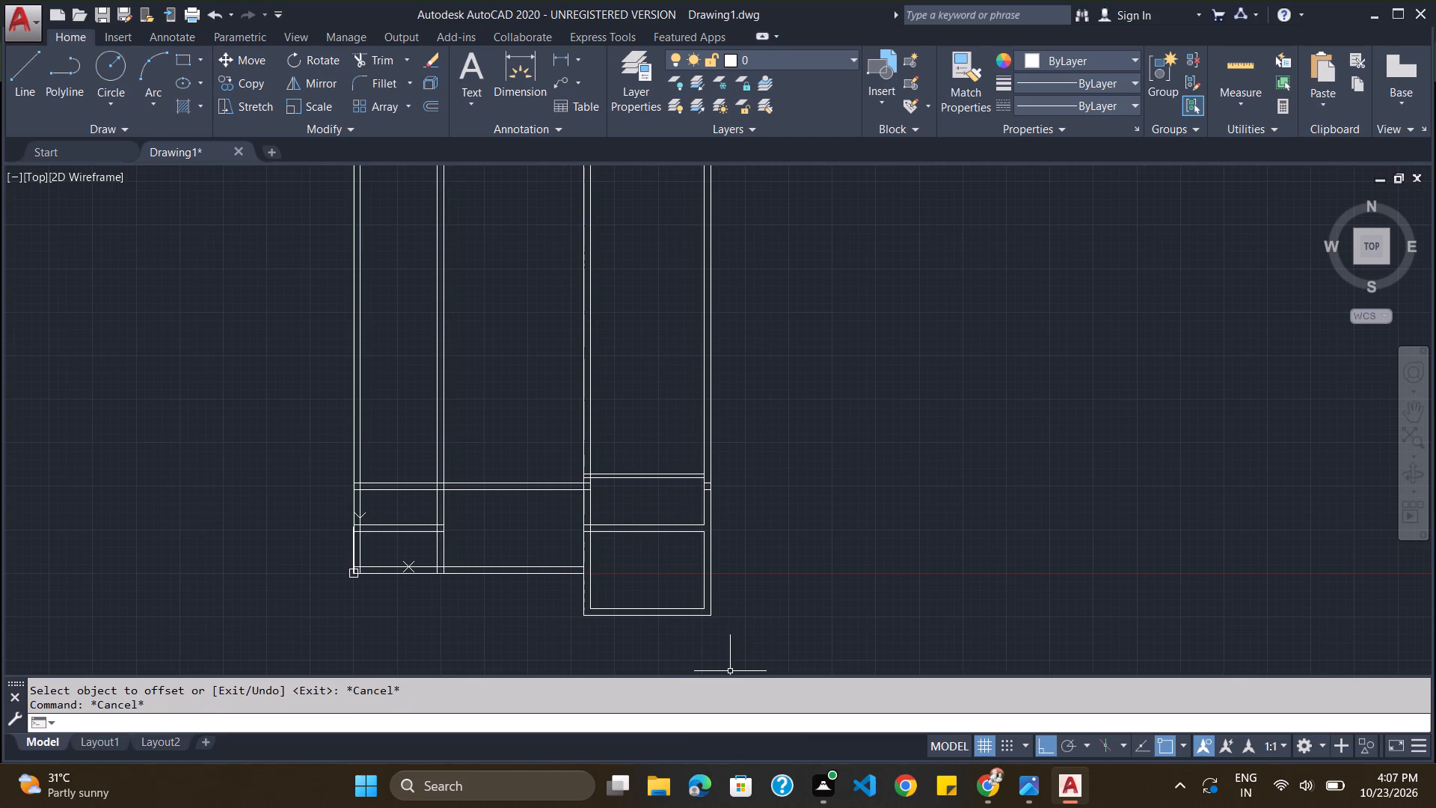
key("o")
key("Return")
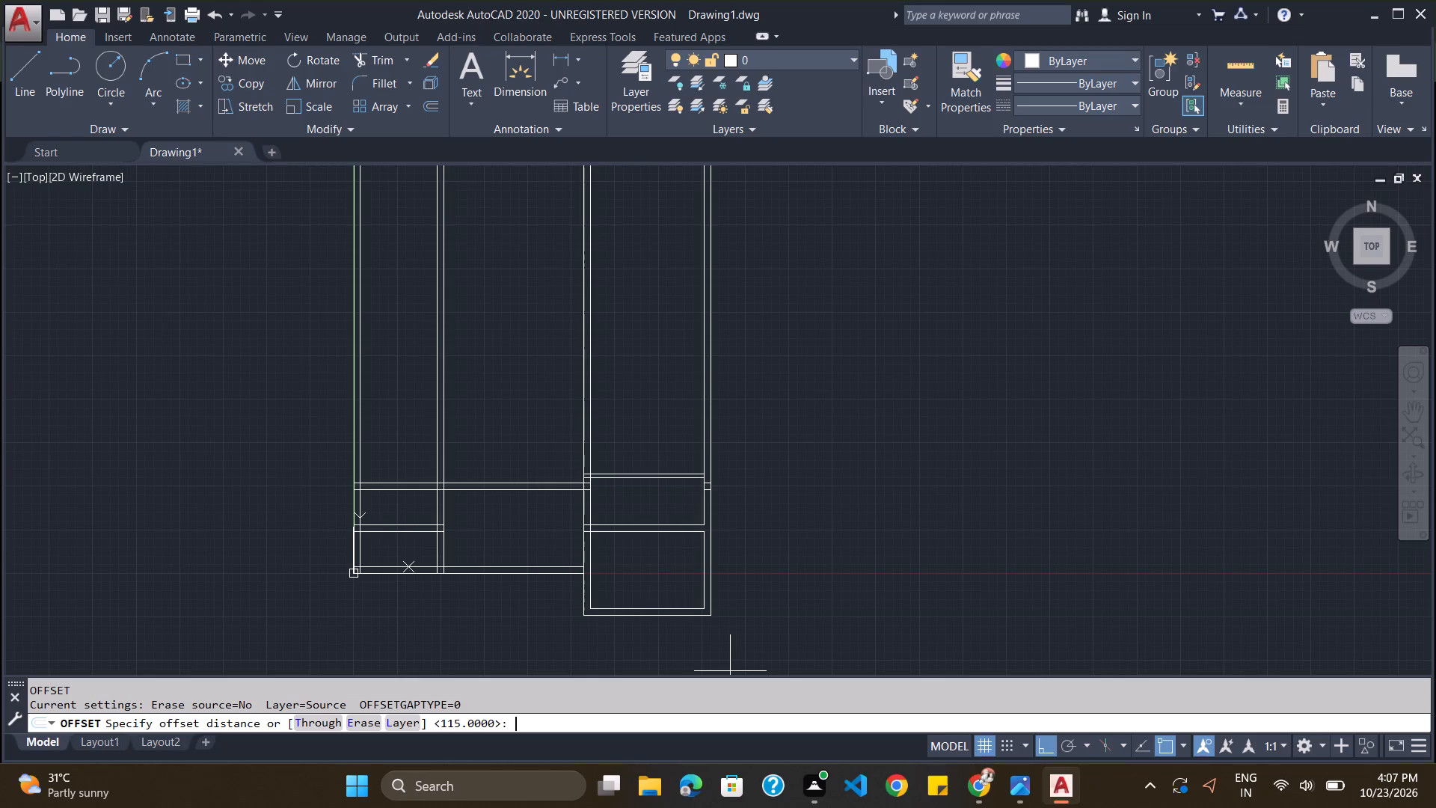
key("1")
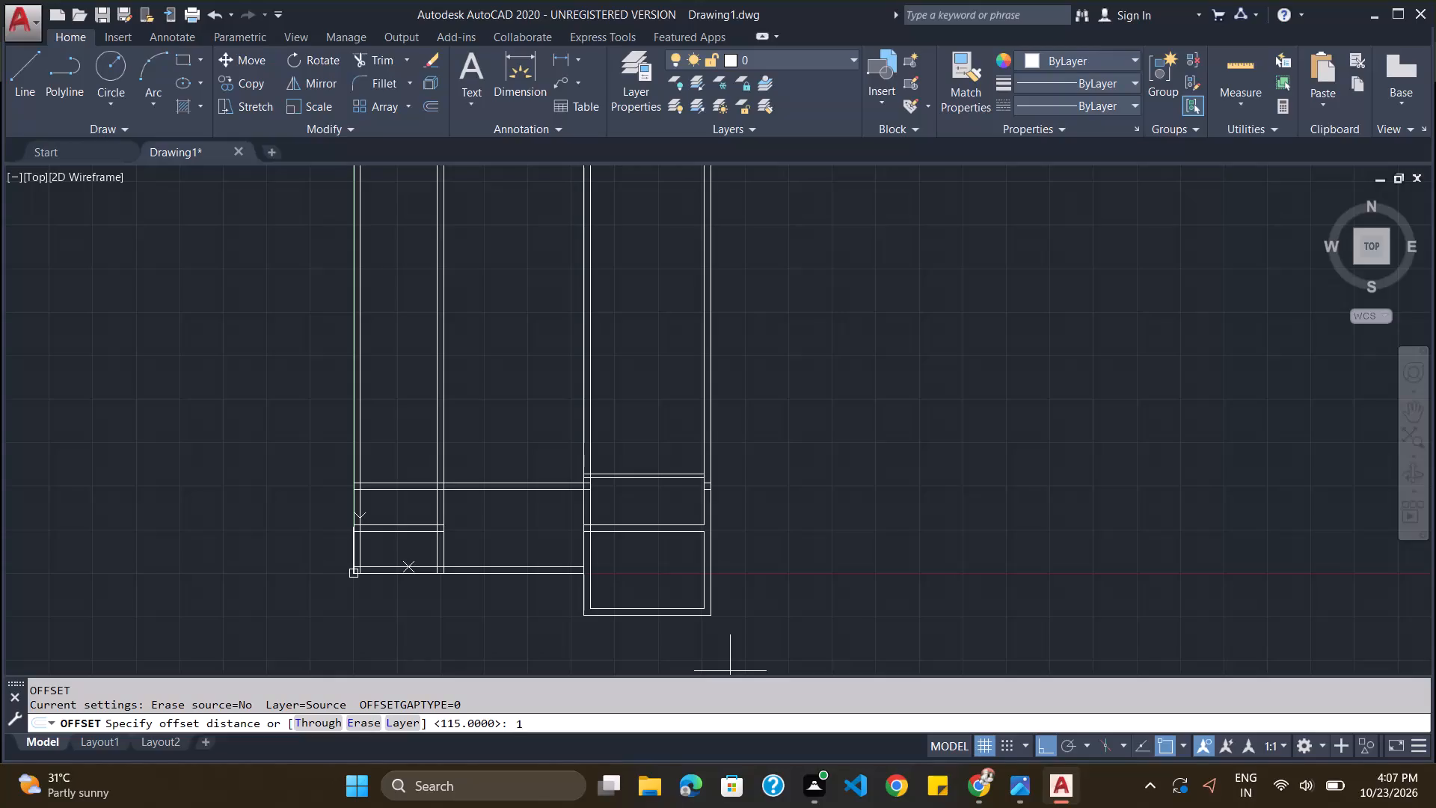
type("960")
key("Return")
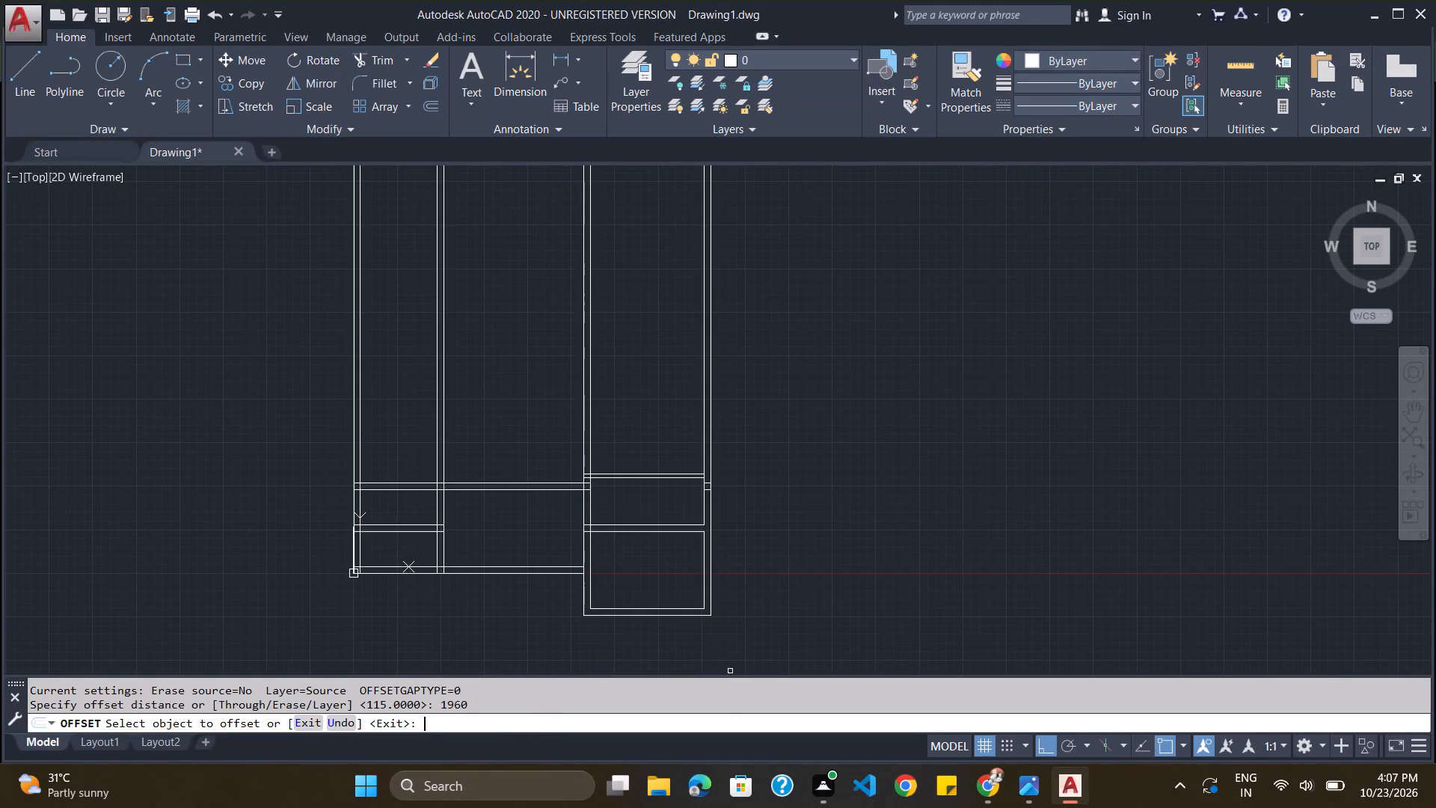
left_click(657, 477)
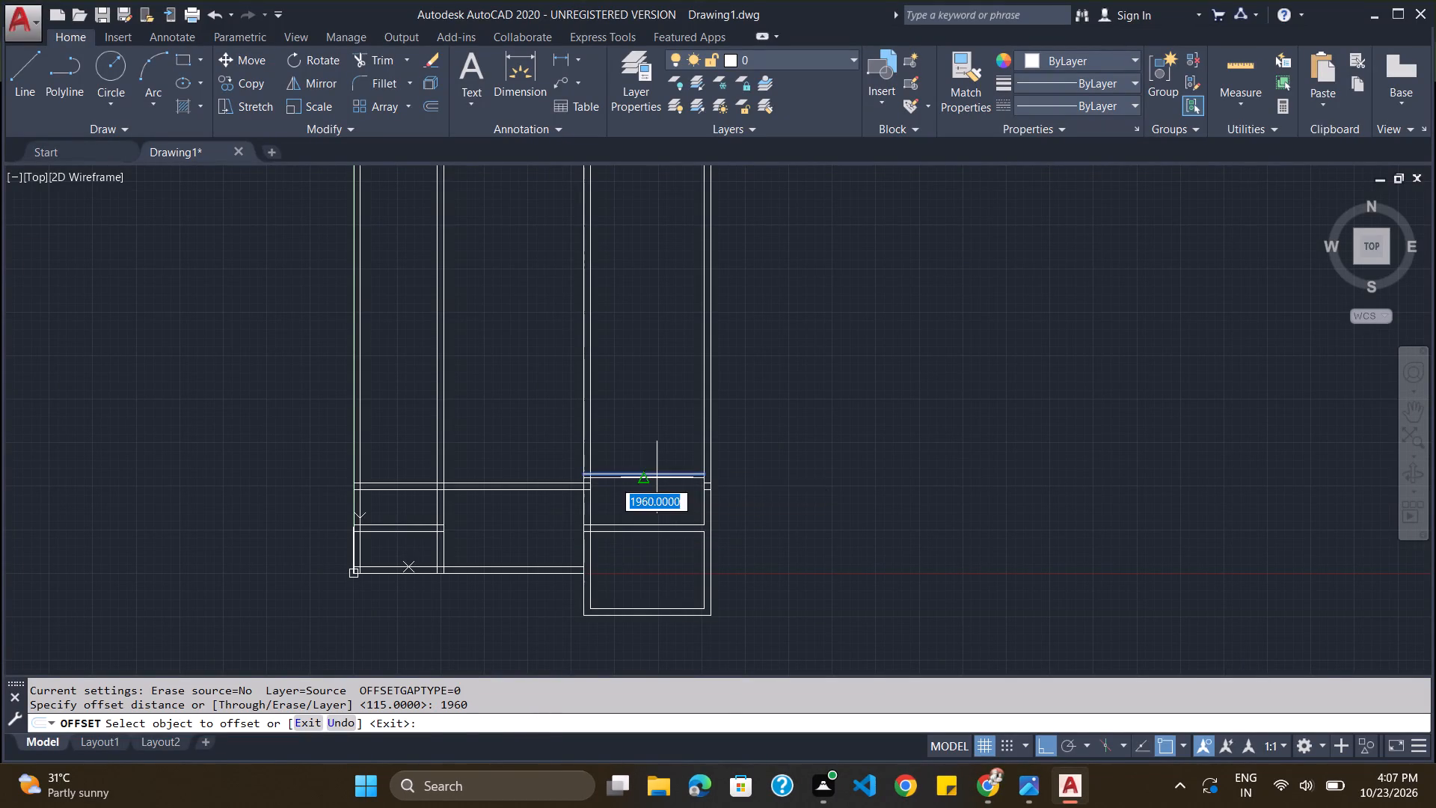
left_click(669, 384)
key("Escape")
Offset the single horizontal line above the 115 mm partition 230 mm upward to give it wall thickness.
left_click(688, 723)
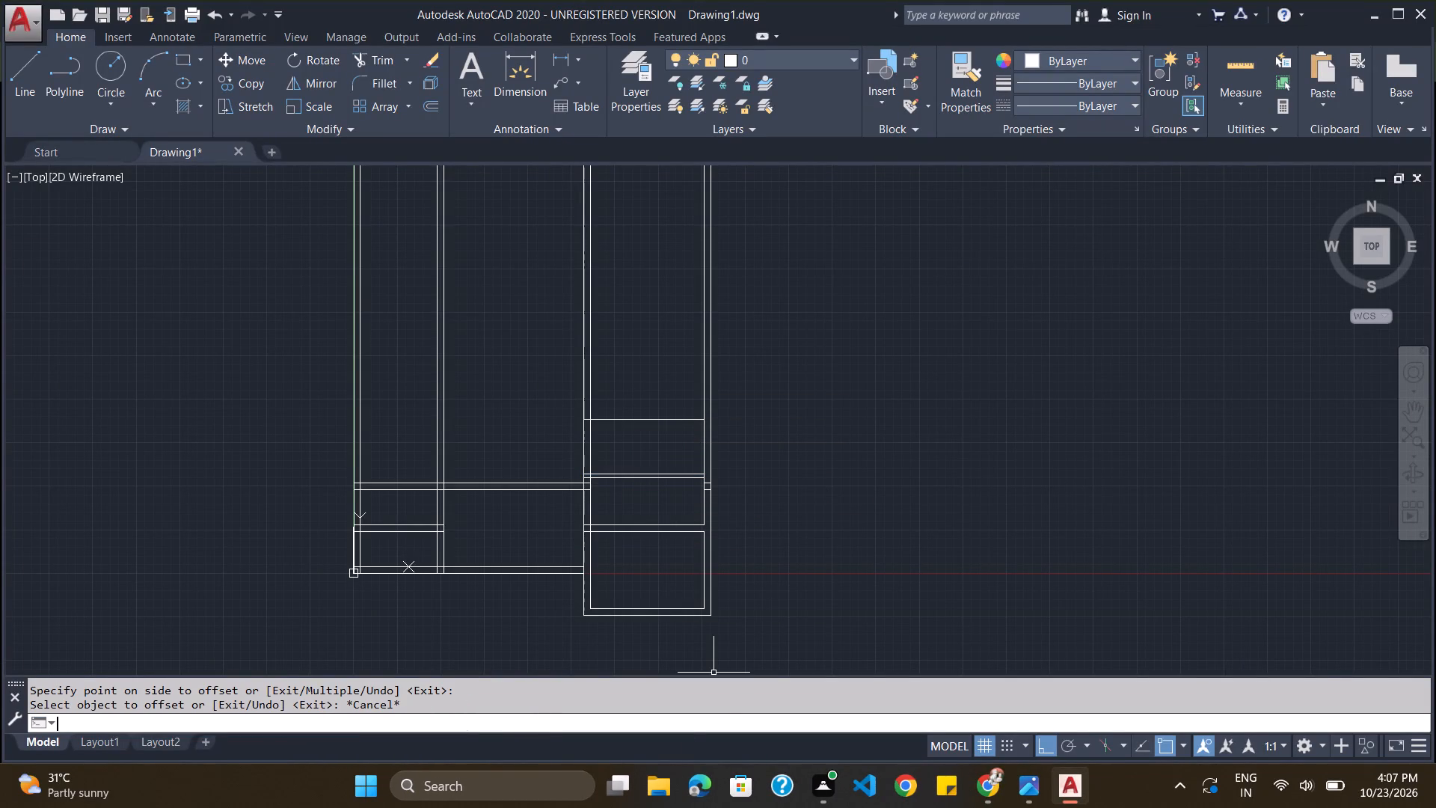
key("o")
key("Return")
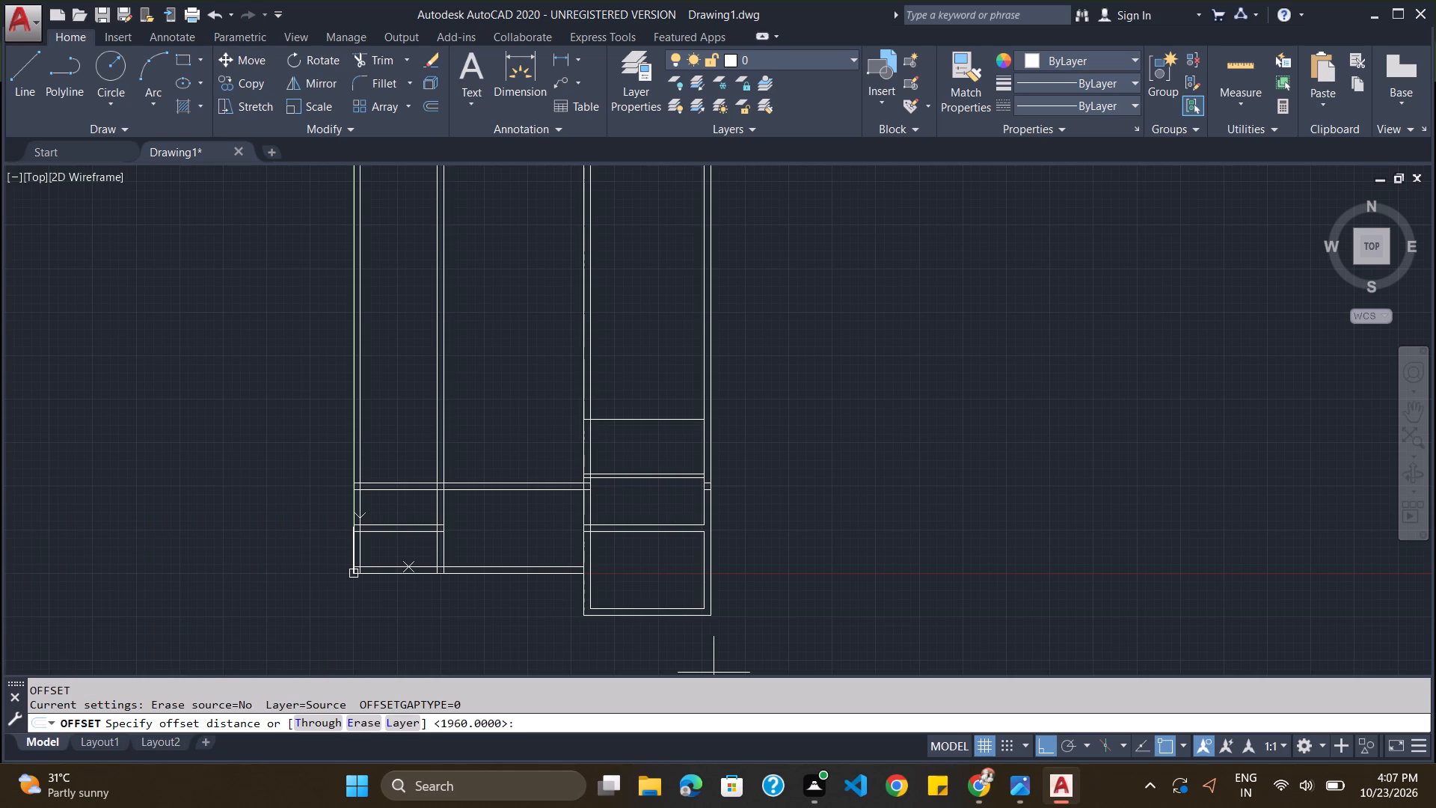
type("230")
key("Return")
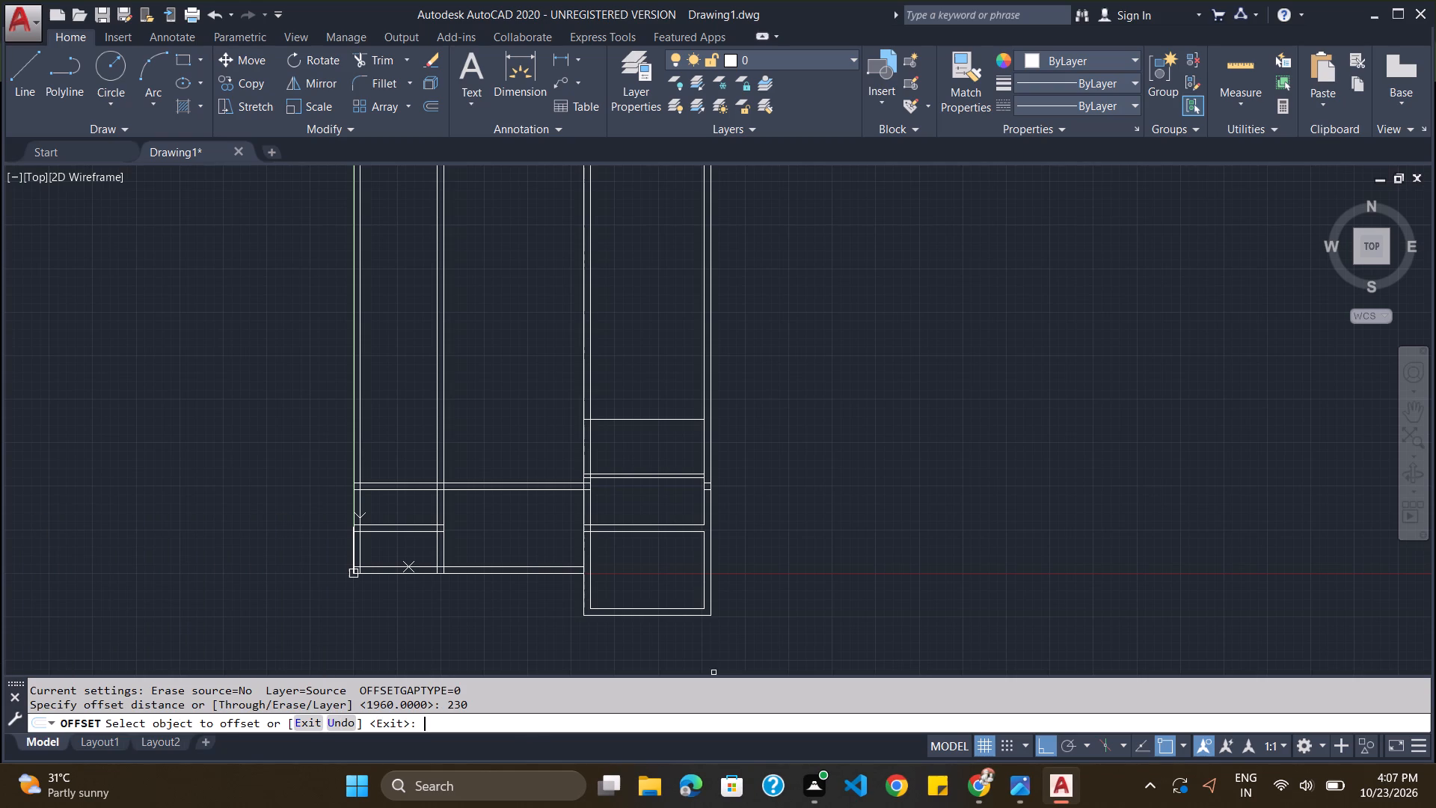
left_click(638, 419)
left_click(645, 400)
key("Escape")
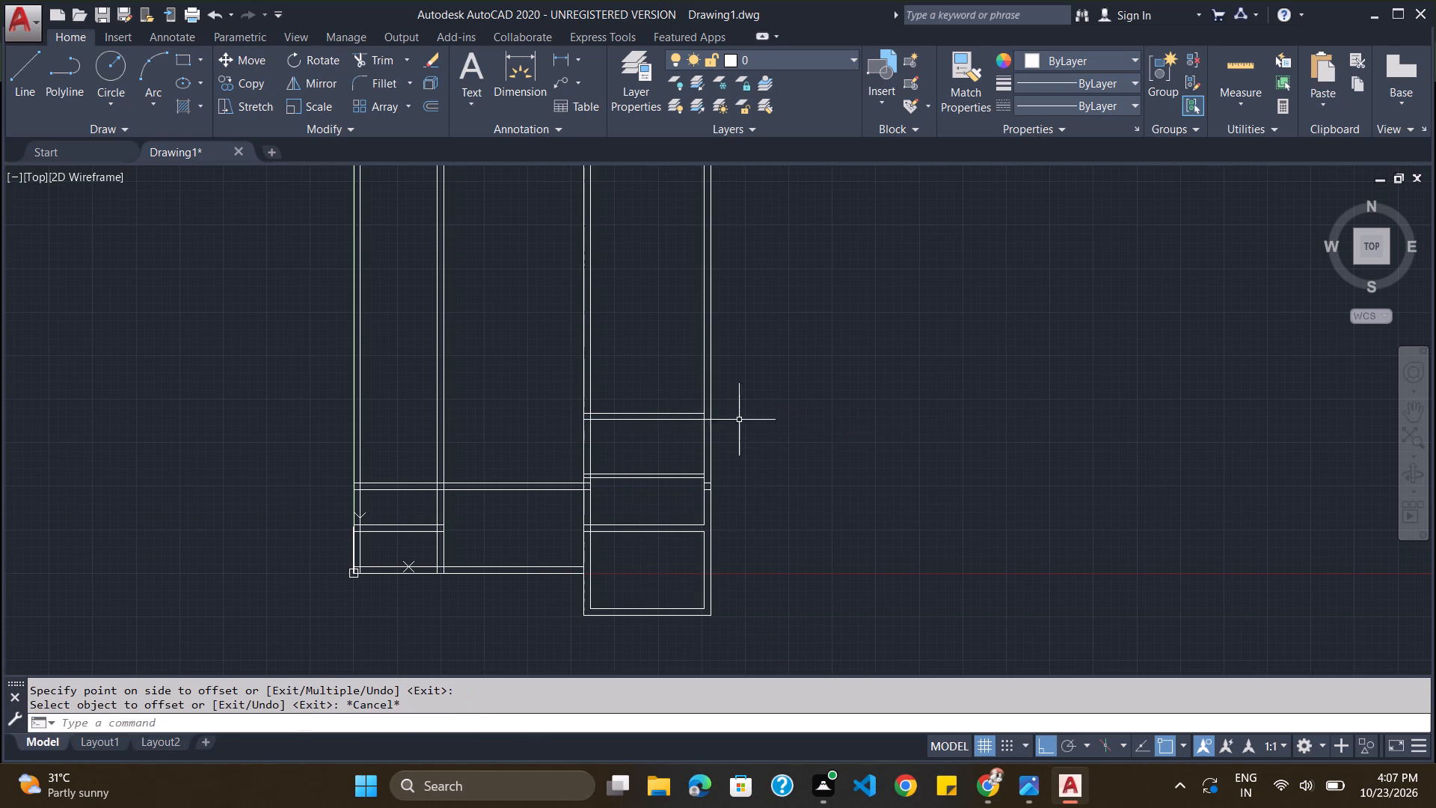
Offset the lower line of the topmost horizontal wall 3600 mm upward between the third and fourth vertical walls.
scroll(743, 477, "down", 2)
scroll(714, 420, "up", 3)
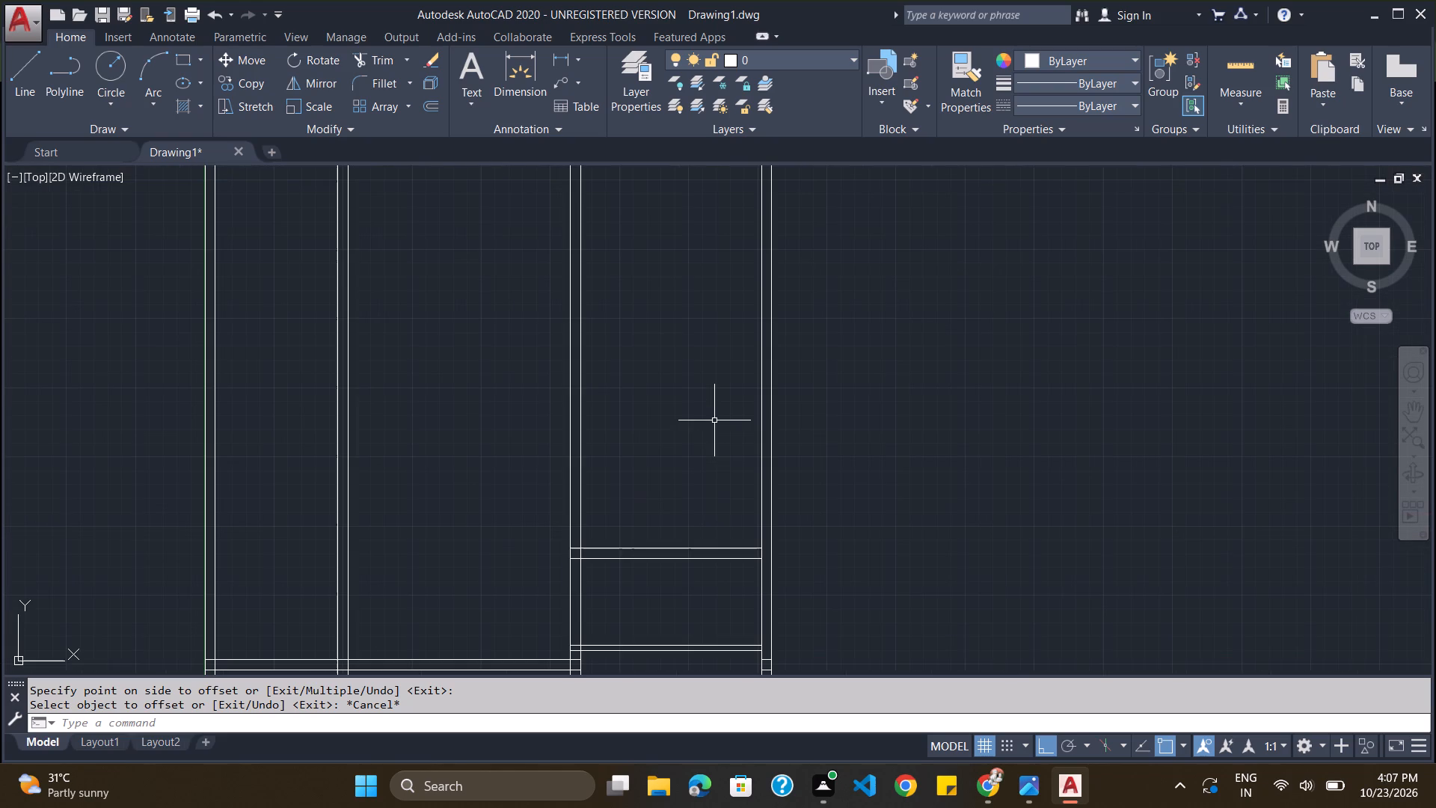
scroll(714, 420, "down", 1)
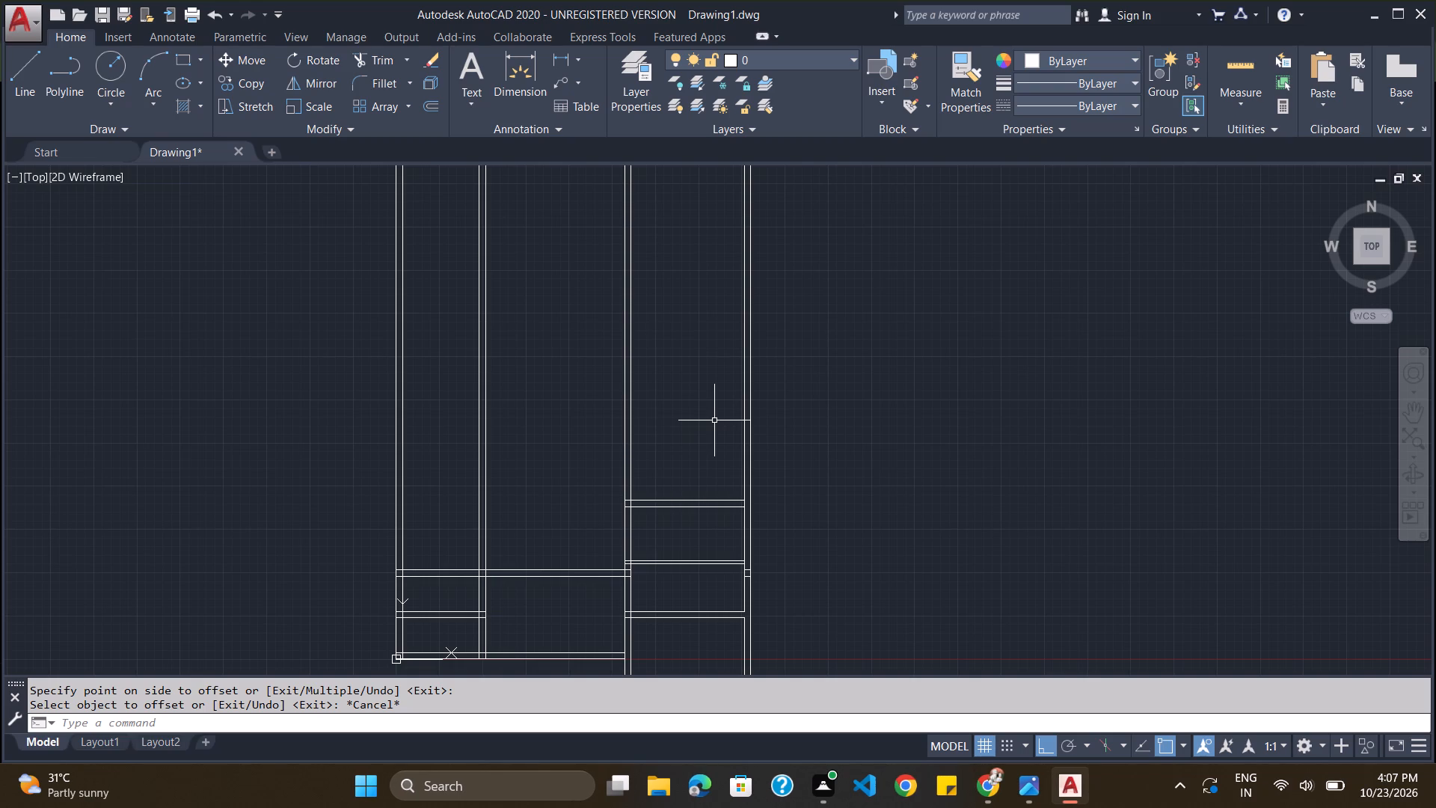
left_click(702, 729)
key("Escape")
key("o")
key("Return")
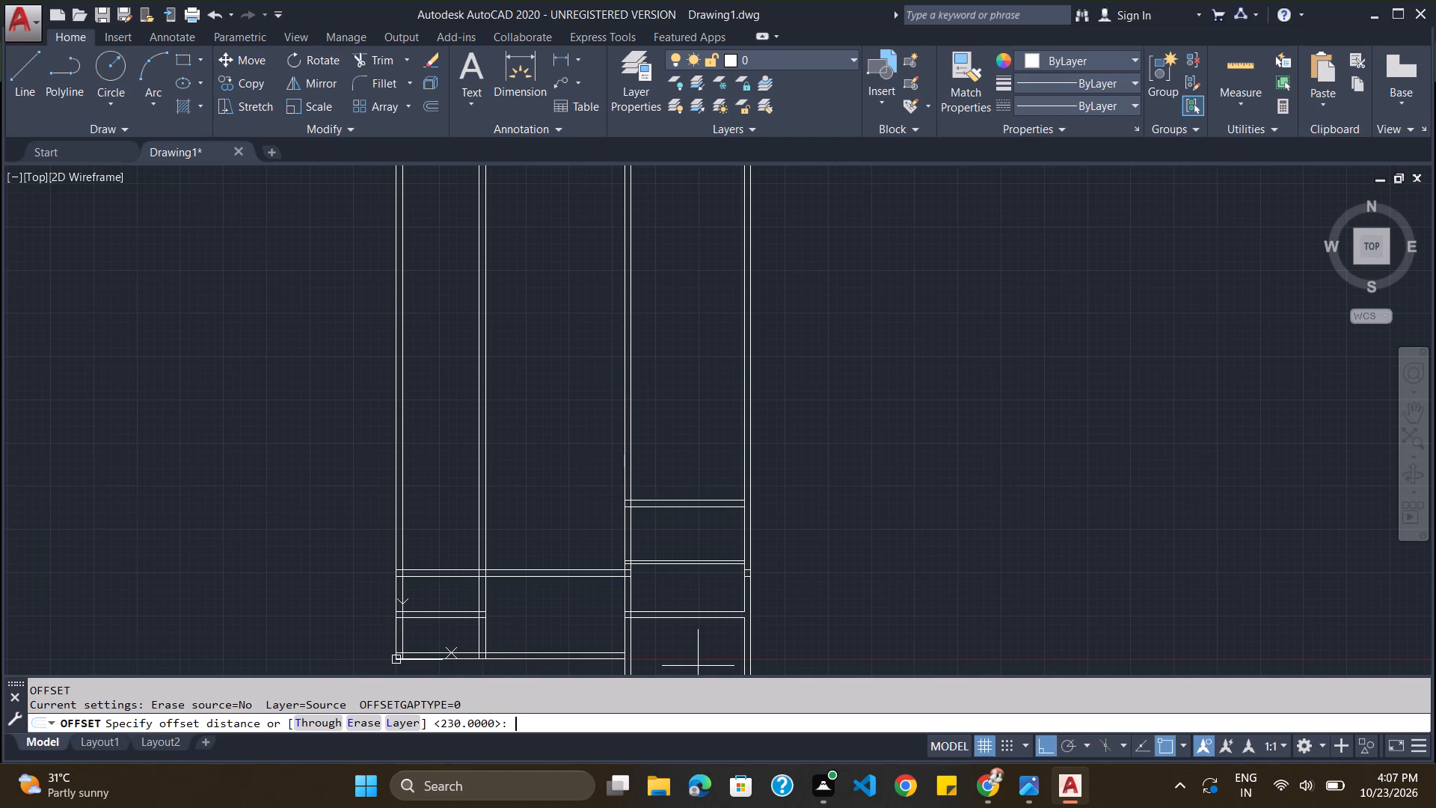
type("3600")
key("Return")
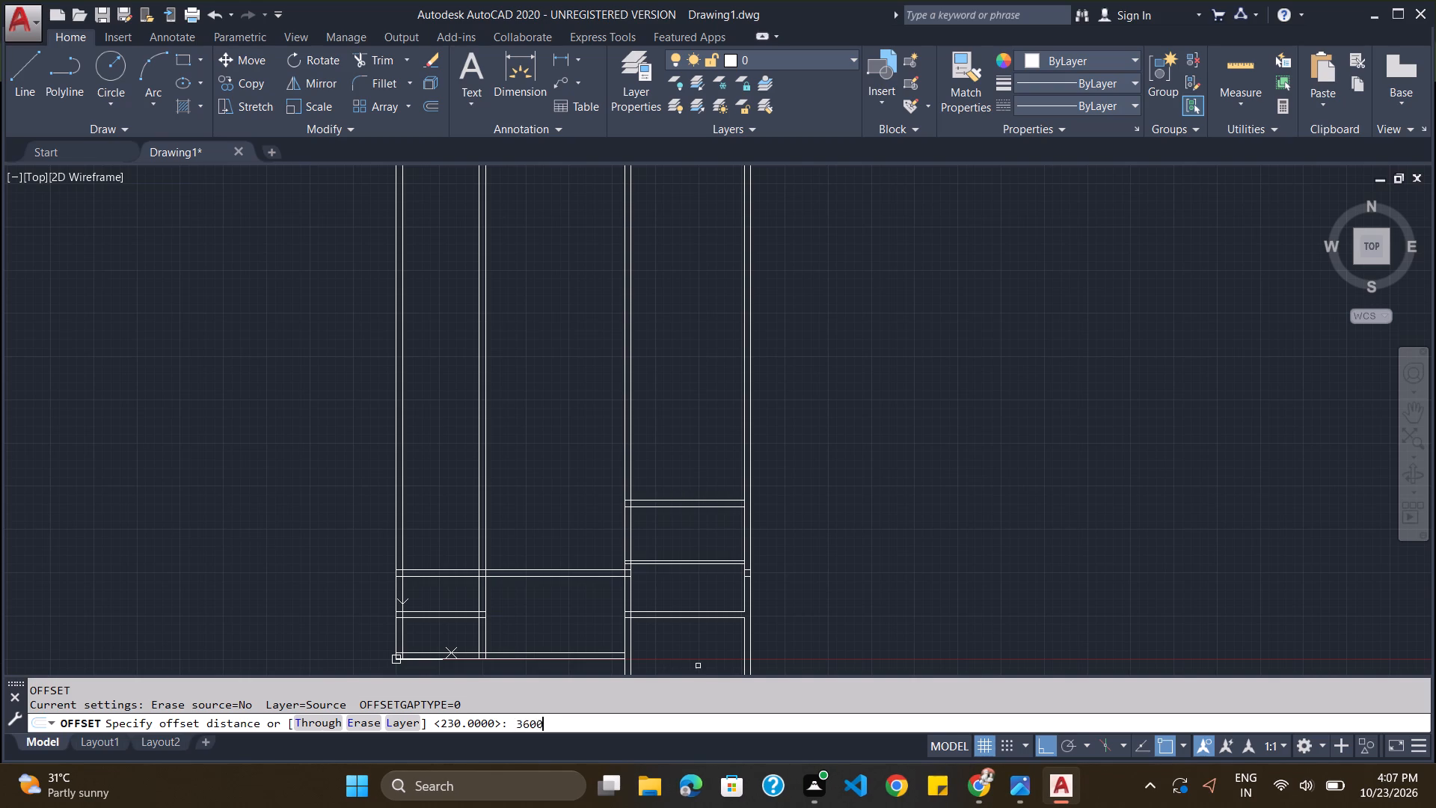
left_click(678, 509)
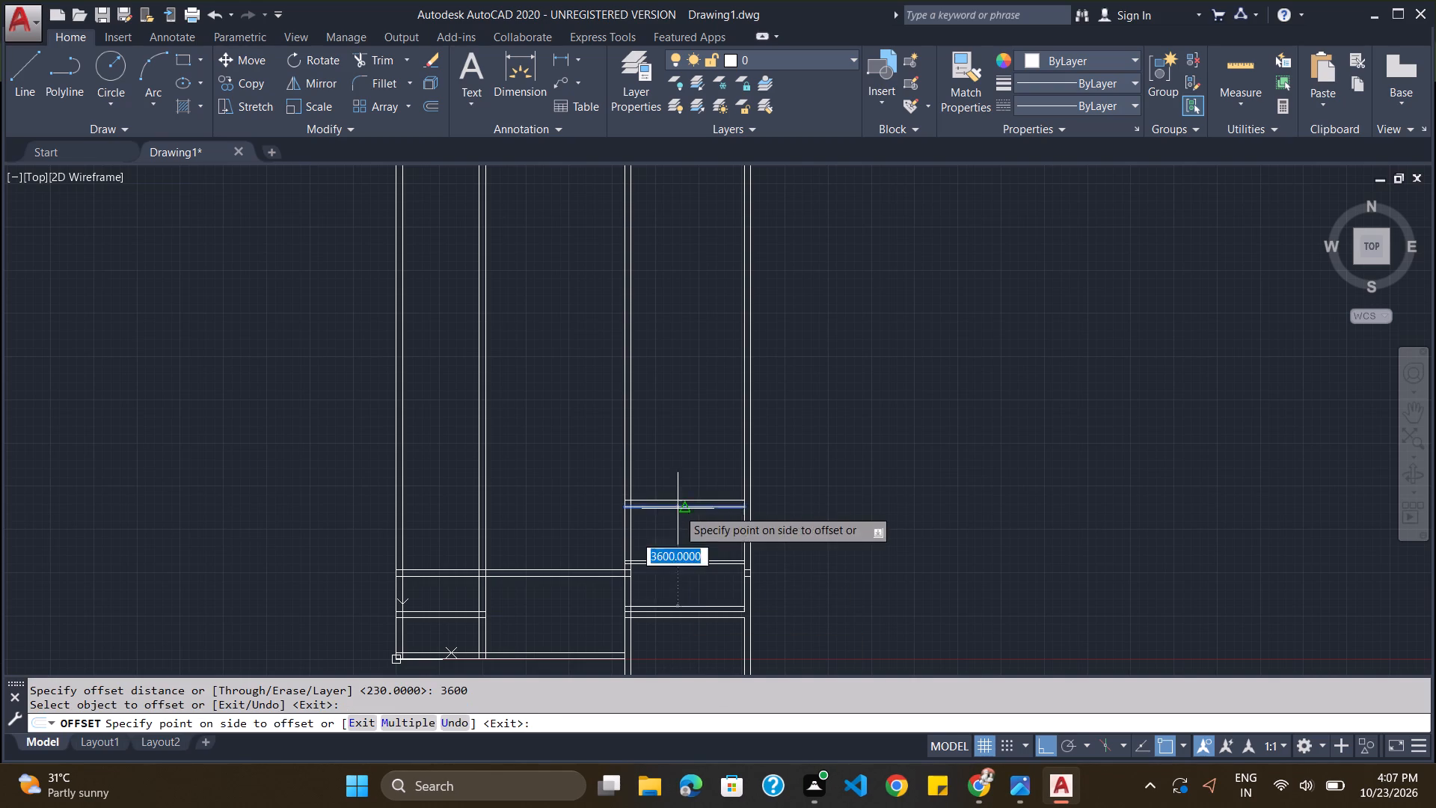
left_click(690, 383)
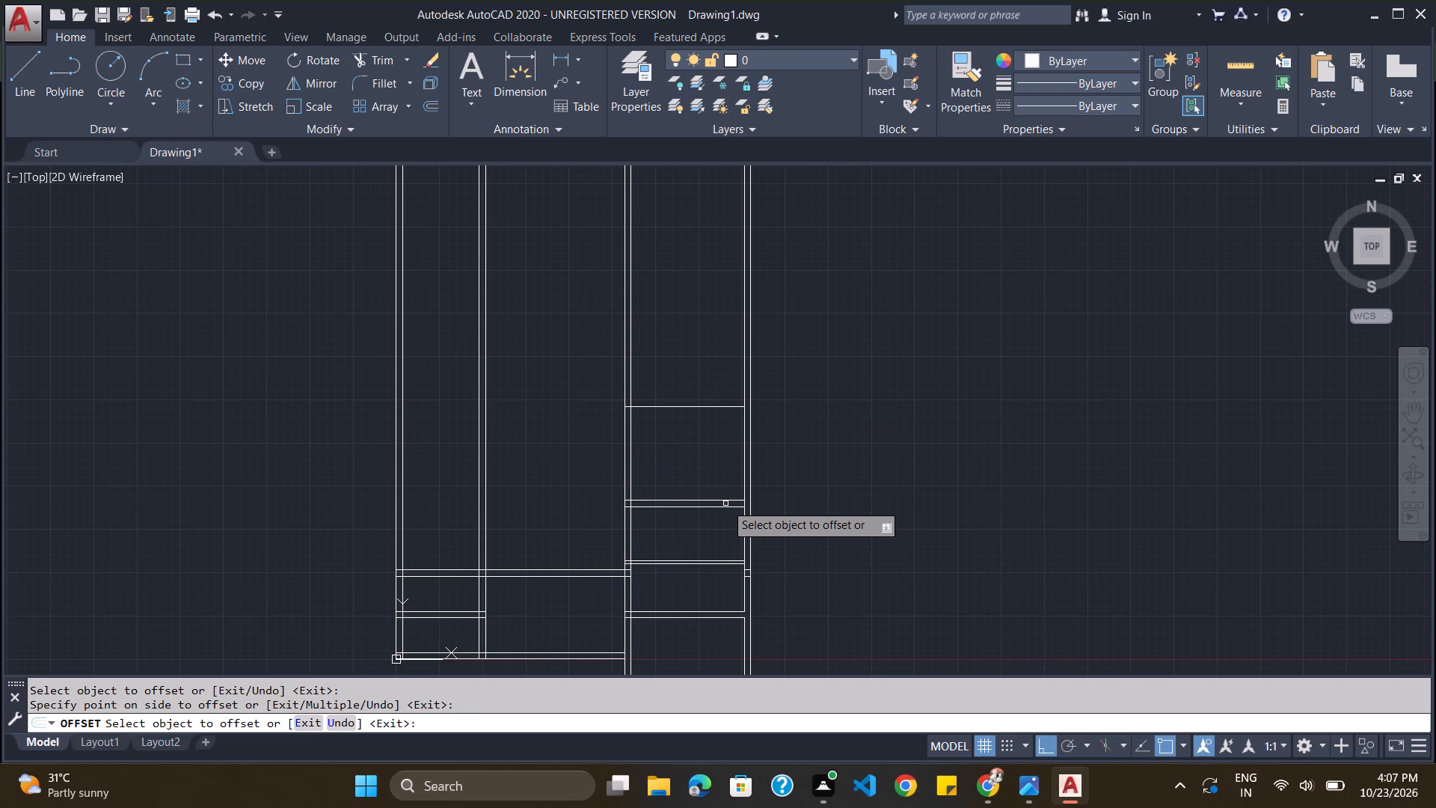
key("Escape")
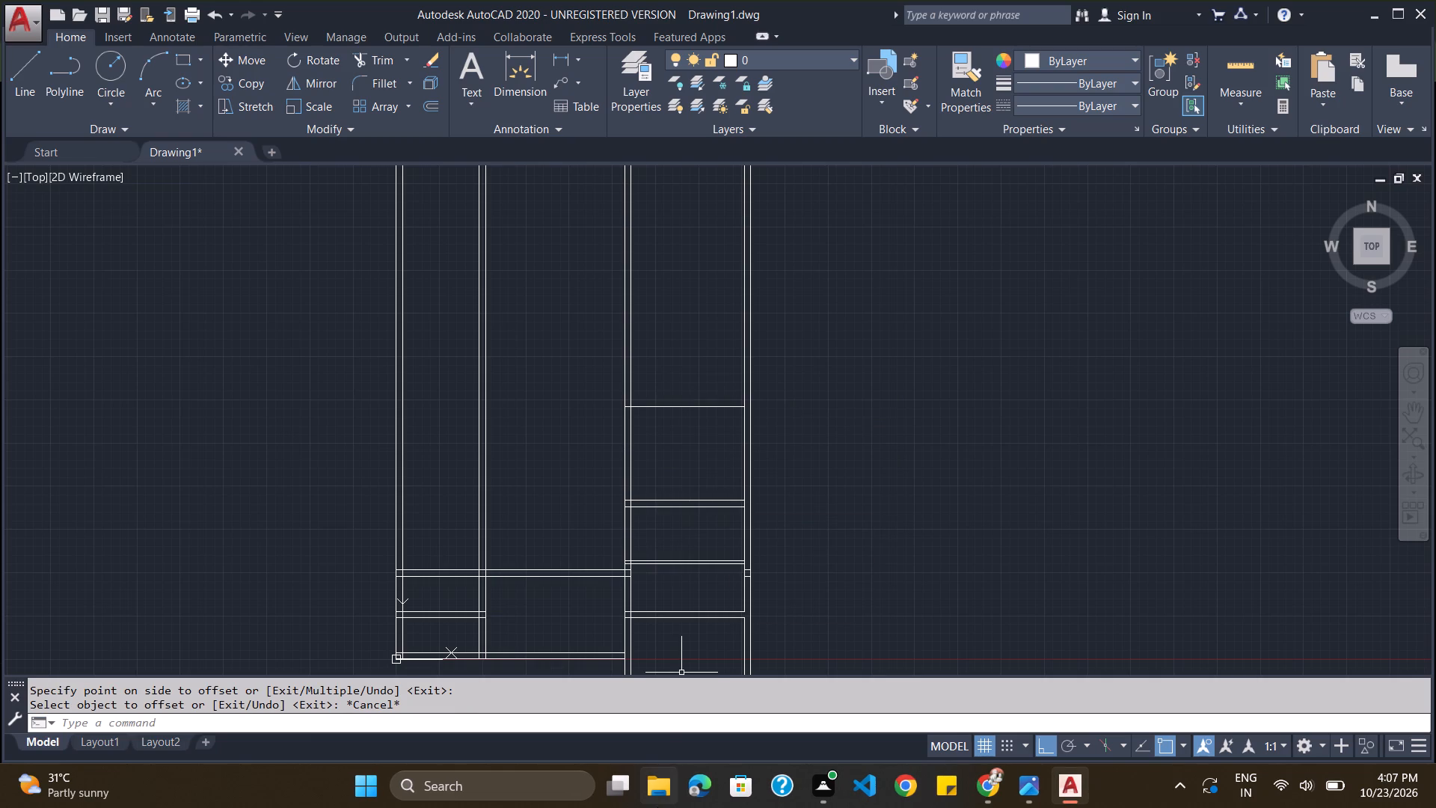
Offset the topmost single horizontal line 230 mm upward to complete another wall between the third and fourth vertical walls.
left_click(672, 726)
key("o")
key("Return")
type("230")
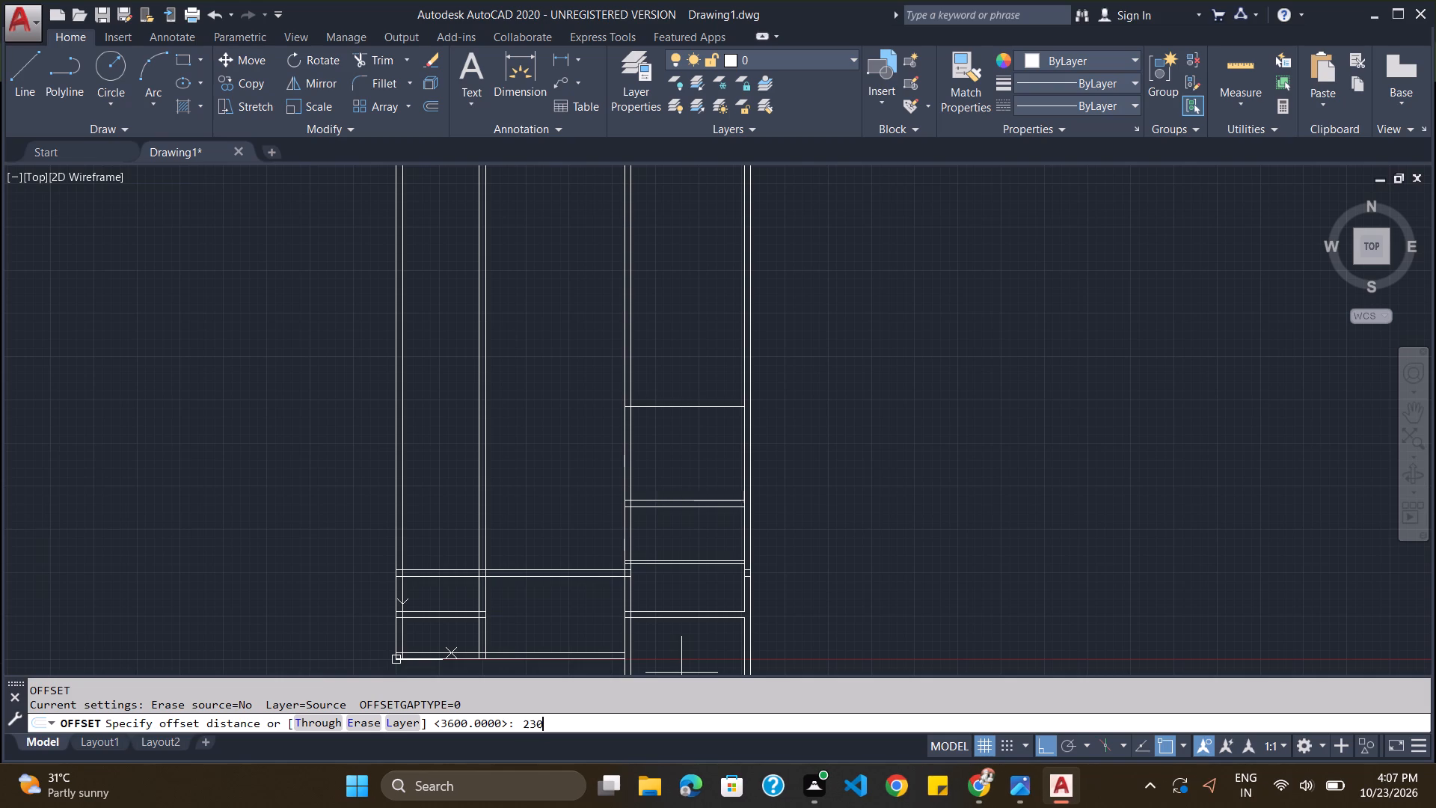
key("Return")
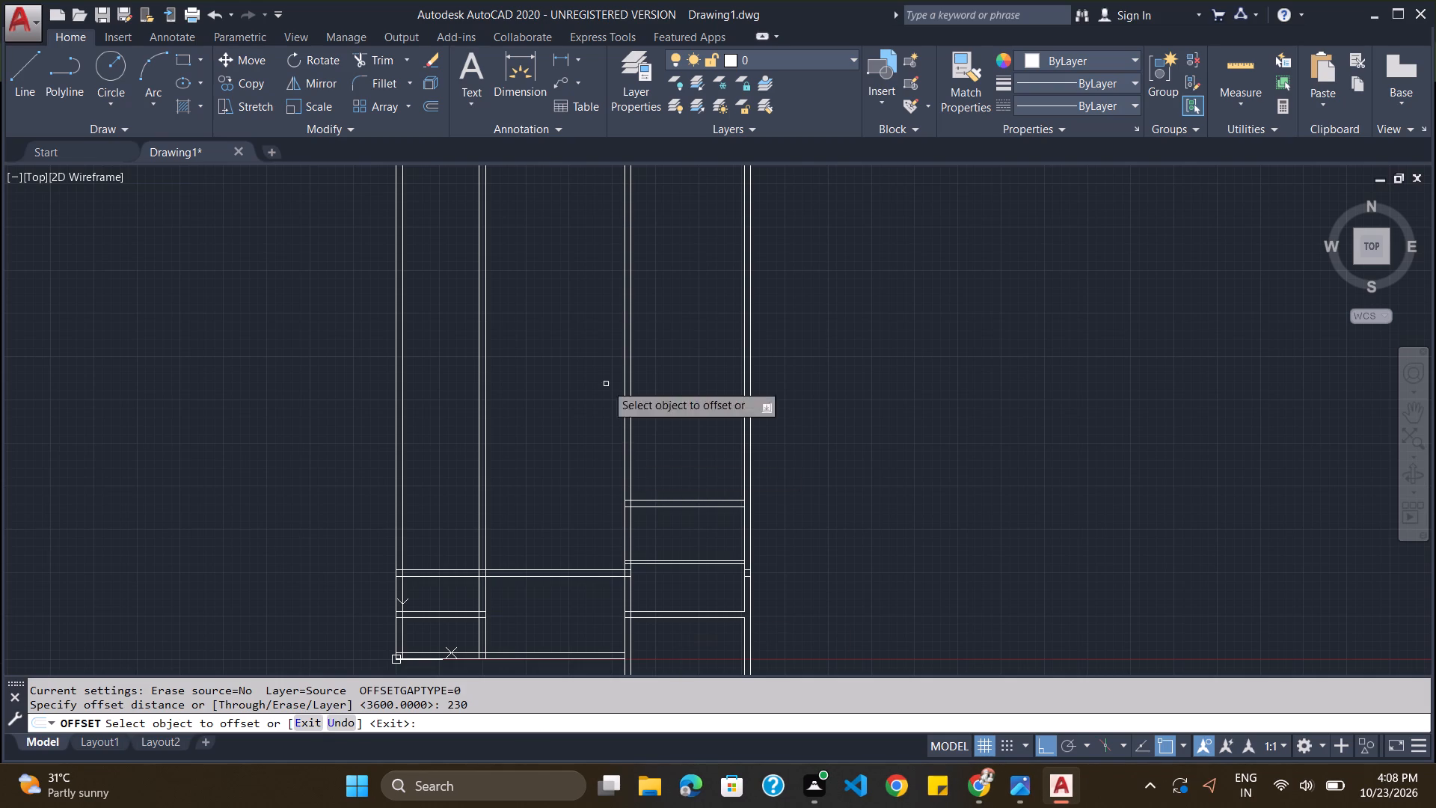
left_click(659, 408)
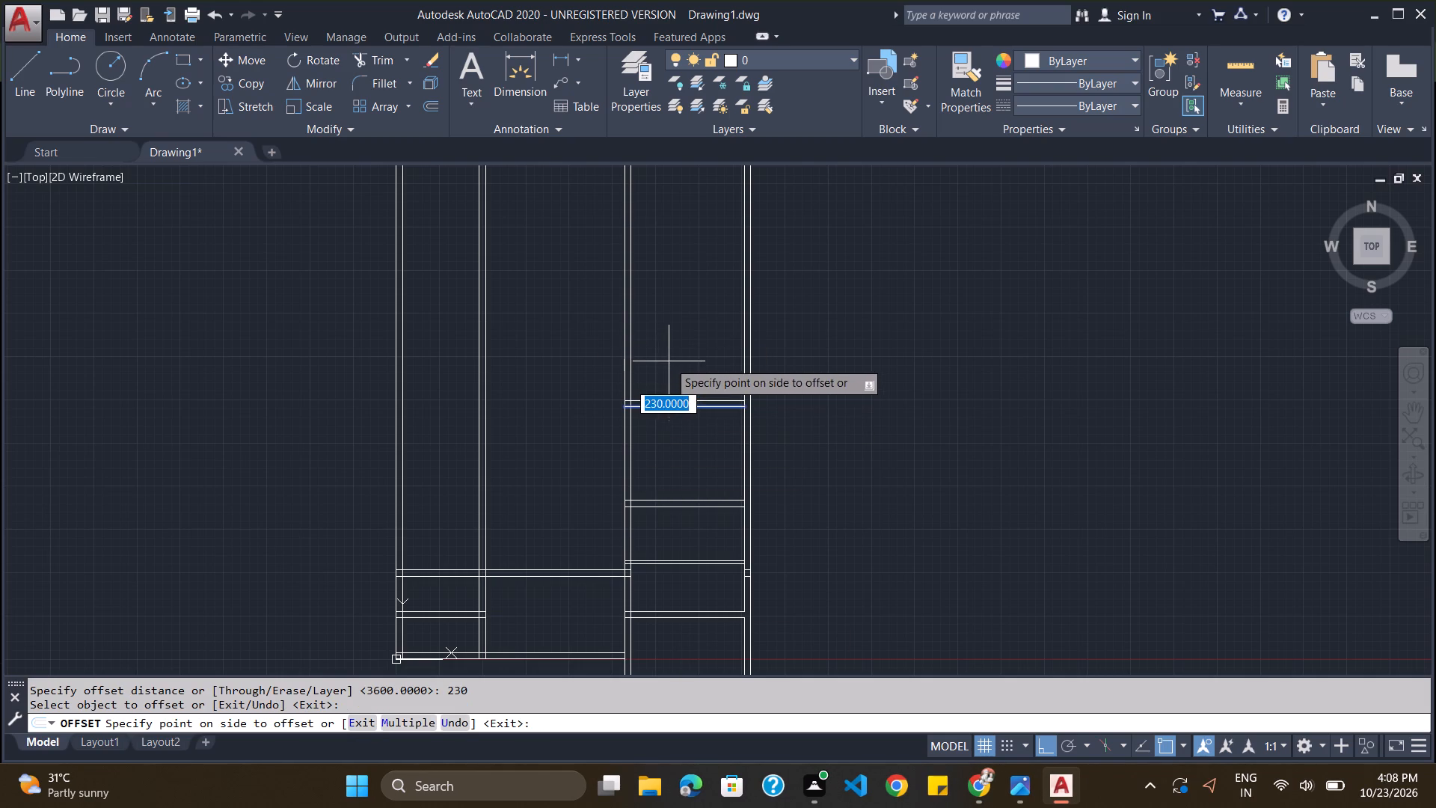
left_click(669, 360)
key("Escape")
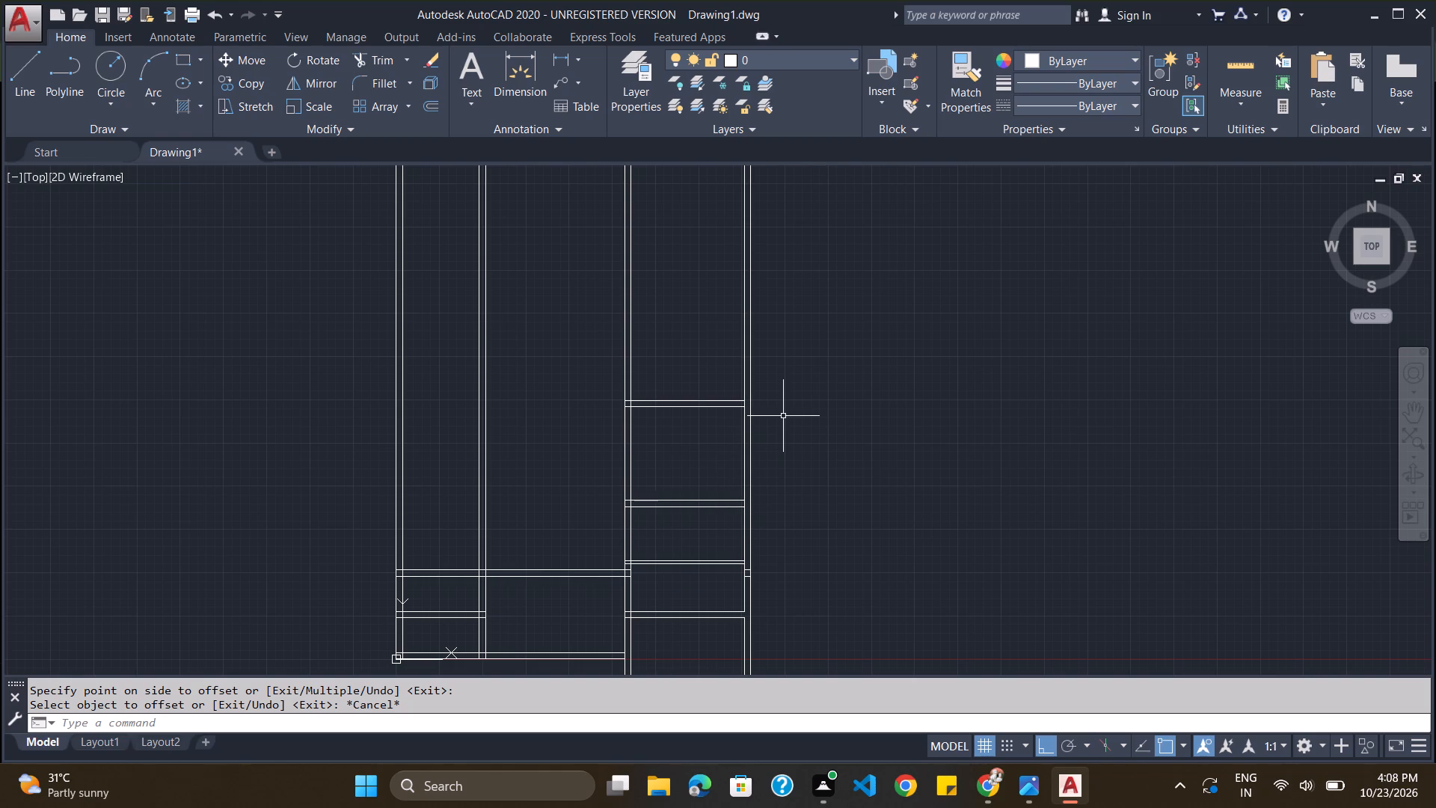
Trim the fourth vertical wall's inner line where the two upper 230 mm horizontal walls meet it.
key("Escape")
type("trim")
key("Return")
key("Return")
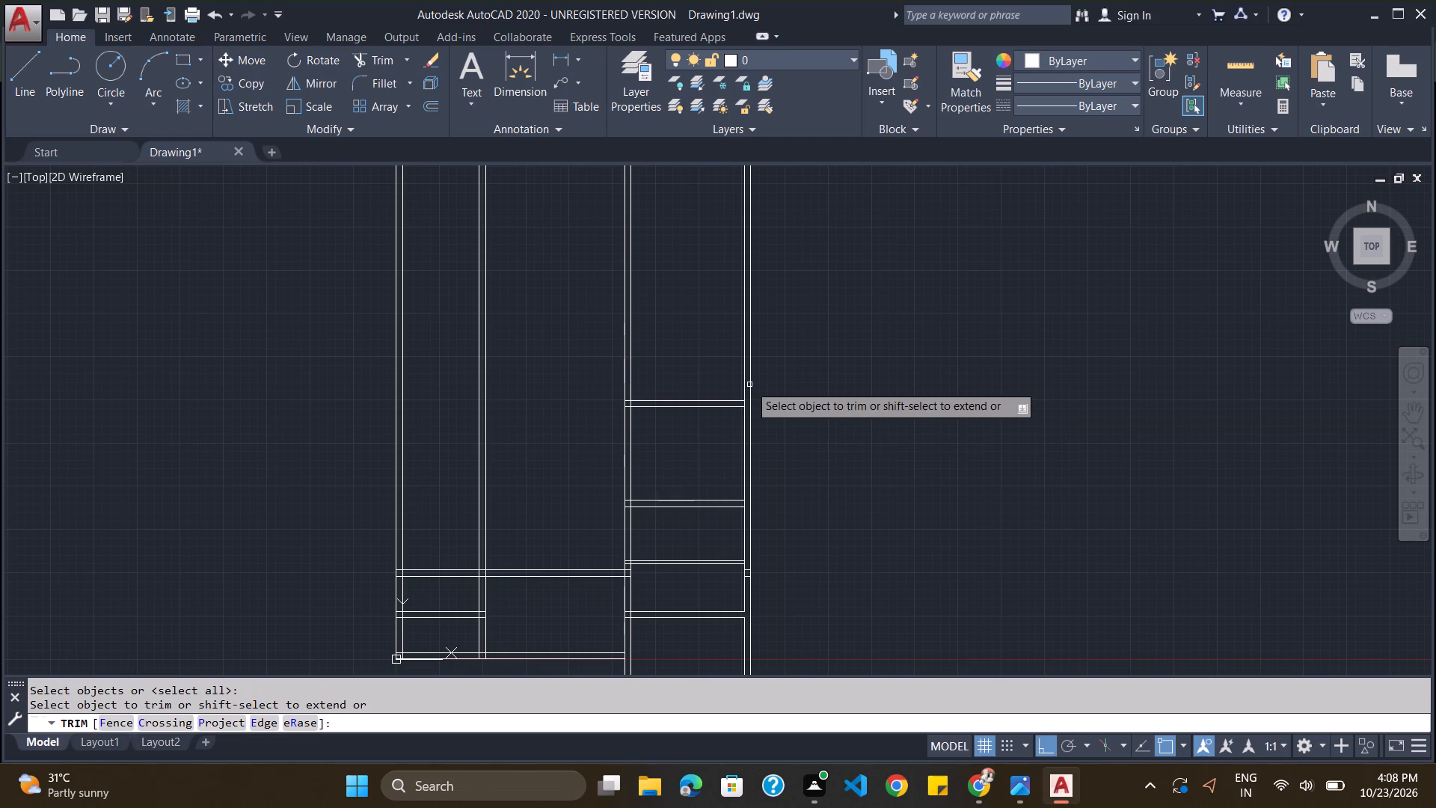
scroll(758, 394, "up", 3)
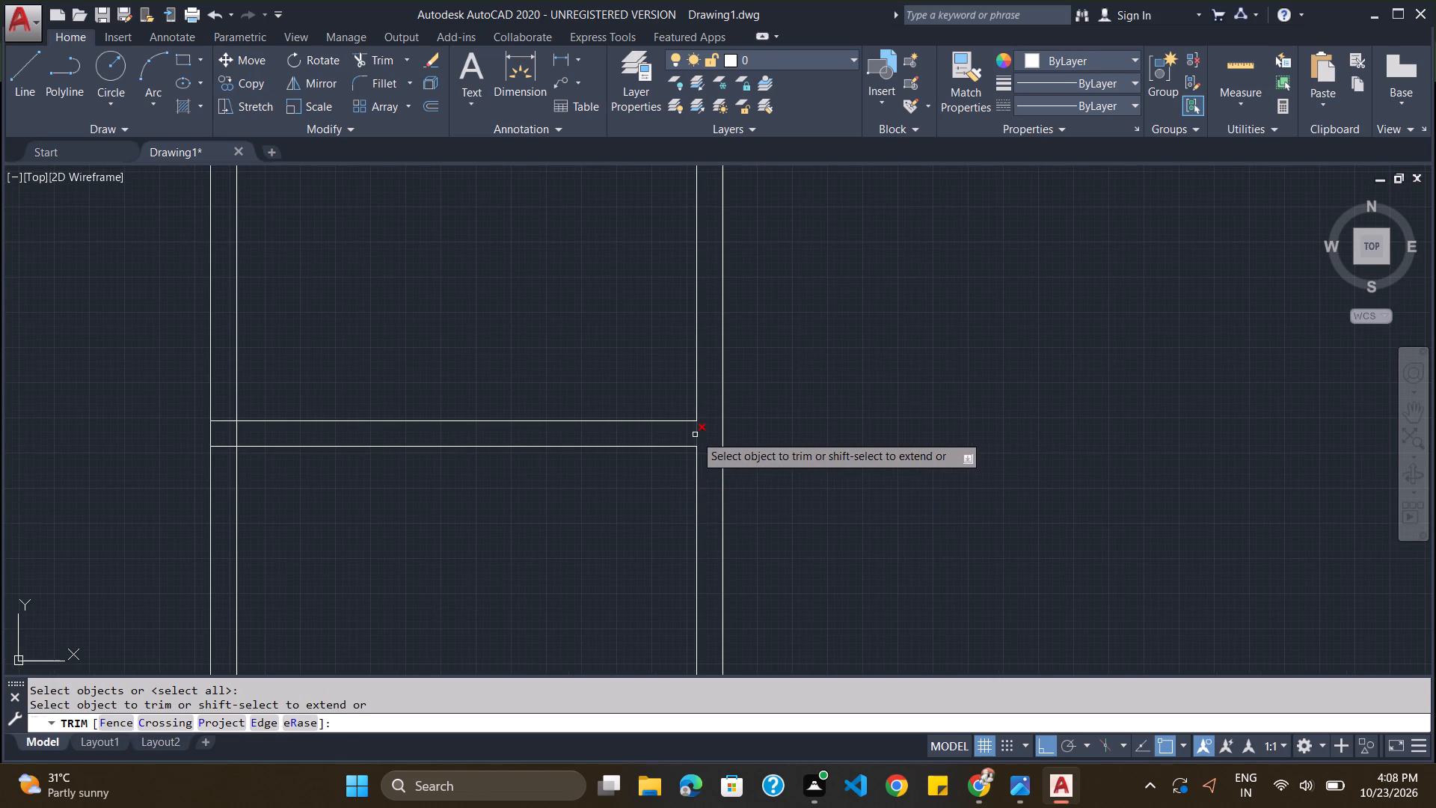
left_click(695, 435)
scroll(722, 542, "down", 5)
scroll(717, 605, "up", 4)
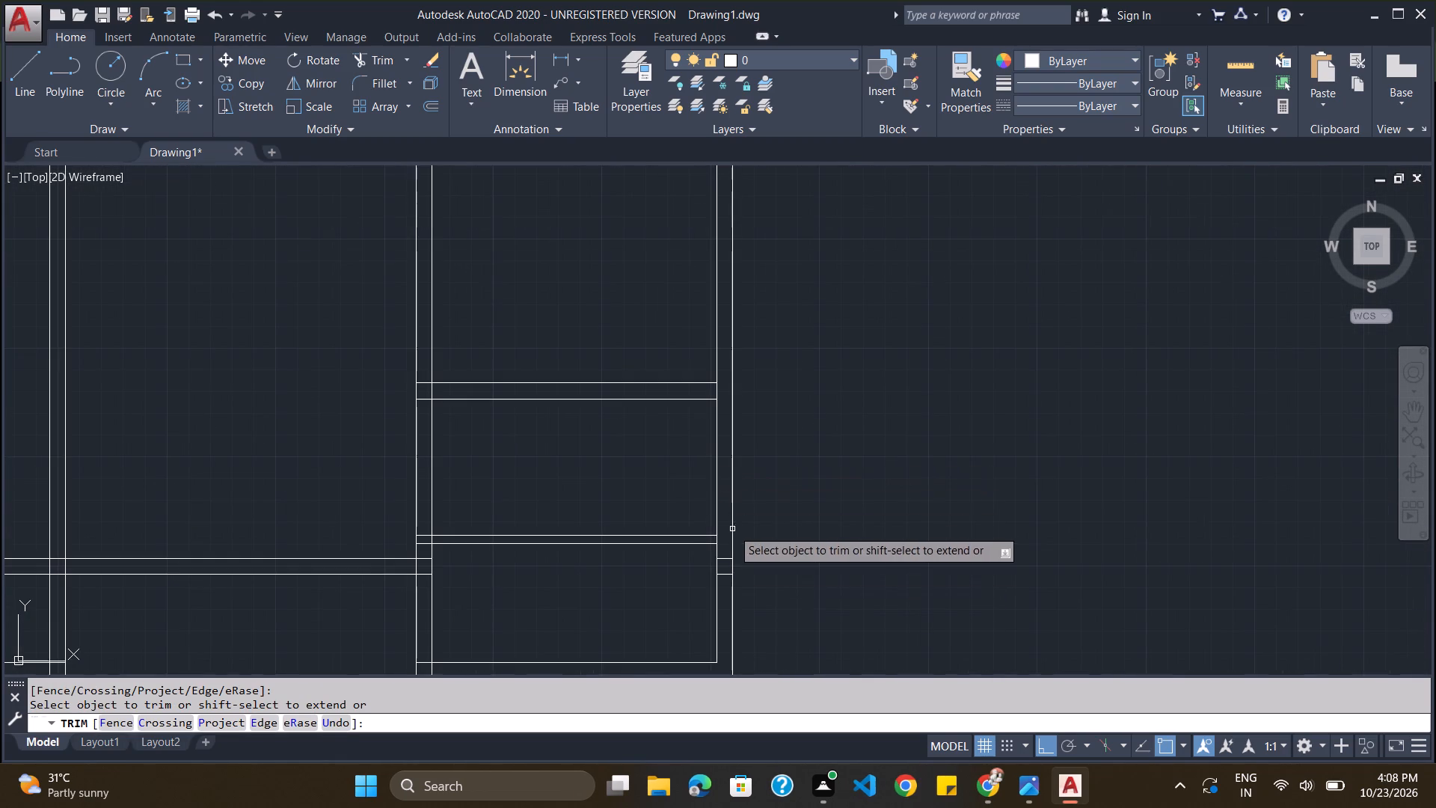
scroll(714, 518, "down", 3)
scroll(711, 491, "up", 4)
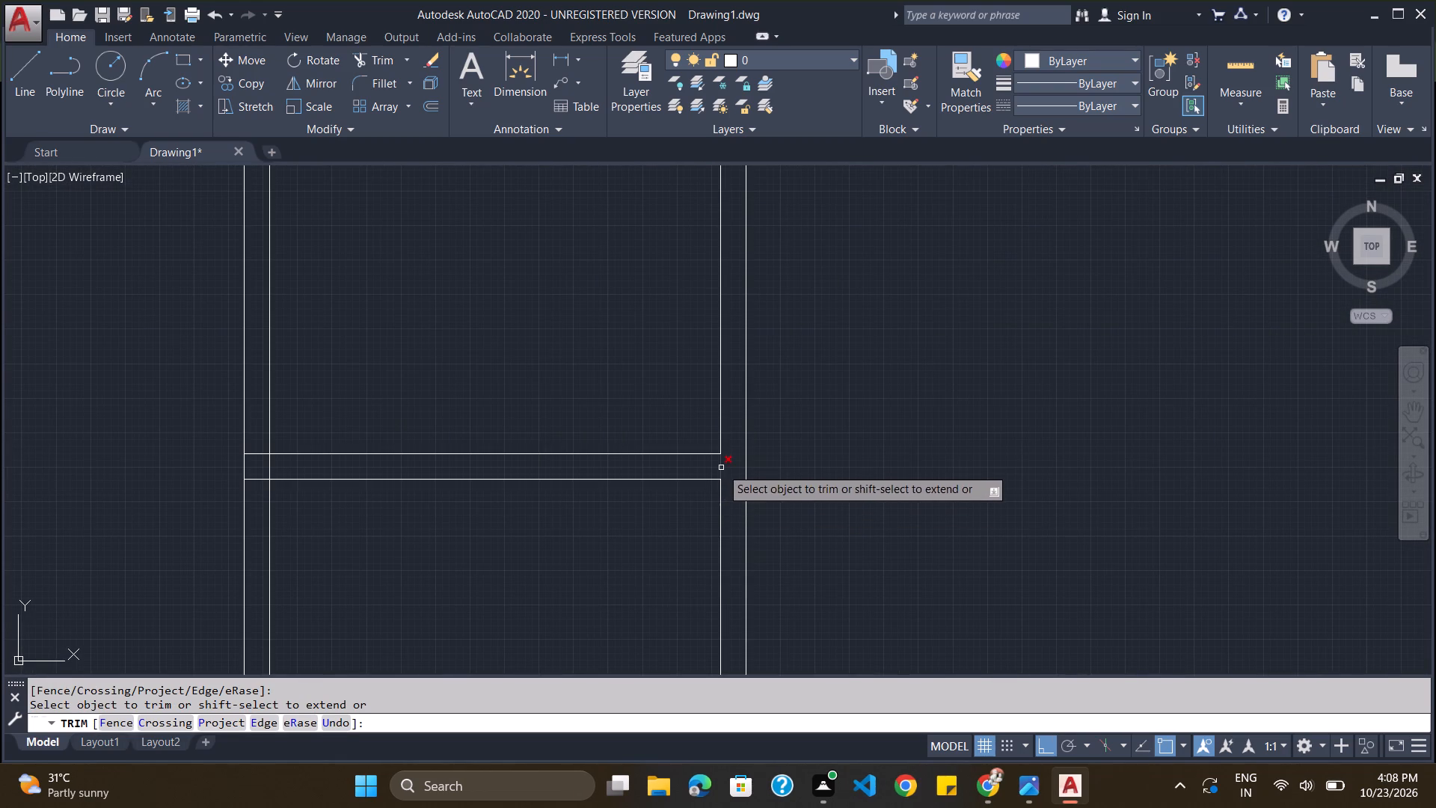
left_click(721, 468)
scroll(868, 373, "down", 3)
key("Escape")
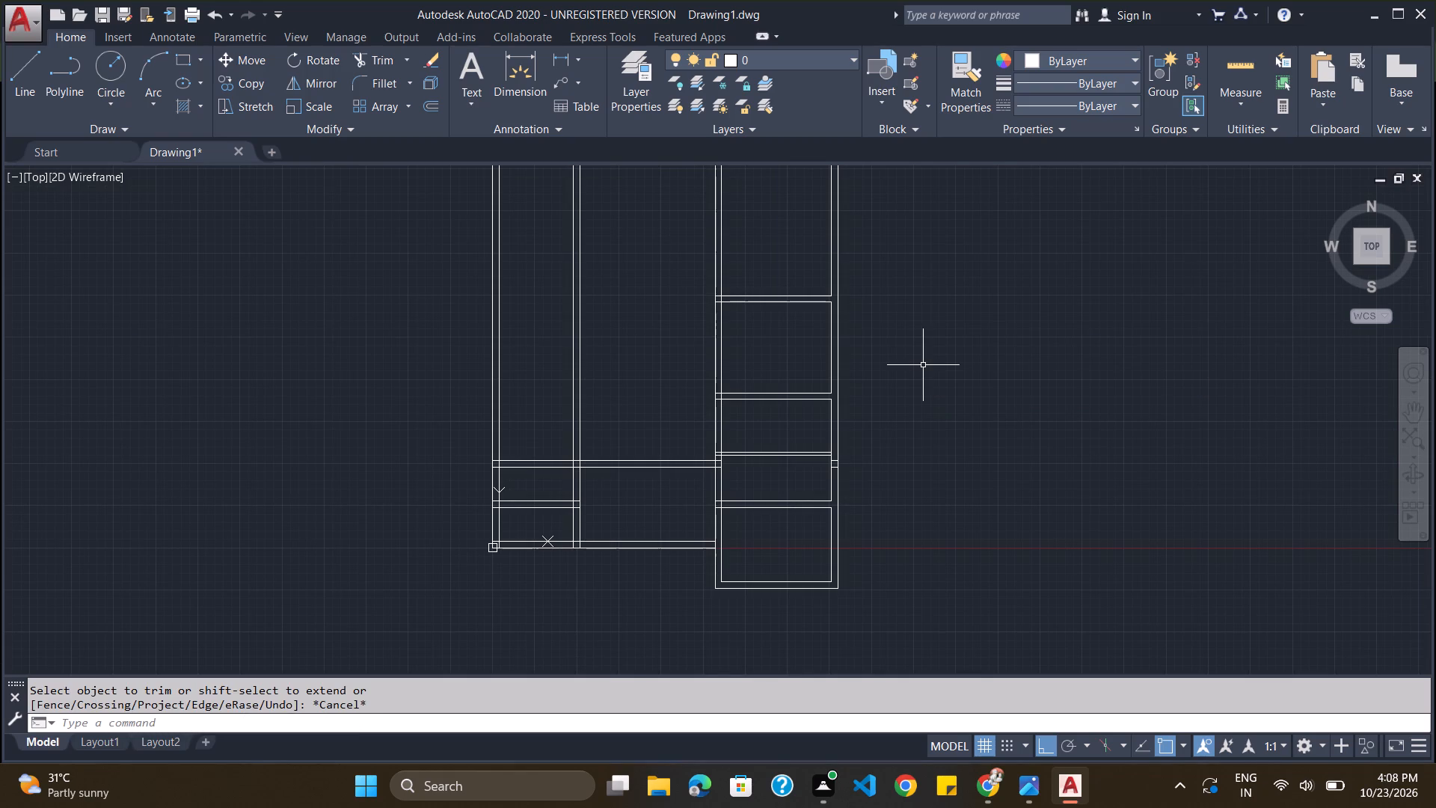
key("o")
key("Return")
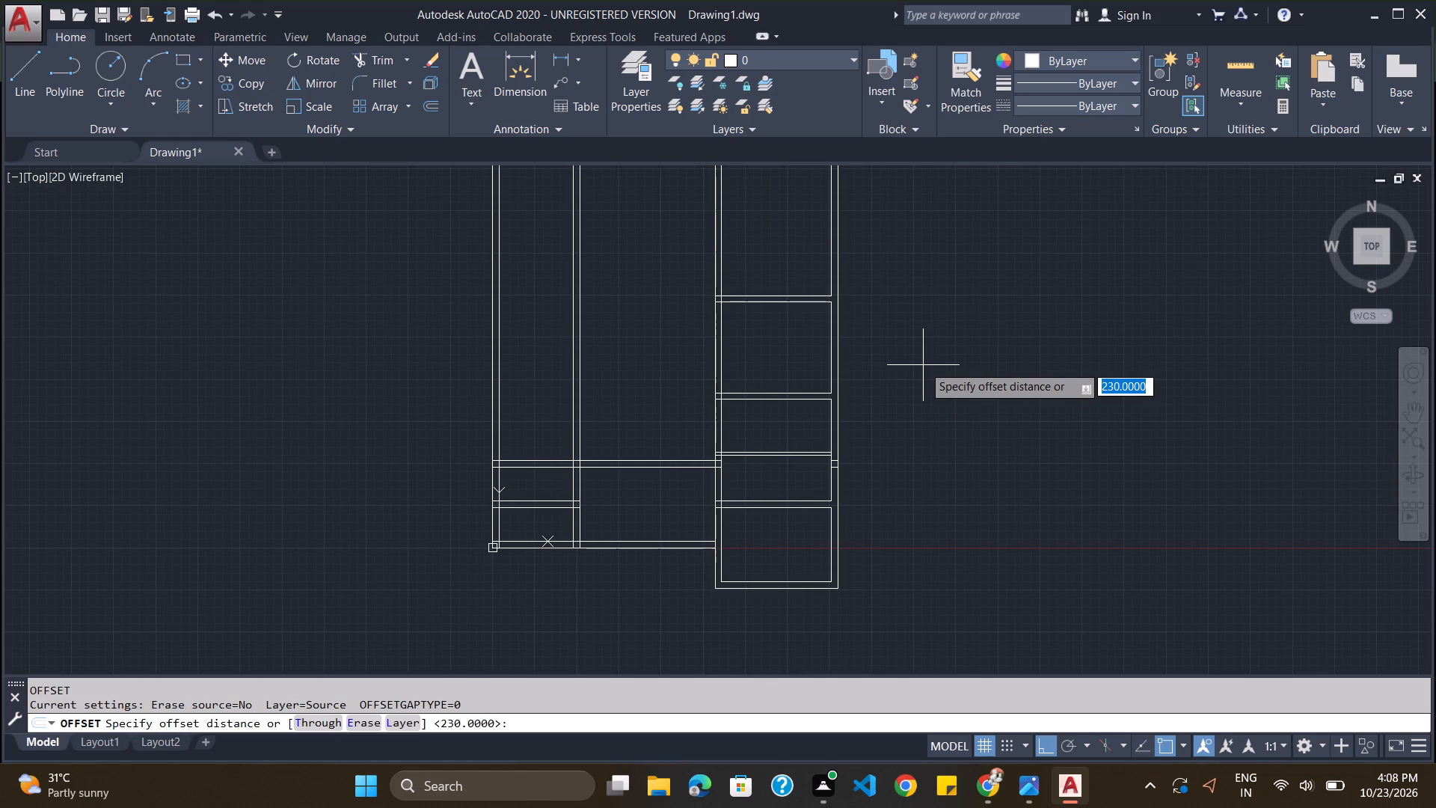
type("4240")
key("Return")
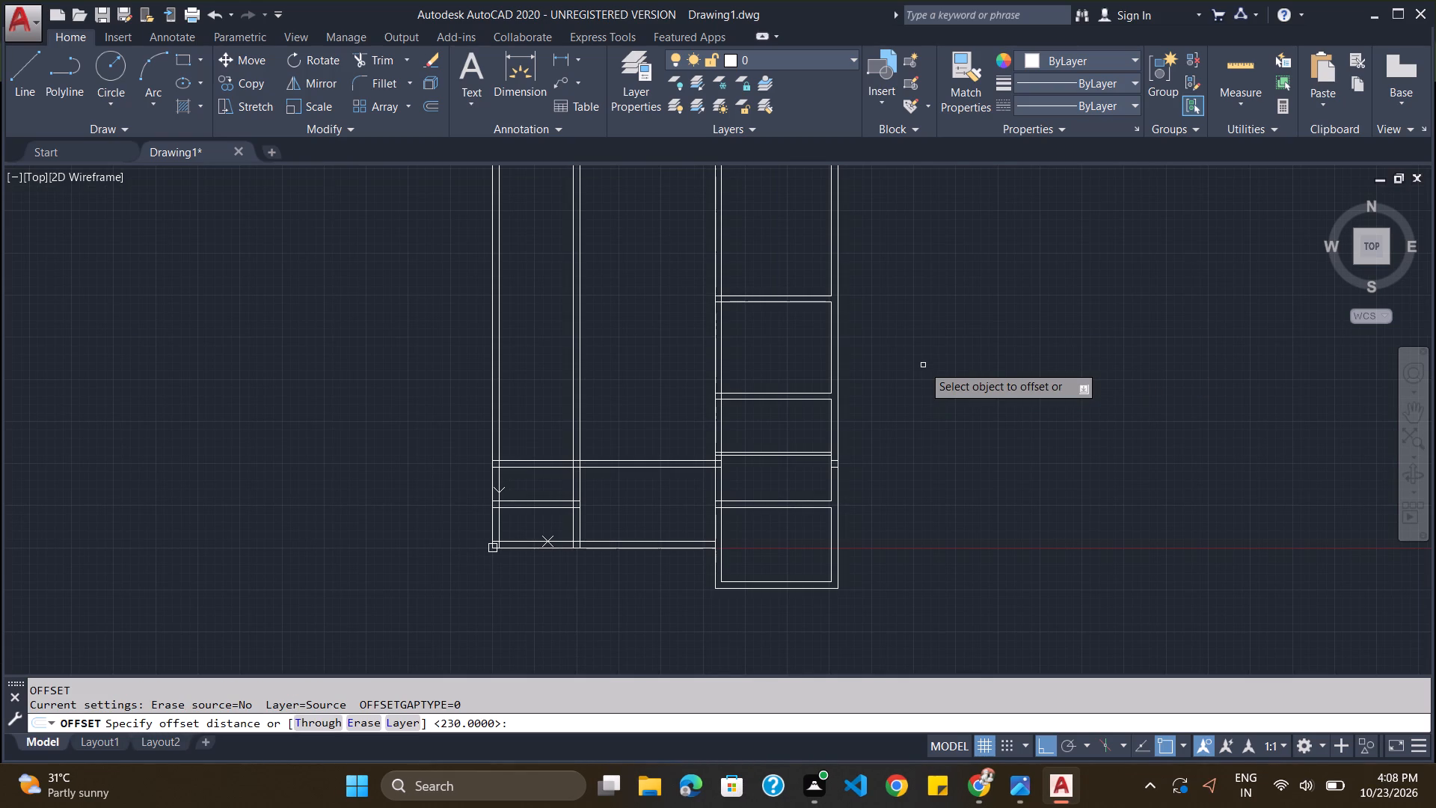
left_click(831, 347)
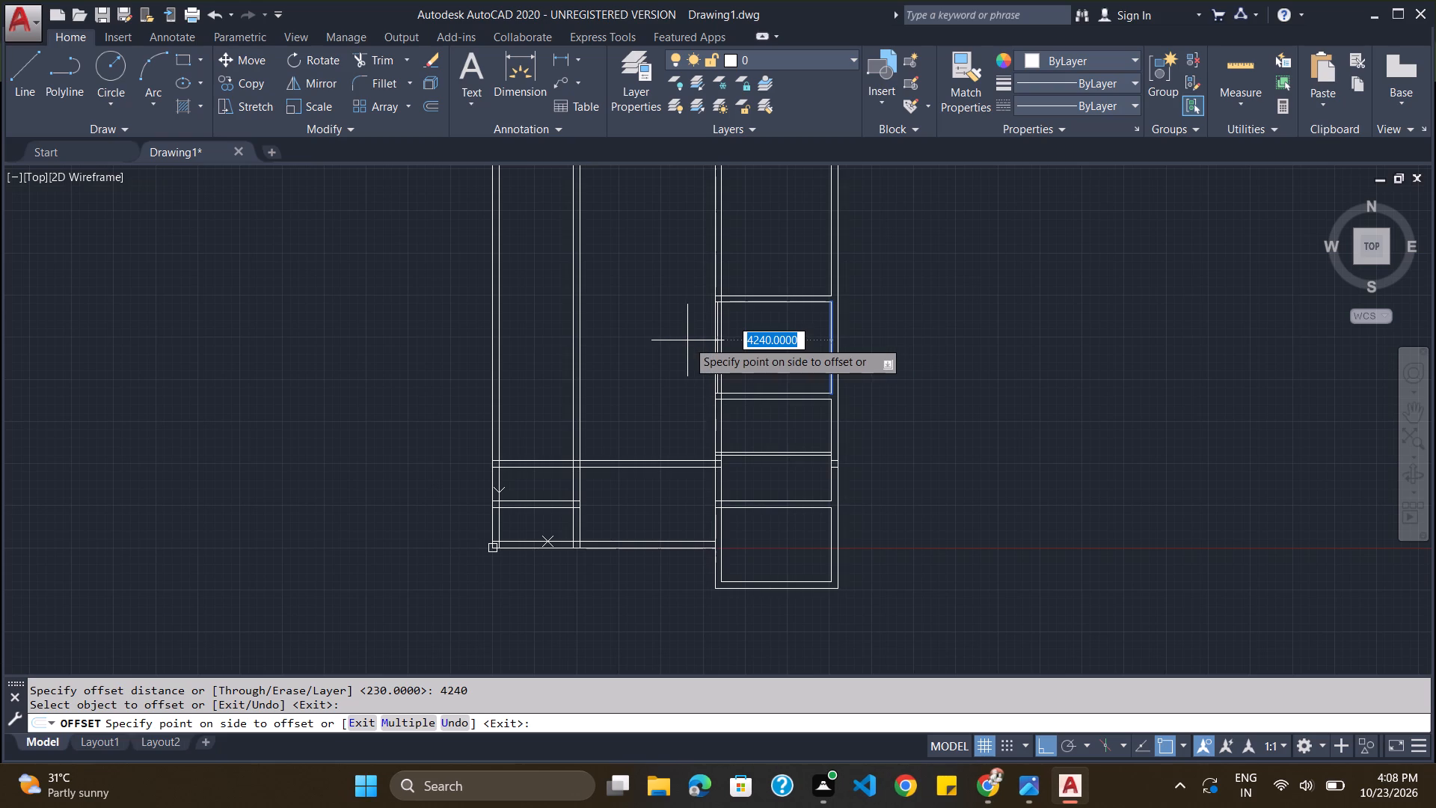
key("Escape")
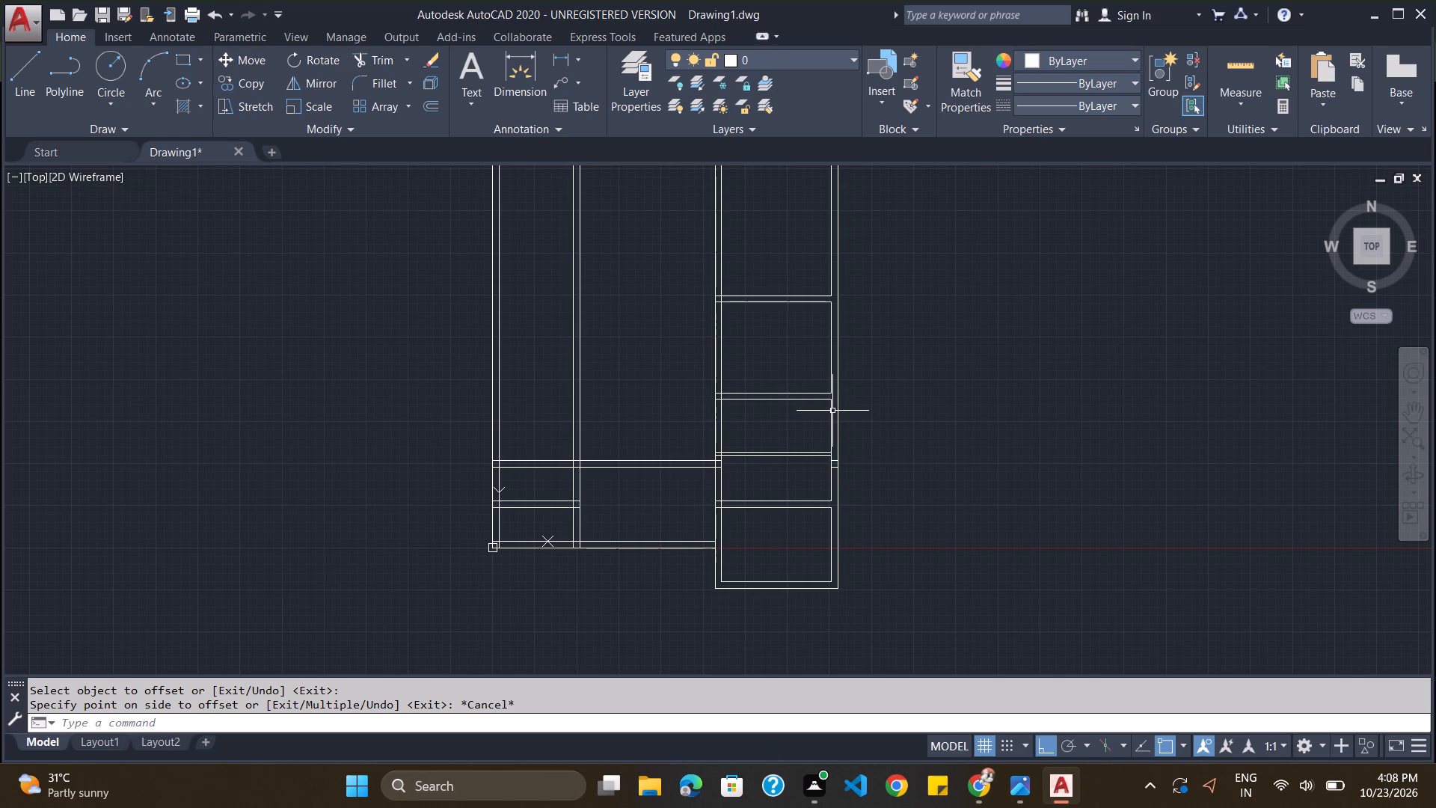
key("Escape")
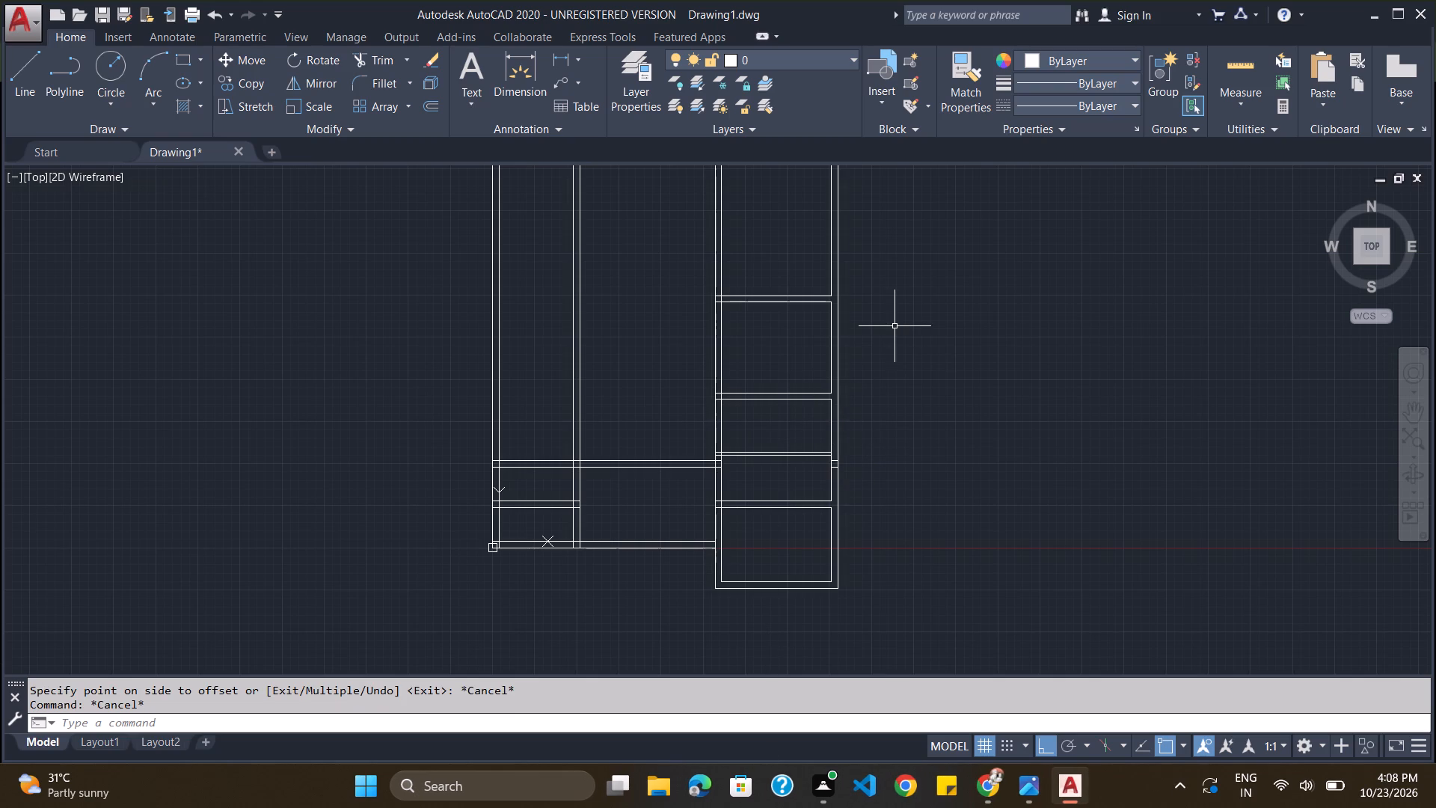
Trim the fourth vertical wall's inner line between the two lines of the 115 mm partition.
type("trim")
key("Return")
key("Return")
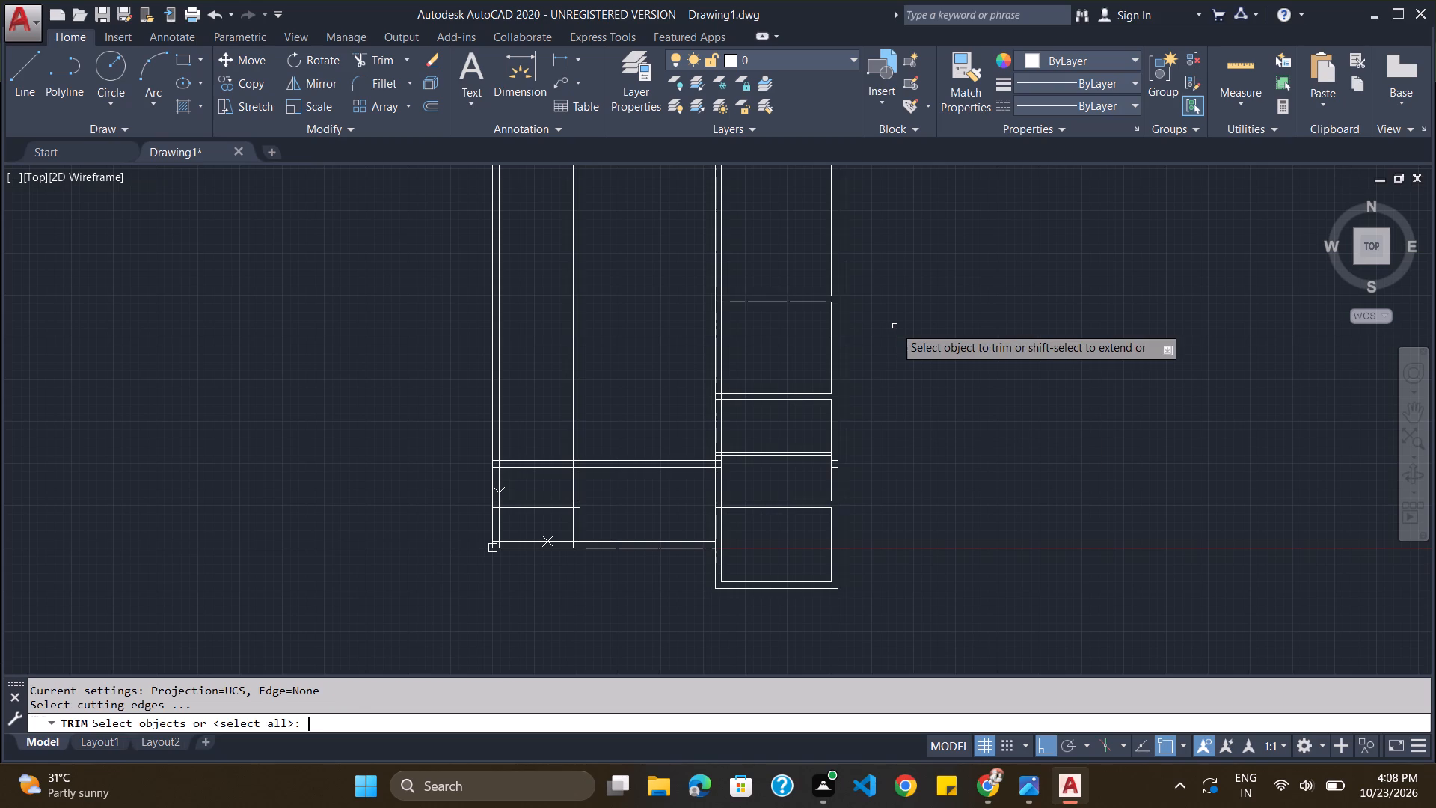
scroll(824, 464, "up", 3)
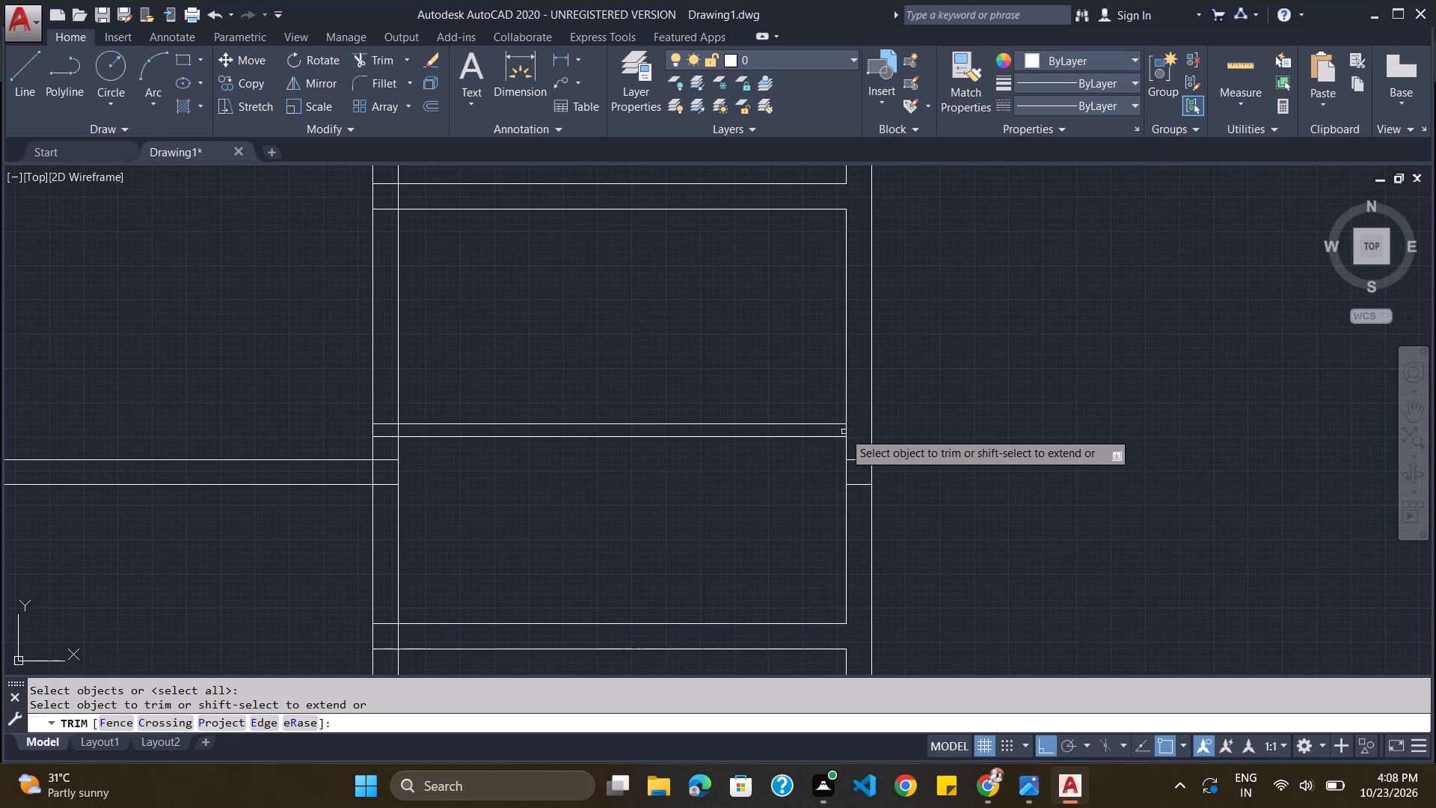
left_click(847, 430)
scroll(828, 578, "down", 2)
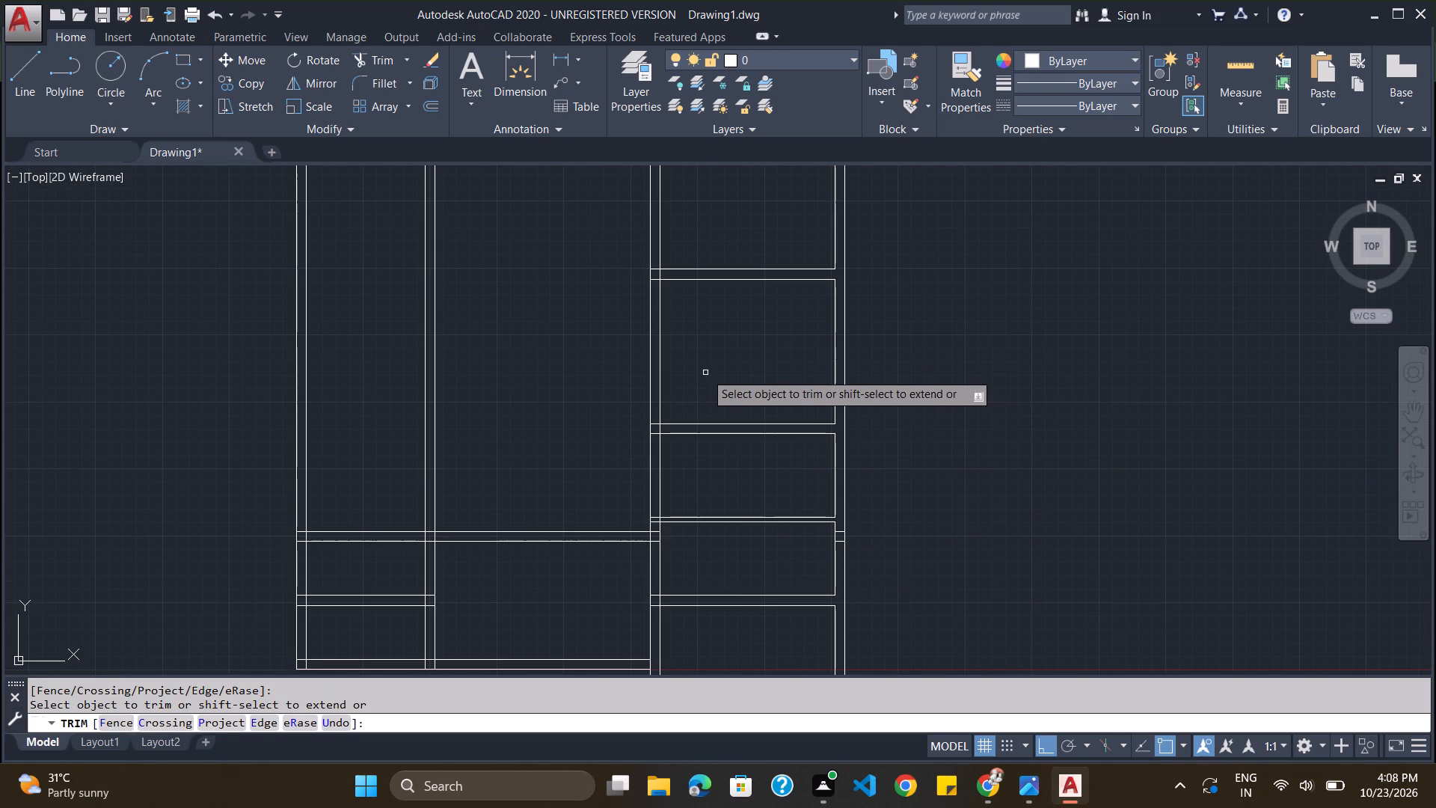
key("Escape")
Offset the fourth vertical wall's inner line 3100 mm inward in the room between the two upper 230 mm horizontal walls.
key("o")
key("Return")
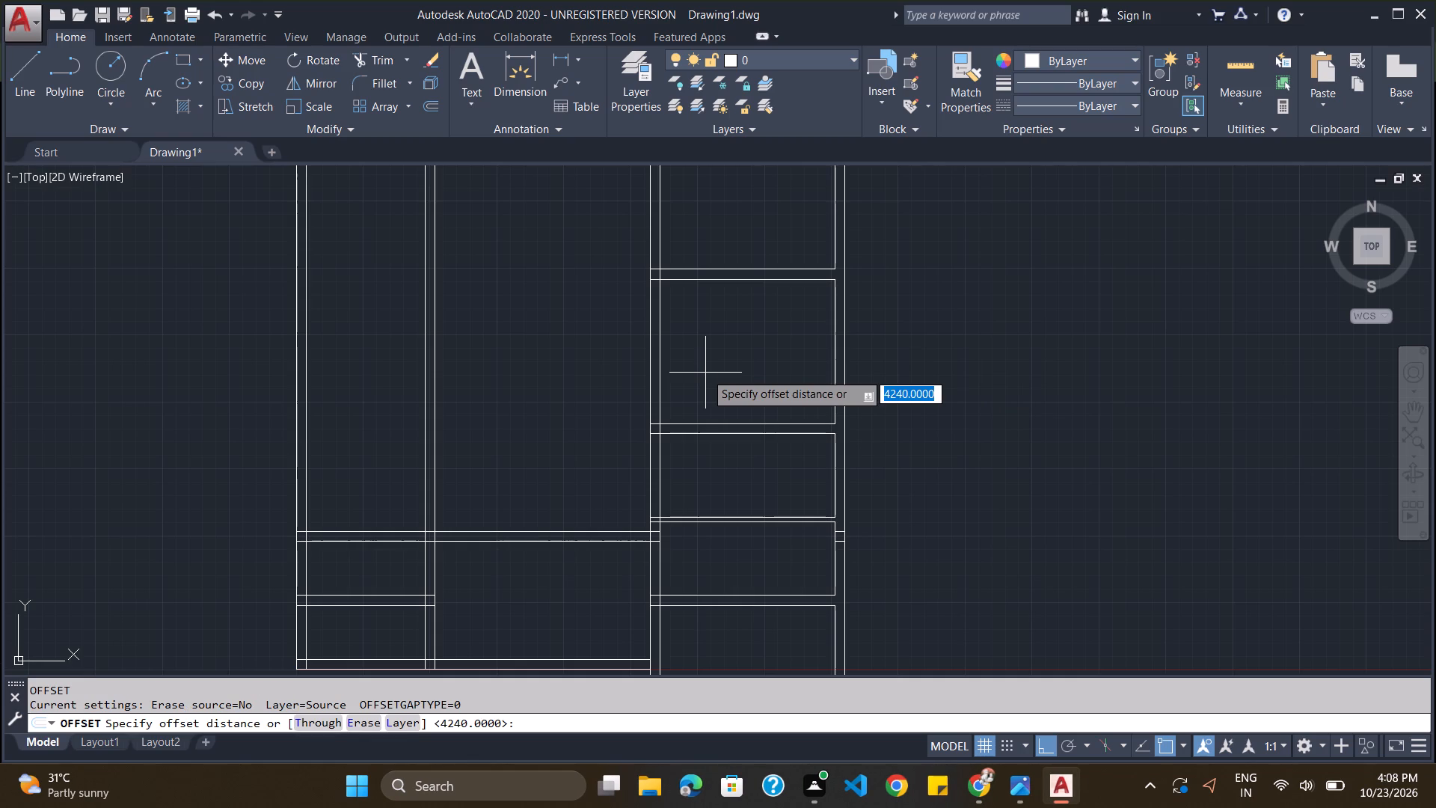
type("3100")
key("Return")
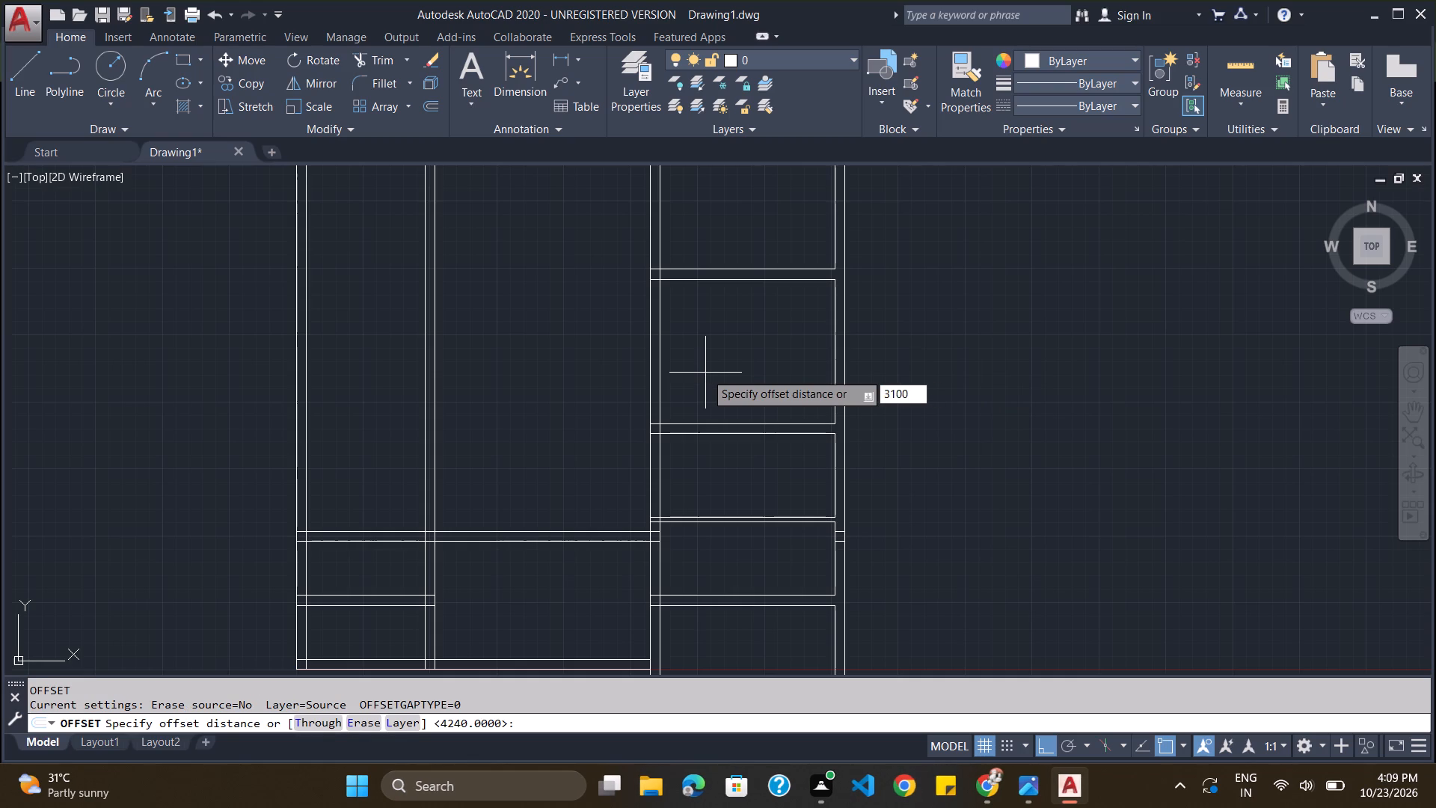
left_click(835, 348)
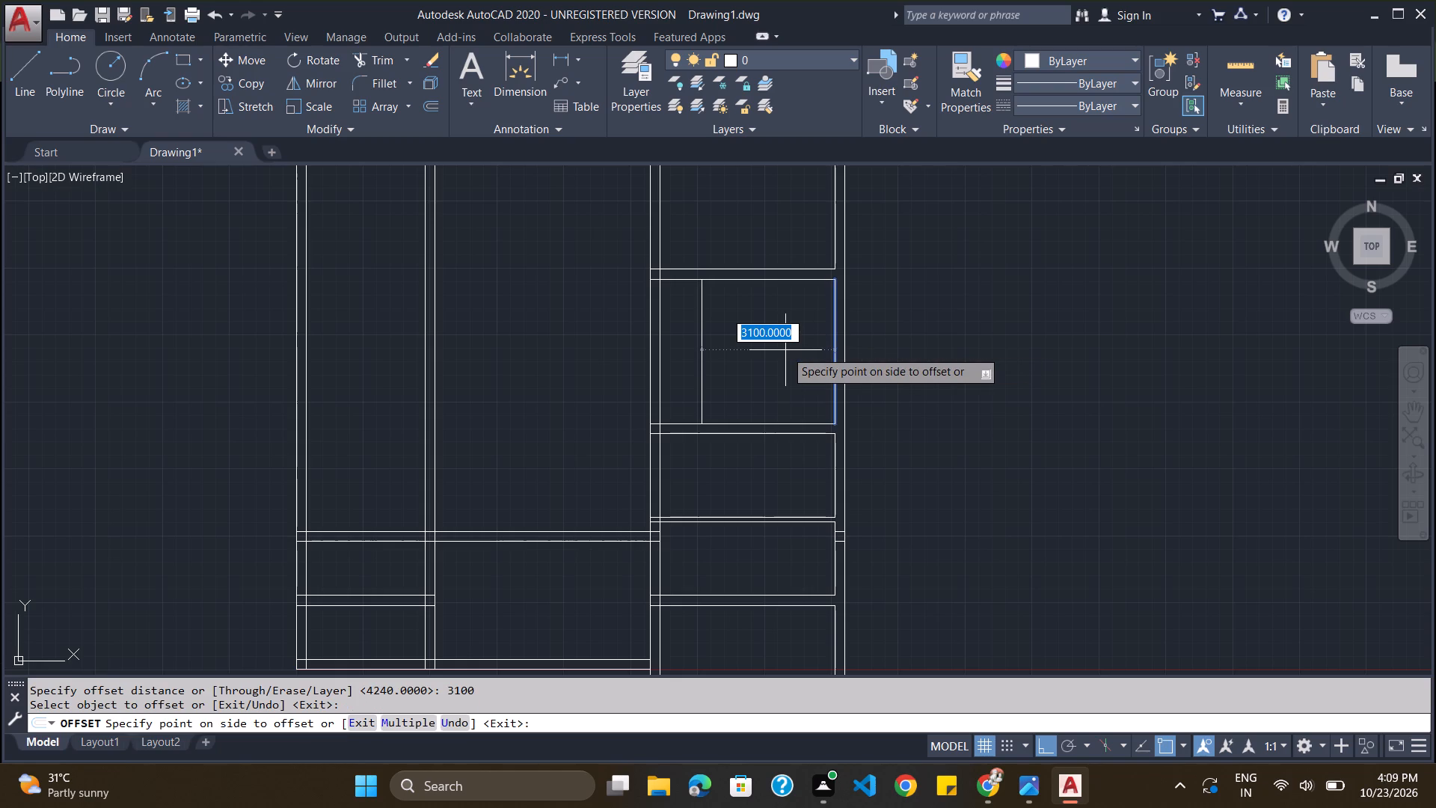
left_click(785, 350)
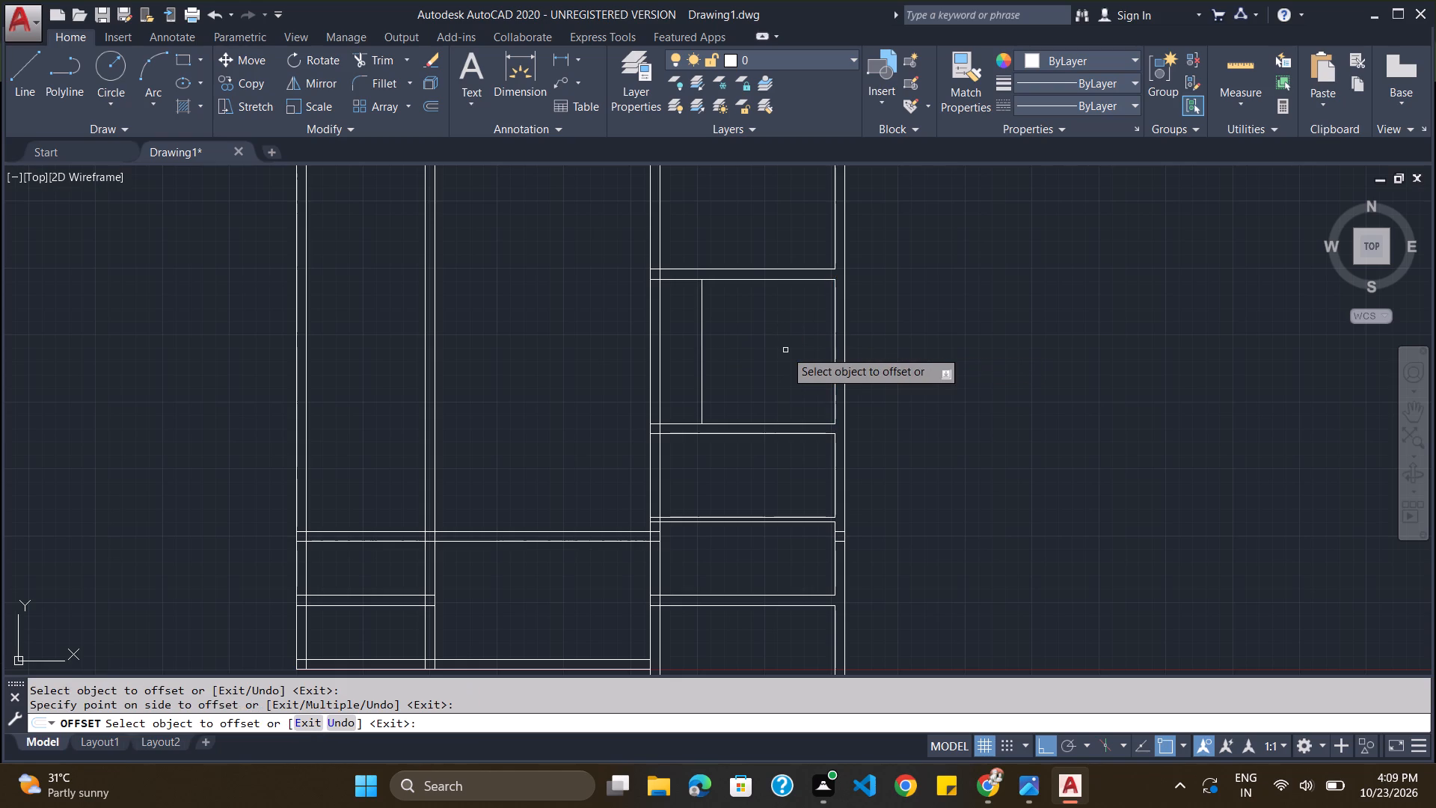
key("Escape")
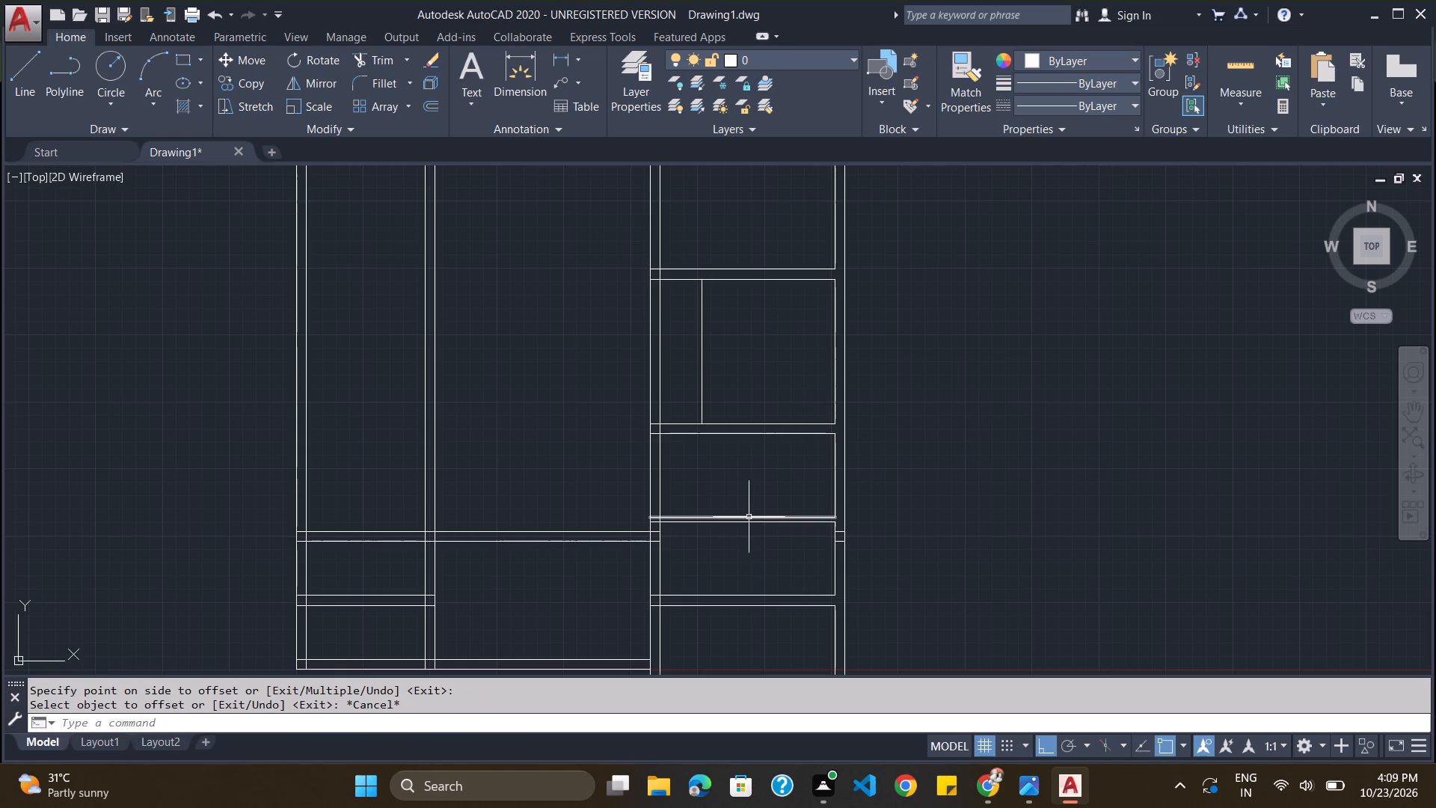
Offset the fourth vertical wall's inner line 3100 mm inward in the room just above the 115 mm partition.
type("oo")
key("BackSpace")
key("BackSpace")
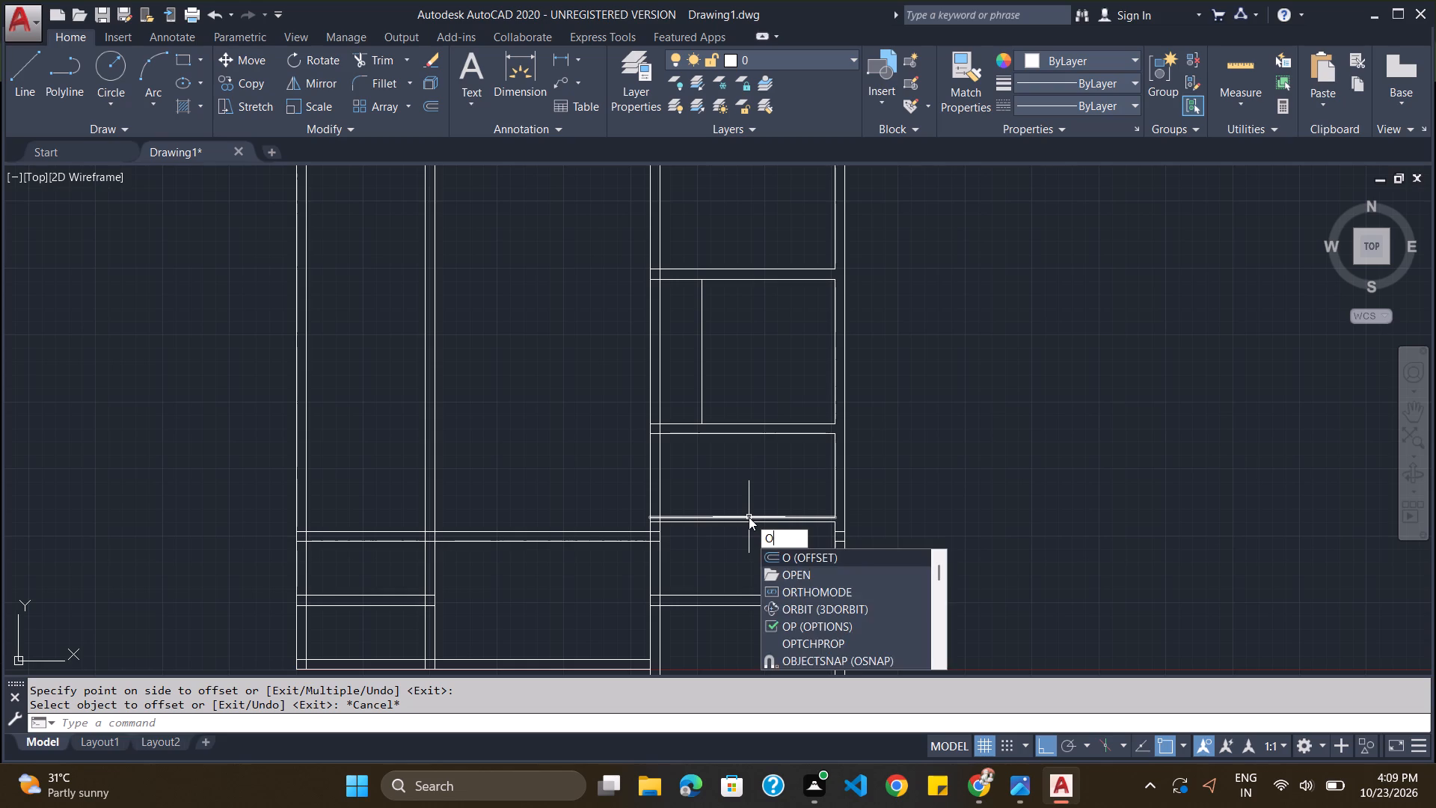
key("BackSpace")
key("Return")
key("Return")
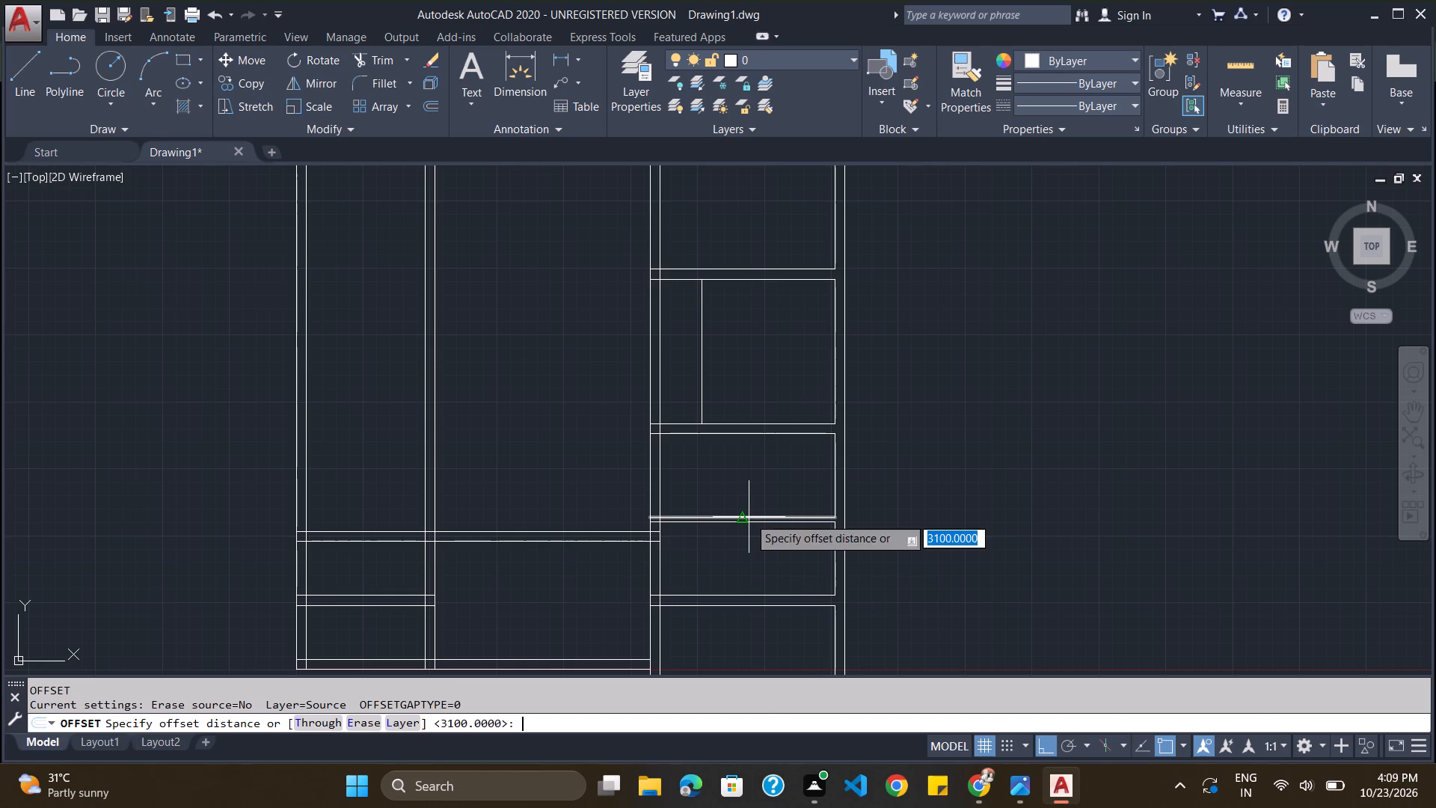
key("Return")
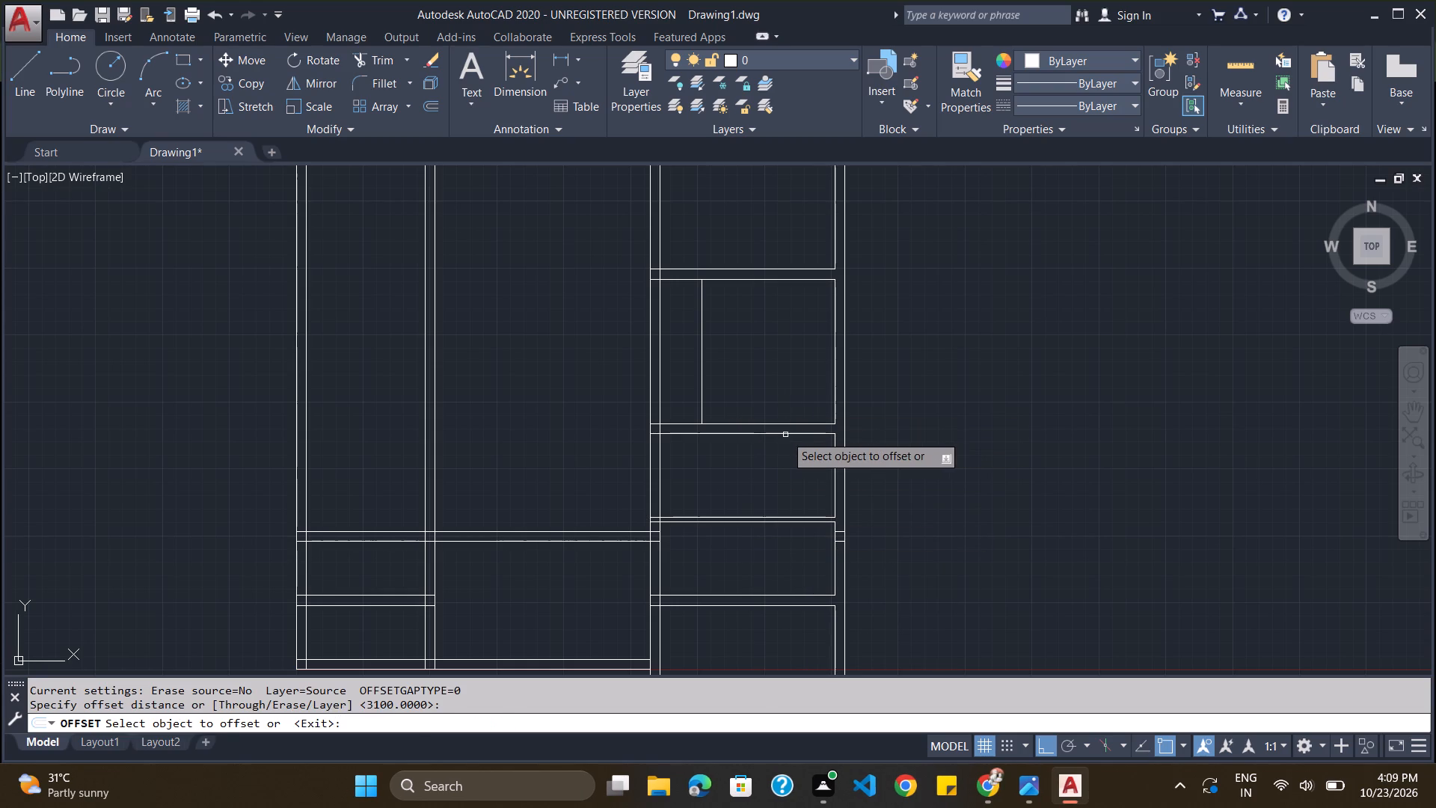
left_click(834, 487)
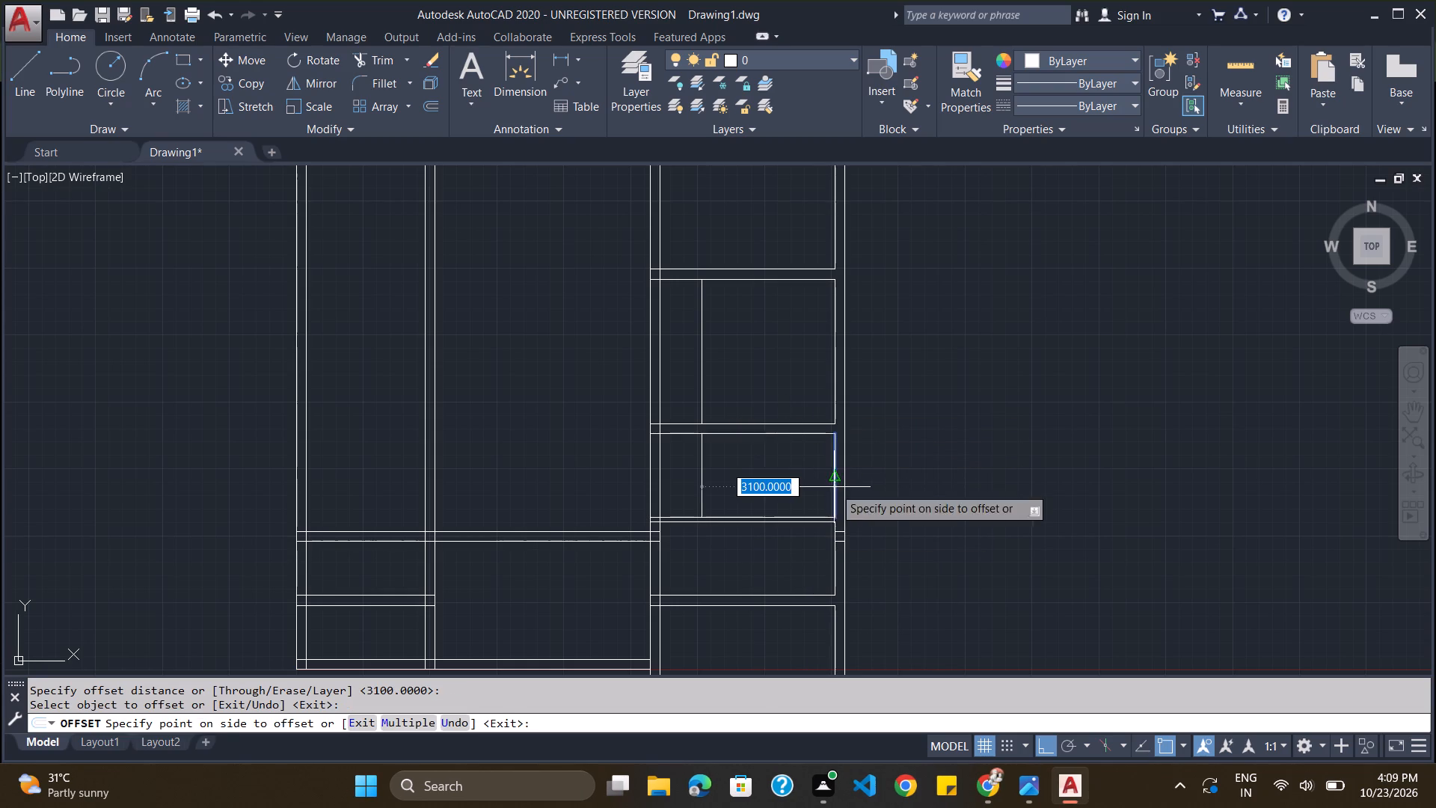
left_click(768, 486)
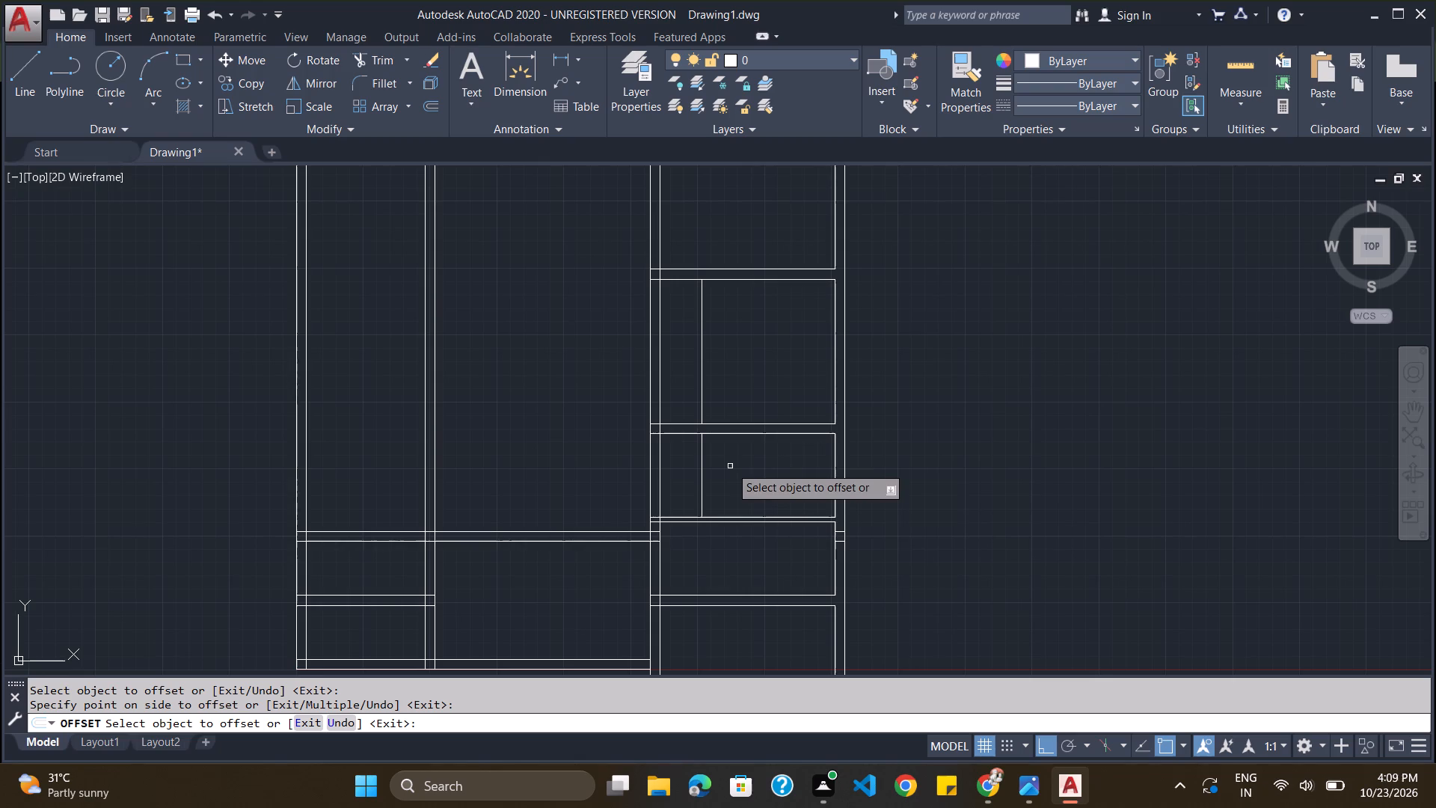
key("Escape")
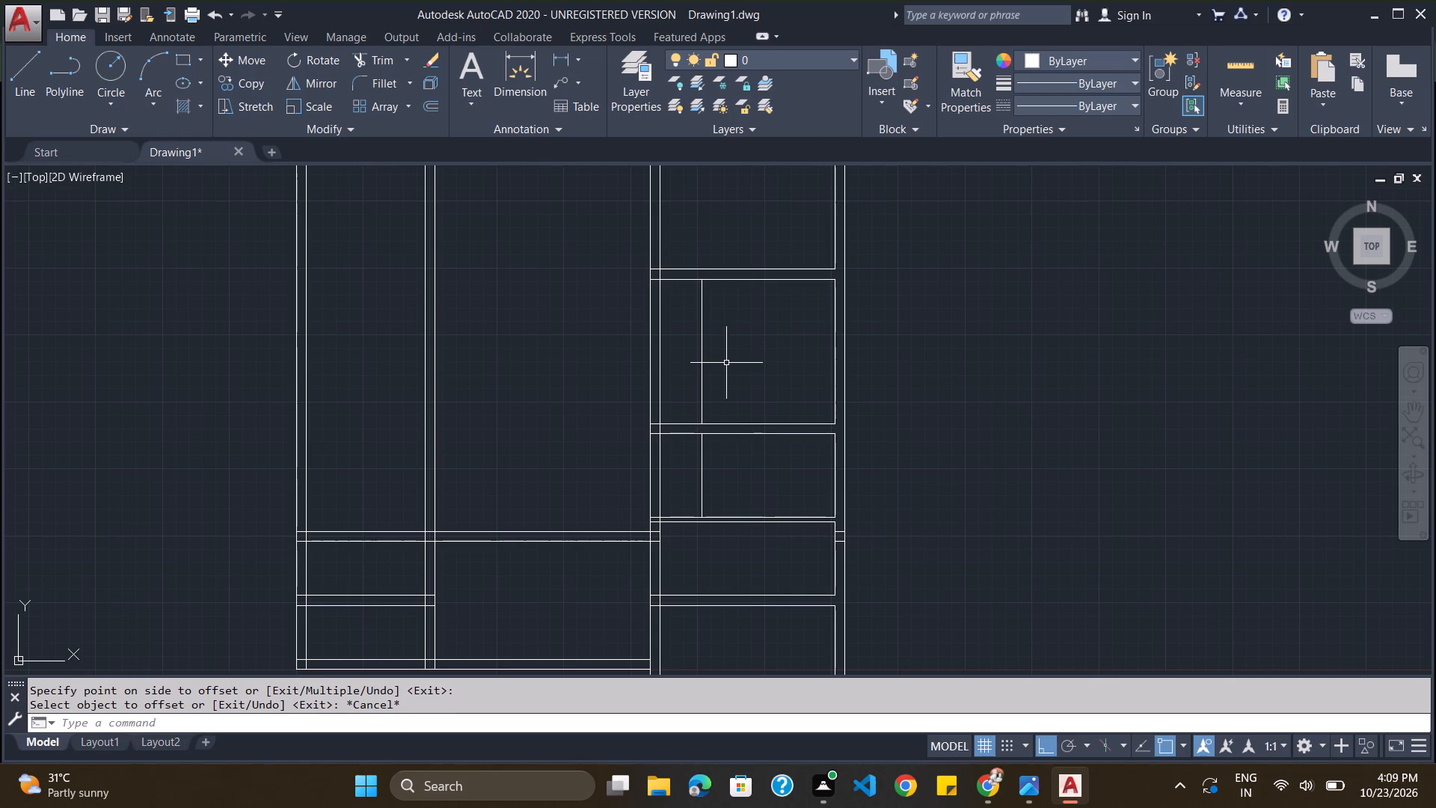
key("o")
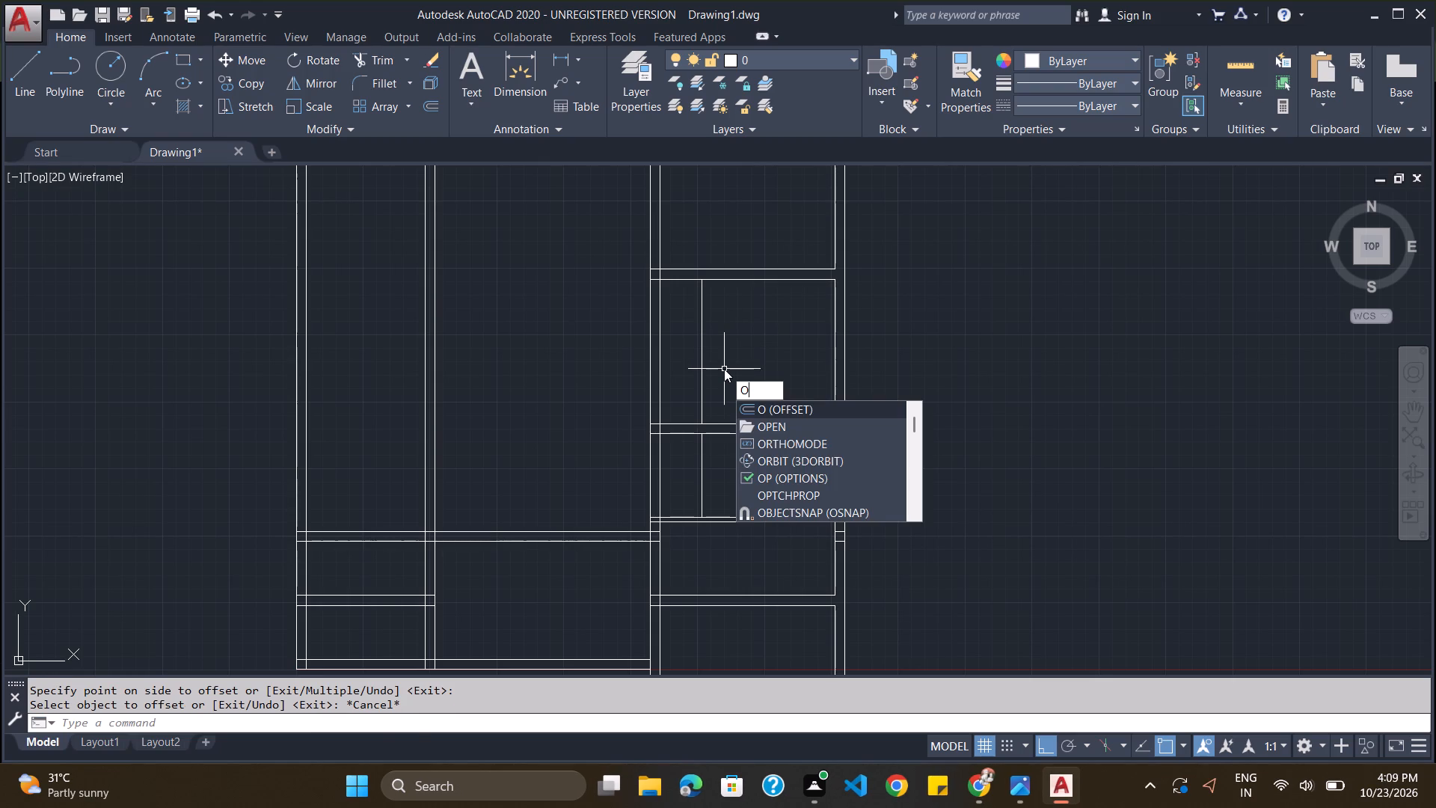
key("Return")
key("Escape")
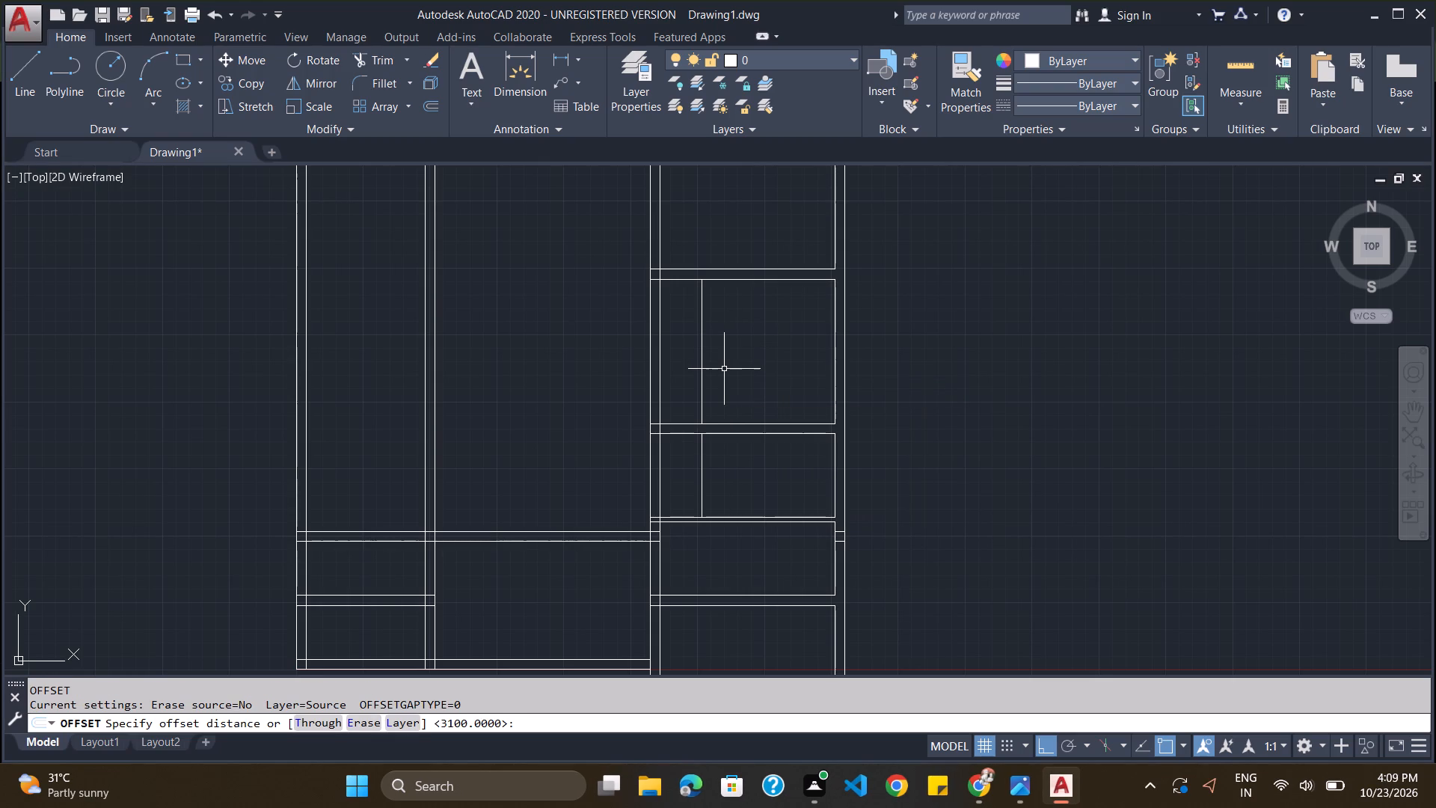
Extend the new vertical line above the 115 mm partition up across the 230 mm wall to the upper room's vertical line.
type("trim")
key("Return")
key("Return")
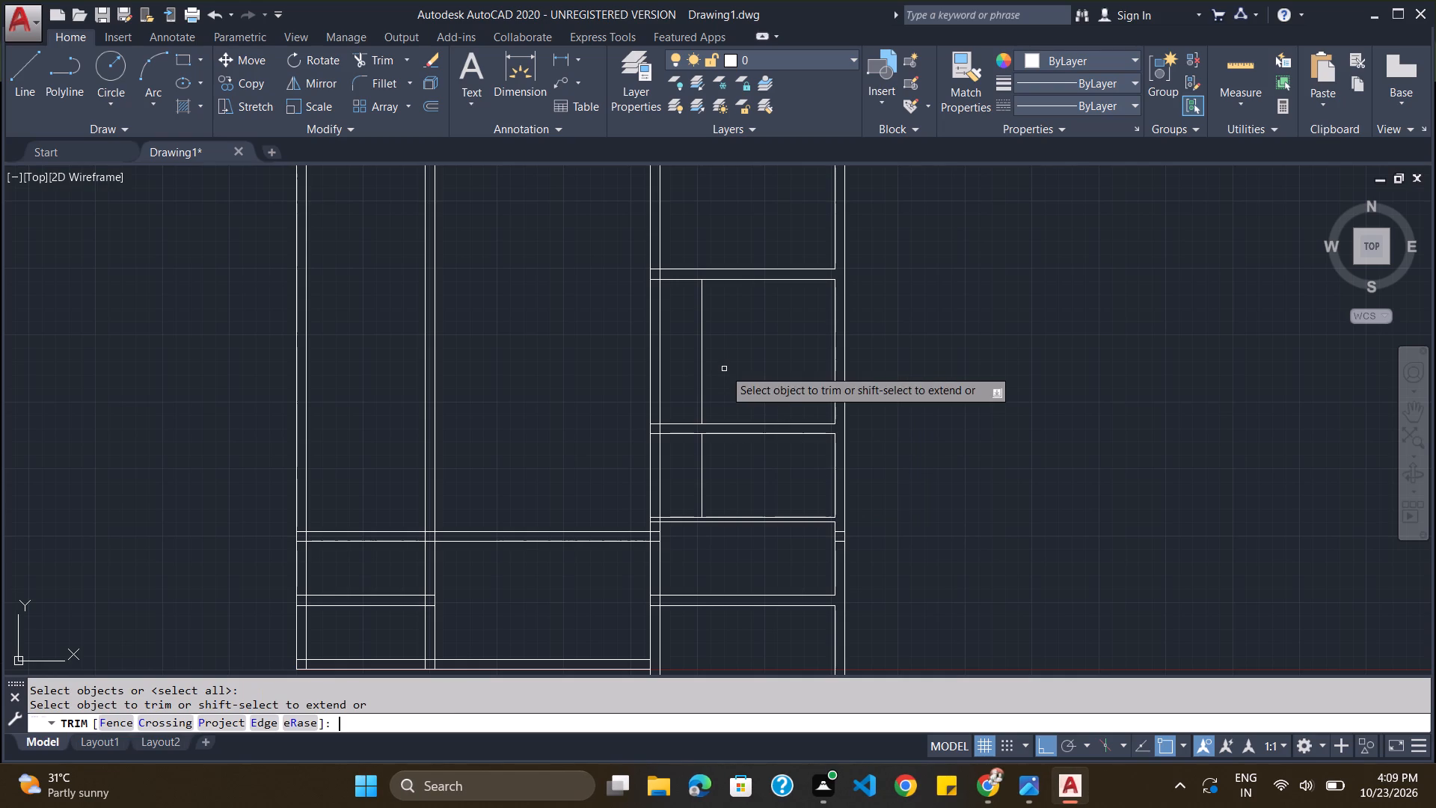
left_click(702, 444, "shift")
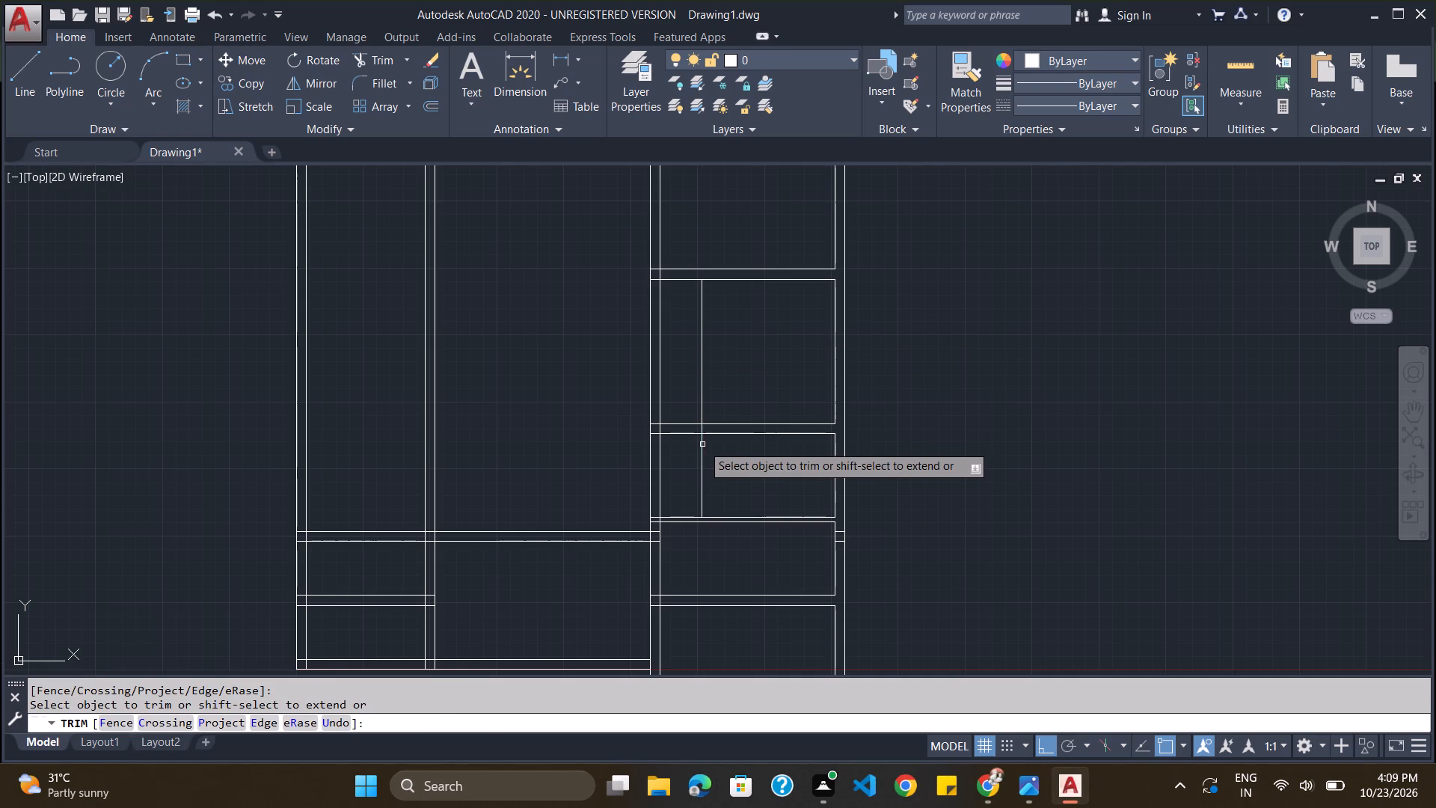
key("Escape")
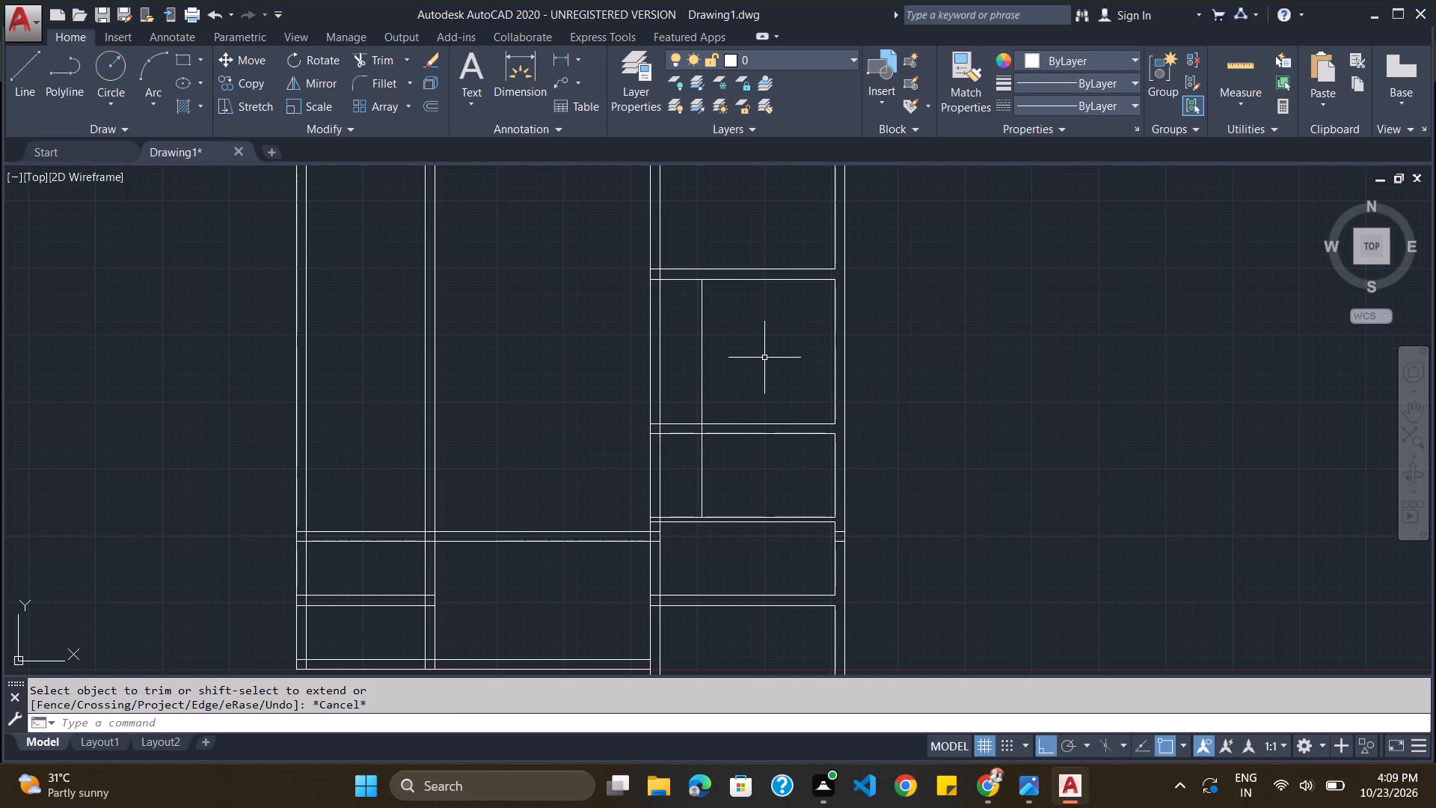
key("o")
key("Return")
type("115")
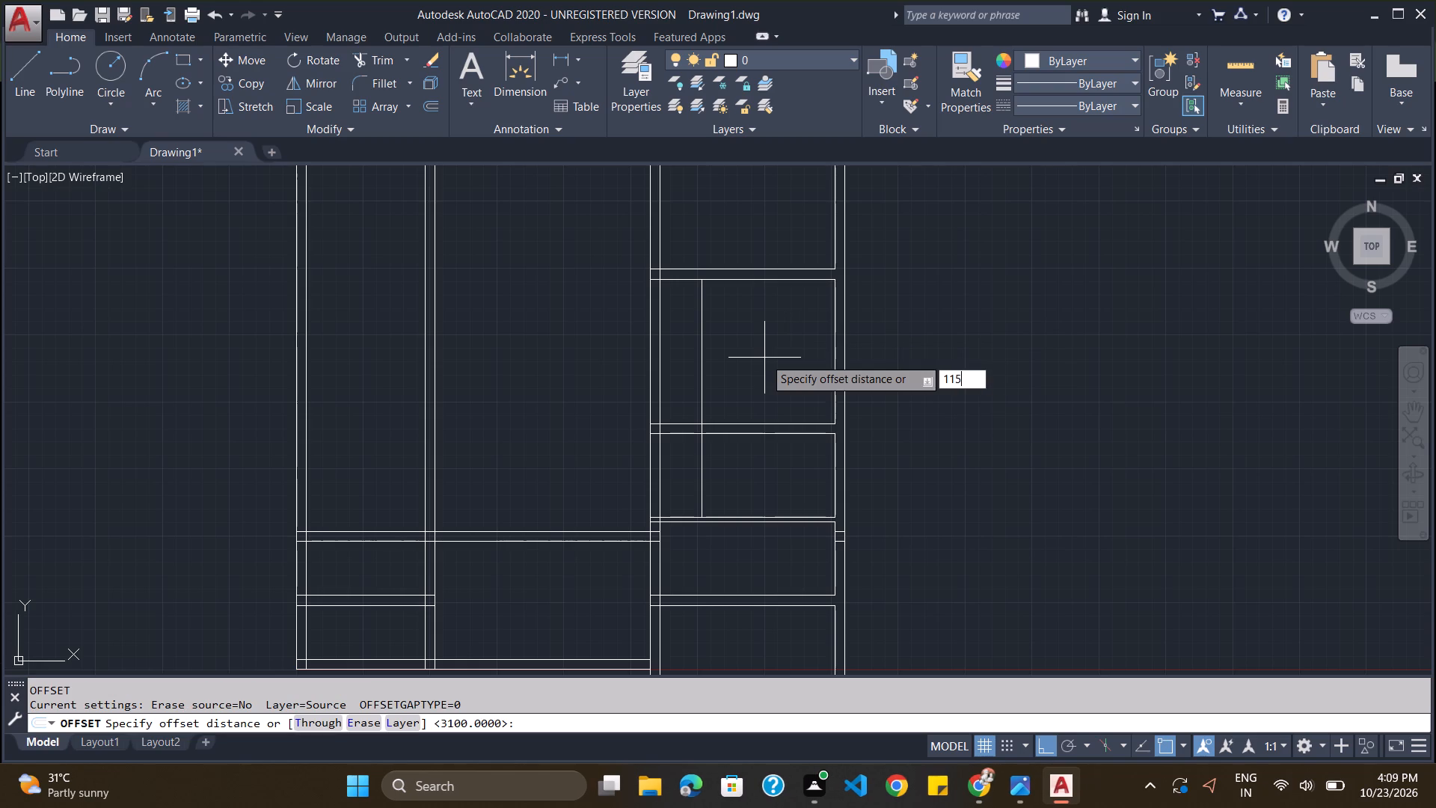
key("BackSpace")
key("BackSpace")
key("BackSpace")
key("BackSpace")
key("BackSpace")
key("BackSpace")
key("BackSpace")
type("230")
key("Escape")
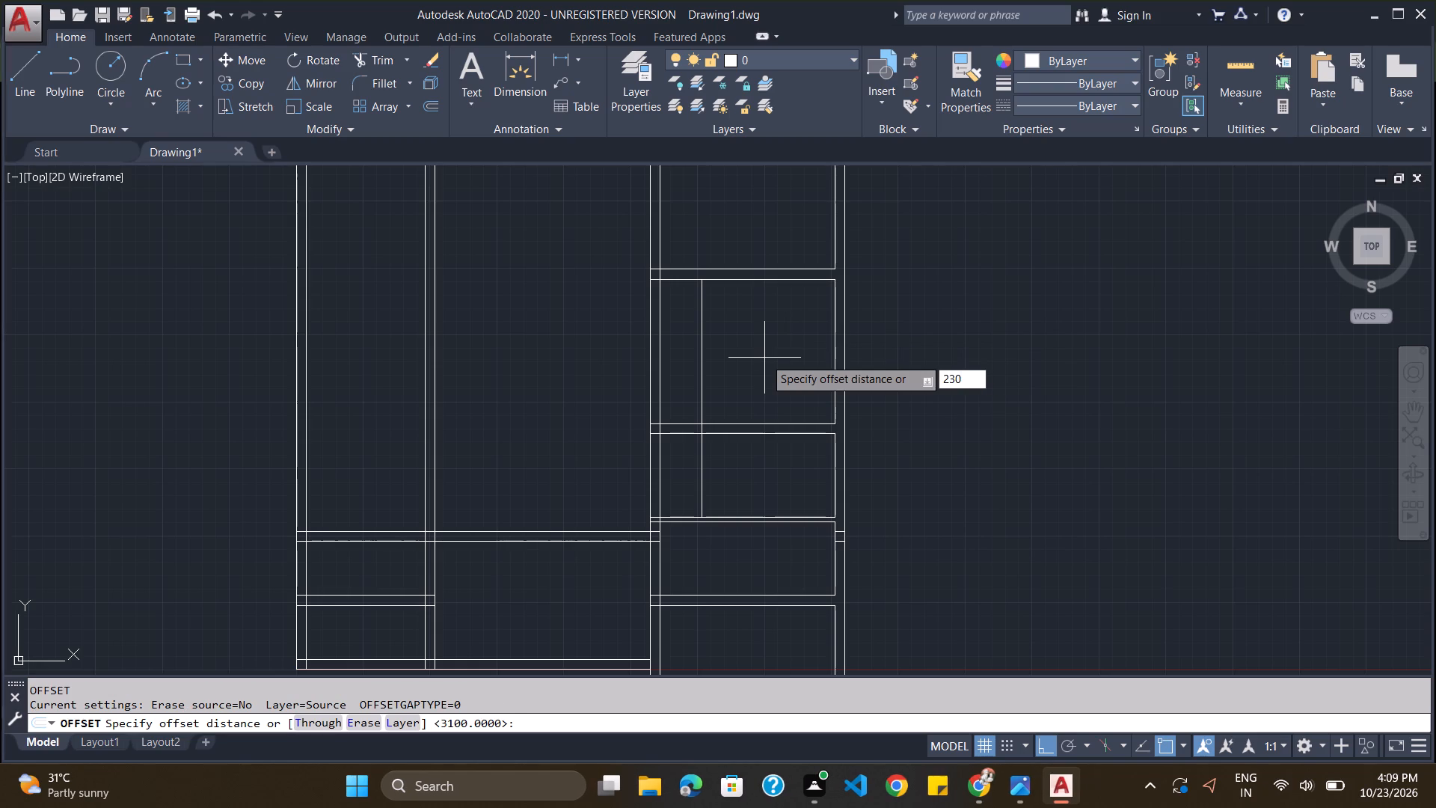
Offset the upper room's new vertical line 230 mm toward the fourth vertical wall to give it wall thickness.
key("o")
key("Return")
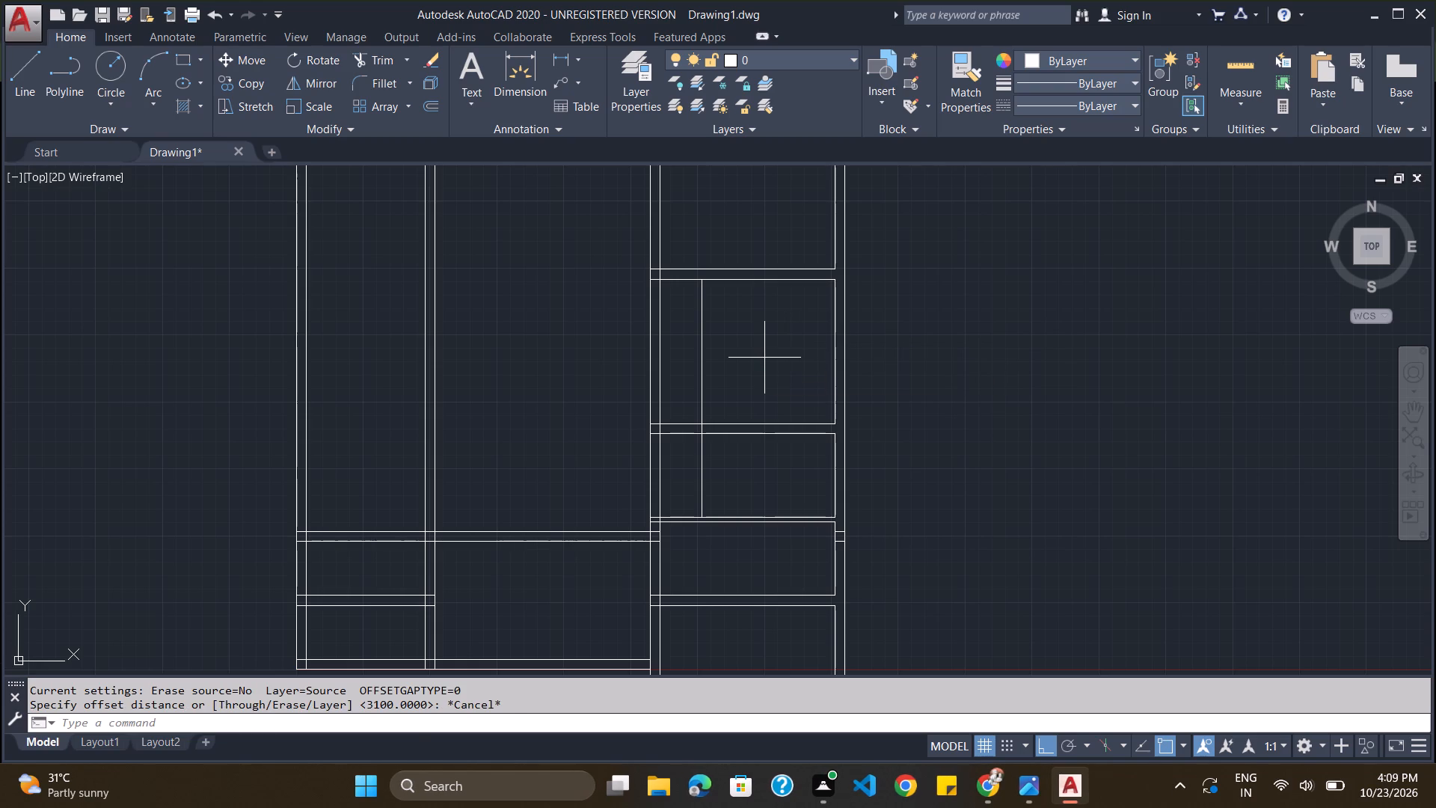
type("230")
key("Return")
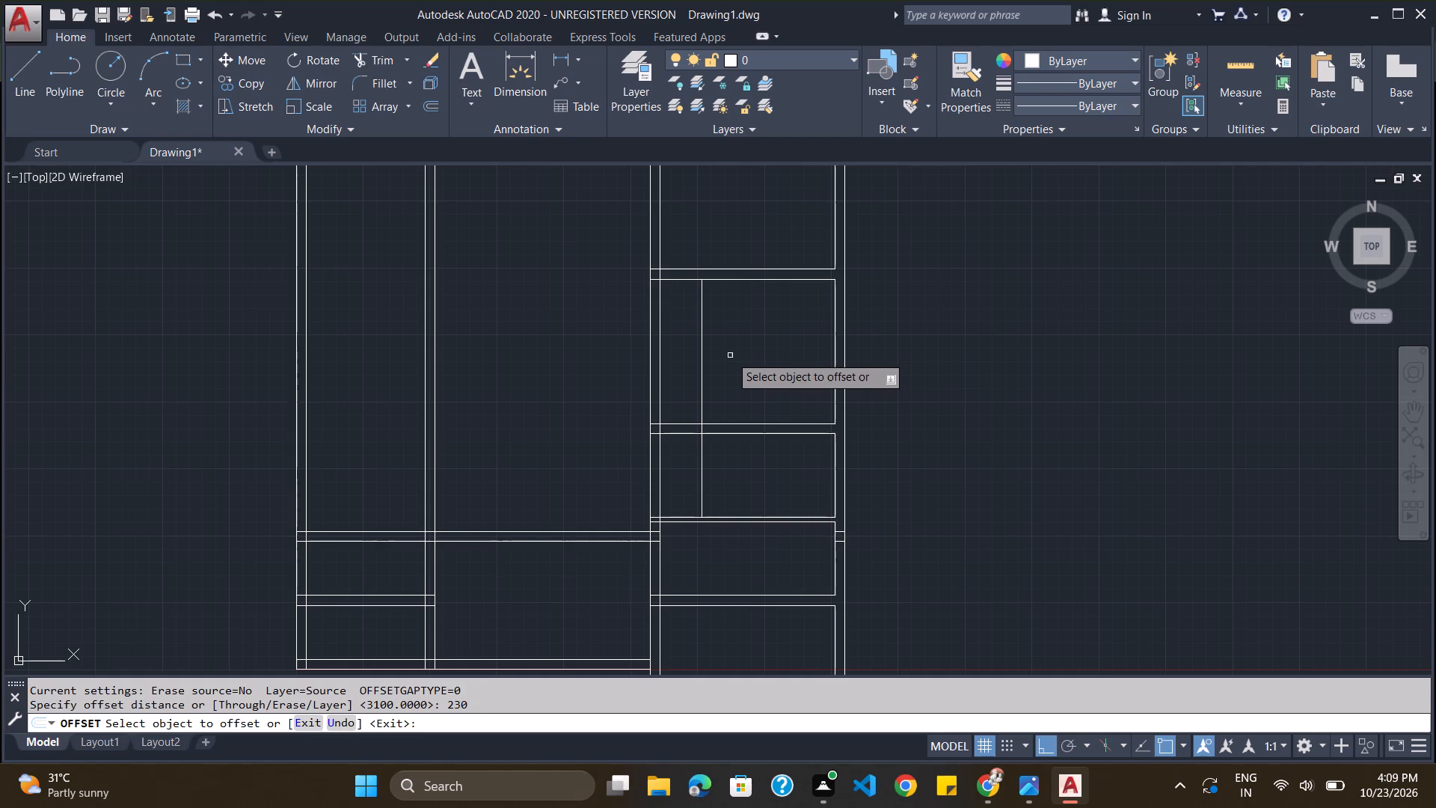
left_click(701, 376)
left_click(716, 374)
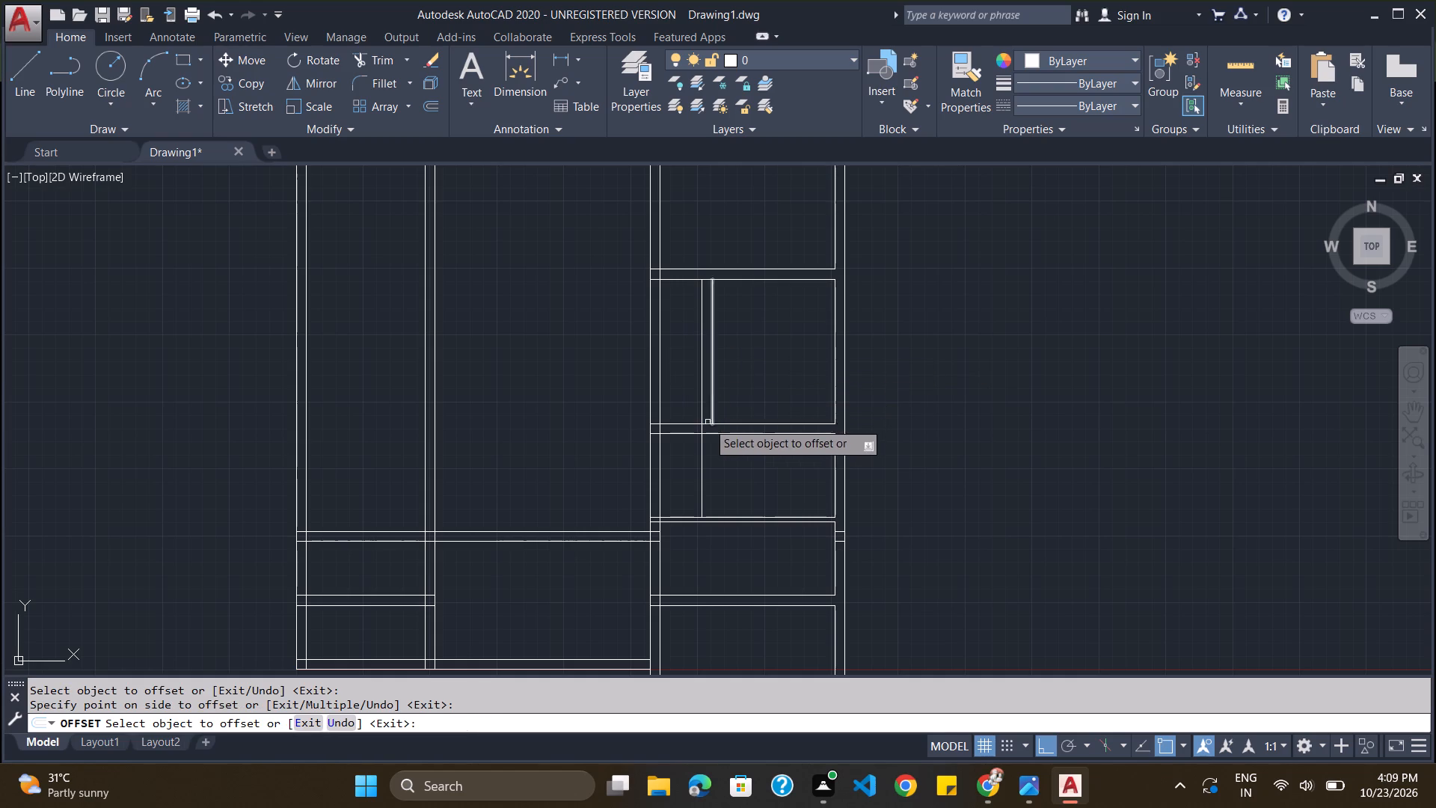
Offset the vertical line just above the 115 mm partition 230 mm toward the fourth vertical wall.
left_click(702, 430)
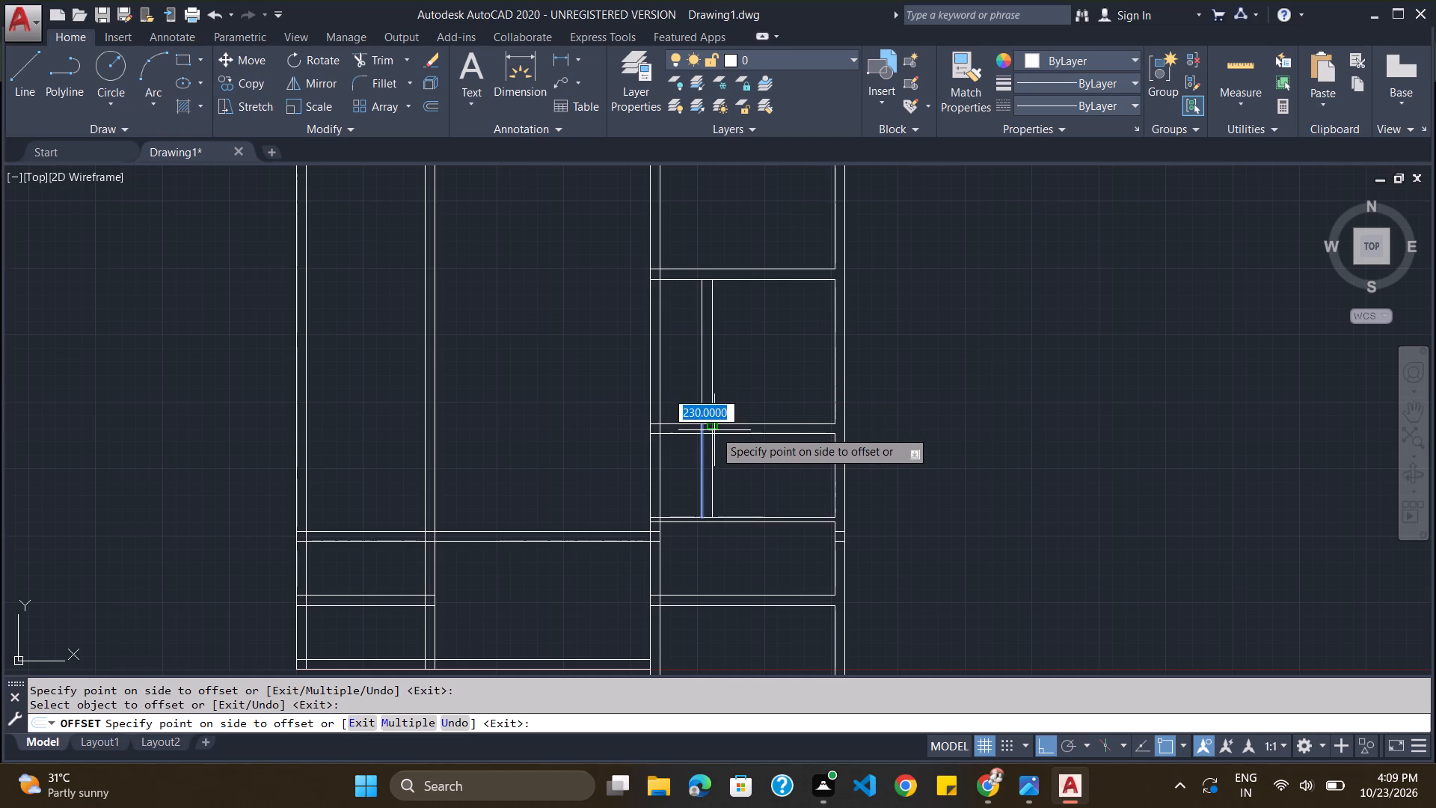
left_click(714, 430)
Extend both lines of the new vertical wall up across the topmost visible 230 mm horizontal wall to its far face.
scroll(1046, 399, "down", 1)
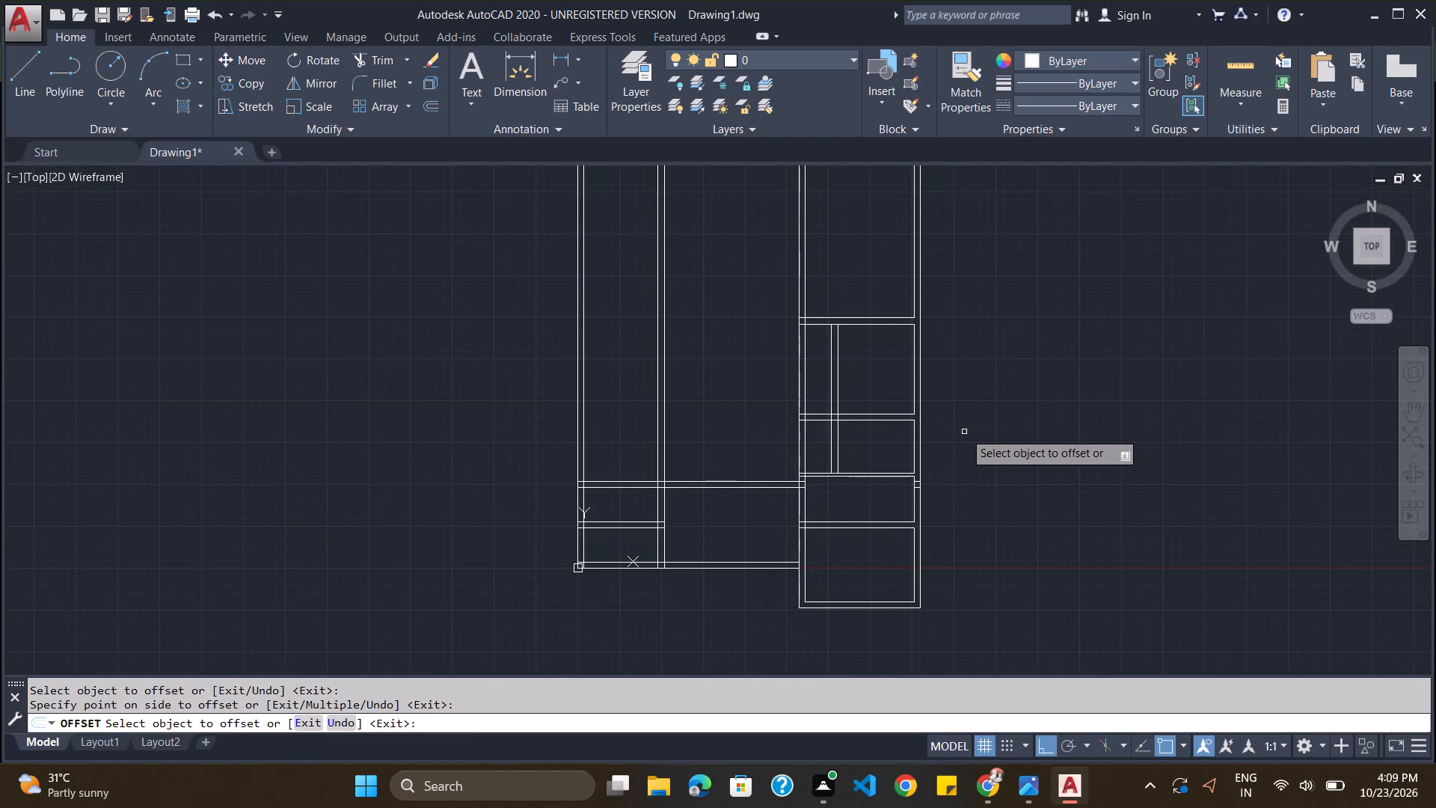
scroll(940, 438, "up", 2)
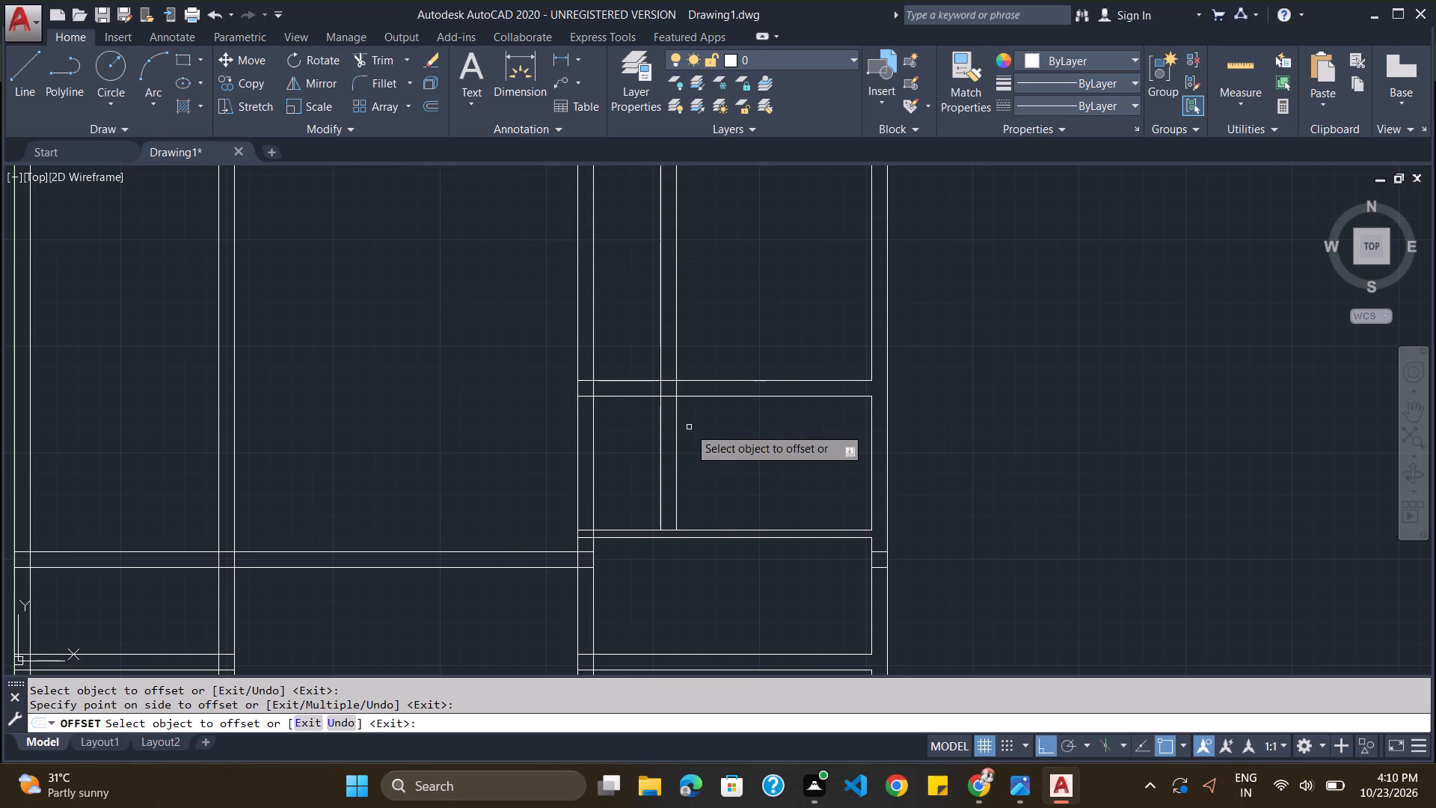
scroll(690, 429, "down", 1)
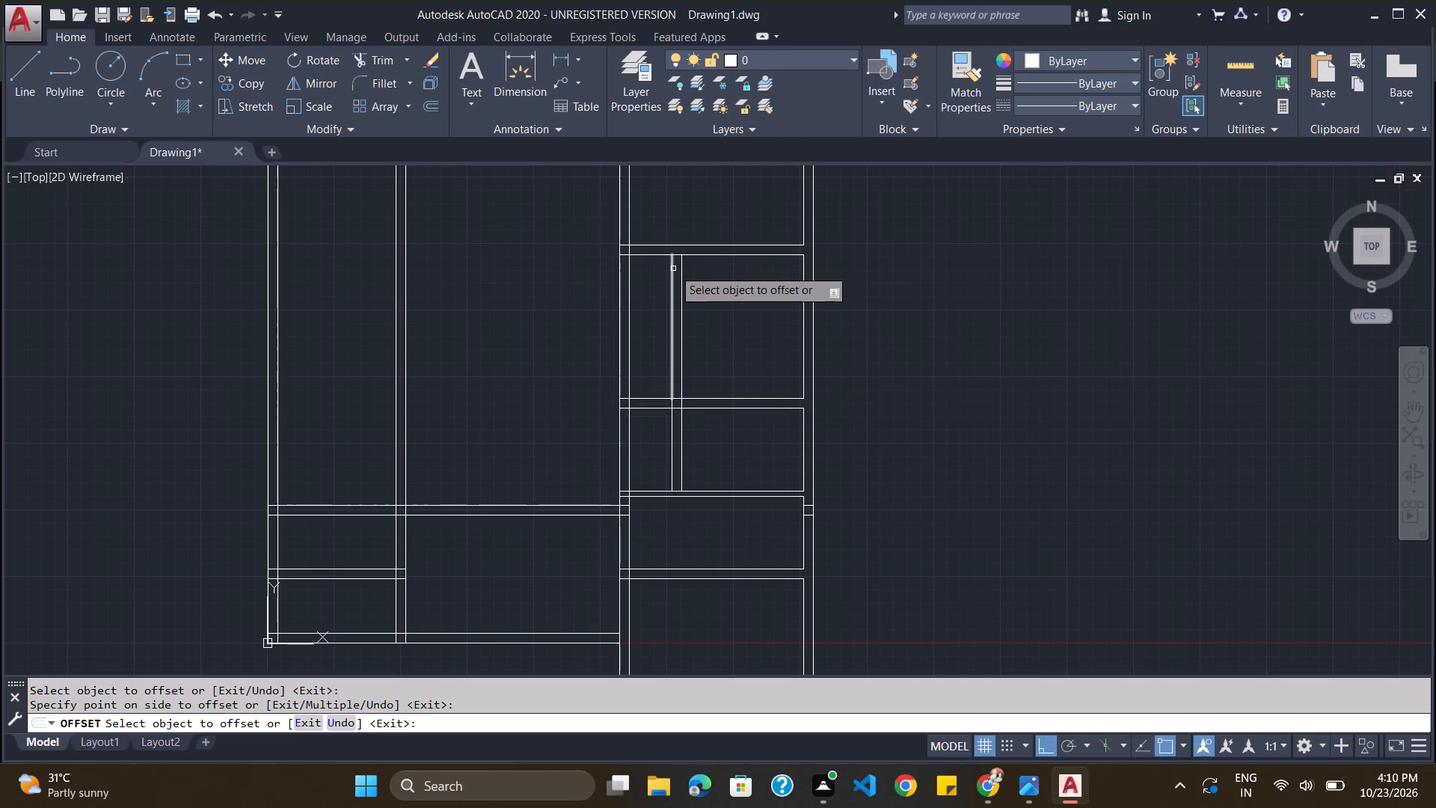
type("tr")
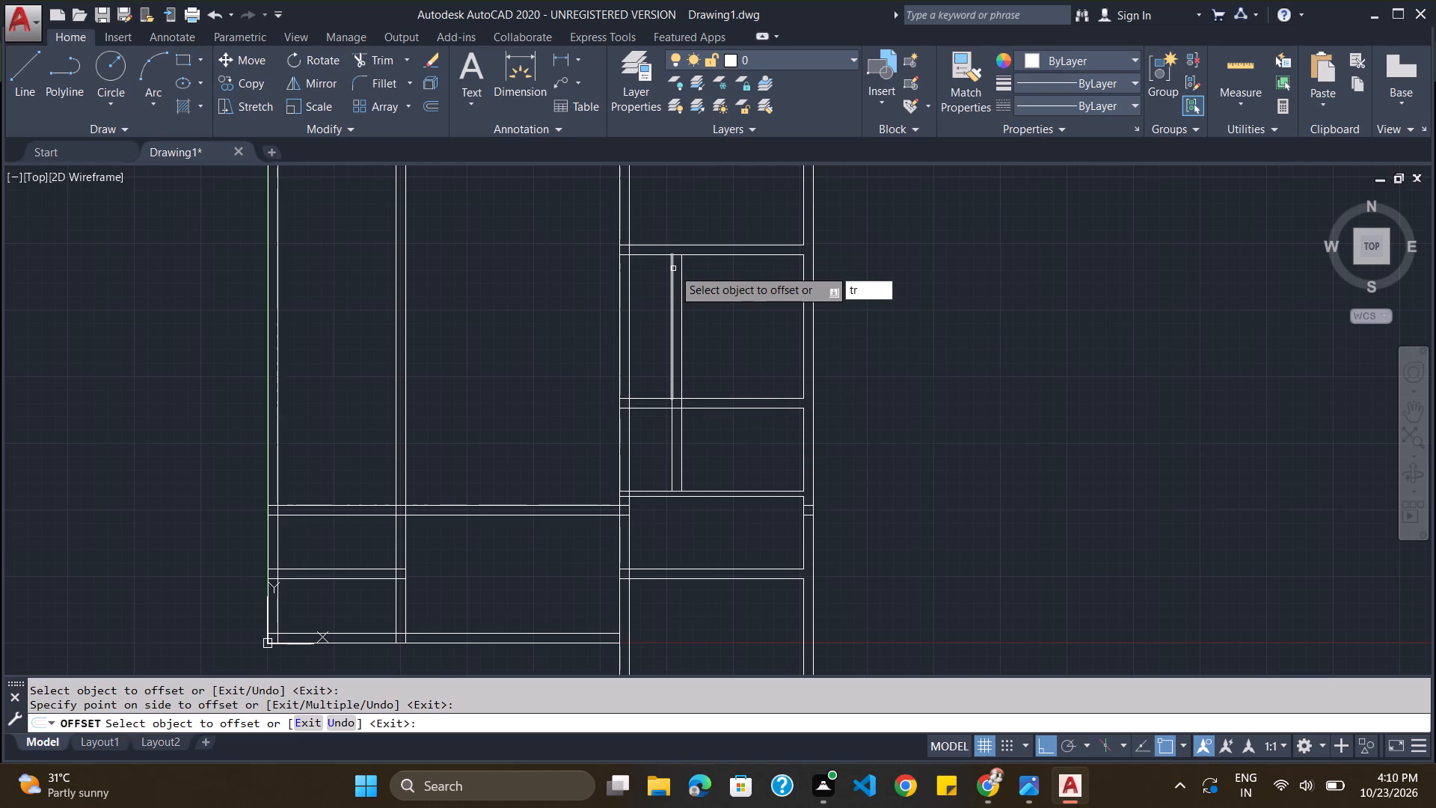
type("im")
key("Return")
key("Return")
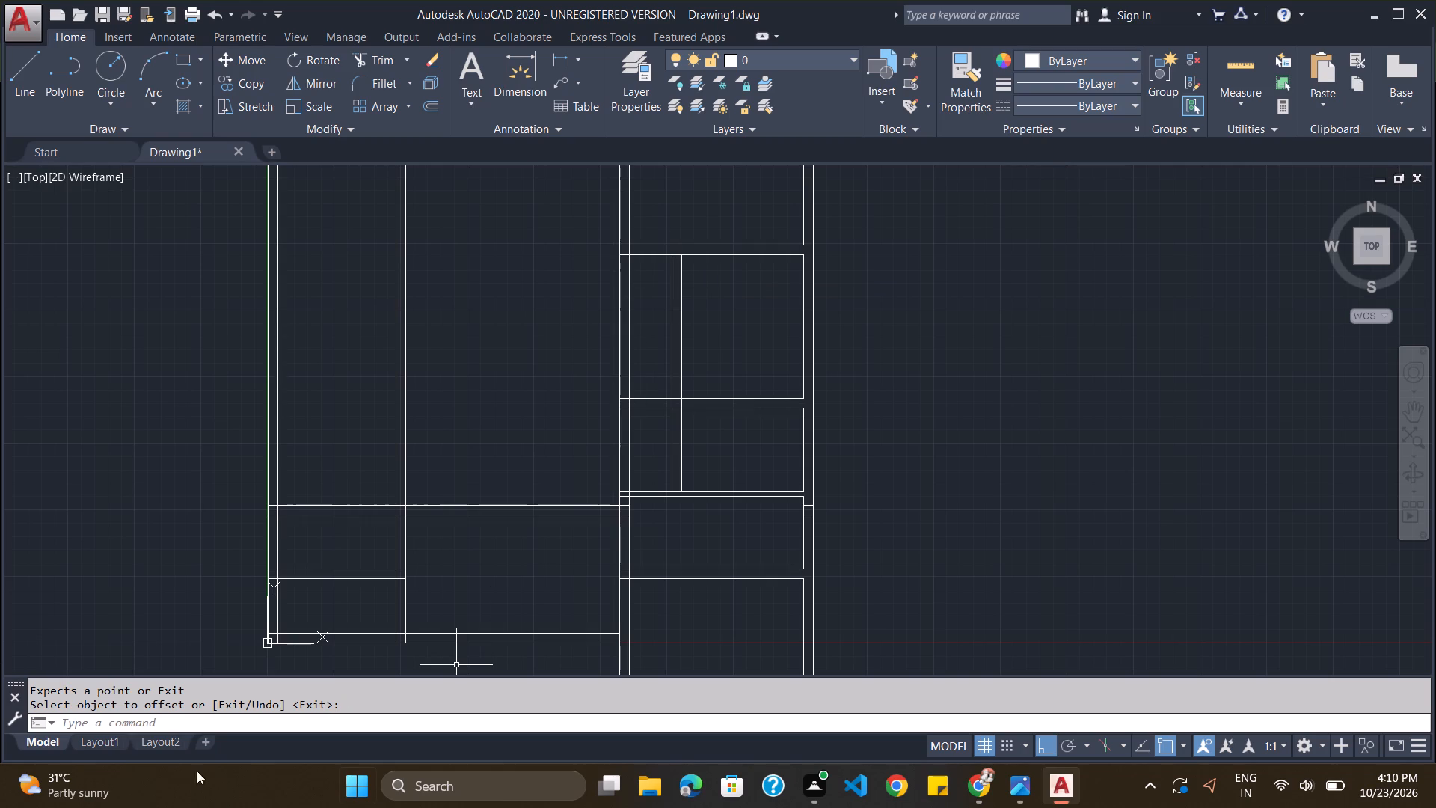
left_click(119, 723)
type("trim")
key("Return")
key("Return")
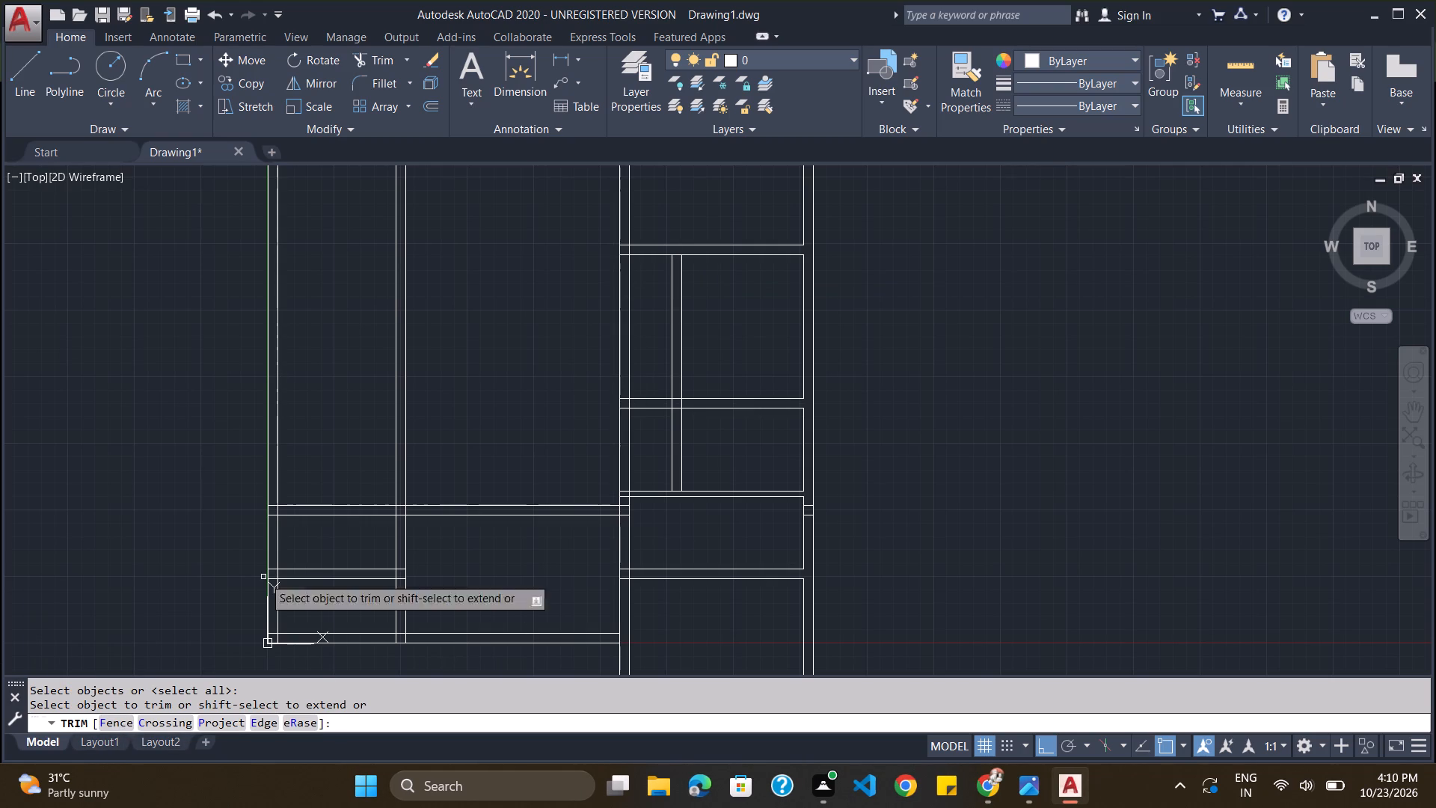
left_click(681, 288, "shift")
left_click(672, 287, "shift")
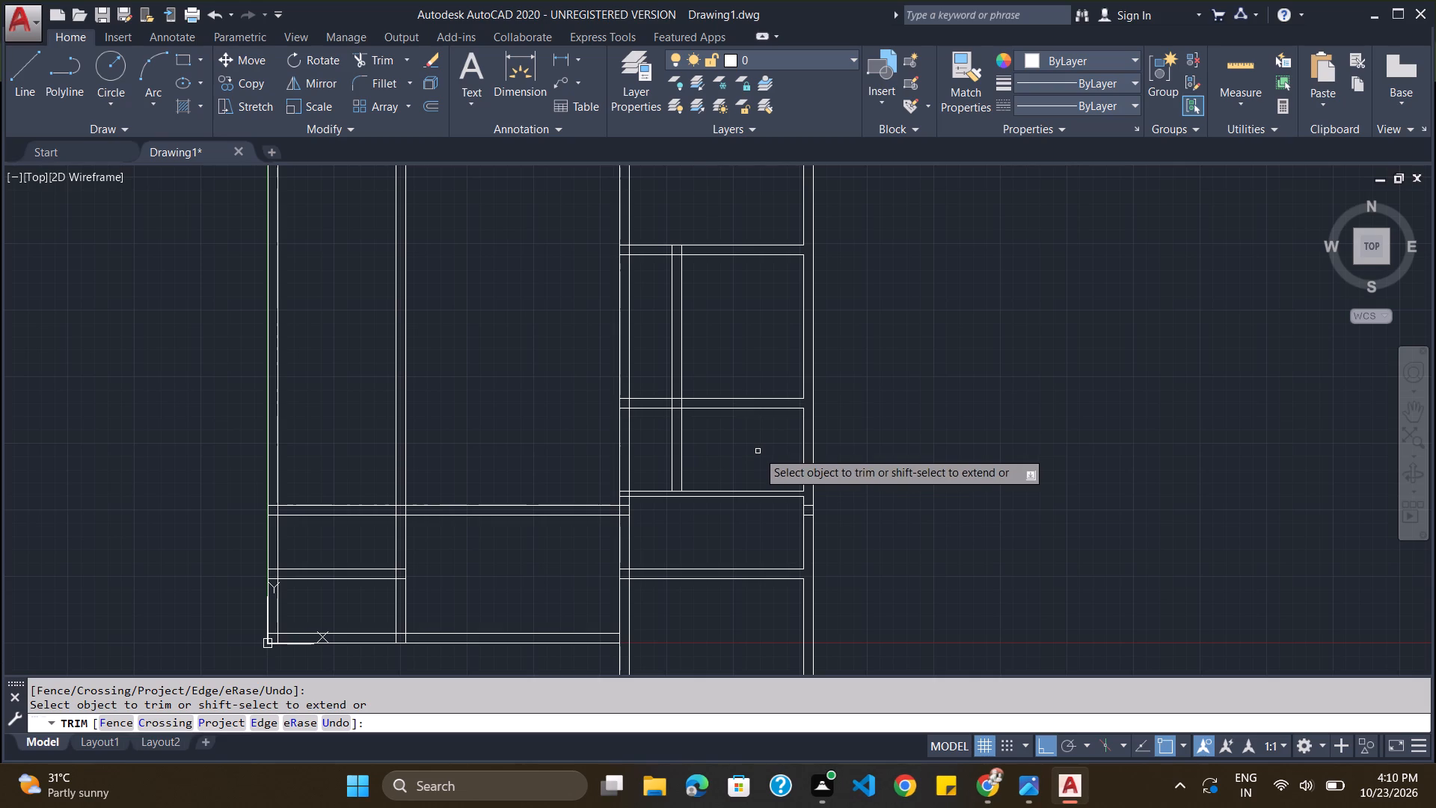
Extend both lines of the new vertical wall down across the 115 mm partition to the next 230 mm horizontal wall.
left_click(681, 465, "shift")
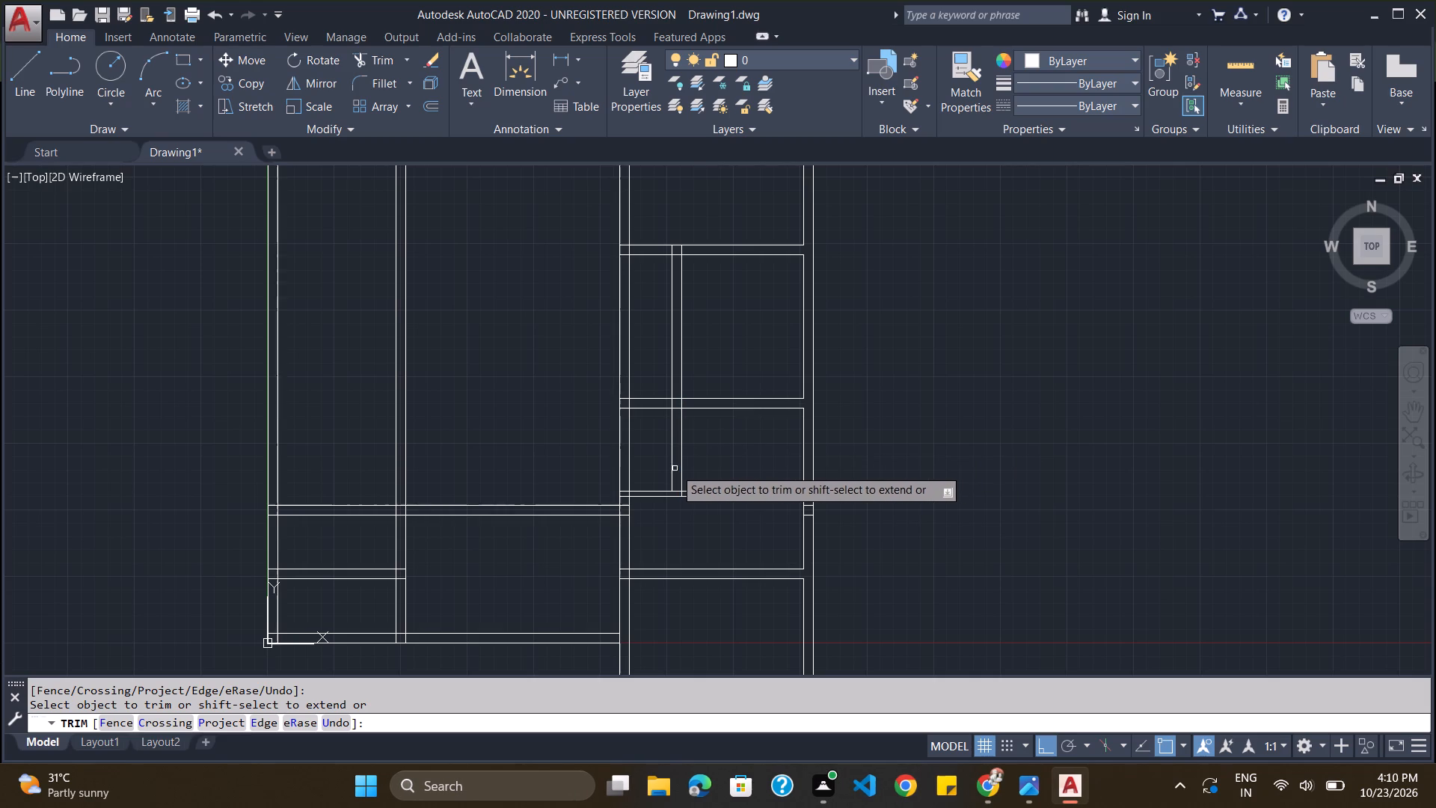
left_click(670, 473, "shift")
left_click(683, 473, "shift")
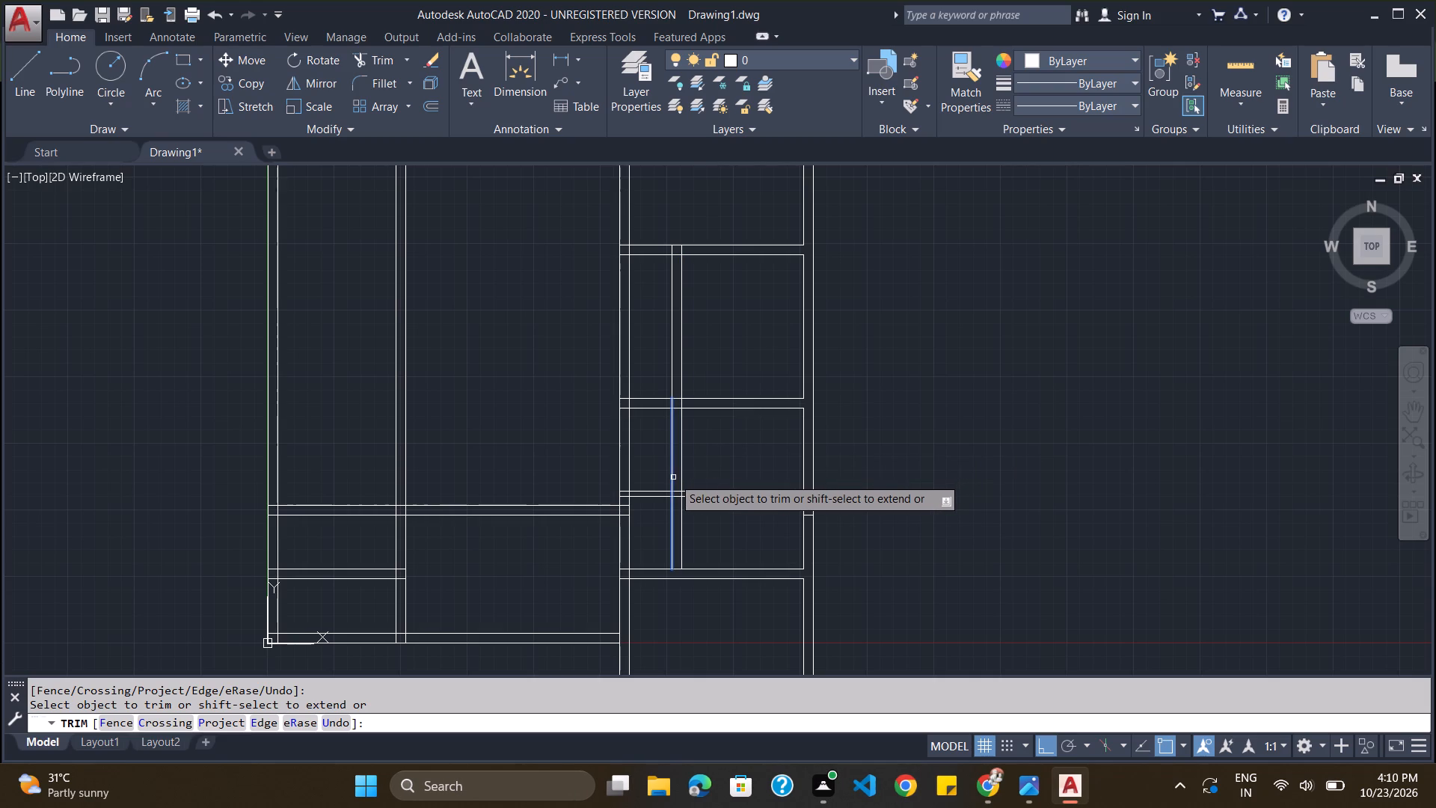
left_click(672, 477, "shift")
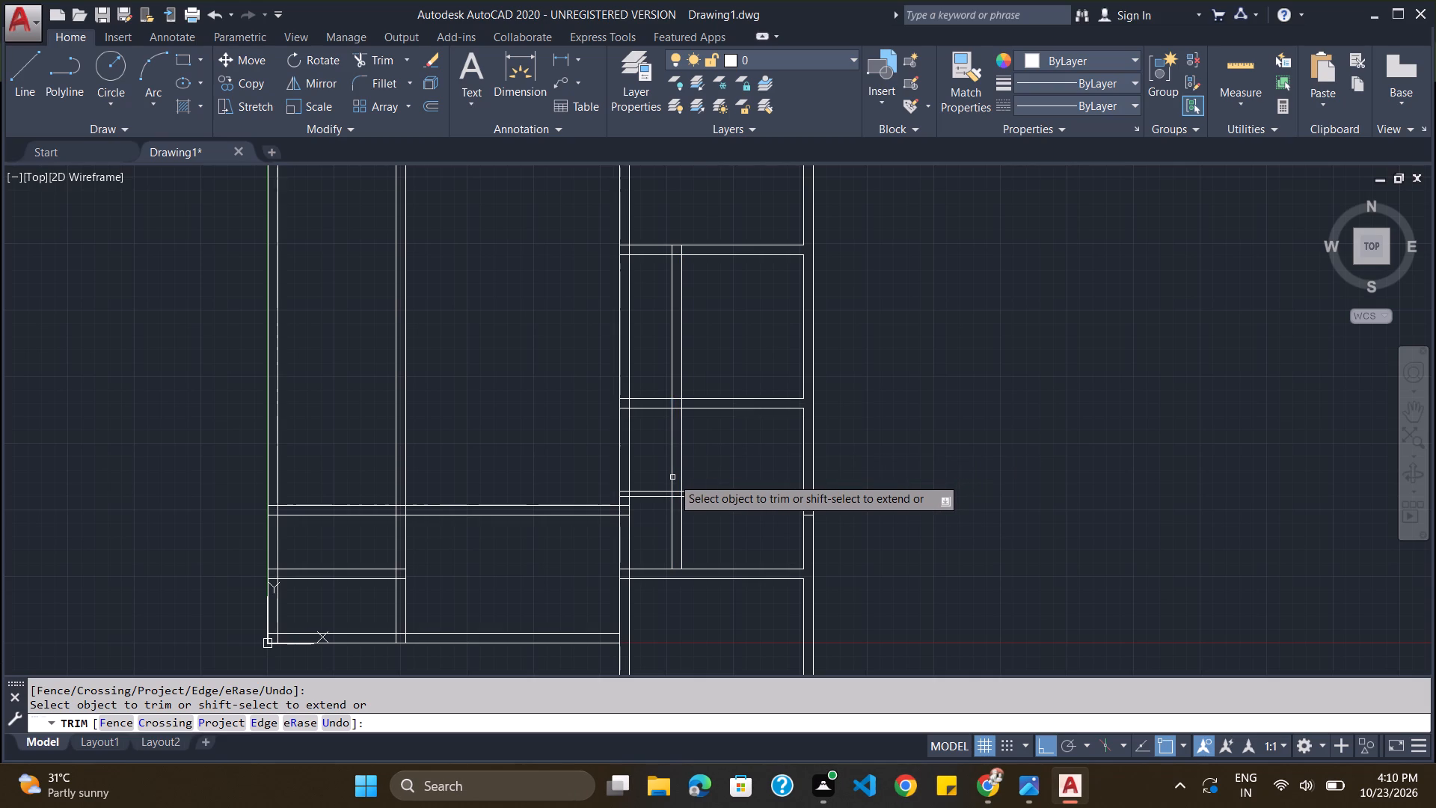
Trim away both new vertical wall lines inside the room between the two upper 230 mm horizontal walls.
left_click(672, 320)
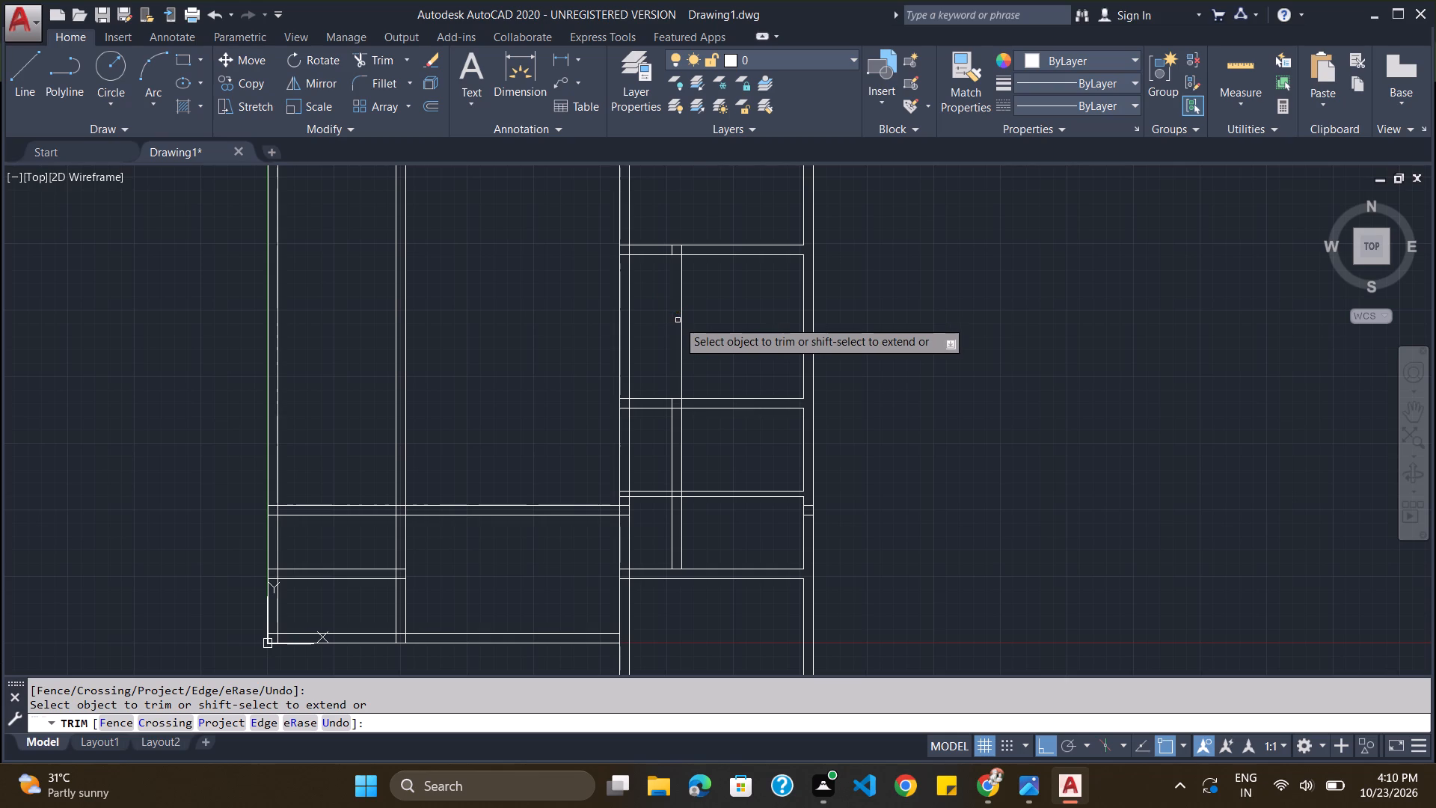
left_click(682, 319)
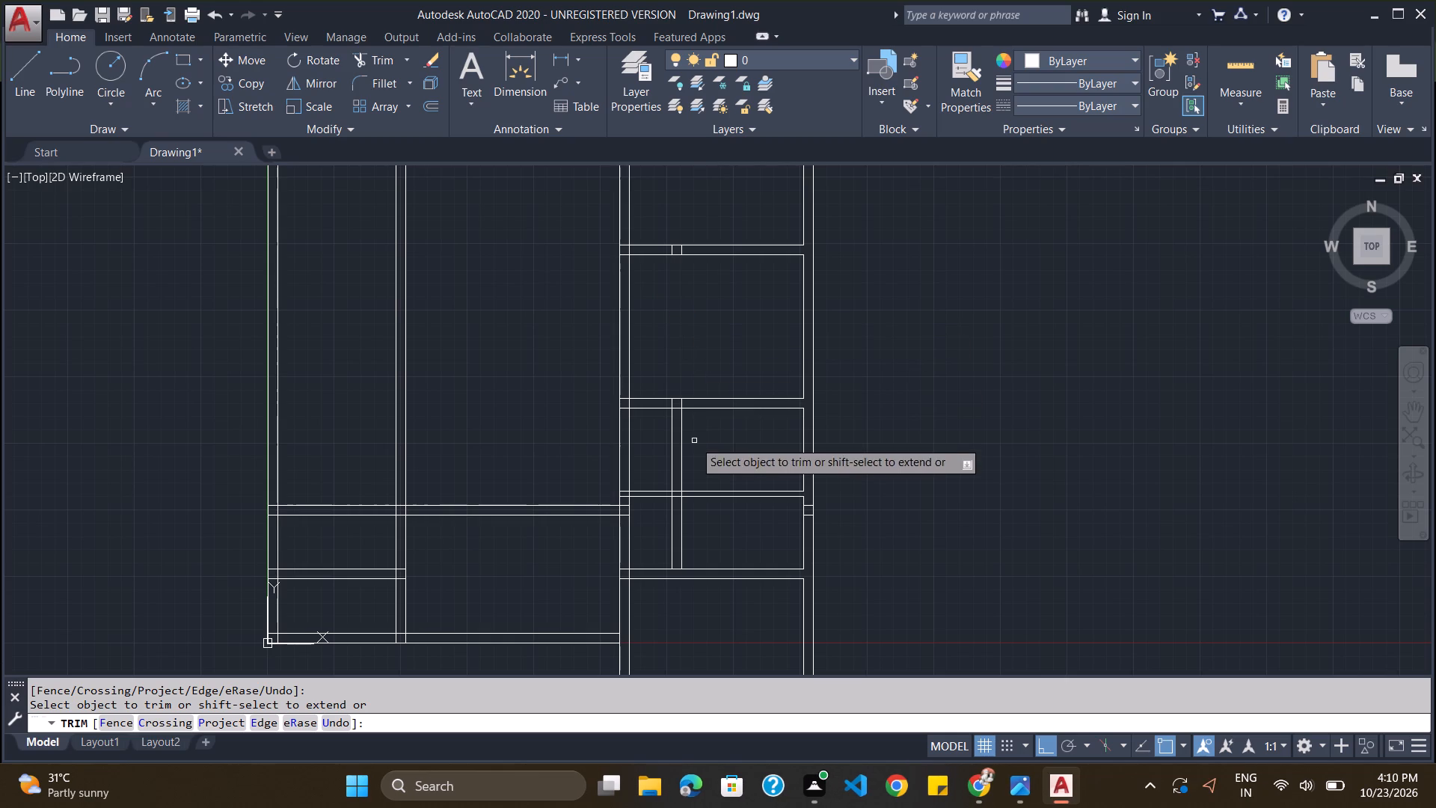
Open a passage beside the new vertical wall by trimming the adjoining 230 mm wall, third vertical wall and 115 mm partition lines.
left_click(650, 397)
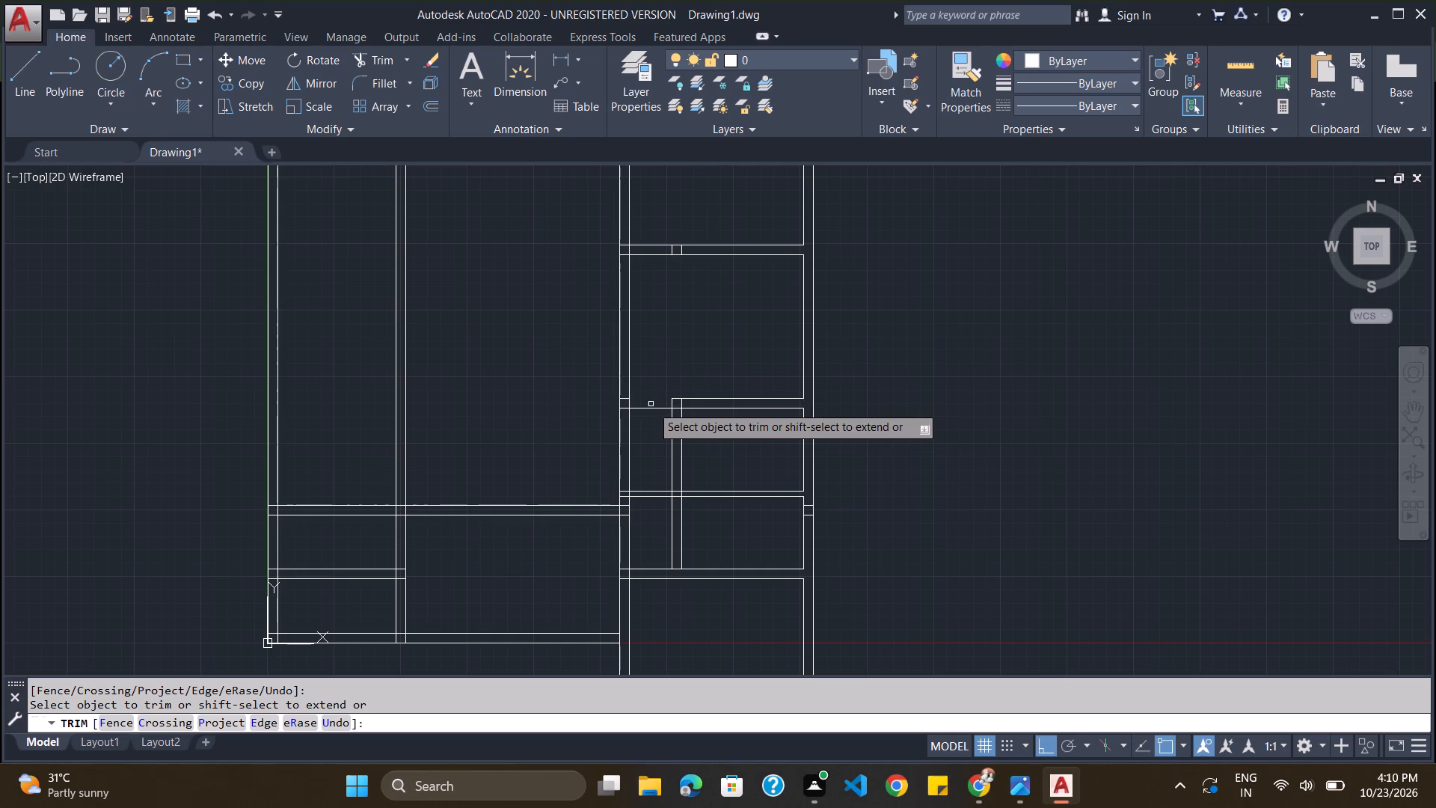
left_click(651, 406)
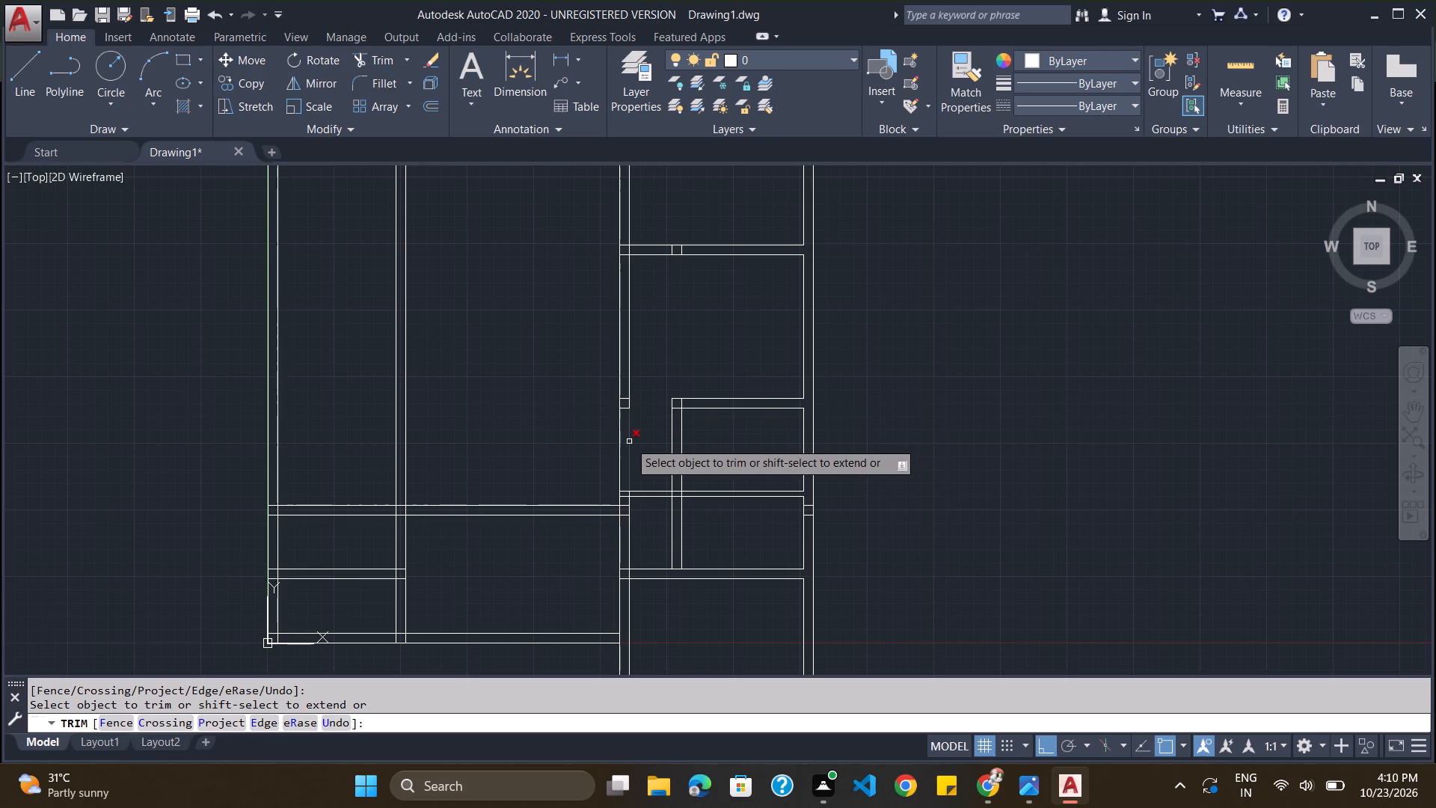
left_click(629, 441)
left_click(617, 441)
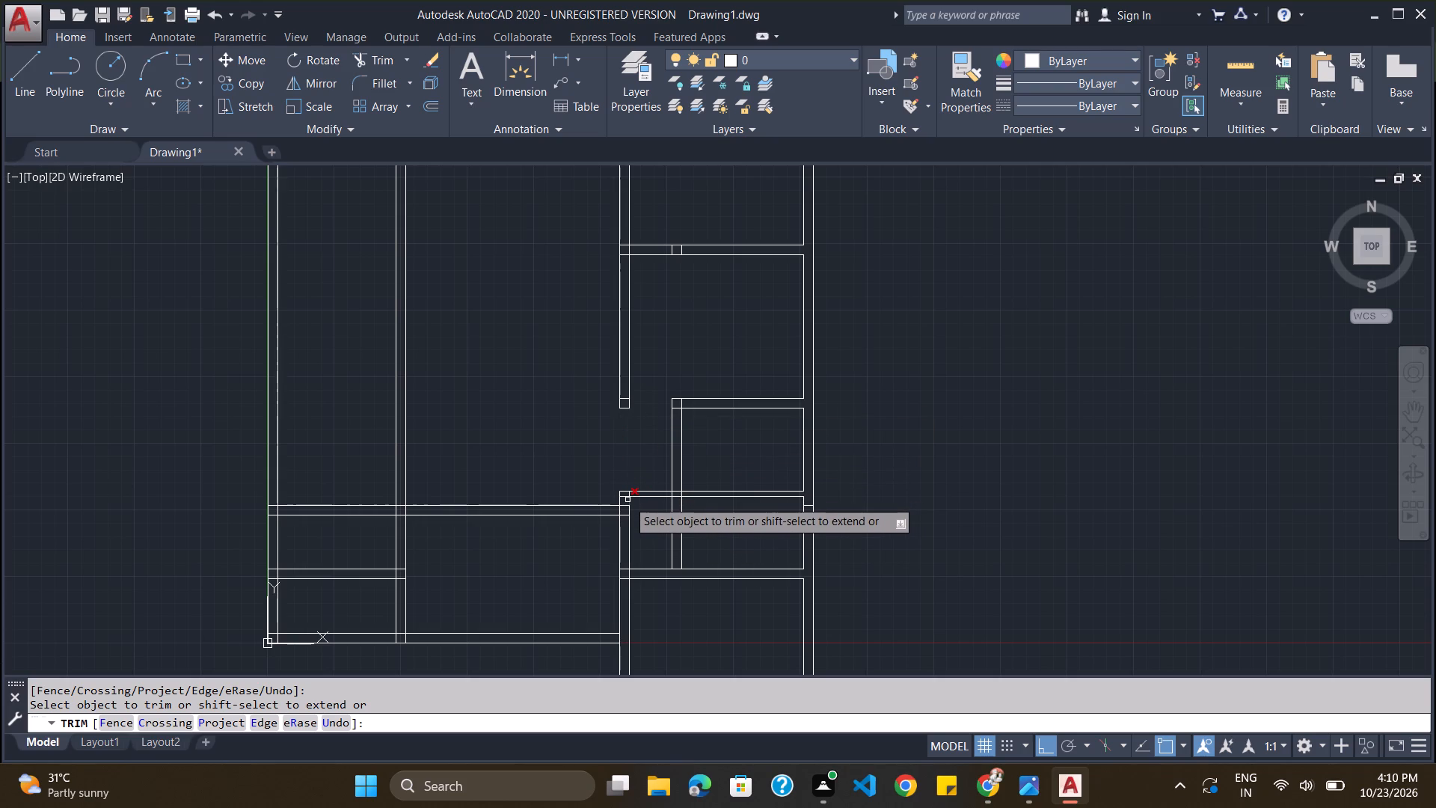
left_click(642, 496)
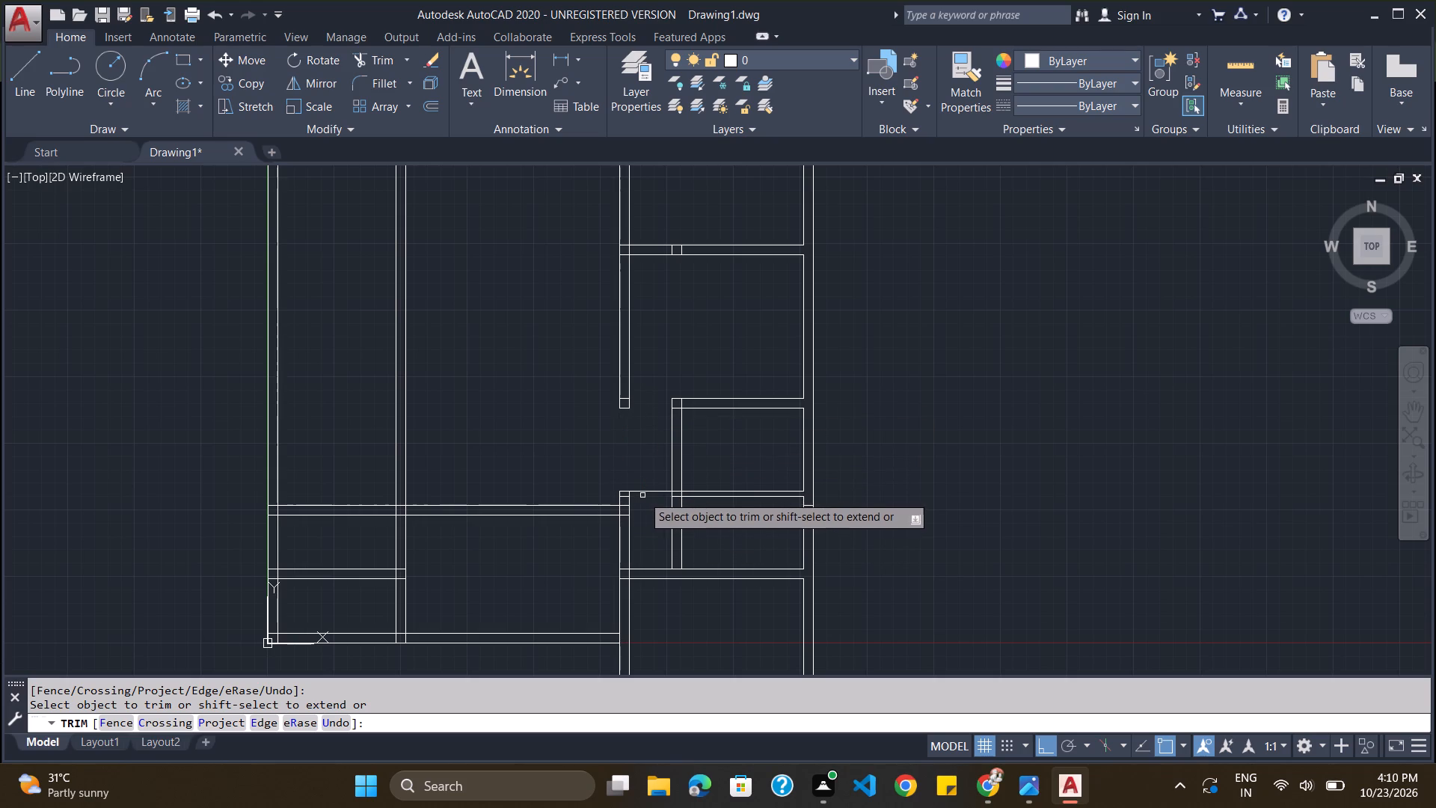
left_click(651, 491)
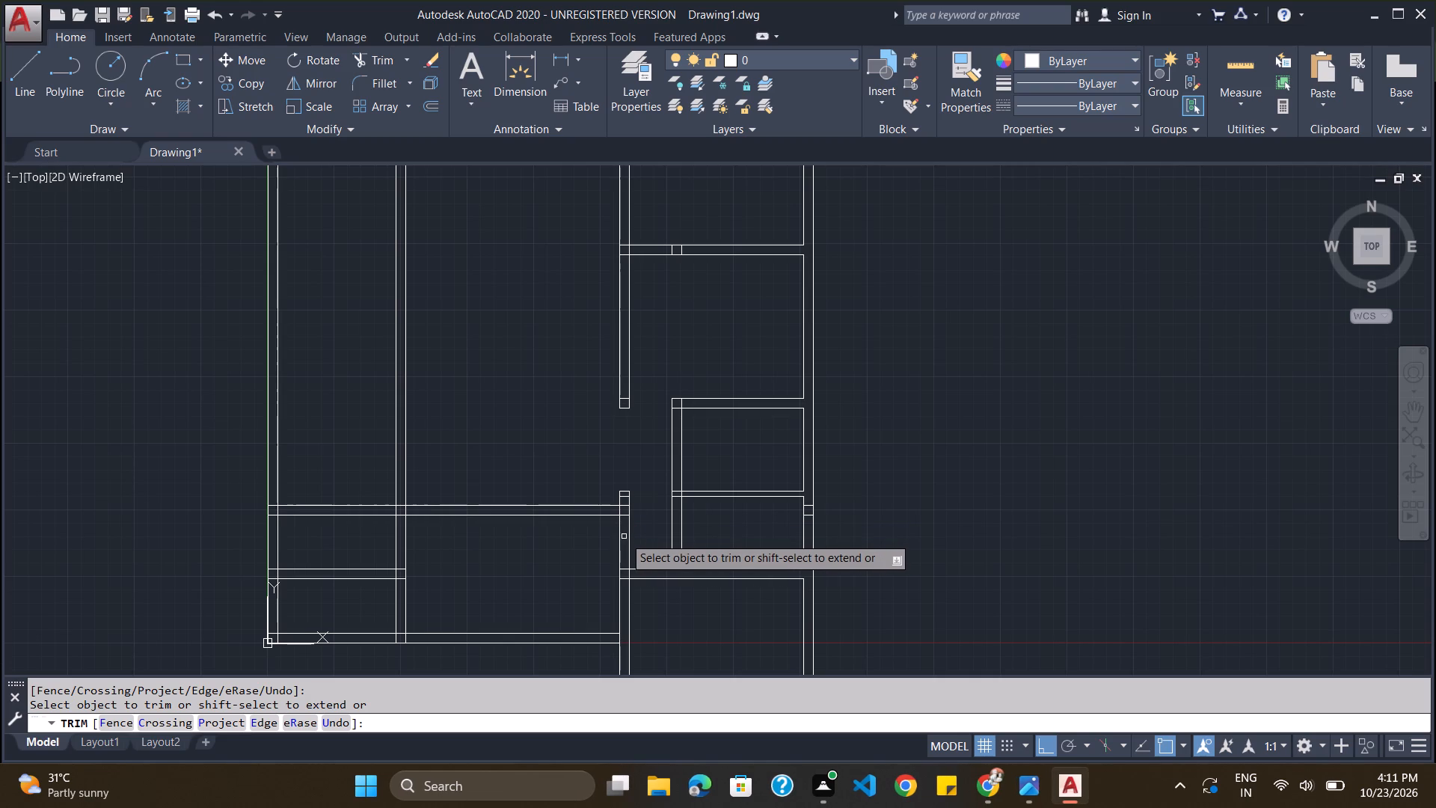
Trim the third vertical wall's leftover stub lines above and below its new opening, back to the adjoining wall faces.
scroll(717, 541, "down", 2)
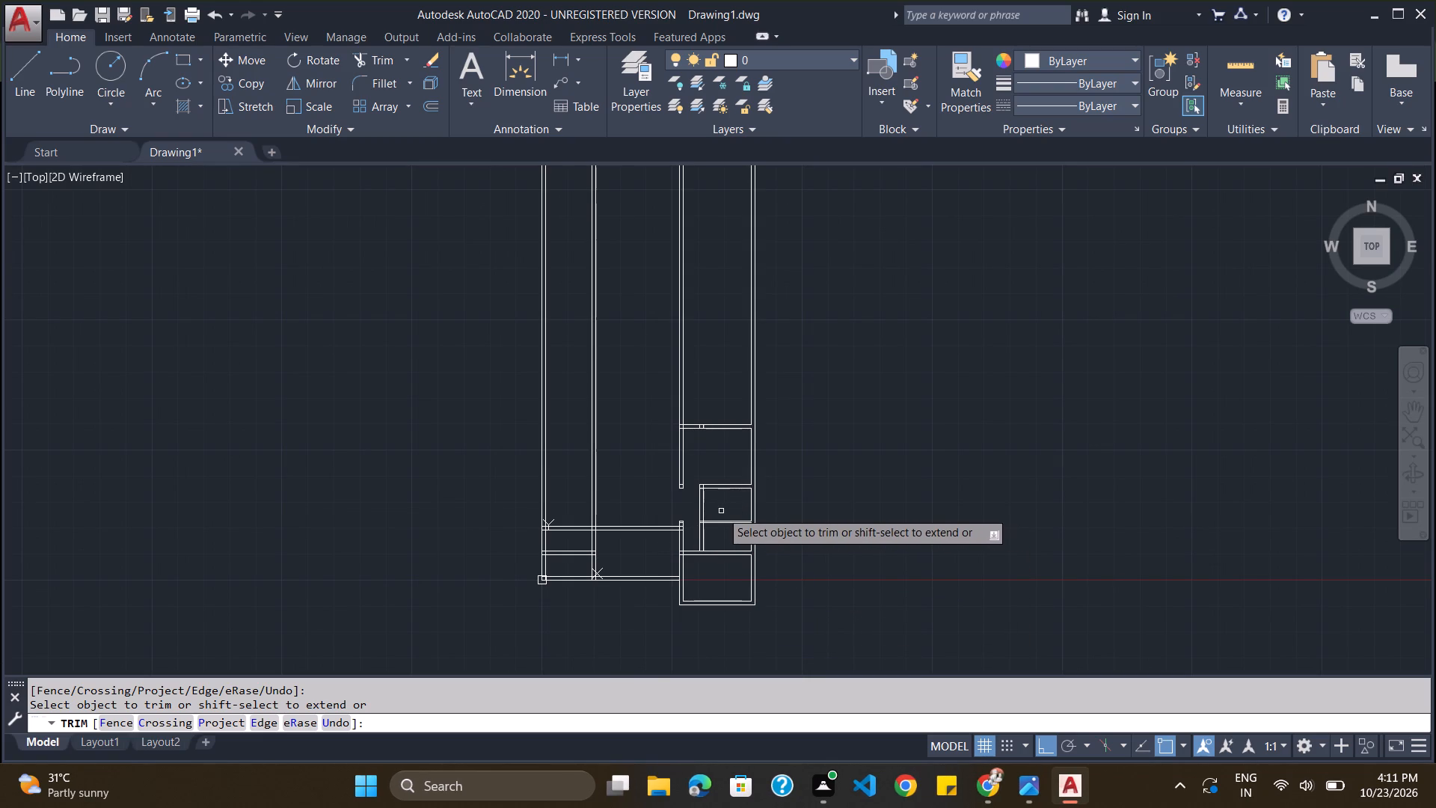
scroll(685, 518, "up", 3)
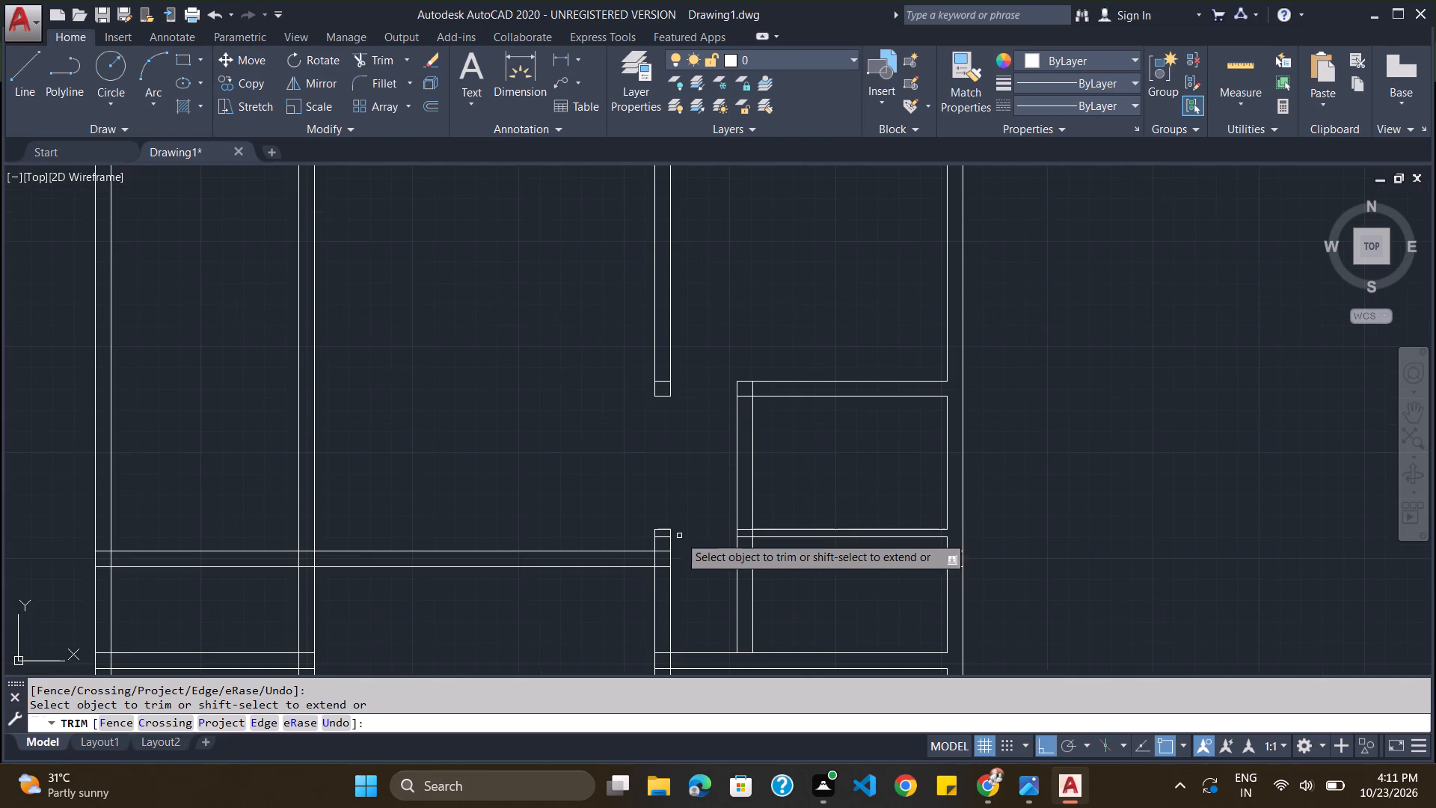
left_click(668, 545)
left_click(655, 545)
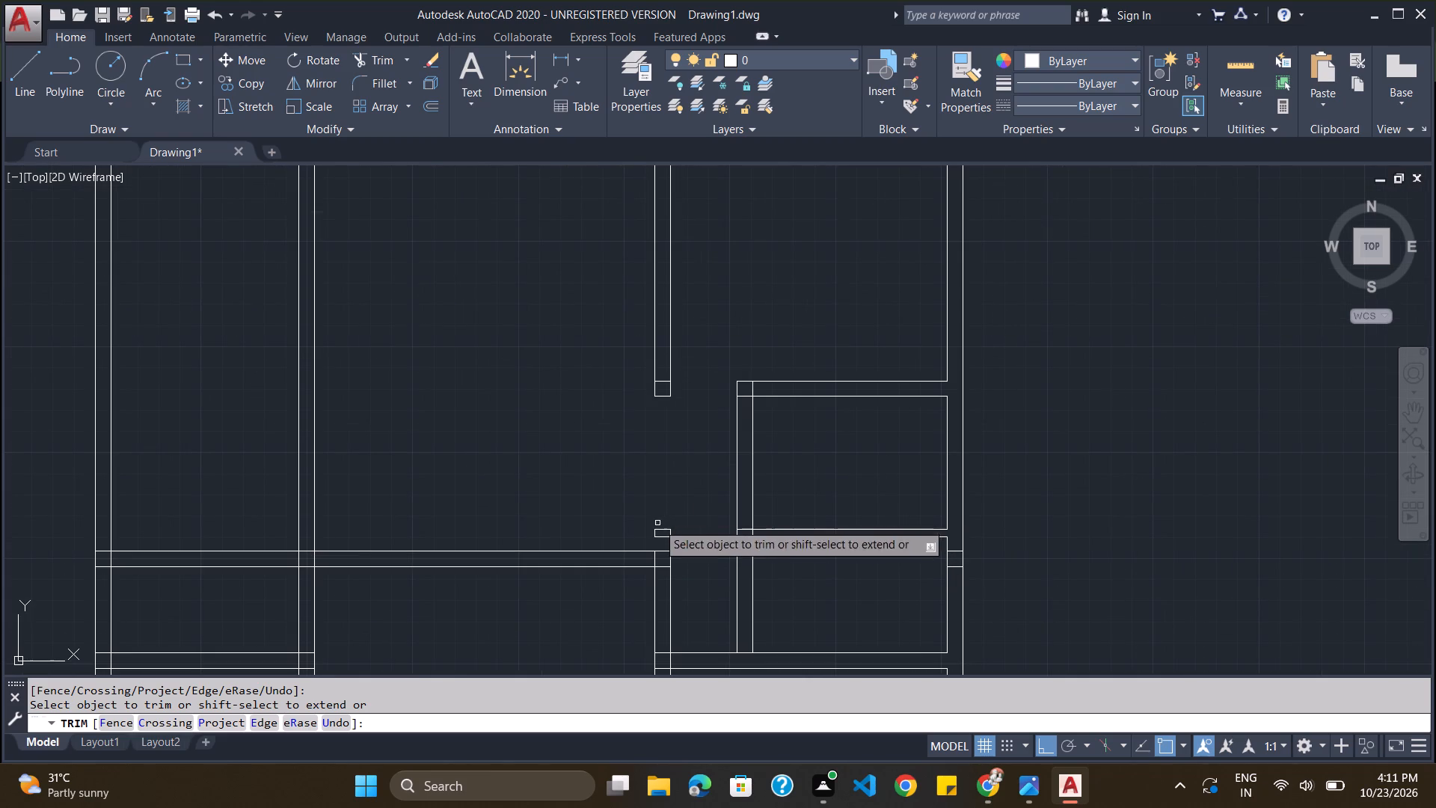
left_click(672, 389)
left_click(664, 398)
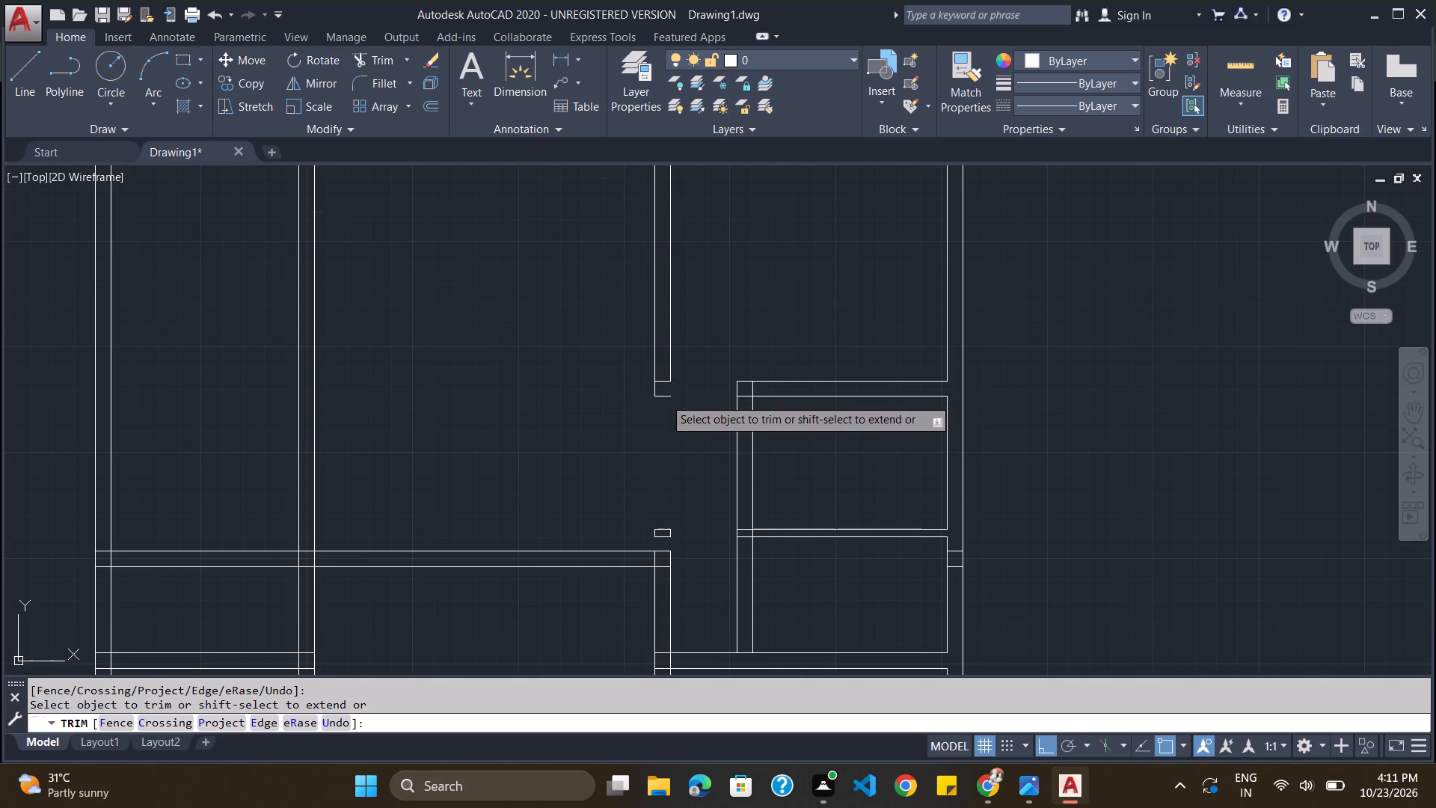
left_click(655, 391)
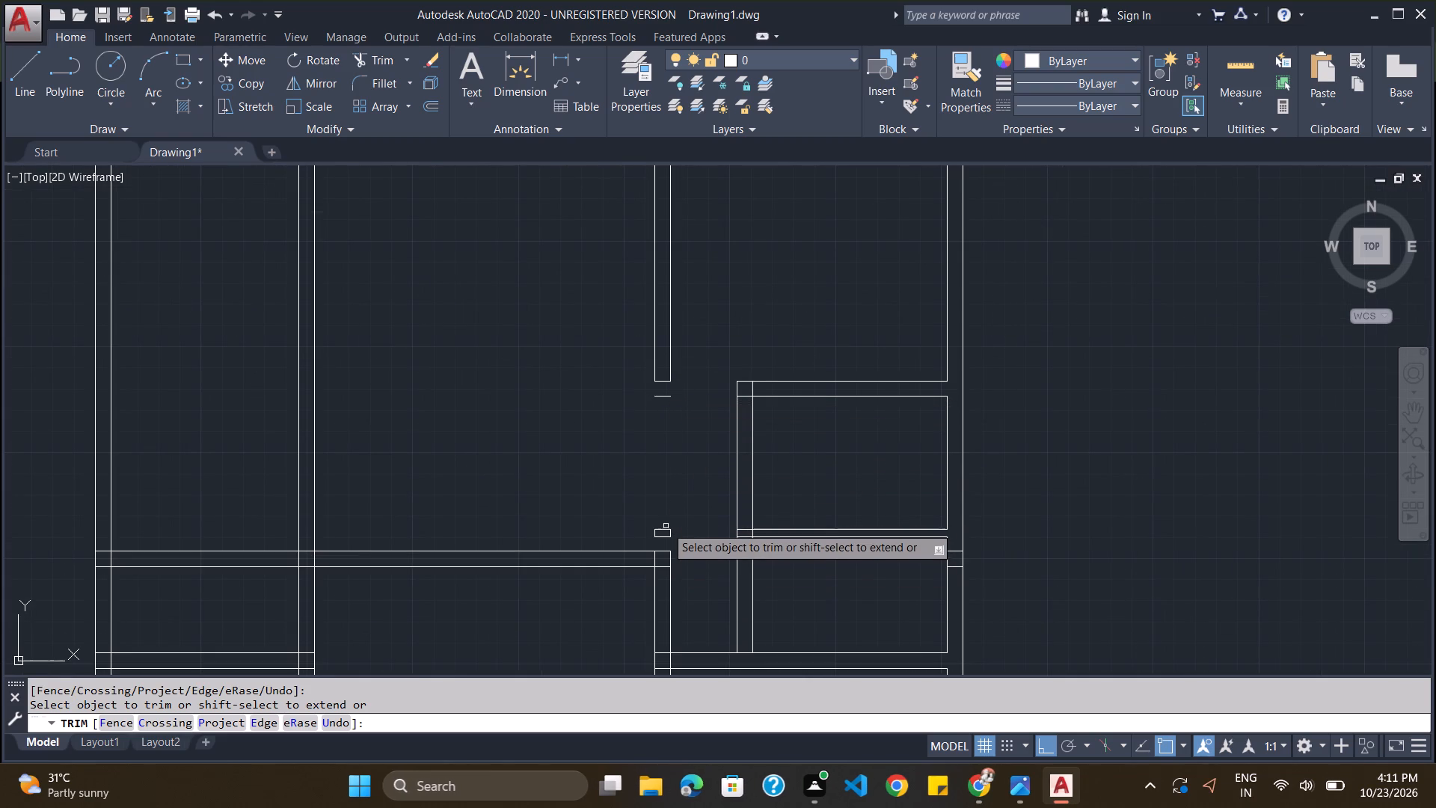
Erase the detached line fragments left in the third vertical wall's opening.
key("Escape")
left_click_drag(669, 527, 654, 525)
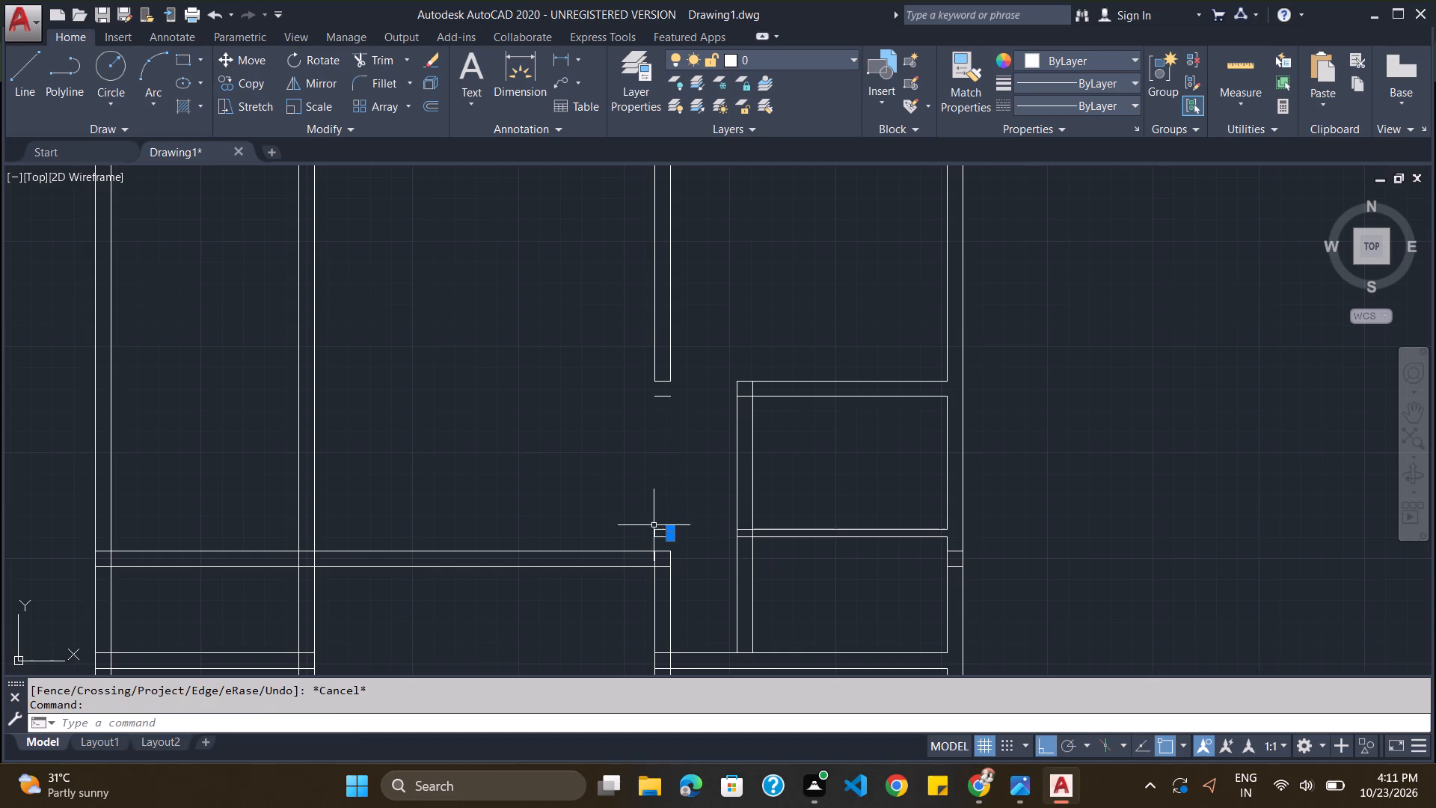
left_click_drag(654, 525, 640, 529)
left_click(668, 499)
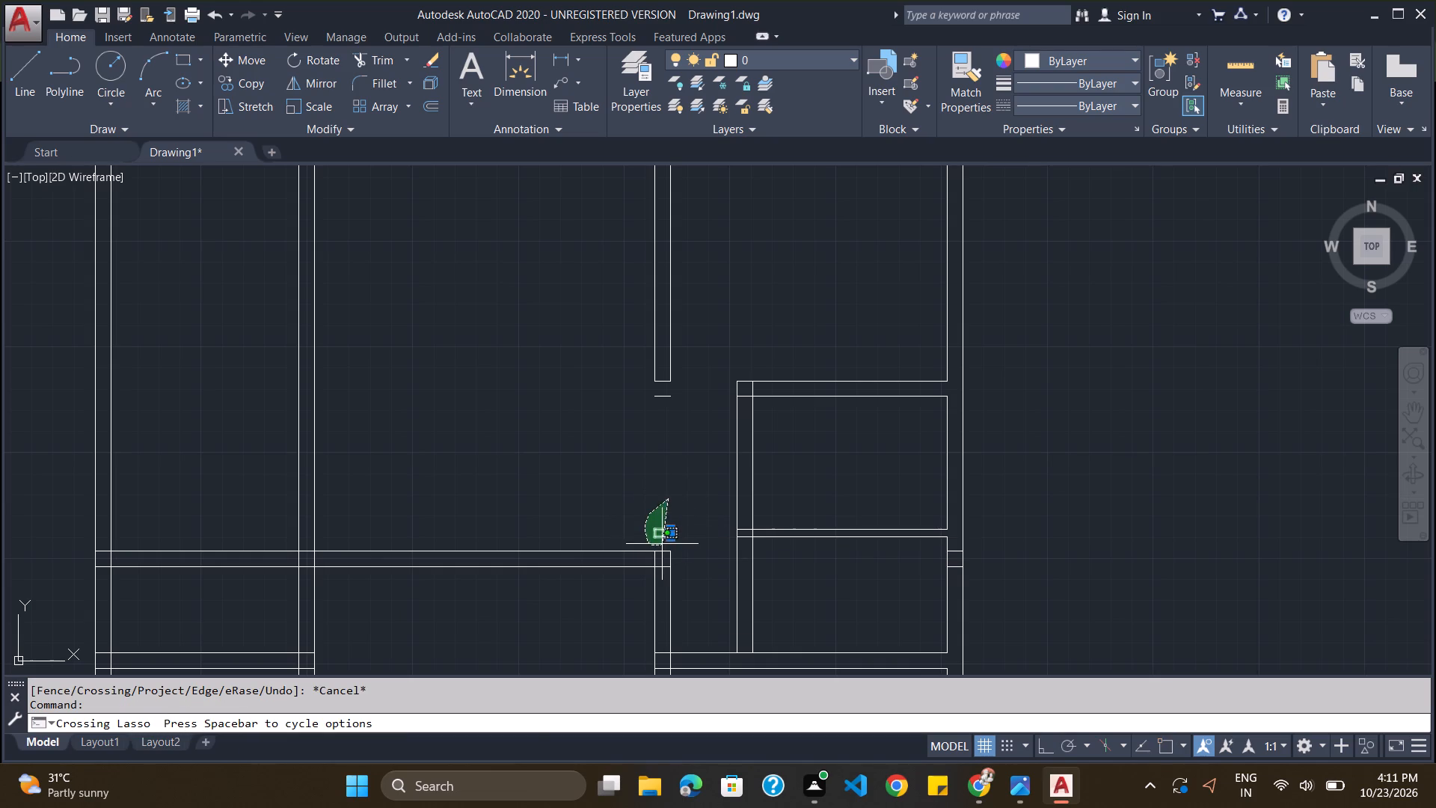
left_click(669, 397)
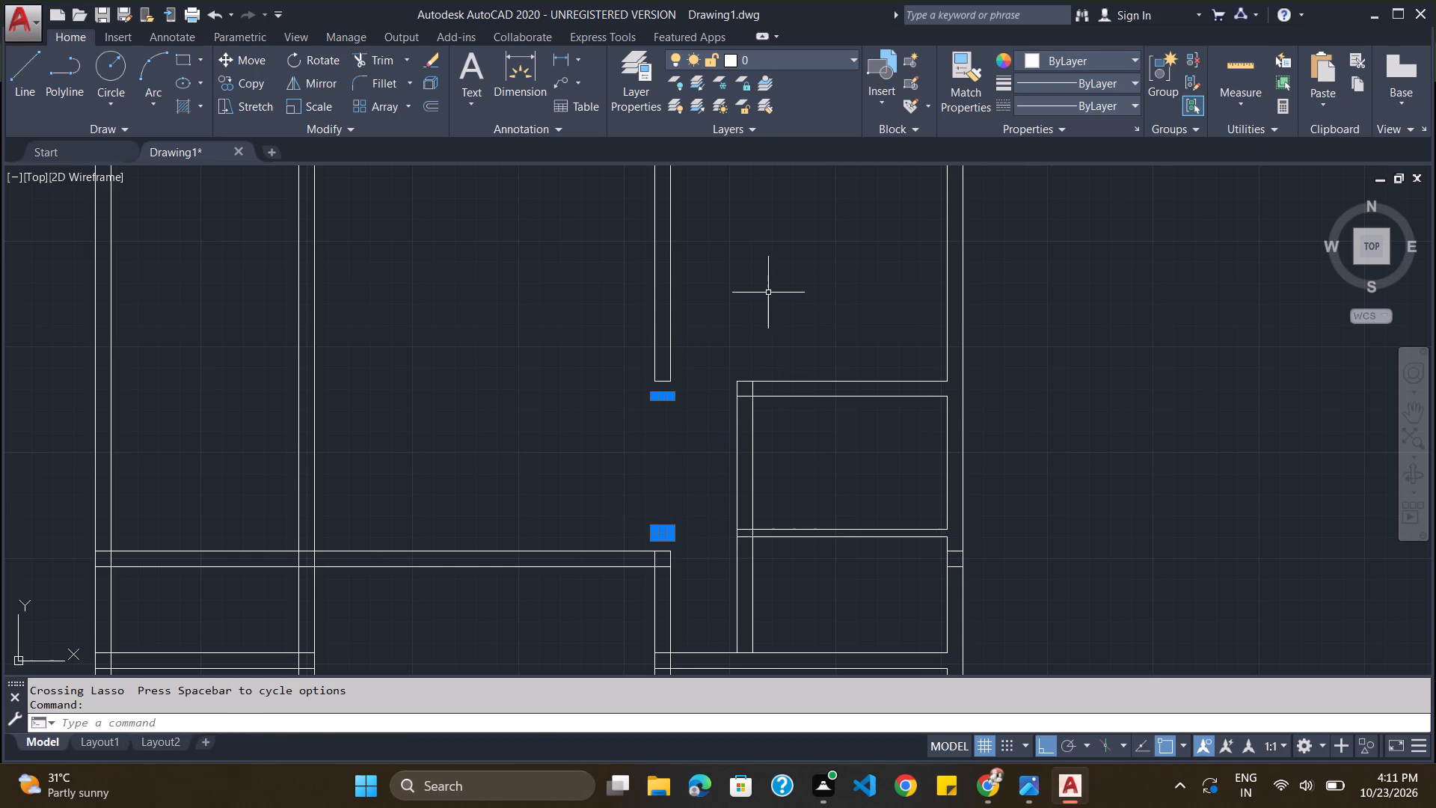
key("Delete")
Erase the two short horizontal lines crossing the fourth vertical wall beside the room below the 115 mm partition.
scroll(752, 412, "down", 2)
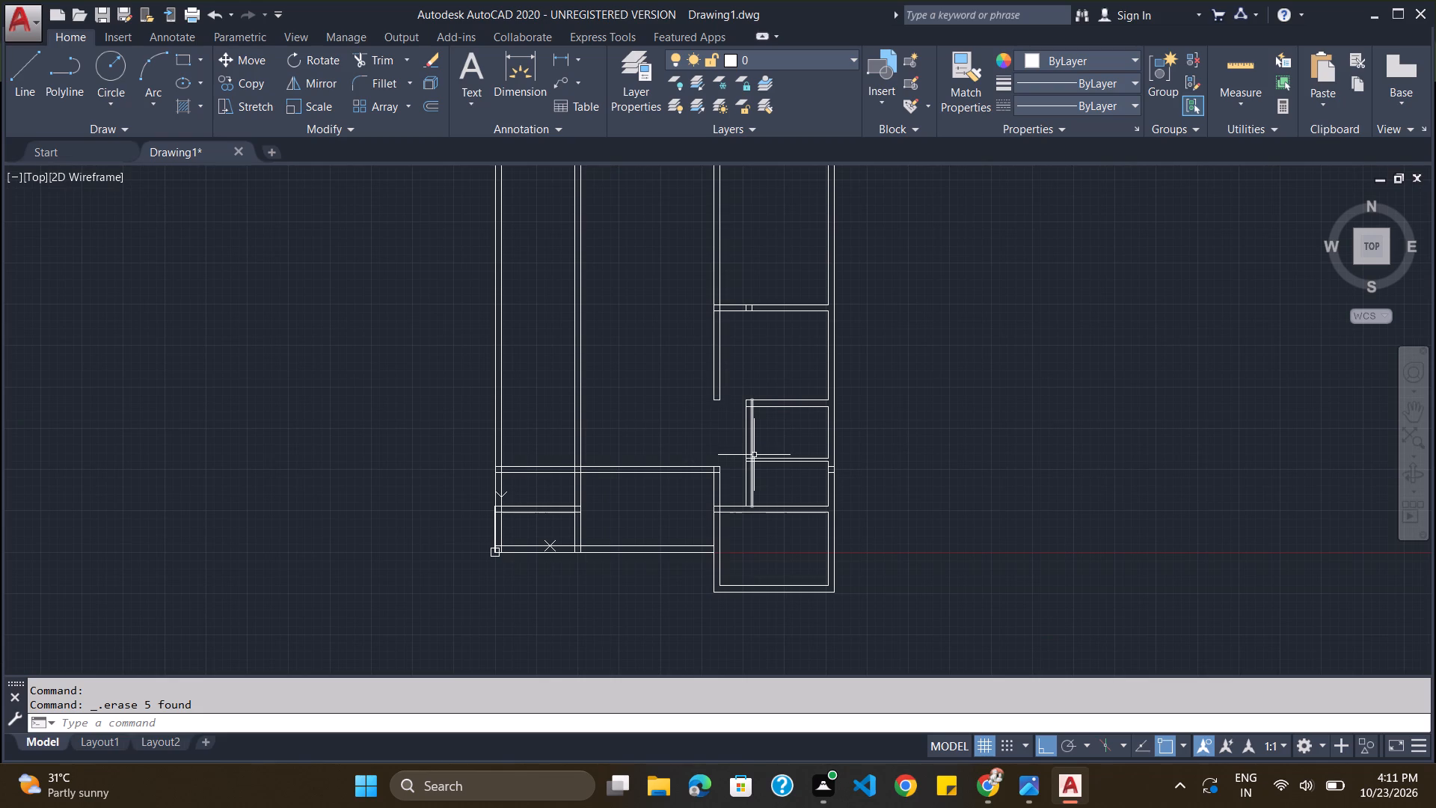
scroll(754, 453, "up", 1)
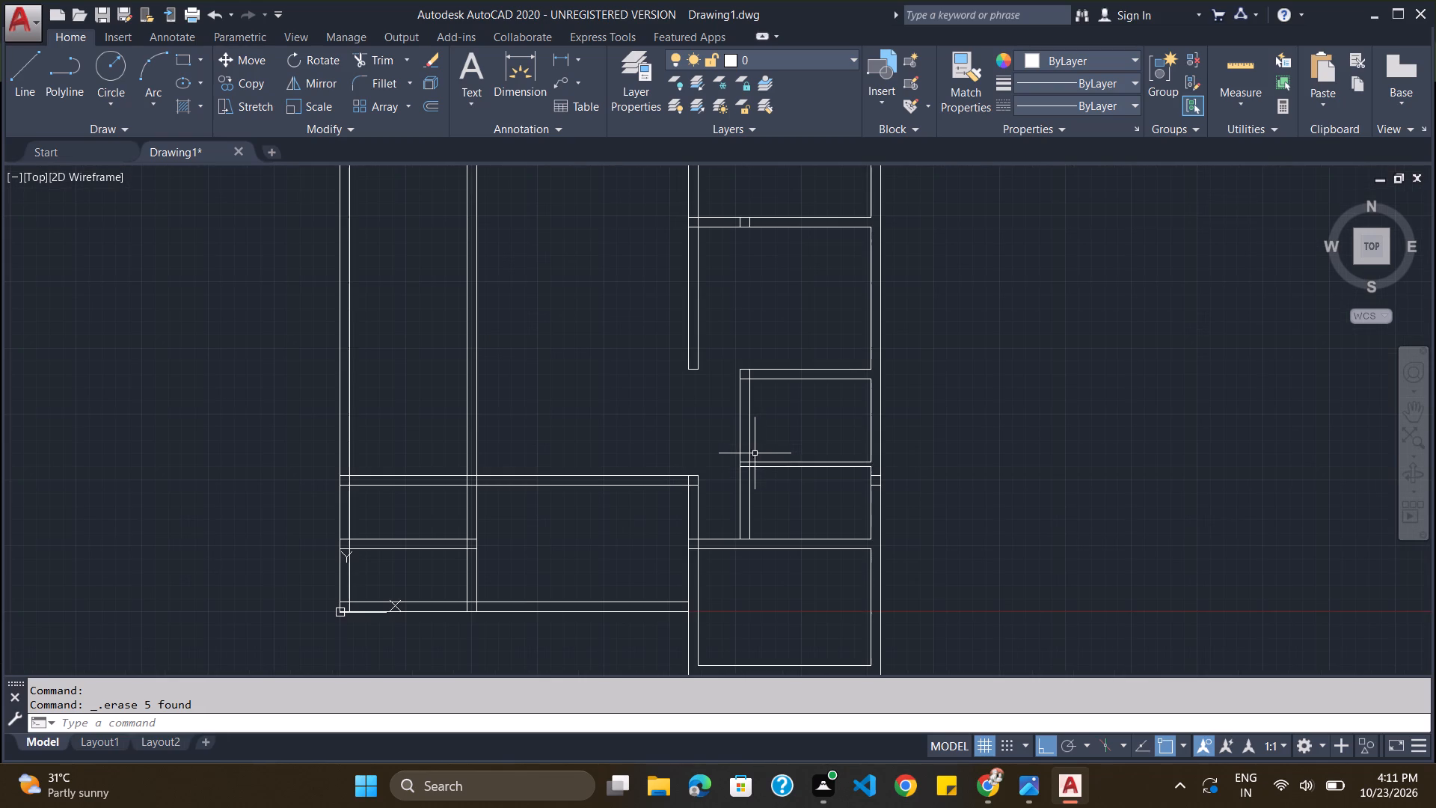
left_click(872, 475)
key("Escape")
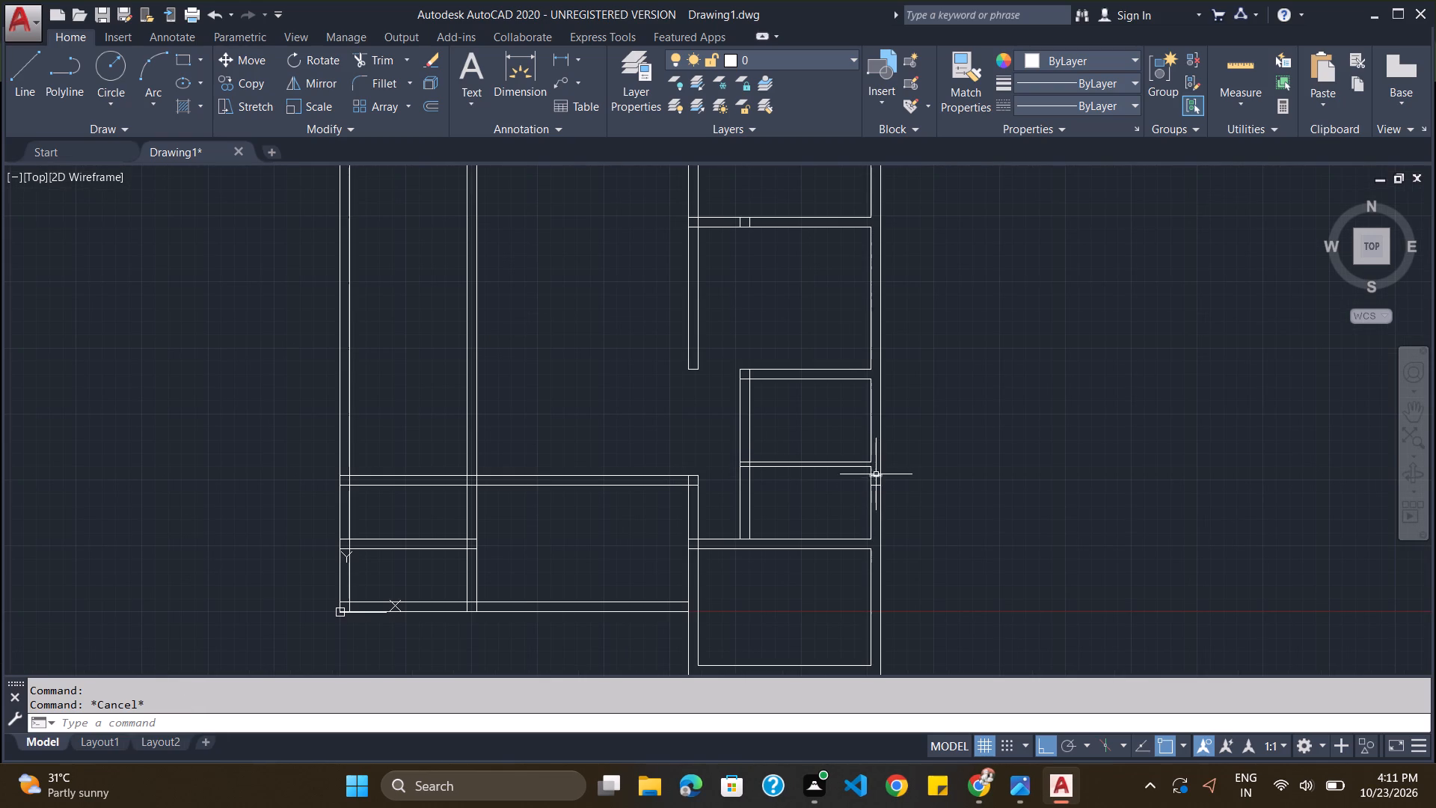
left_click(877, 477)
left_click(875, 486)
key("Delete")
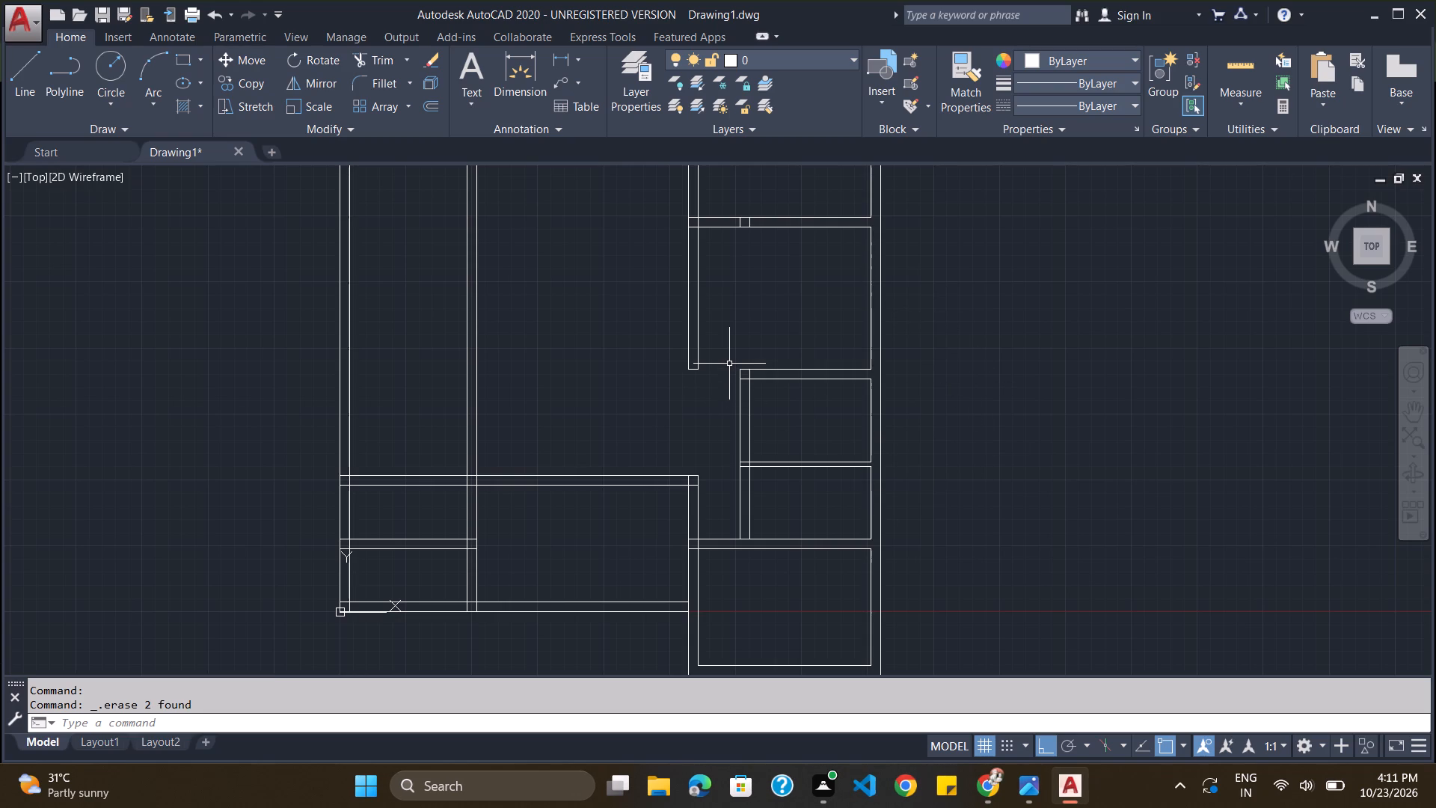
Extend both lines of the new vertical wall down across the lower 230 mm horizontal wall to its far face.
type("trim''")
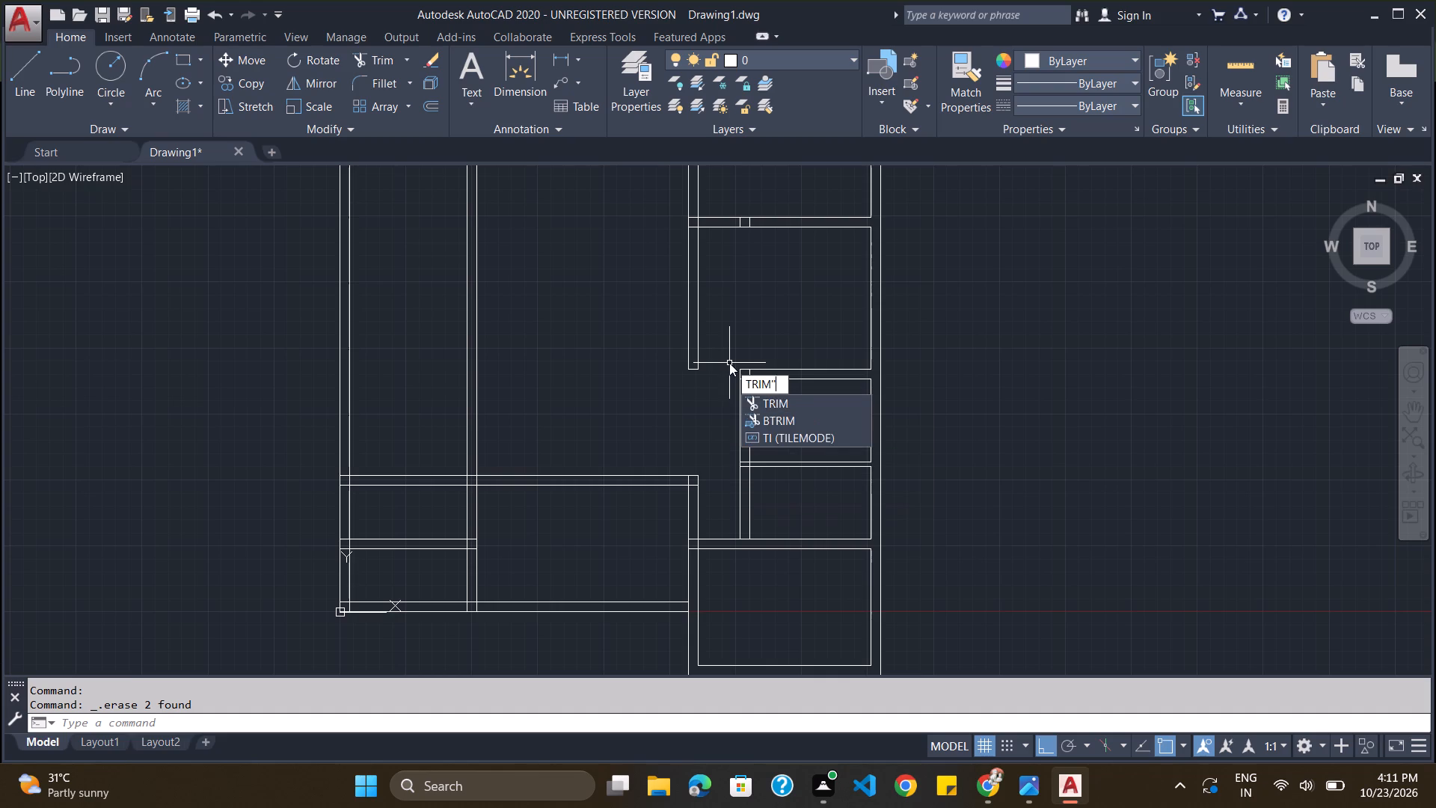
left_click(782, 403)
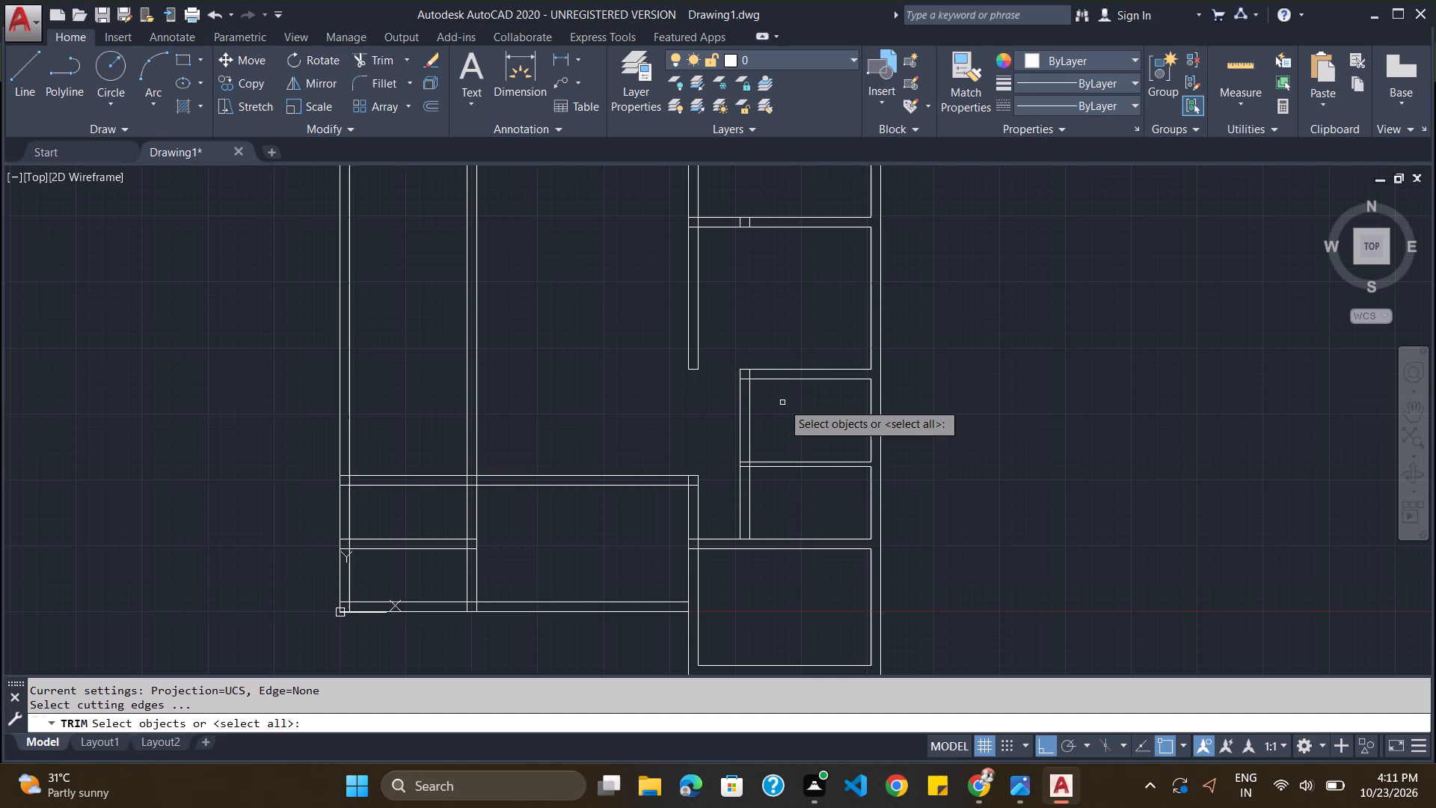
key("Return")
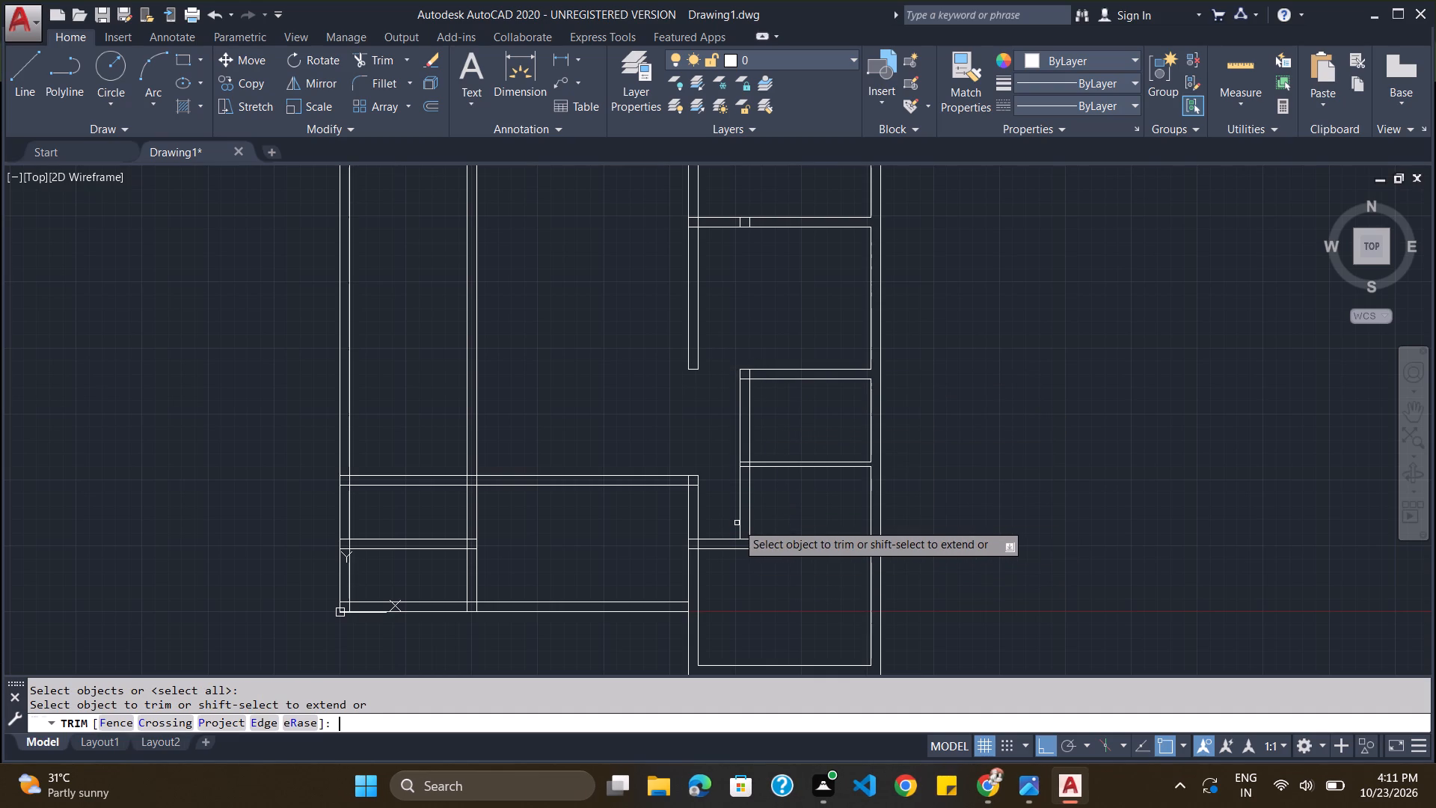
left_click(739, 523, "shift")
left_click(748, 524, "shift")
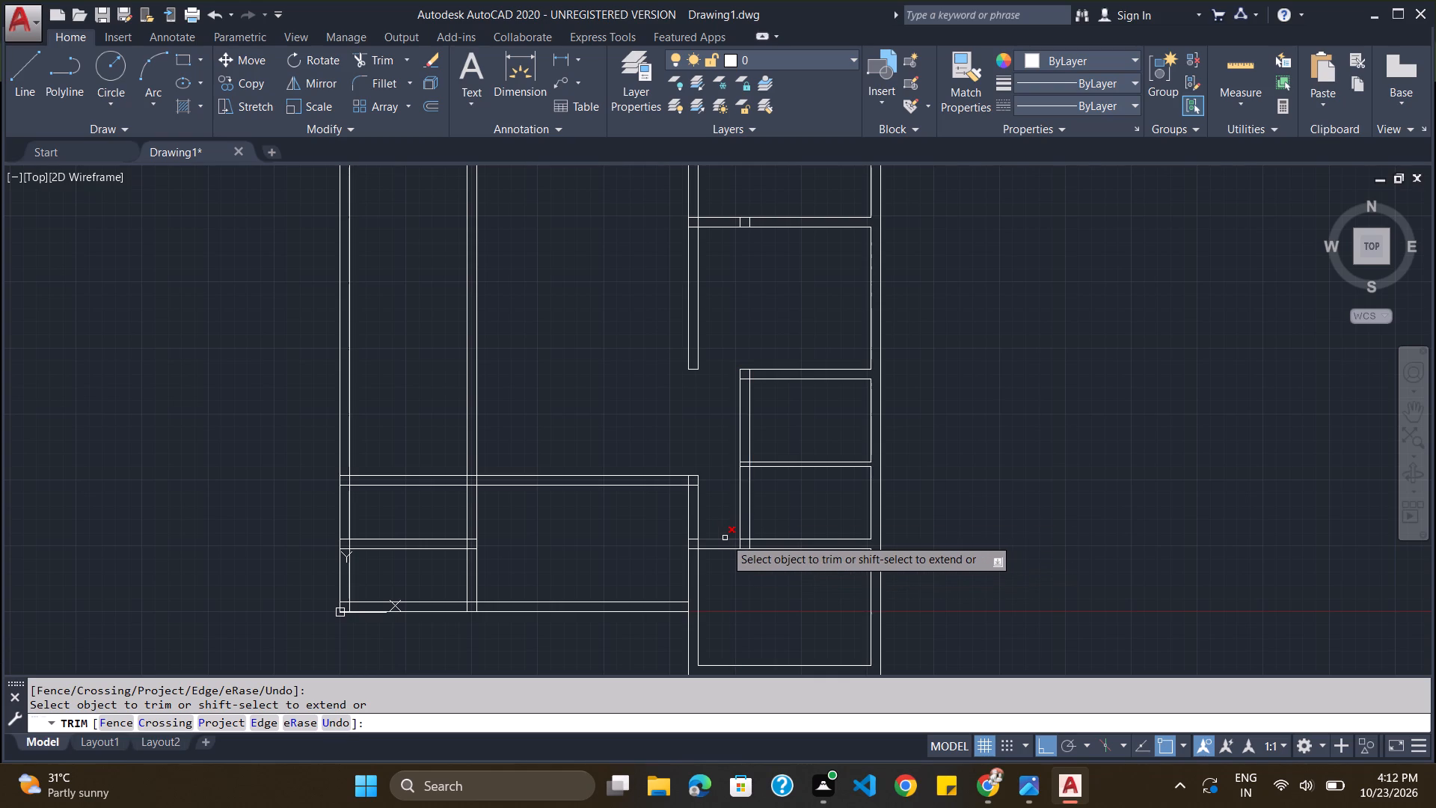
Trim both horizontal partition lines crossing the gap between the third vertical wall and the short vertical wall beside the small rooms.
left_click(725, 538)
left_click(725, 549)
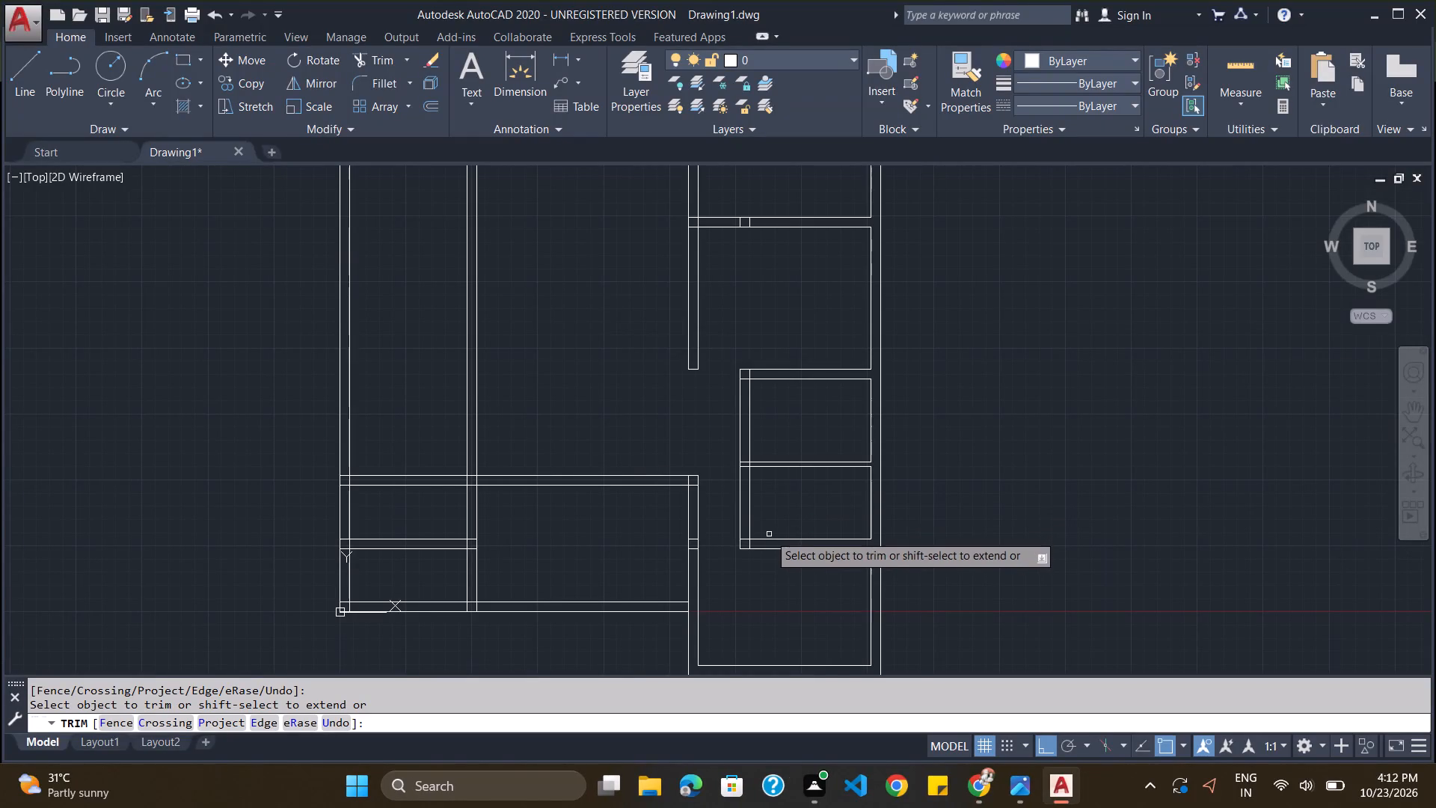
Extend both lines of the 230 mm horizontal wall above the small rooms westward across the plan to the first vertical wall.
scroll(826, 331, "down", 2)
scroll(816, 277, "up", 1)
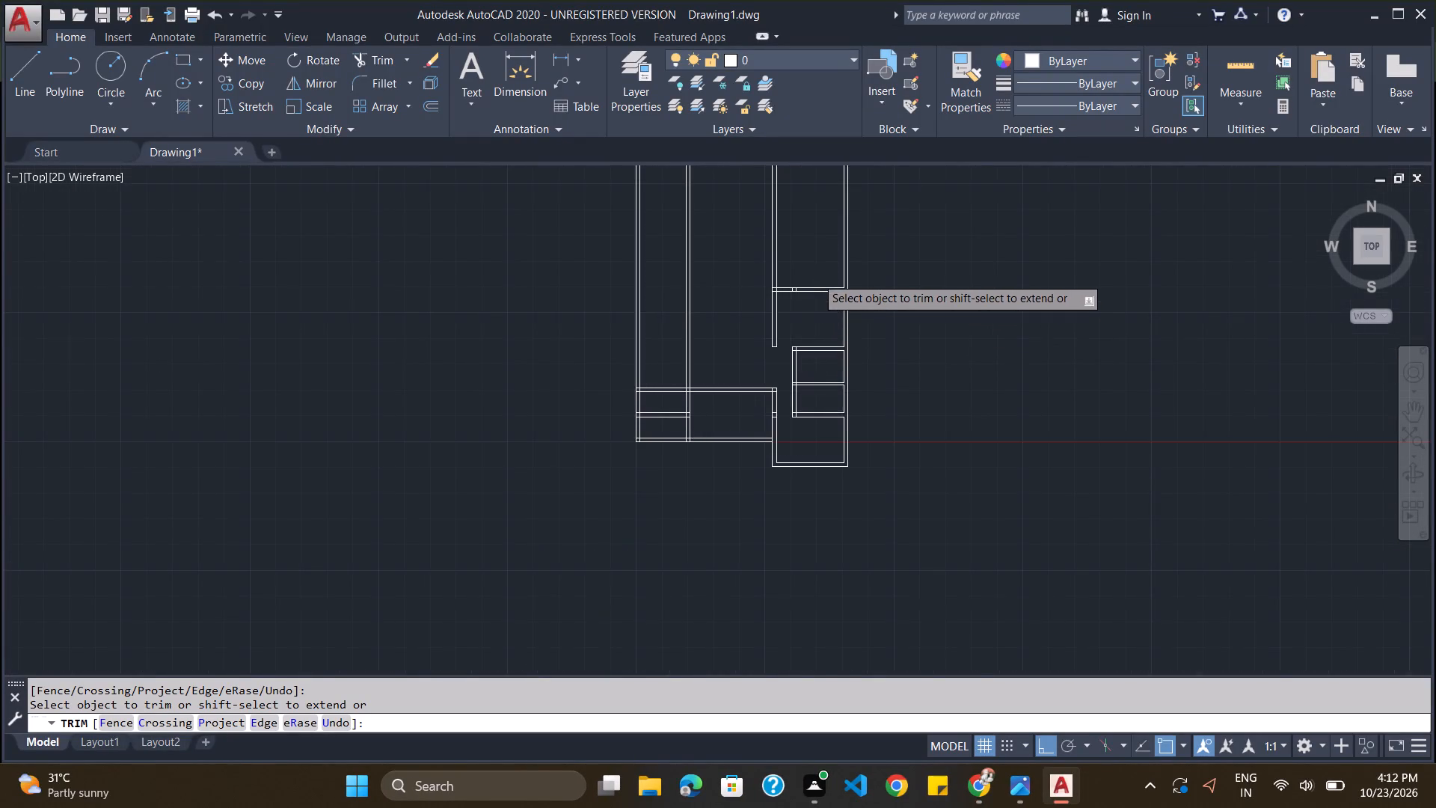
scroll(816, 280, "down", 2)
scroll(817, 236, "up", 2)
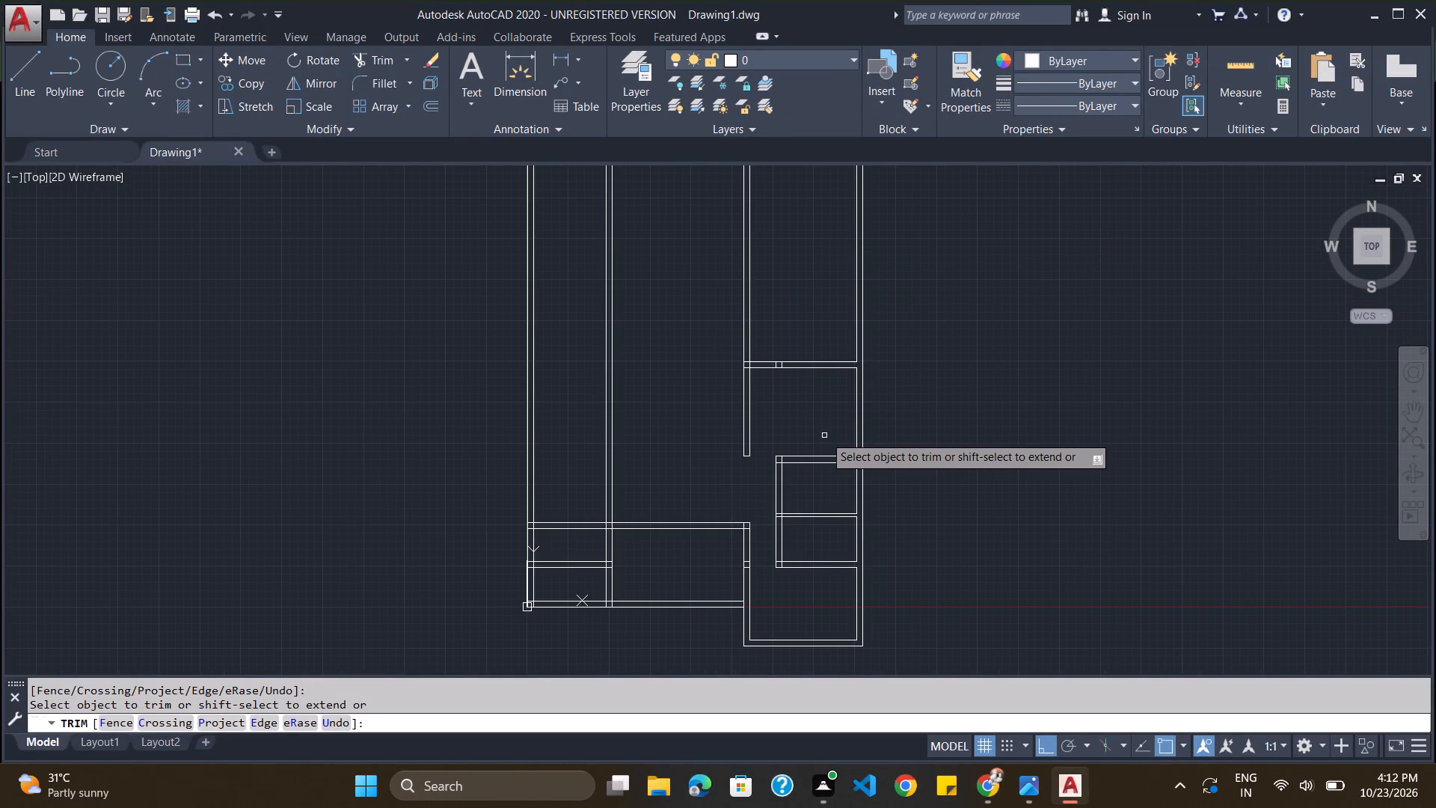
left_click(770, 361, "shift")
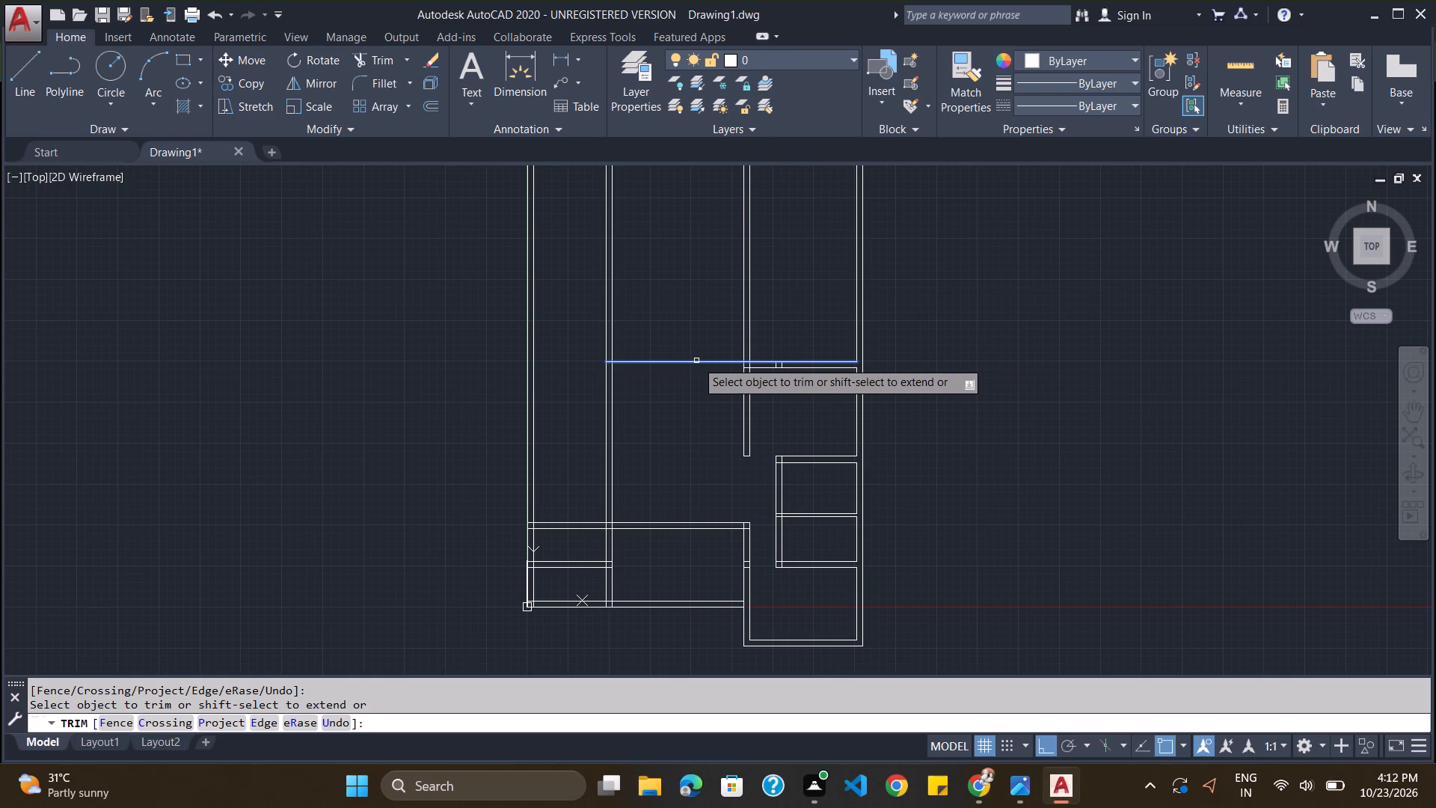
left_click(696, 364, "shift")
left_click(689, 361, "shift")
left_click(677, 361, "shift")
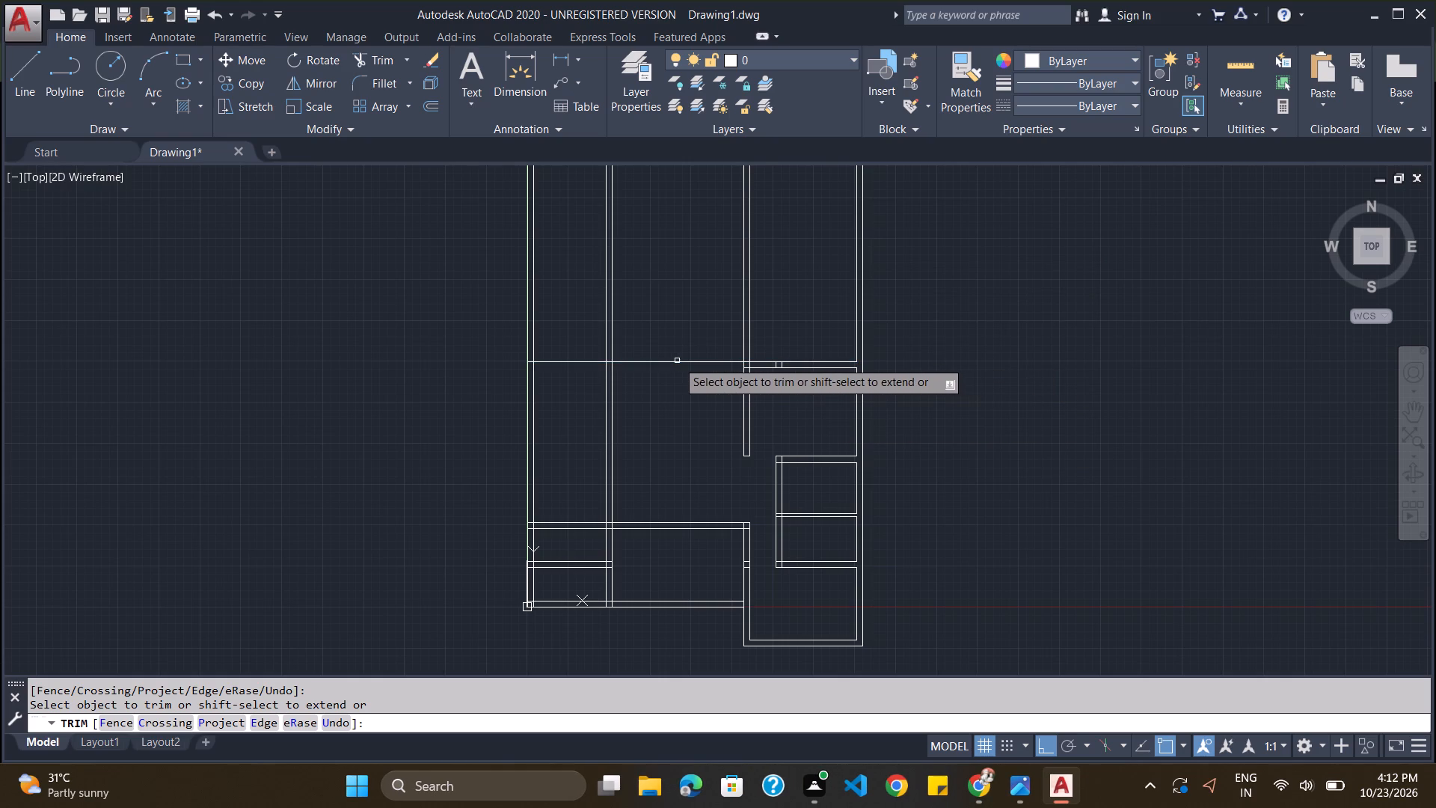
left_click(766, 370, "shift")
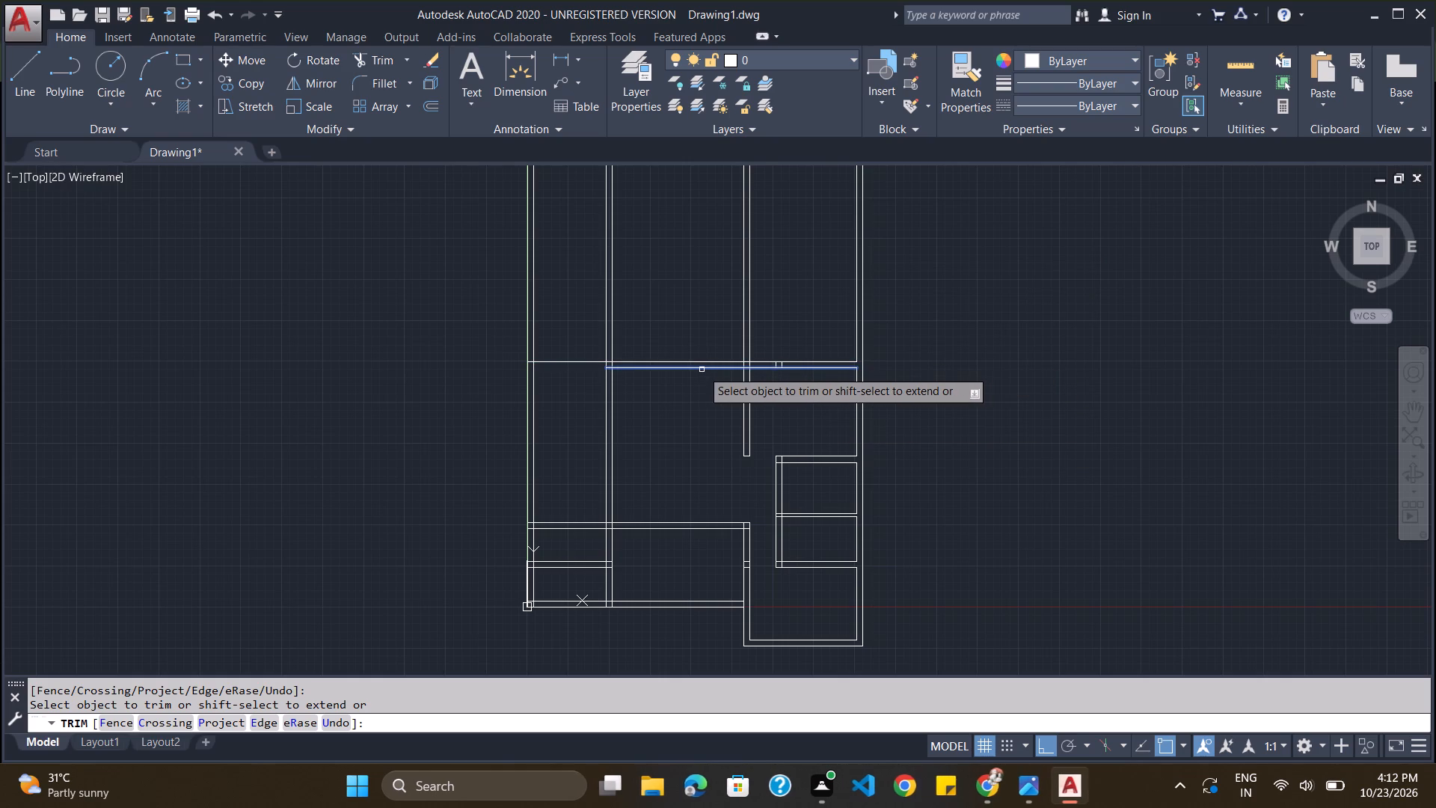
left_click(702, 369, "shift")
left_click(686, 369, "shift")
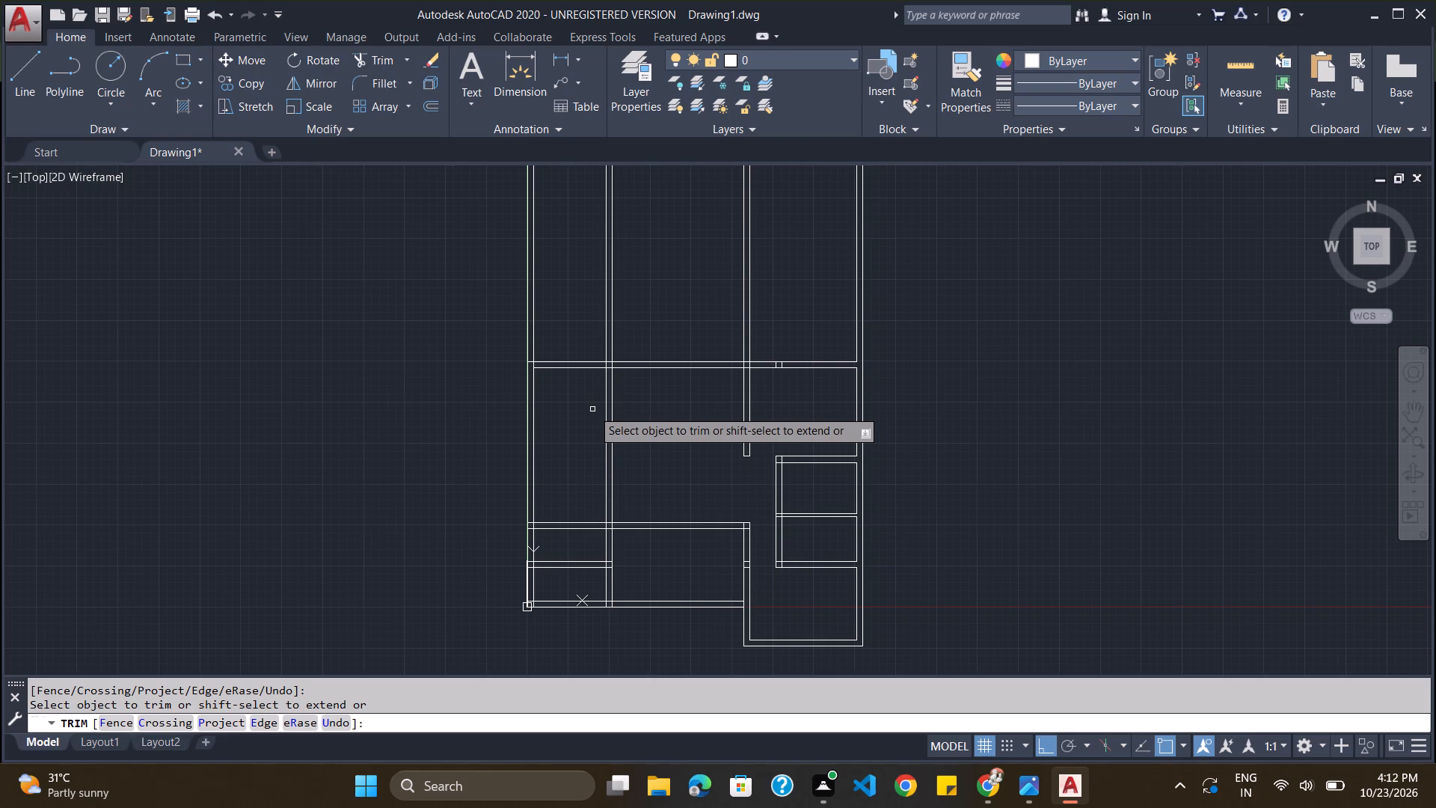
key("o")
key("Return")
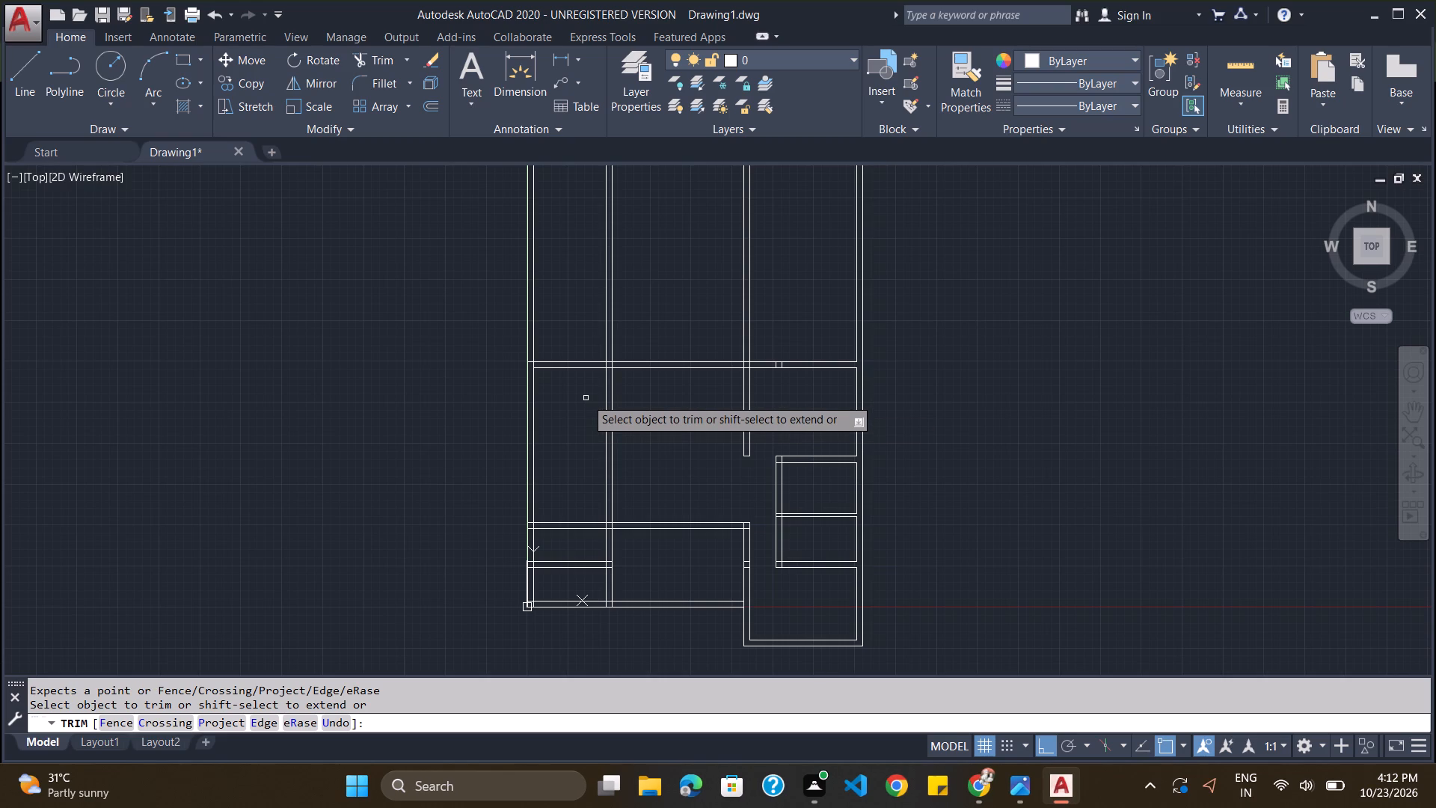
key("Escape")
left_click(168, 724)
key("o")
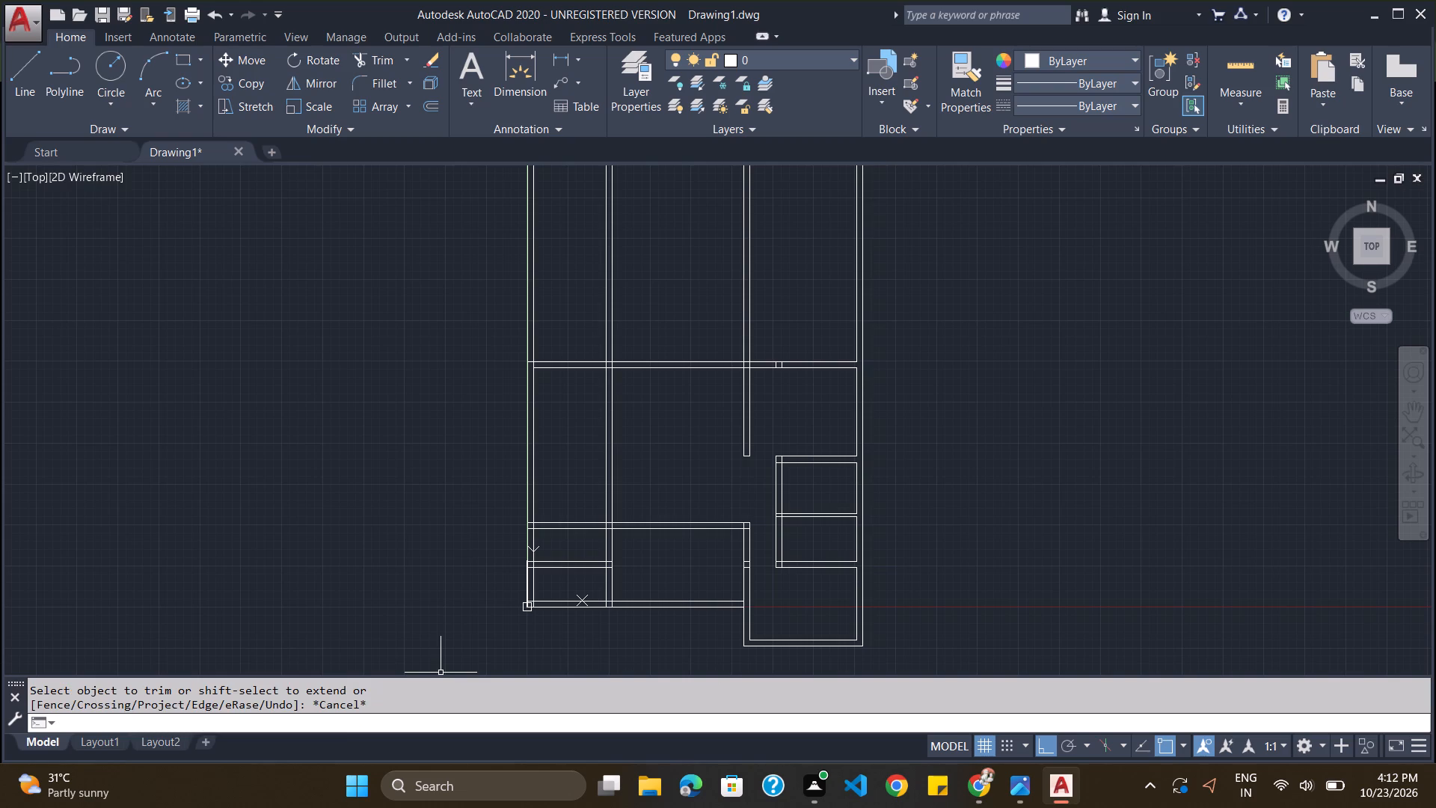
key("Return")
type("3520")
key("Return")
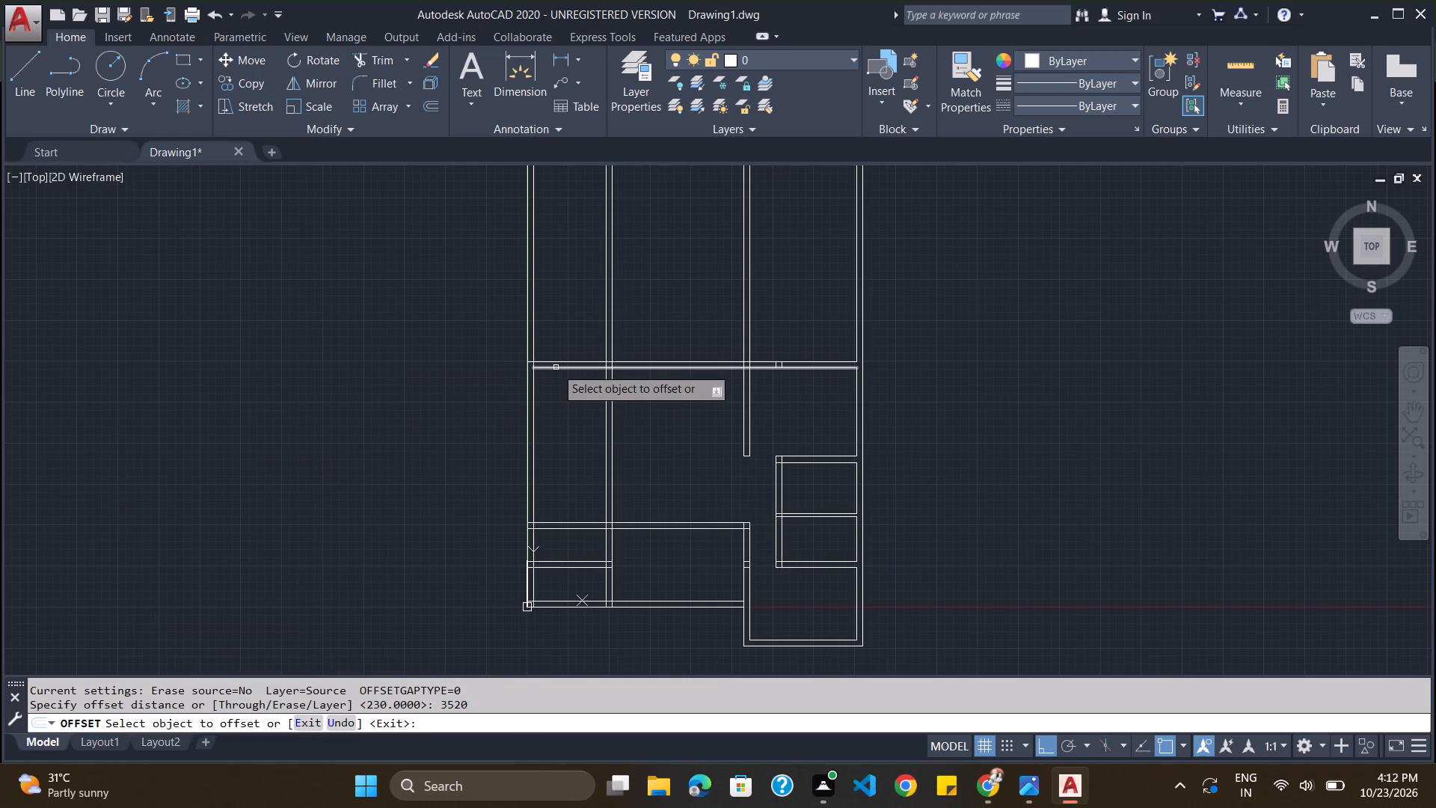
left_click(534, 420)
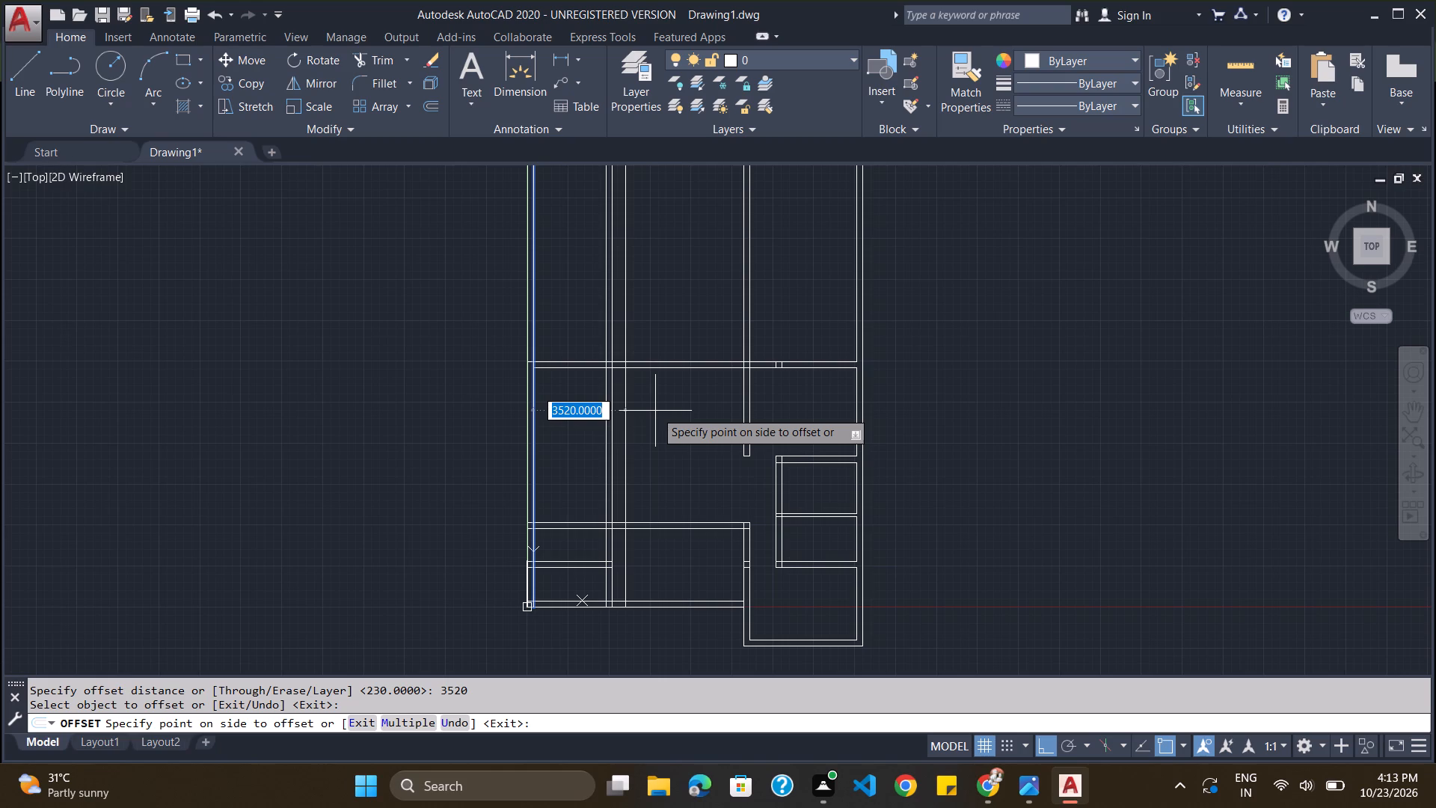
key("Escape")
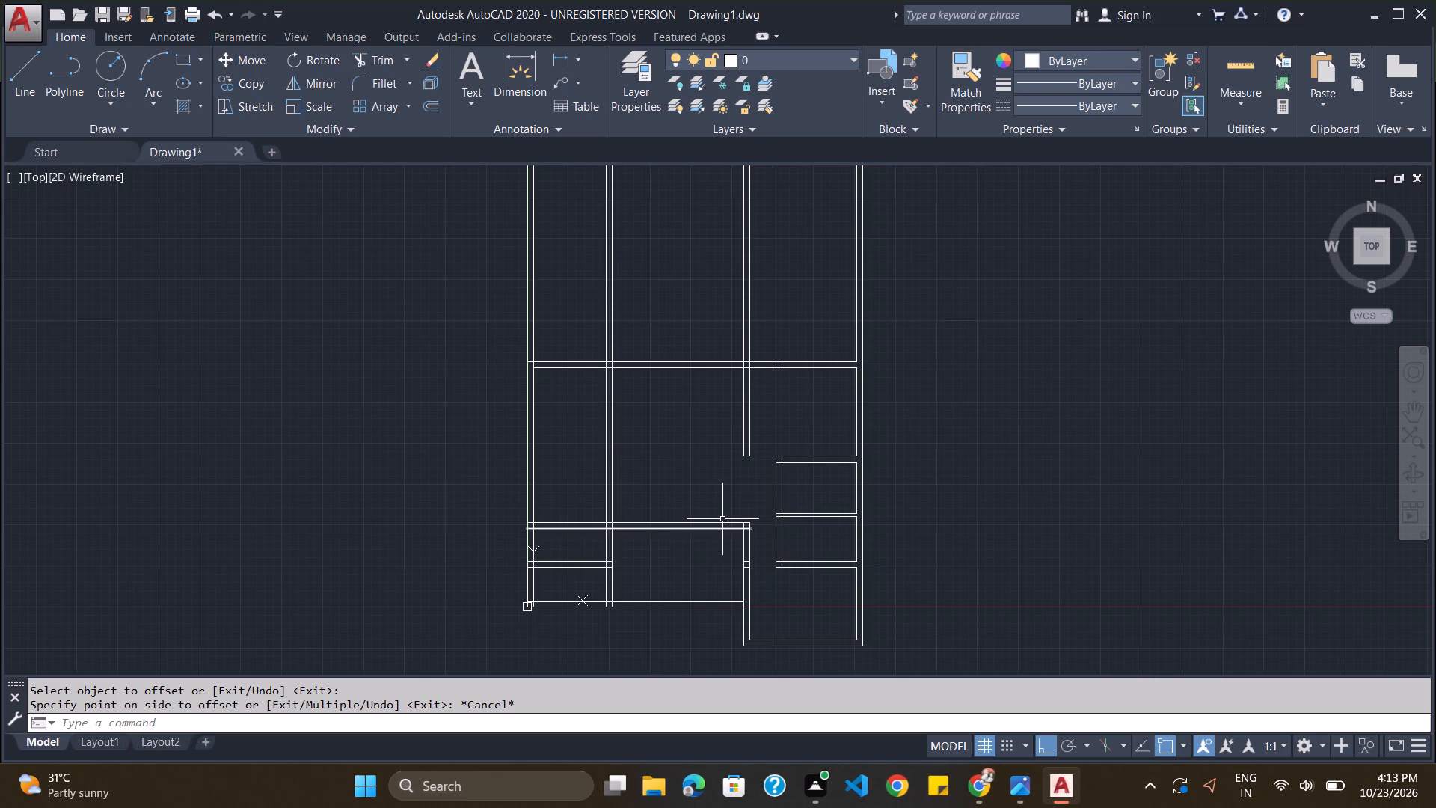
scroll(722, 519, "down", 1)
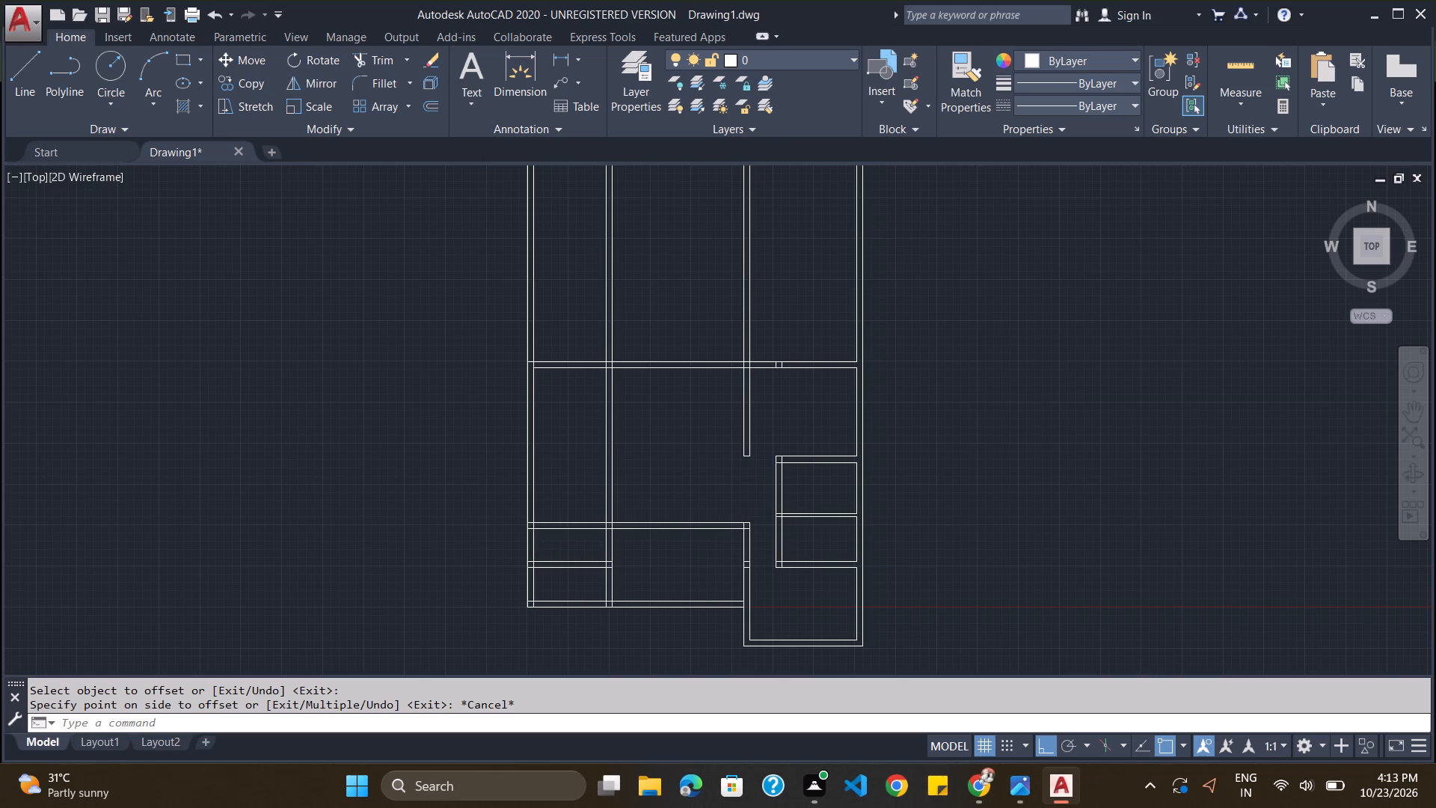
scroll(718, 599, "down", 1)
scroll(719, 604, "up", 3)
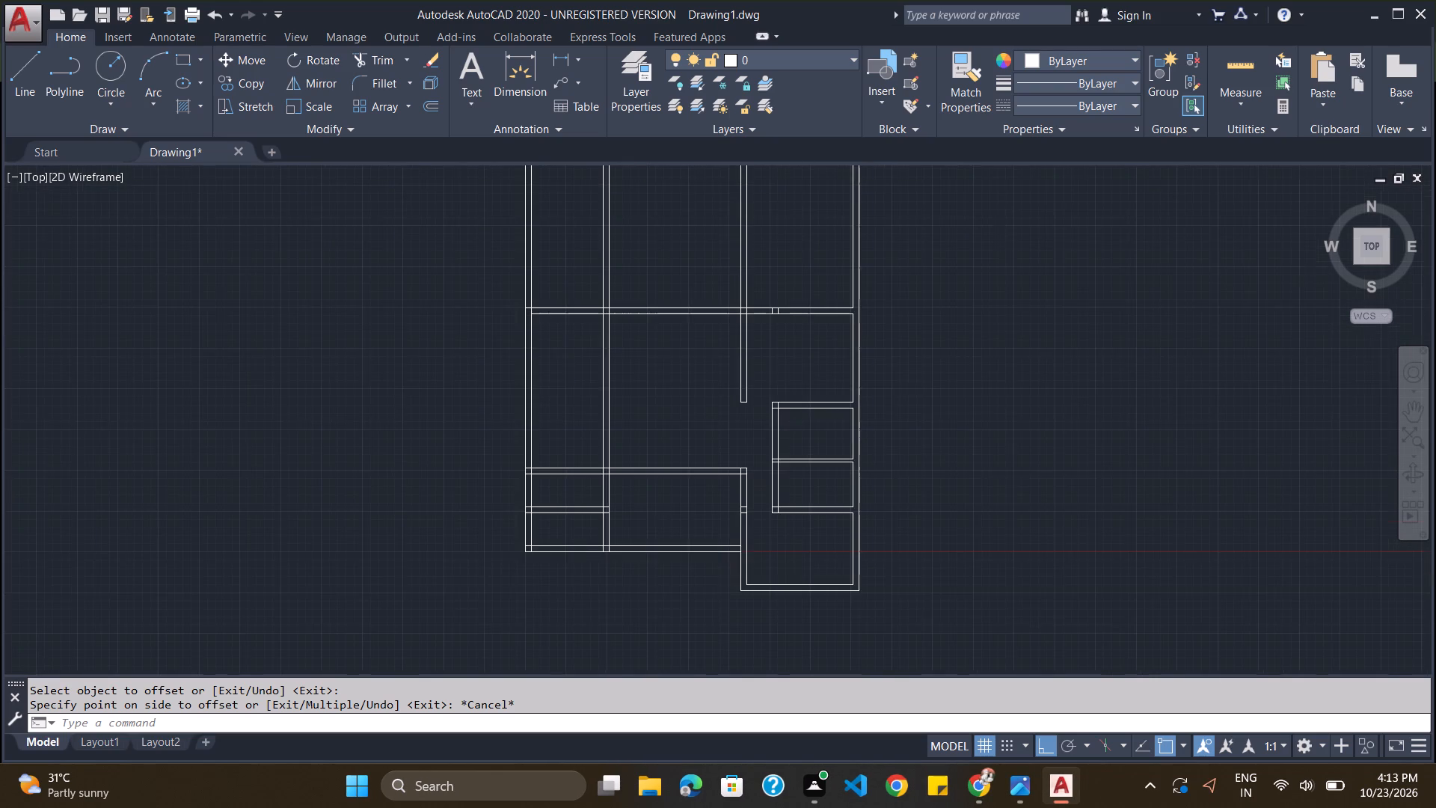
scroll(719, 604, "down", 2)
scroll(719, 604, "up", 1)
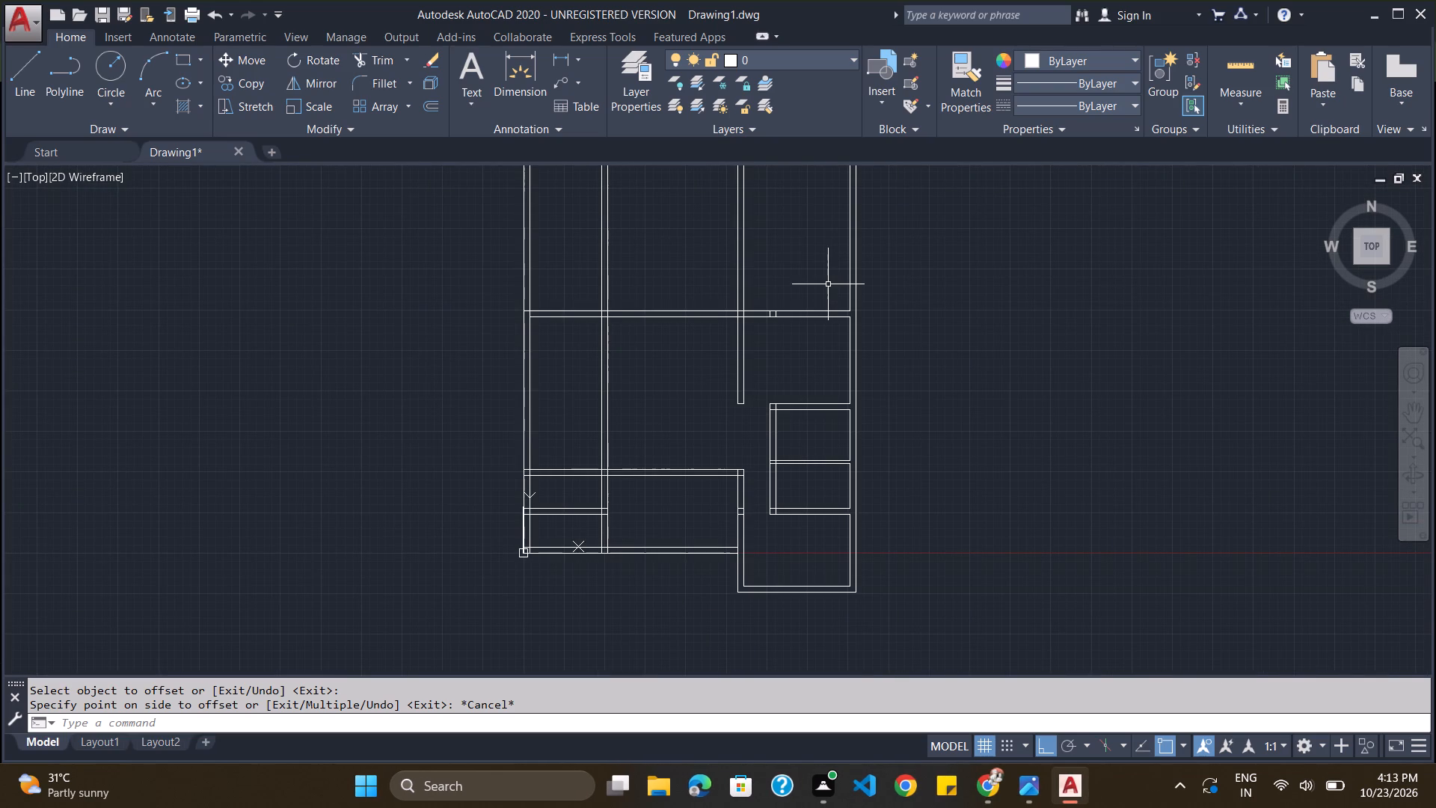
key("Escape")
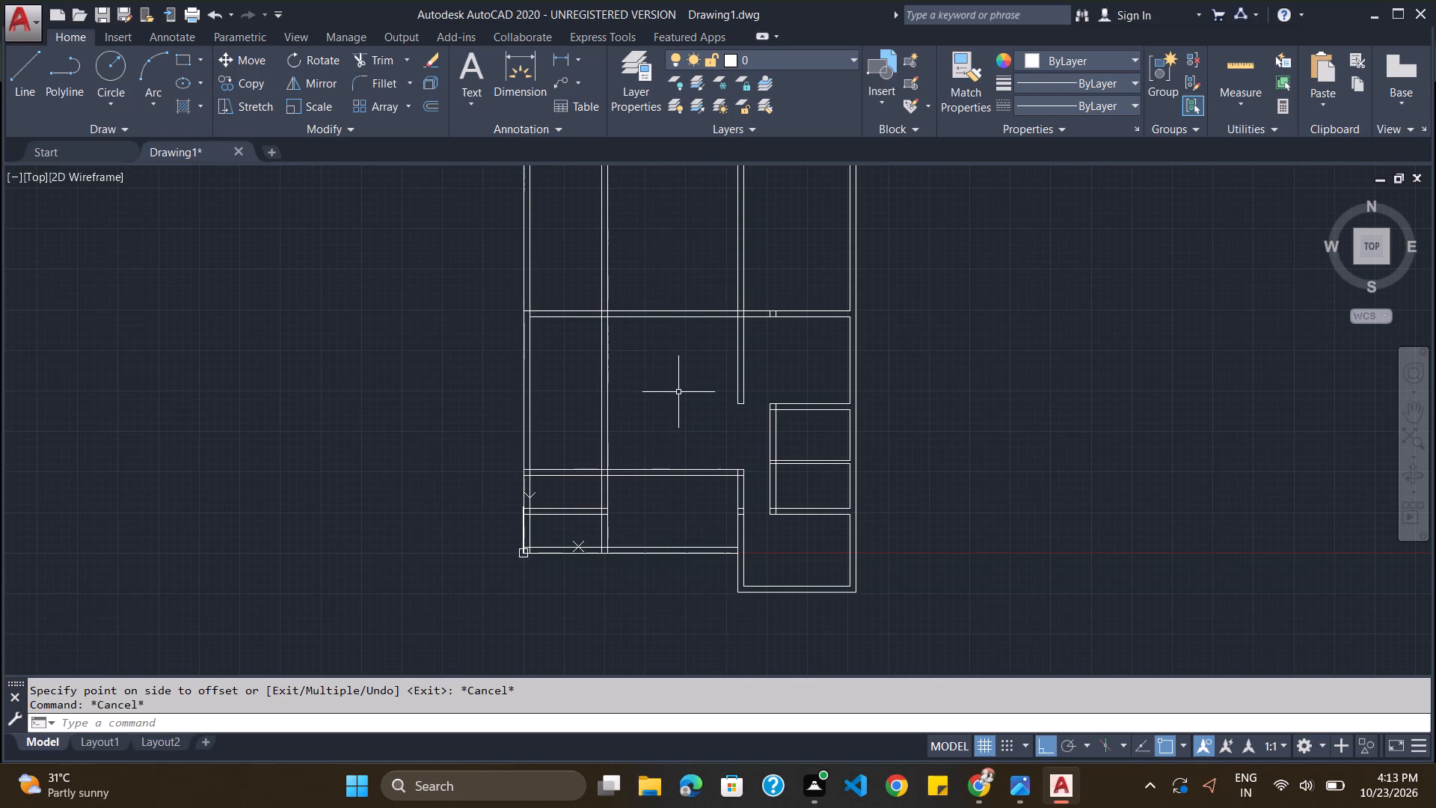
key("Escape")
Offset the second vertical wall's east face line 3000 mm towards the third vertical wall.
left_click(214, 723)
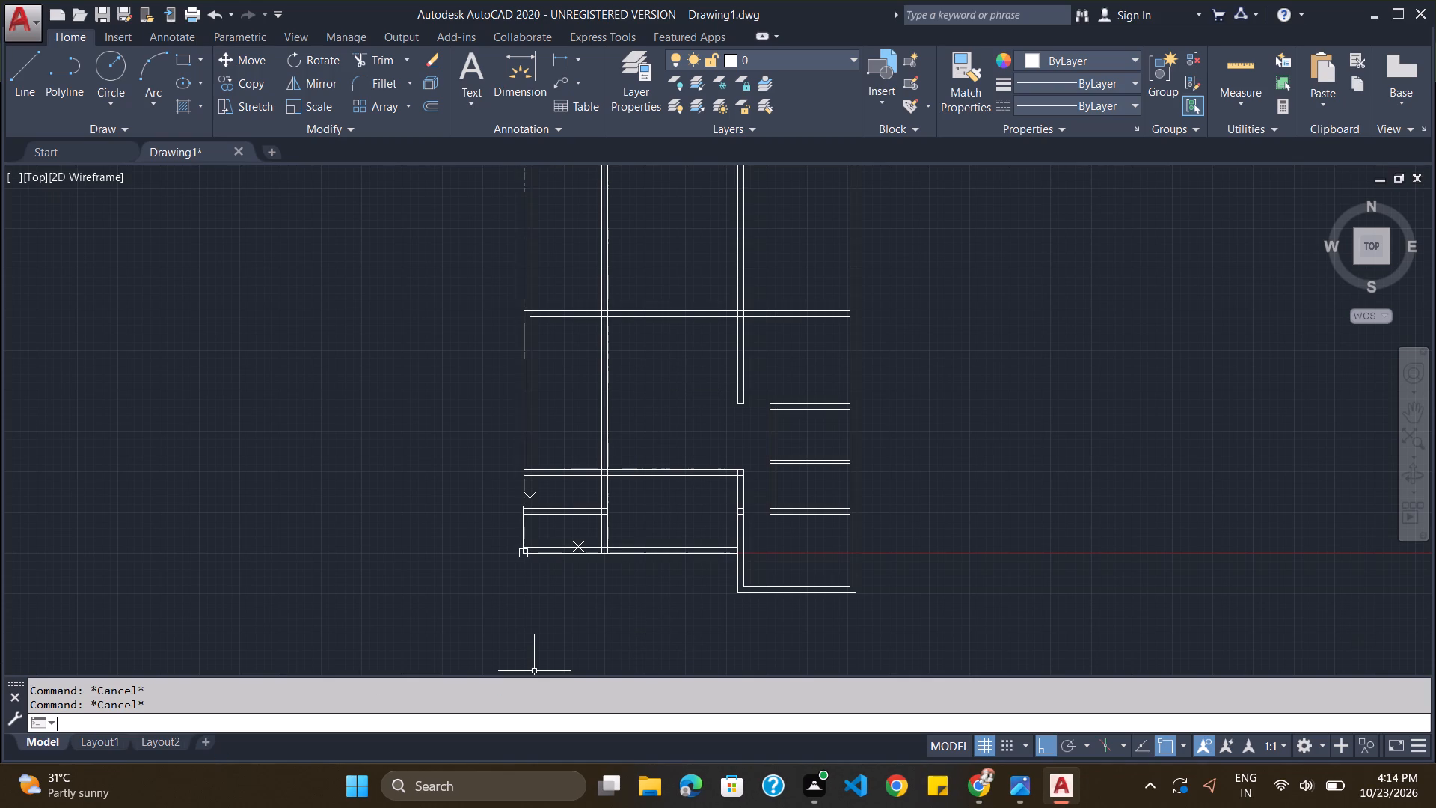
key("o")
key("Return")
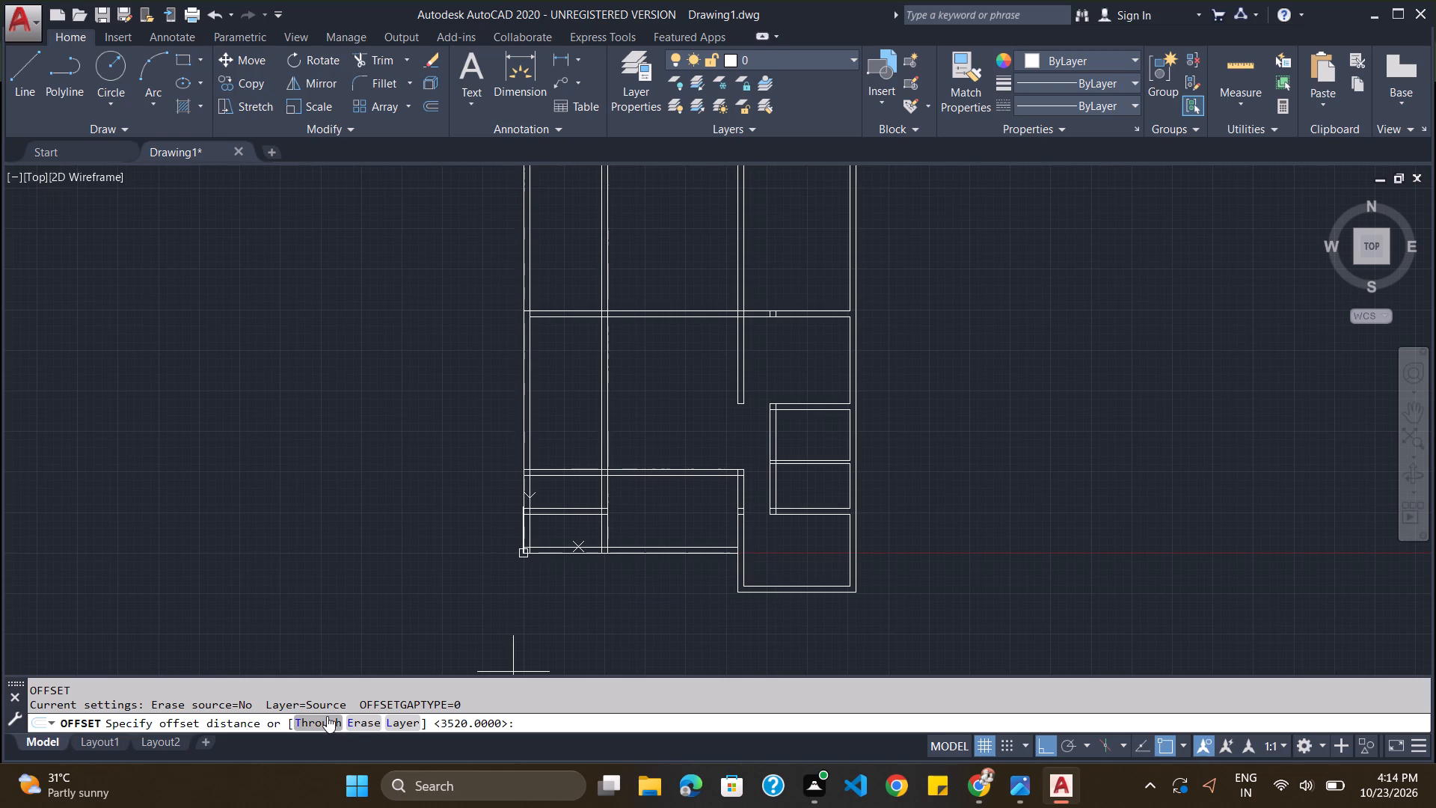
key("3")
type("000")
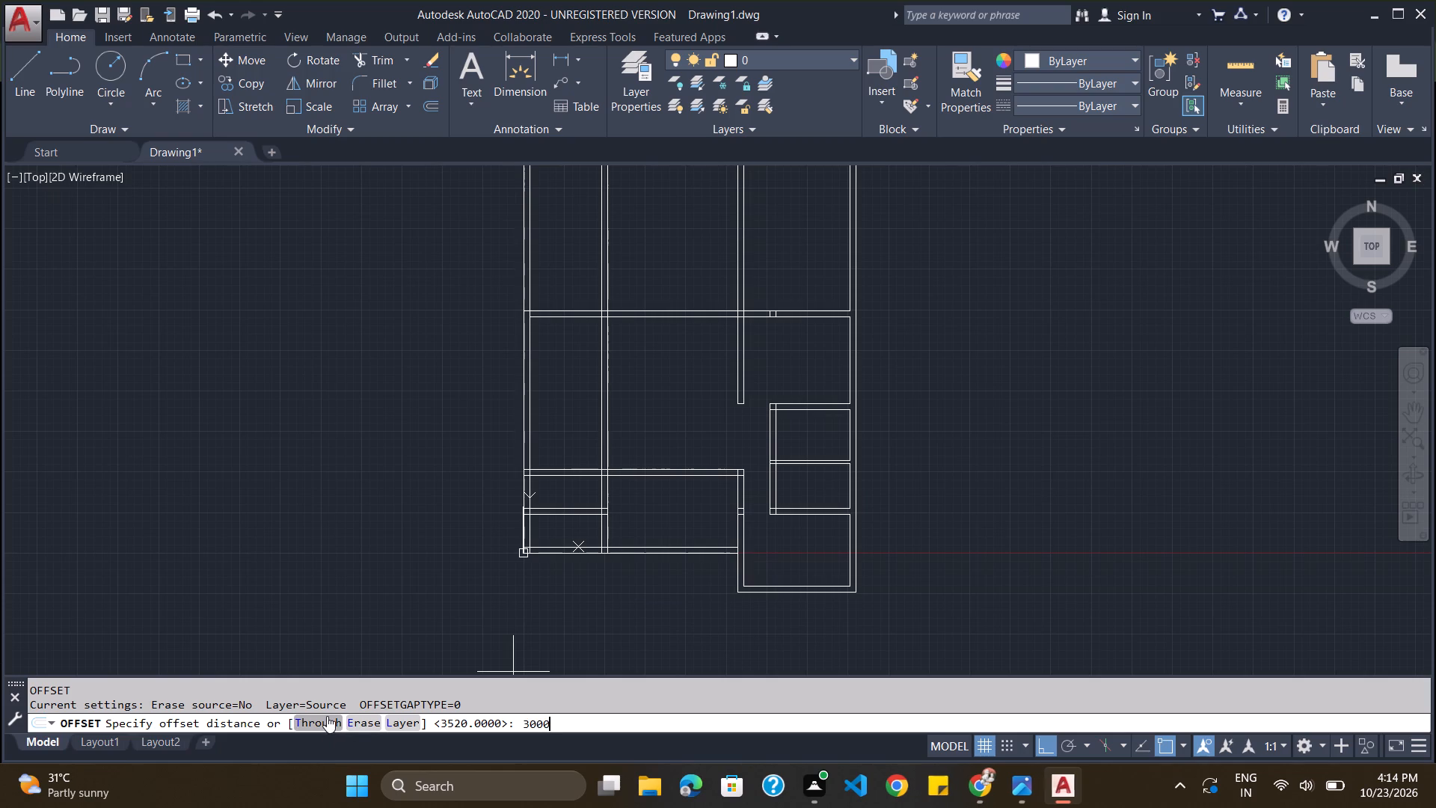
key("Return")
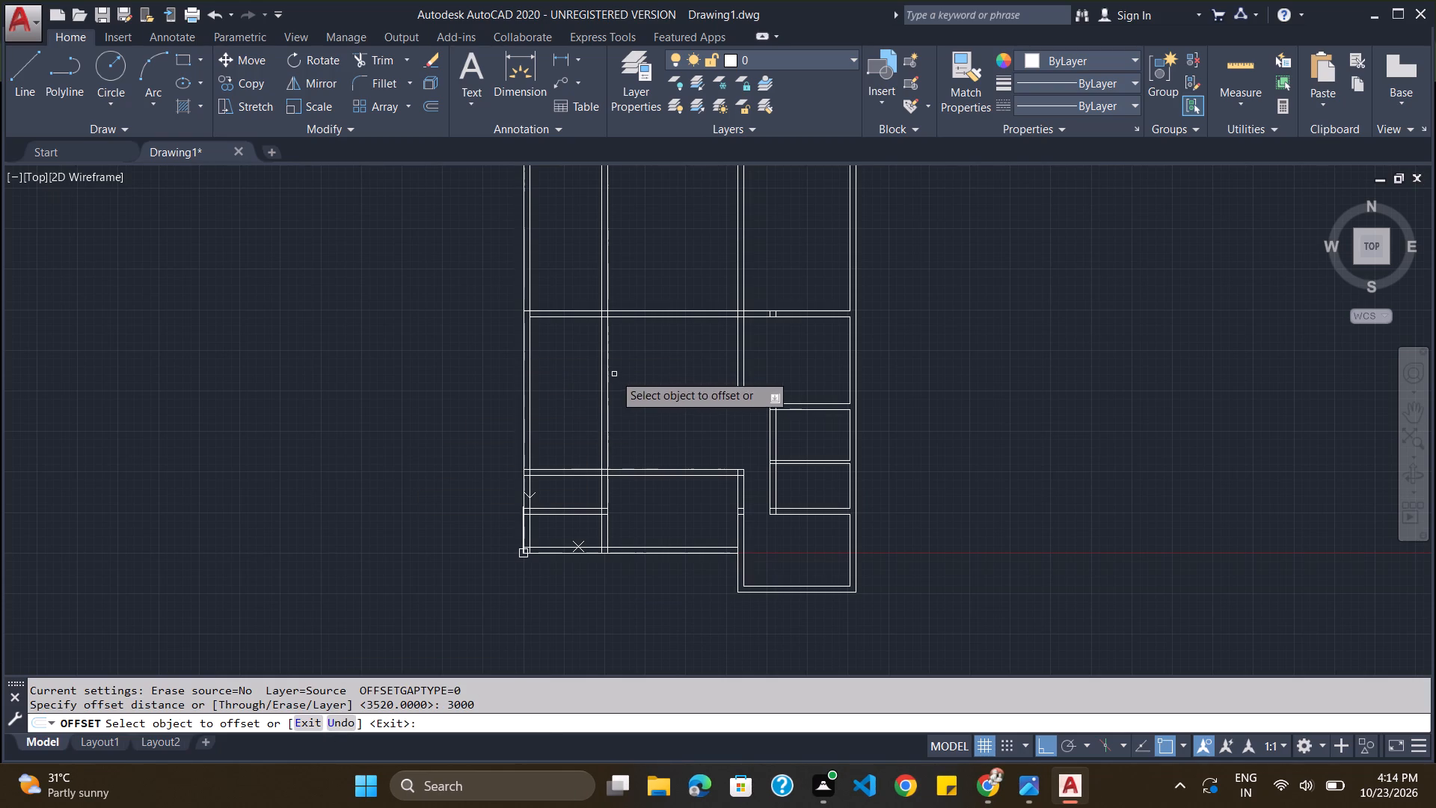
left_click(608, 379)
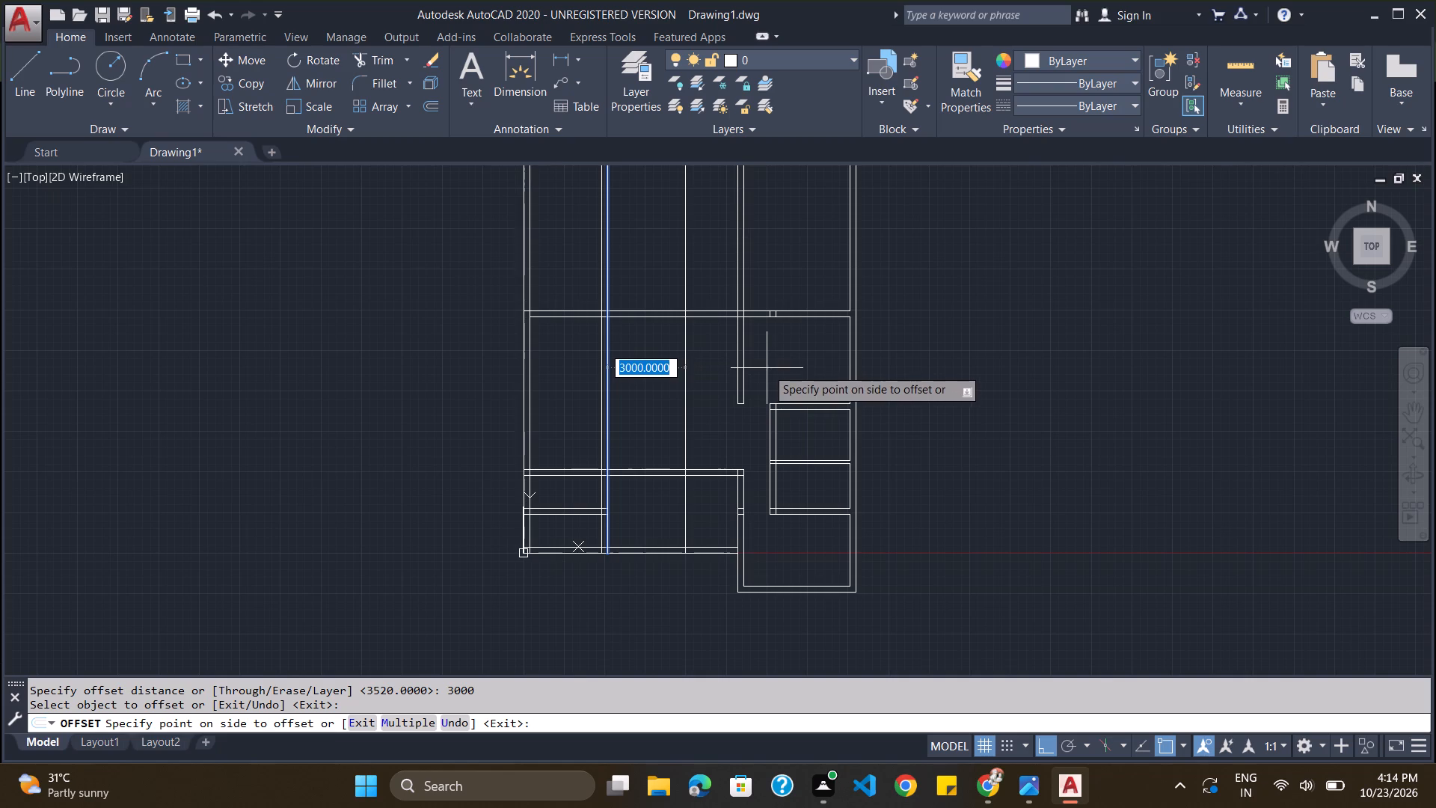
left_click(767, 368)
key("Escape")
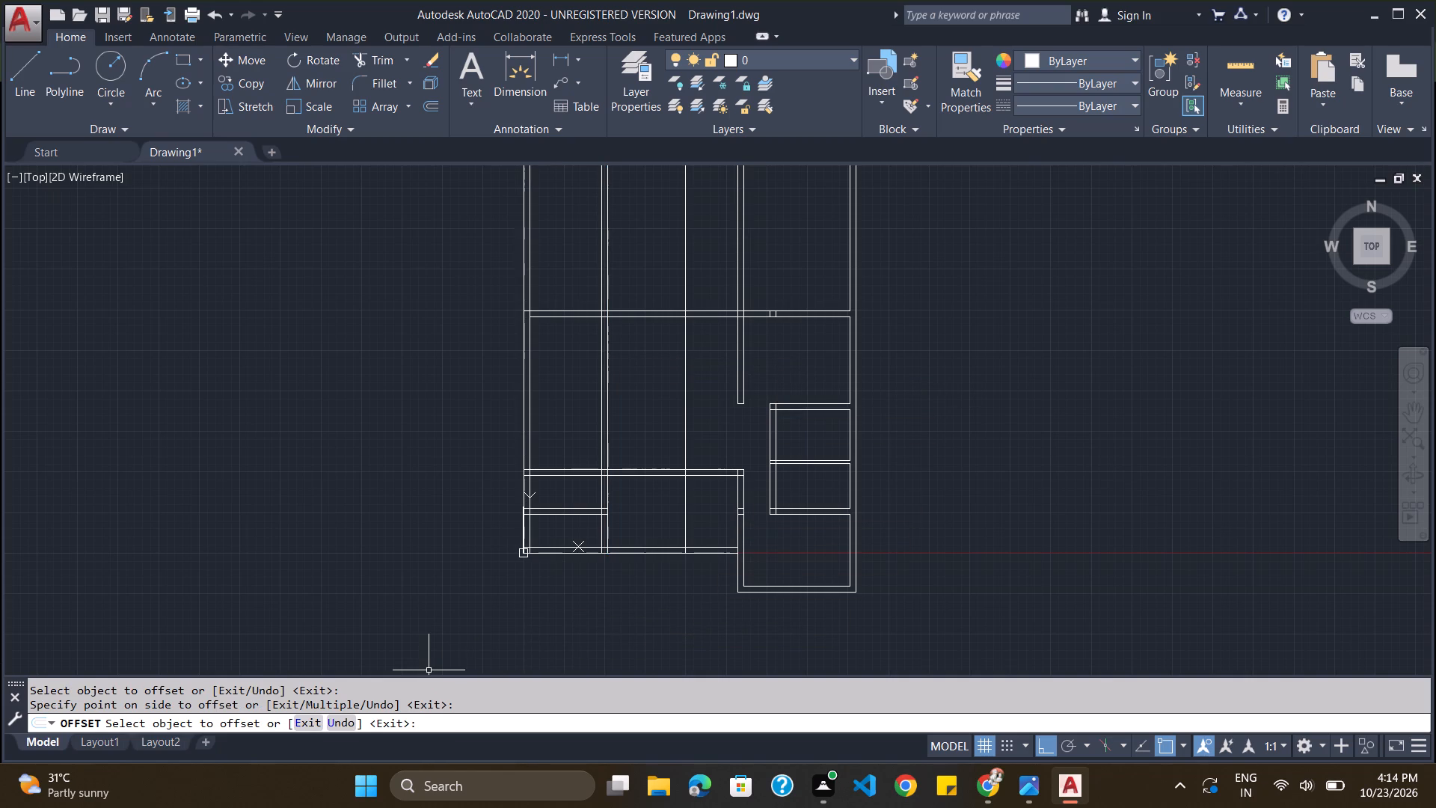
Offset the new vertical line 230 mm towards the third vertical wall to give the wall its thickness.
left_click(369, 725)
key("o")
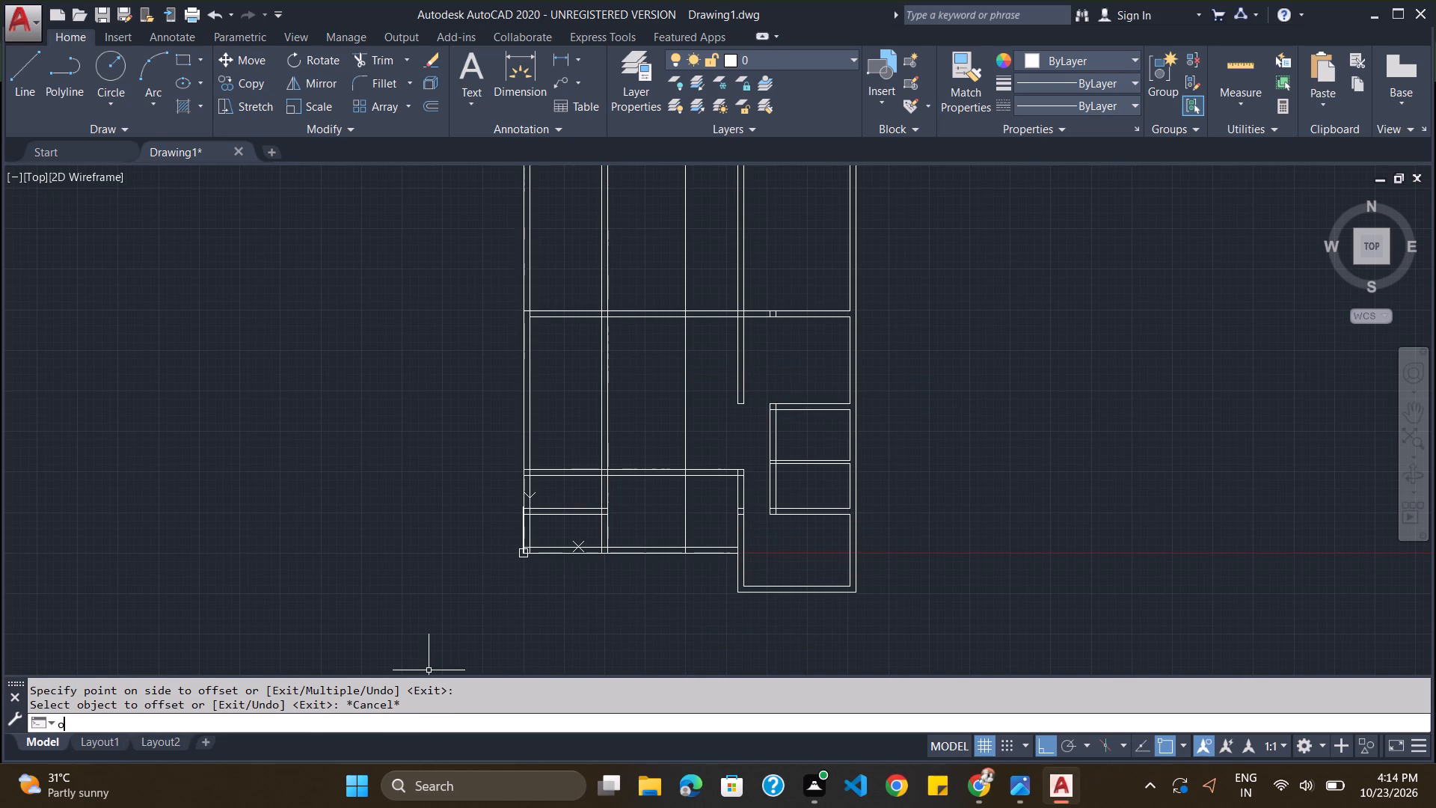
key("Return")
key("2")
type("30")
key("Return")
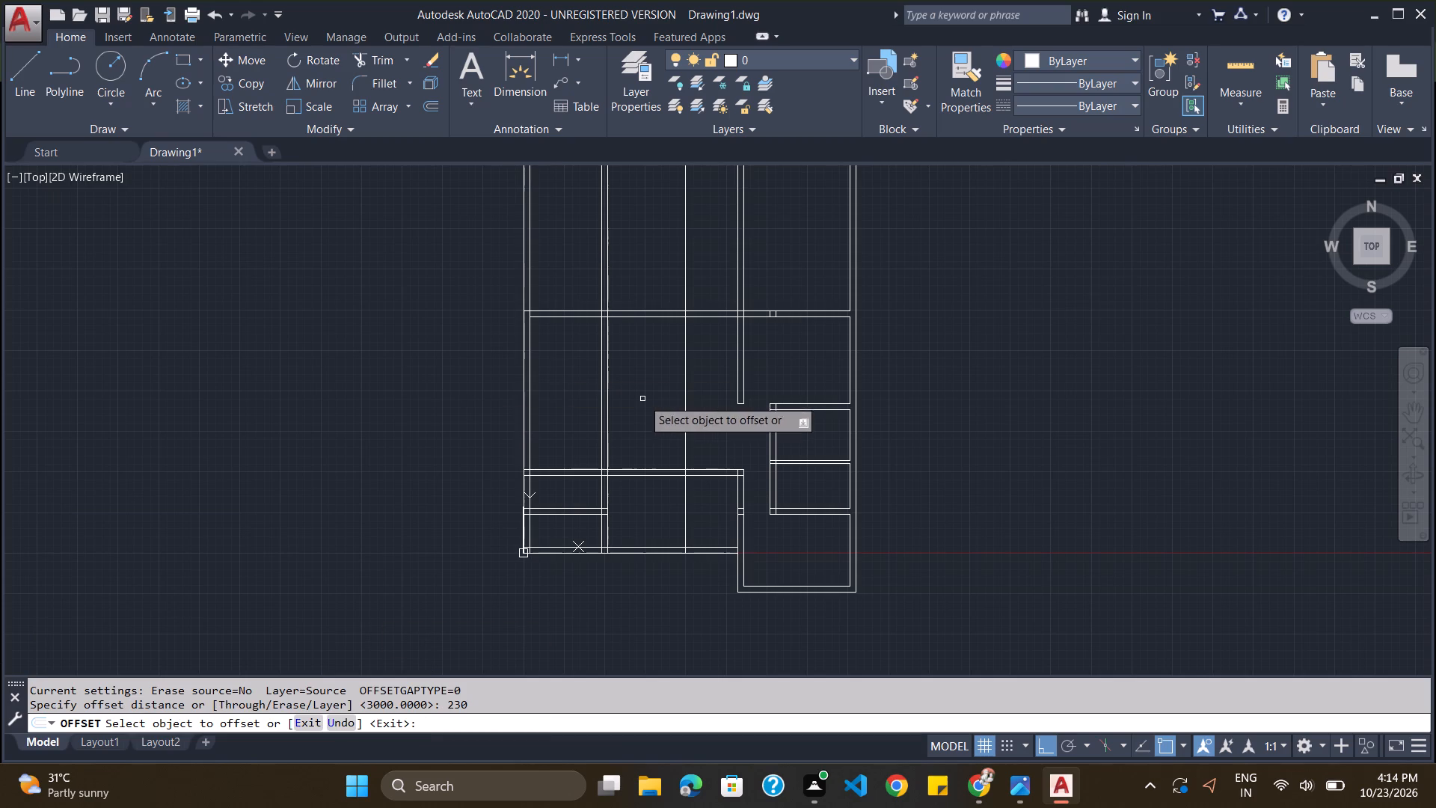
left_click(684, 400)
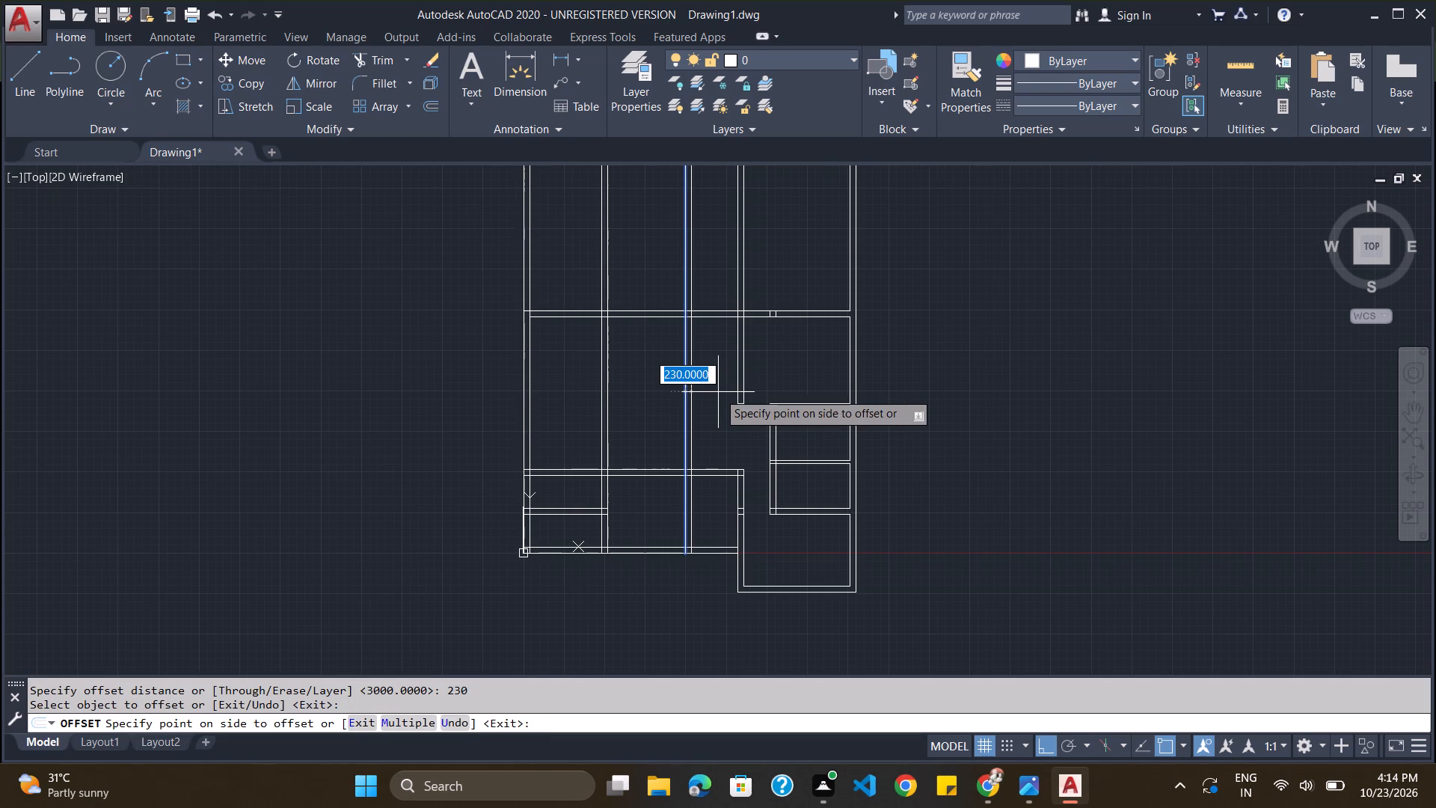
left_click(722, 392)
key("Escape")
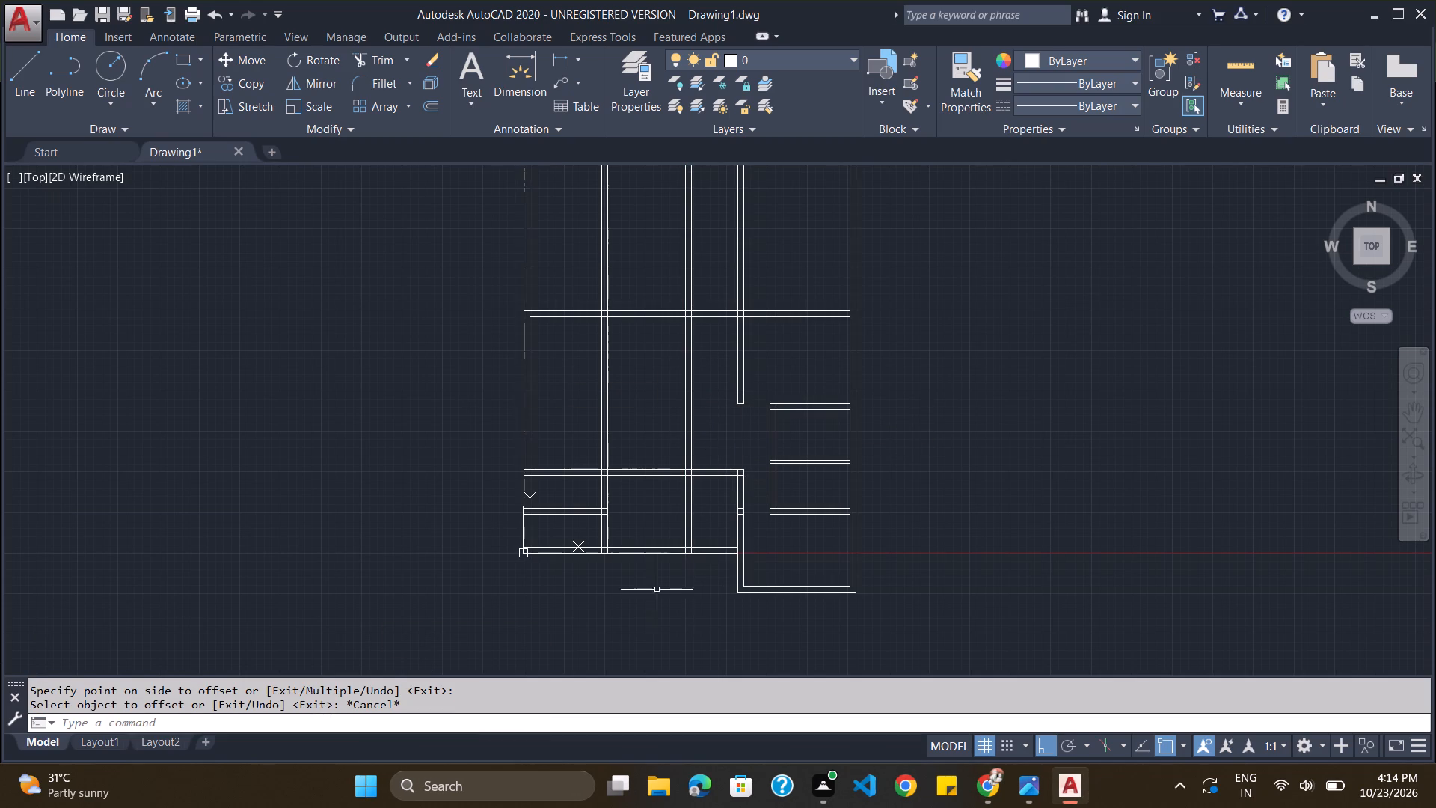
Offset the upper line of the extended horizontal wall 2460 mm downward.
left_click(350, 719)
key("o")
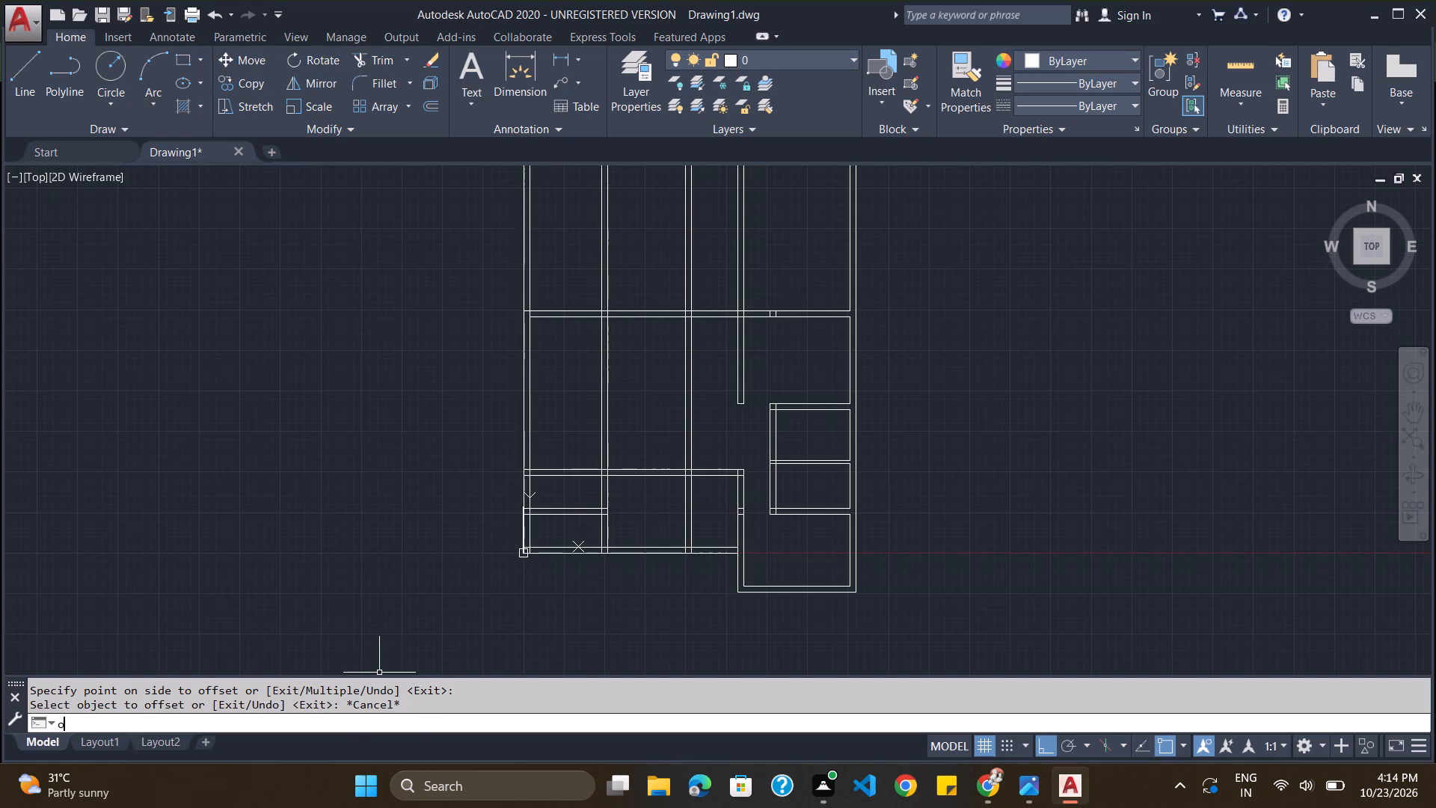
key("Return")
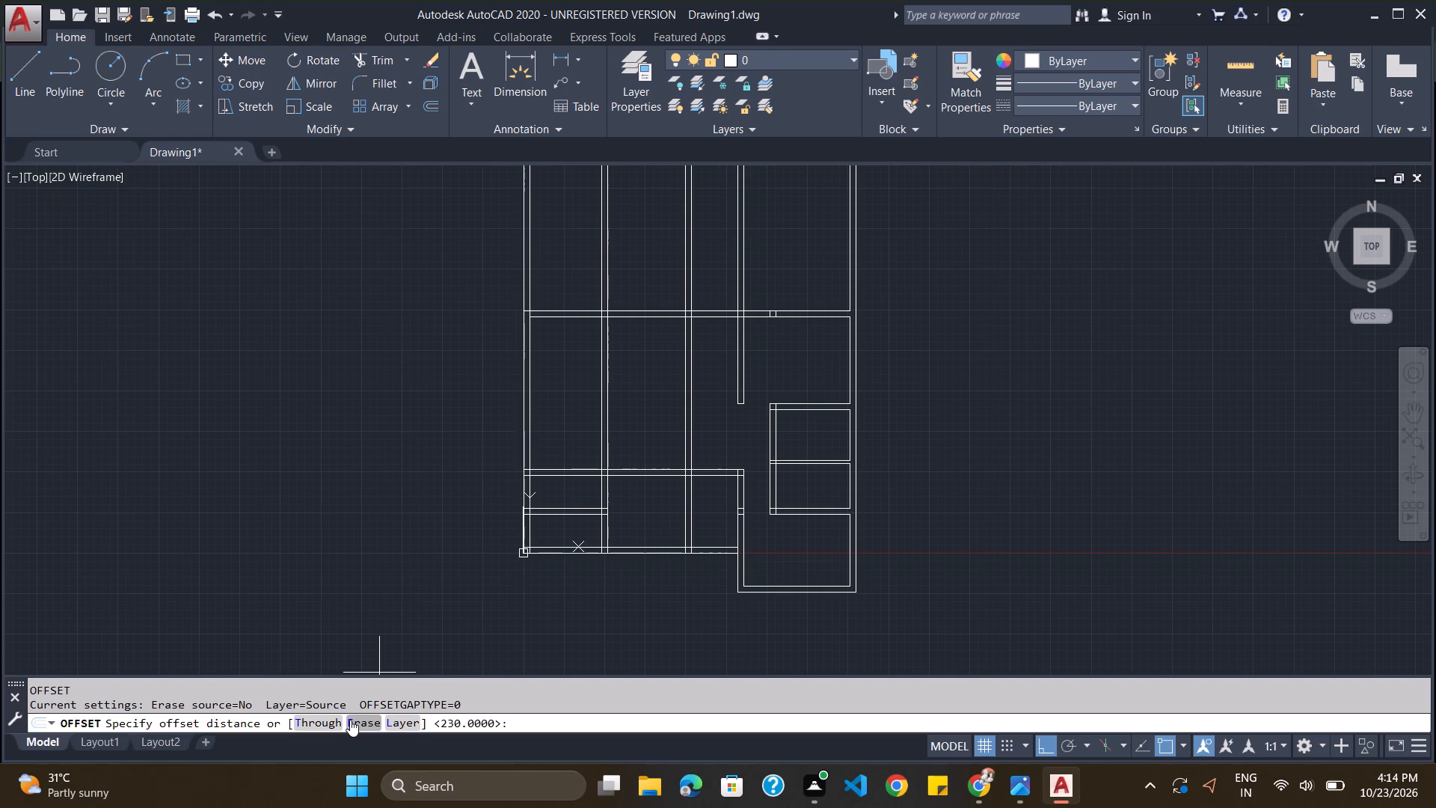
type("2460")
key("Return")
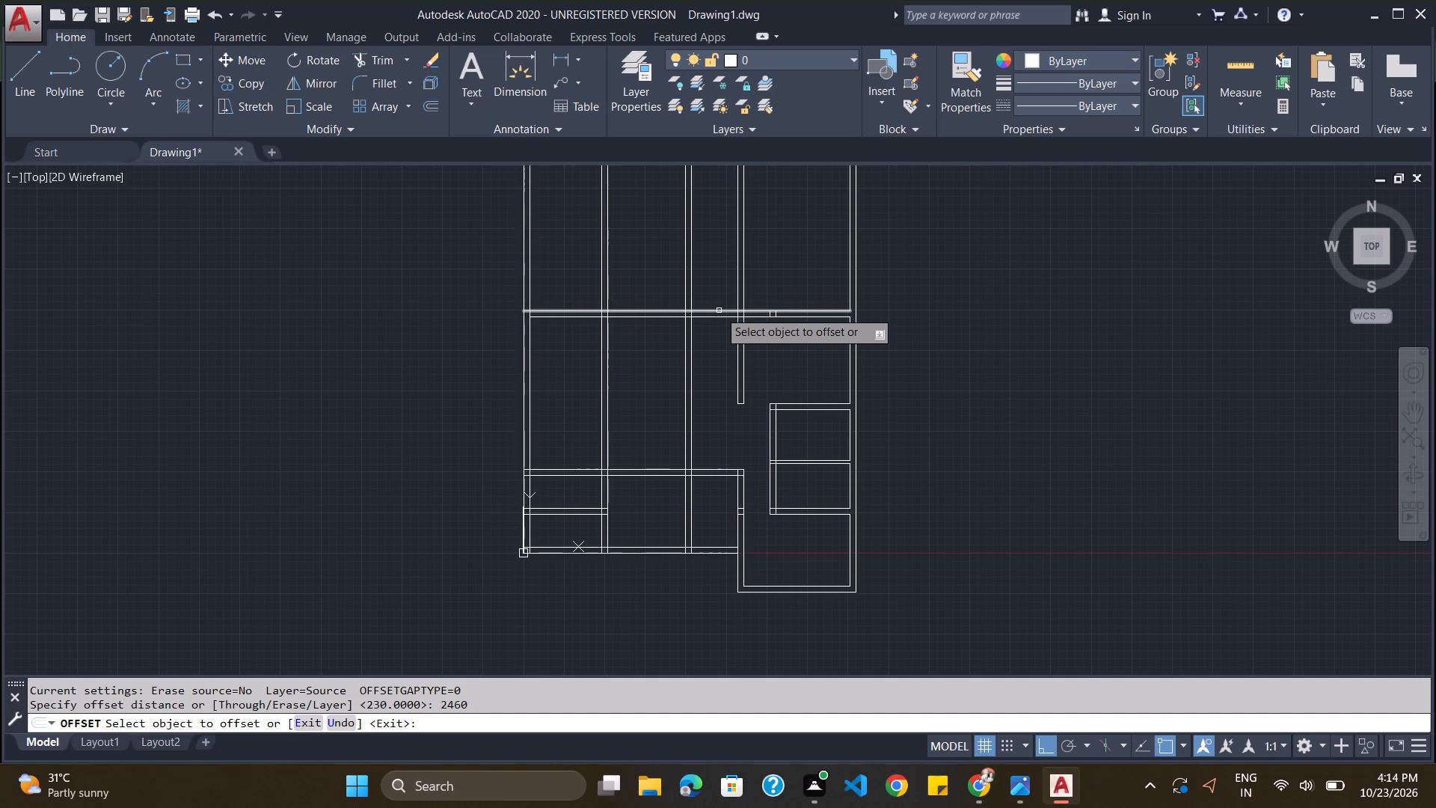
left_click(719, 310)
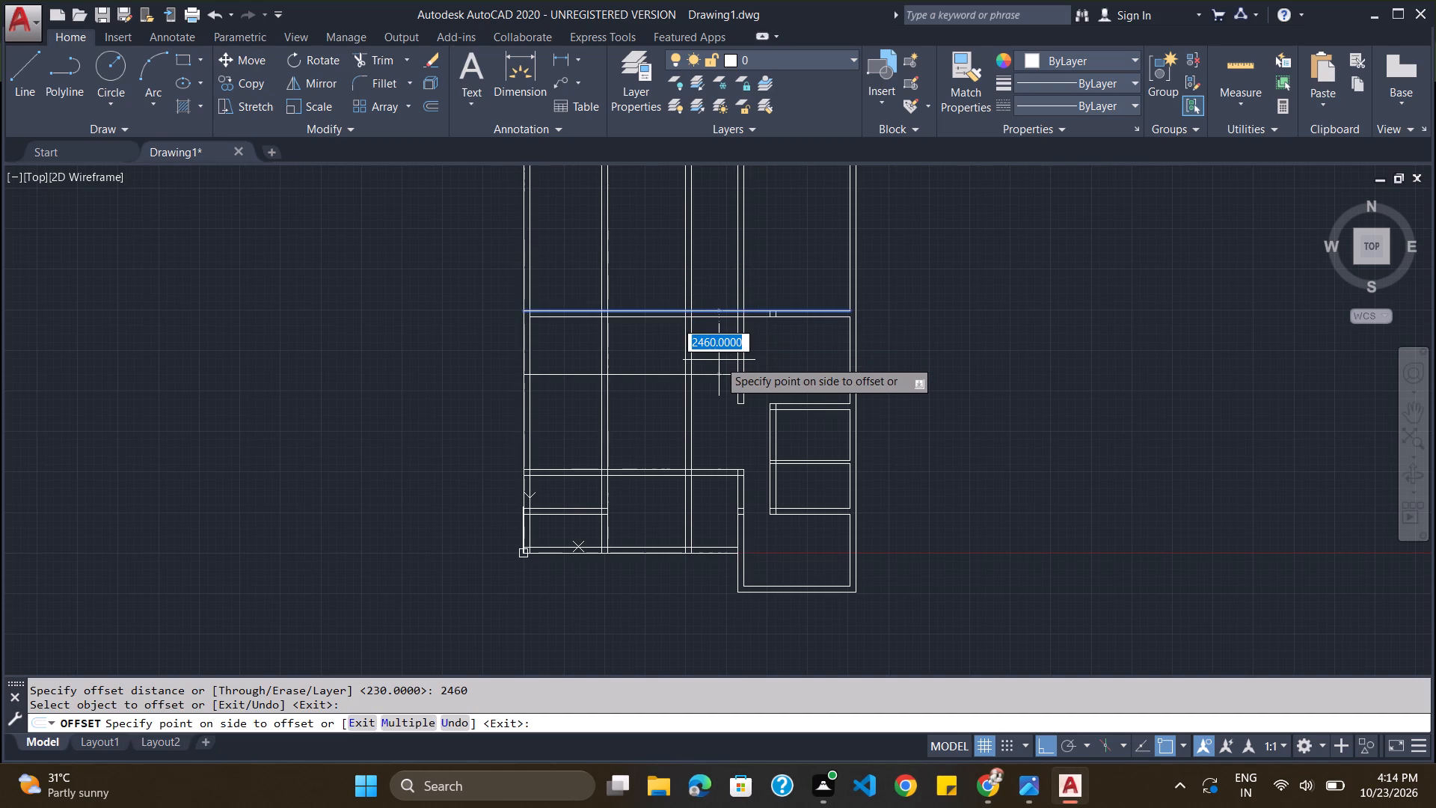
left_click(719, 360)
key("Escape")
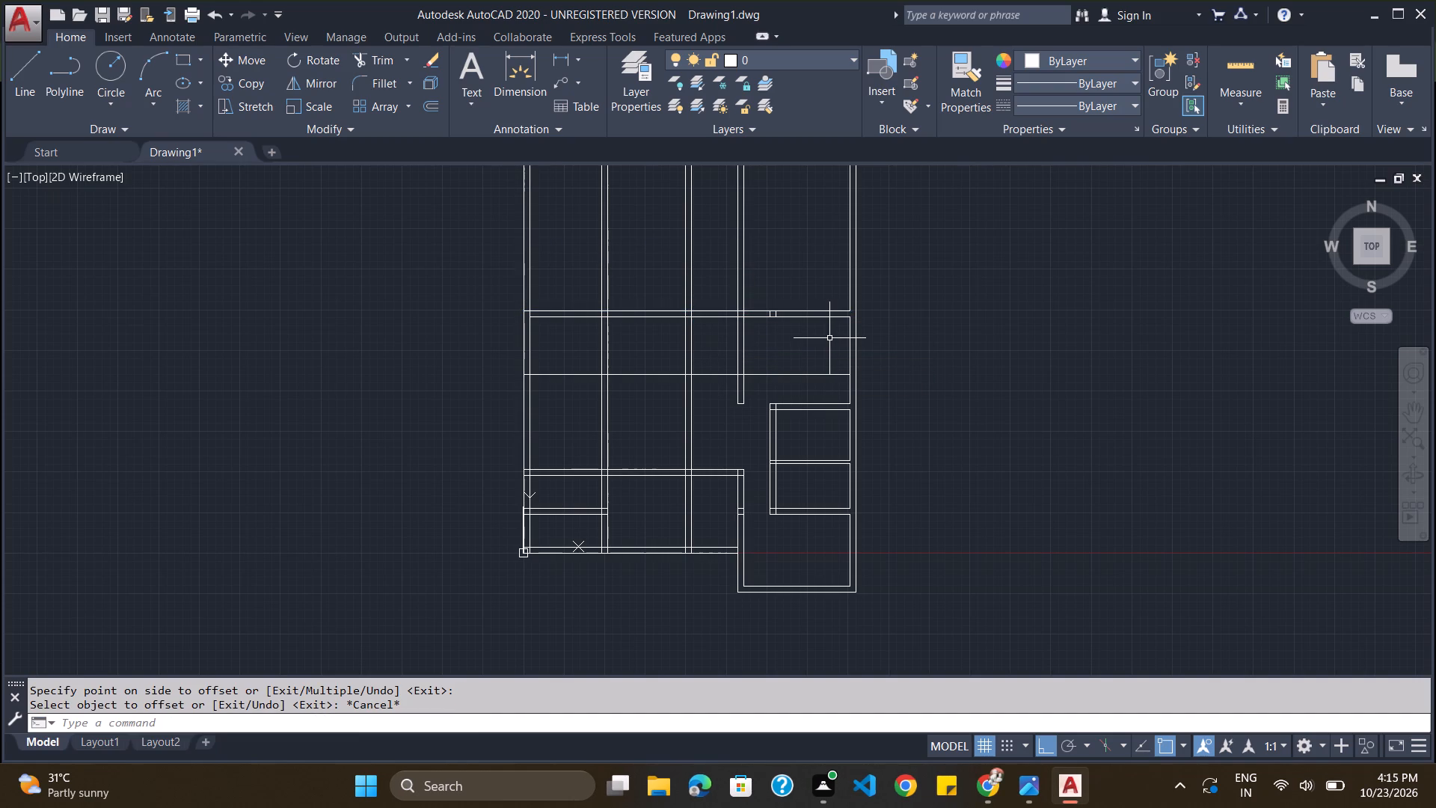
Offset the new horizontal line 230 mm upward to give the wall its thickness.
key("o")
key("Return")
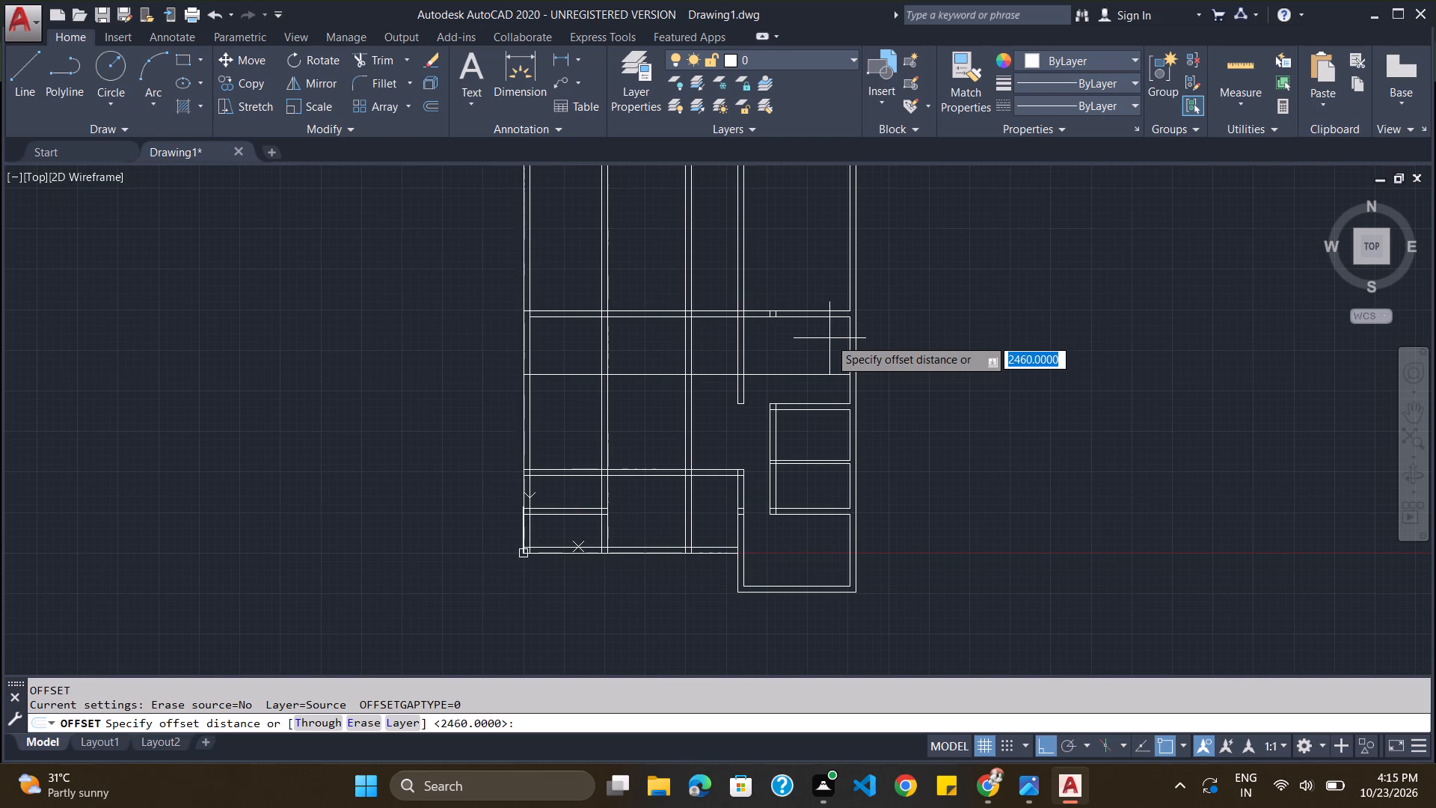
type("230")
key("Return")
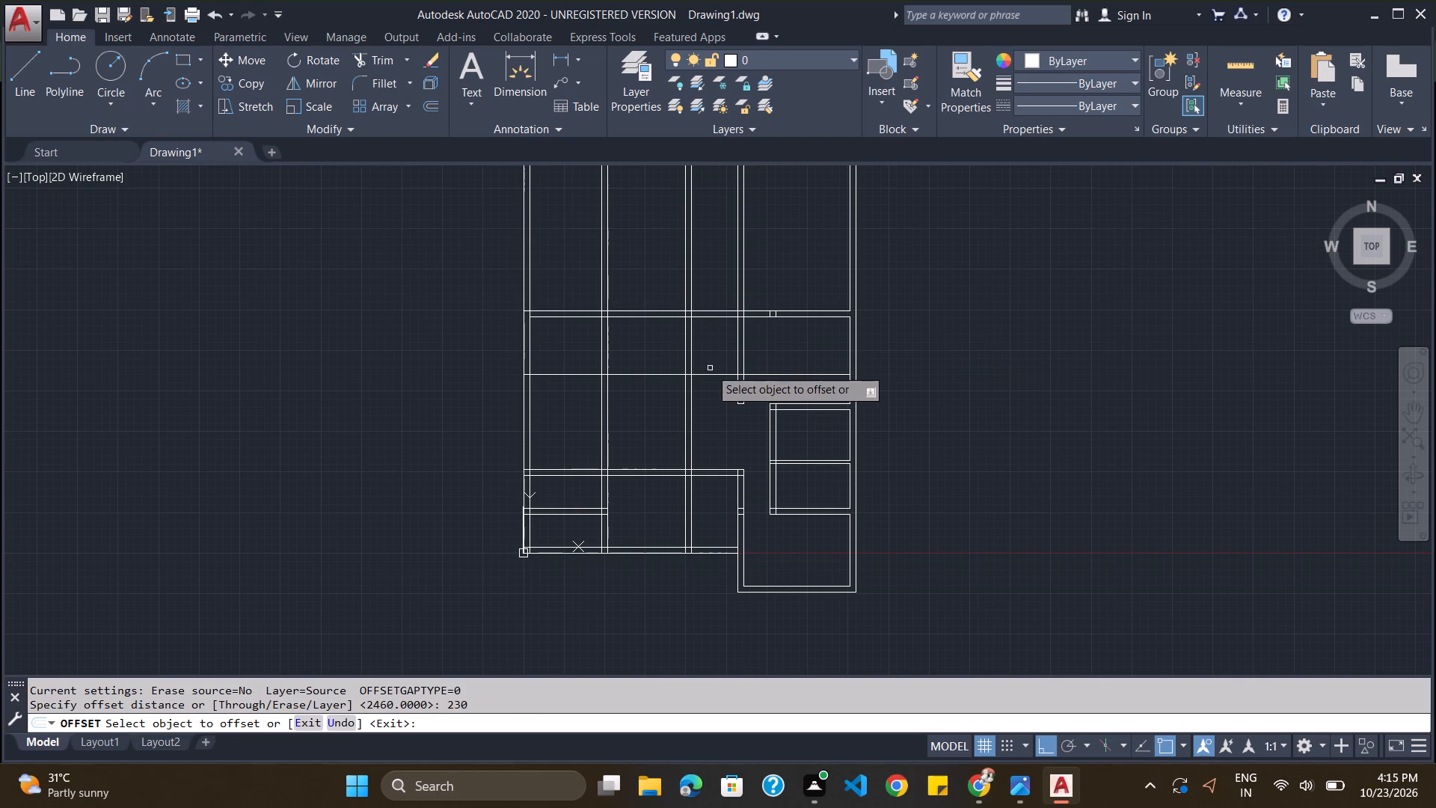
left_click(715, 375)
left_click(718, 379)
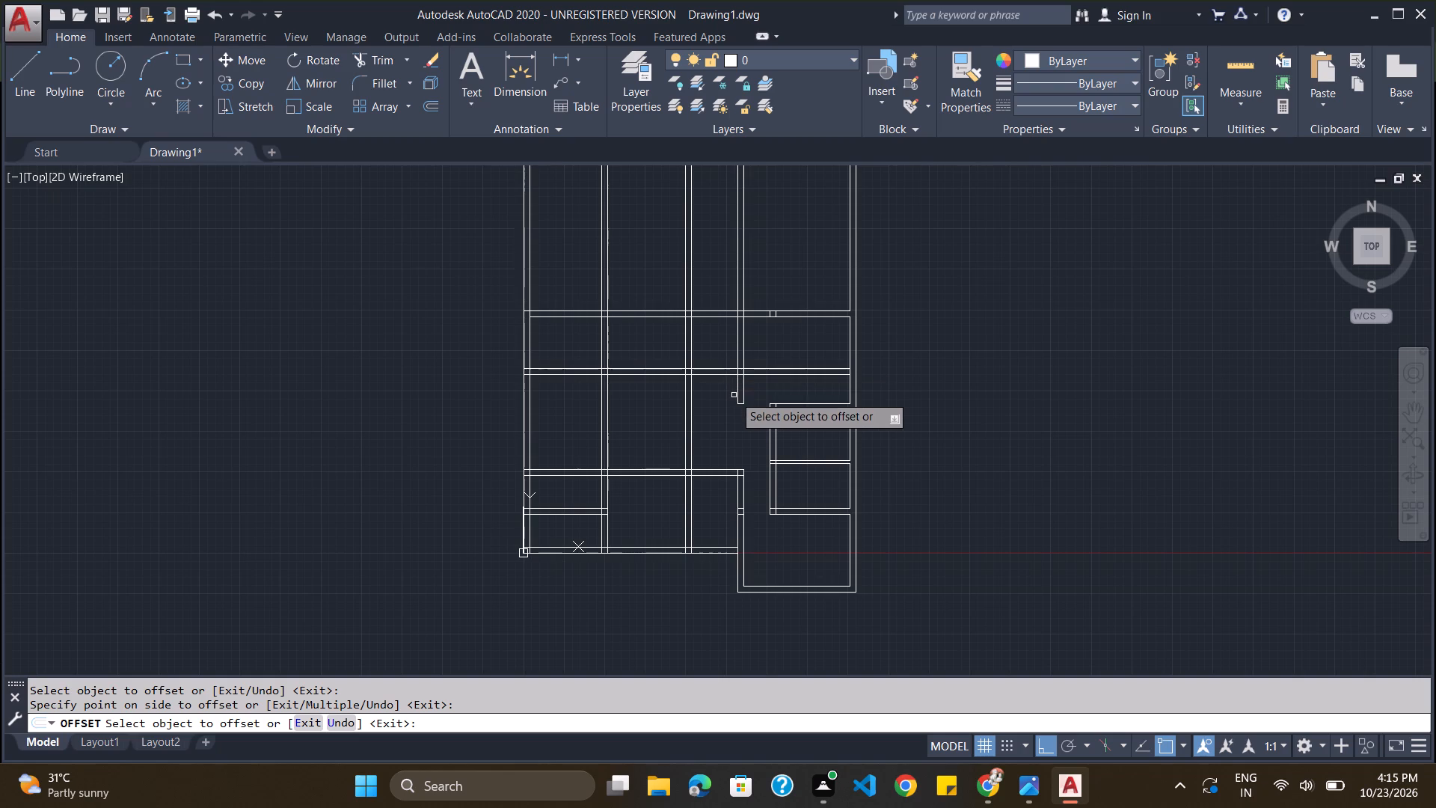
Erase the upper line of the new horizontal wall below the plan's long upper horizontal wall.
key("Escape")
left_click(722, 367)
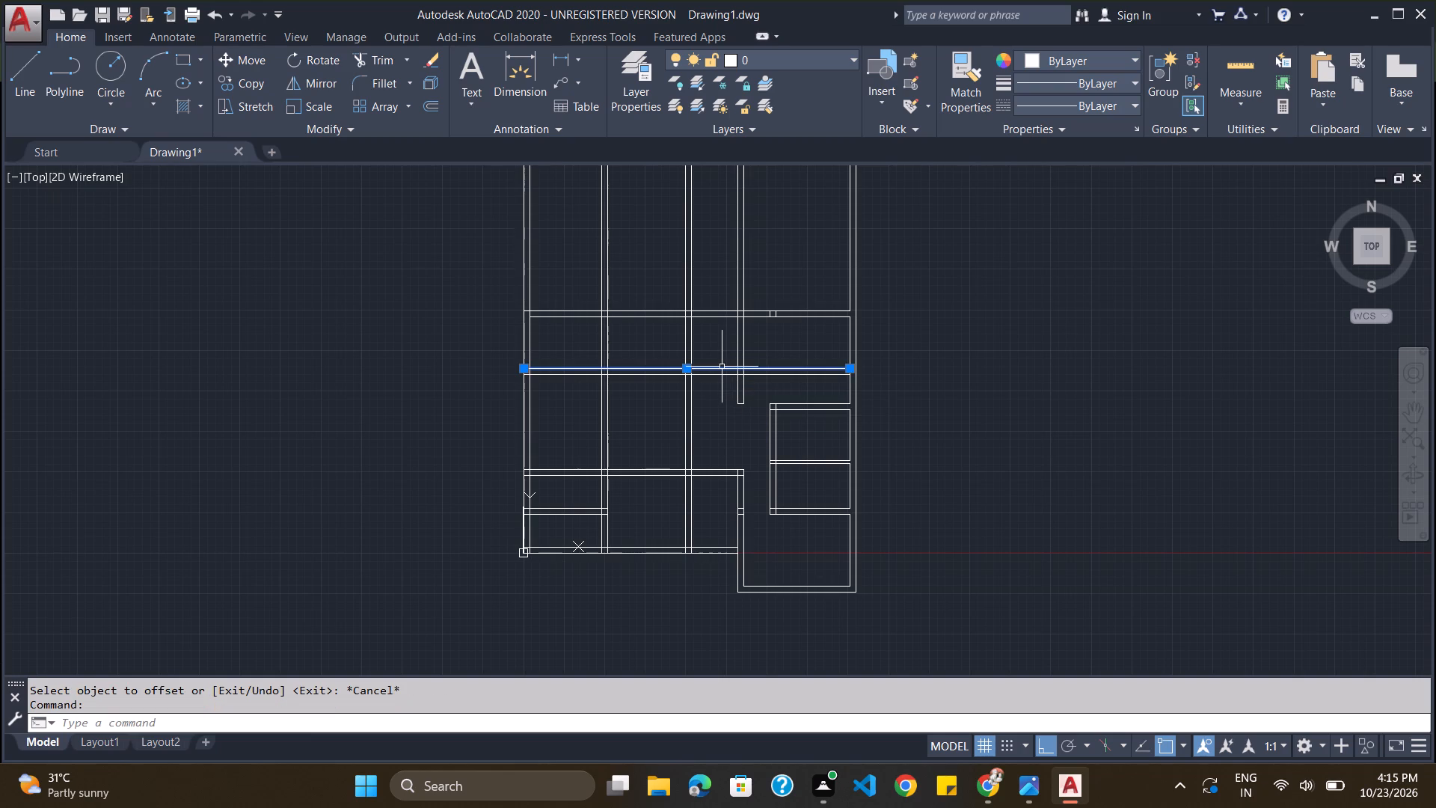
key("Delete")
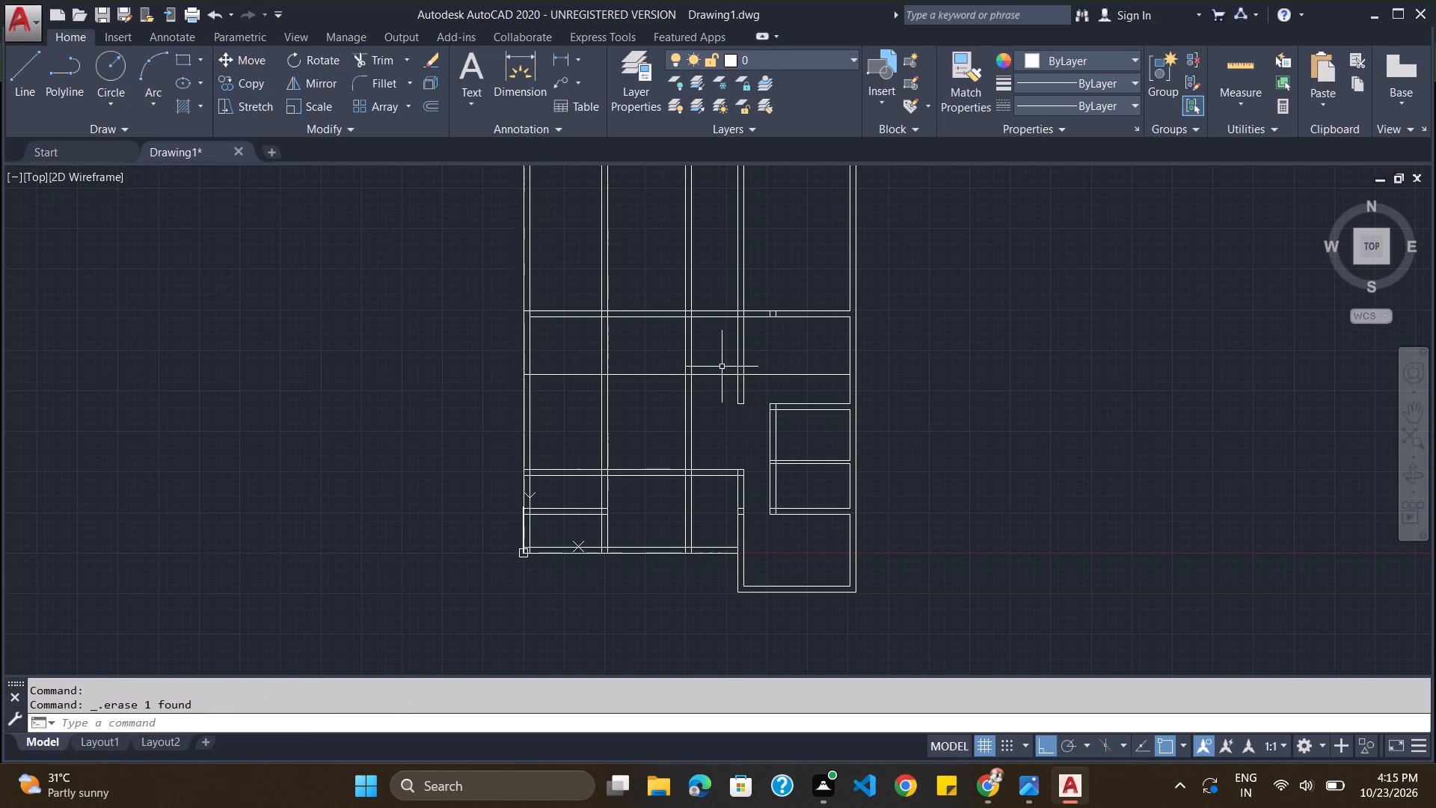
Offset the remaining line of that horizontal wall 230 mm downward to restore the wall thickness.
key("Escape")
key("o")
key("Return")
type("230")
key("Return")
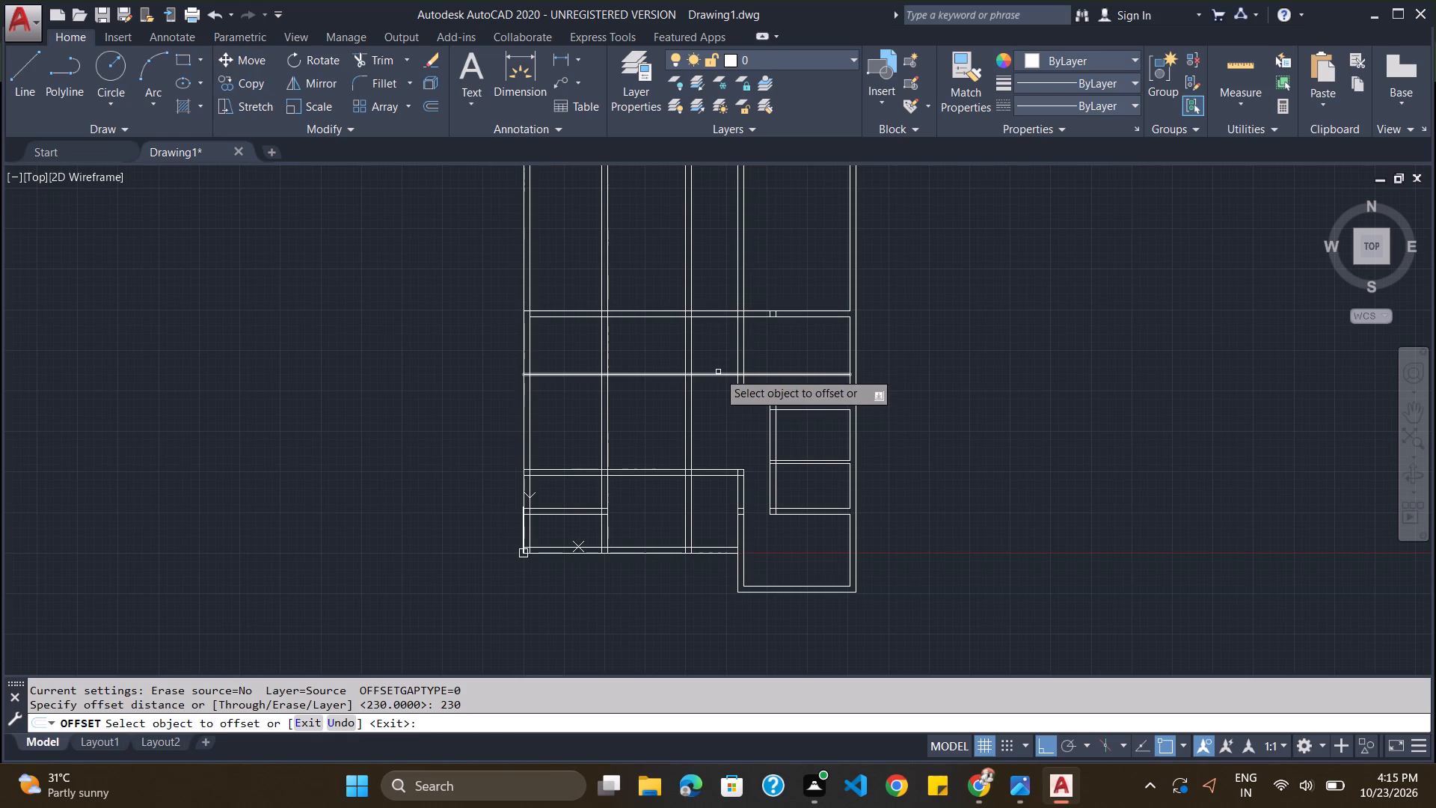
left_click(717, 373)
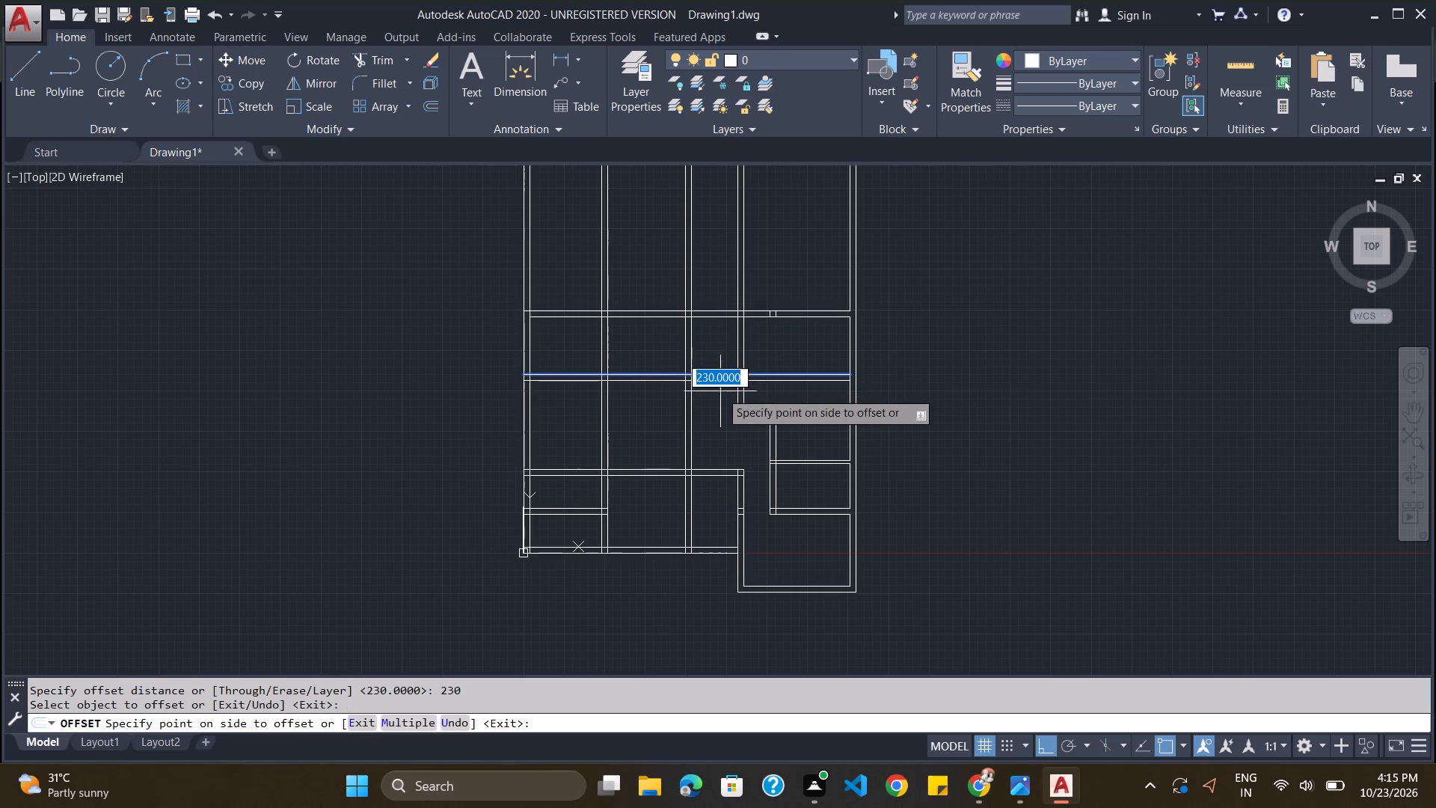
left_click(722, 402)
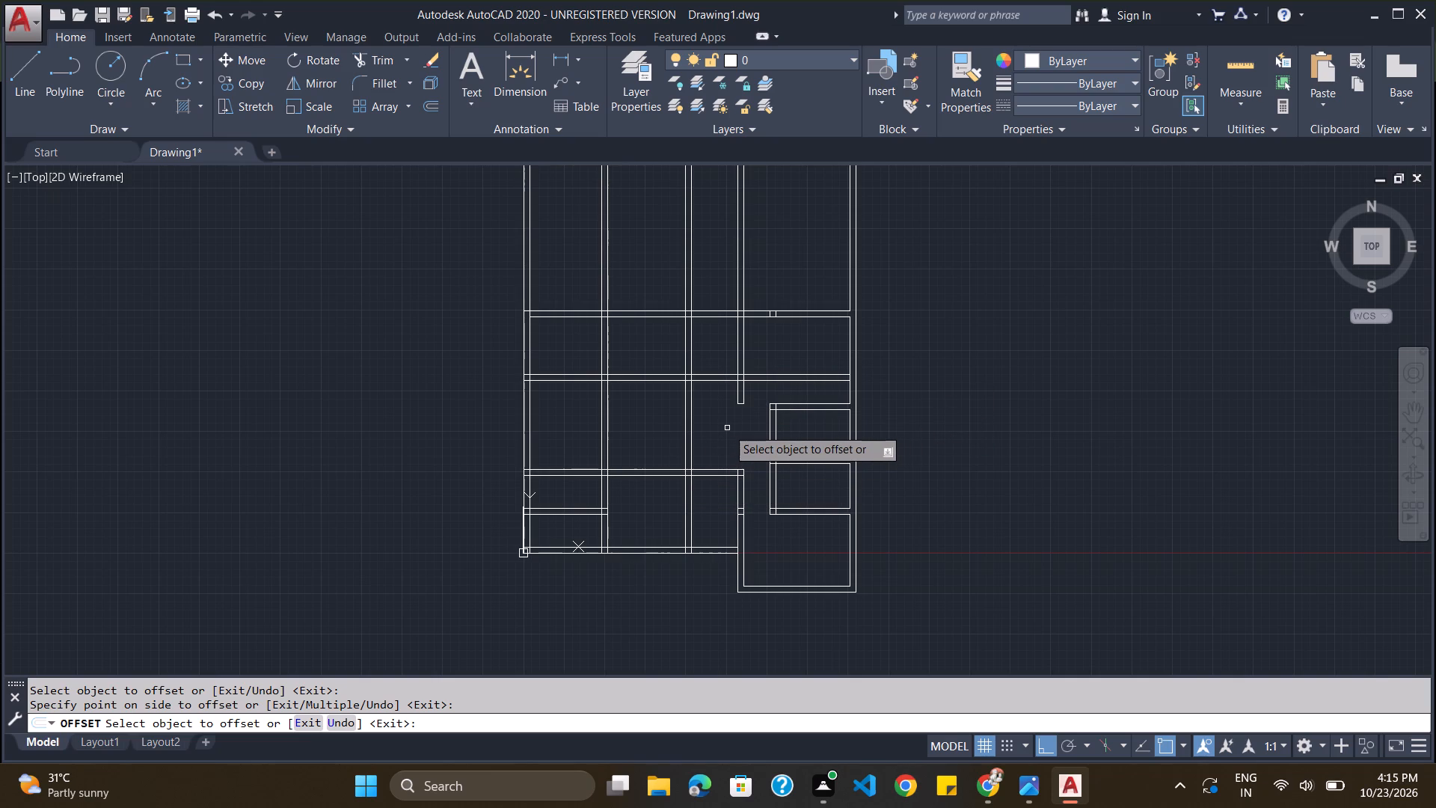
Trim both lines of the new horizontal wall across the narrow bay between the third and fourth vertical walls from the west.
type("trim")
key("Return")
key("Return")
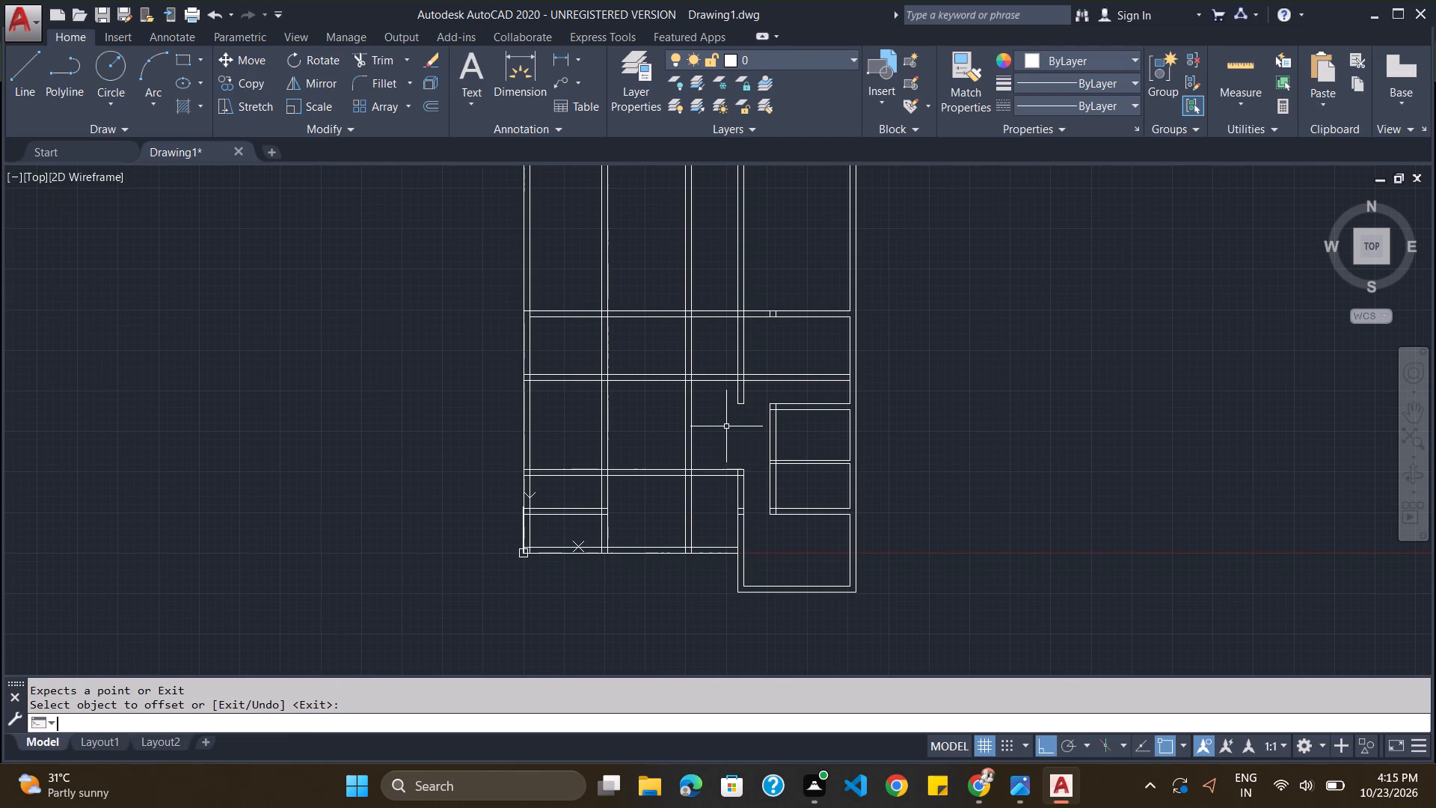
key("Escape")
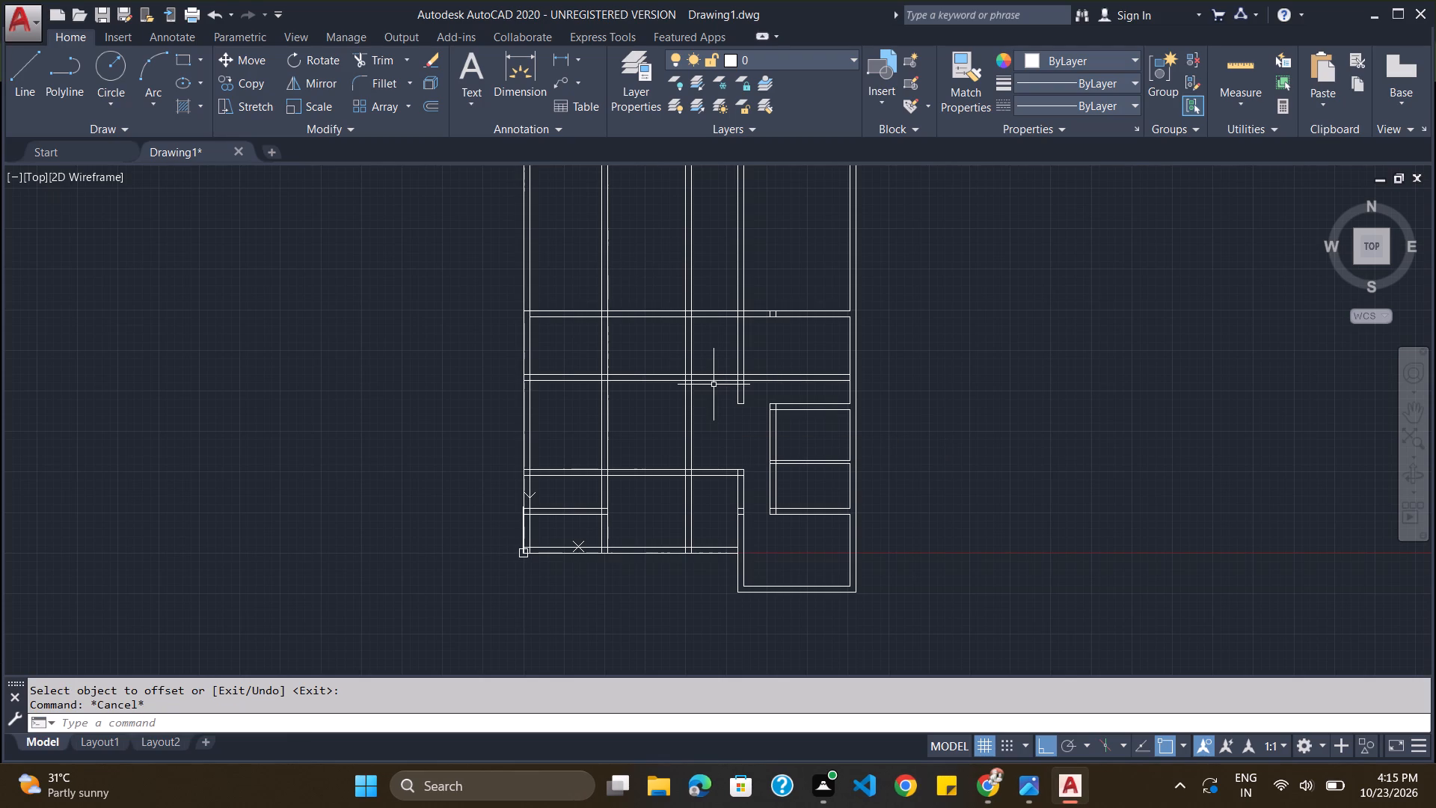
type("trim")
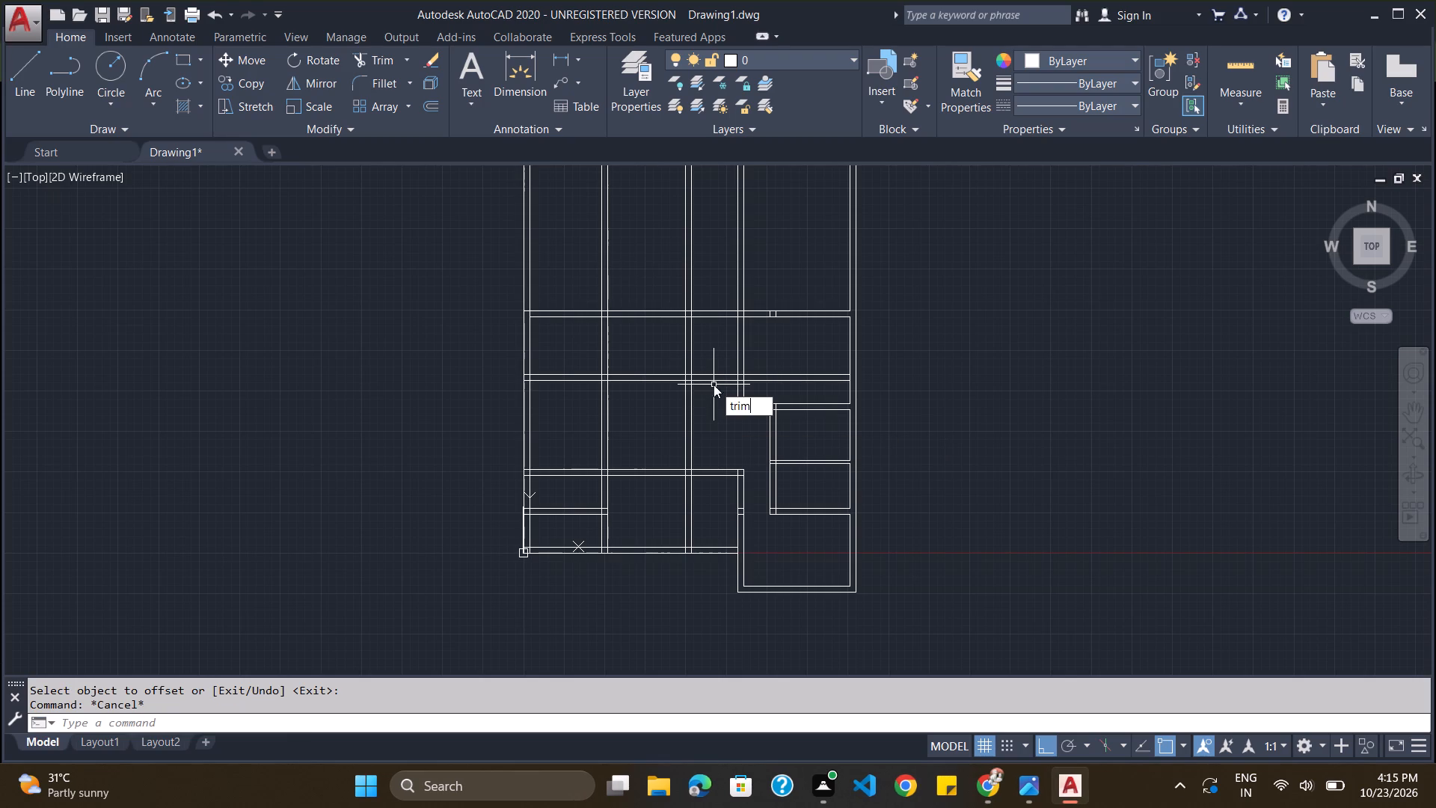
key("Return")
key("Return")
left_click(713, 375)
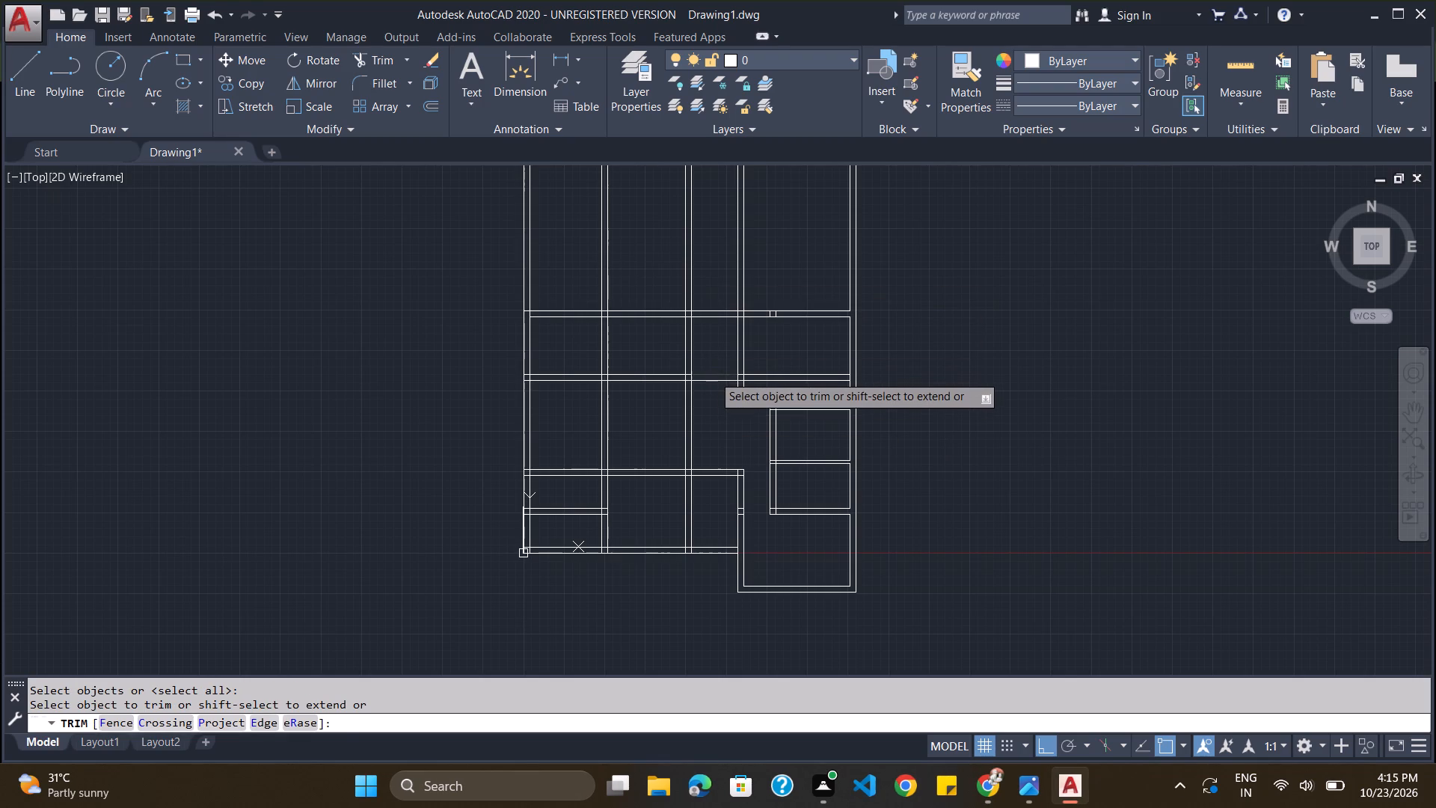
left_click(714, 379)
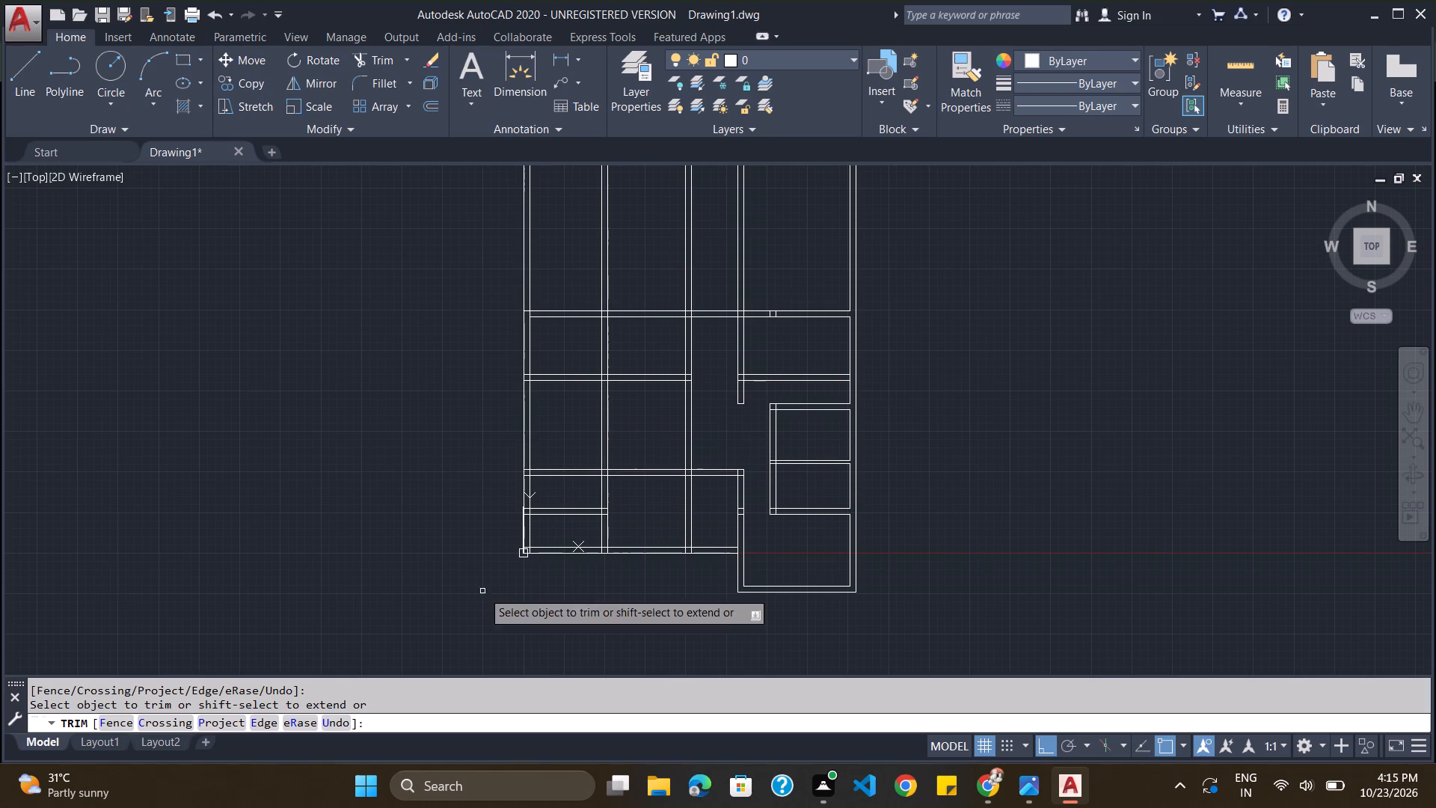
key("Escape")
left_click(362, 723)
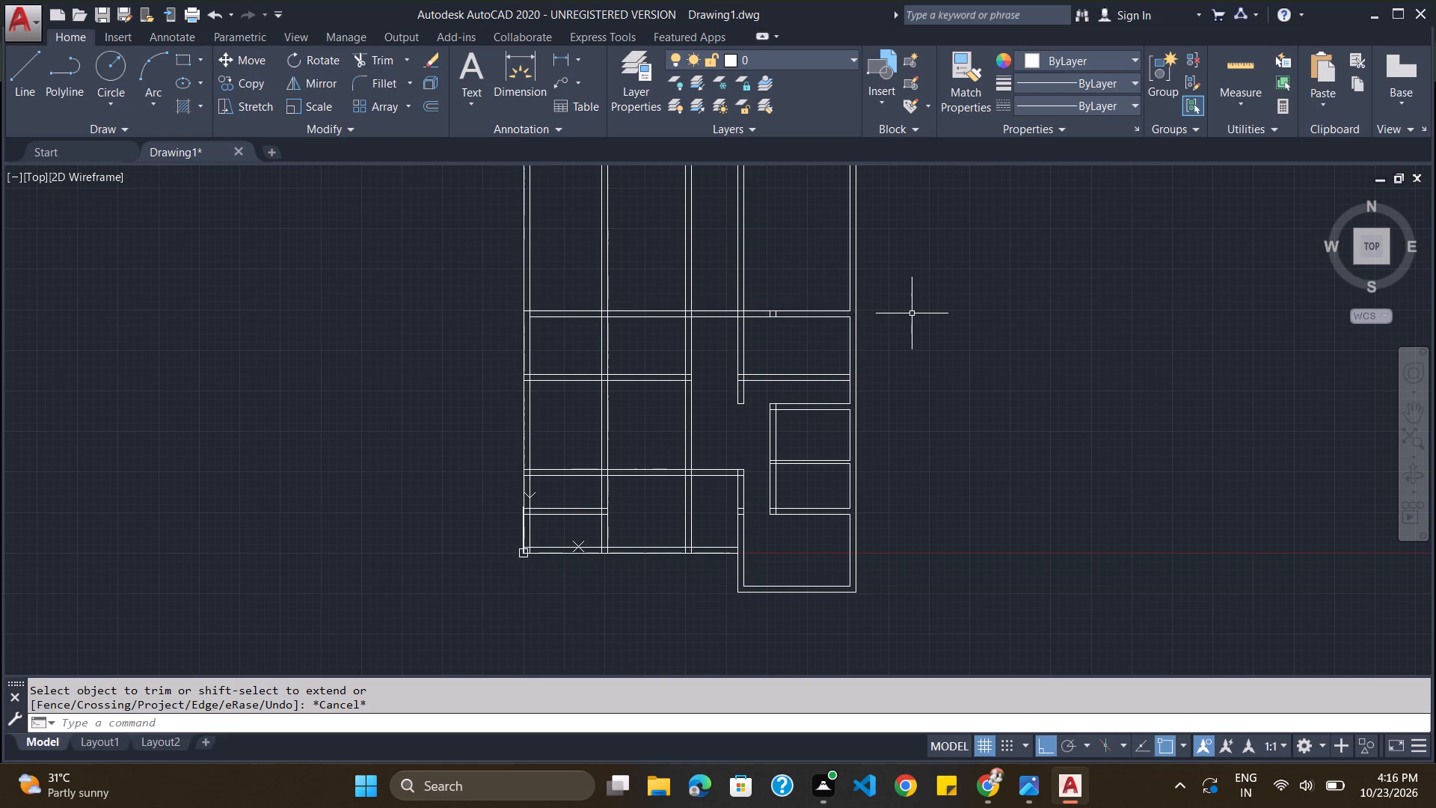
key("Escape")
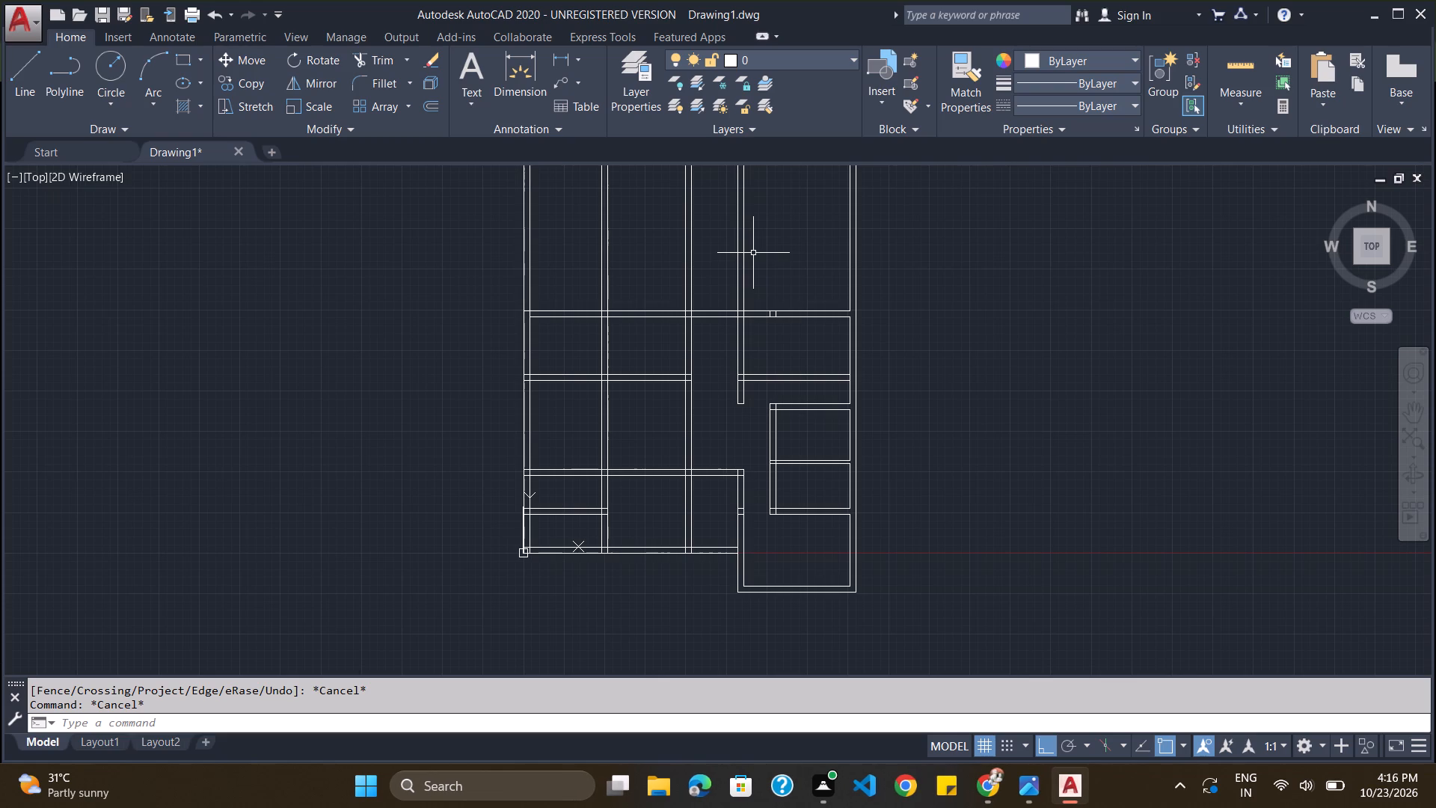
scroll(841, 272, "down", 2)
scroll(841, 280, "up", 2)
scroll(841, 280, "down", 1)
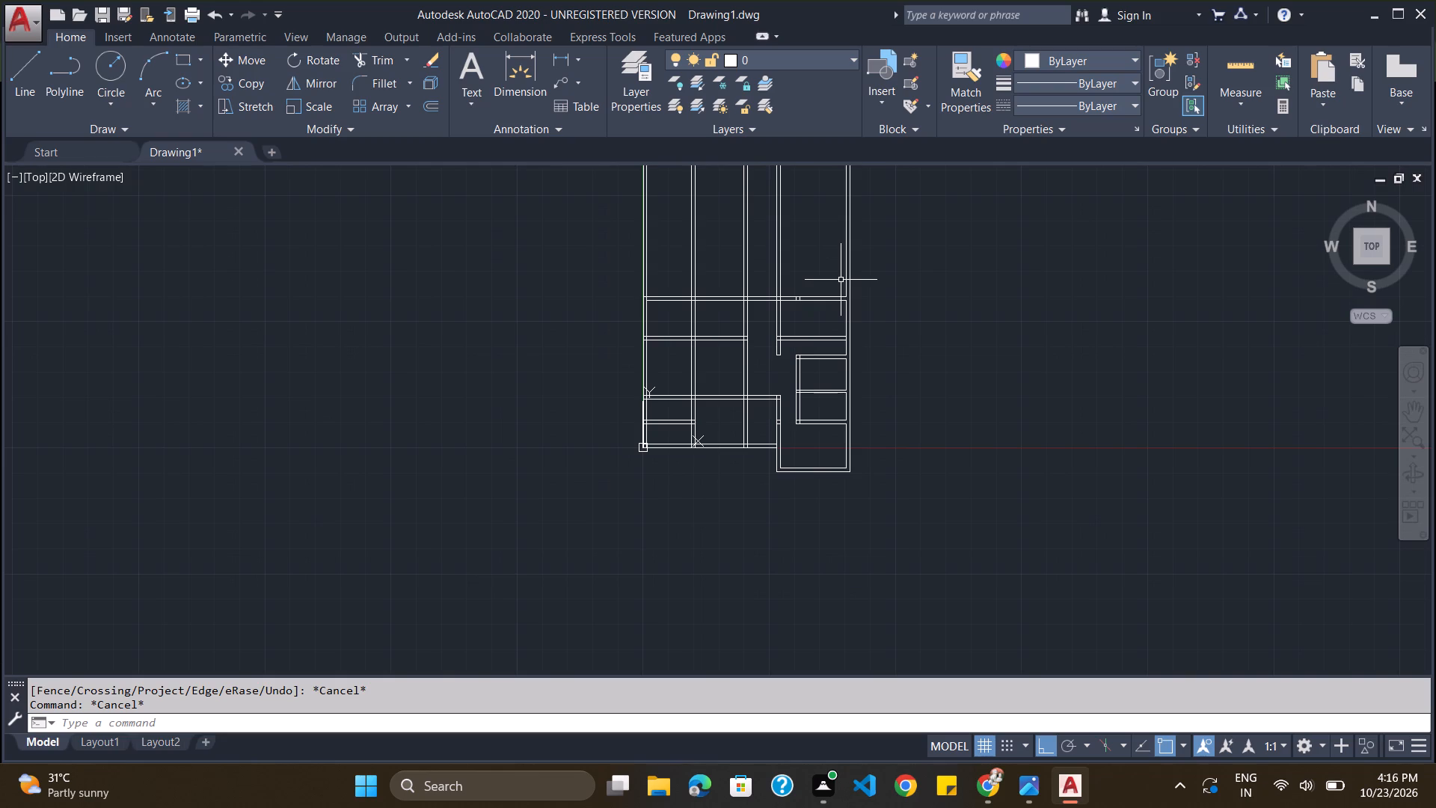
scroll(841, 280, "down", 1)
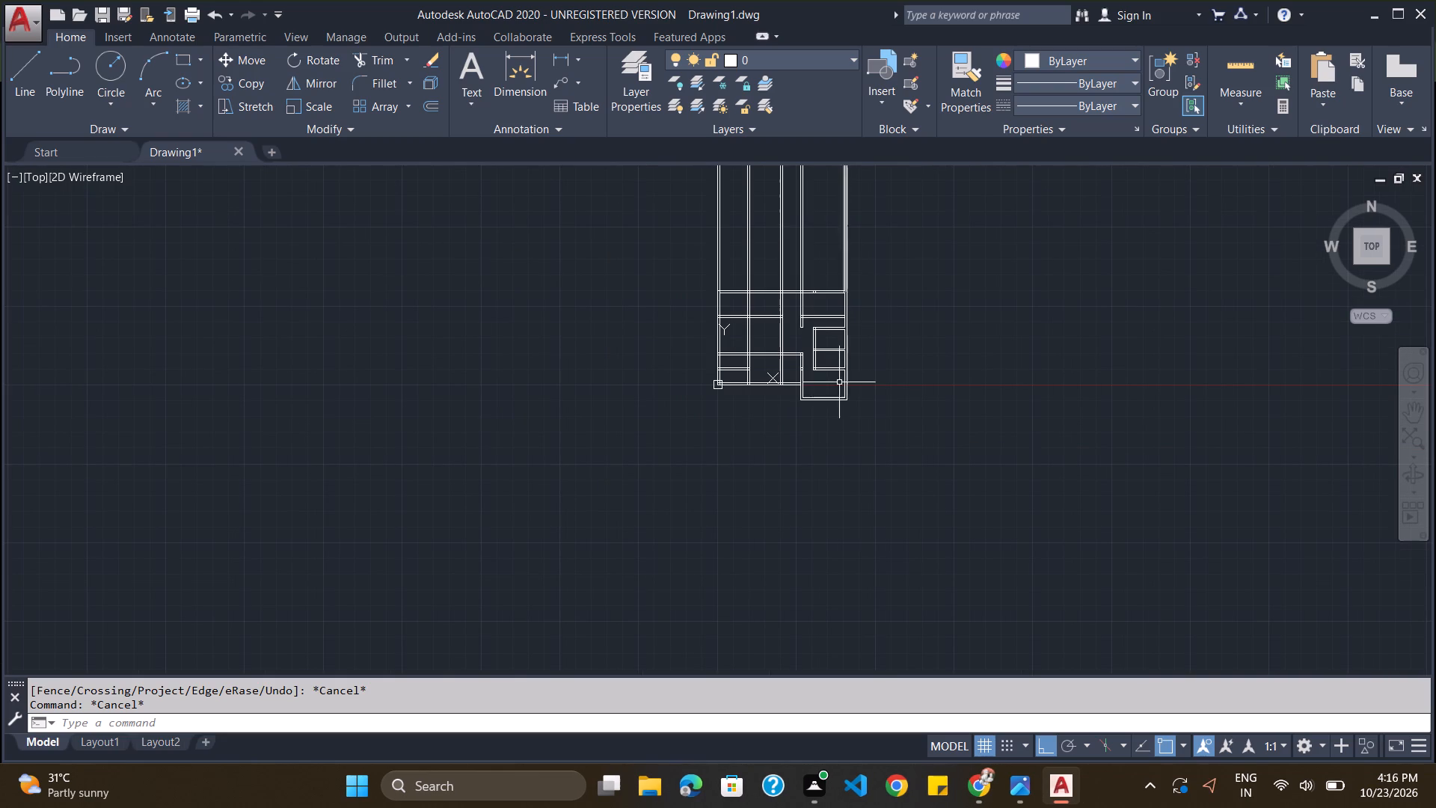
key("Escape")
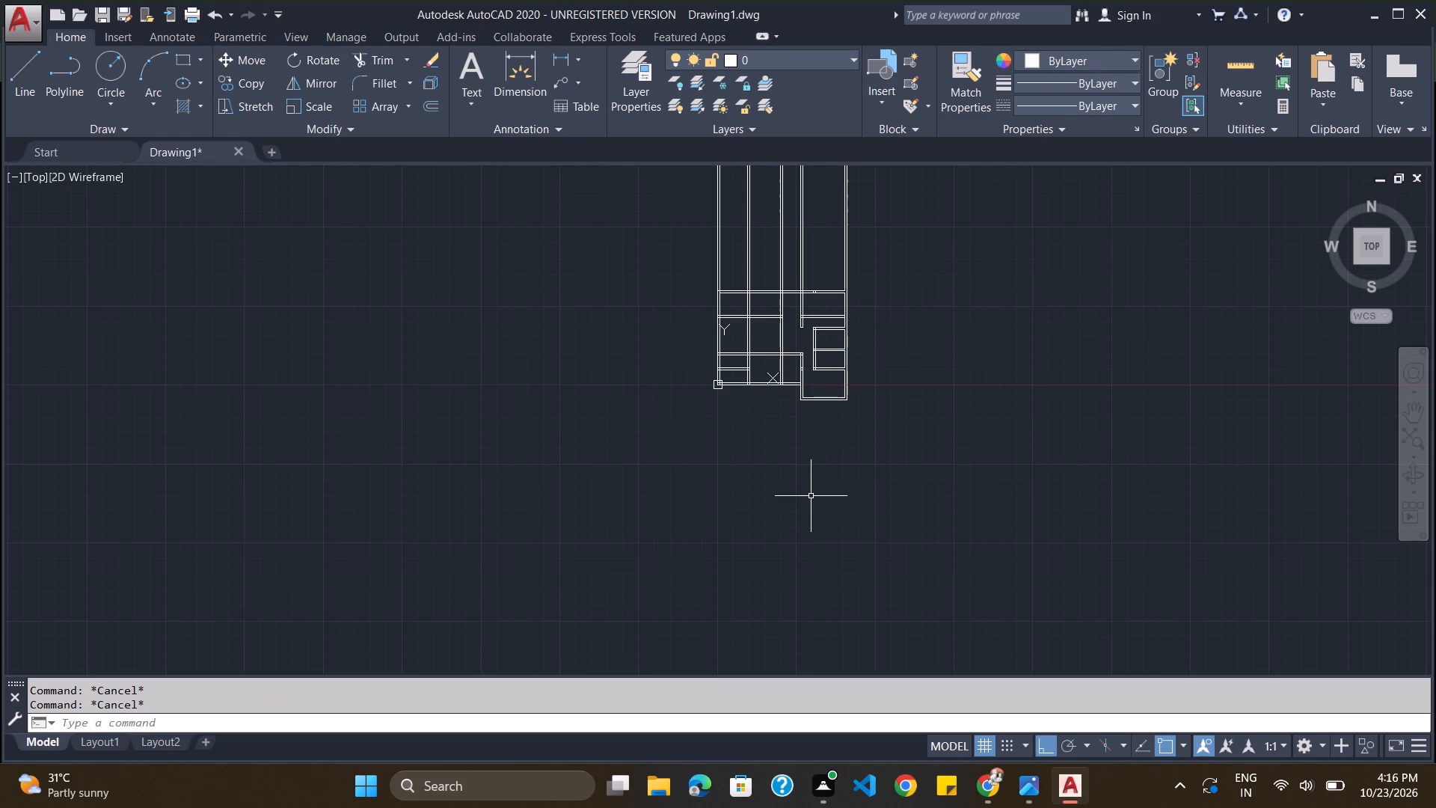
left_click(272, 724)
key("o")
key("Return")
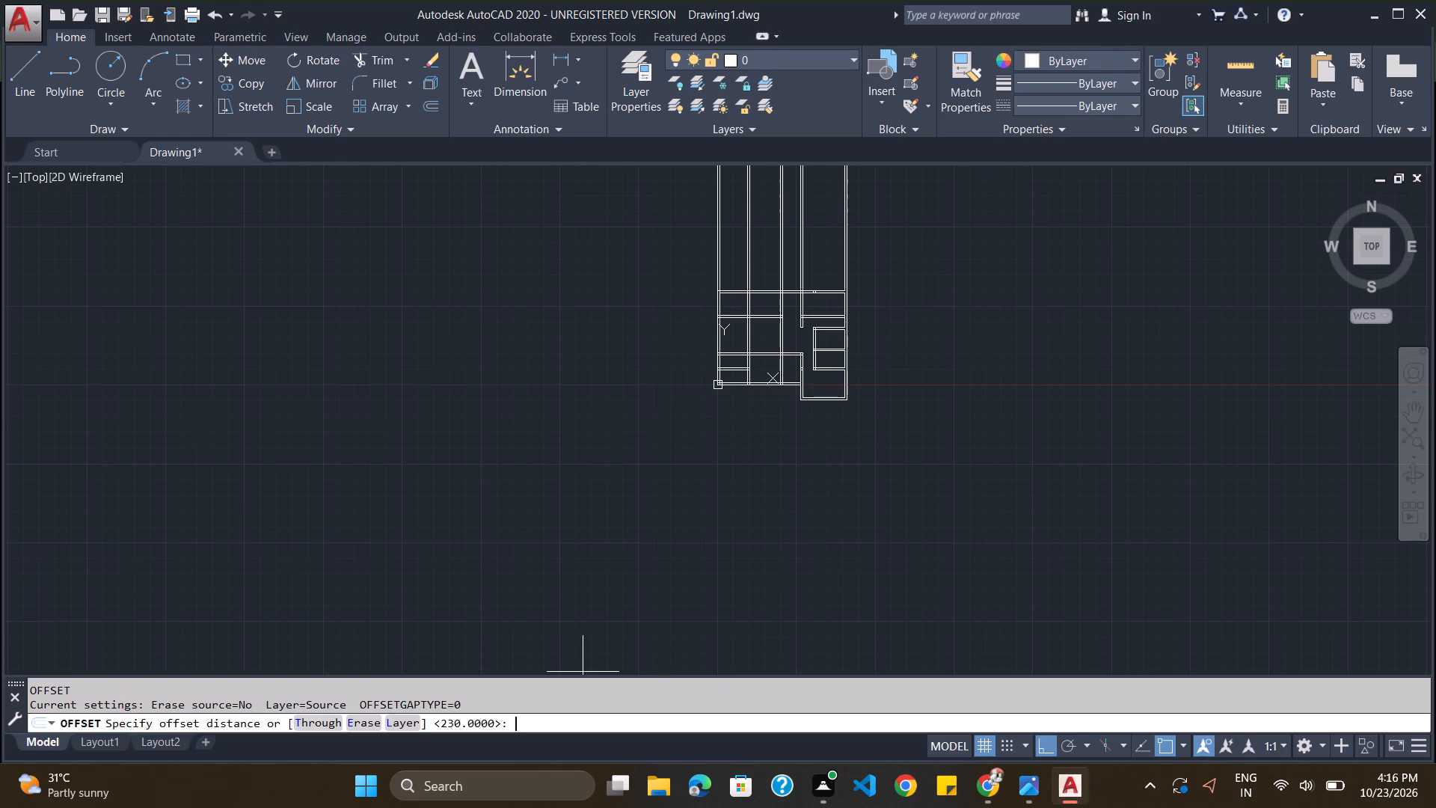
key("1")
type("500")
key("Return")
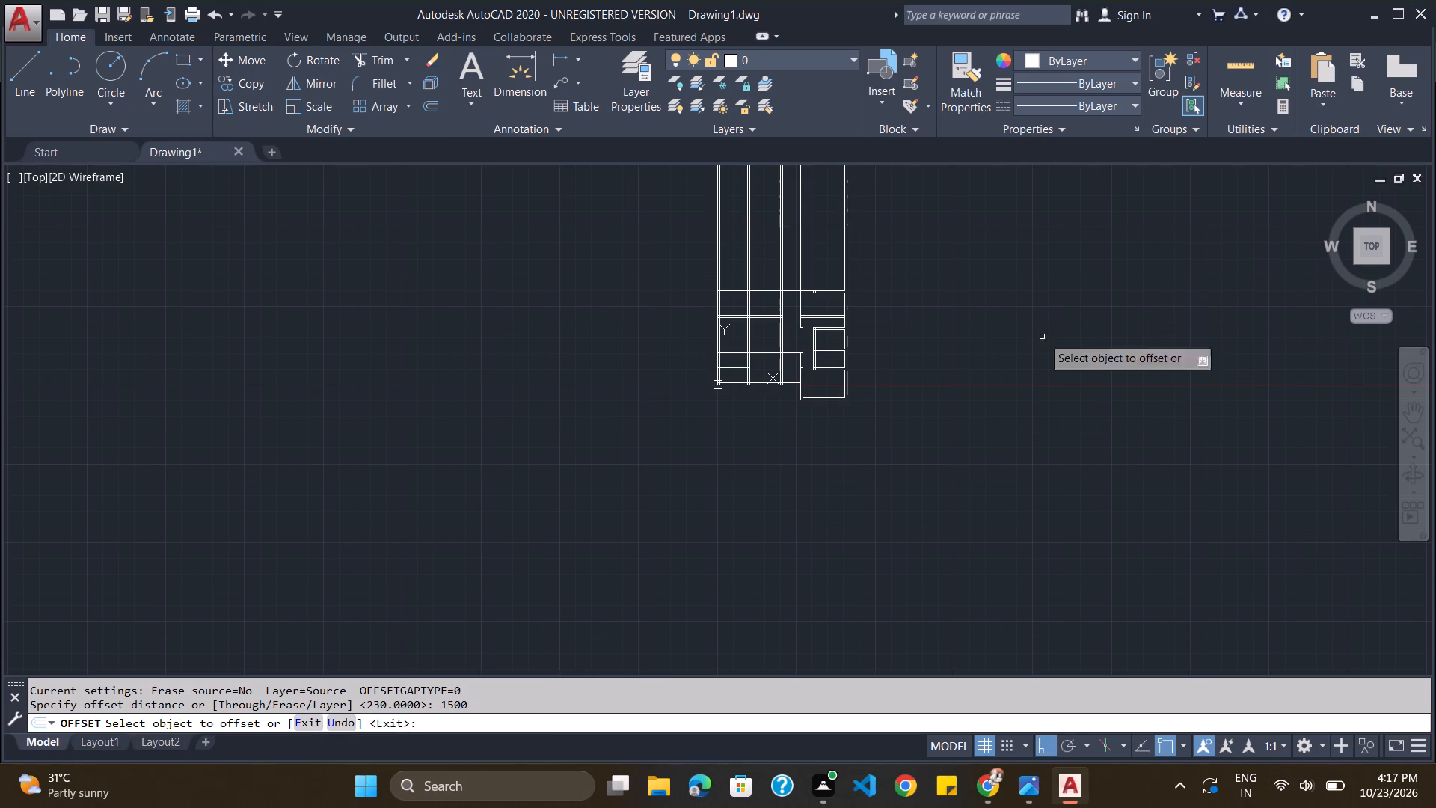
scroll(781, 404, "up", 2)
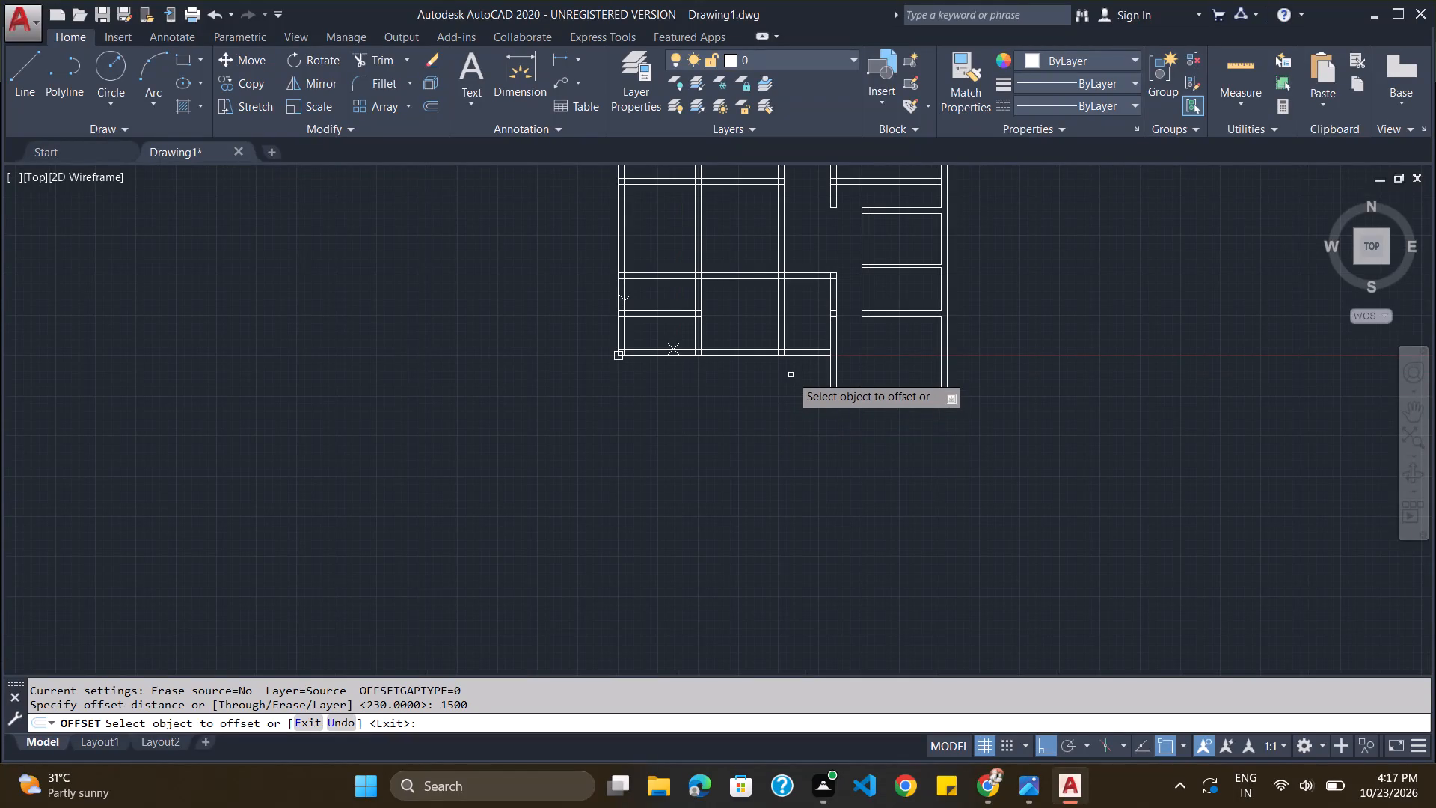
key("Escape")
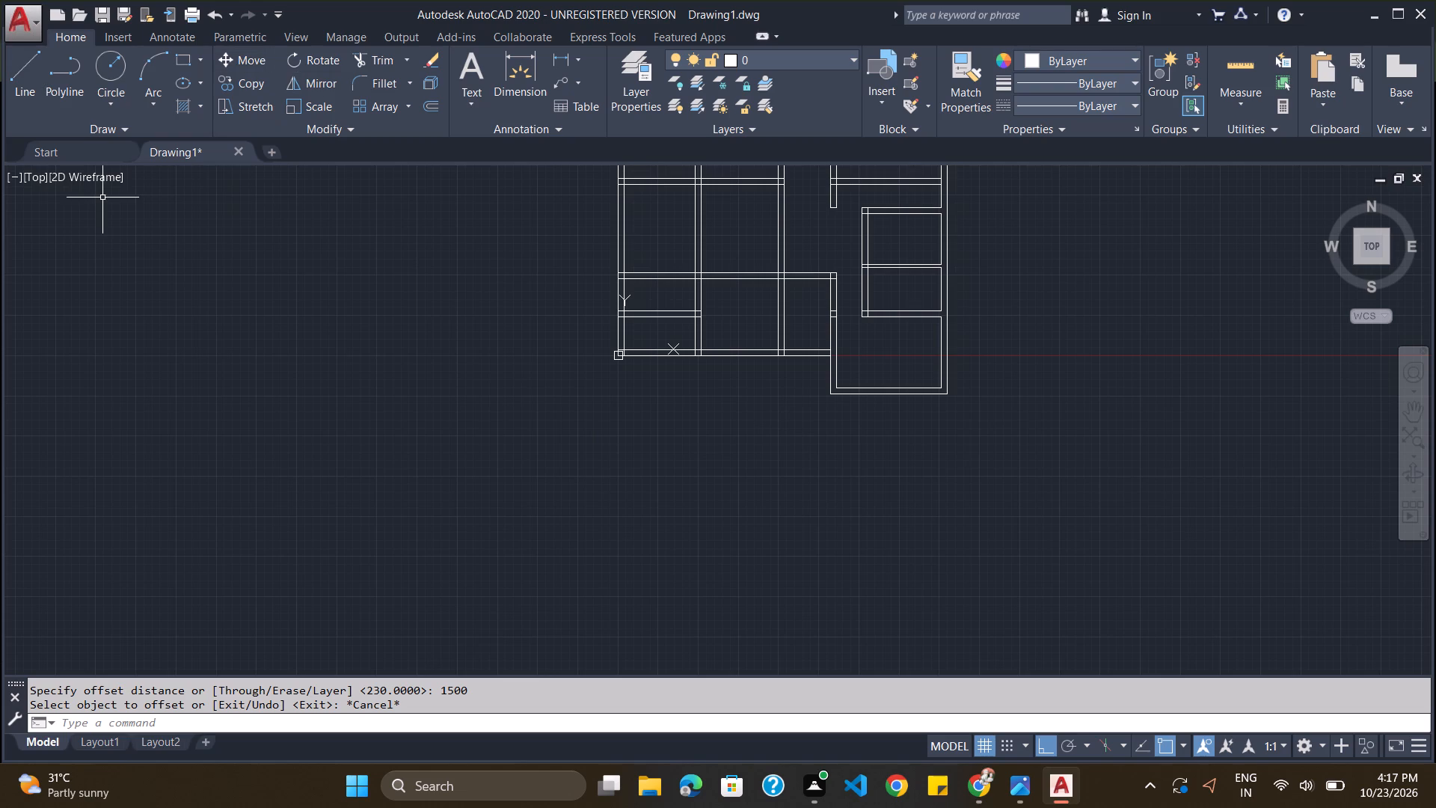
Draw a horizontal ray westward from the outer southwest corner of the projecting southeast room.
type("ray")
key("Return")
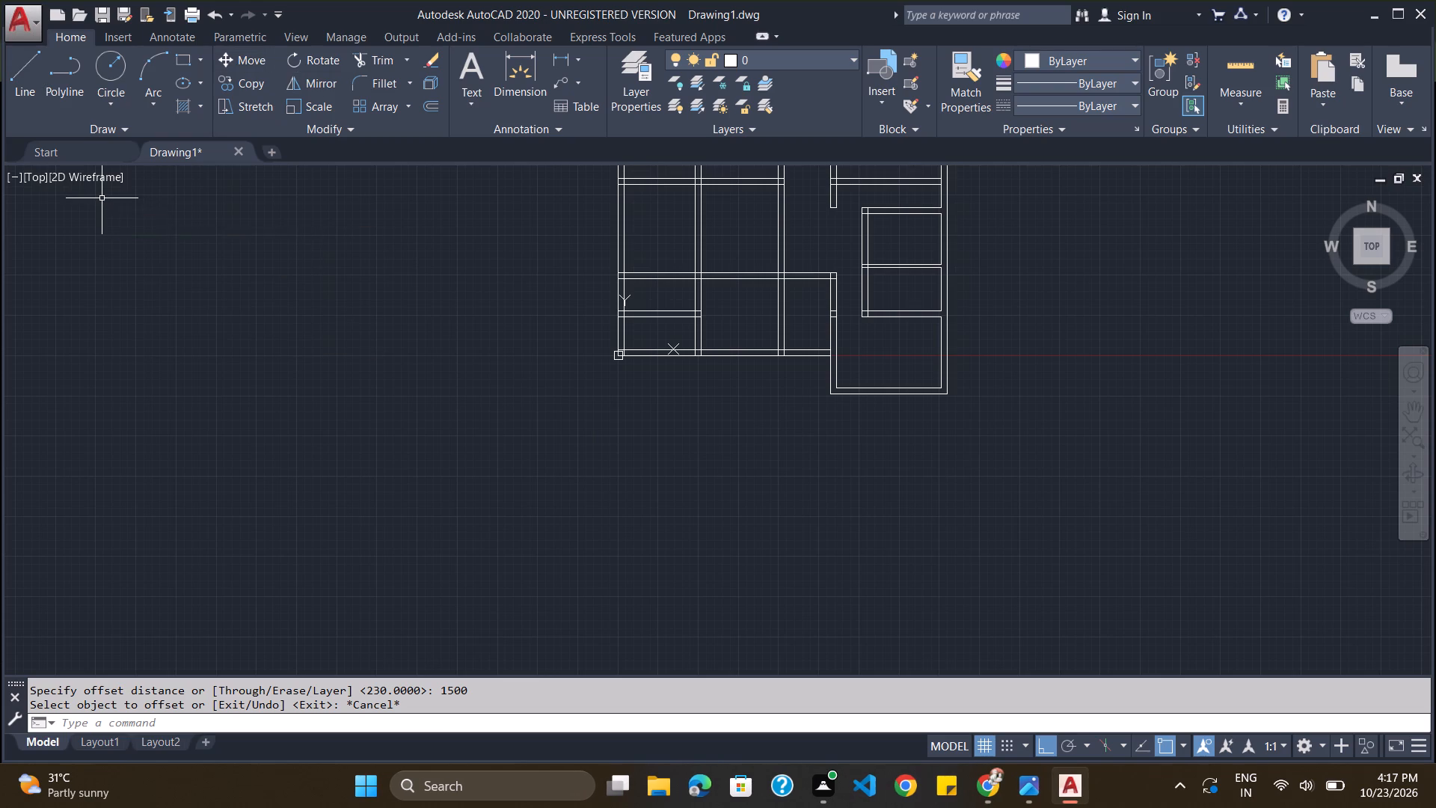
left_click(832, 394)
left_click(538, 382)
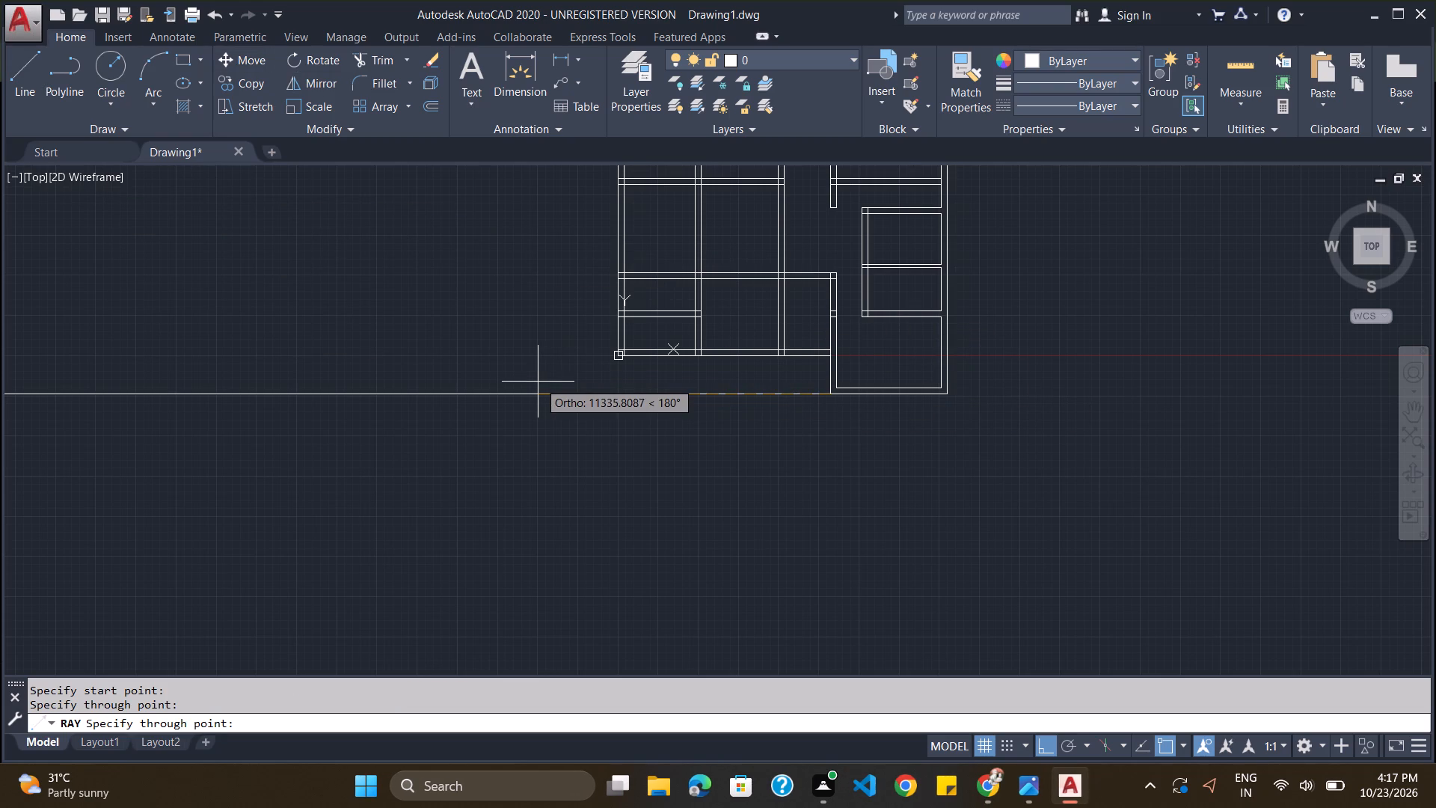
key("Escape")
Offset the outer face line of the plan's west wall 1500 mm outward to the west.
scroll(628, 337, "down", 3)
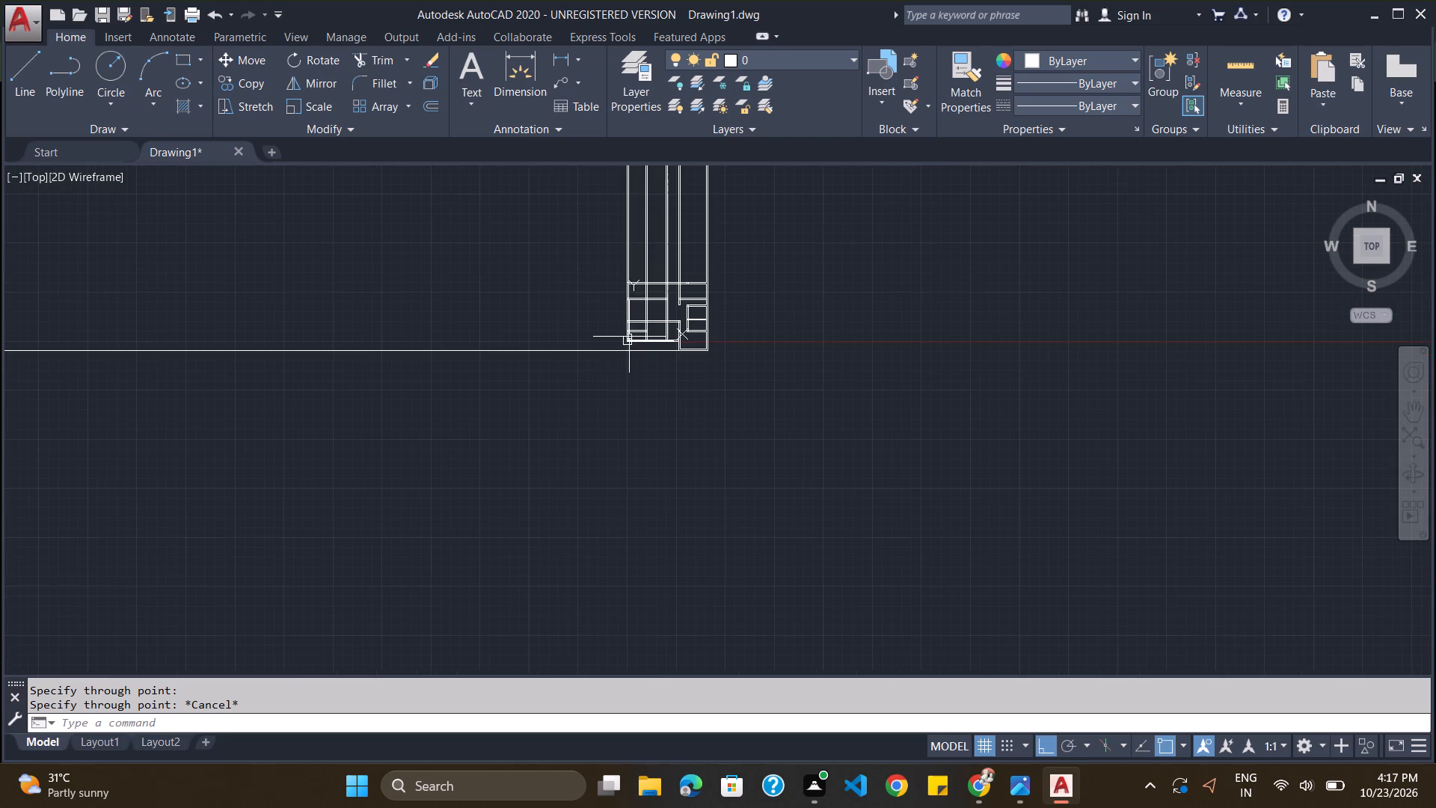
scroll(629, 337, "up", 2)
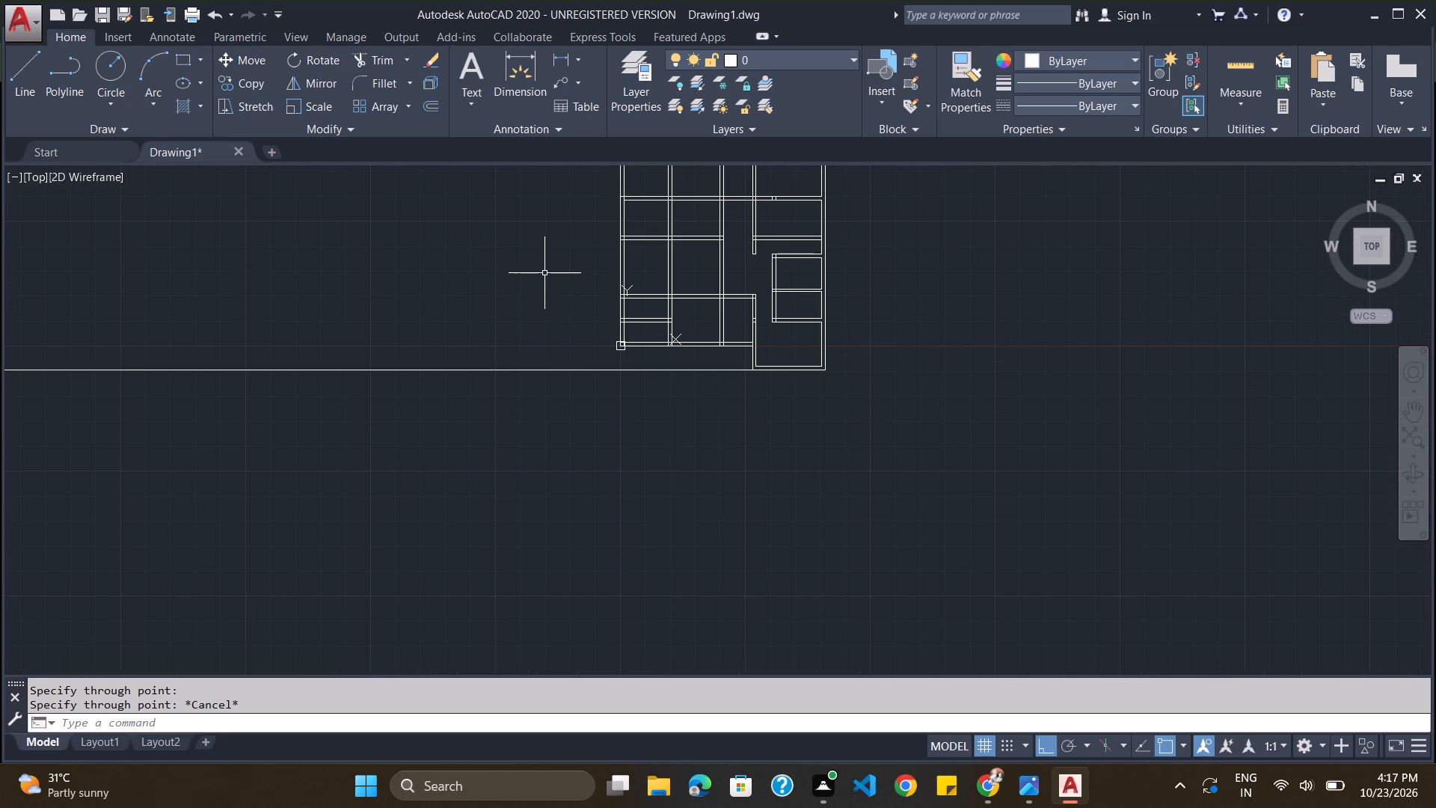
scroll(544, 273, "down", 4)
scroll(543, 281, "up", 2)
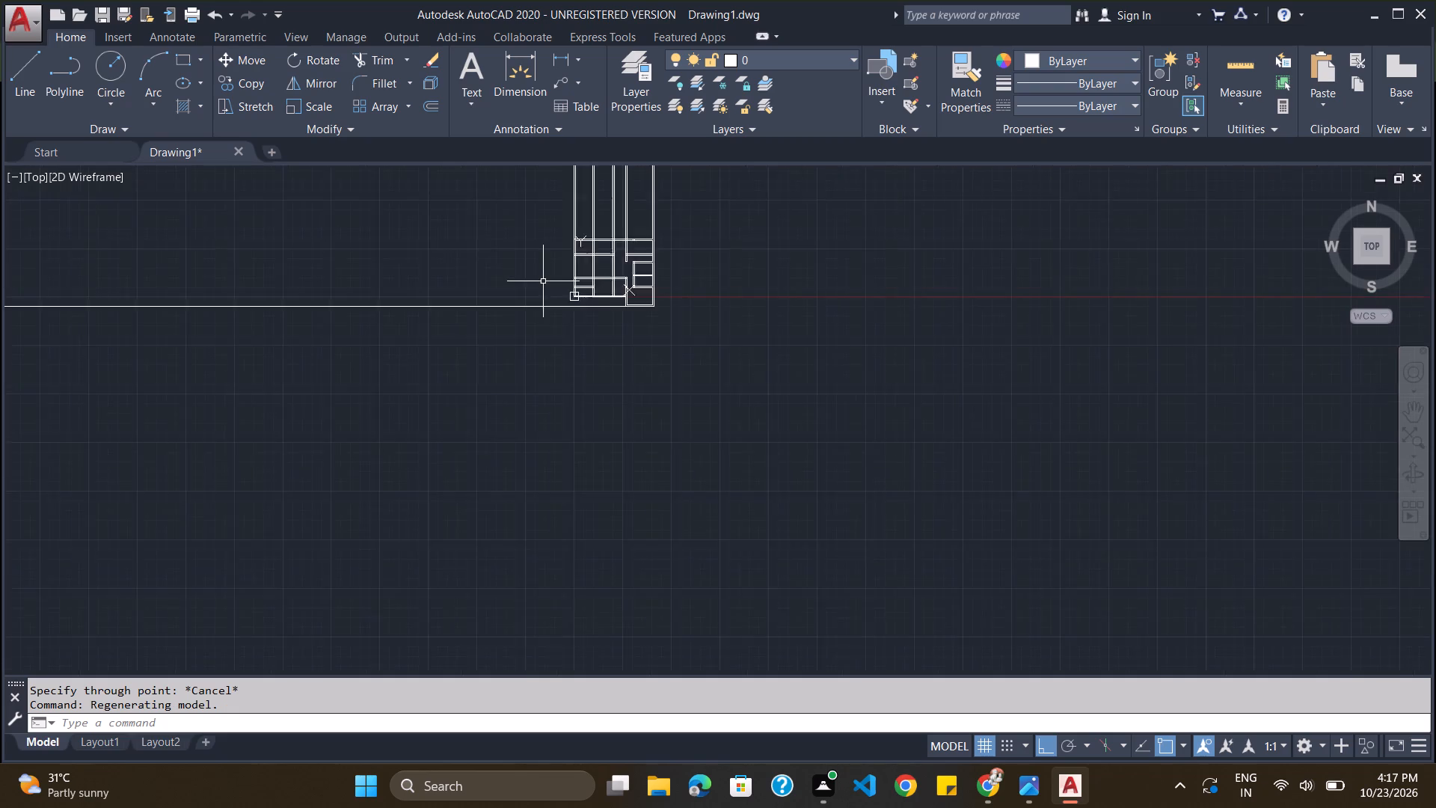
scroll(543, 281, "up", 4)
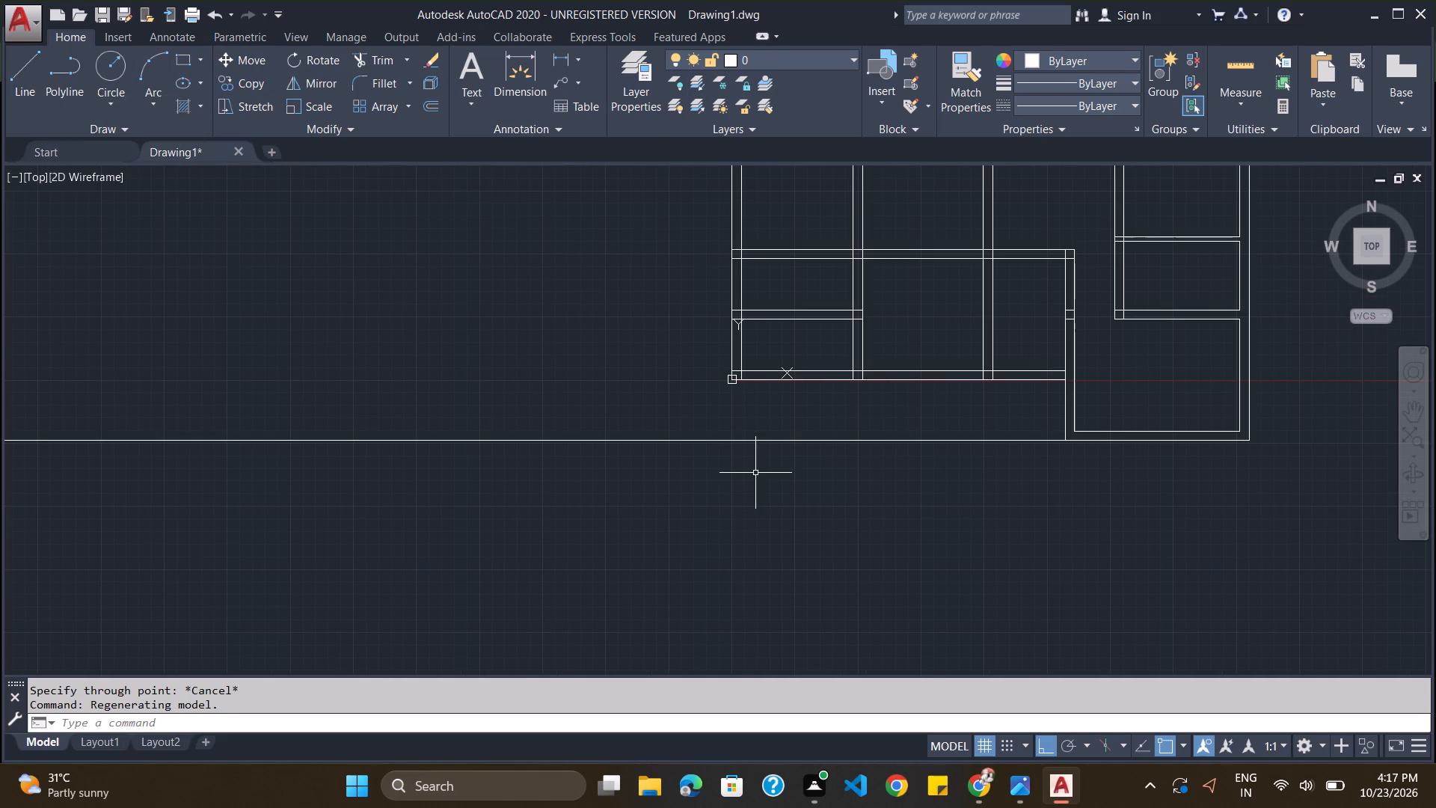
key("Escape")
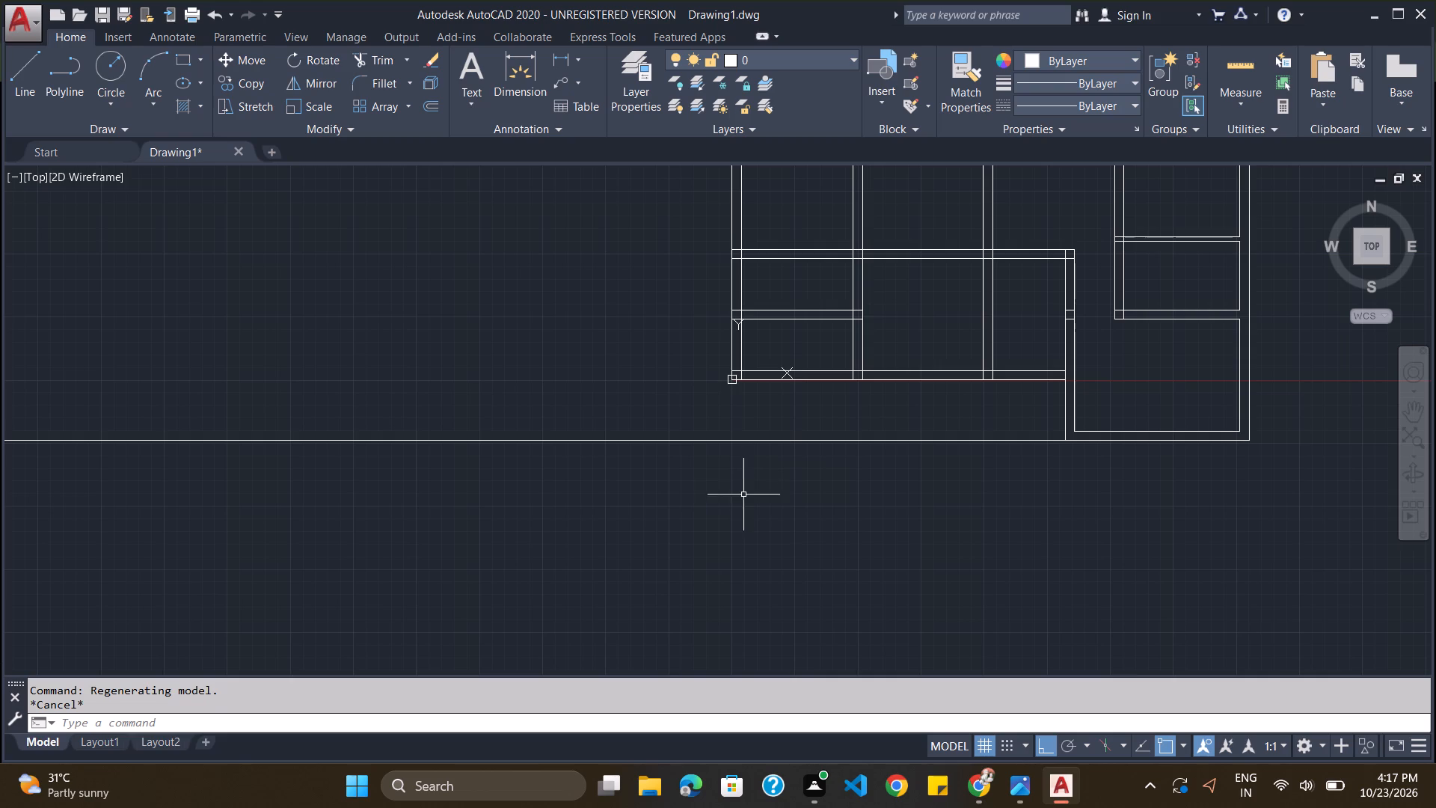
left_click(164, 723)
key("o")
key("Return")
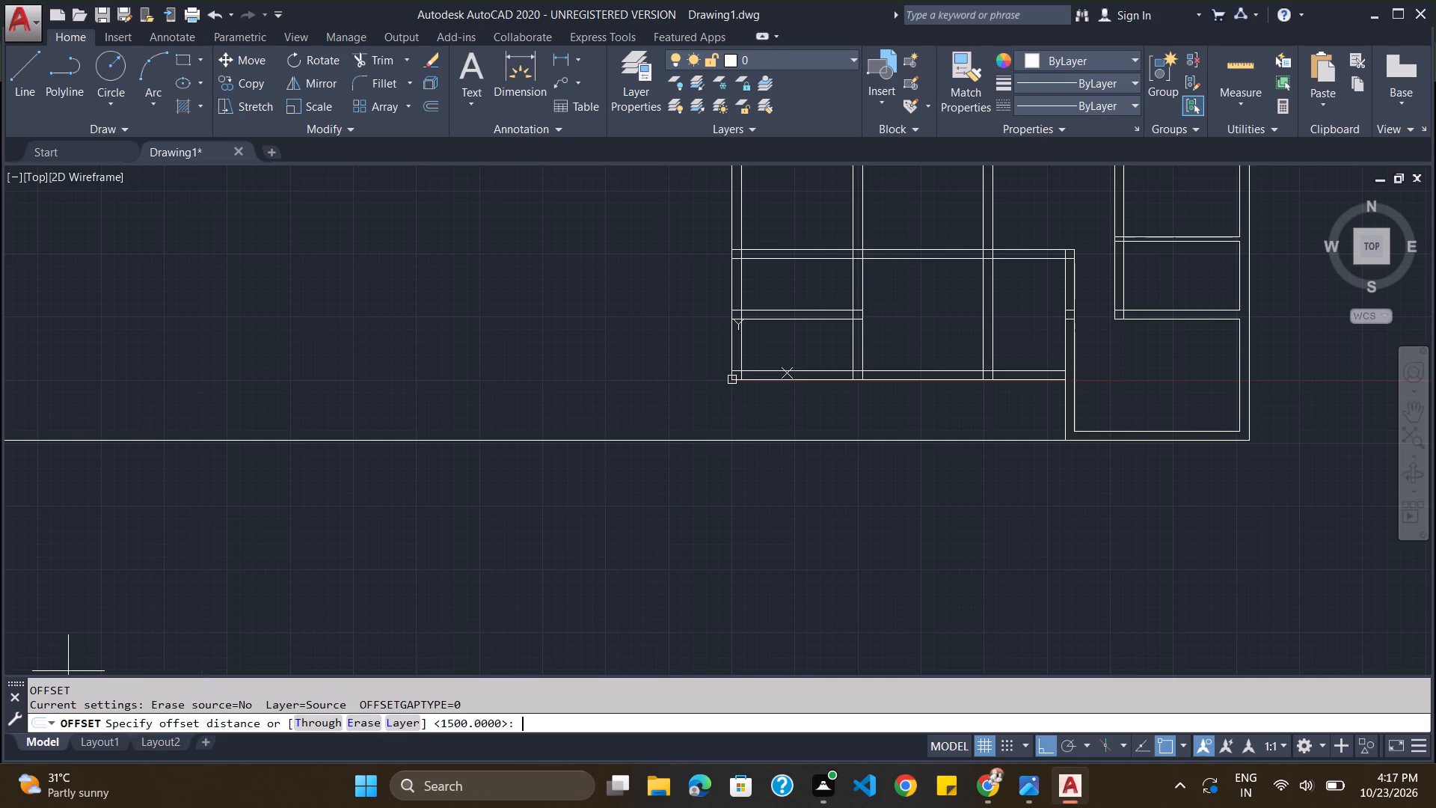
type("1500")
key("Return")
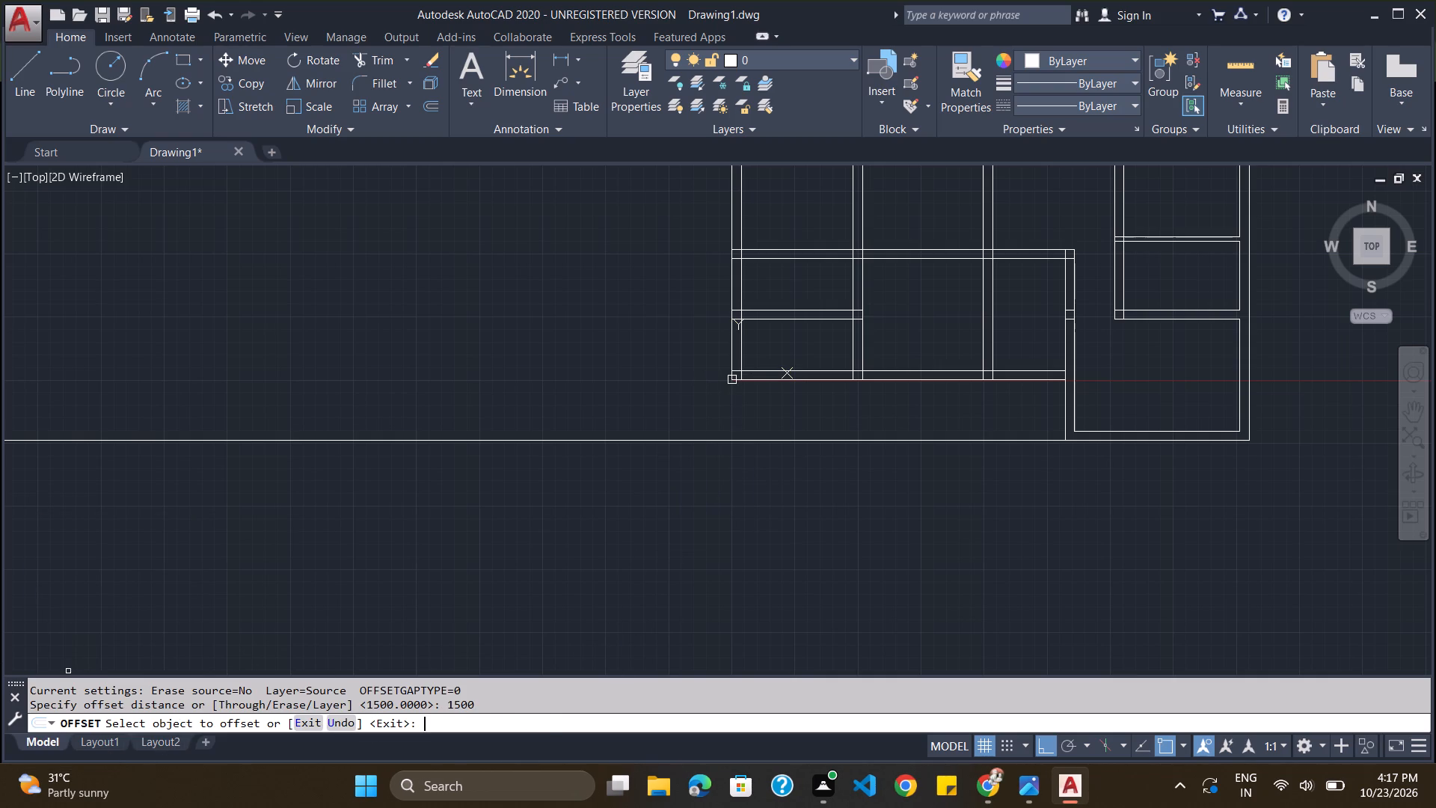
left_click(730, 349)
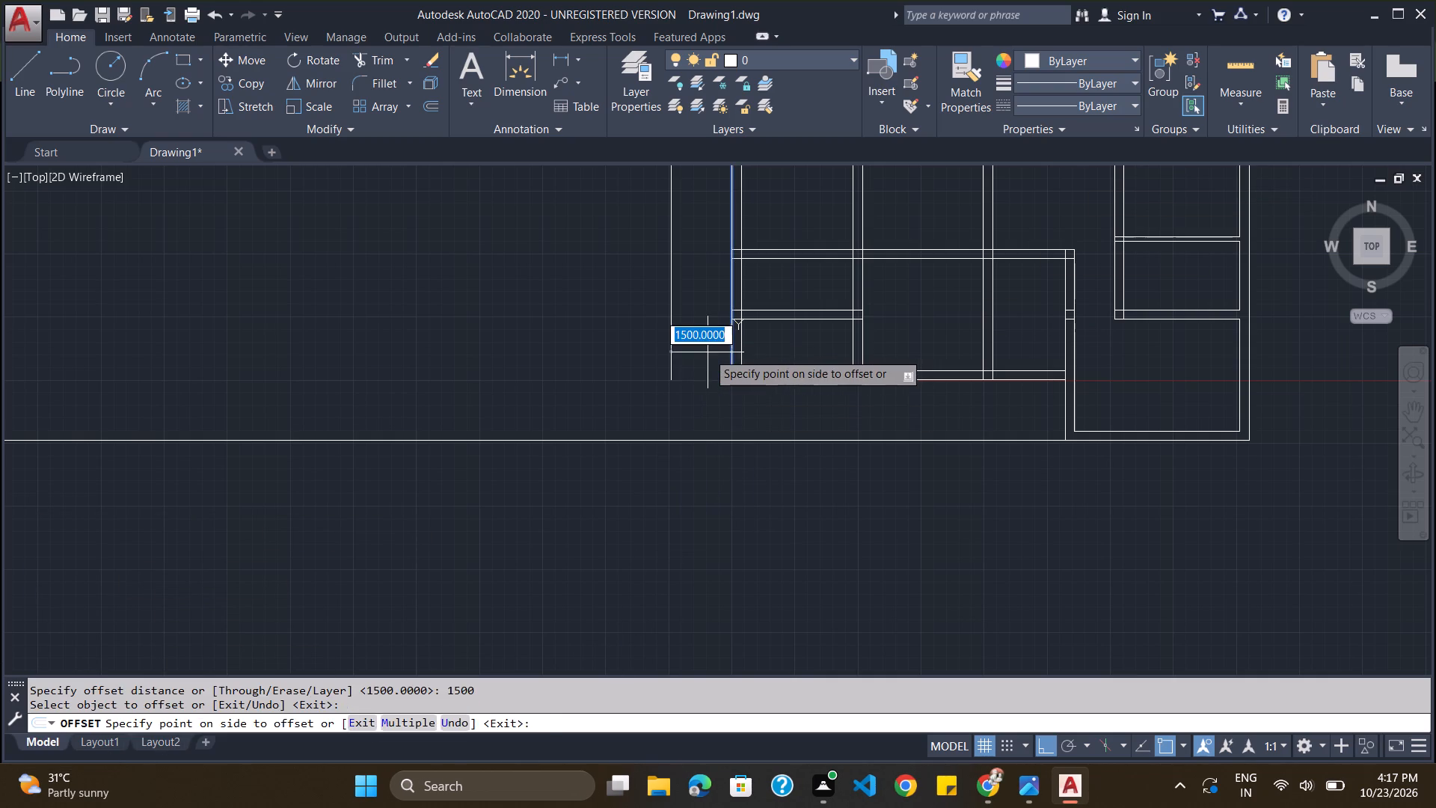
left_click(708, 352)
key("Escape")
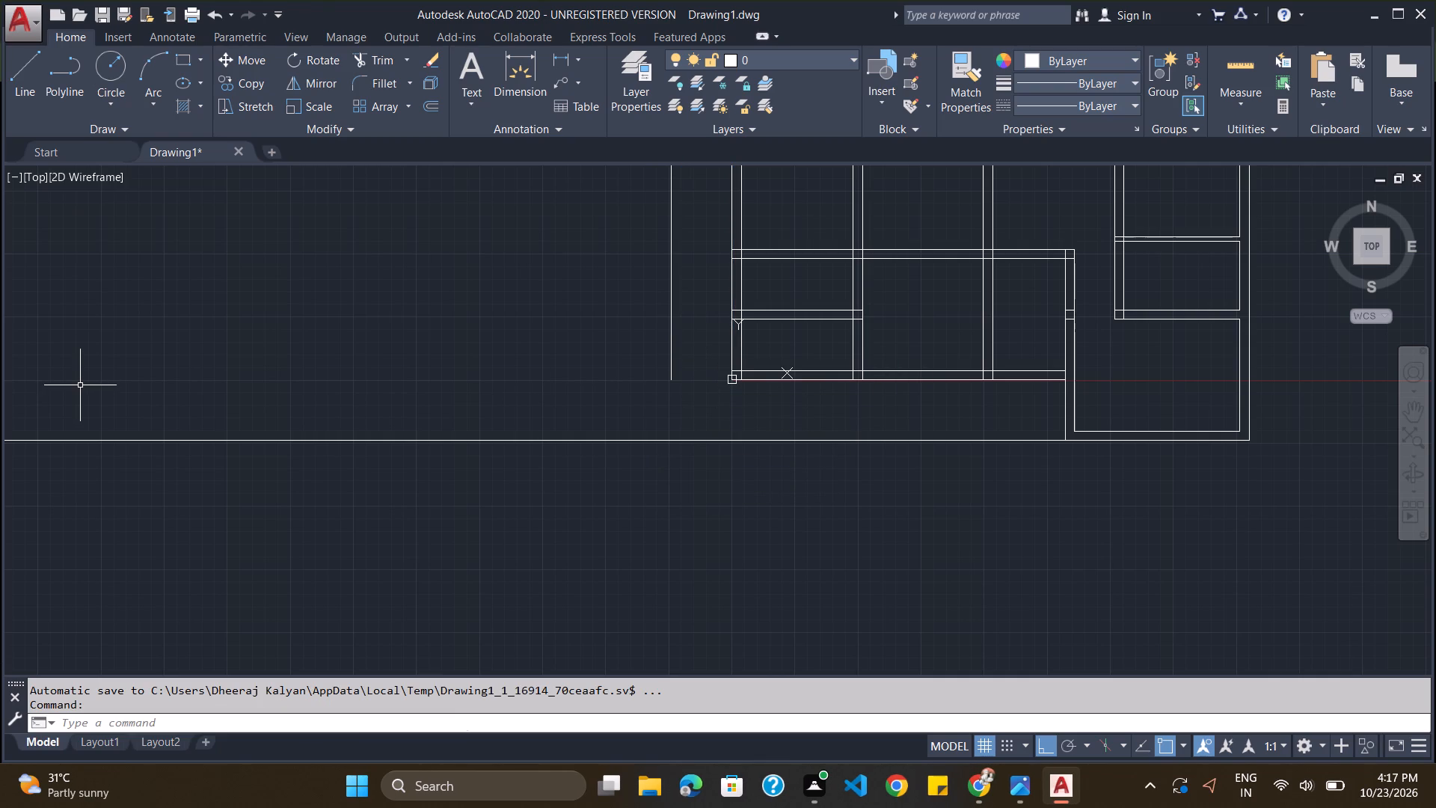
Draw a vertical ray downward from the lower end of the new west offset line, crossing the horizontal ray.
key("r")
key("a")
key("y")
key("Return")
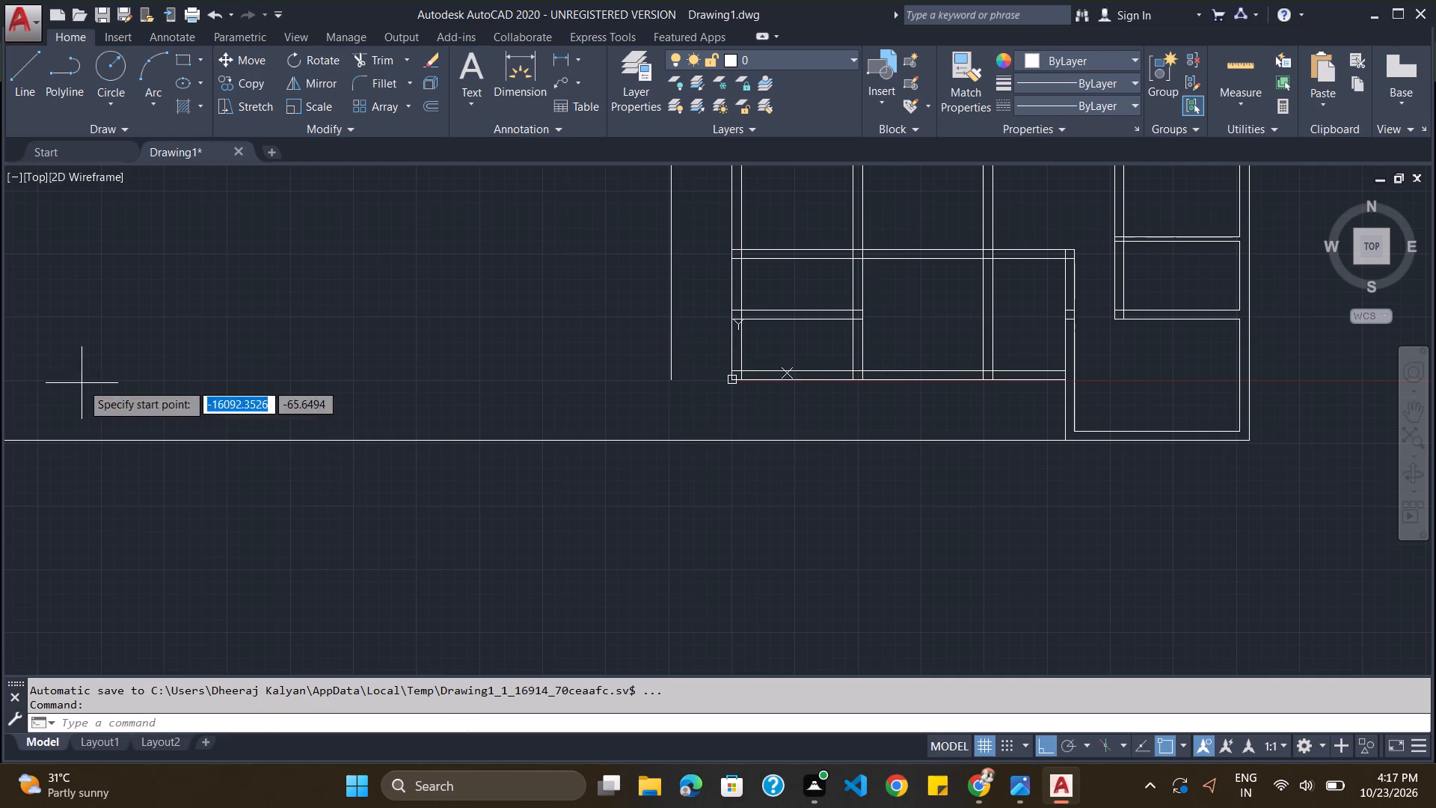
left_click(672, 385)
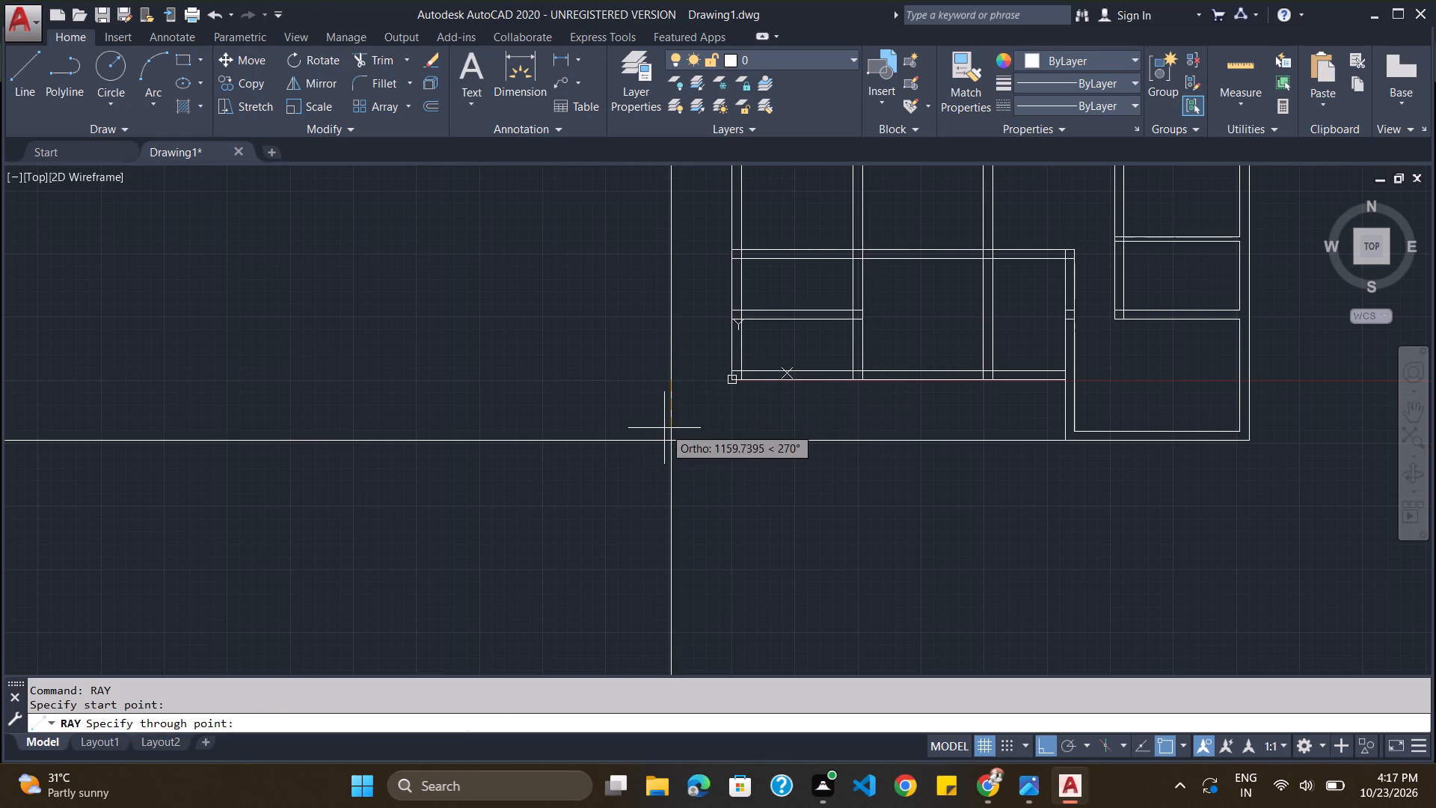
left_click(664, 429)
key("Escape")
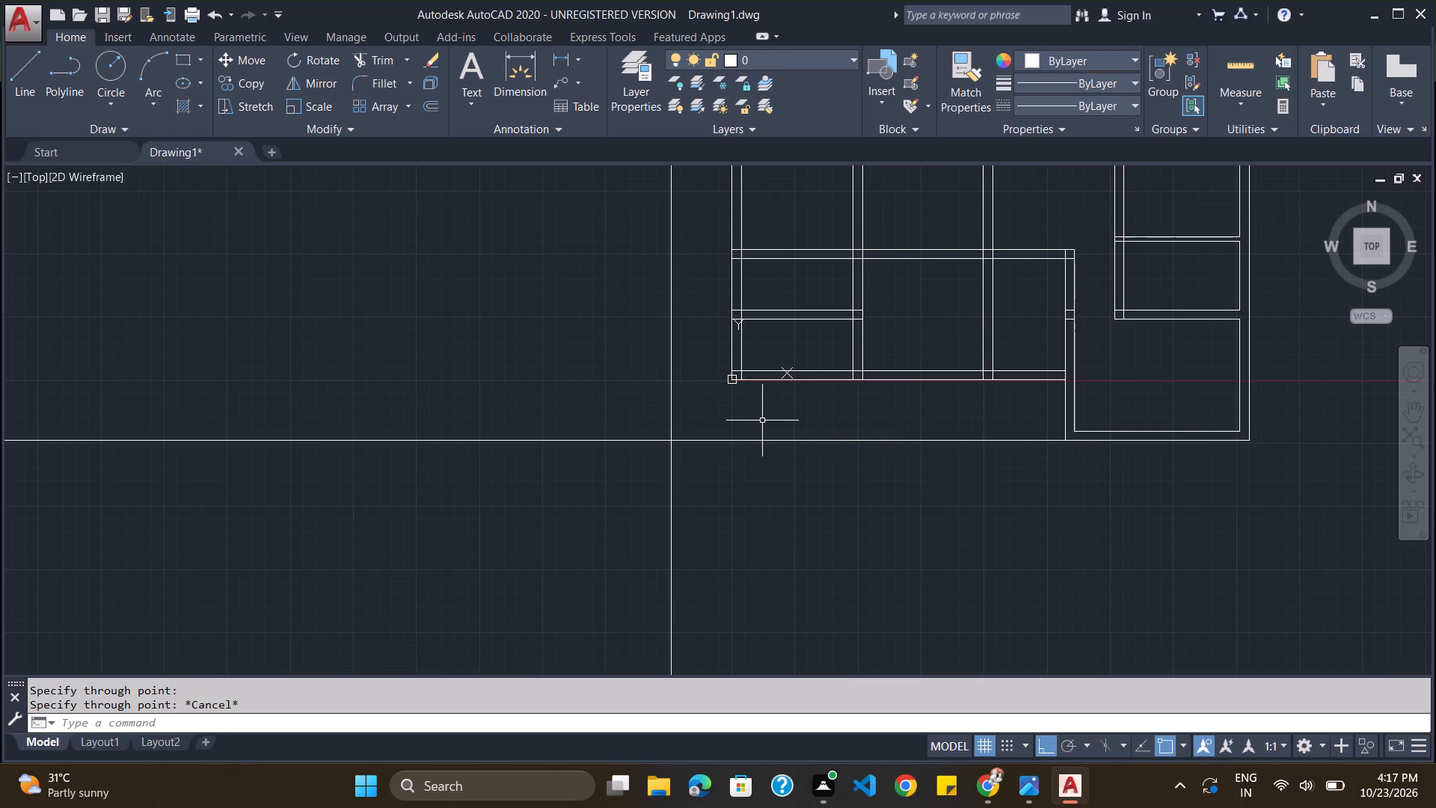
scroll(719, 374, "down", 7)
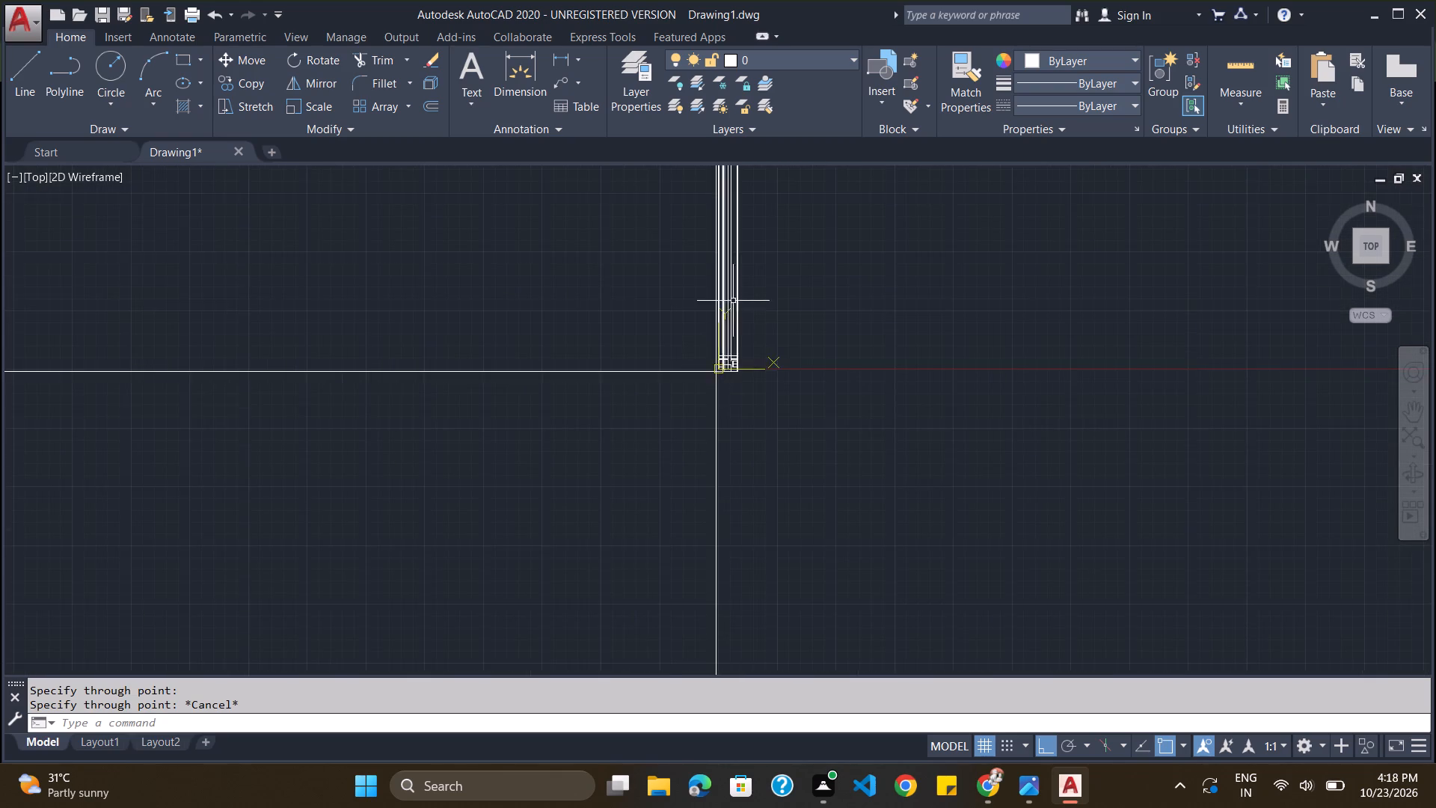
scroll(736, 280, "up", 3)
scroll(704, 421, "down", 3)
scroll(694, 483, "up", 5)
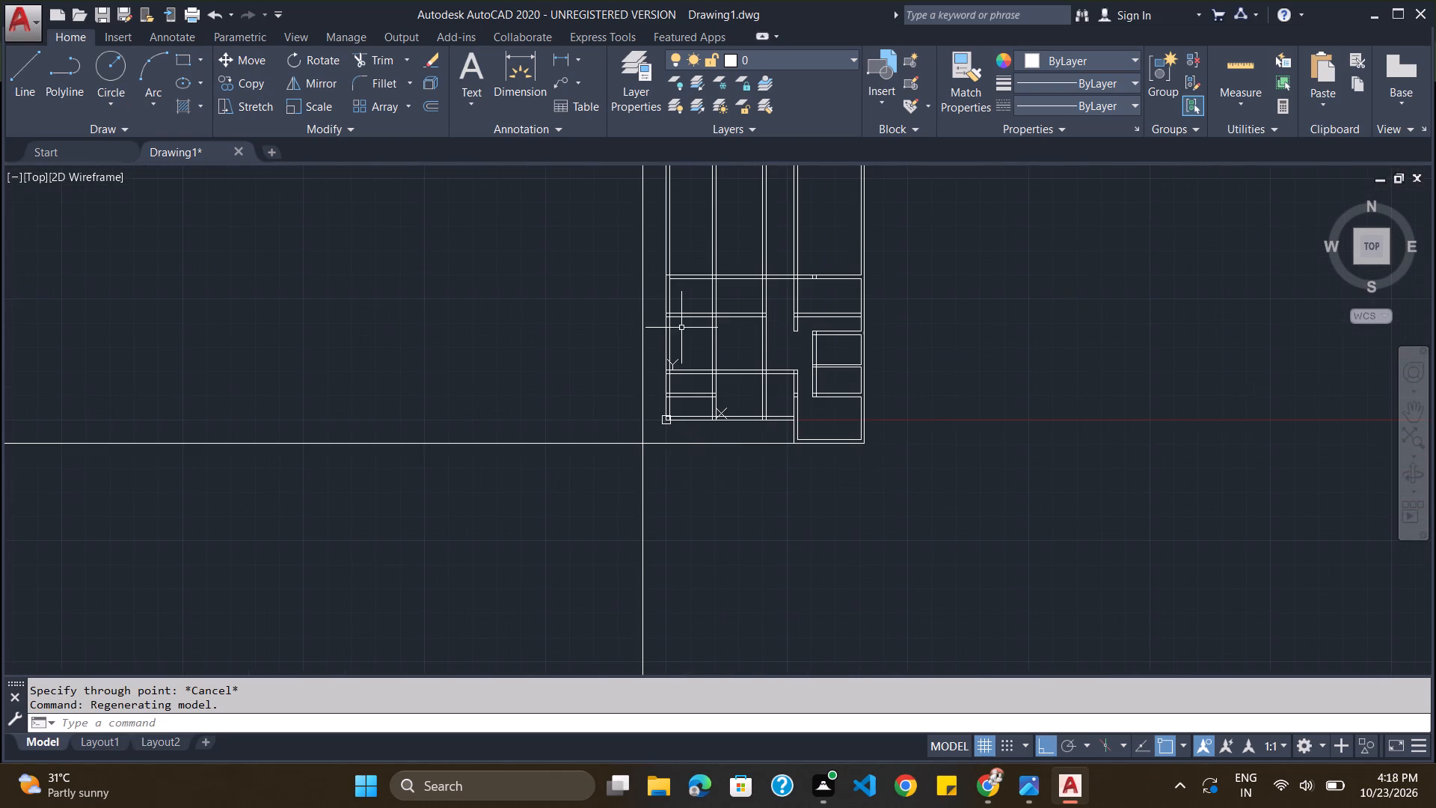
Extend both lines of the horizontal wall in the two western bays westward to the 1500 mm offset line.
scroll(681, 325, "up", 2)
scroll(681, 325, "down", 1)
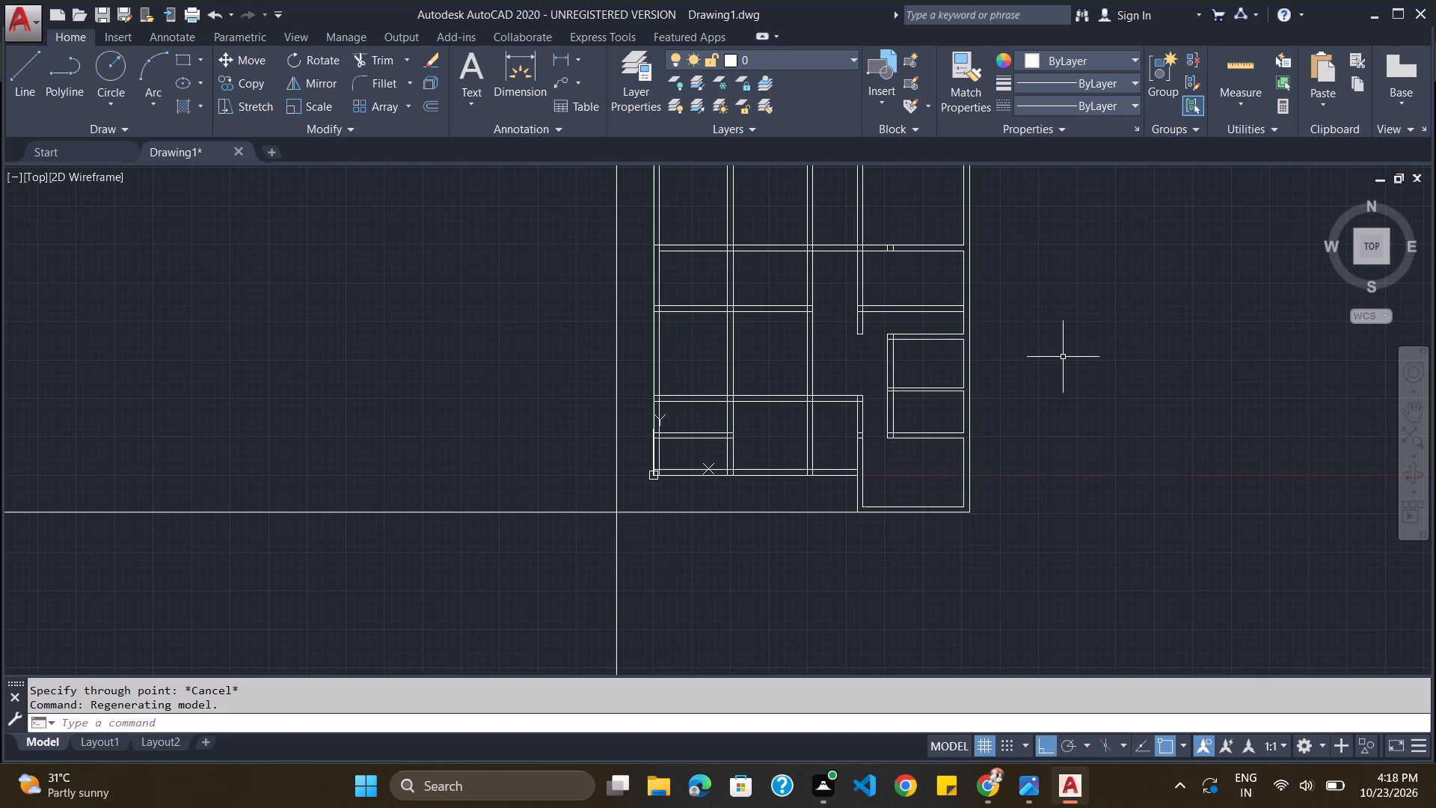
type("trim")
key("Return")
key("Return")
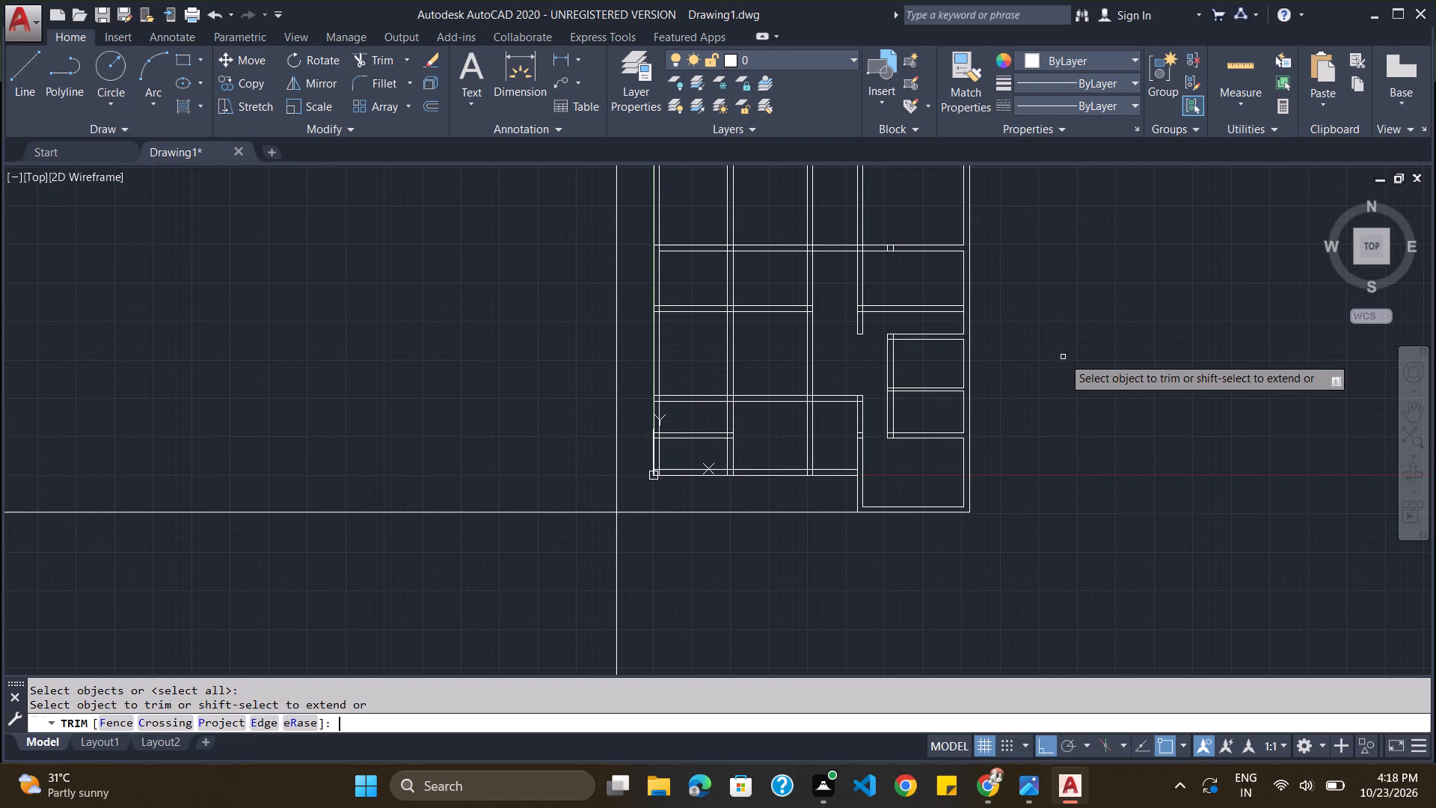
left_click(684, 306, "shift")
left_click(681, 313, "shift")
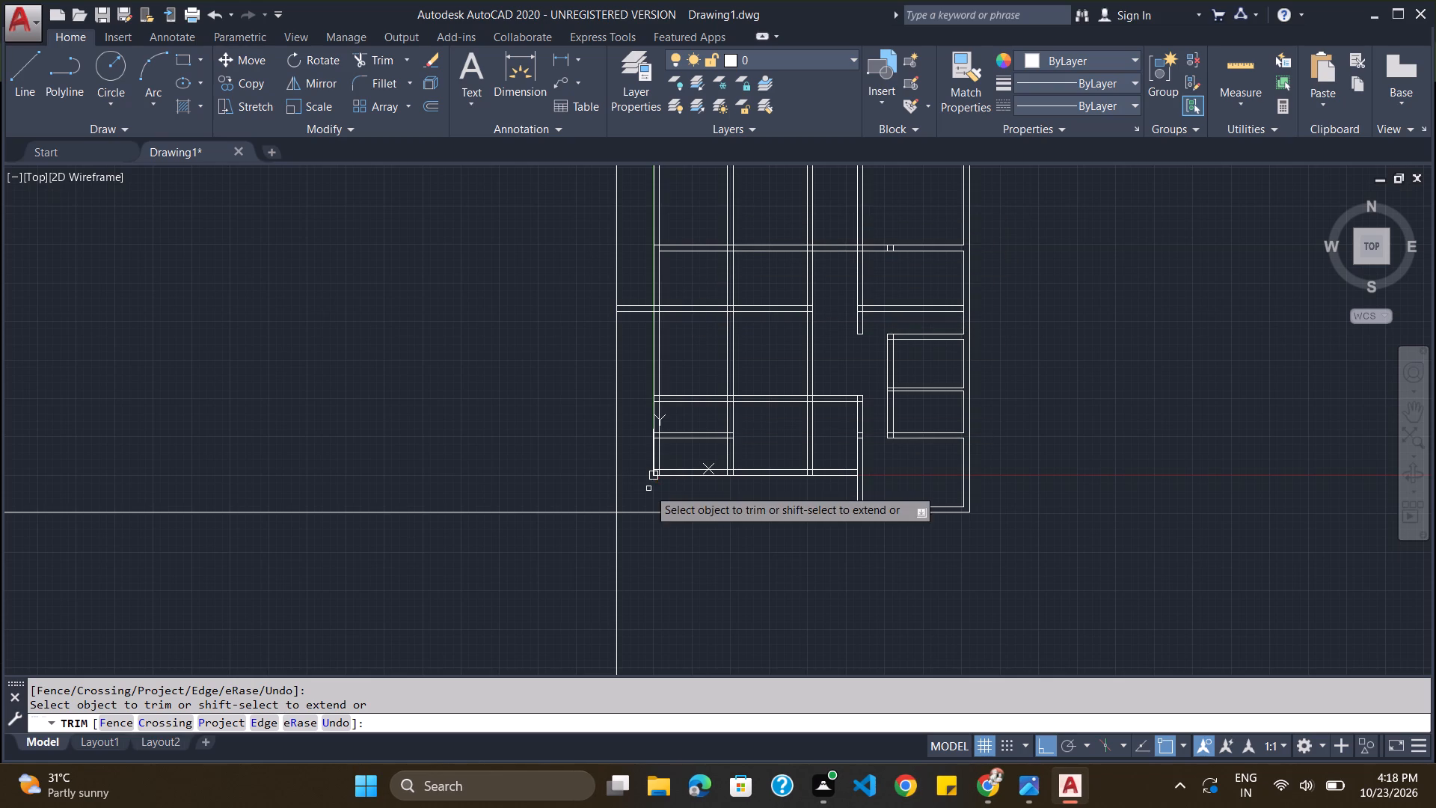
Trim the overhanging ends of the vertical and horizontal rays beyond the outer boundary's southwest corner.
left_click(616, 525)
left_click(608, 512)
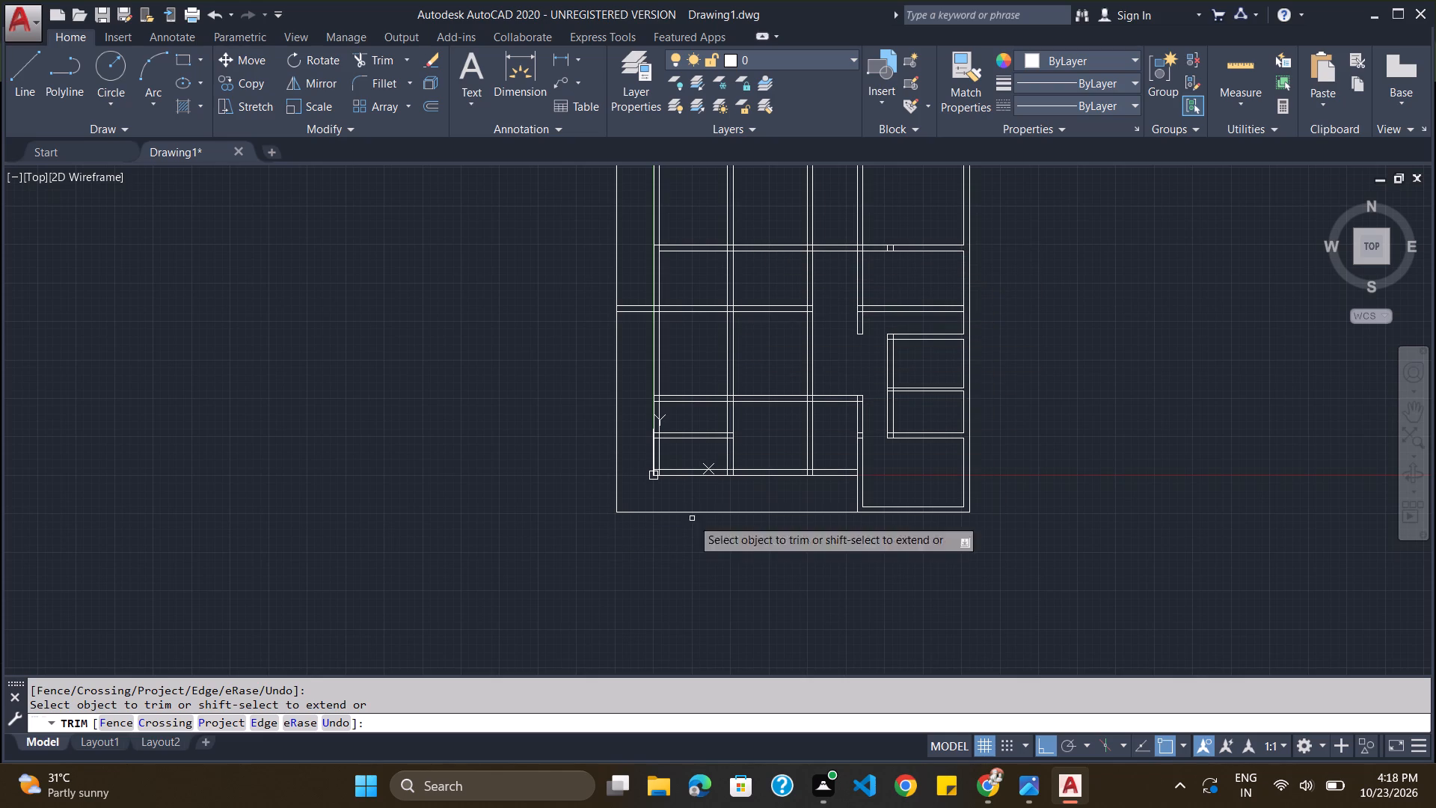
key("Escape")
Offset the lower line of the wall extended to the west boundary 3520 mm to the north.
left_click(363, 714)
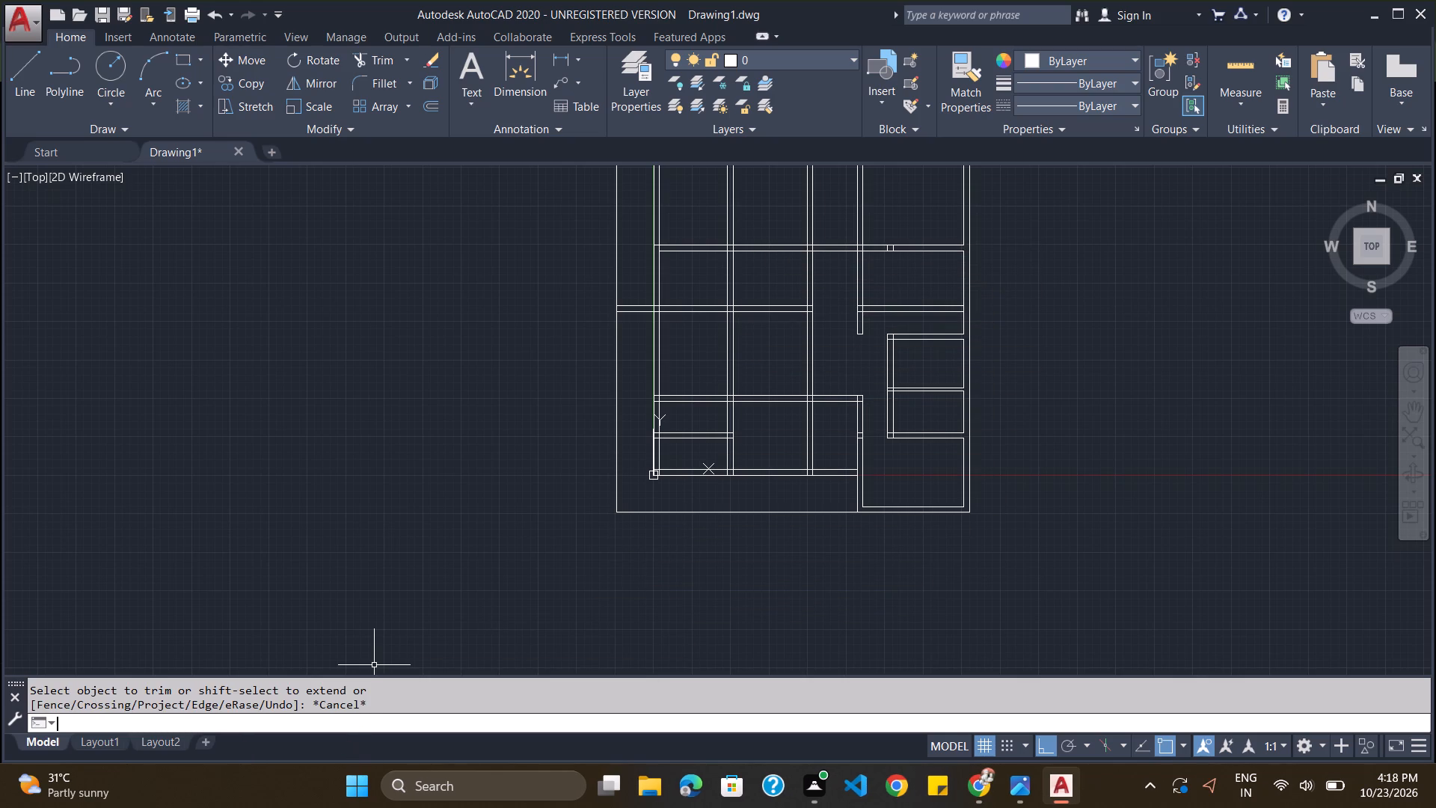
key("o")
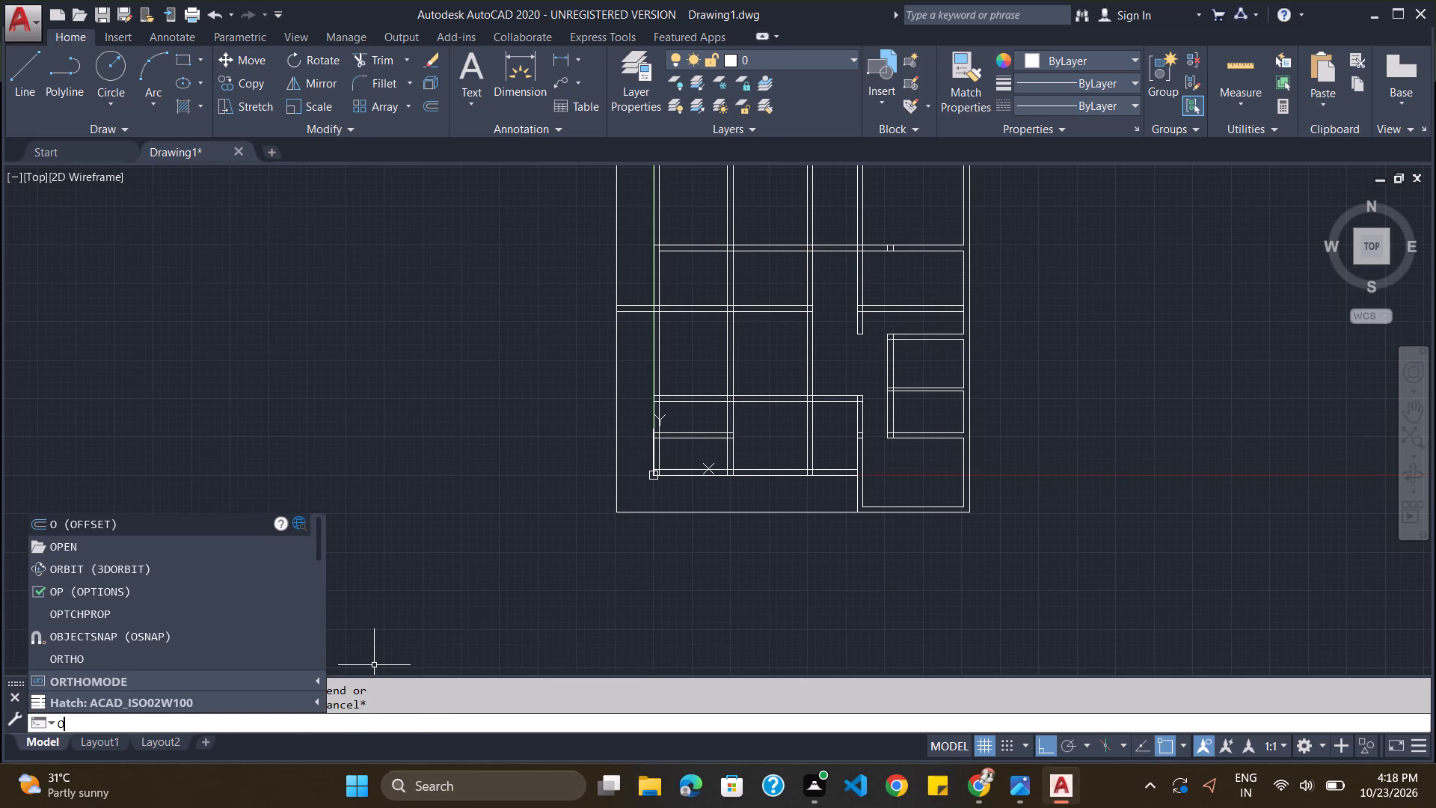
key("Return")
type("32")
key("BackSpace")
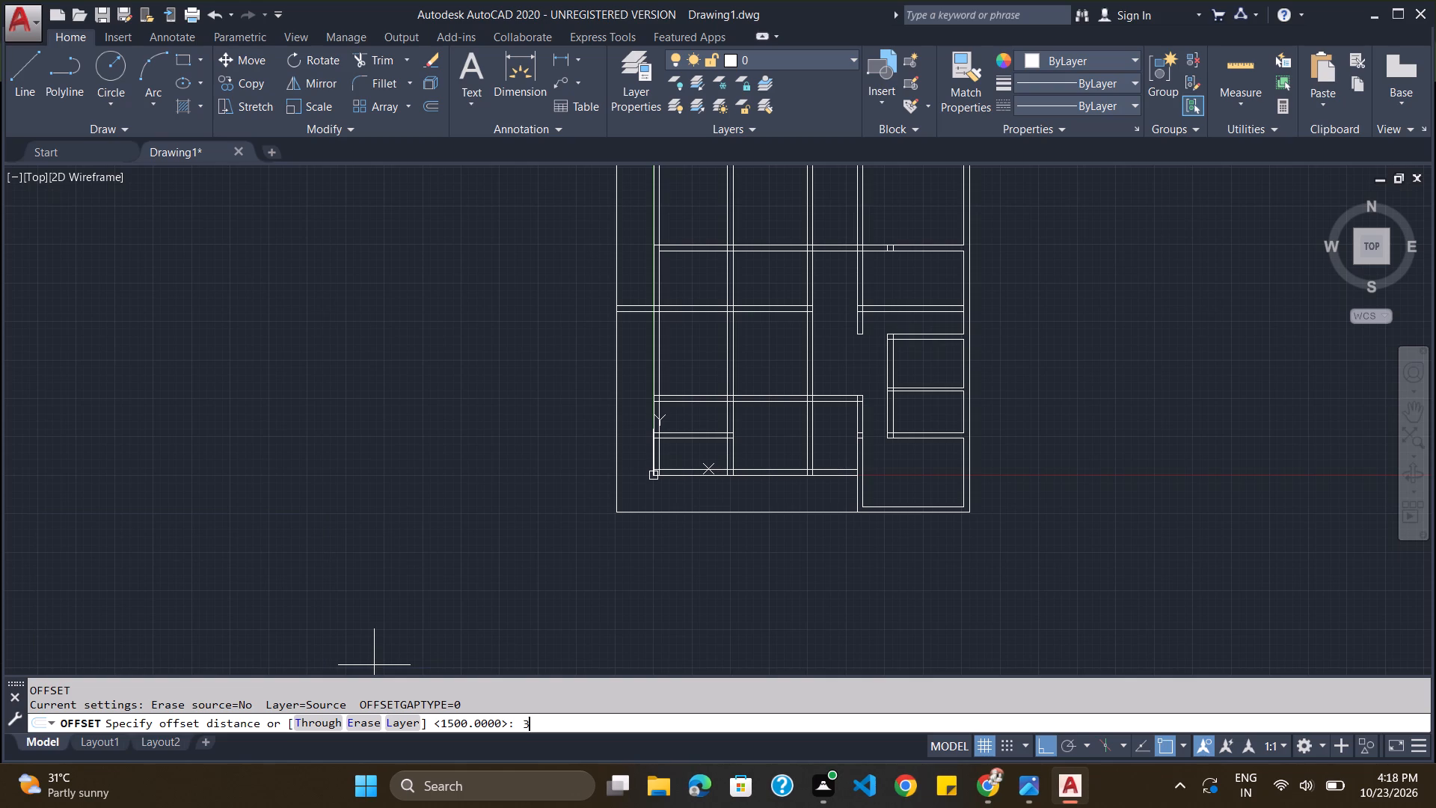
key("5")
type("20")
key("Return")
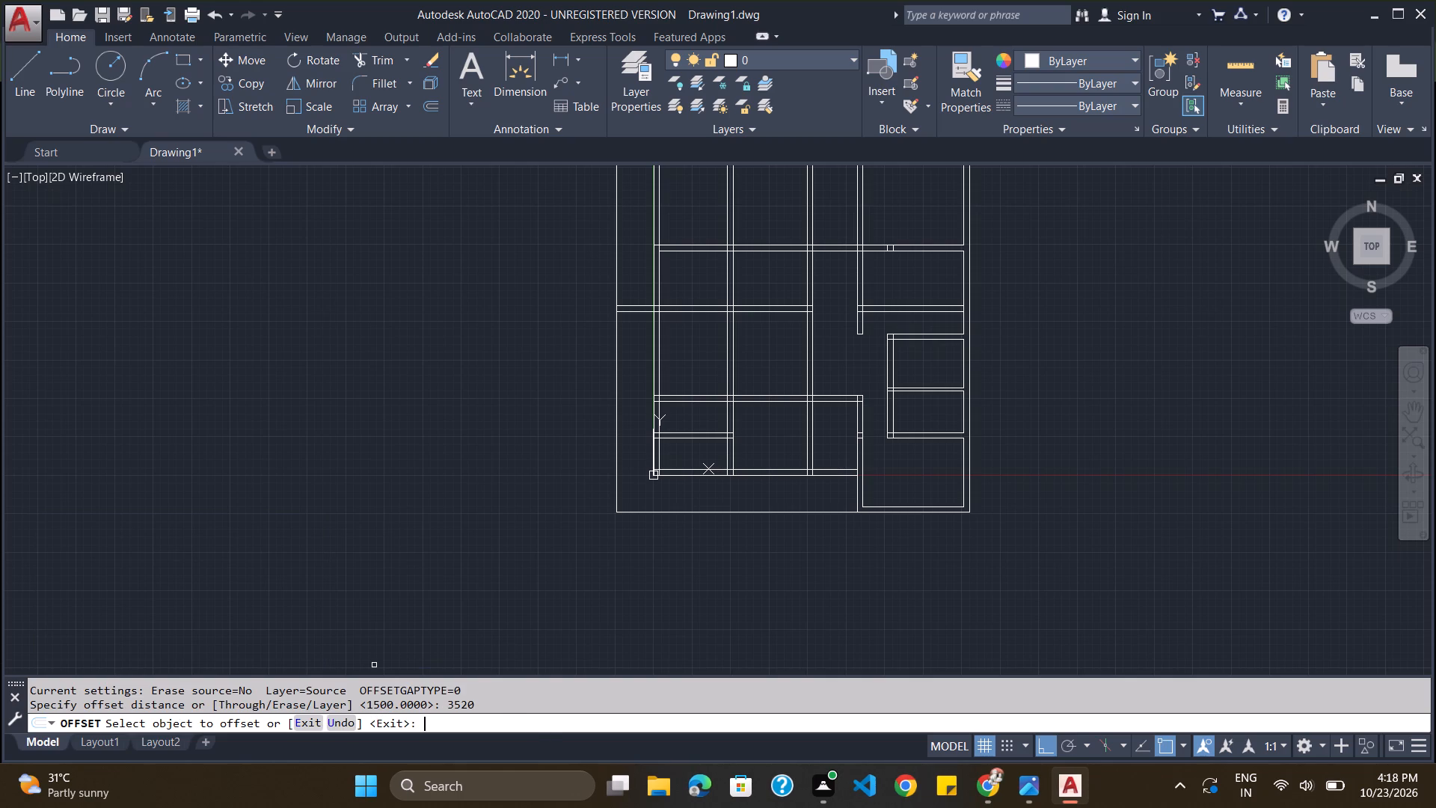
left_click(635, 310)
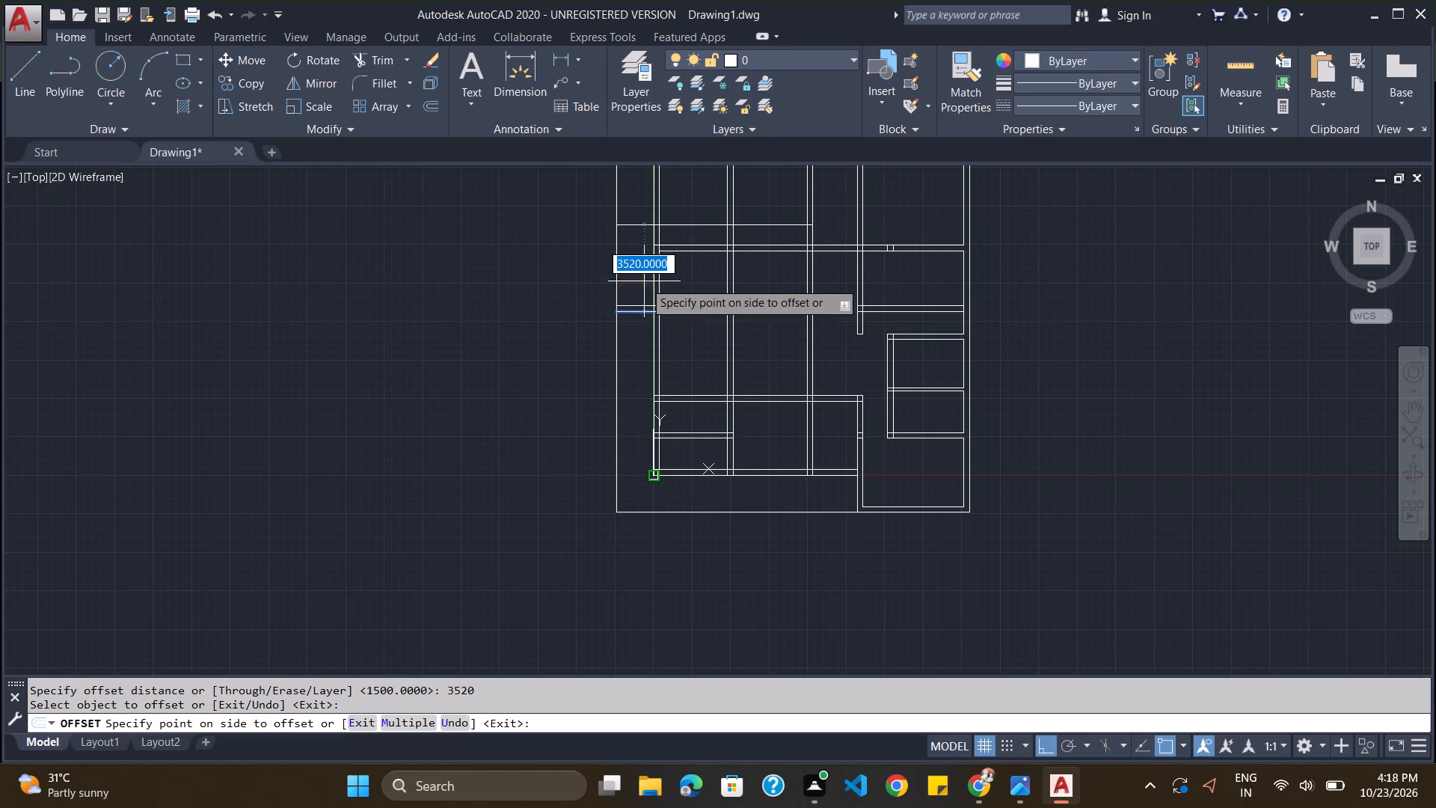
left_click(672, 195)
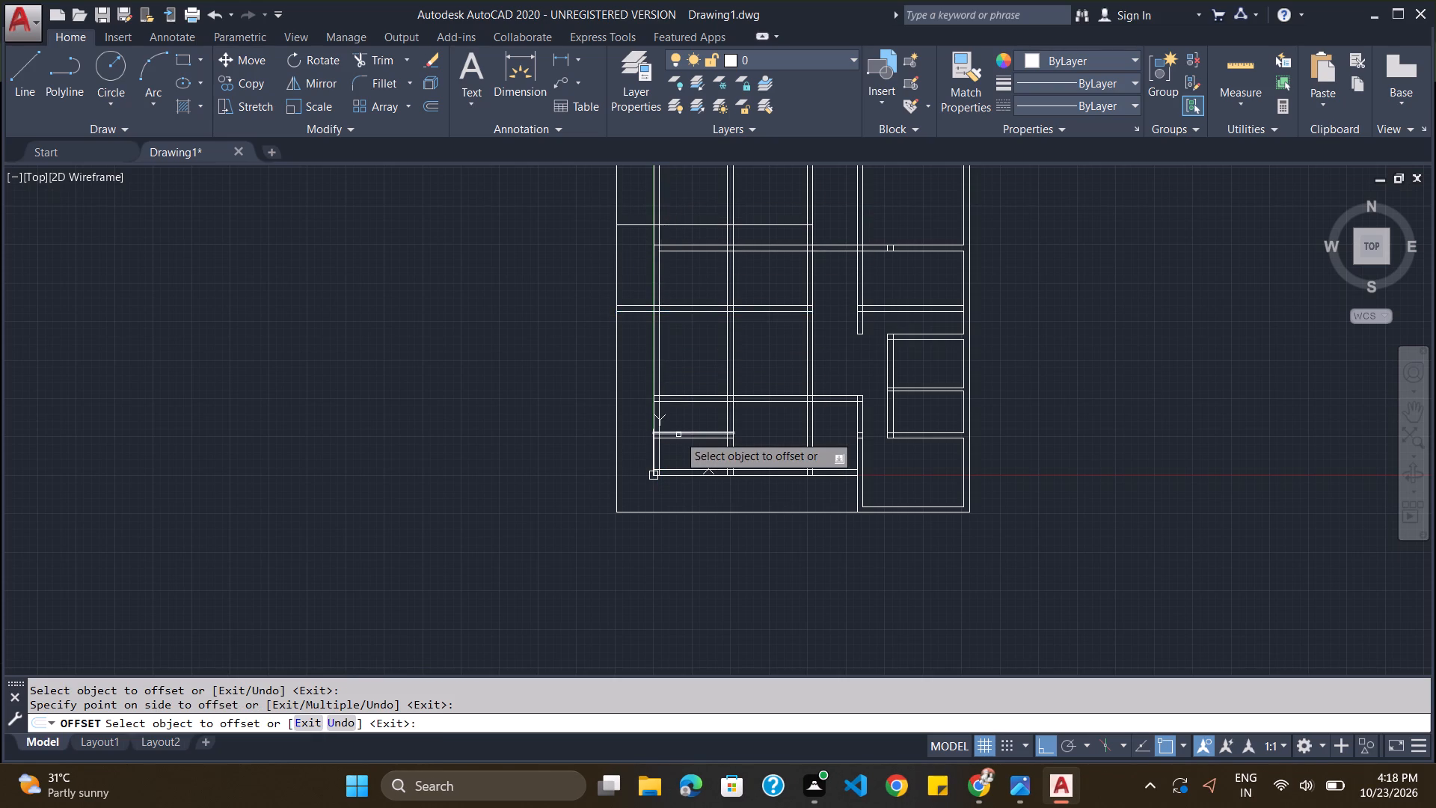
key("Escape")
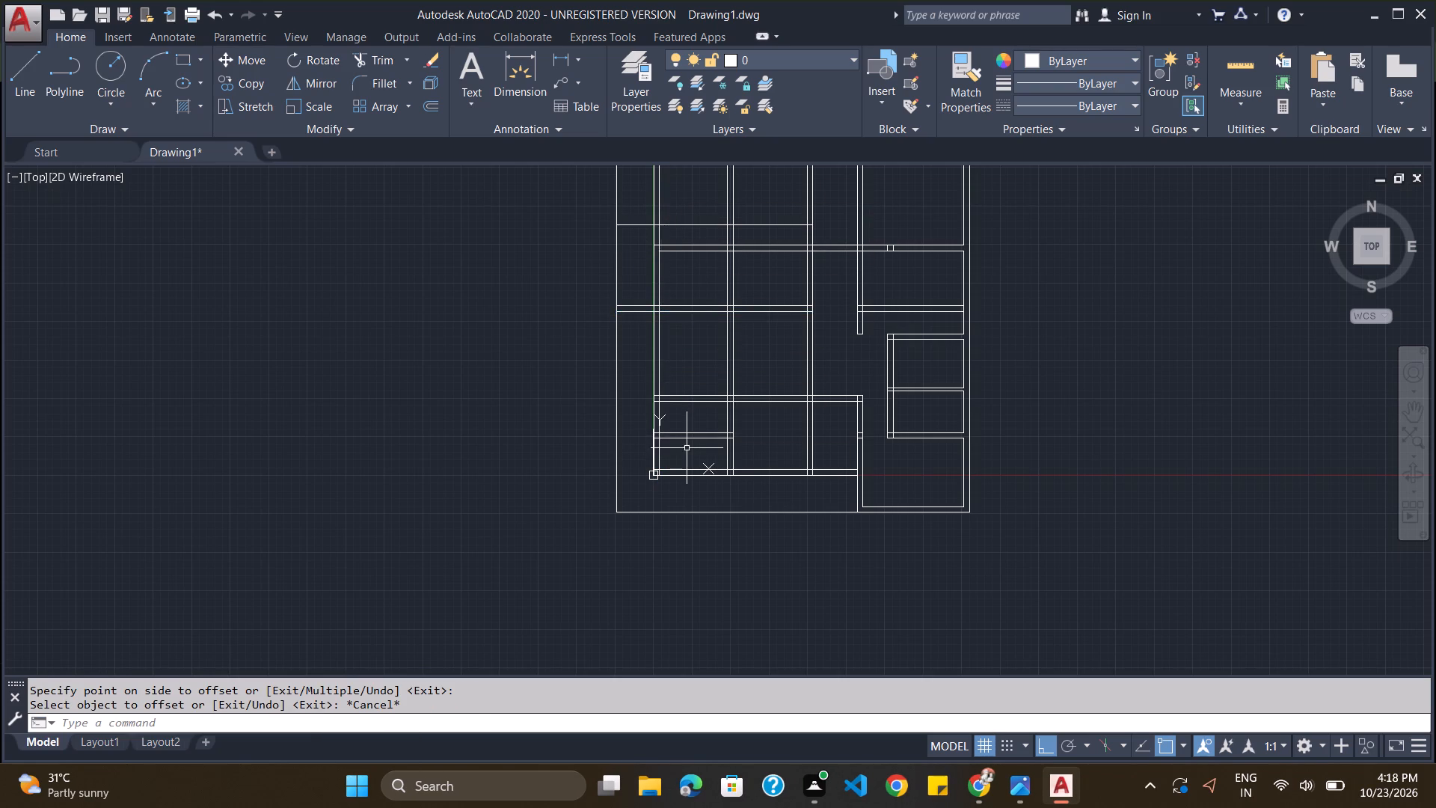
Offset the new horizontal line 230 mm to the north to form the wall's second face.
key("o")
key("Return")
type("230")
key("Return")
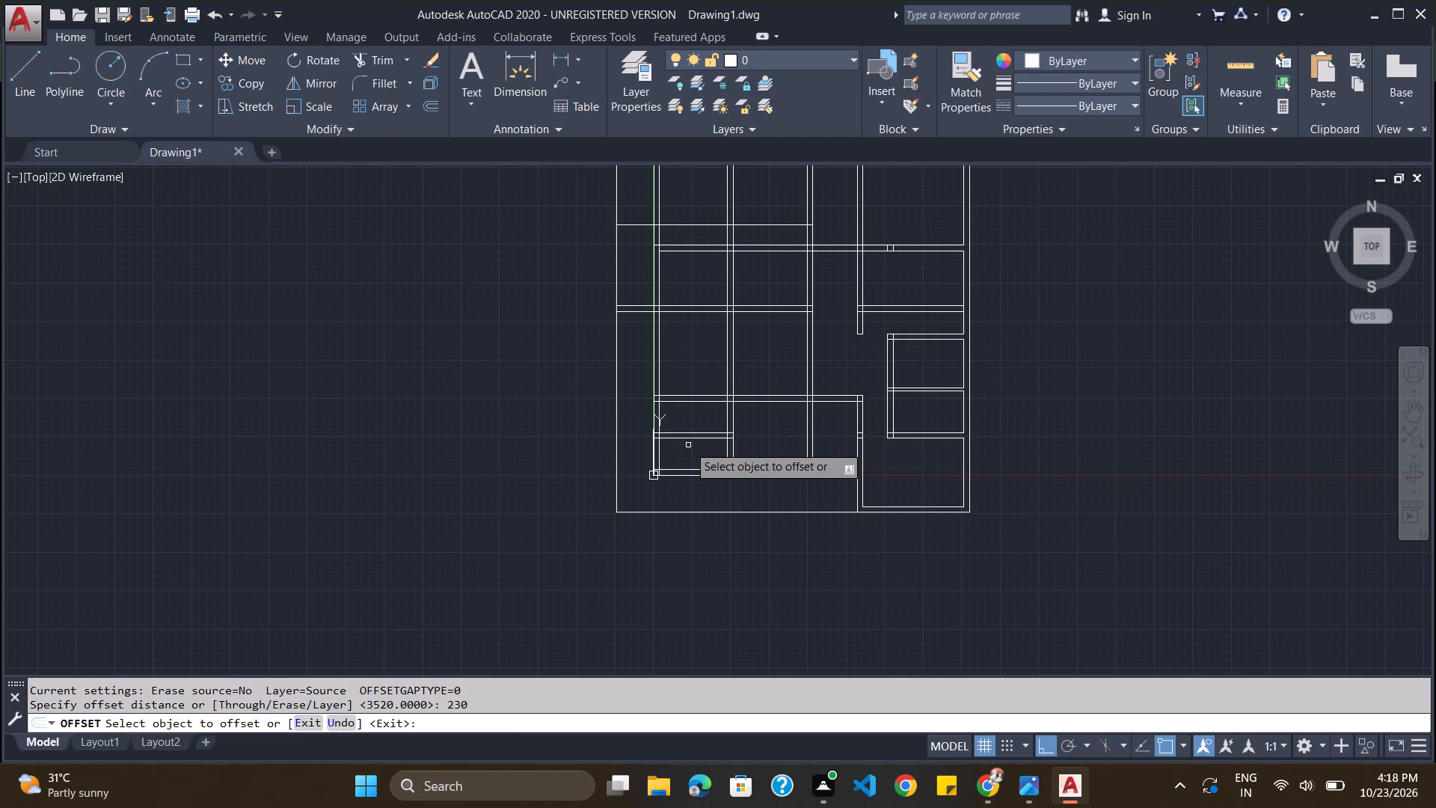
left_click(685, 224)
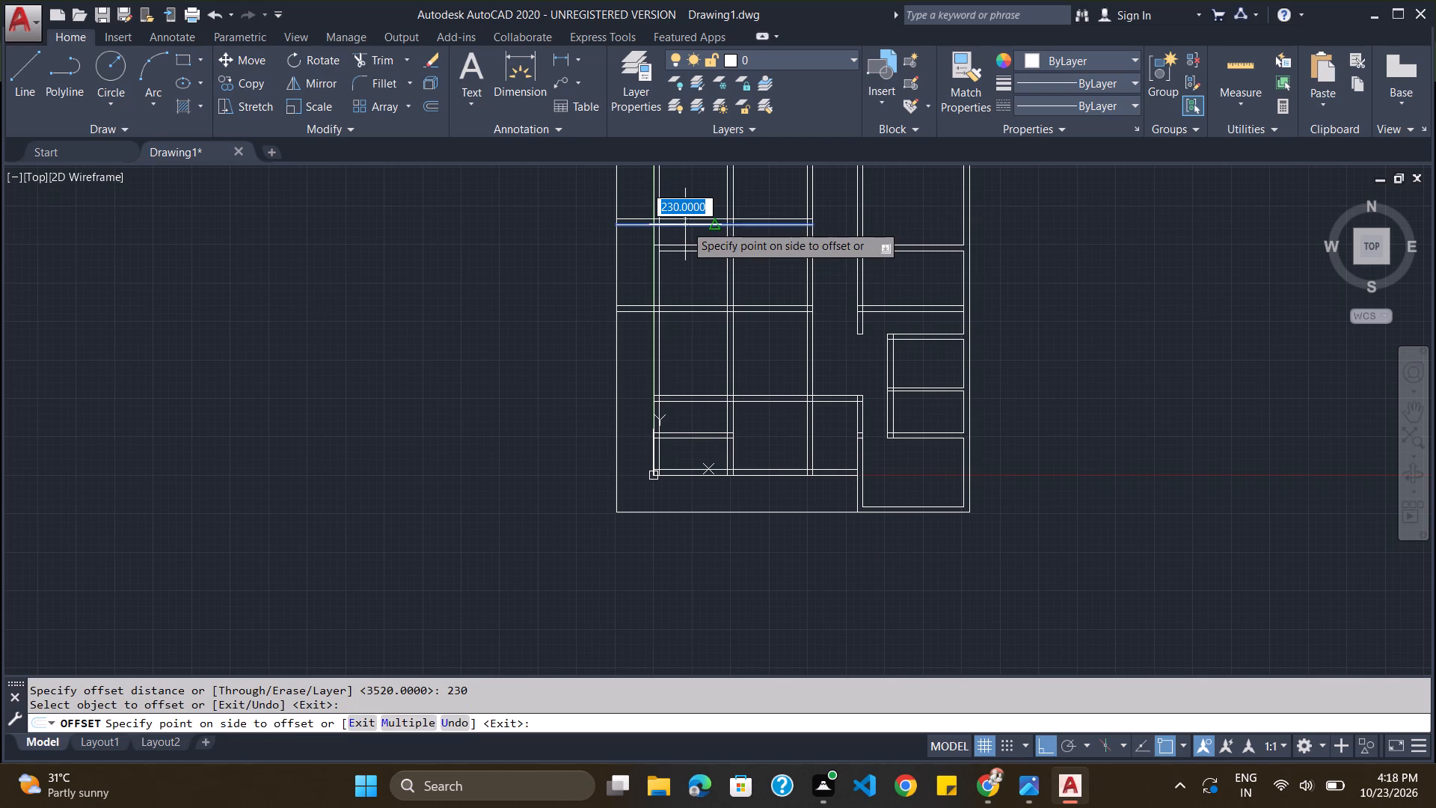
left_click(690, 206)
key("Escape")
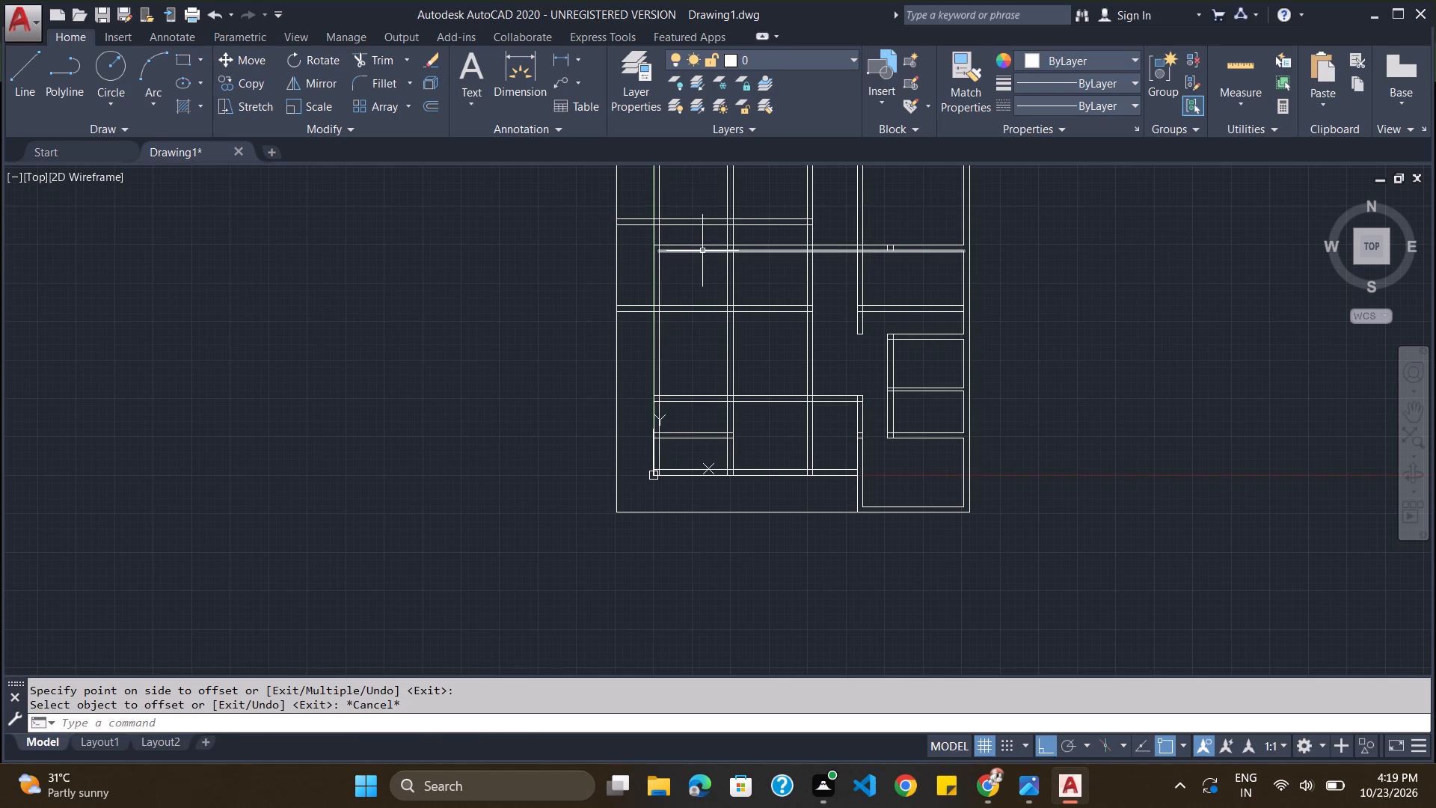
Trim the older horizontal wall just south of the new one in the westernmost bay, and the new wall's lines between the second and third vertical walls.
type("trim")
key("Return")
key("Return")
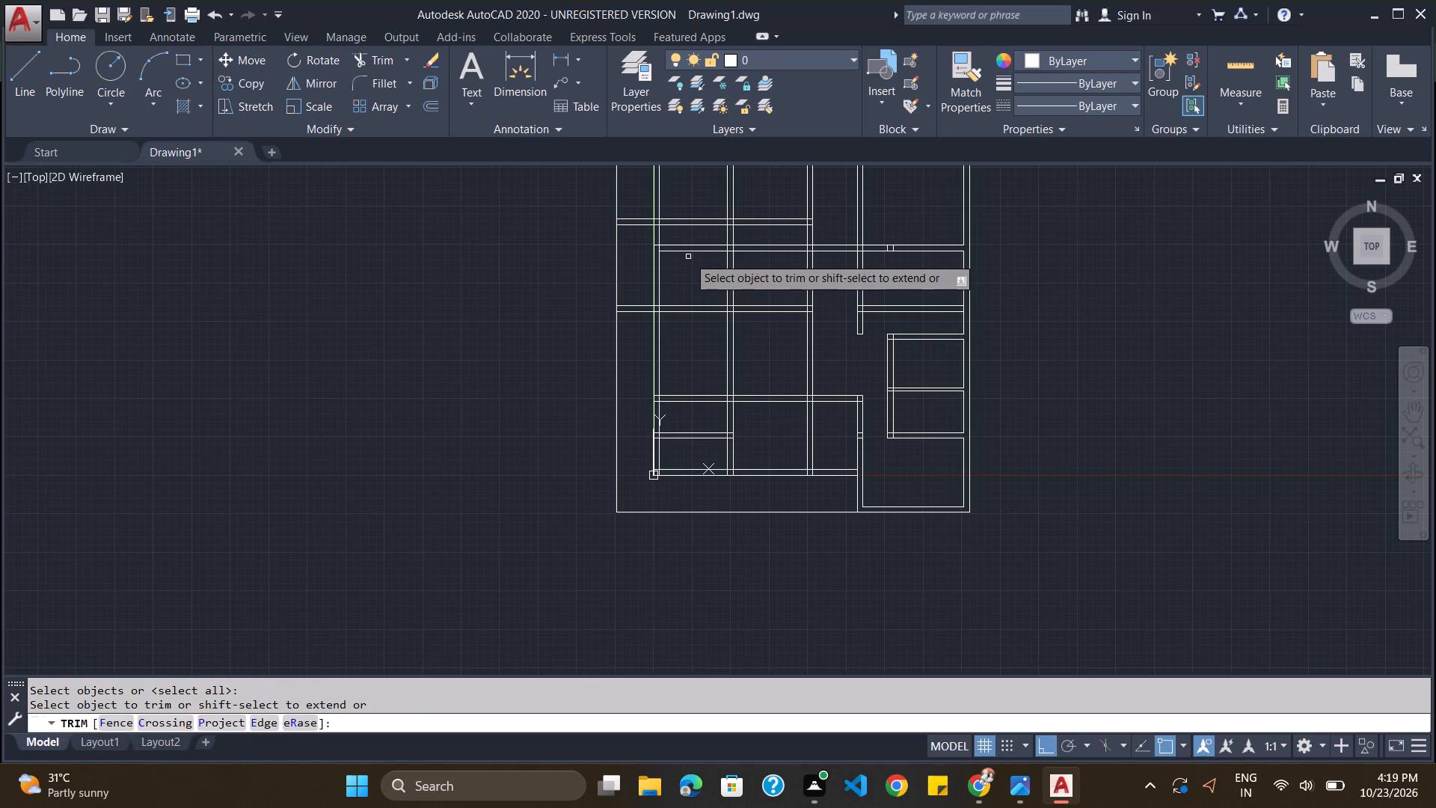
left_click(696, 251)
left_click(696, 243)
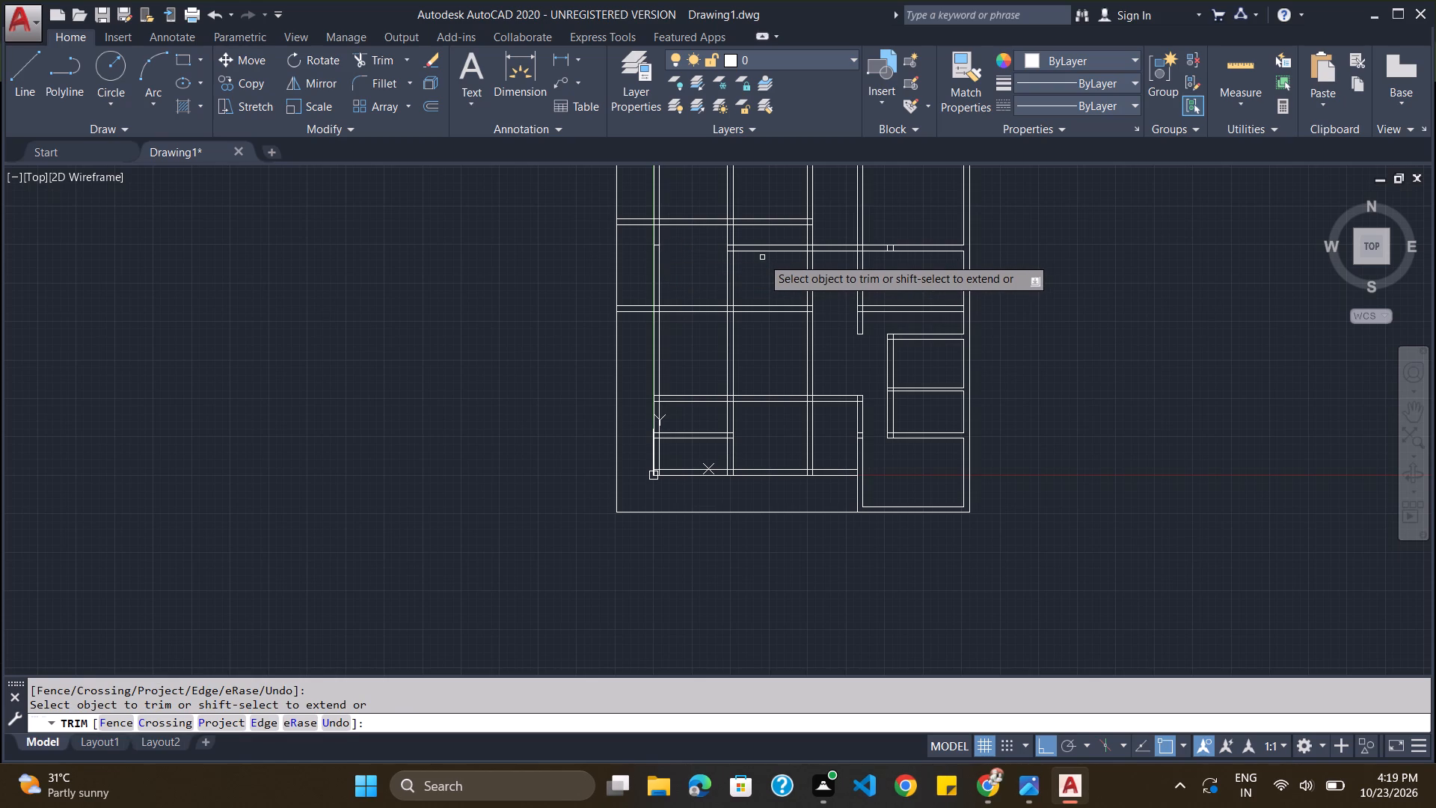
left_click(781, 220)
left_click(781, 224)
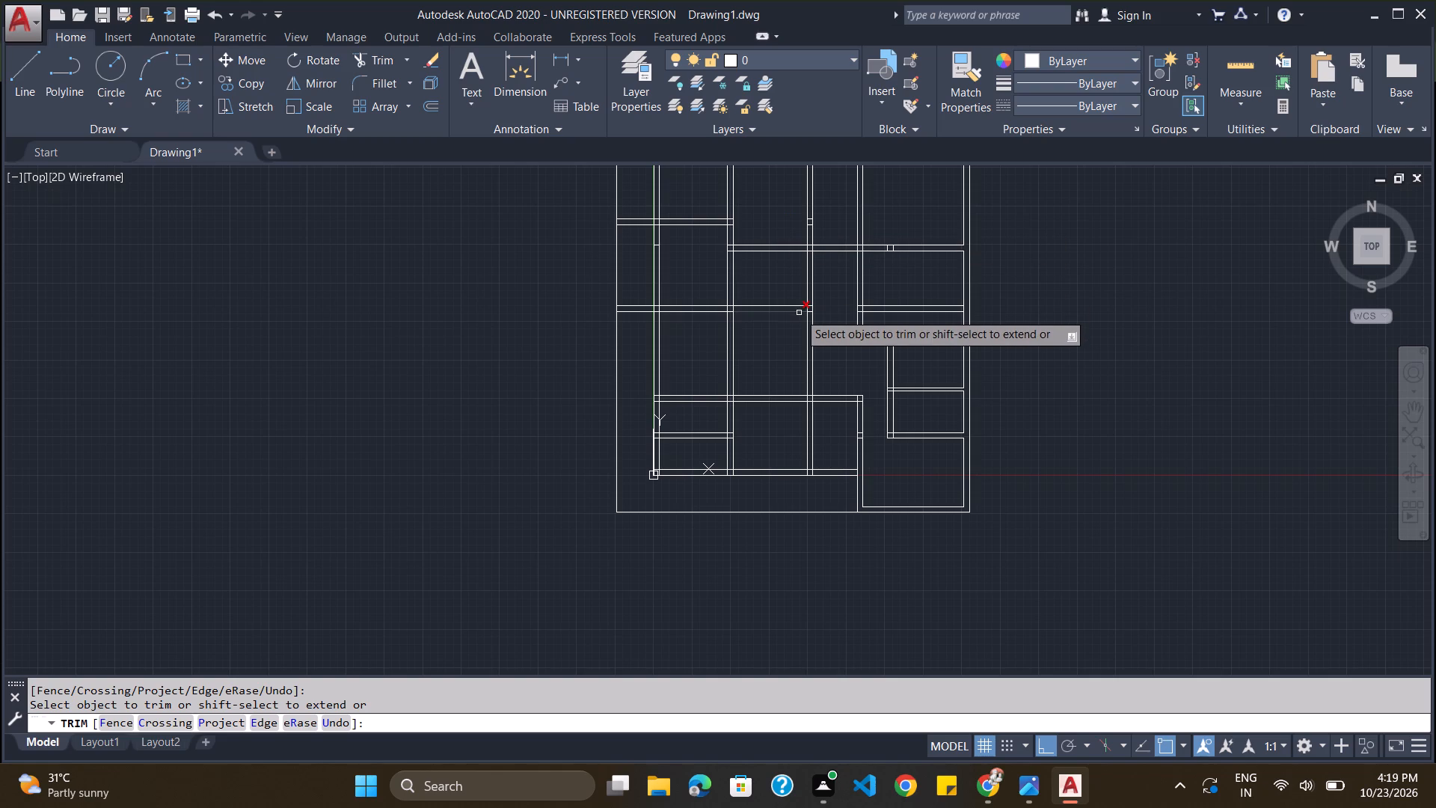
Trim both lines of the original west wall between the new 230 mm wall and the extended horizontal wall below it.
left_click(660, 277)
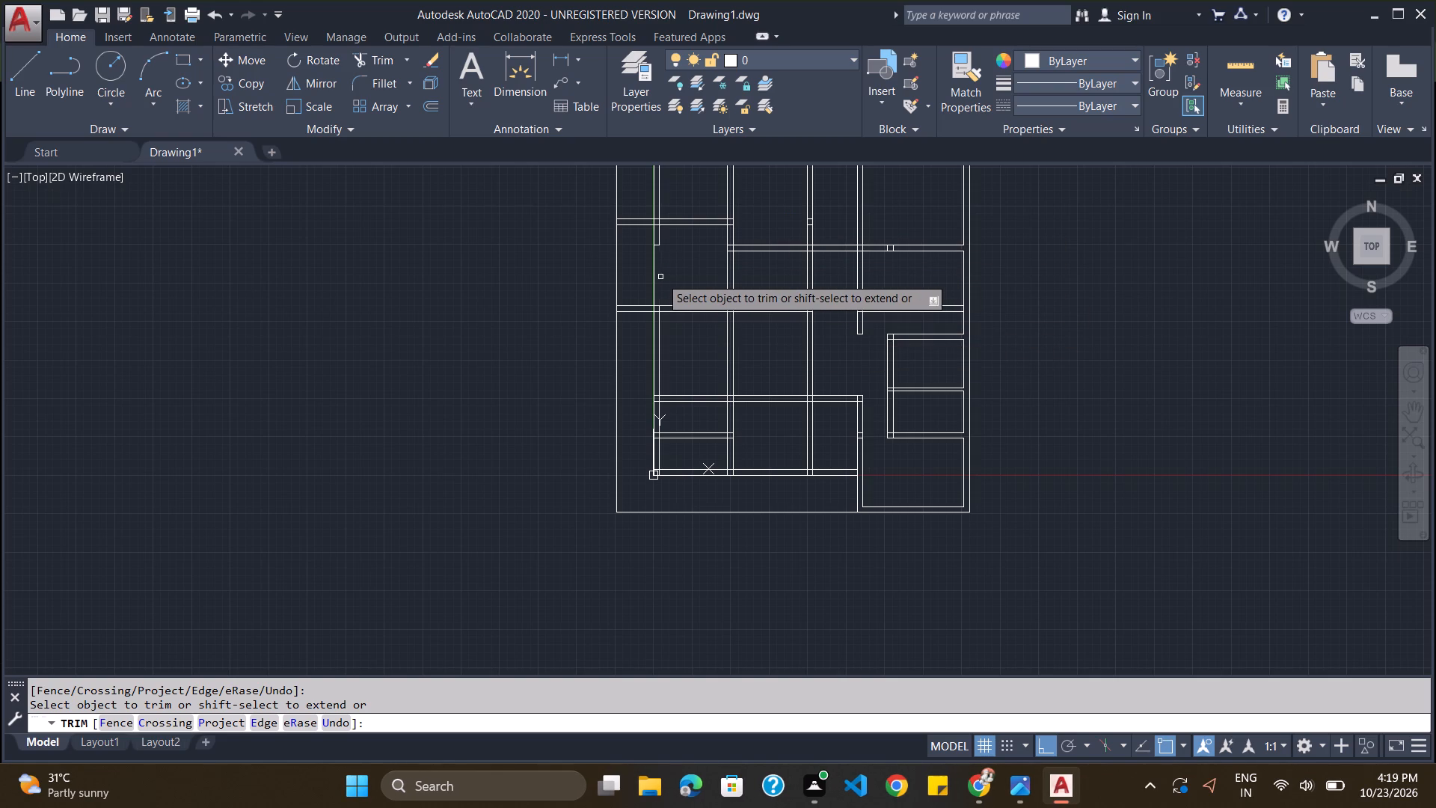
left_click(654, 278)
left_click(654, 239)
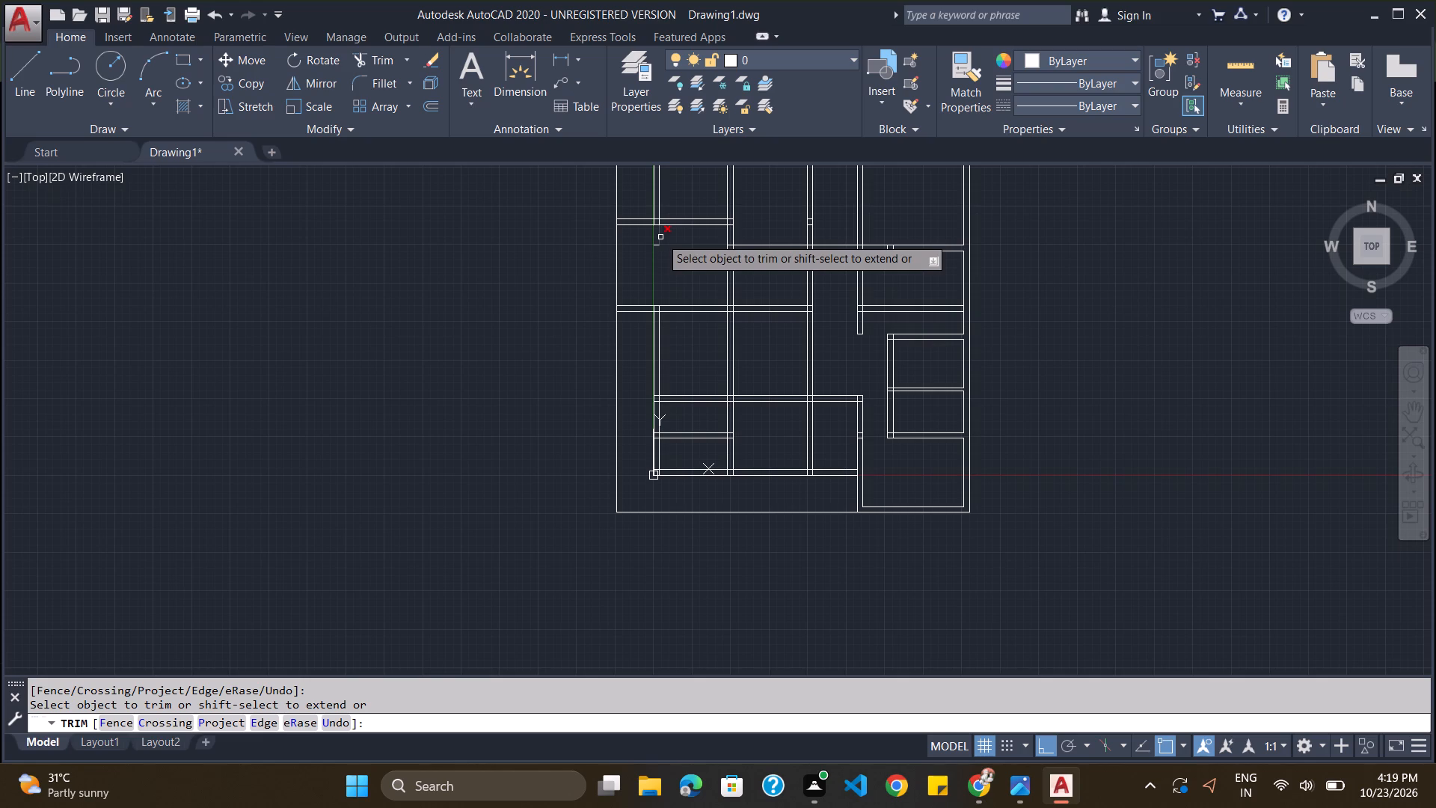
left_click(660, 237)
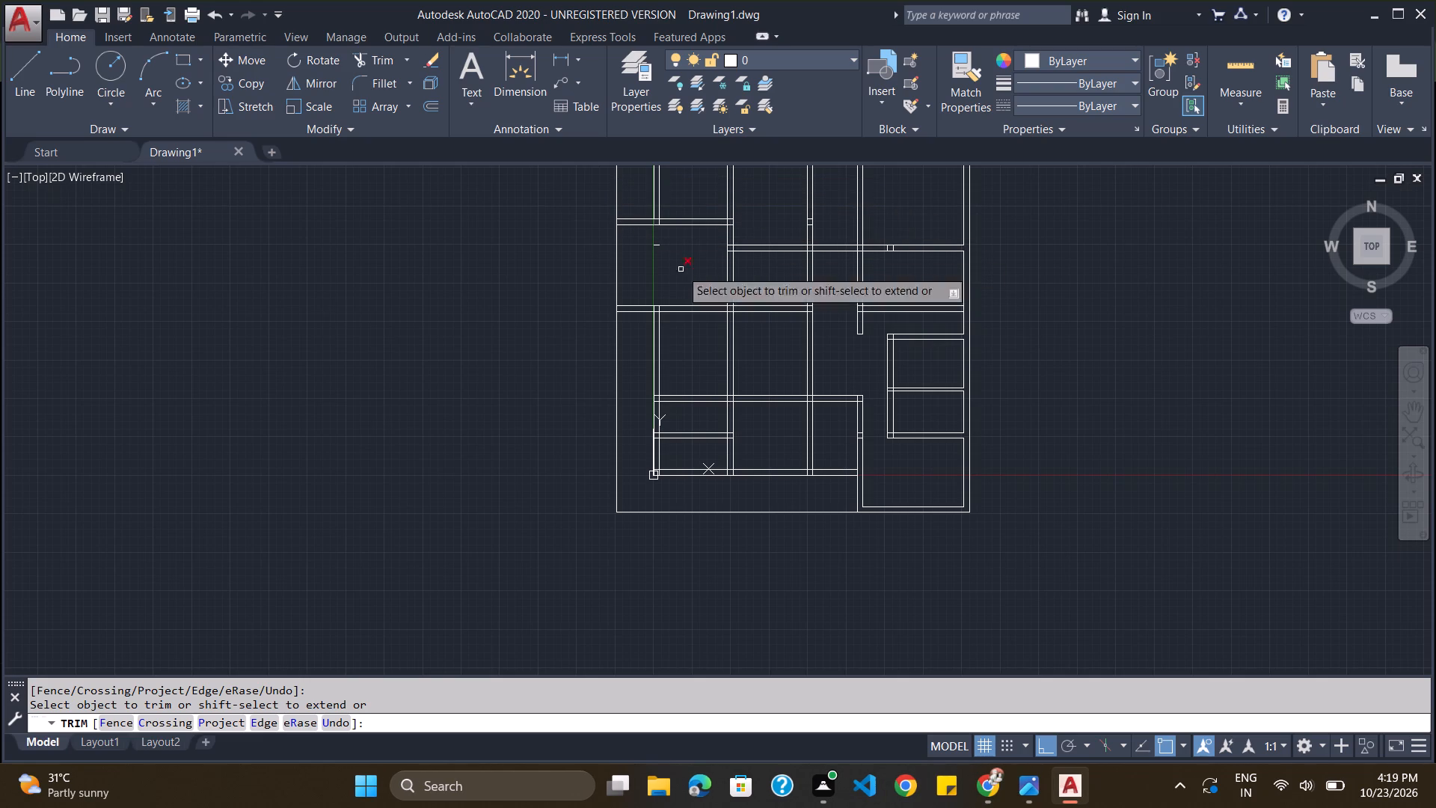
key("Escape")
Offset the outer west boundary line 3000 mm eastward into the plan.
left_click(307, 719)
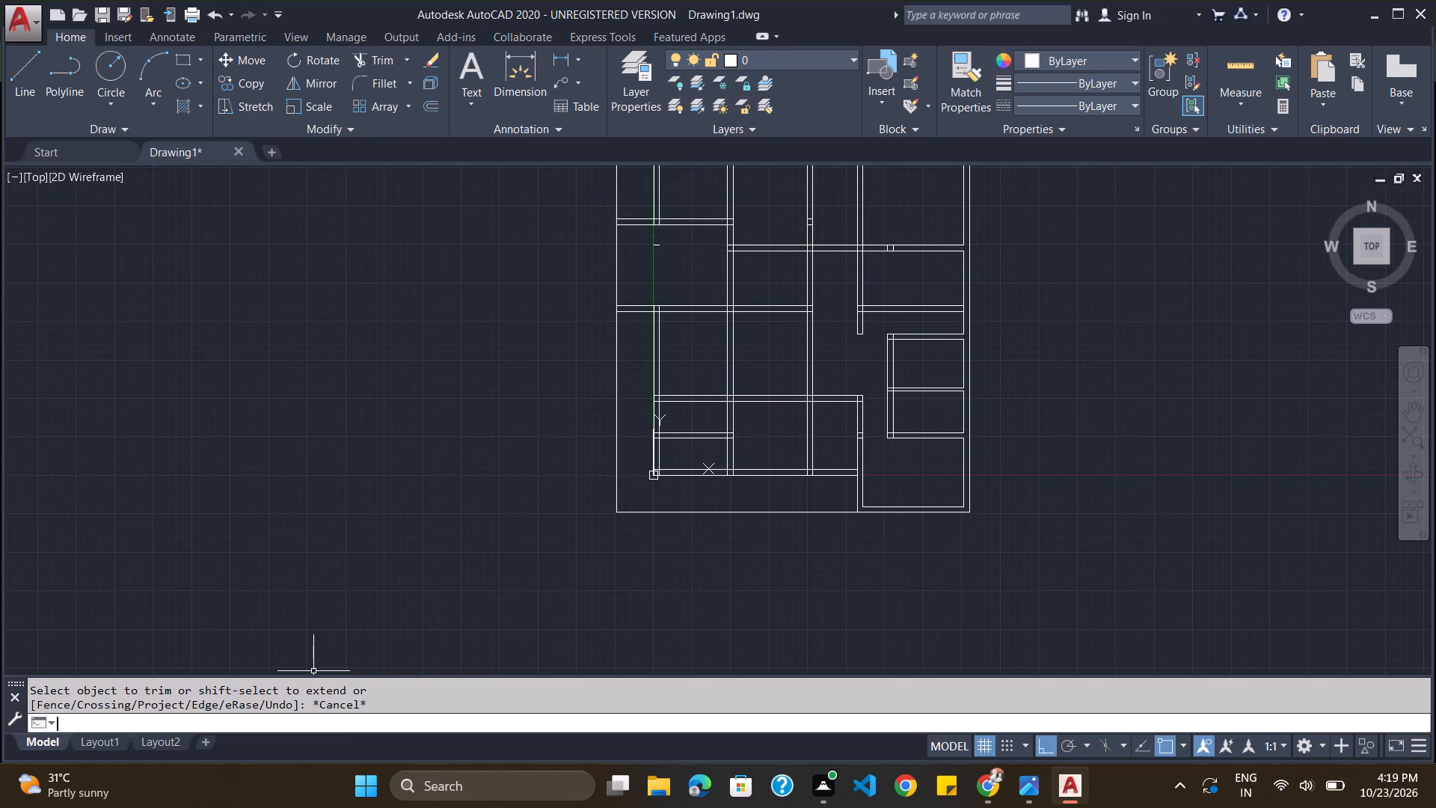
key("o")
key("Return")
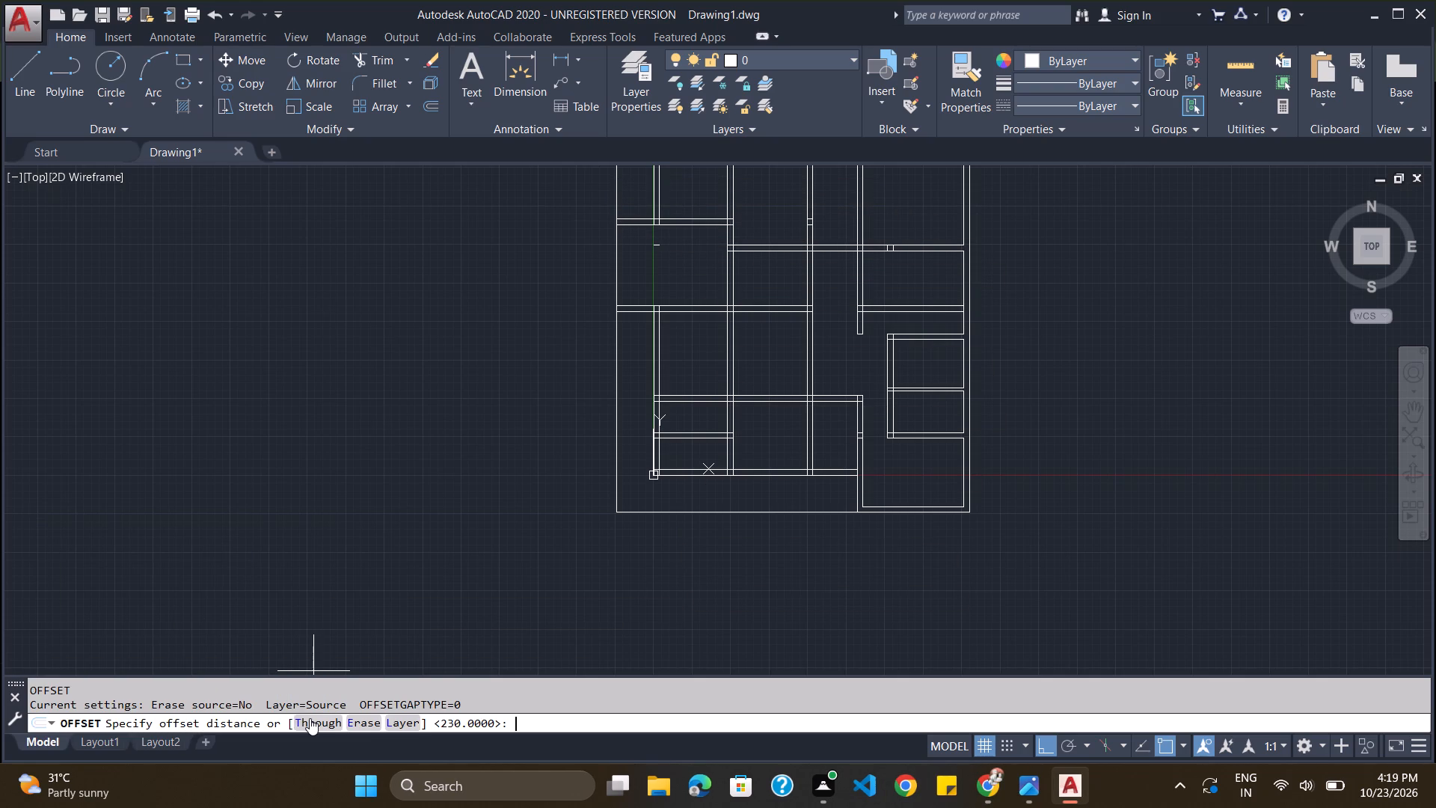
type("3000")
key("Return")
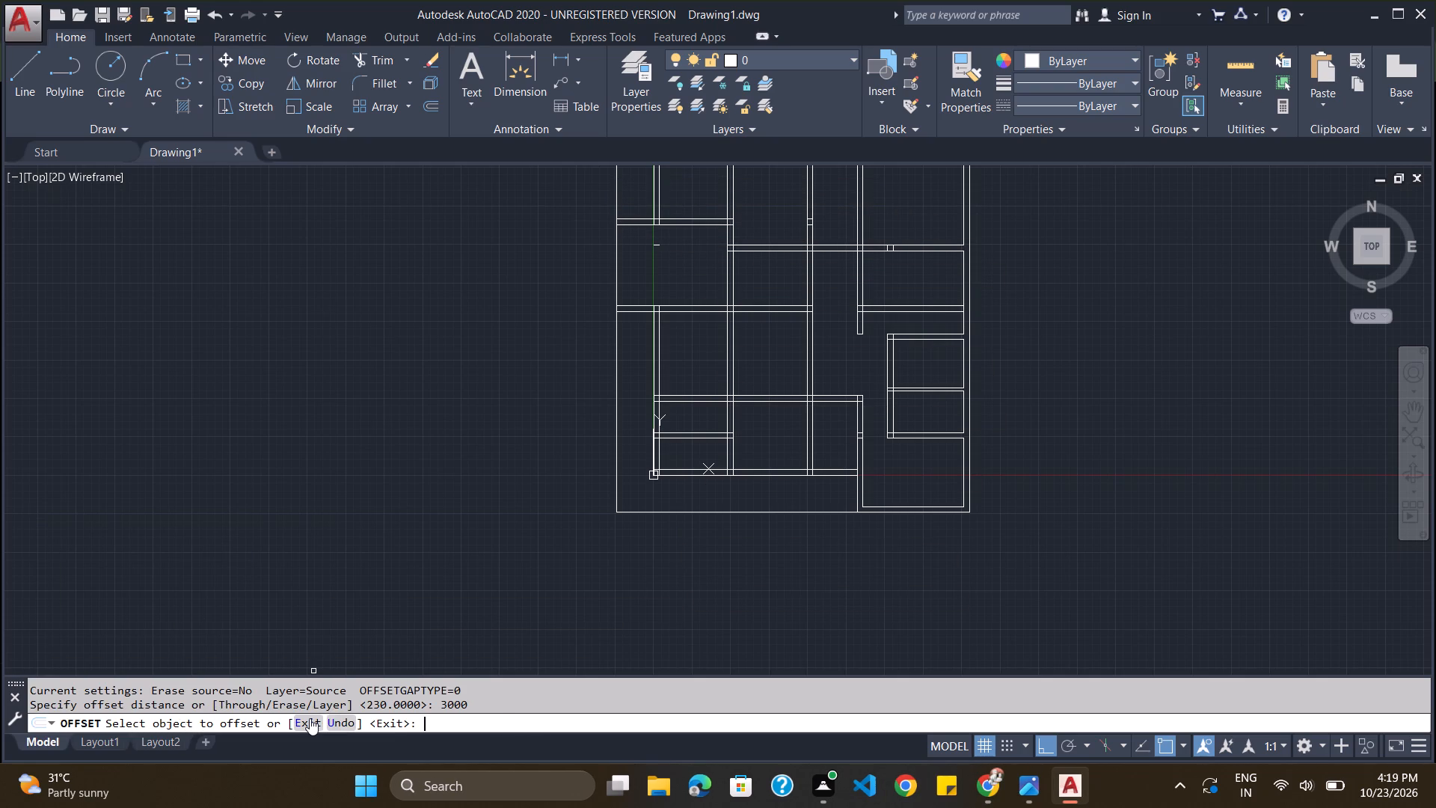
left_click(616, 262)
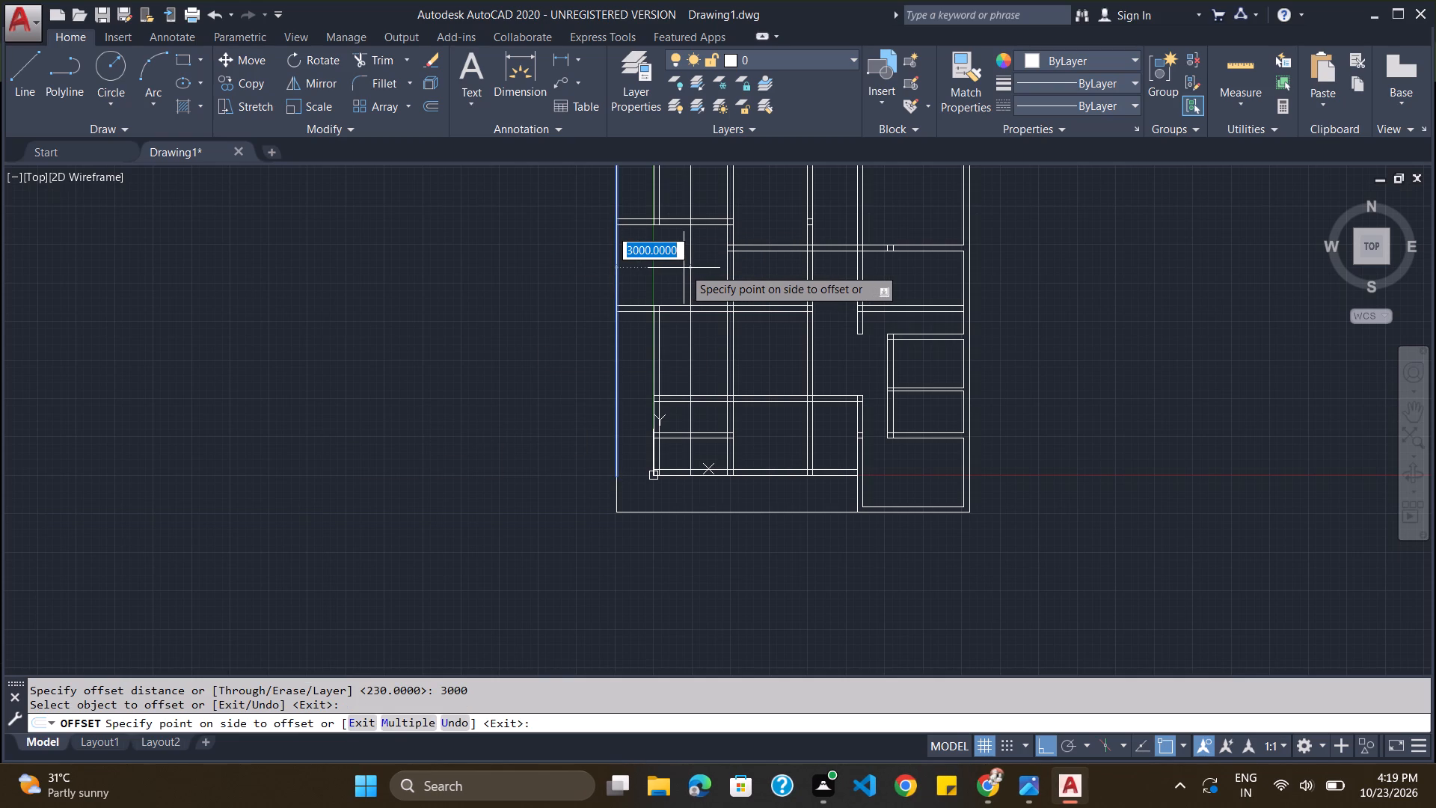
left_click(684, 268)
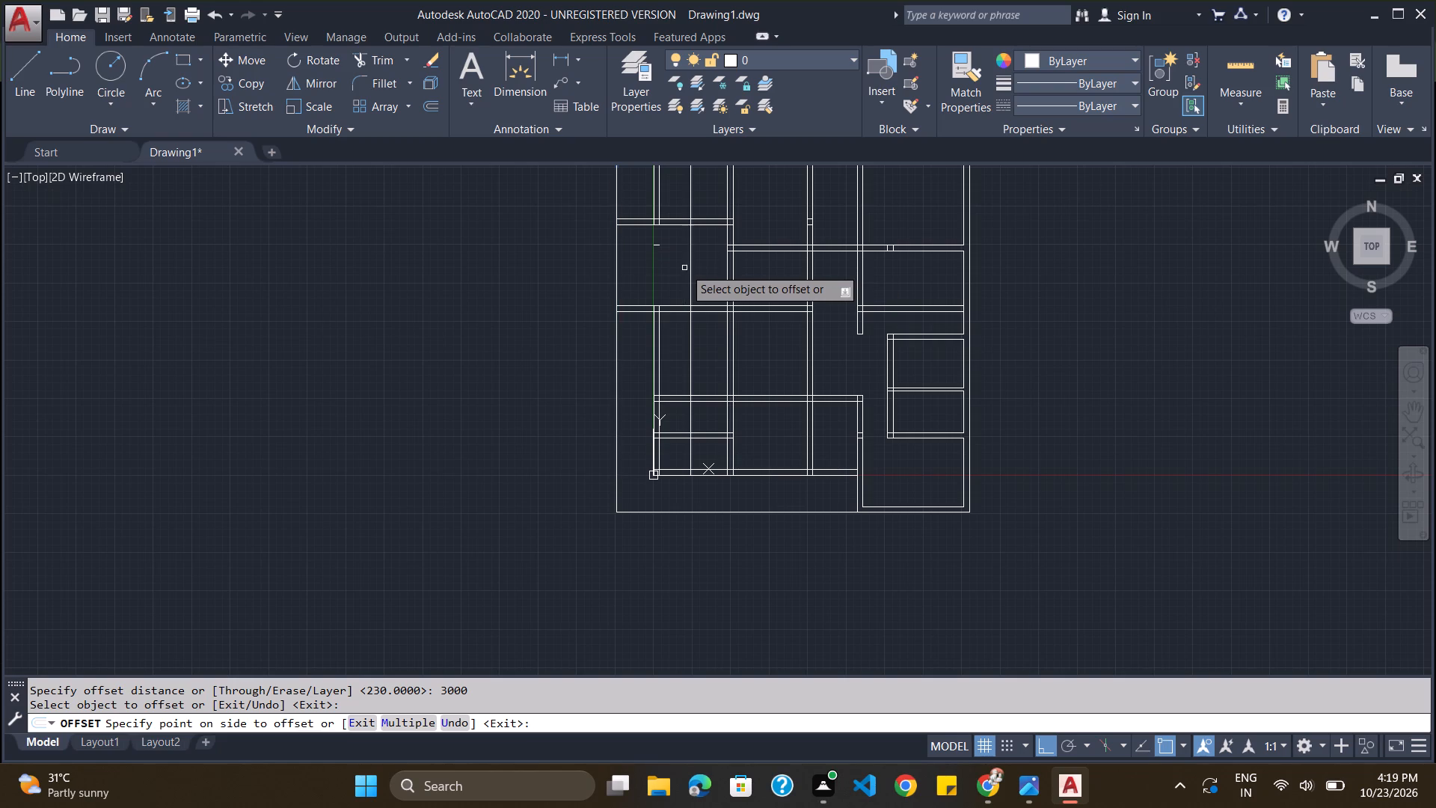
key("Escape")
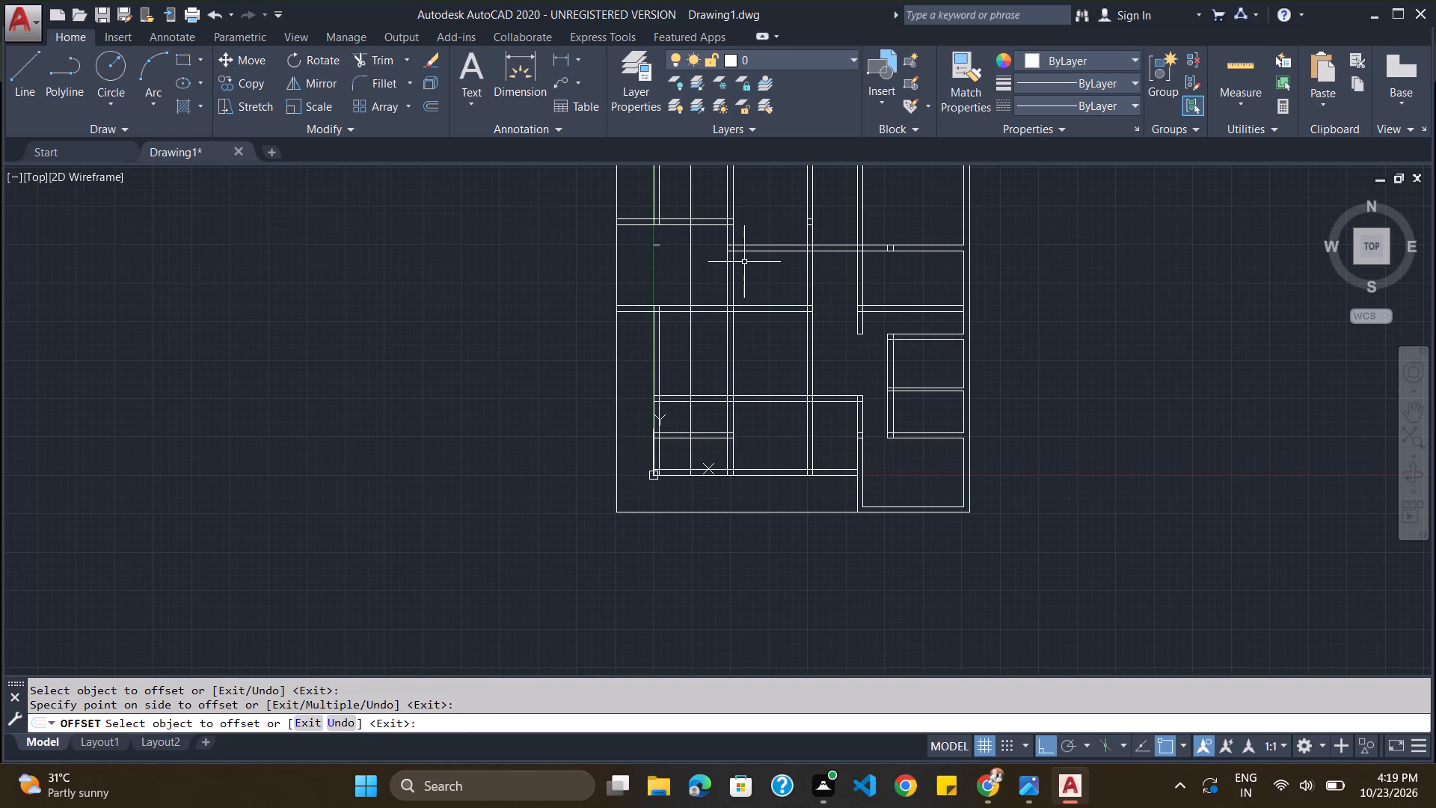
Offset the new vertical line 115 mm to the west to form a partition wall.
key("o")
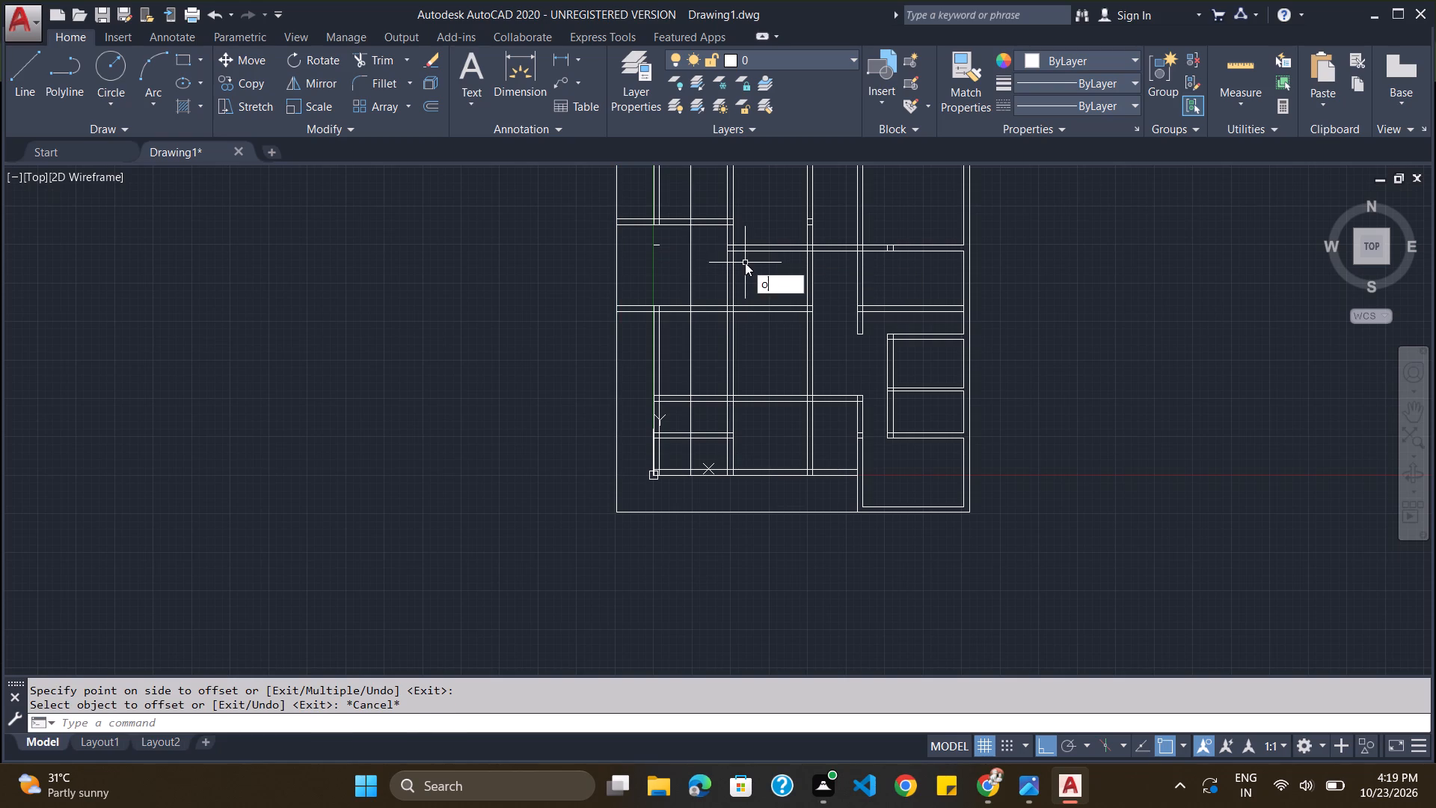
key("Return")
type("230")
key("BackSpace")
key("BackSpace")
key("BackSpace")
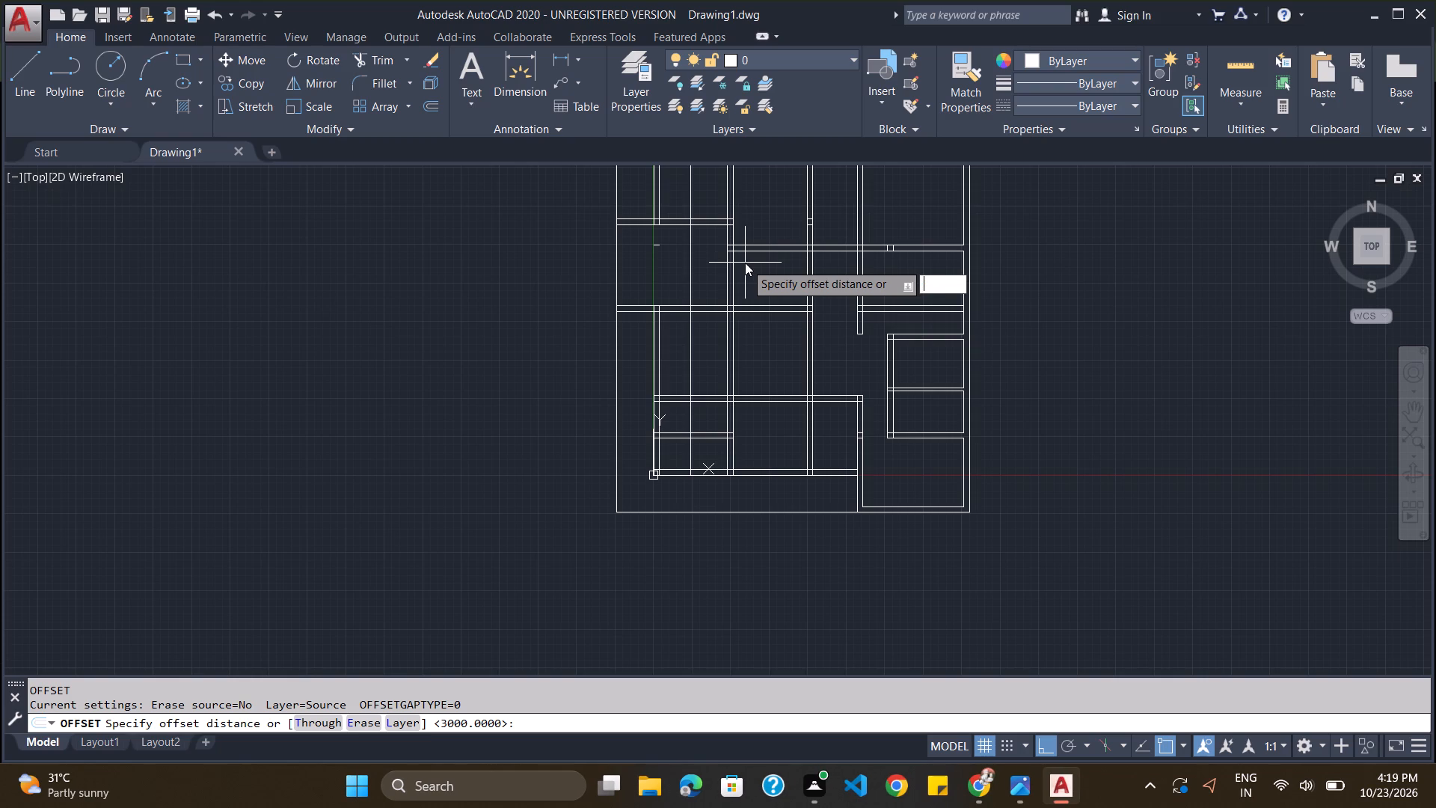
key("BackSpace")
type("115")
key("Return")
scroll(779, 233, "up", 2)
scroll(574, 256, "down", 1)
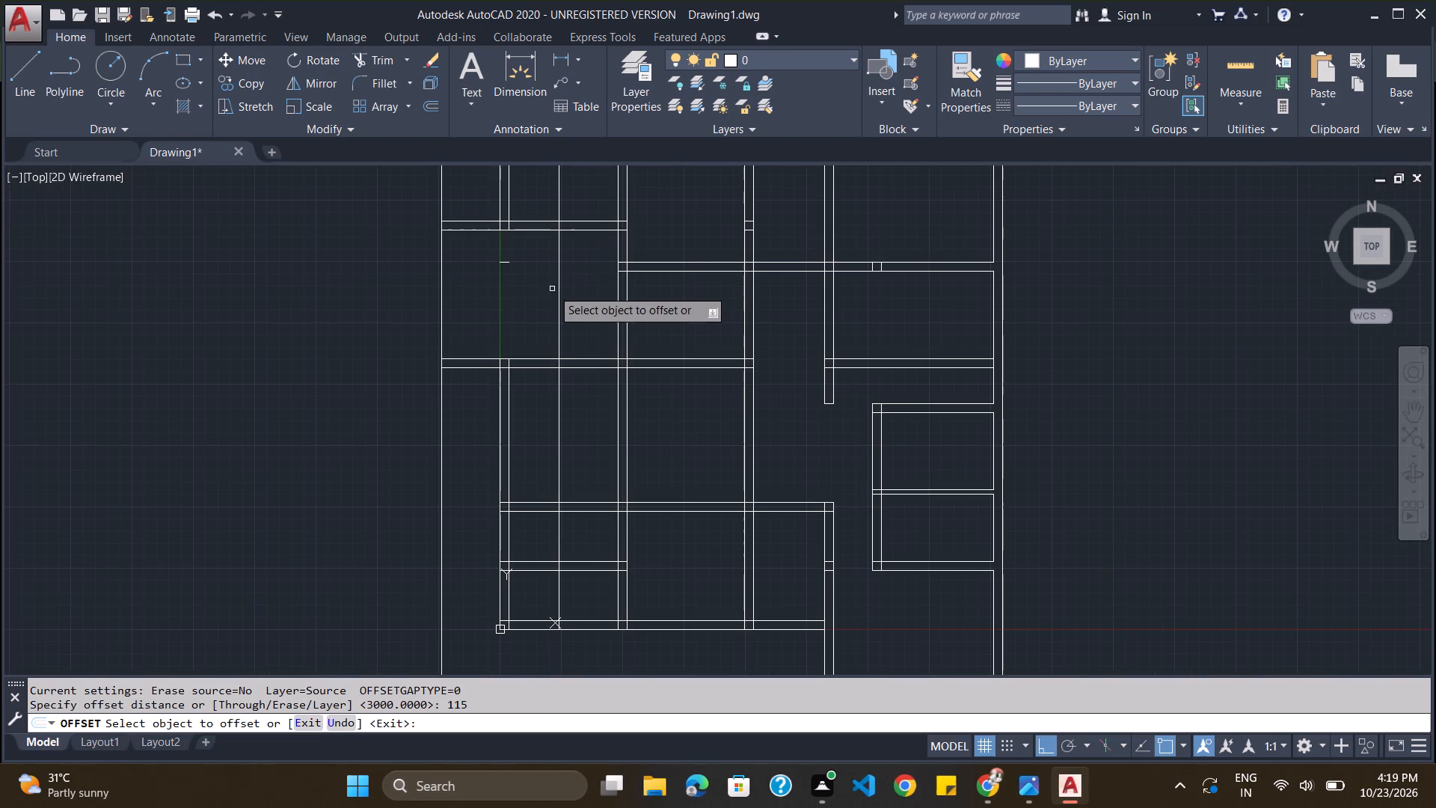
left_click(557, 293)
left_click(537, 289)
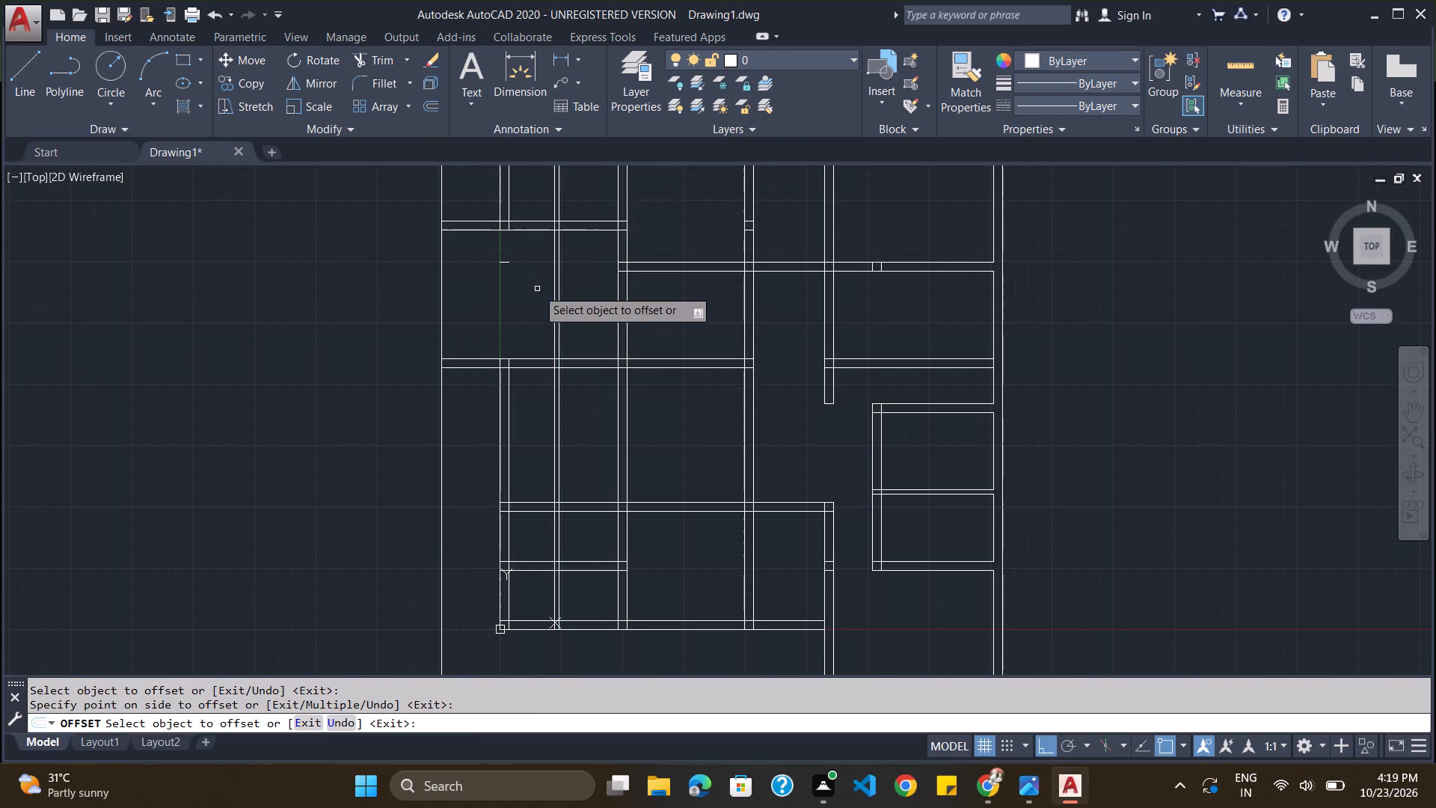
Trim both lines of the new 115 mm partition north of the western room's 230 mm north wall.
scroll(503, 232, "down", 1)
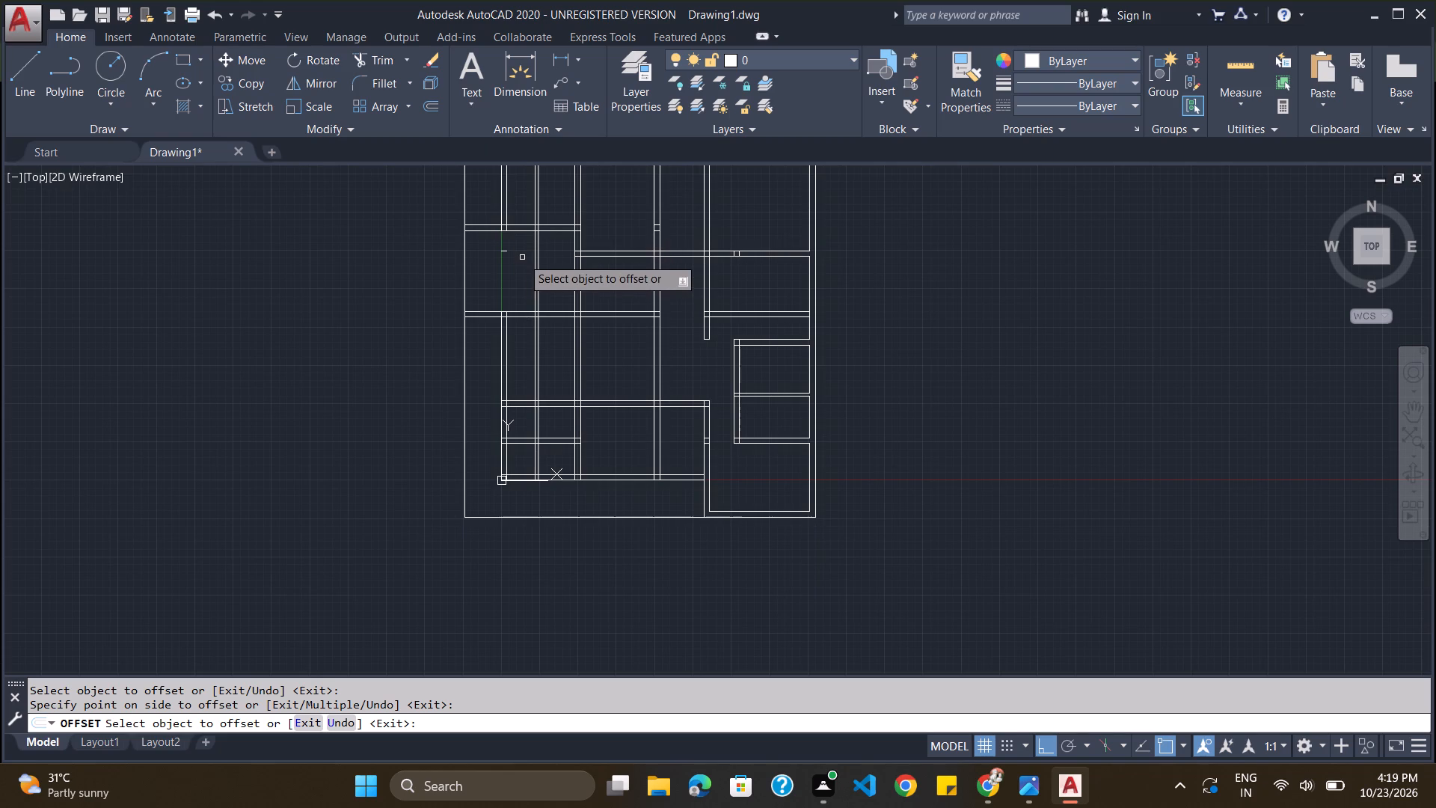
type("tr")
type("im")
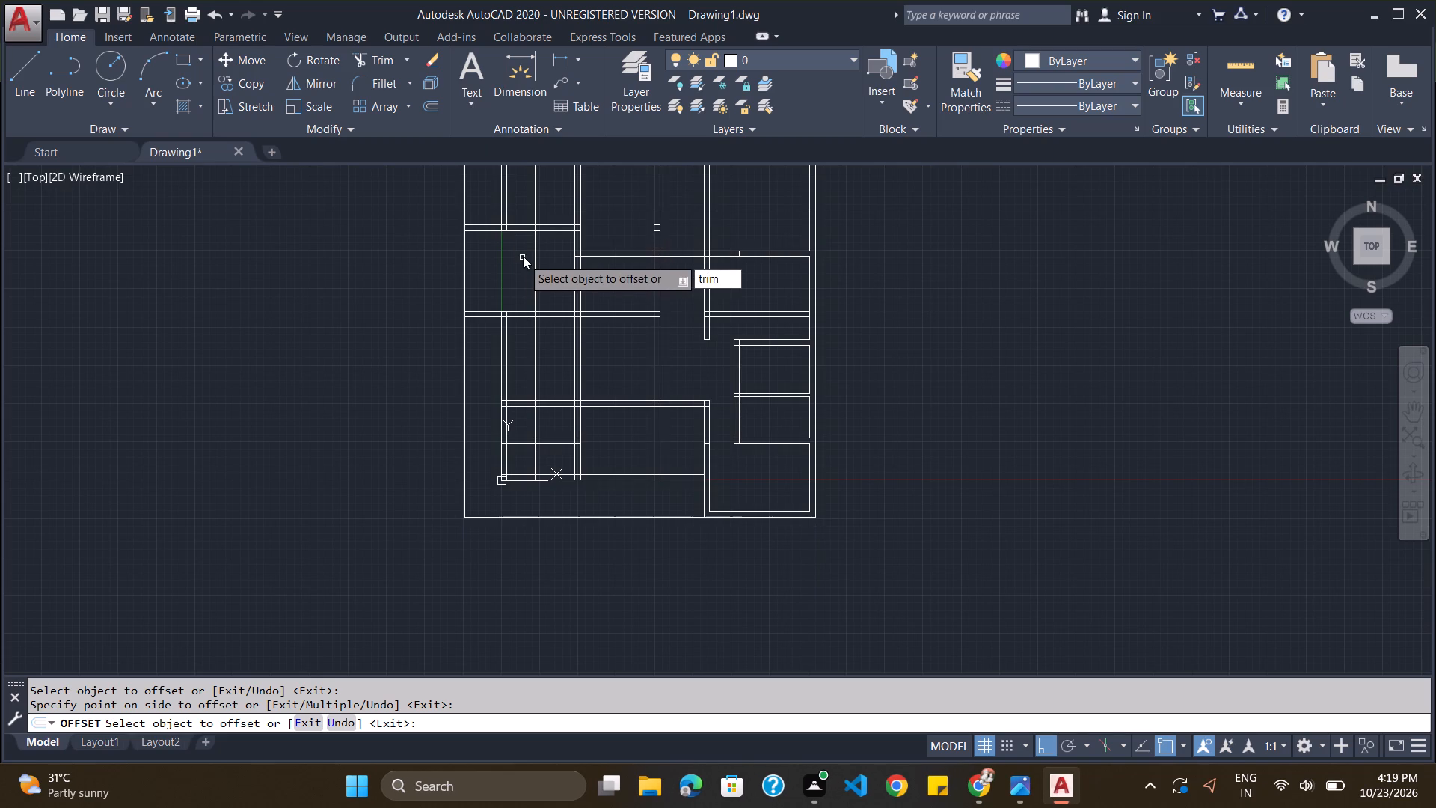
key("Return")
key("Return")
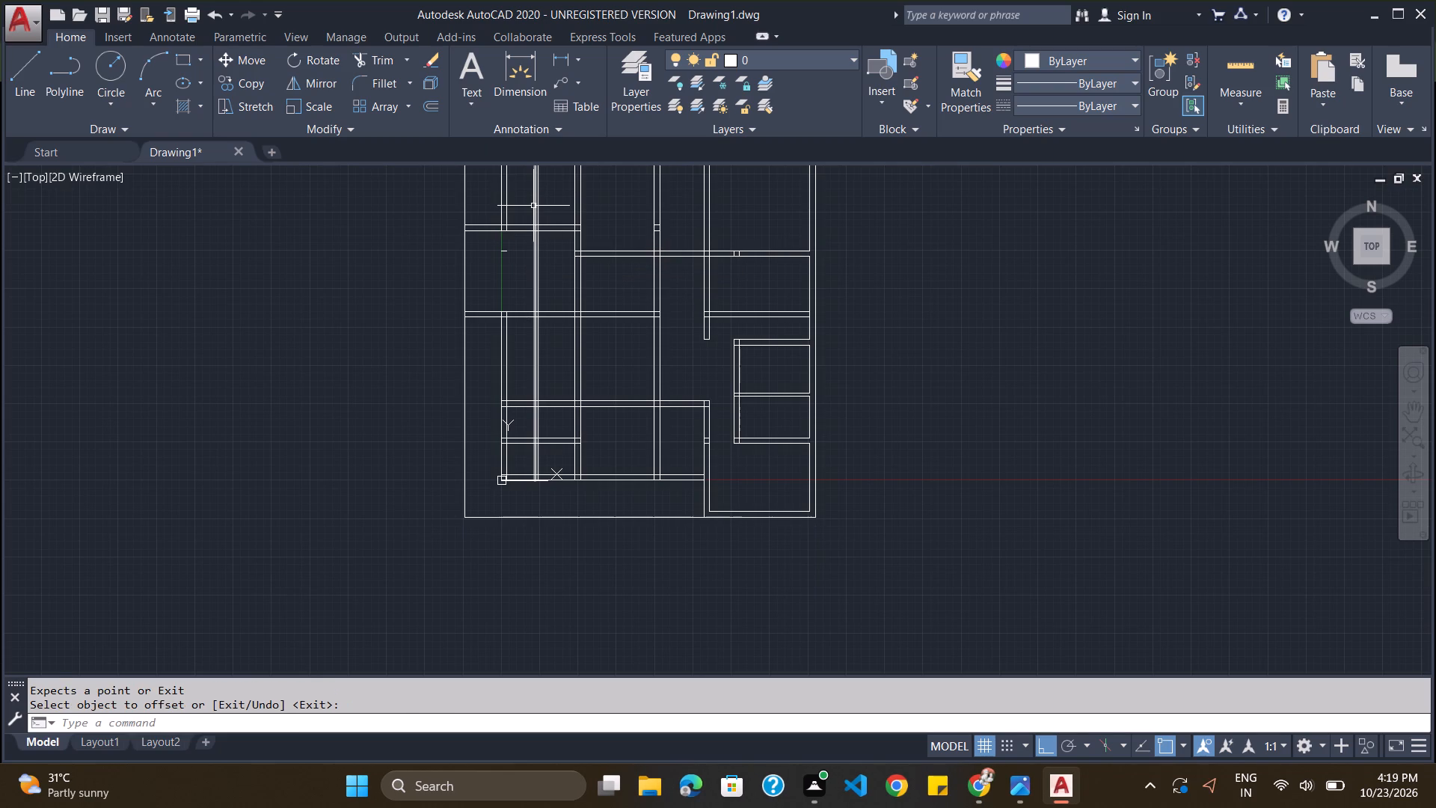
key("Escape")
type("trim")
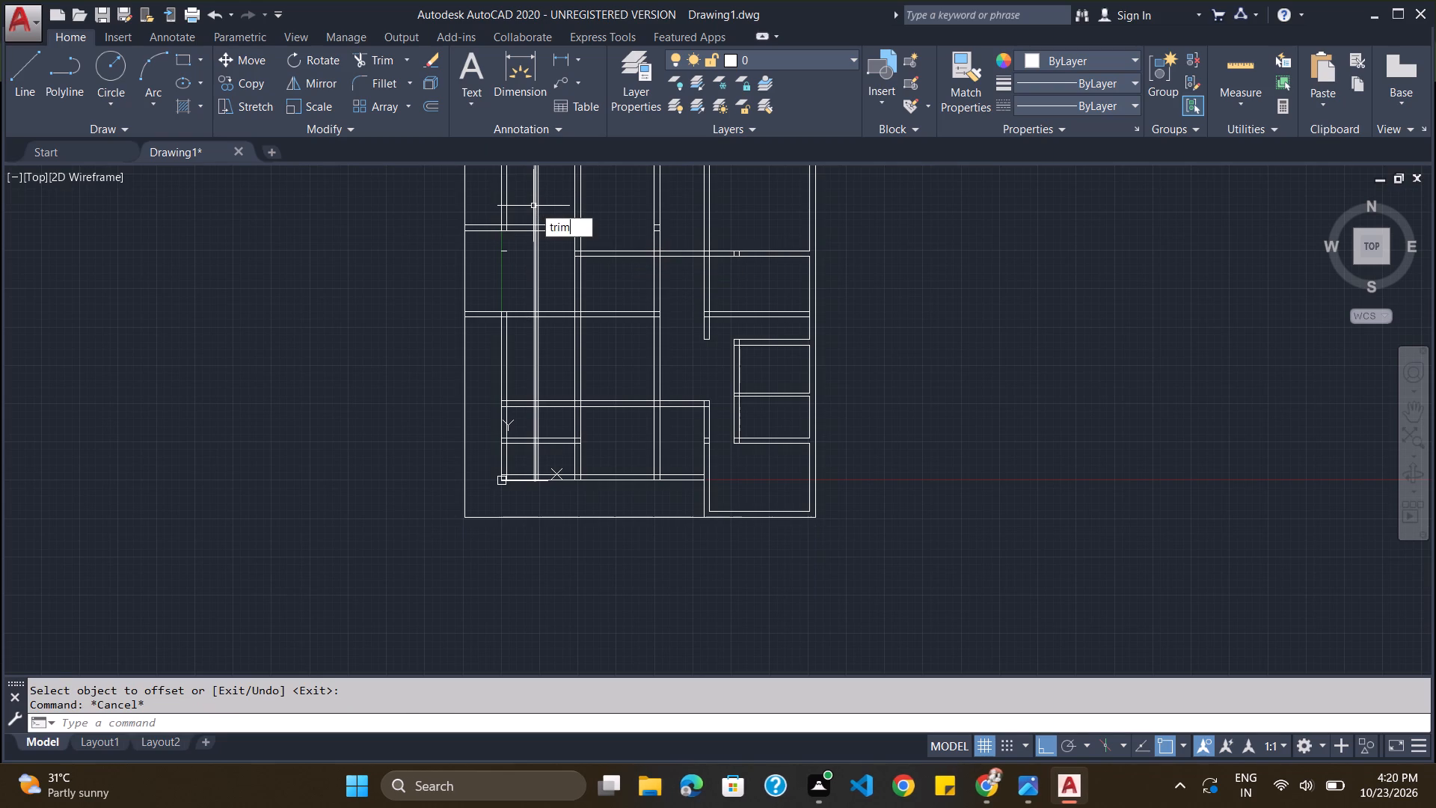
key("Return")
key("Return")
left_click(537, 198)
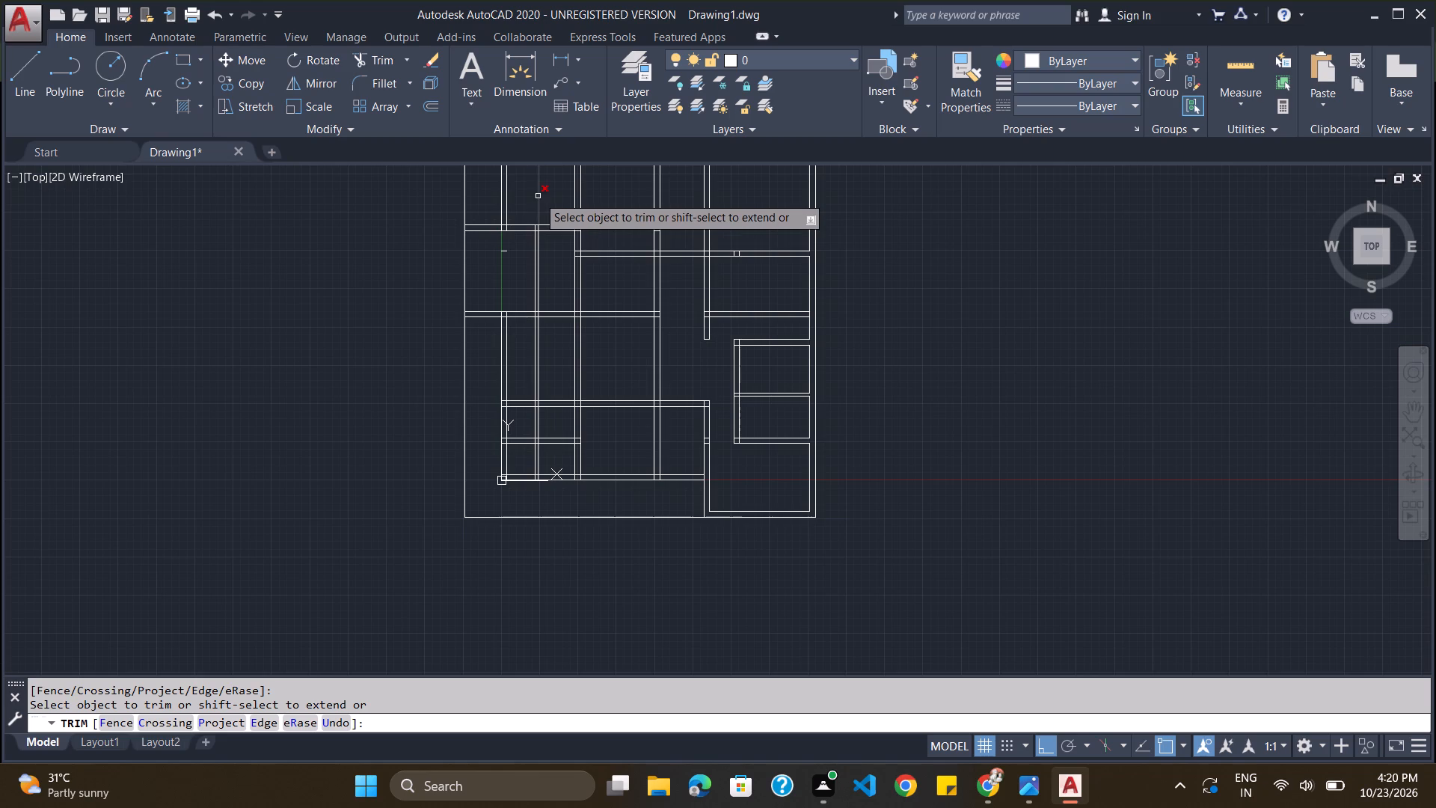
left_click(538, 196)
Trim both lines of the 115 mm partition south of the western room, including the parts crossing the two southern strips.
left_click(535, 349)
left_click(537, 349)
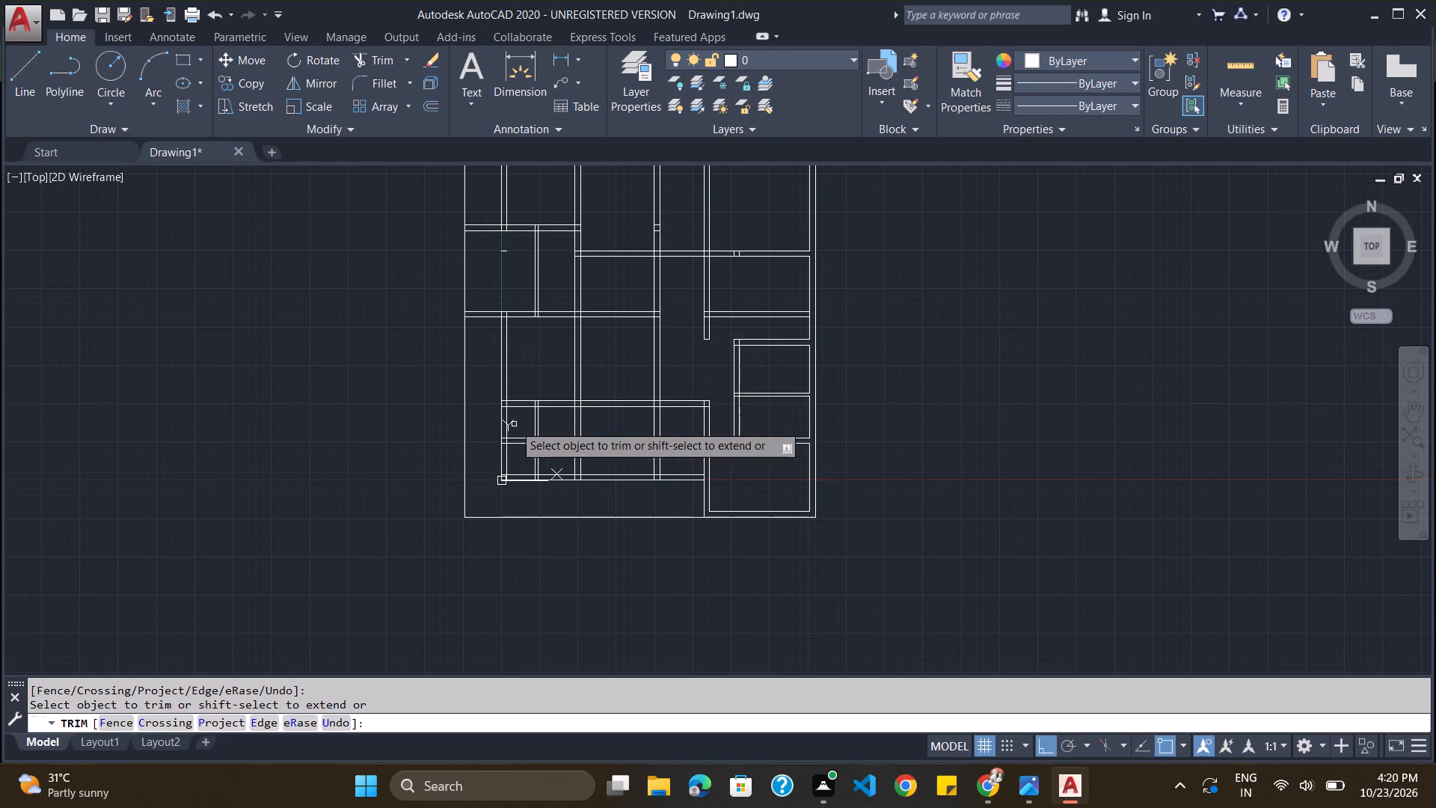
left_click(537, 426)
left_click(538, 423)
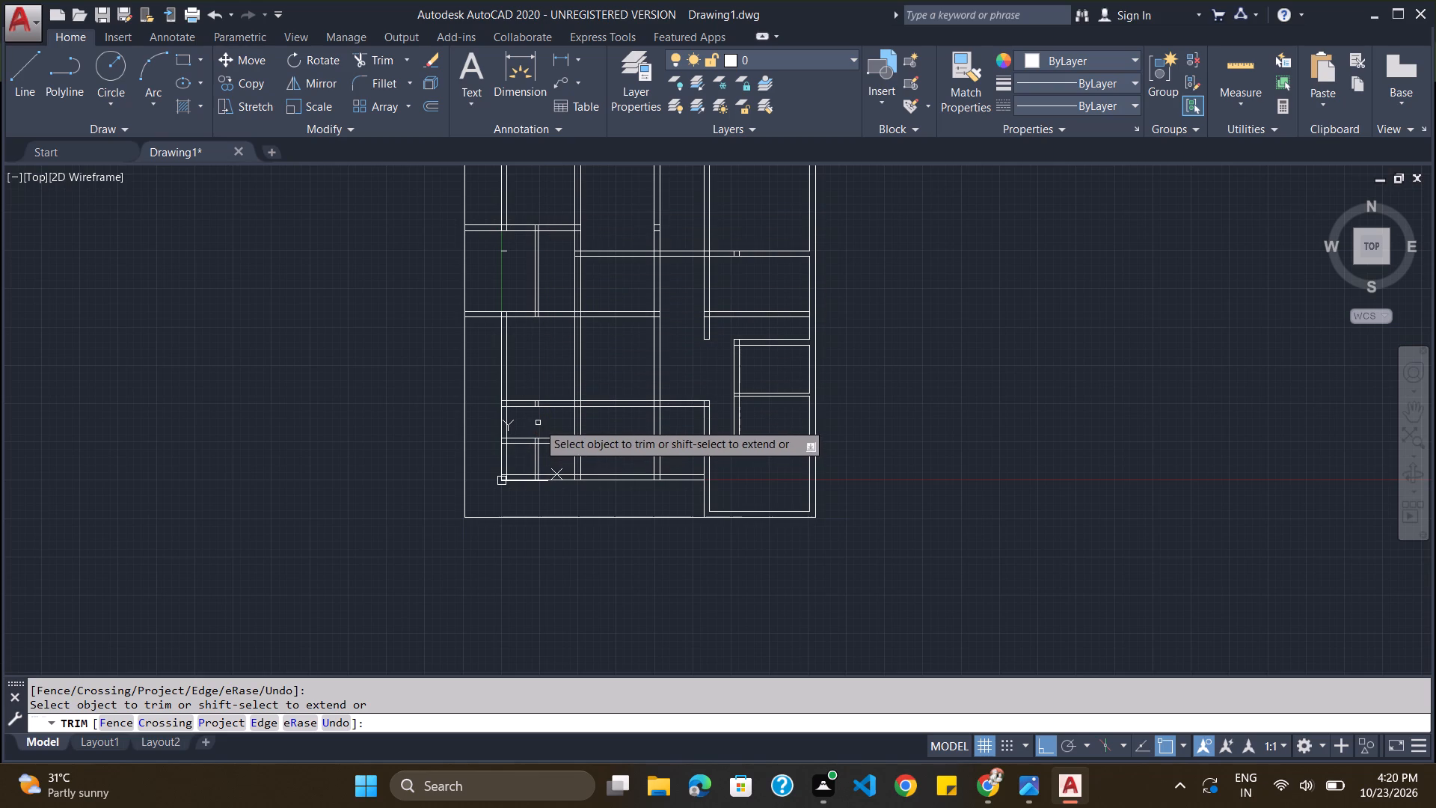
left_click(538, 457)
left_click(535, 455)
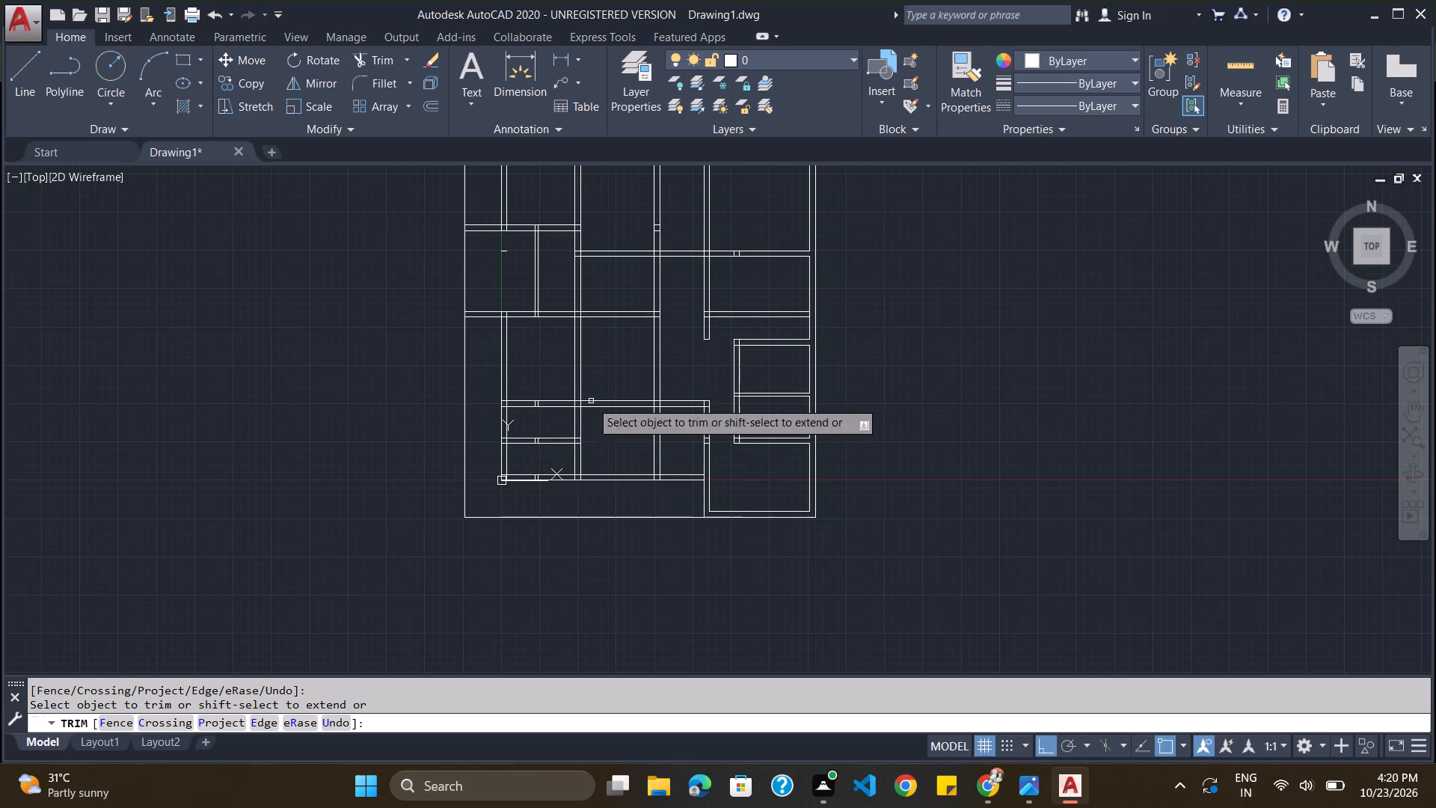
Trim the overlapping line segments where the western room's north wall meets the second vertical wall.
scroll(588, 377, "down", 2)
scroll(574, 337, "up", 2)
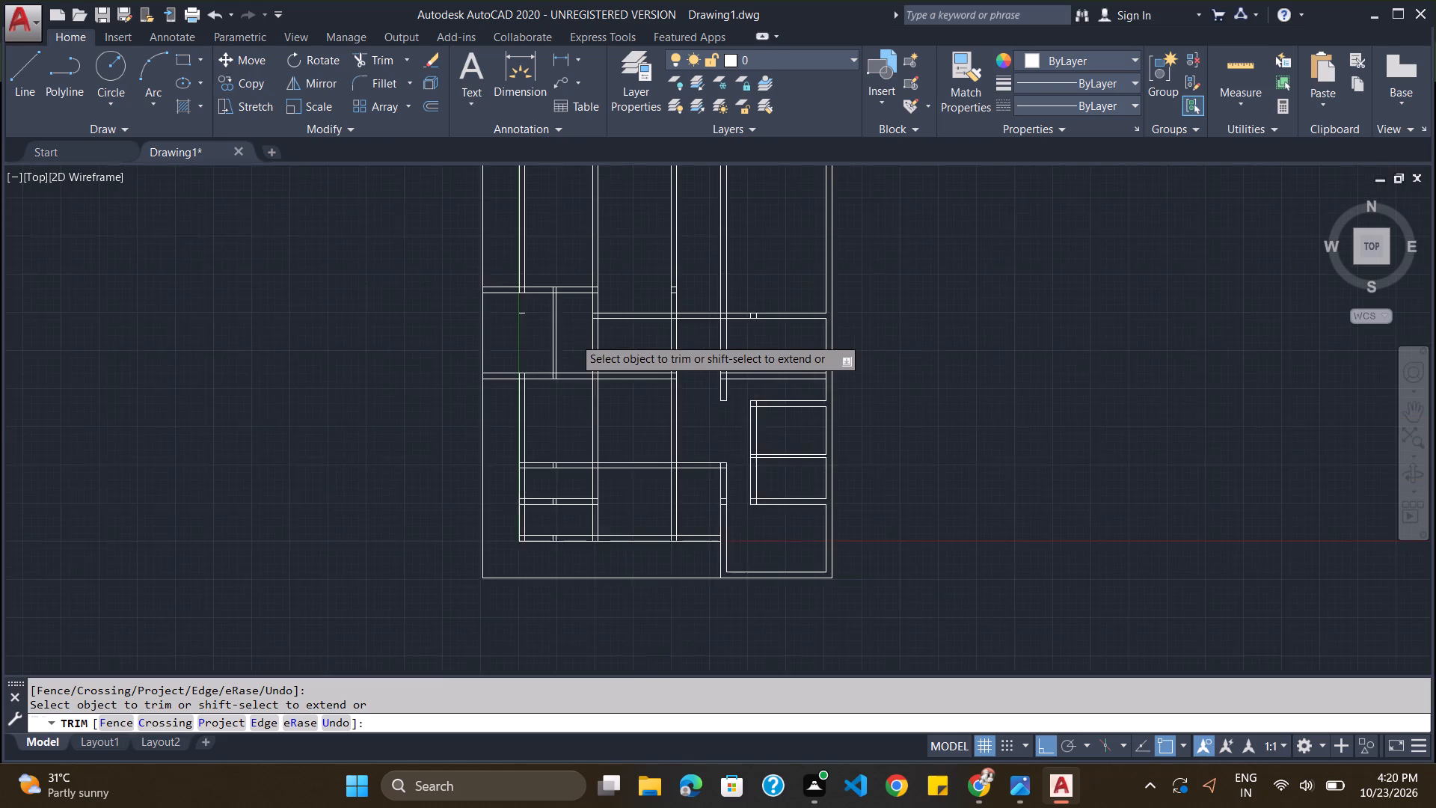
scroll(574, 337, "up", 2)
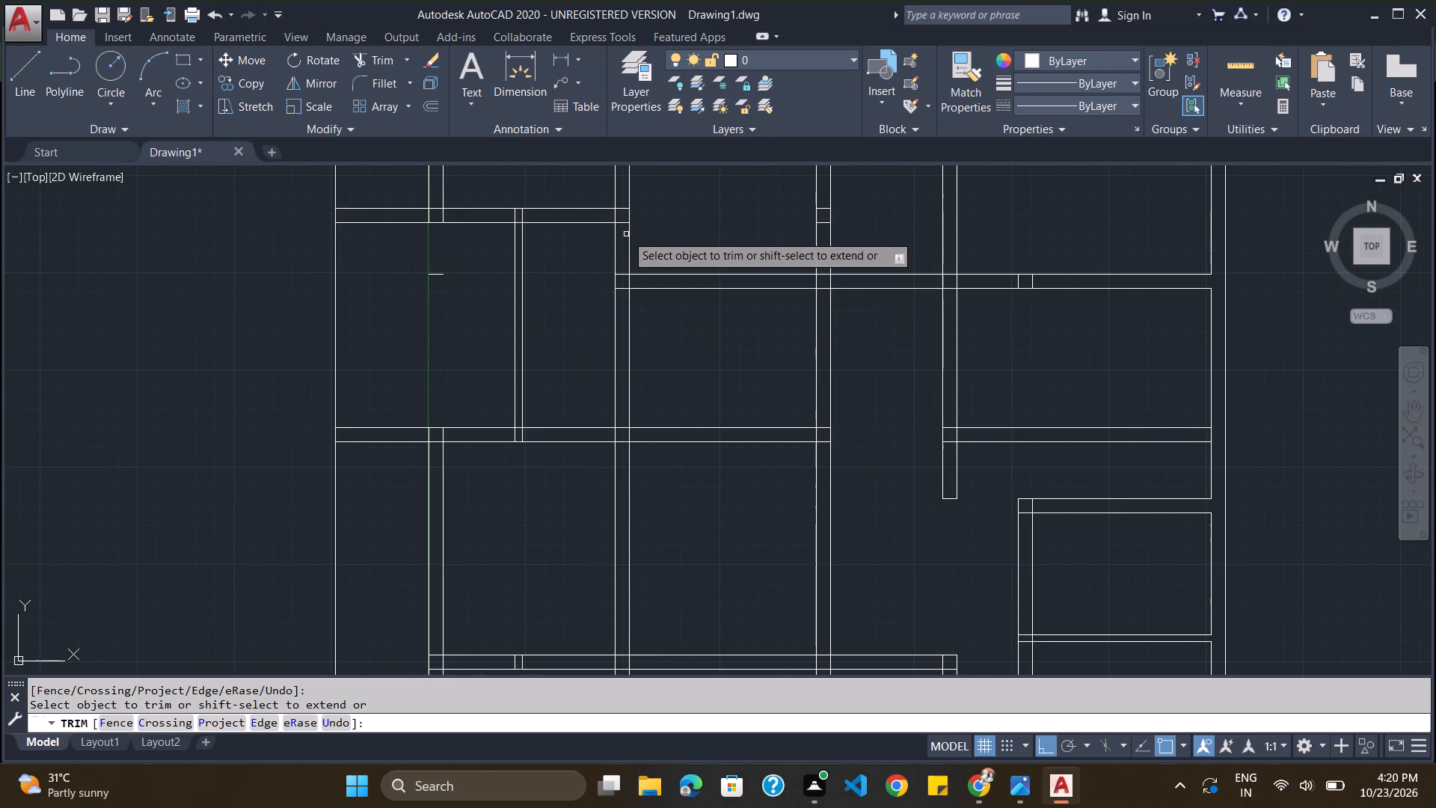
left_click(613, 221)
left_click(622, 209)
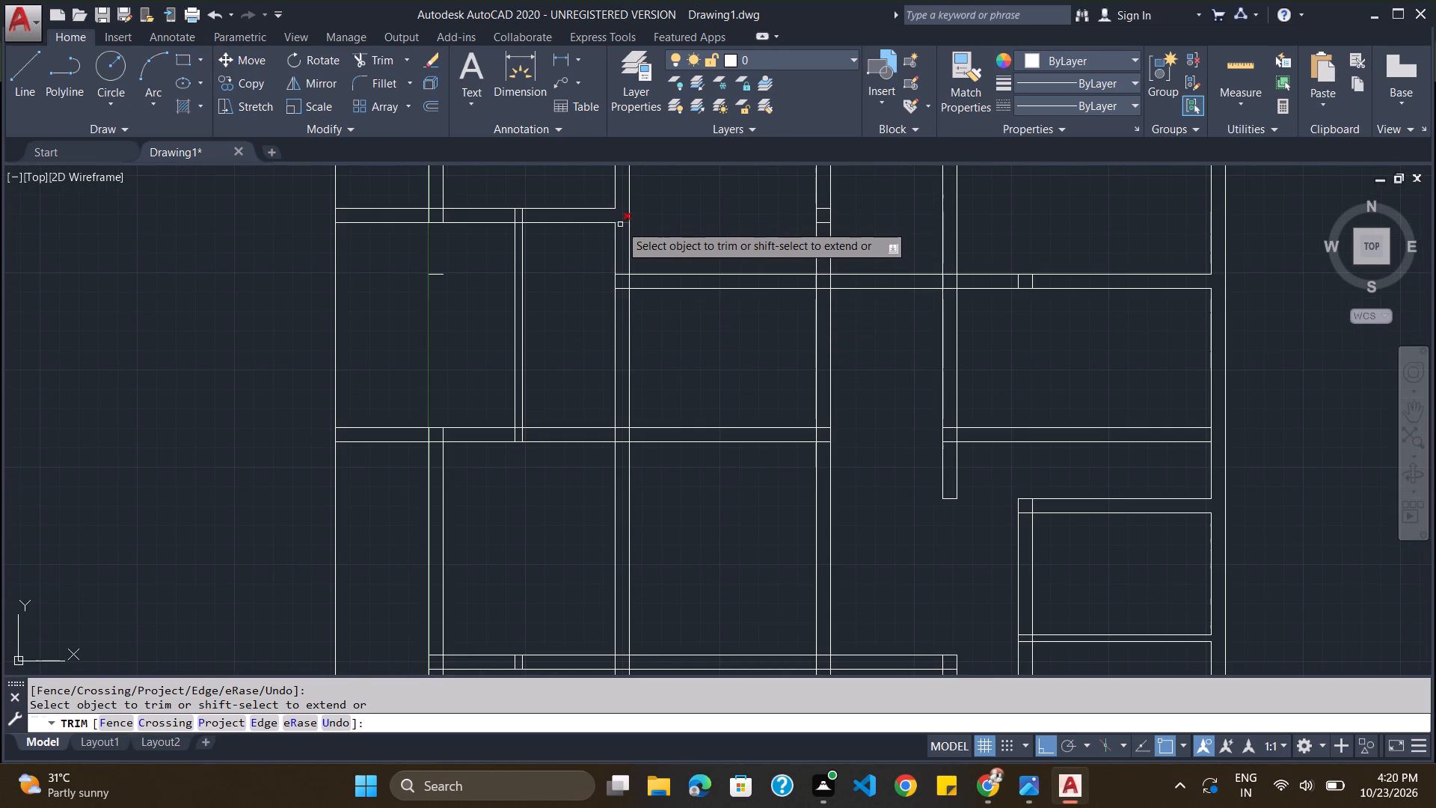
left_click(620, 224)
Trim both lines of the eastern rooms' north wall where they cross the second vertical wall.
scroll(616, 243, "down", 1)
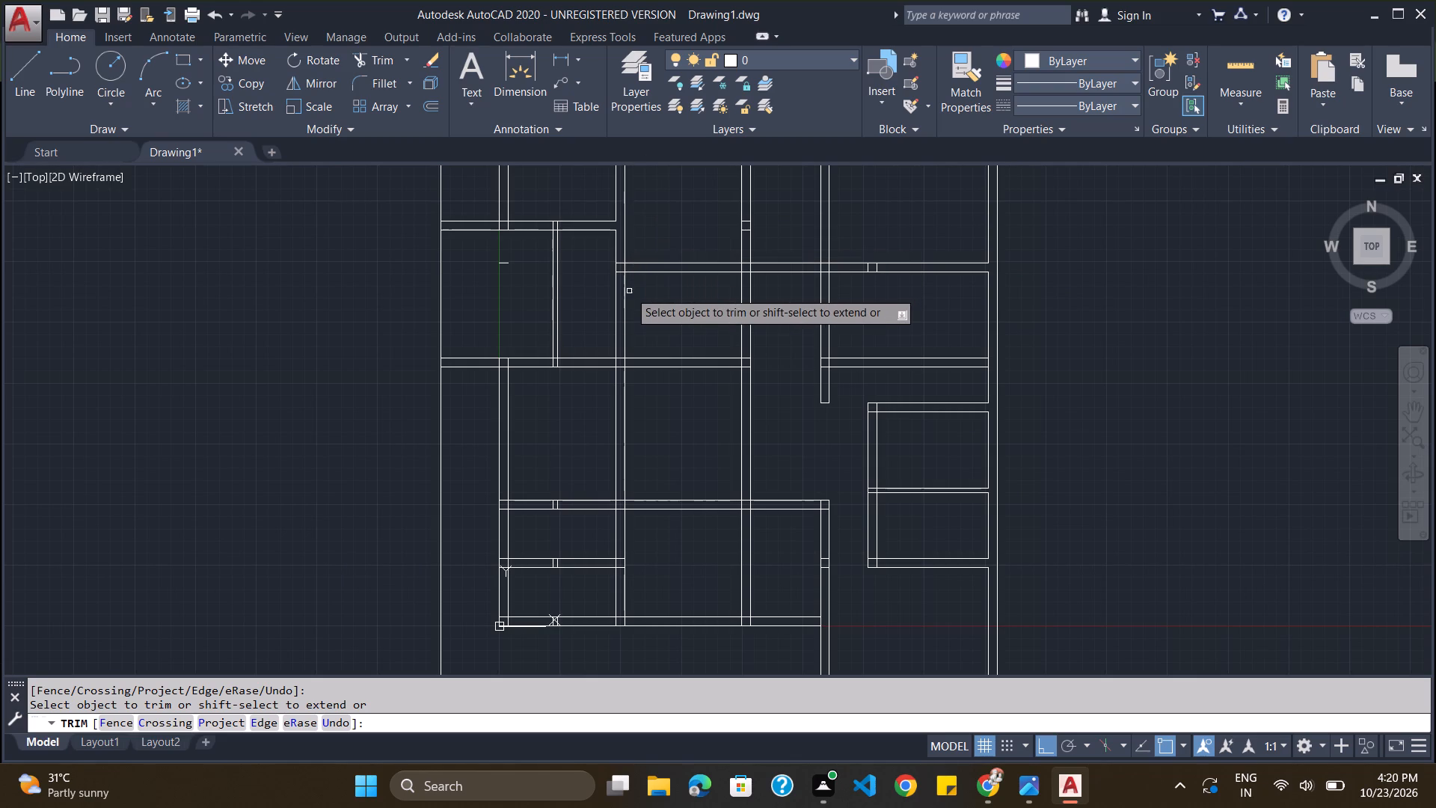
scroll(627, 300, "up", 2)
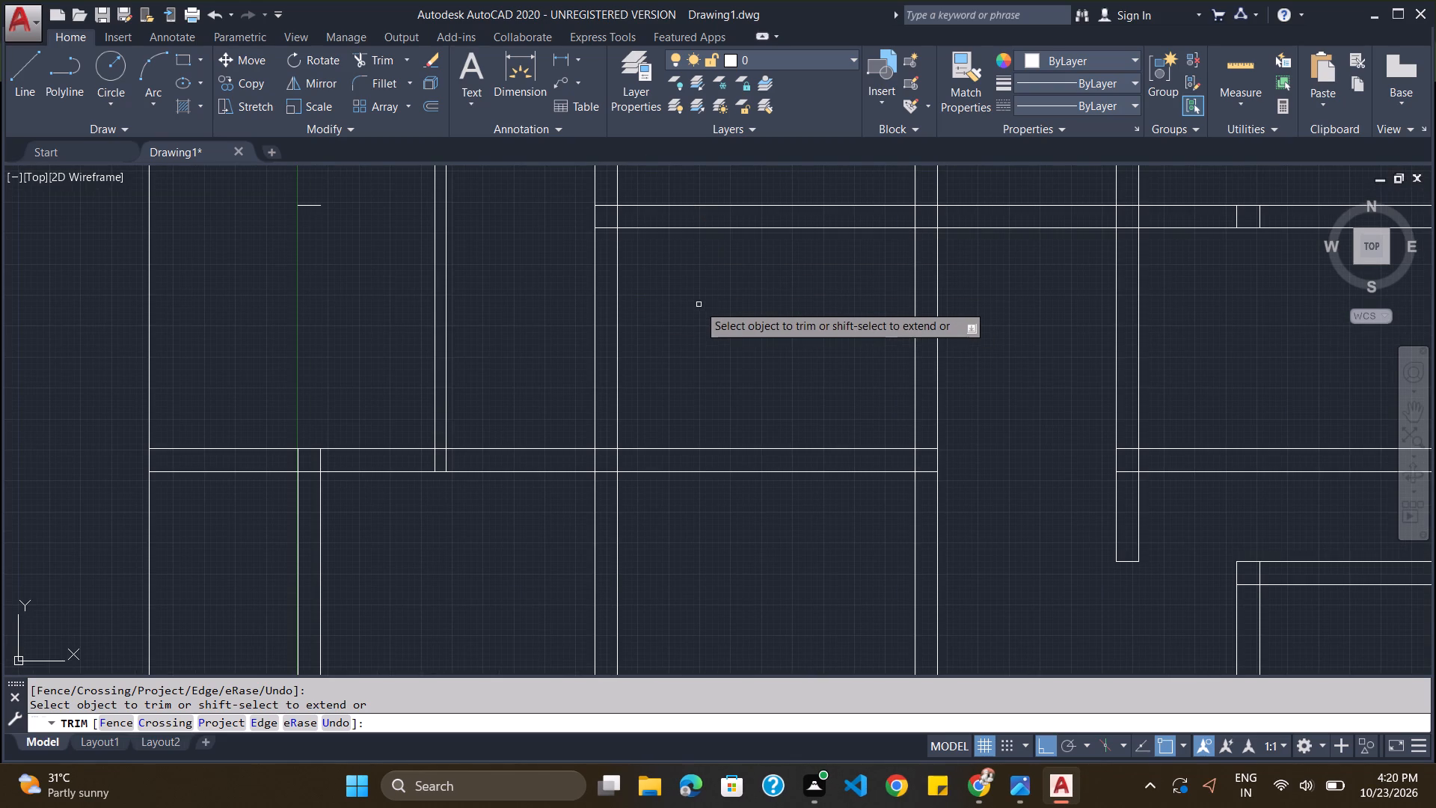
scroll(675, 260, "down", 2)
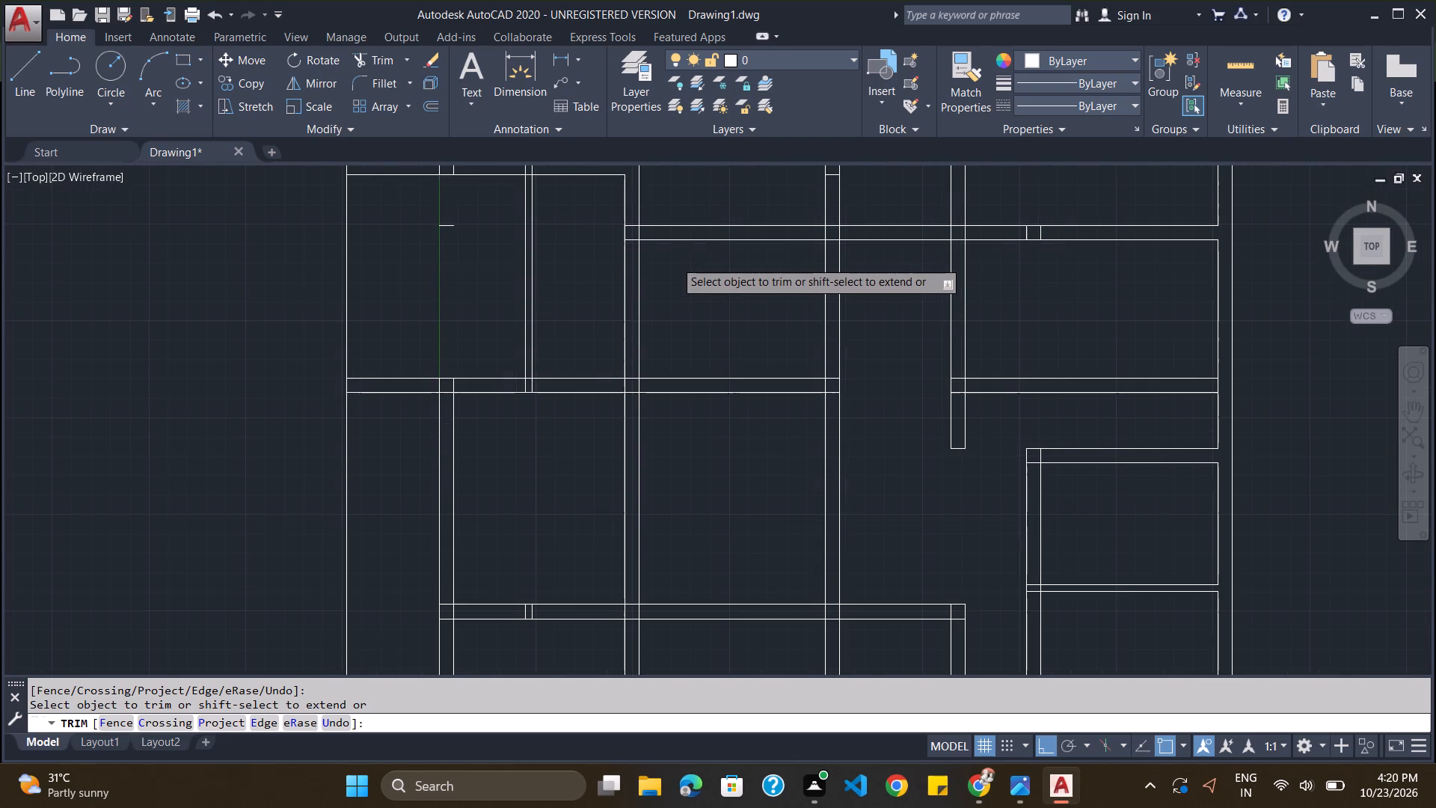
left_click(648, 240)
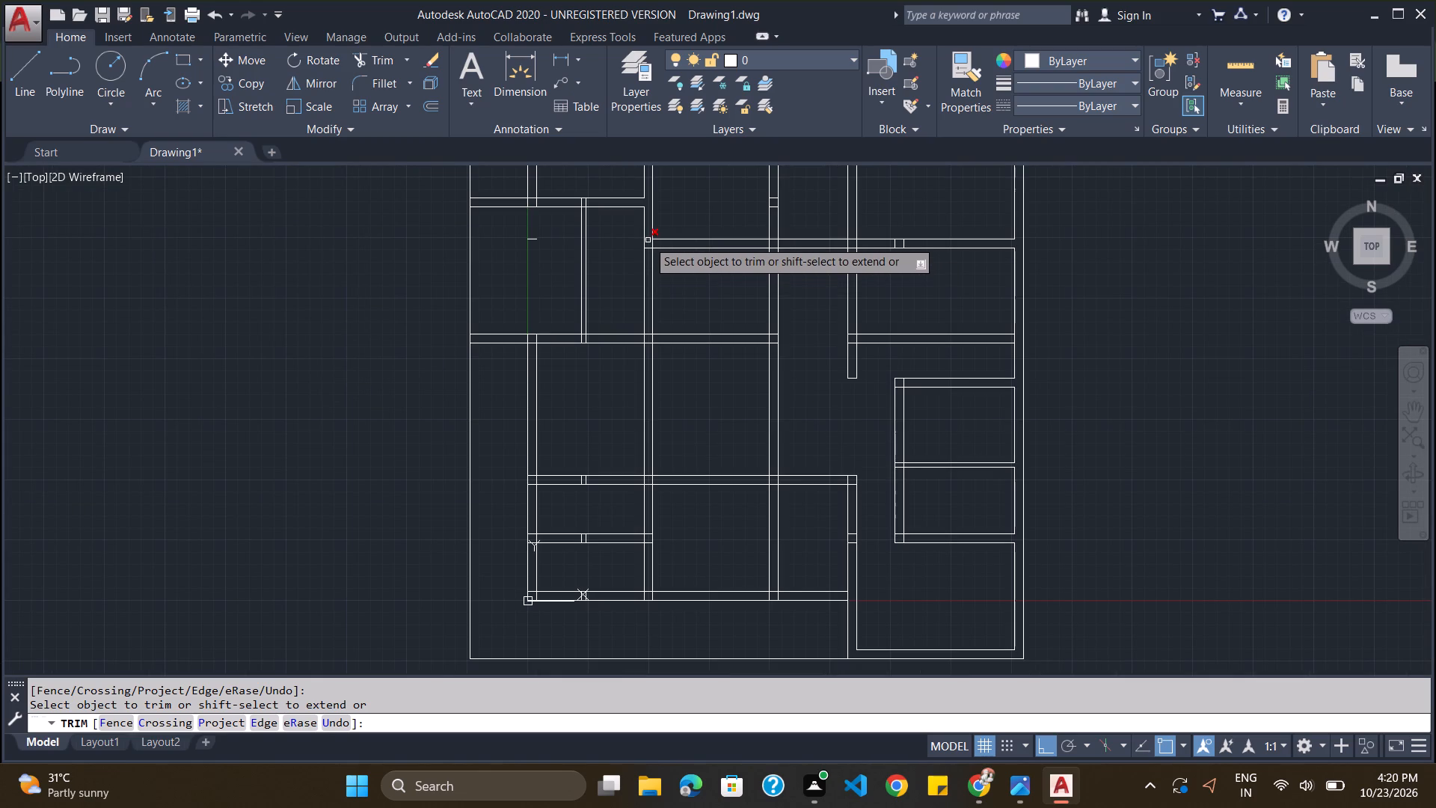
left_click(648, 248)
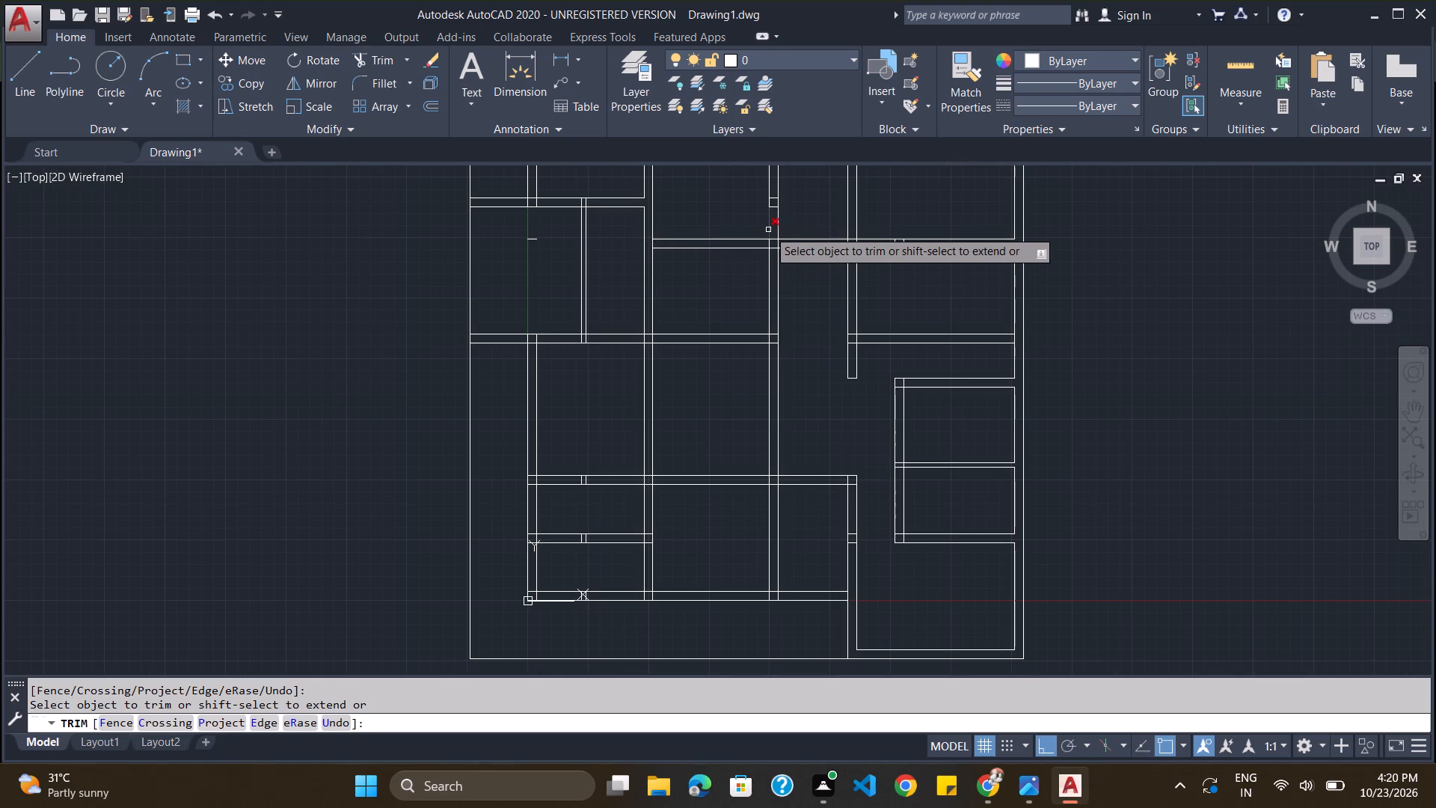
Trim both lines of the third vertical wall north of the eastern rooms' north wall.
left_click(769, 226)
left_click(777, 224)
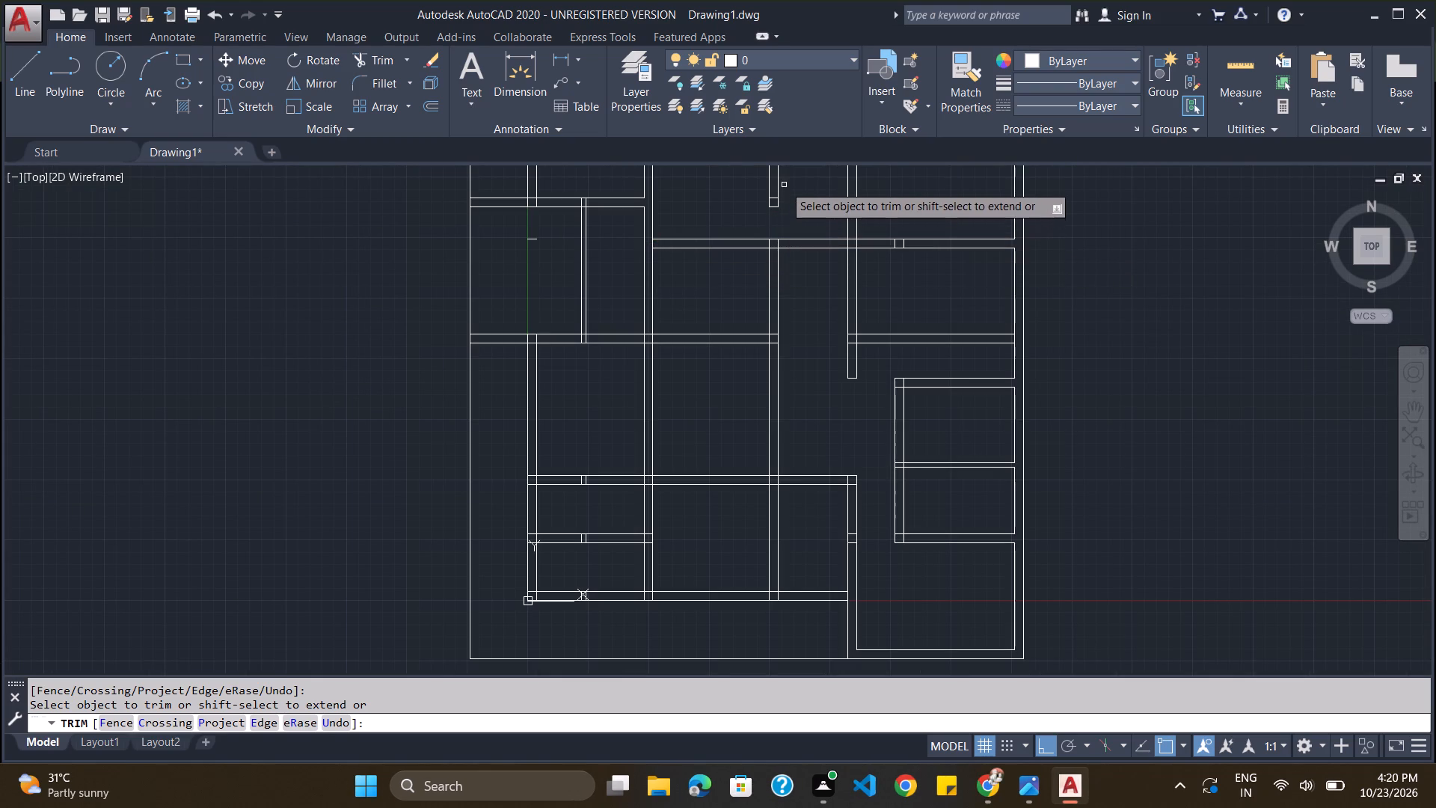
scroll(782, 195, "down", 2)
left_click(782, 174)
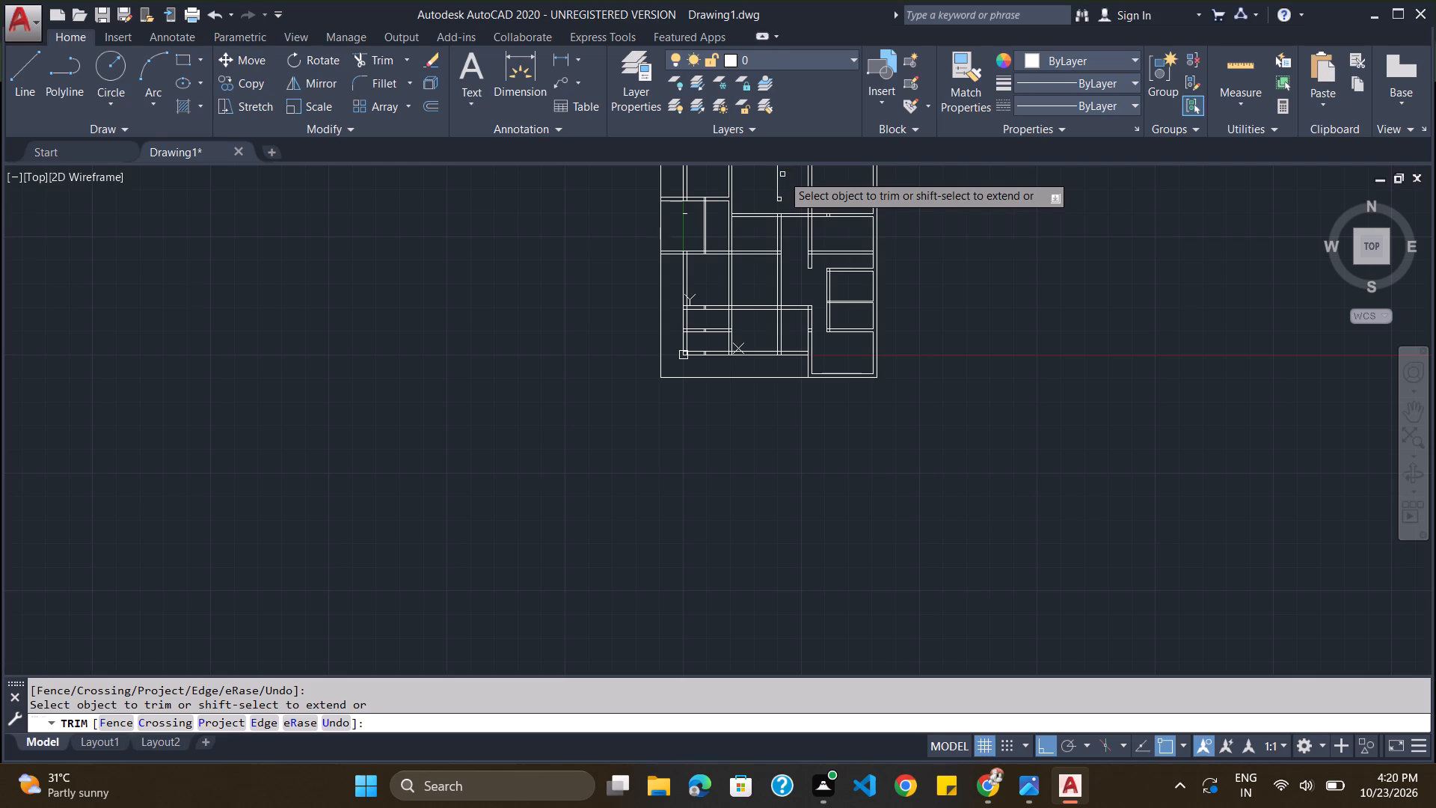
left_click(776, 174)
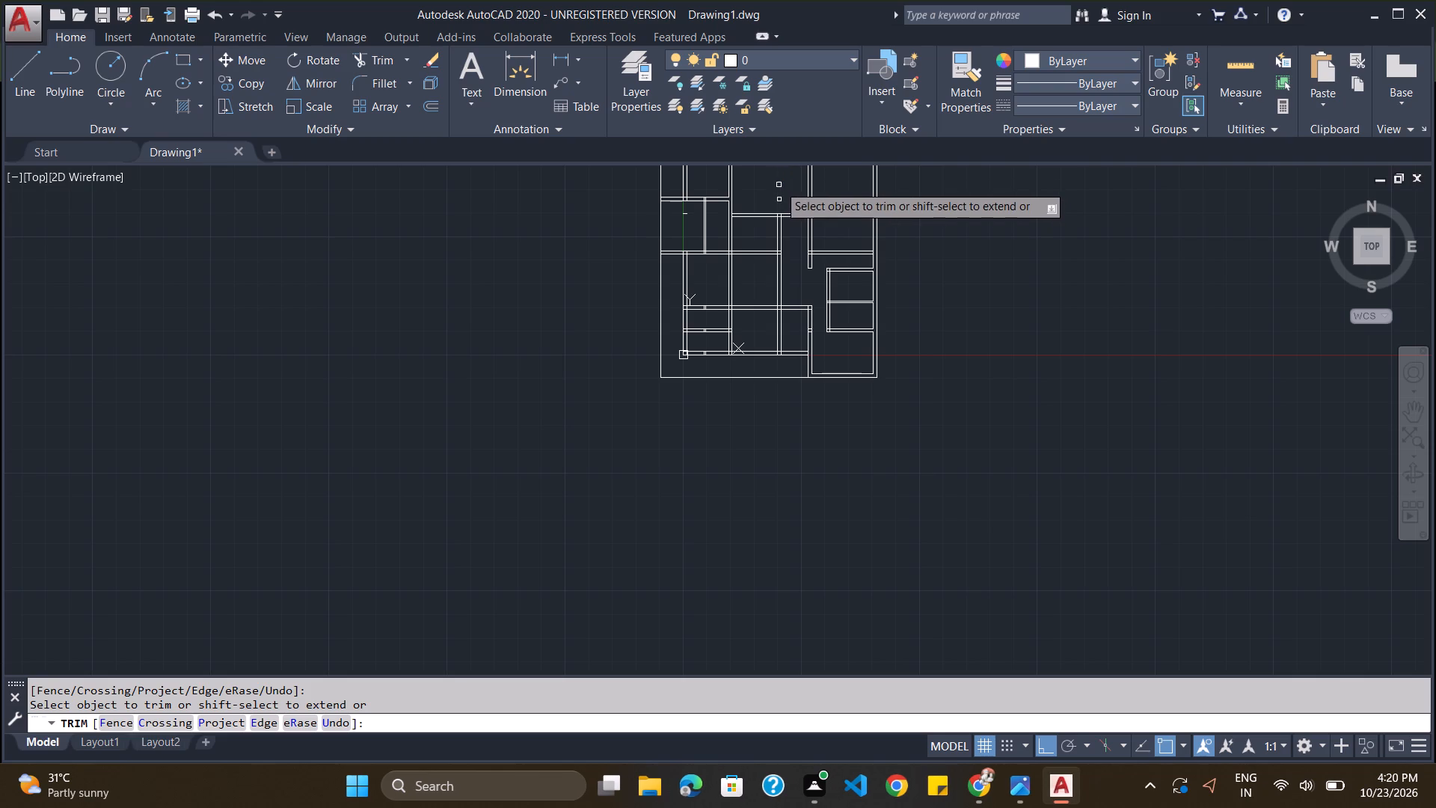
Trim both lines of the fourth vertical wall north of the eastern rooms' north wall.
scroll(779, 189, "down", 2)
scroll(781, 163, "up", 4)
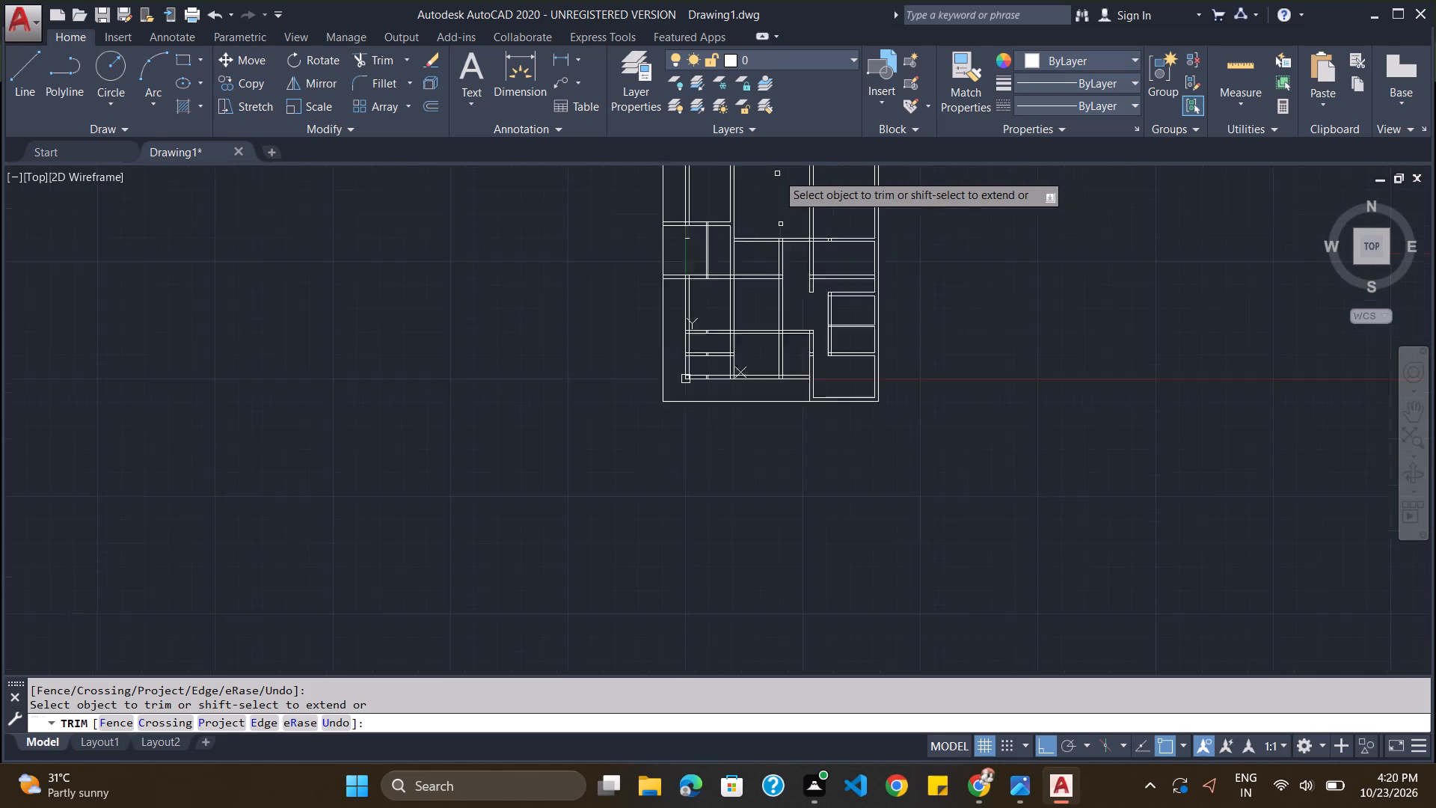
scroll(777, 174, "up", 2)
left_click(858, 274)
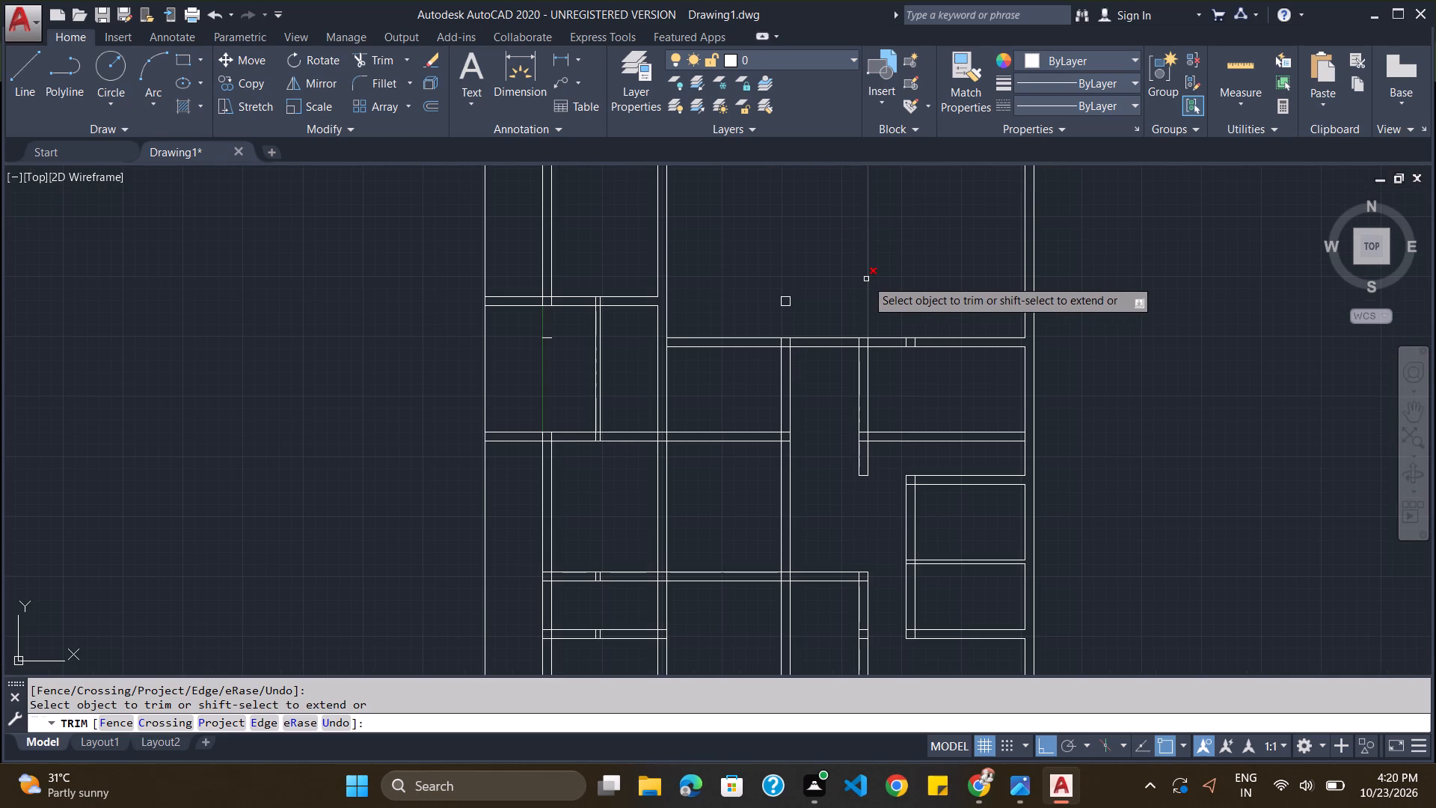
left_click(867, 279)
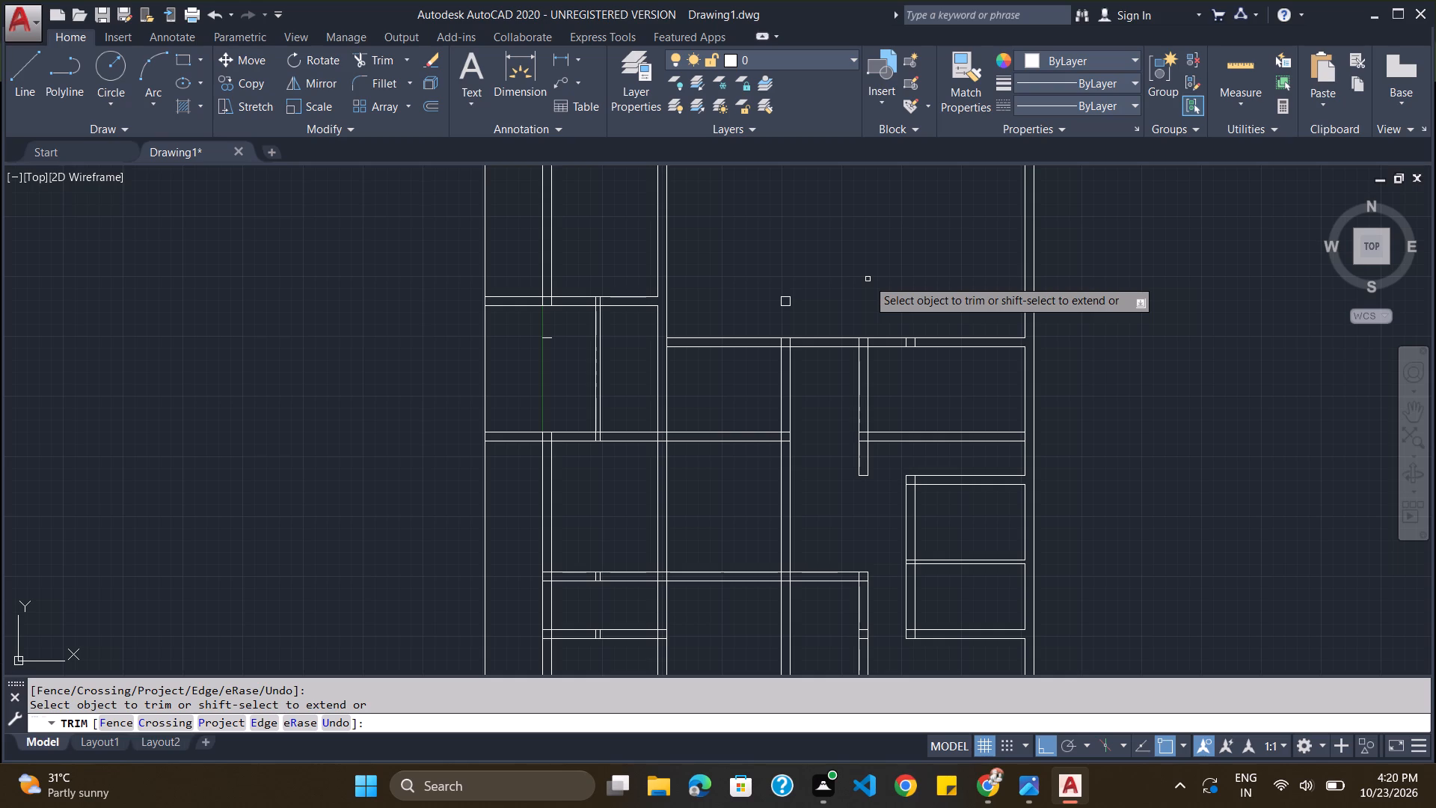
key("Escape")
Erase the inner line of the east wall north of the eastern rooms' north wall.
left_click(1025, 261)
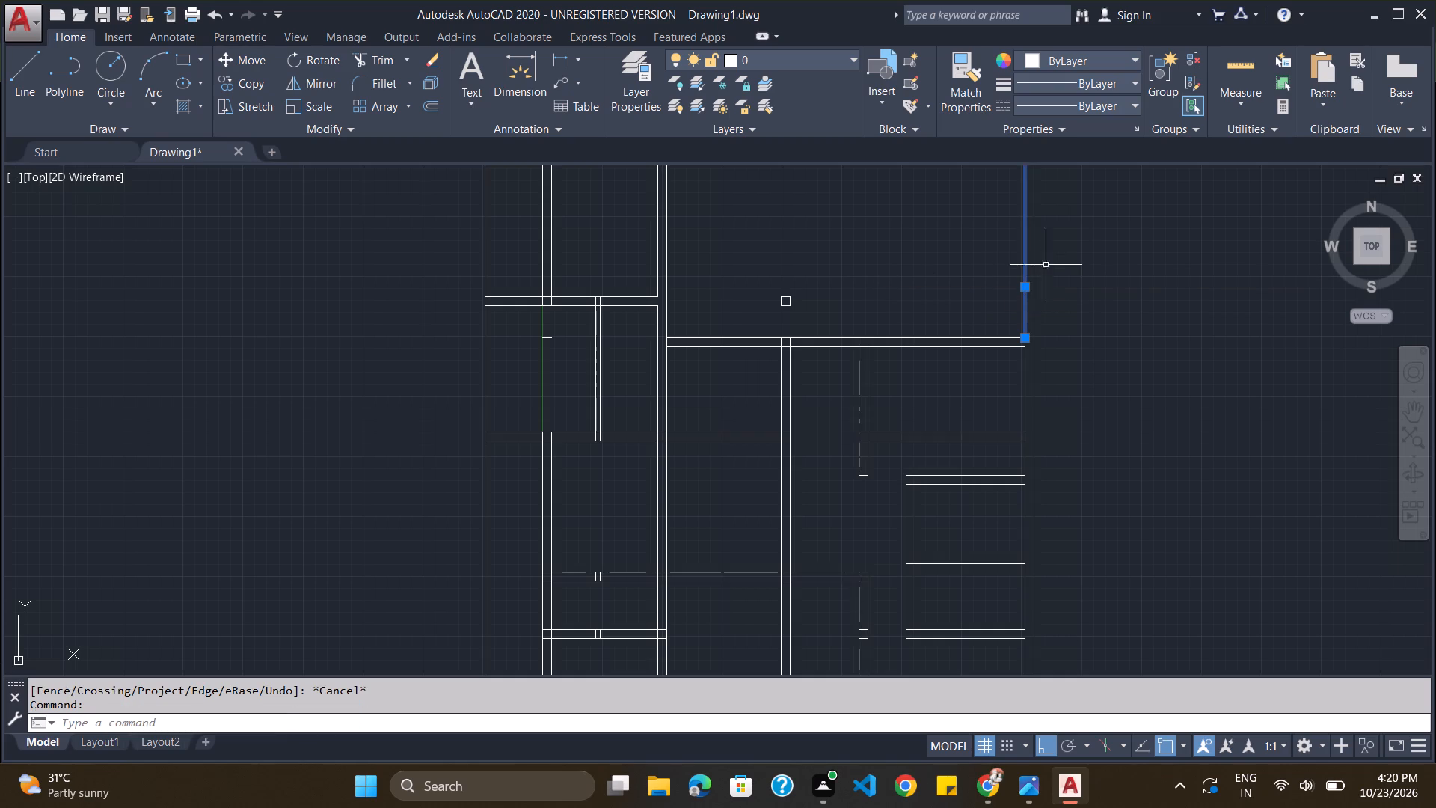
key("Delete")
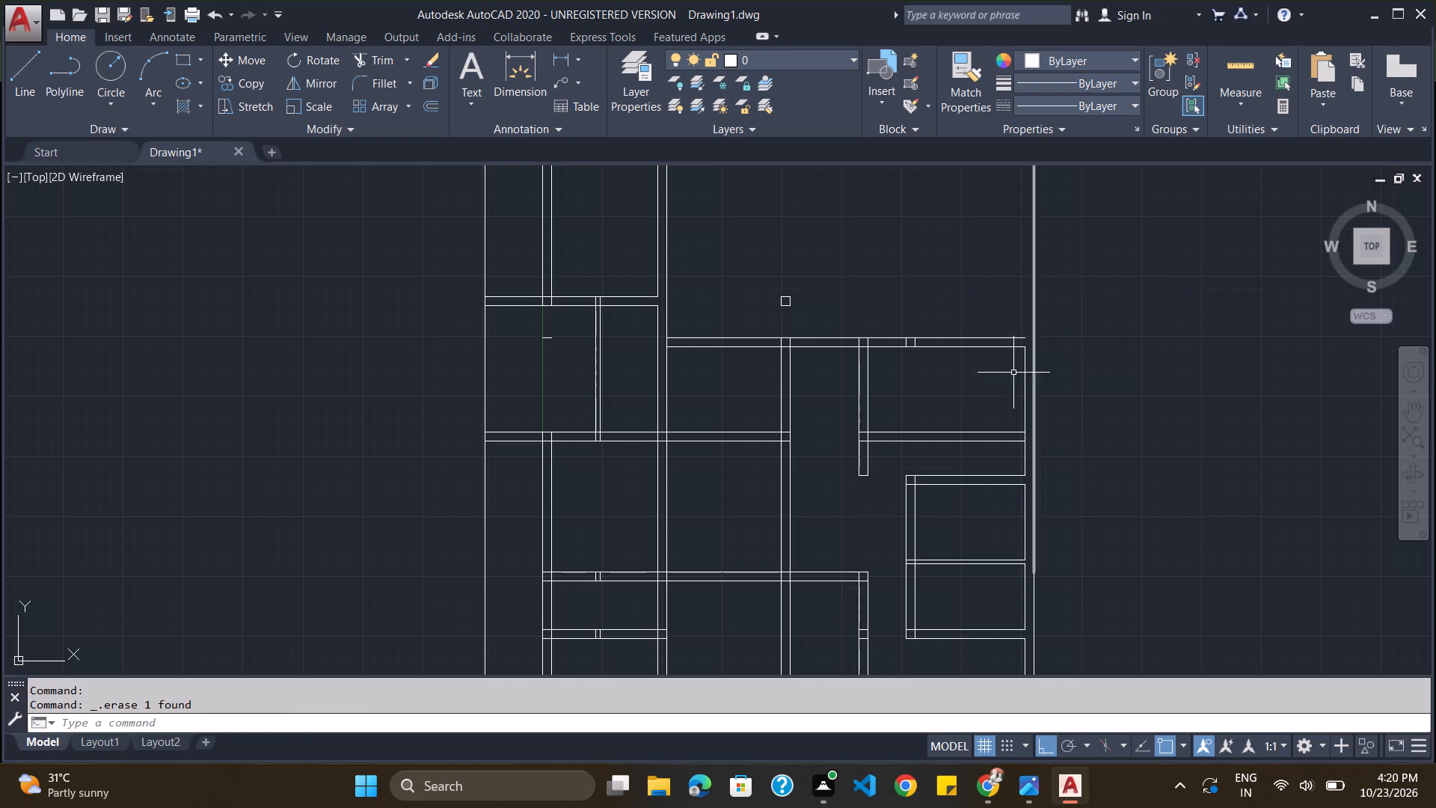
Extend the upper line of the eastern rooms' north wall to the outer east wall line.
key("t")
key("r")
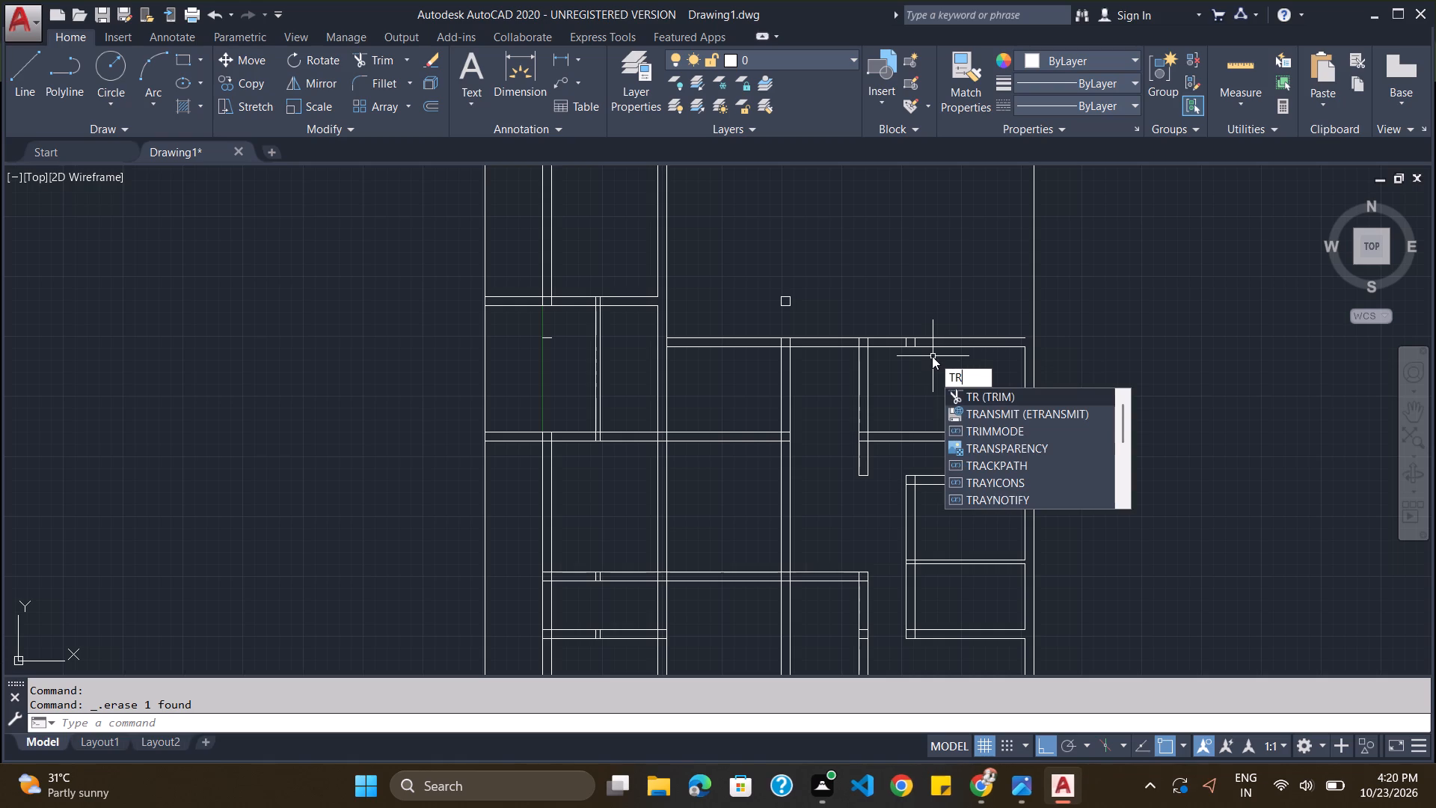
key("Return")
key("Return")
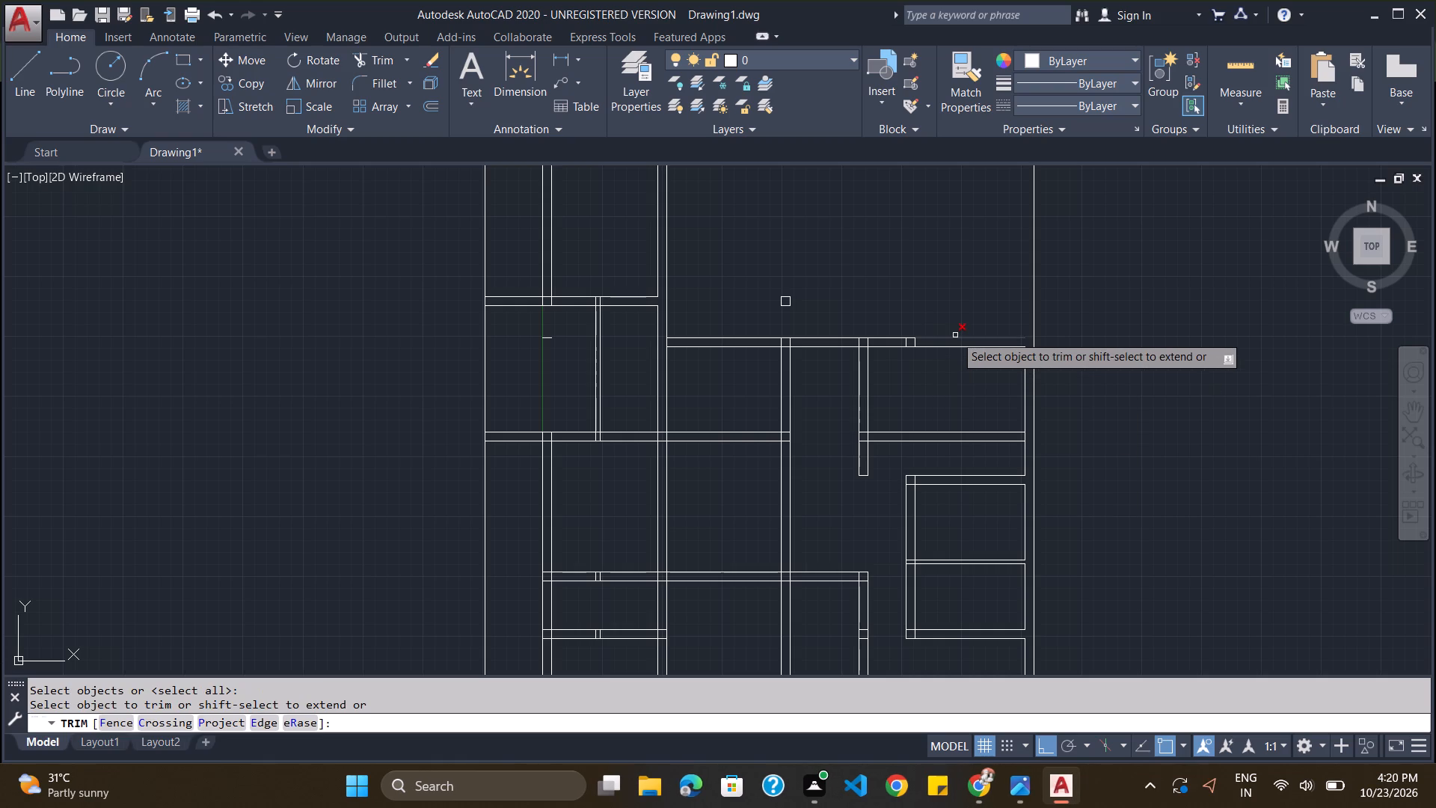
left_click(955, 335, "shift")
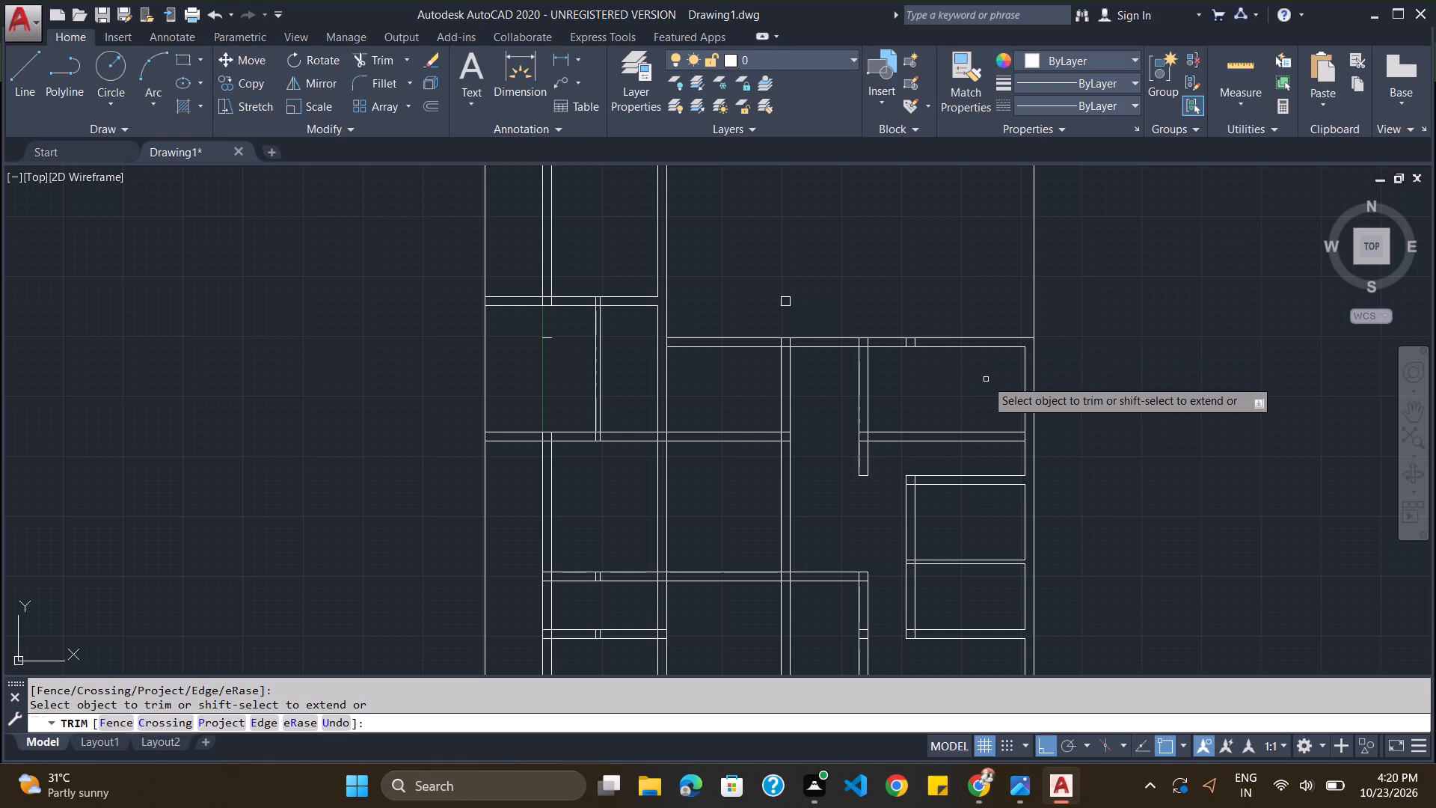
key("Escape")
Trim the two short original west wall segments left inside the western room's 230 mm north wall.
left_click(657, 266)
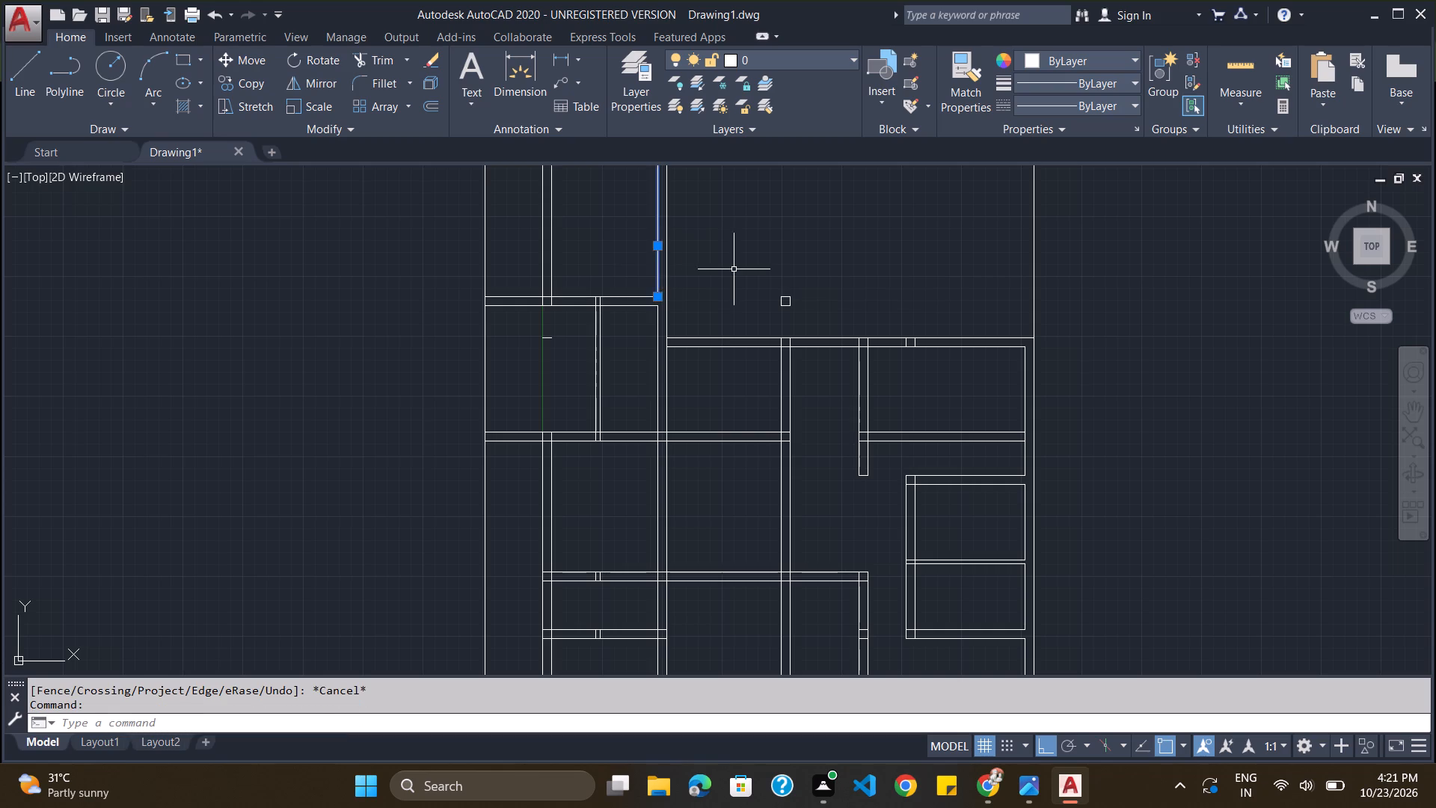
key("Escape")
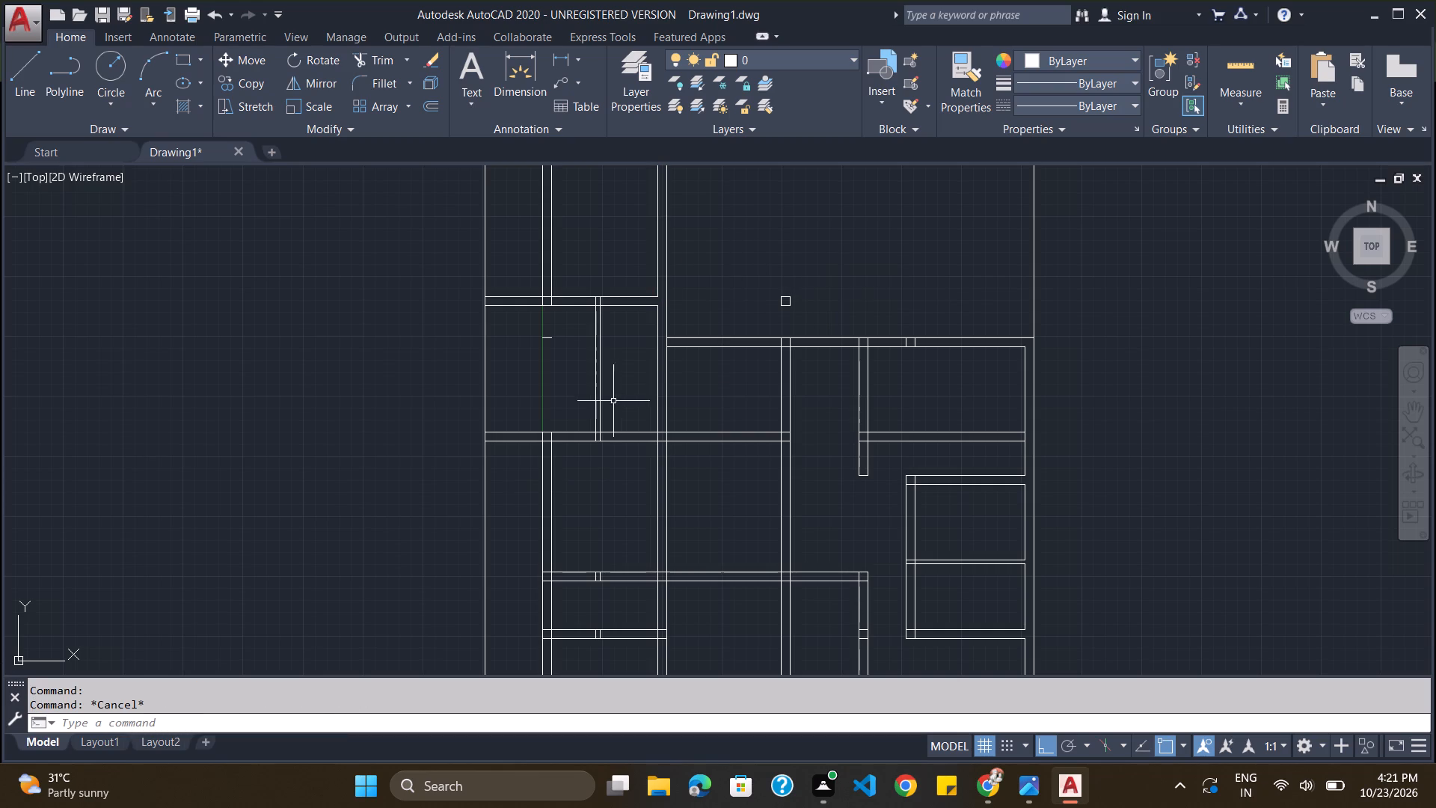
key("t")
key("r")
key("i")
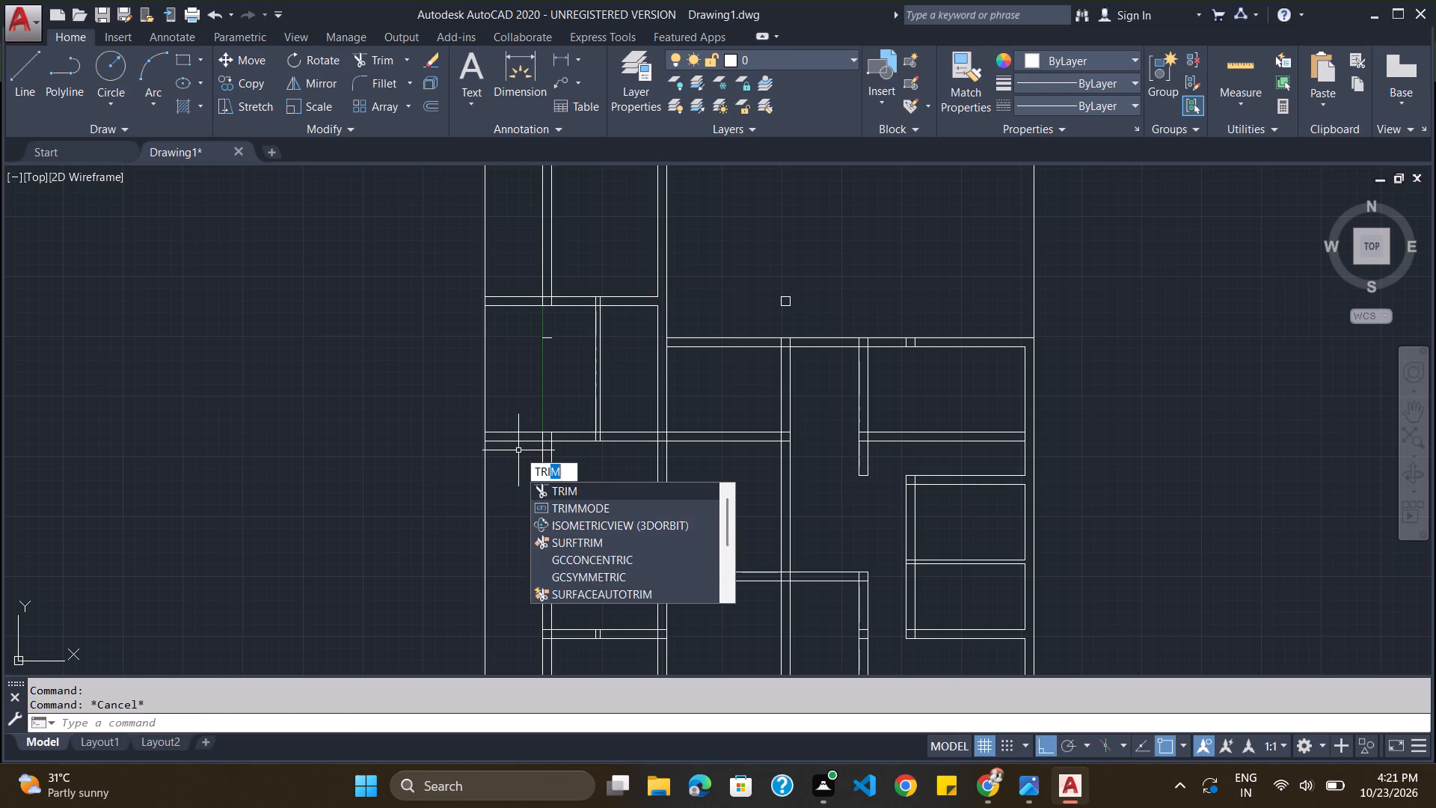
key("m")
key("Return")
key("Return")
scroll(557, 304, "up", 2)
left_click(538, 296)
left_click(517, 299)
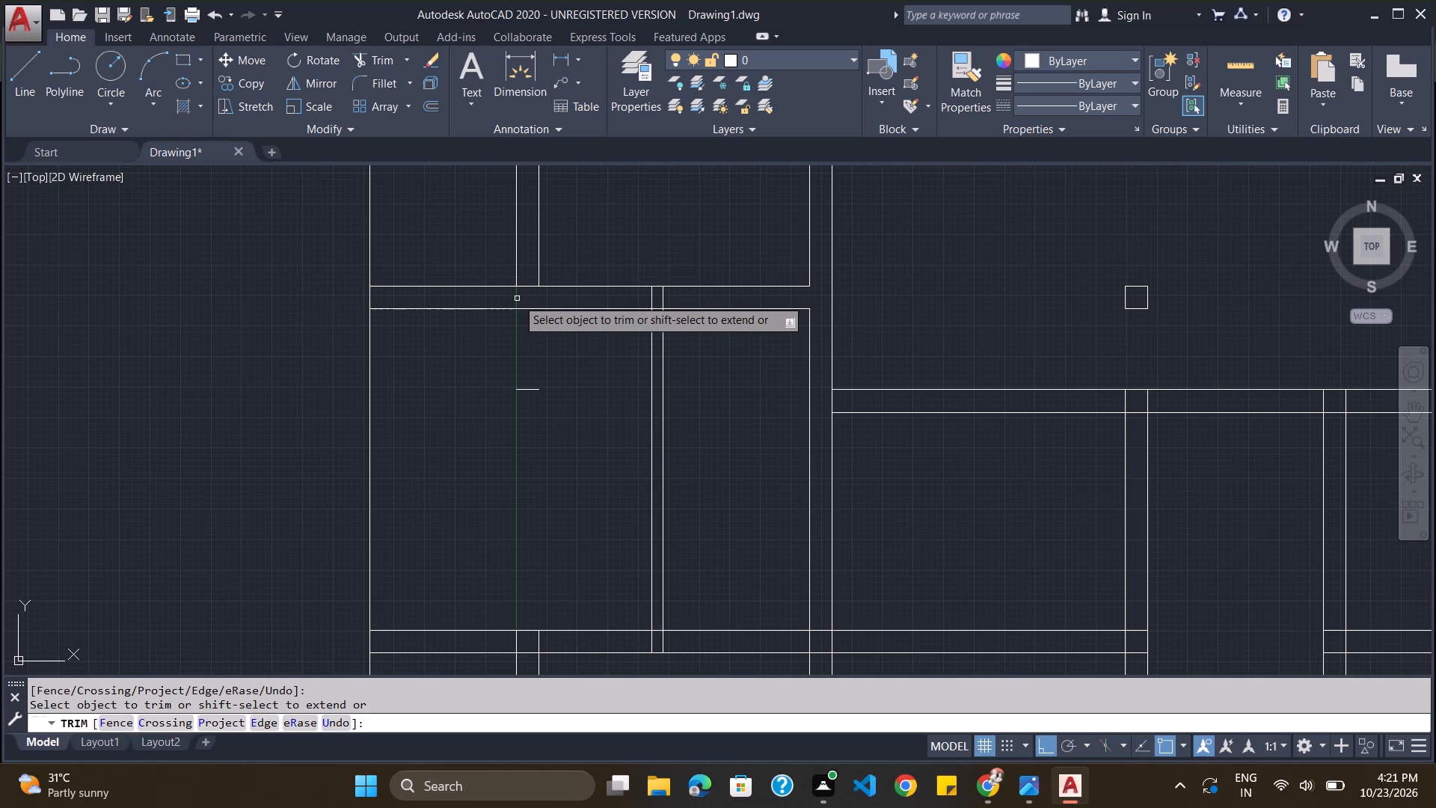
key("Escape")
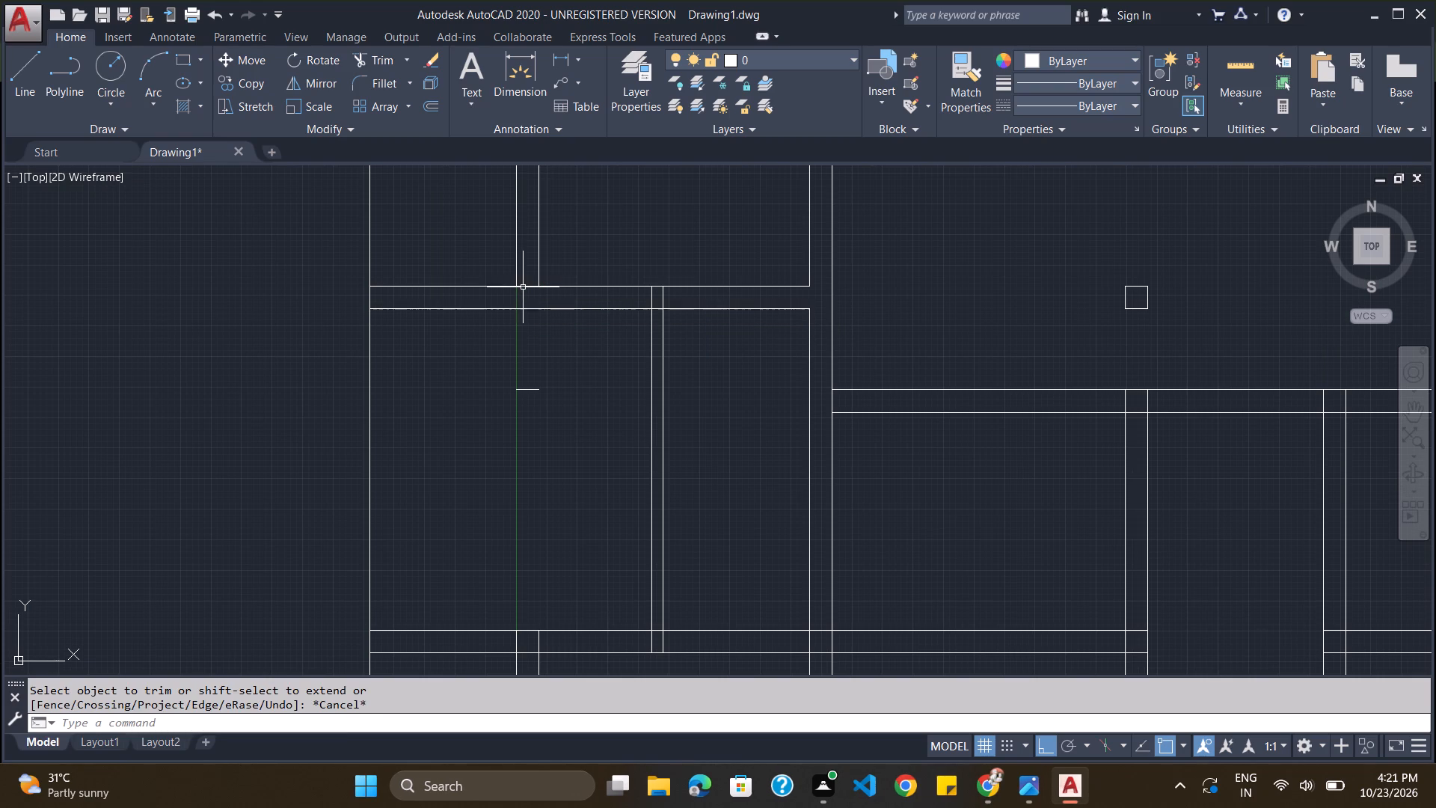
Erase both lines of the original west wall north of the western room's north wall.
left_click(517, 265)
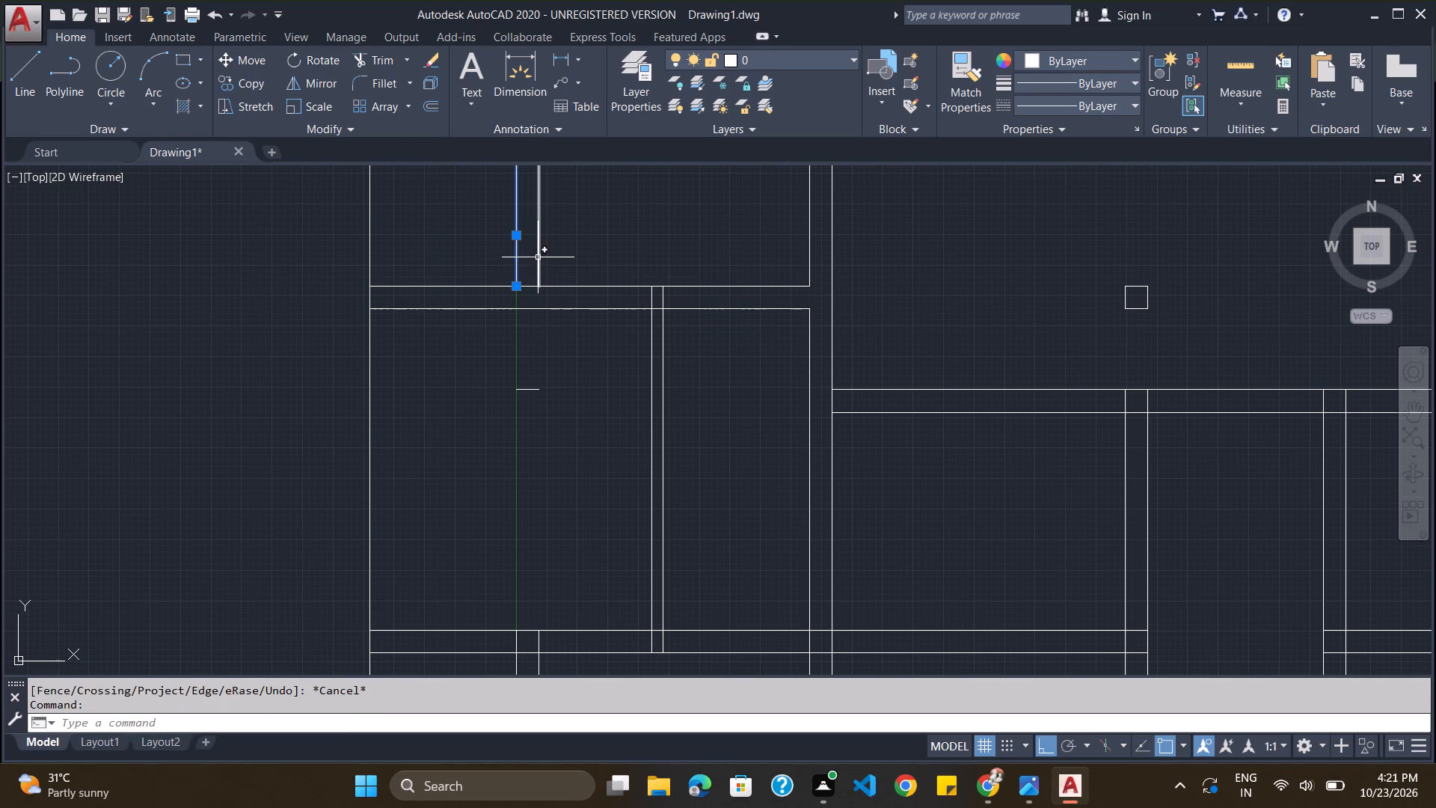
left_click(539, 257)
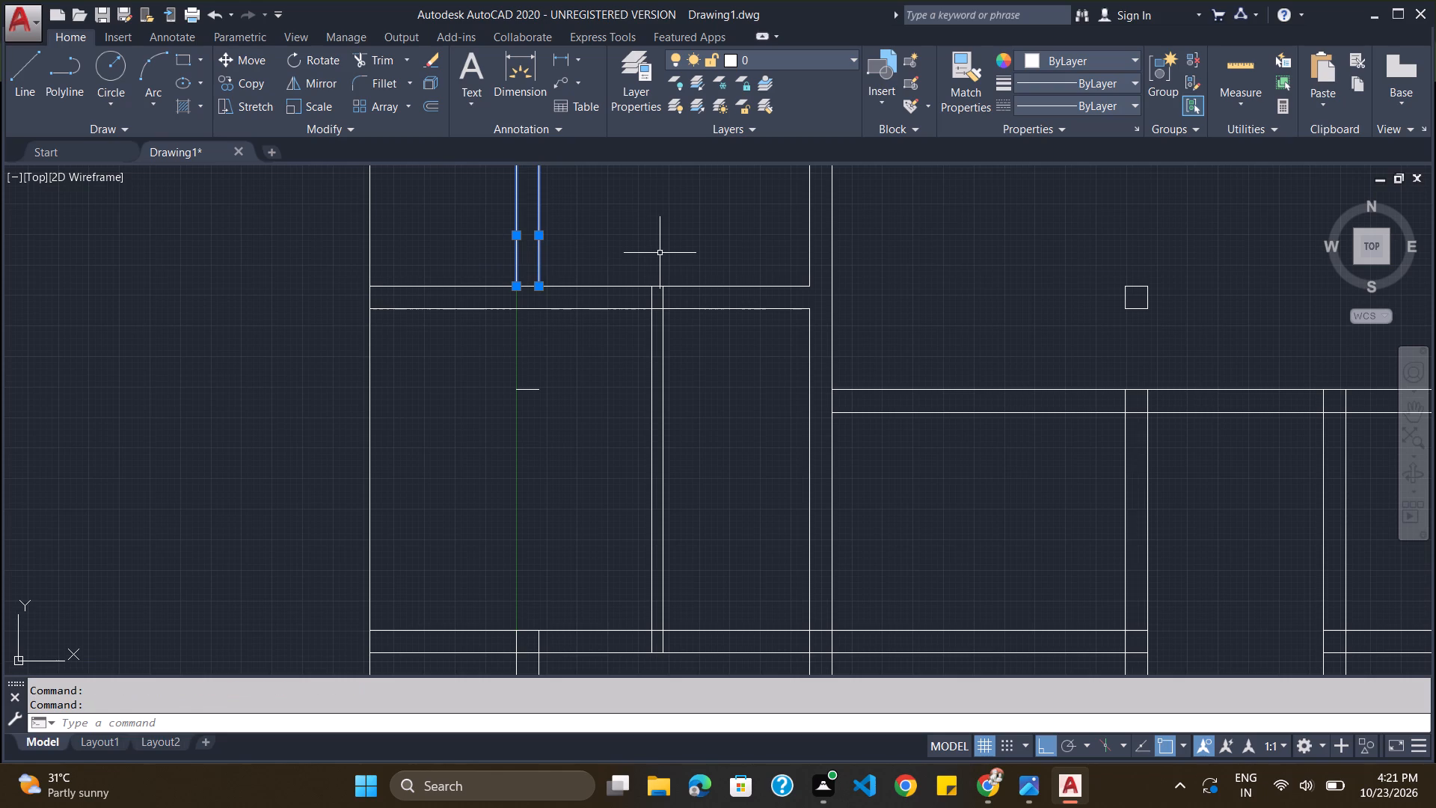
key("Delete")
scroll(658, 264, "down", 1)
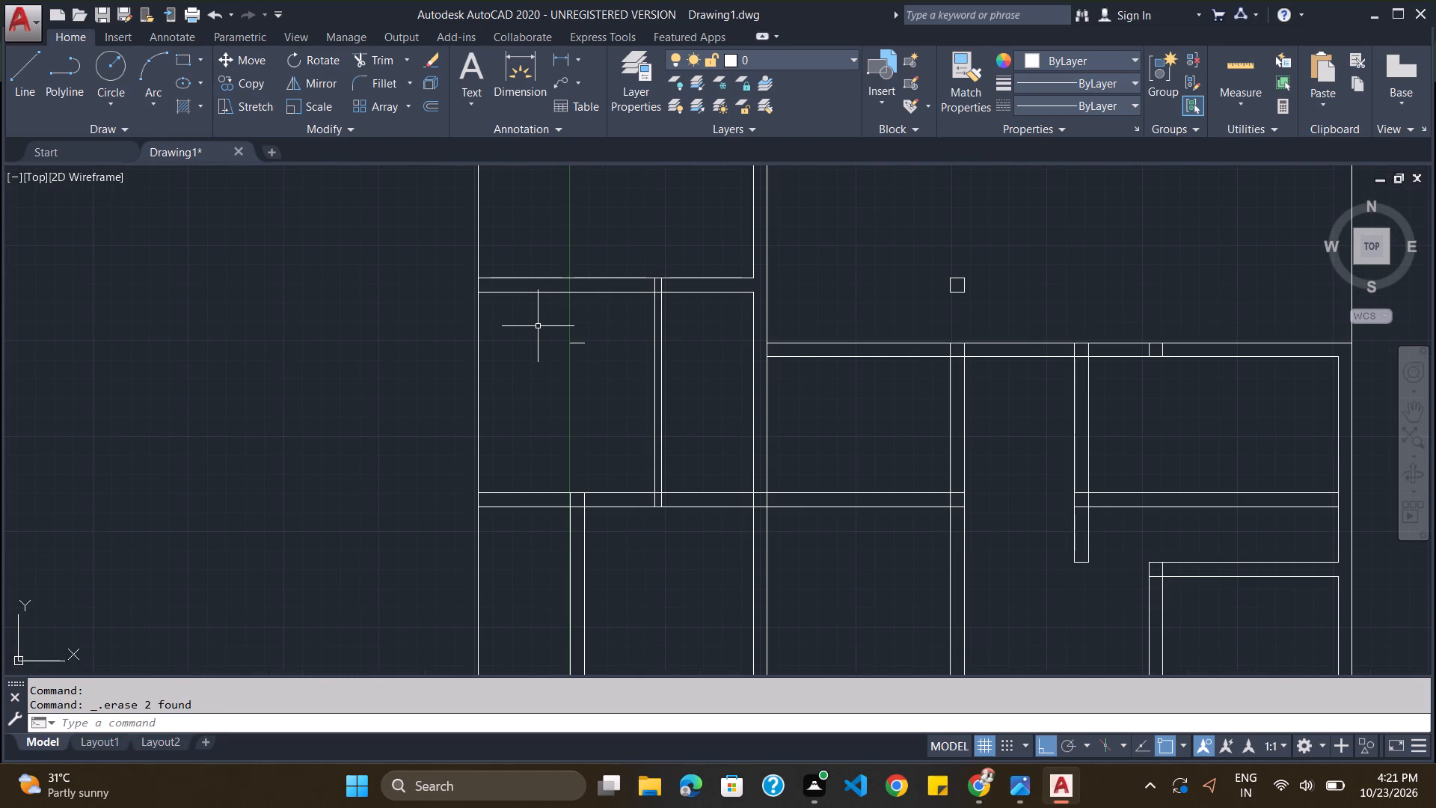
Trim the outer west line's short segment between the two lines of the northwest room's south wall.
scroll(538, 326, "down", 1)
scroll(533, 444, "up", 1)
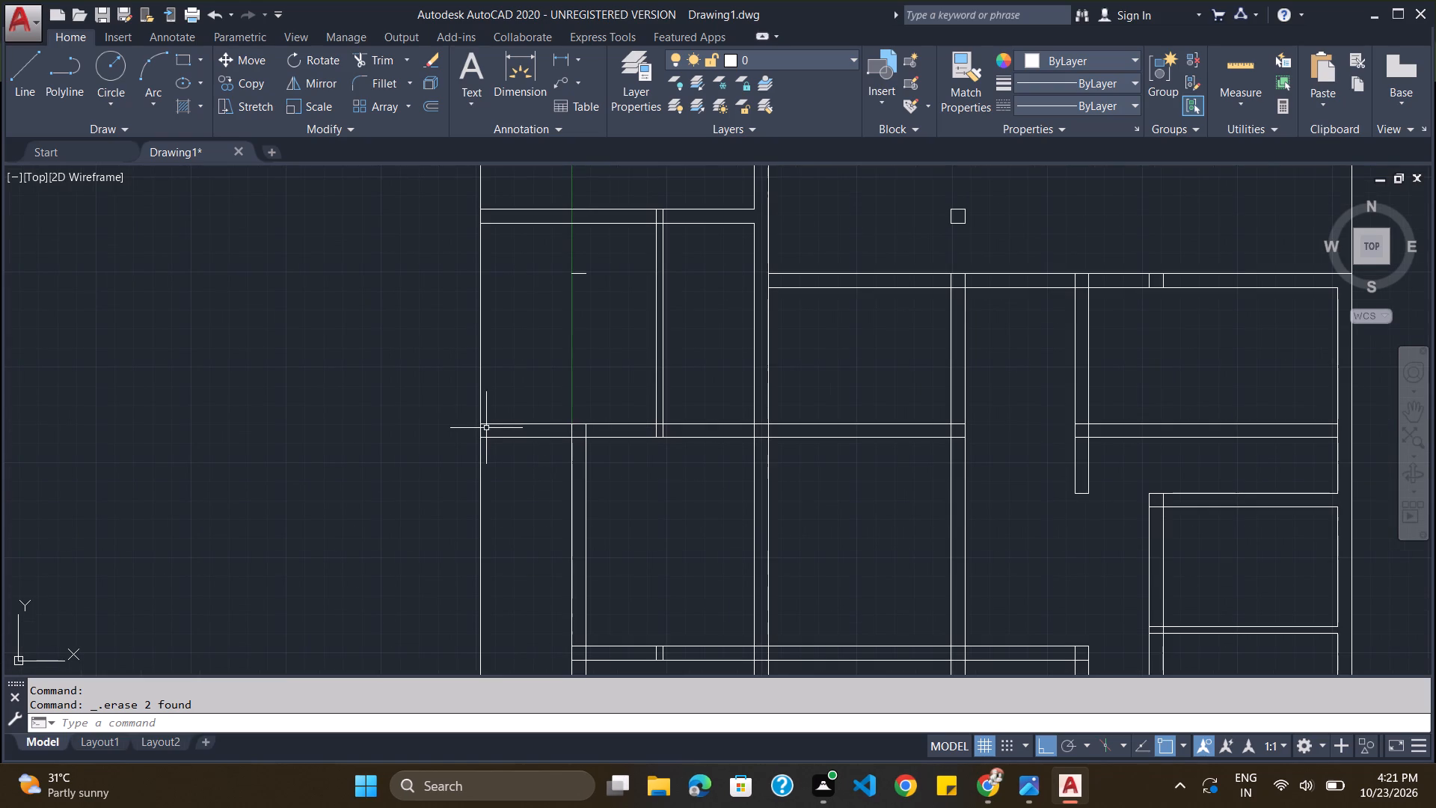
key("Escape")
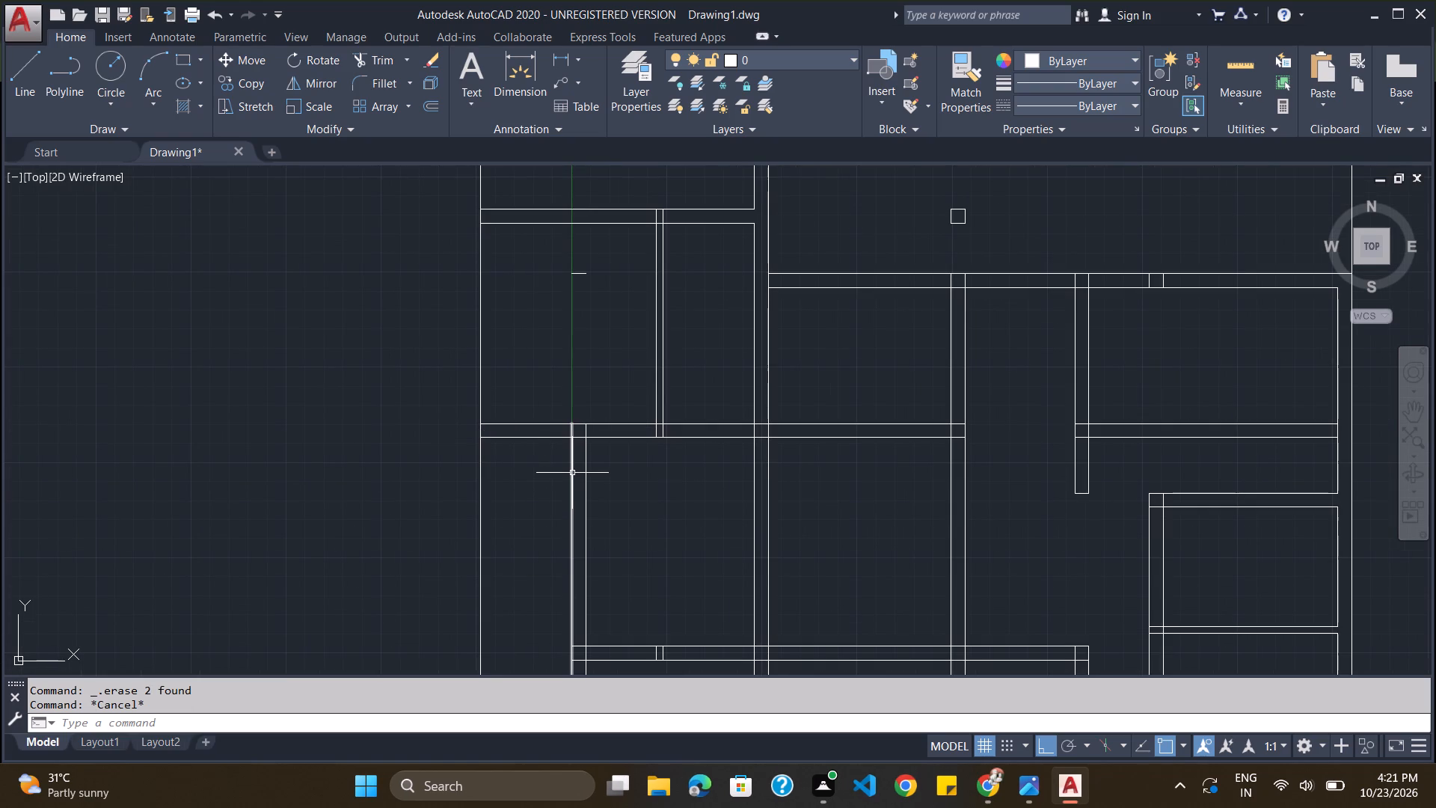
key("t")
key("r")
type("im")
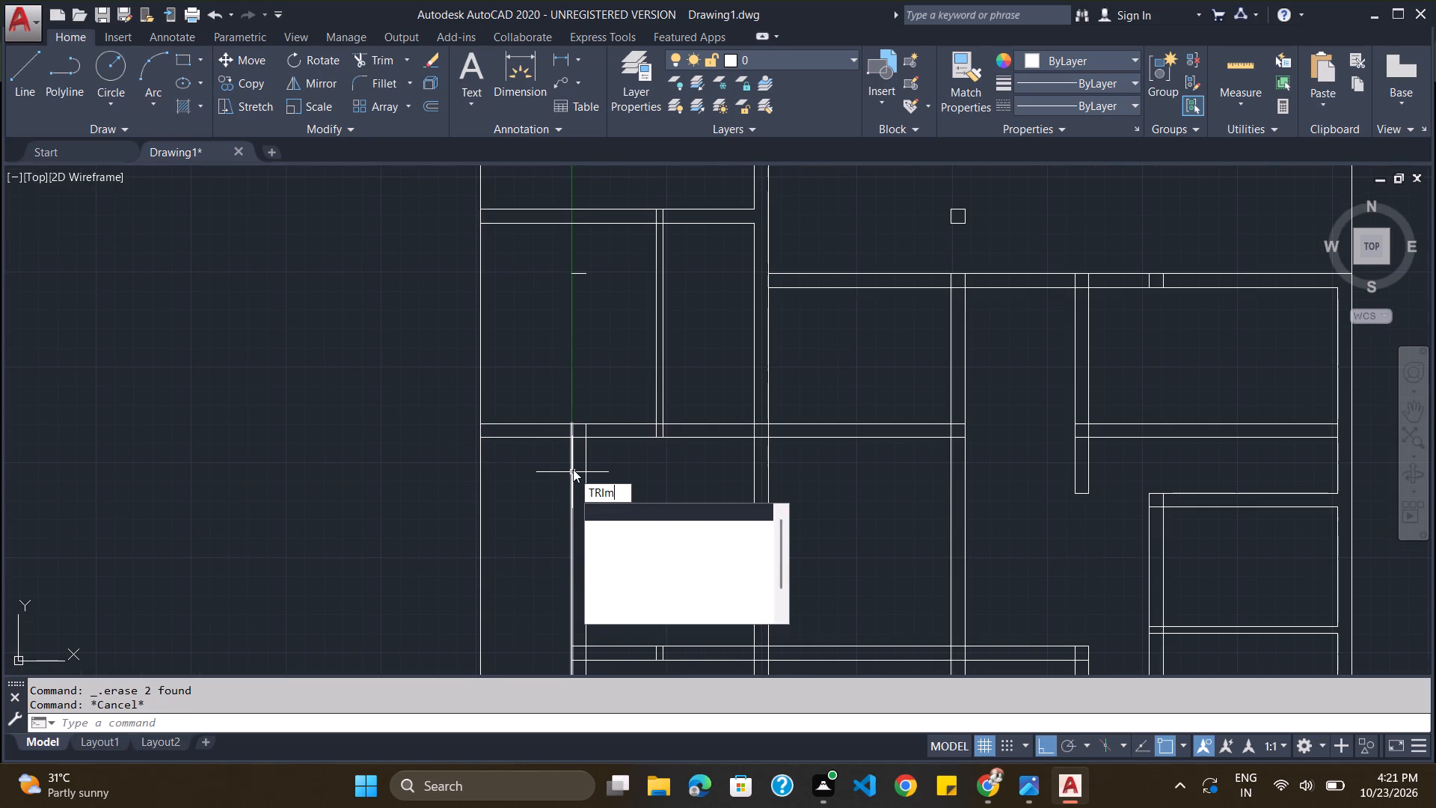
key("Return")
key("Return")
scroll(470, 435, "up", 2)
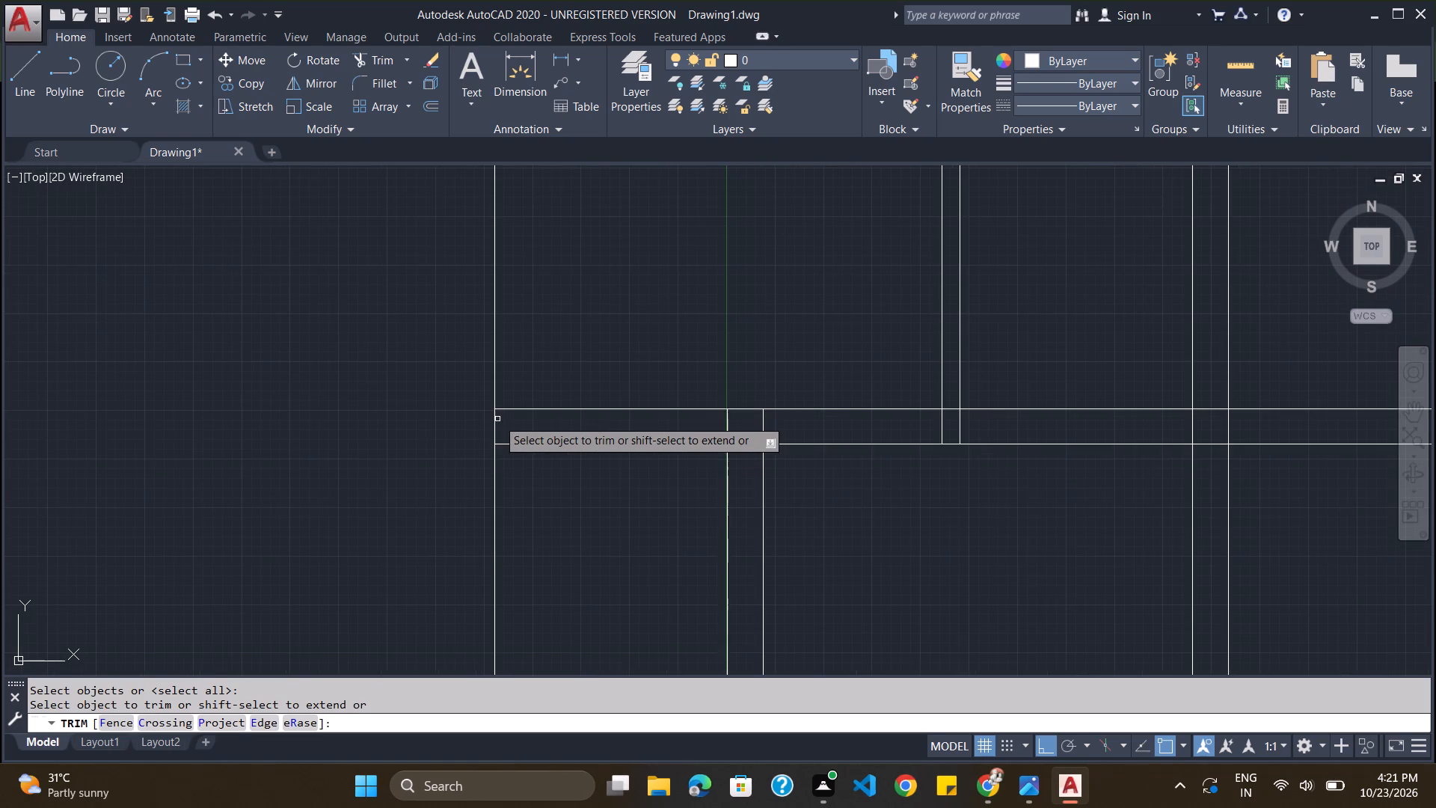
left_click(494, 423)
scroll(530, 400, "down", 3)
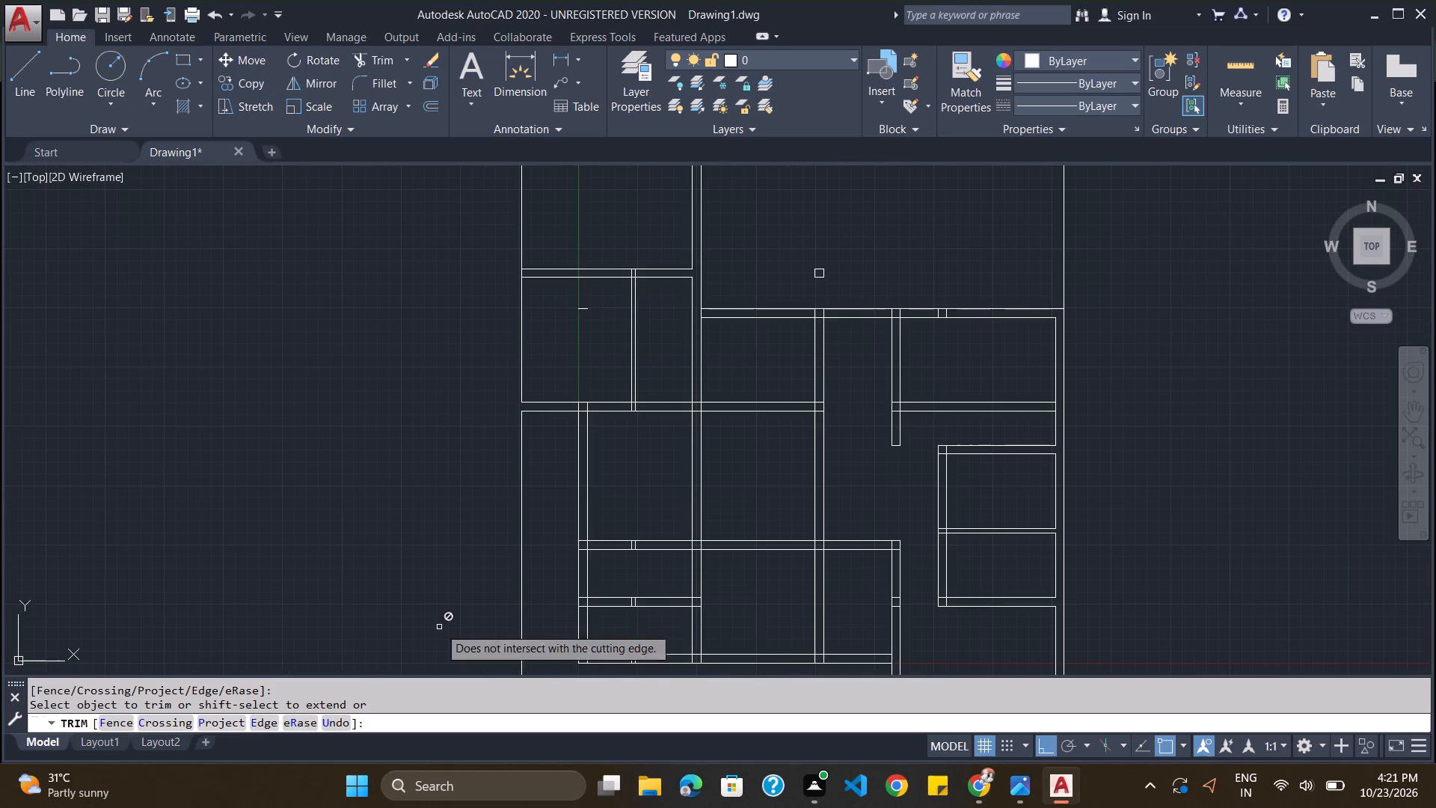
key("Escape")
Offset the outer west line beside the northwest room 230 mm inward to form its west wall.
left_click(280, 723)
key("o")
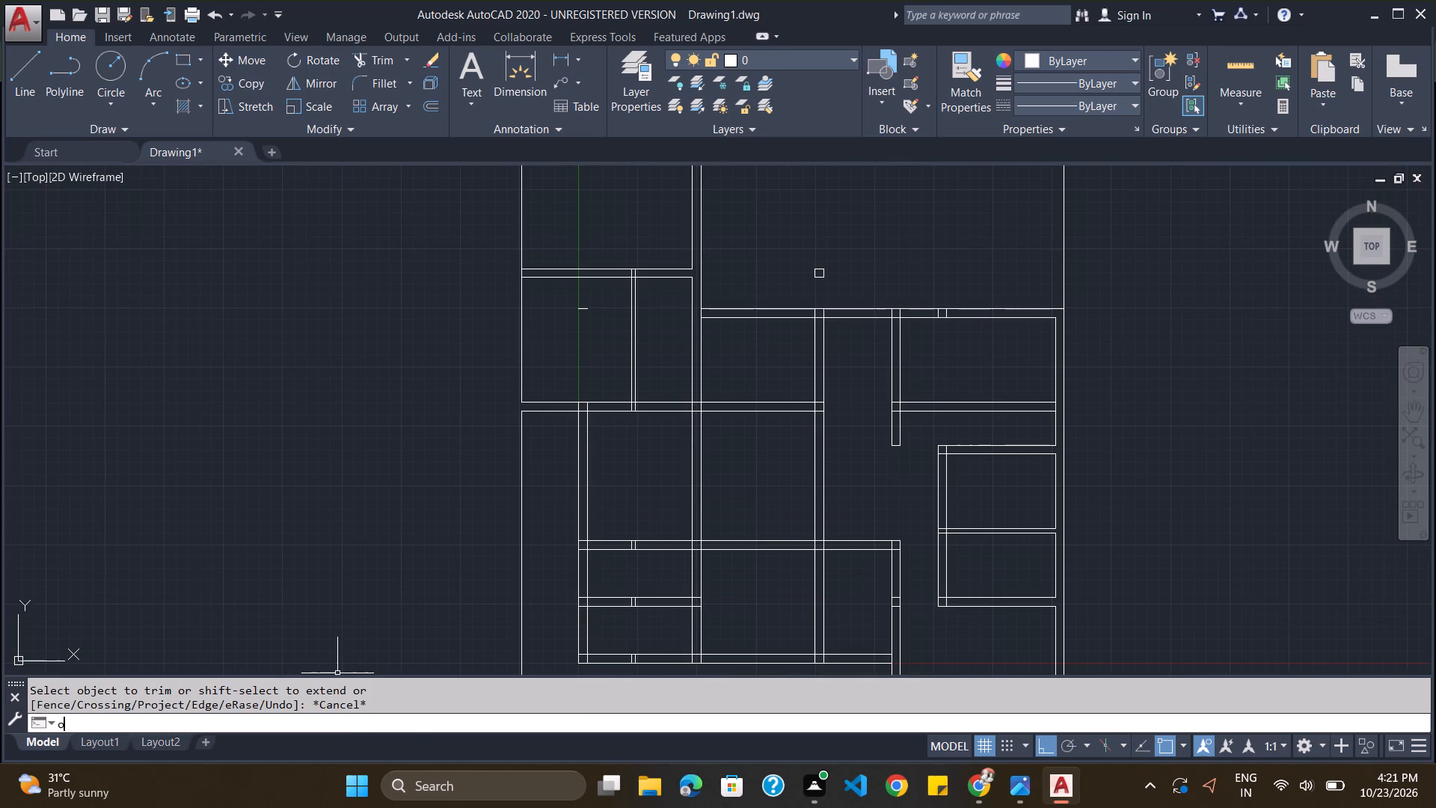
key("Return")
type("230")
key("Return")
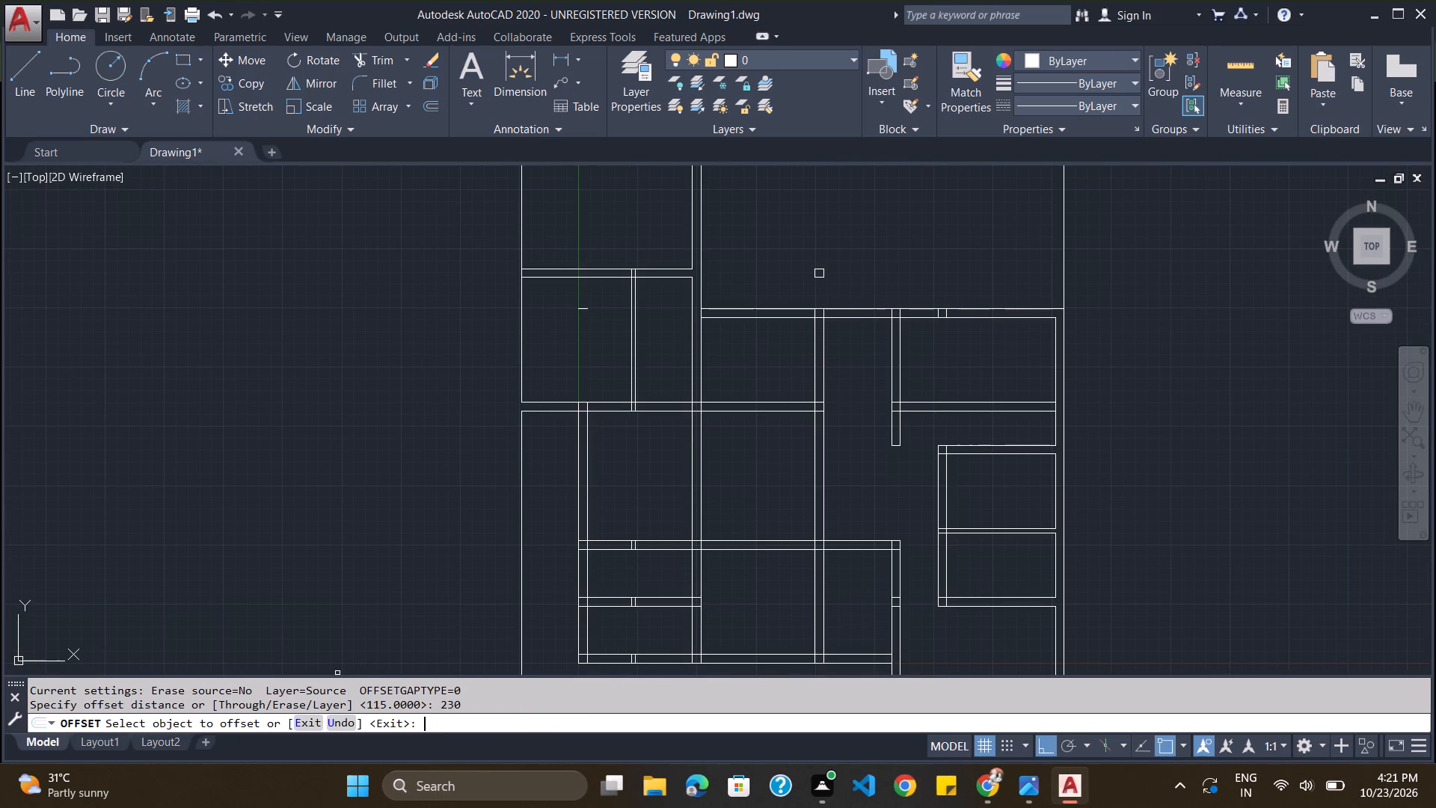
left_click(522, 366)
left_click(547, 367)
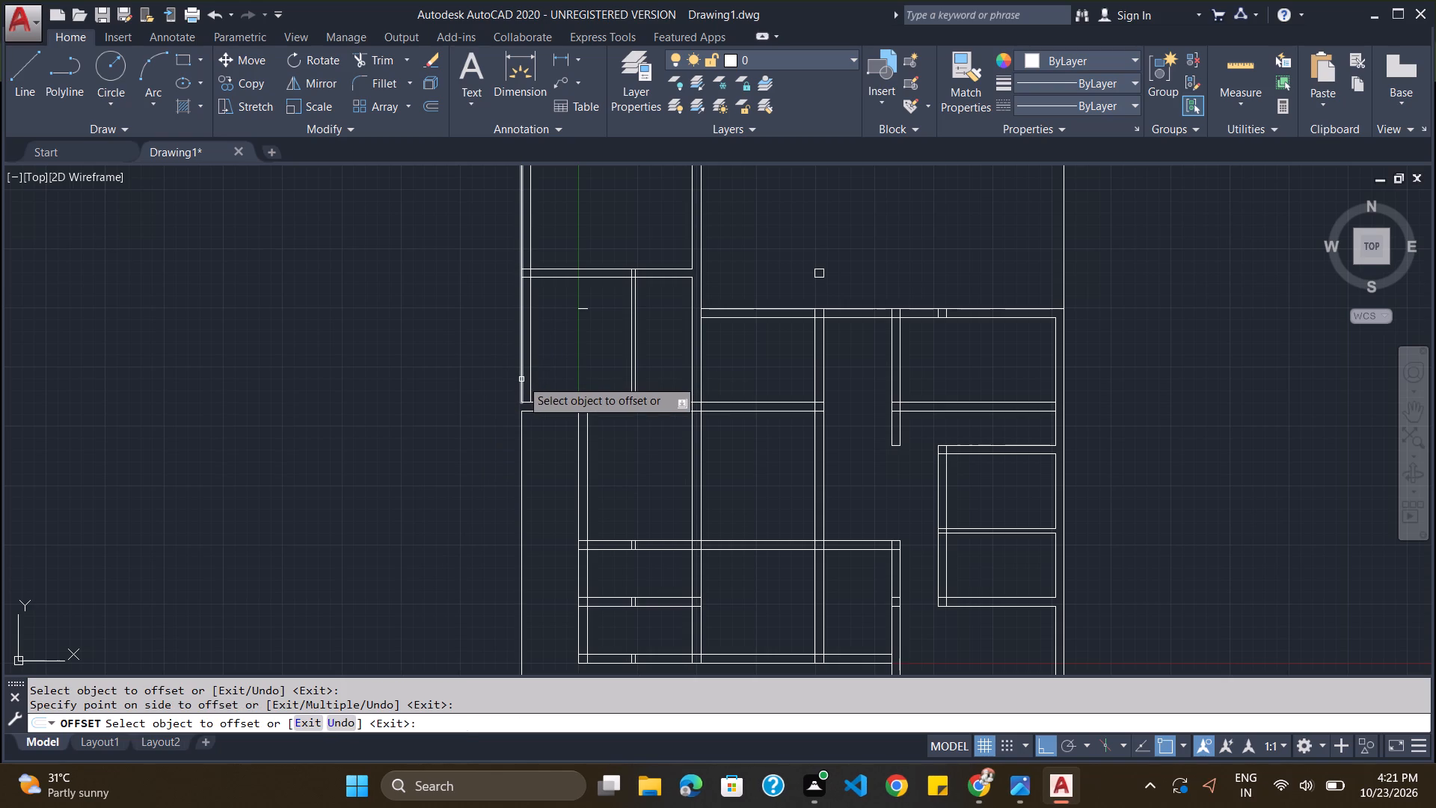
key("Escape")
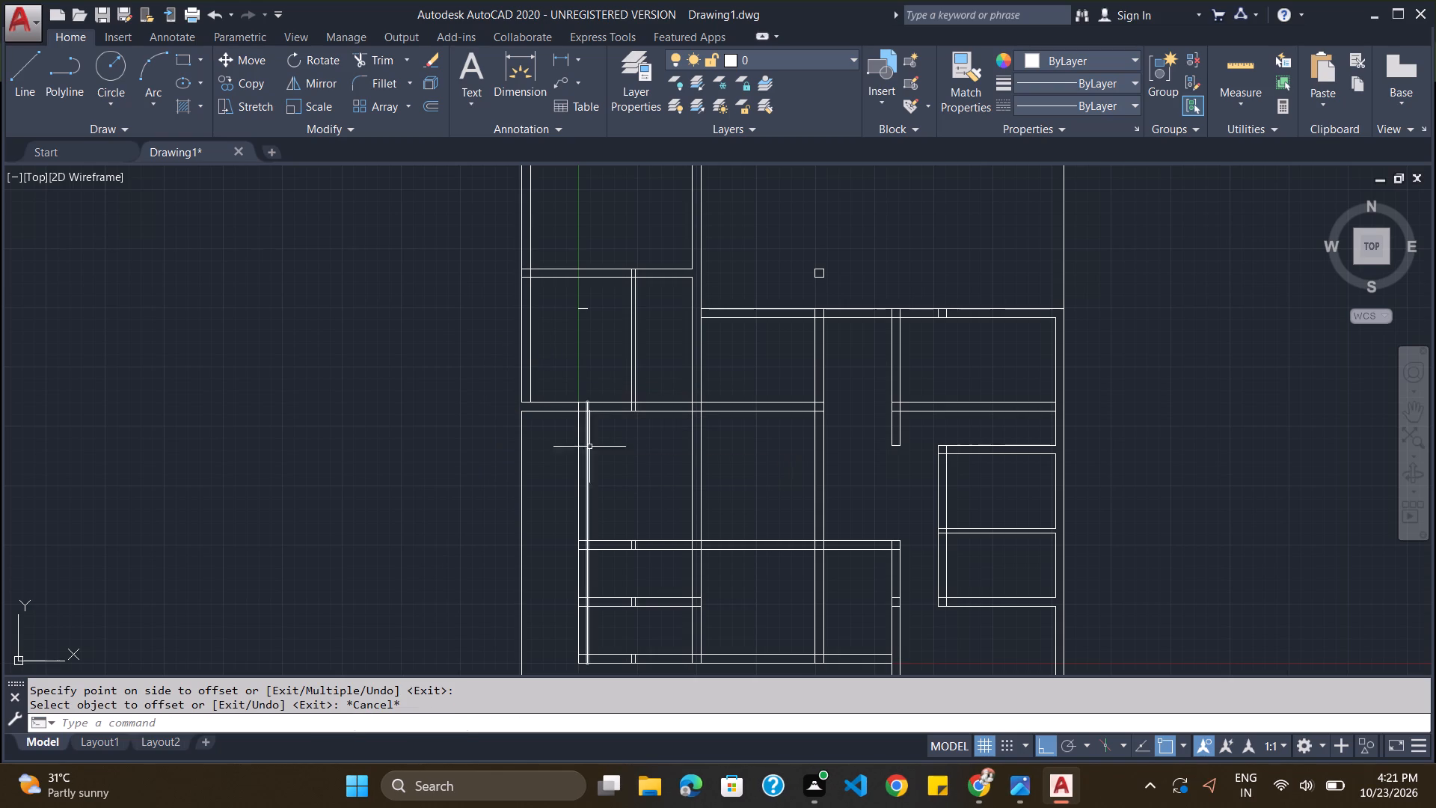
Trim both west wall lines north of the northwest room's north wall and extend the outer one across the south wall.
type("tr")
key("i")
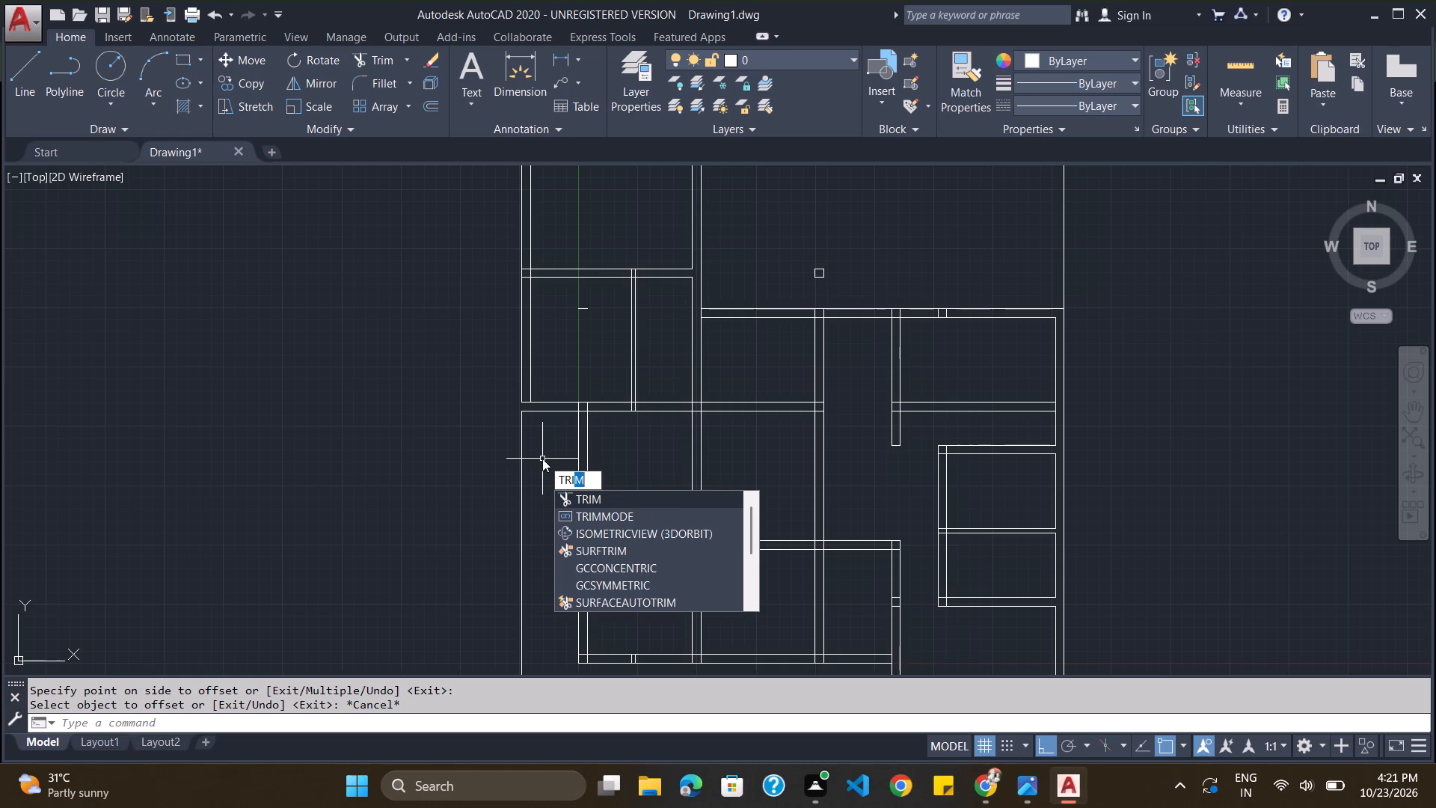
key("m")
key("Return")
key("Return")
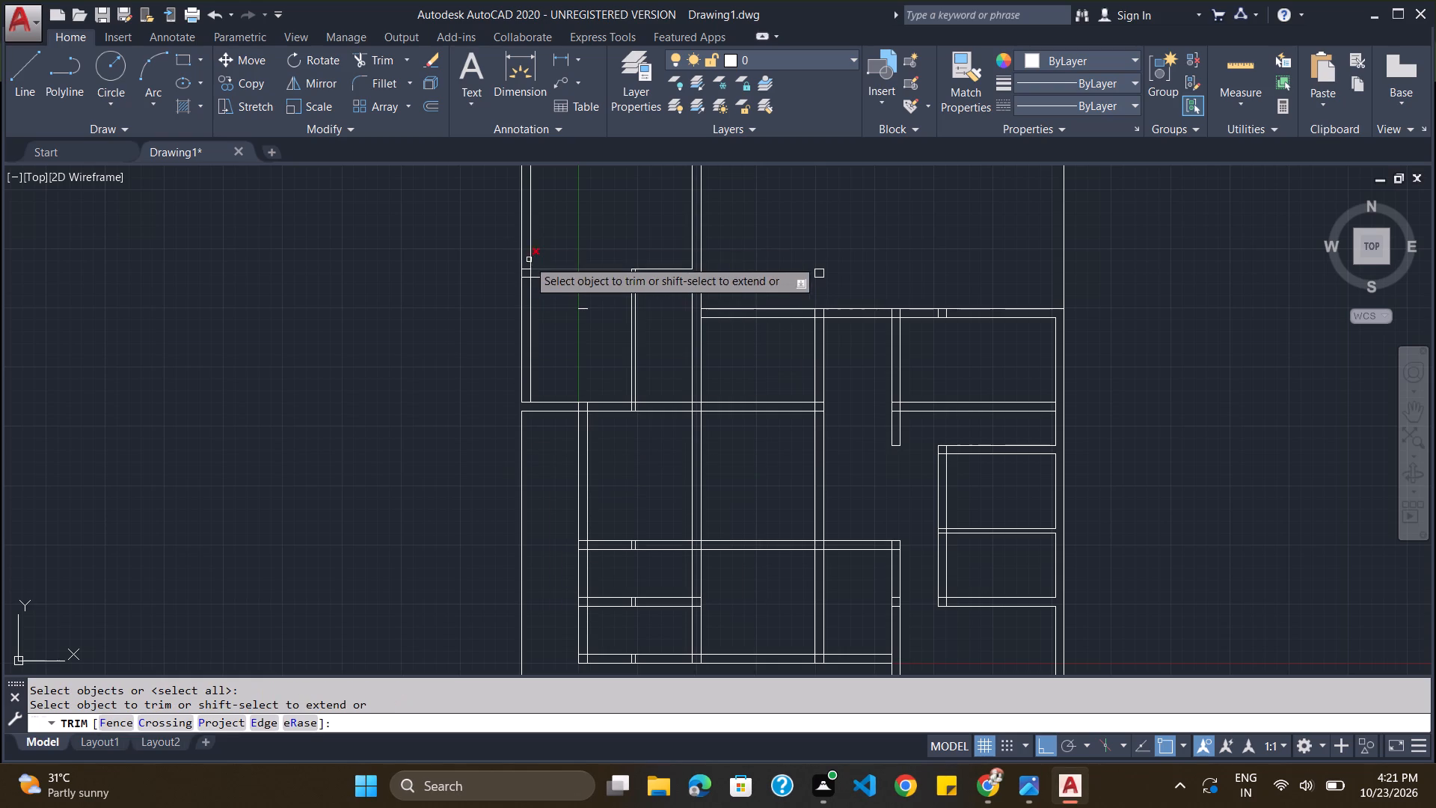
left_click(522, 254)
left_click(530, 254)
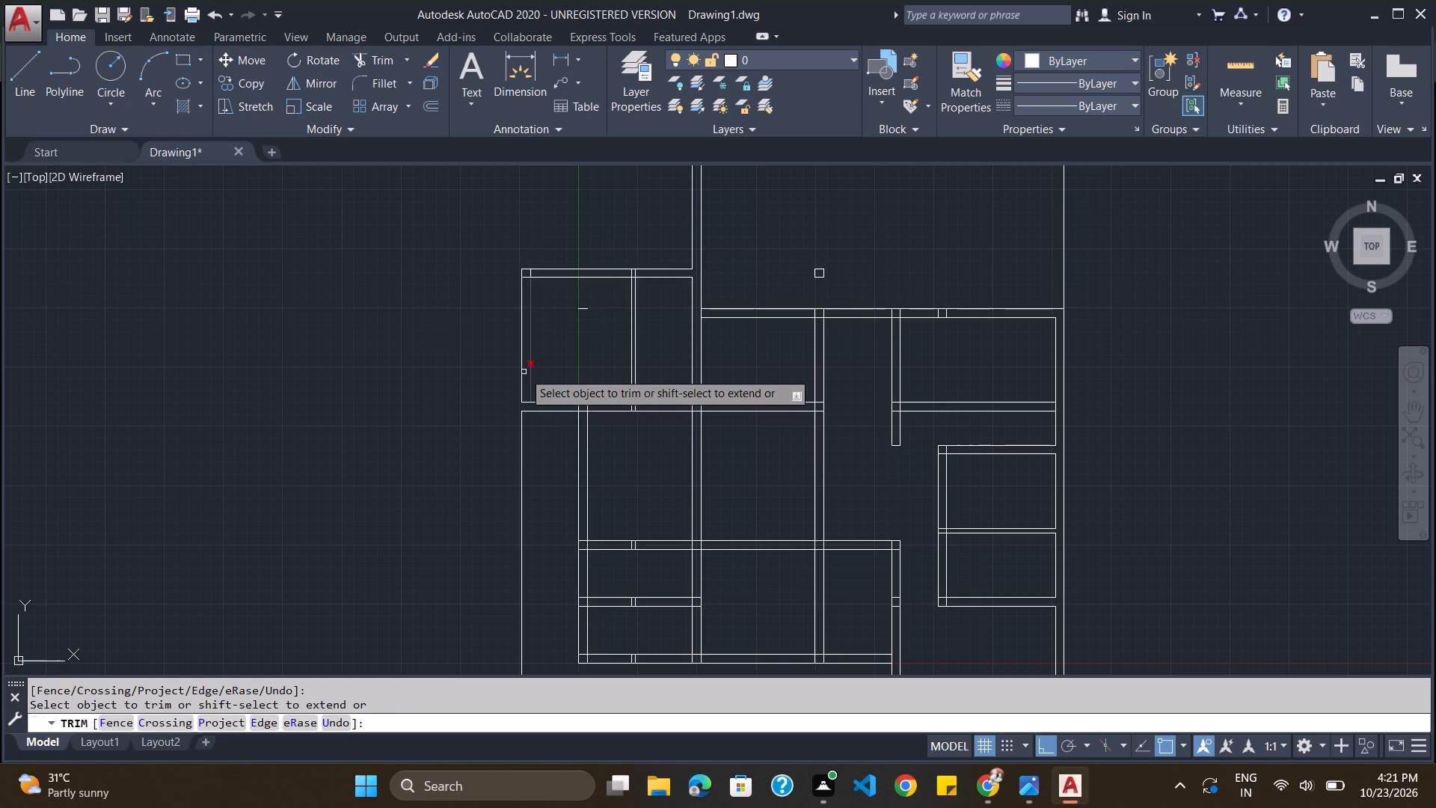
left_click(520, 367, "shift")
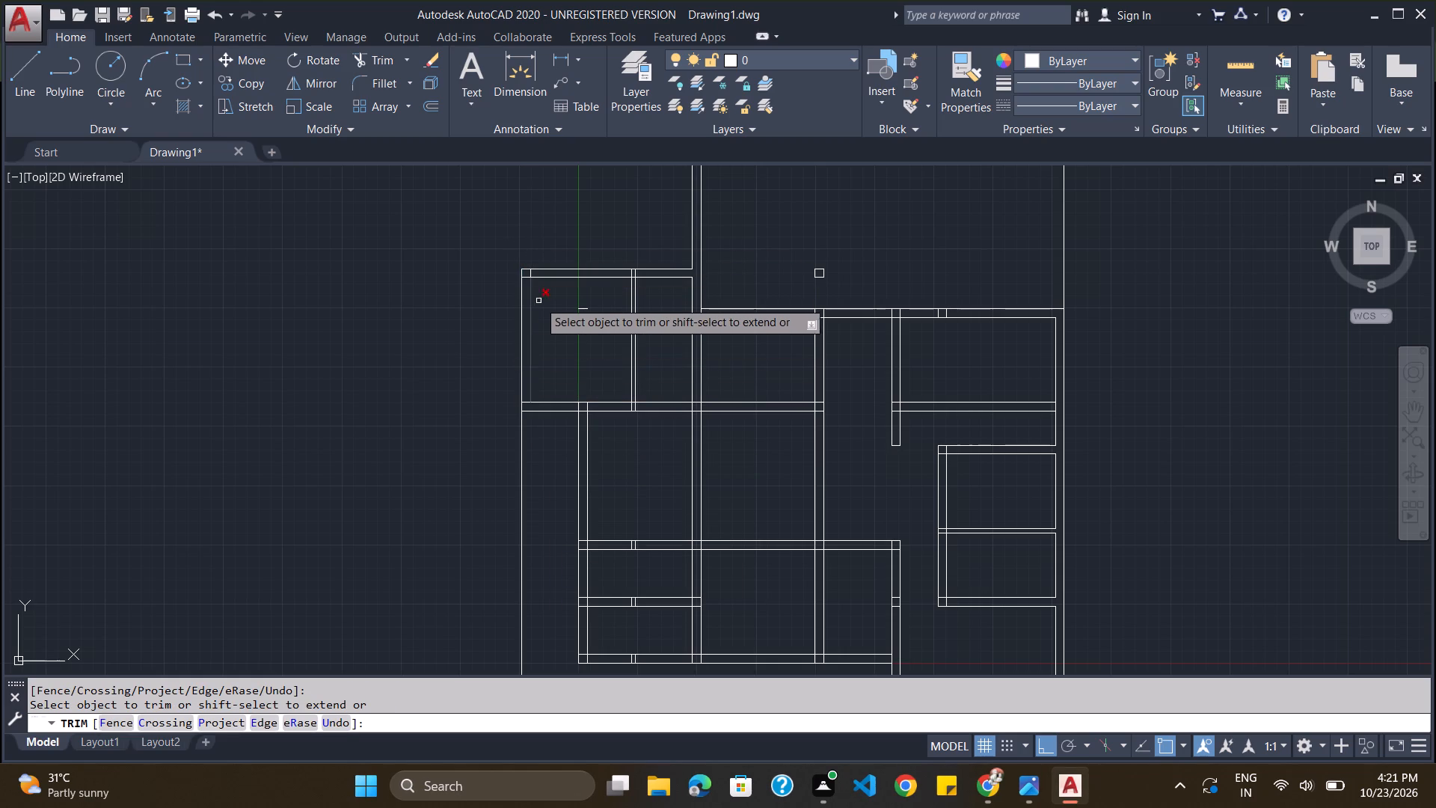
Trim the two short inner line segments inside the northwest corner where the room's west and north walls meet.
scroll(513, 212, "up", 1)
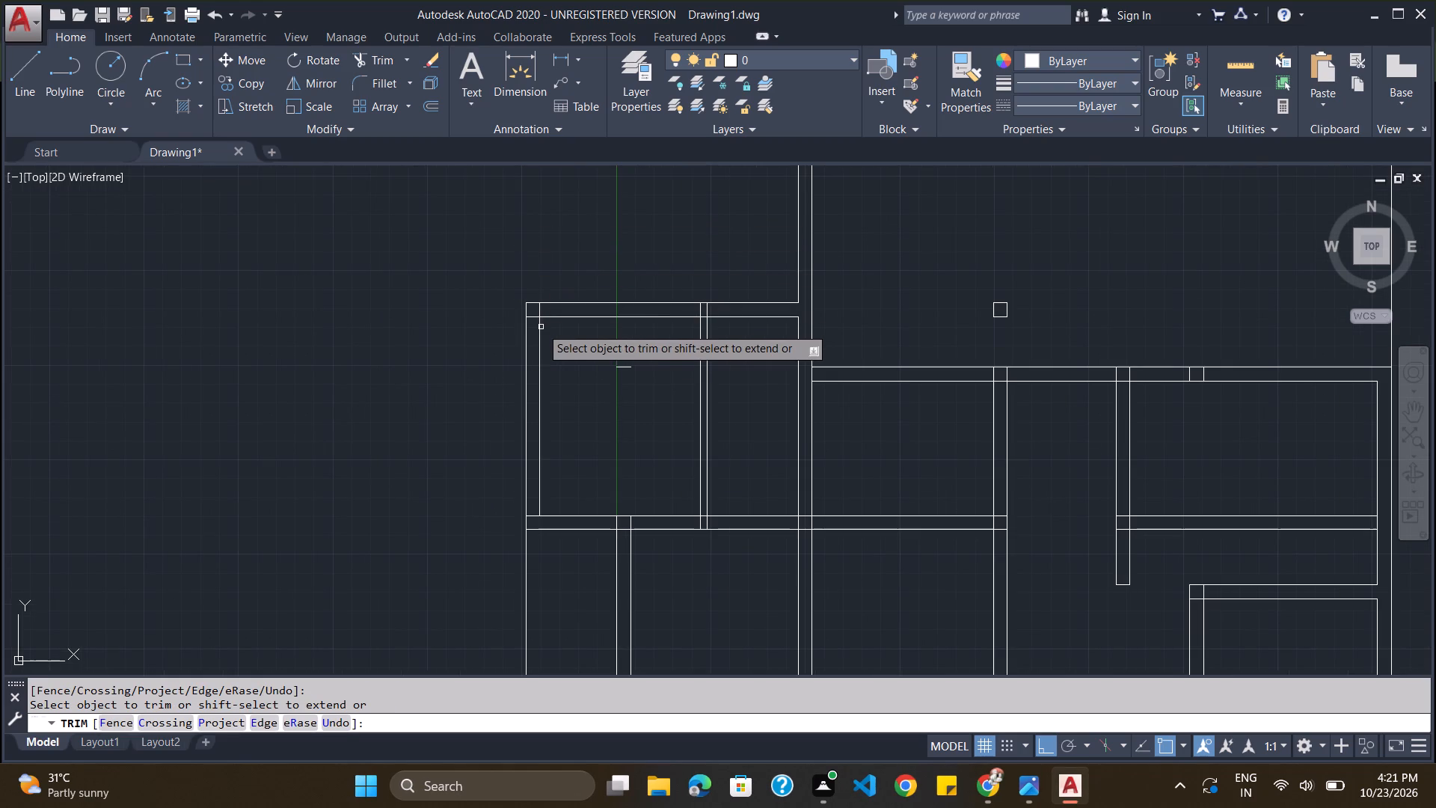
left_click(531, 316)
left_click(541, 308)
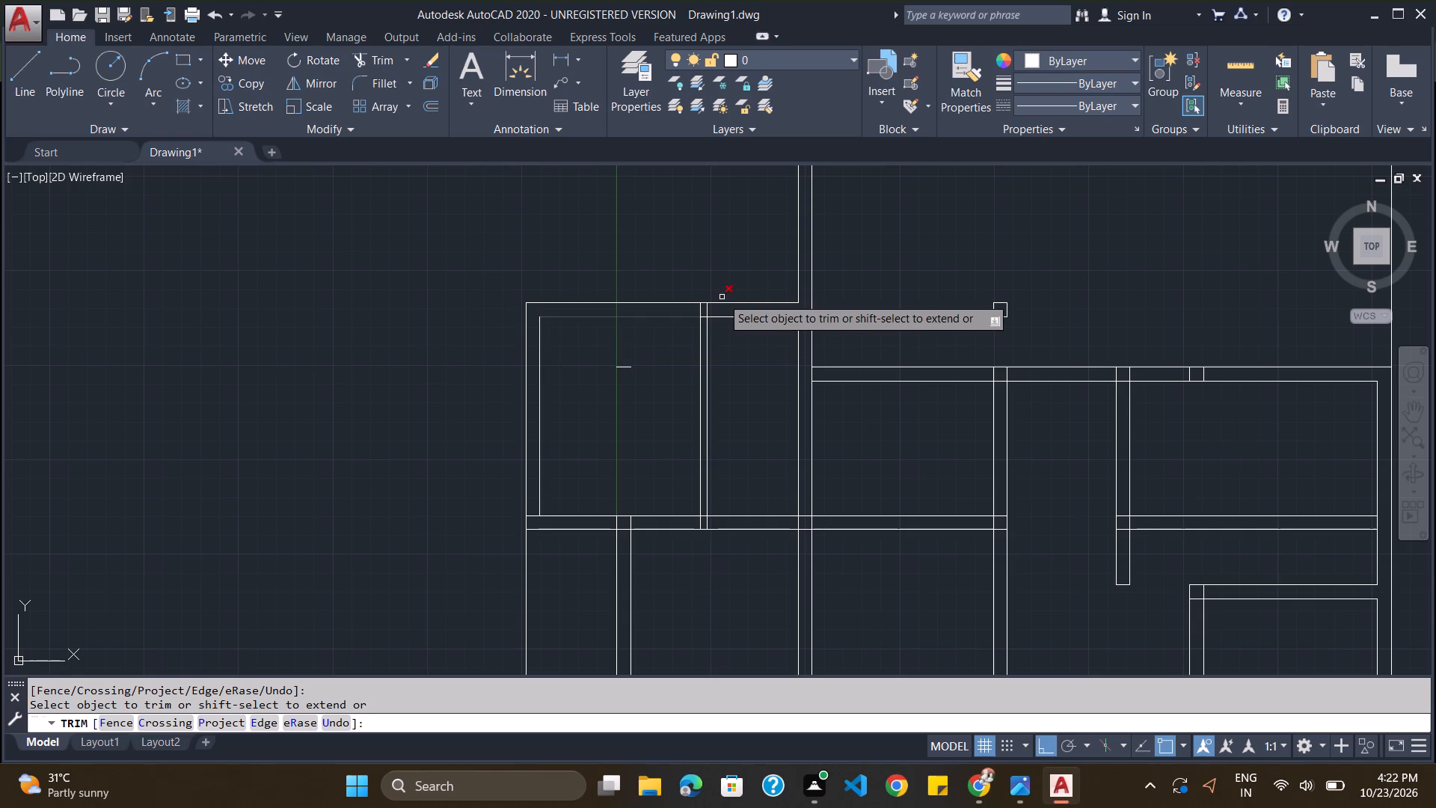
scroll(722, 297, "down", 1)
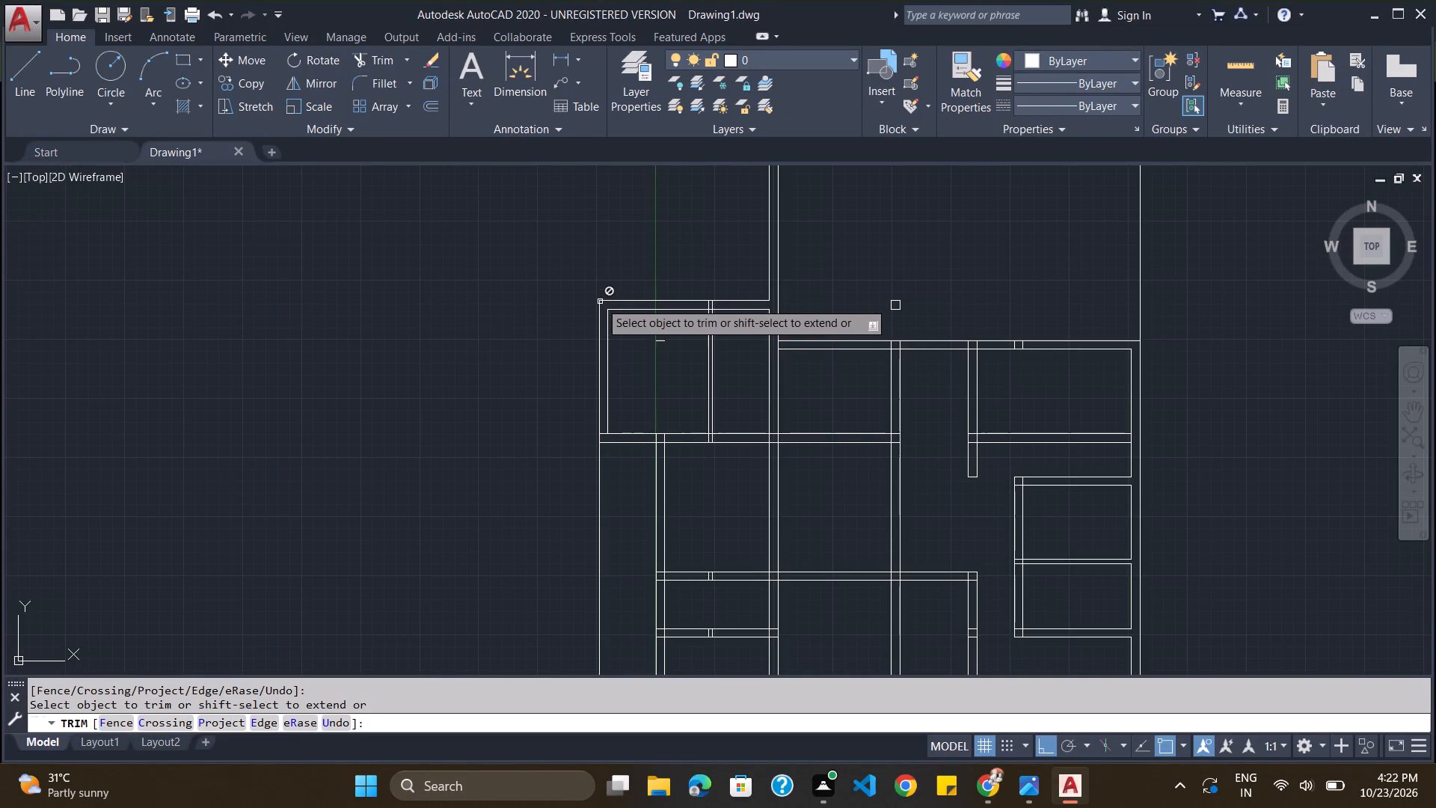
key("Escape")
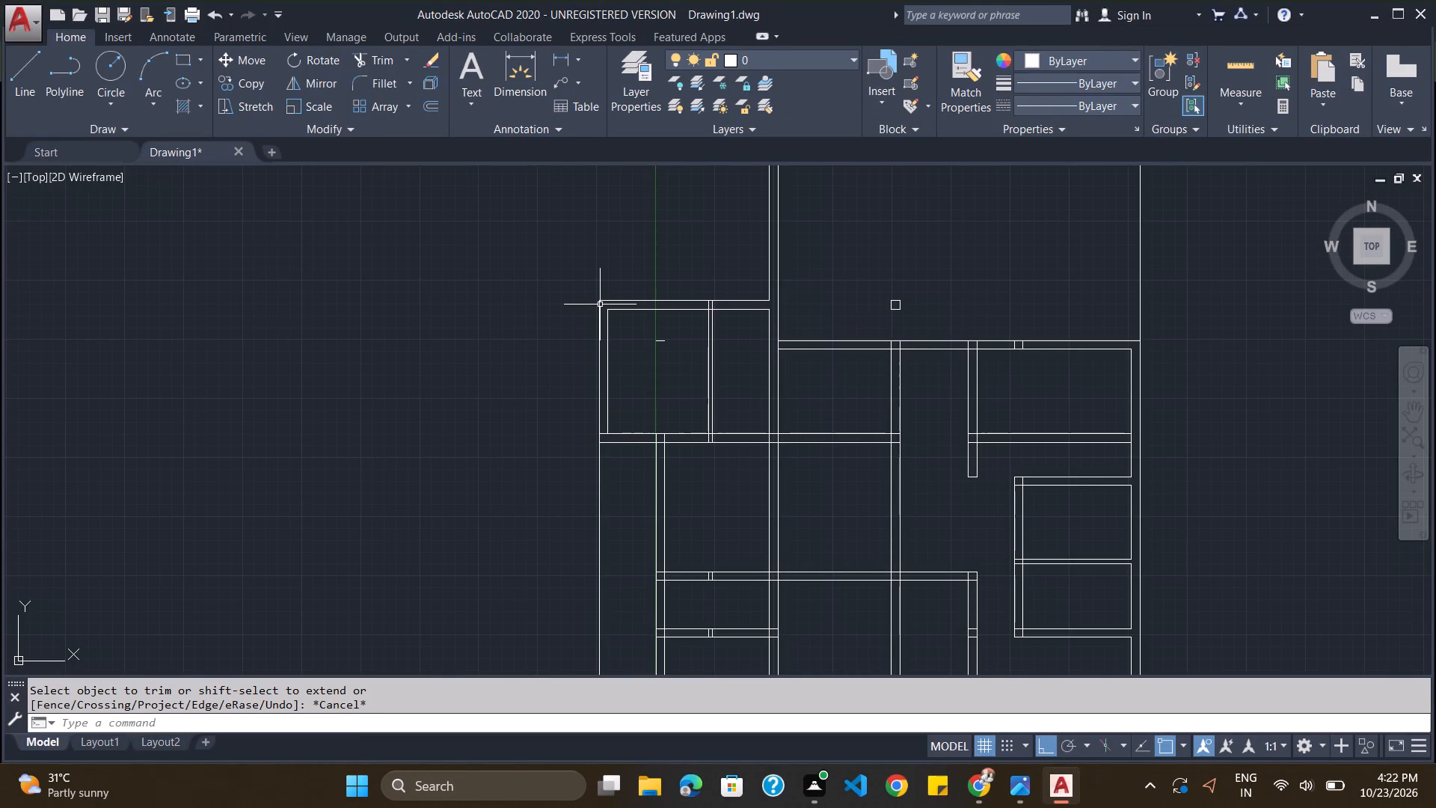
Draw two vertical rays northward from the northwest room's west corner, continuing the outer and inner lines of its west wall.
type("ra")
key("y")
key("Return")
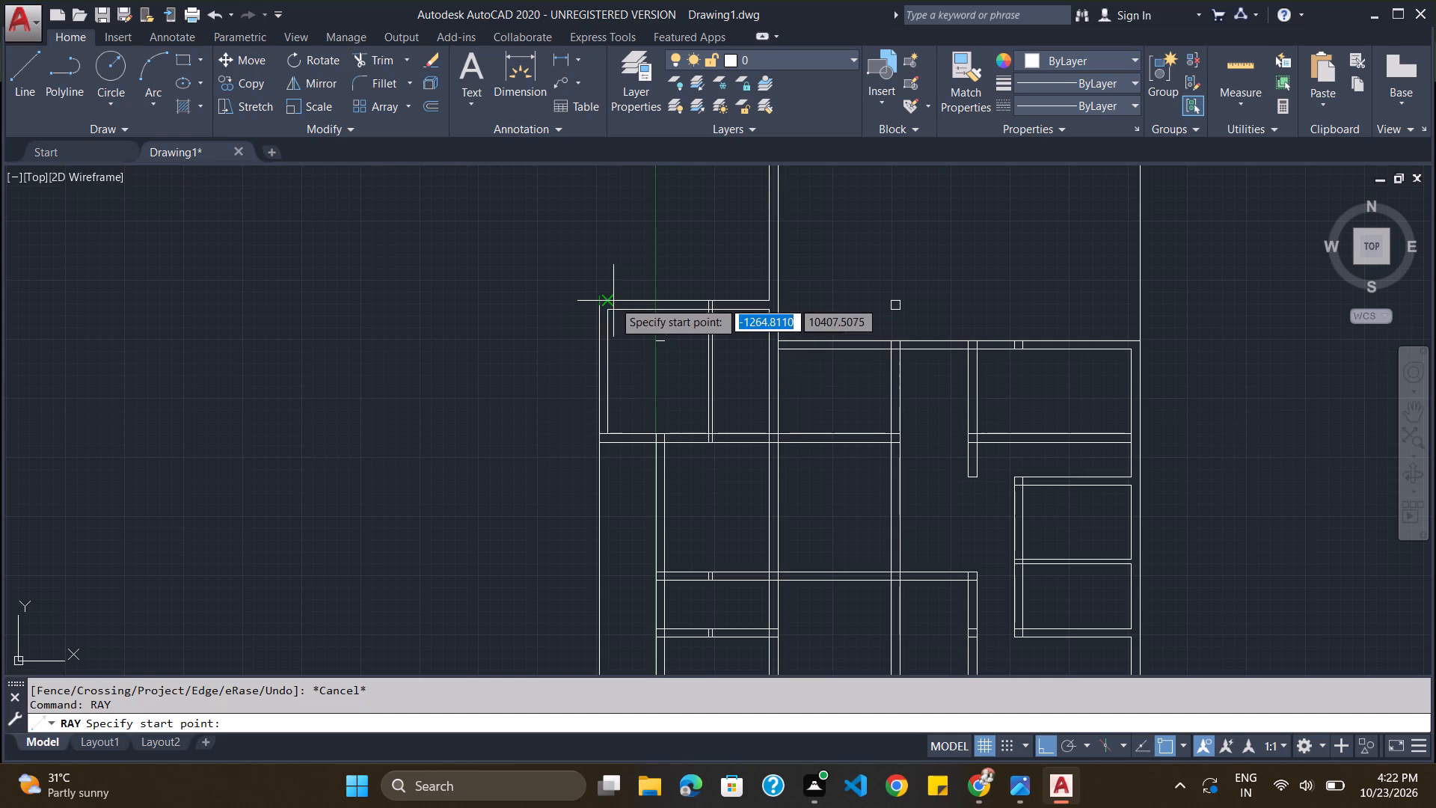
left_click(601, 302)
left_click(604, 220)
key("Escape")
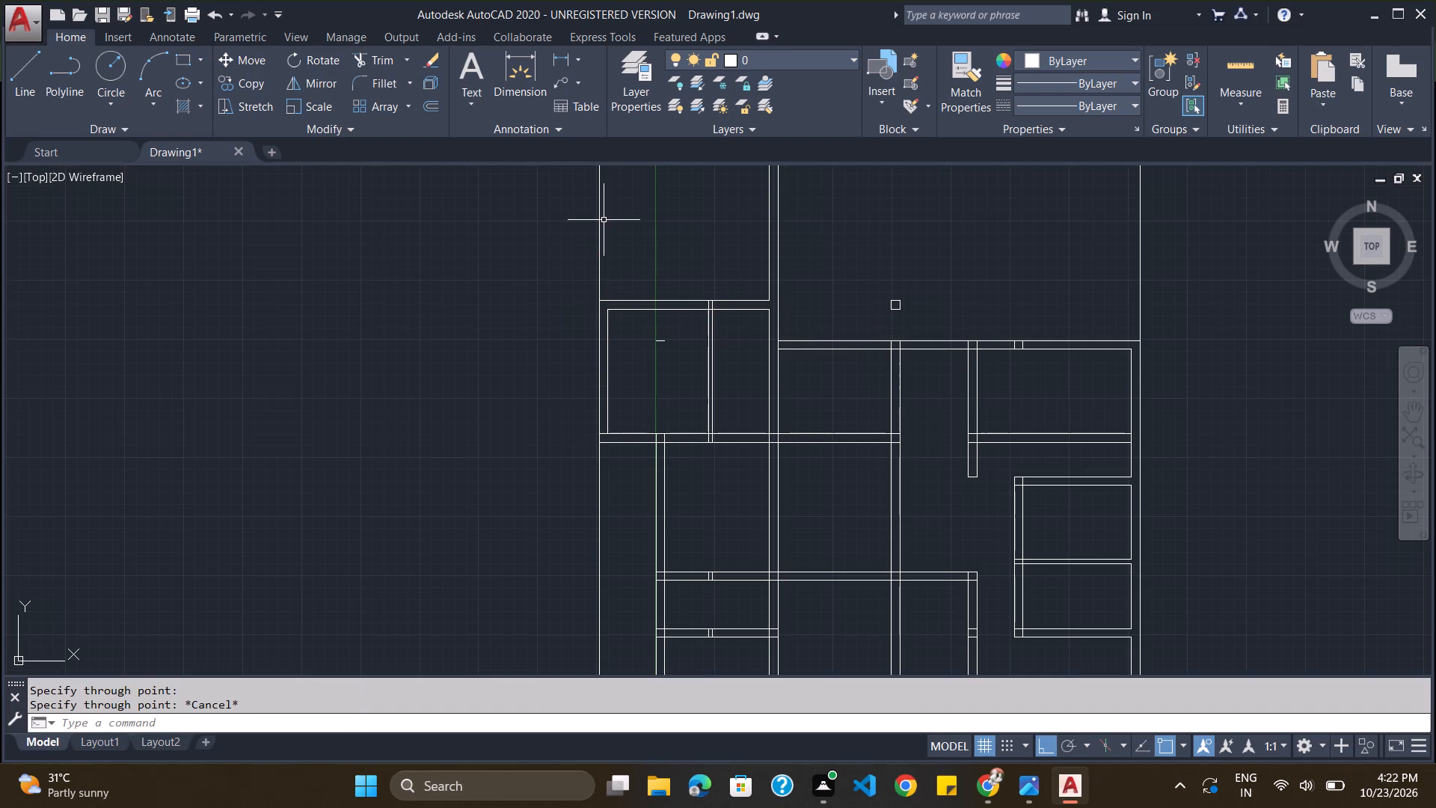
key("r")
key("a")
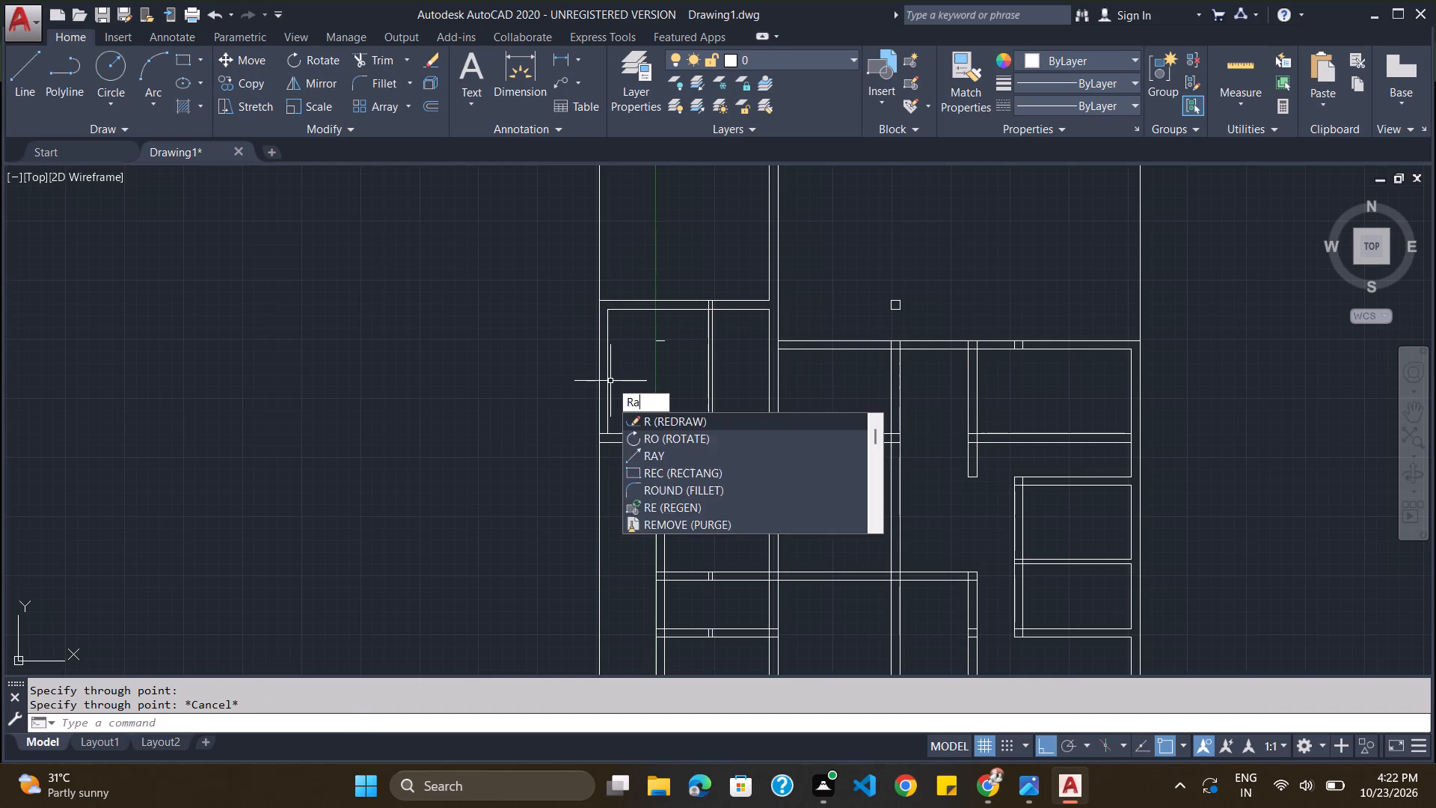
key("y")
key("Return")
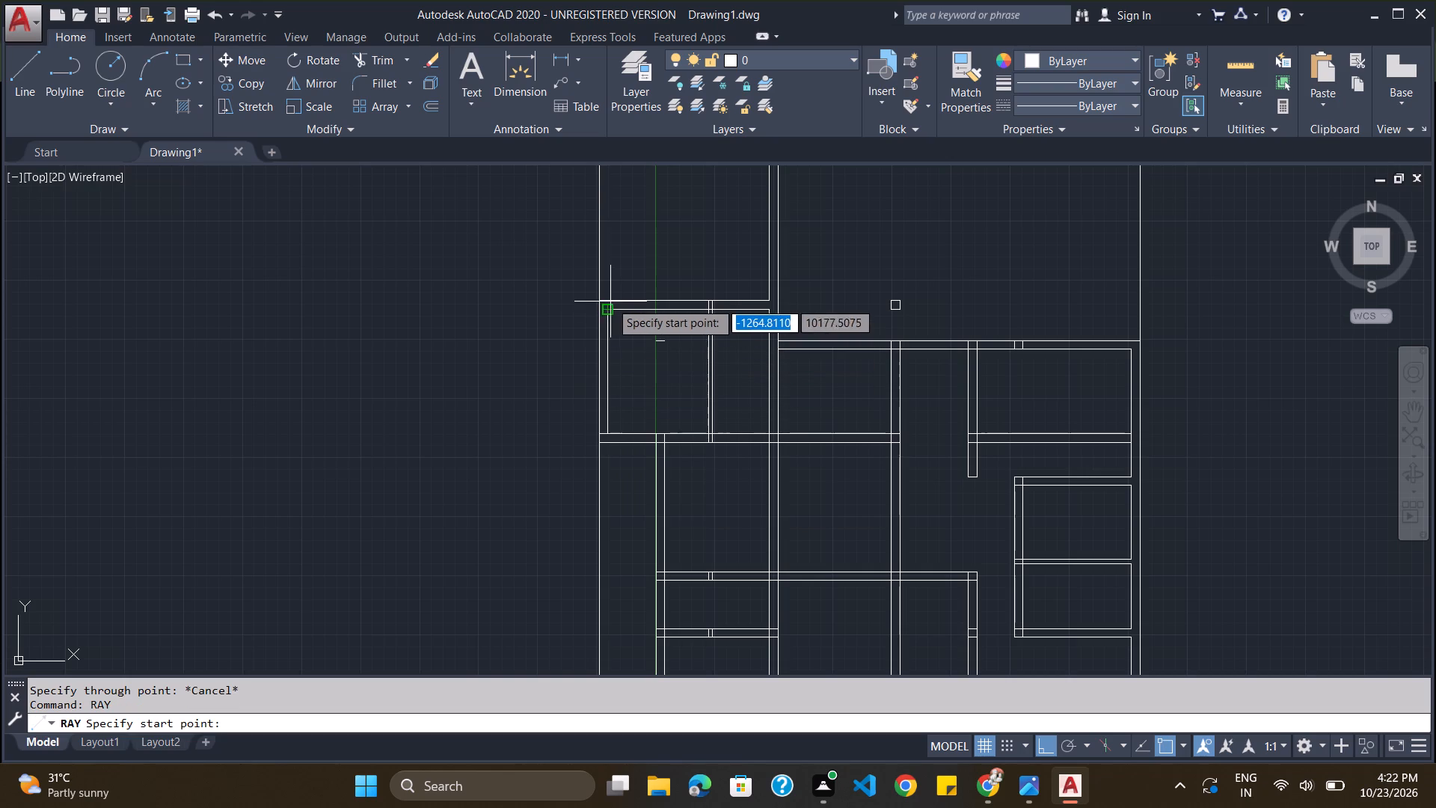
left_click(609, 306)
left_click(618, 209)
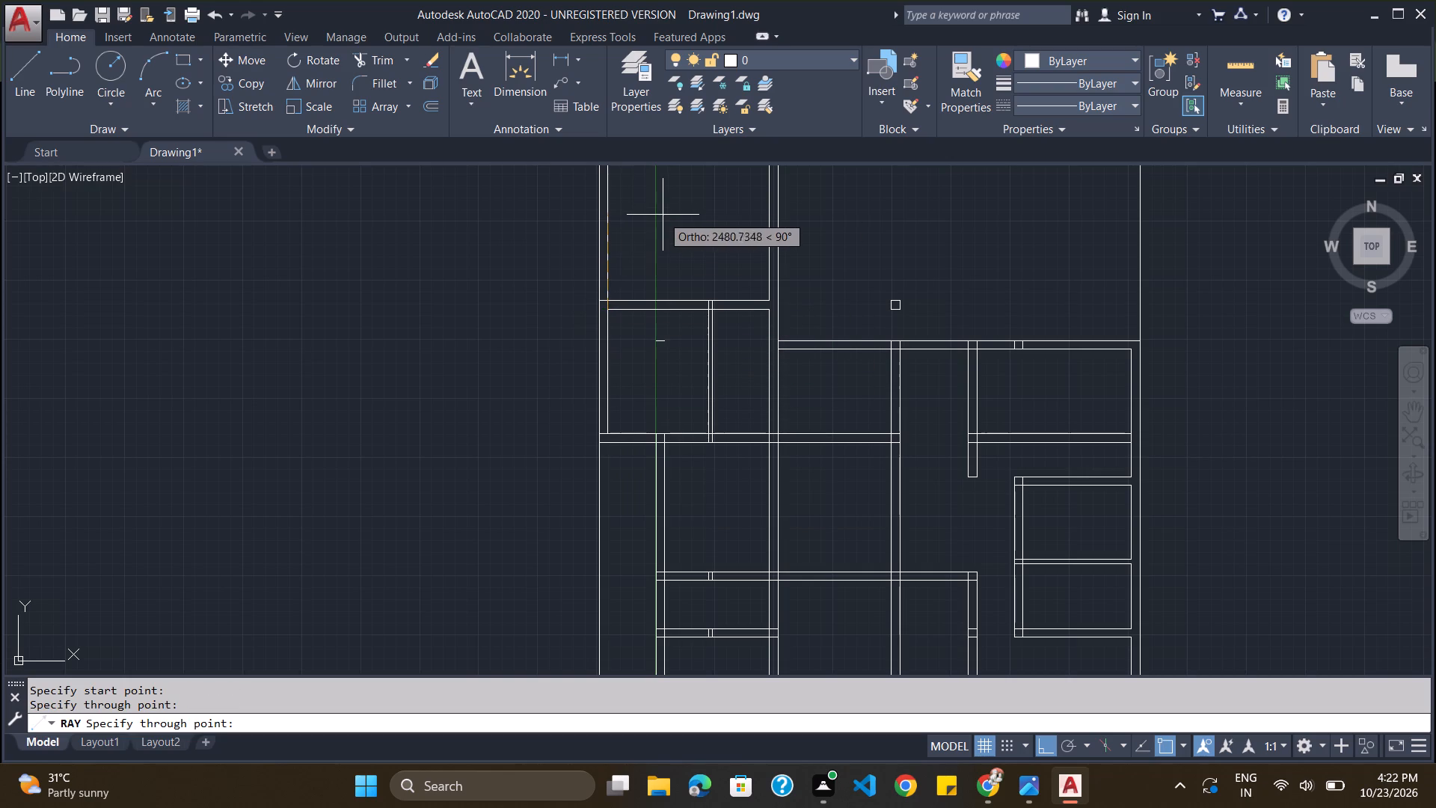
key("Escape")
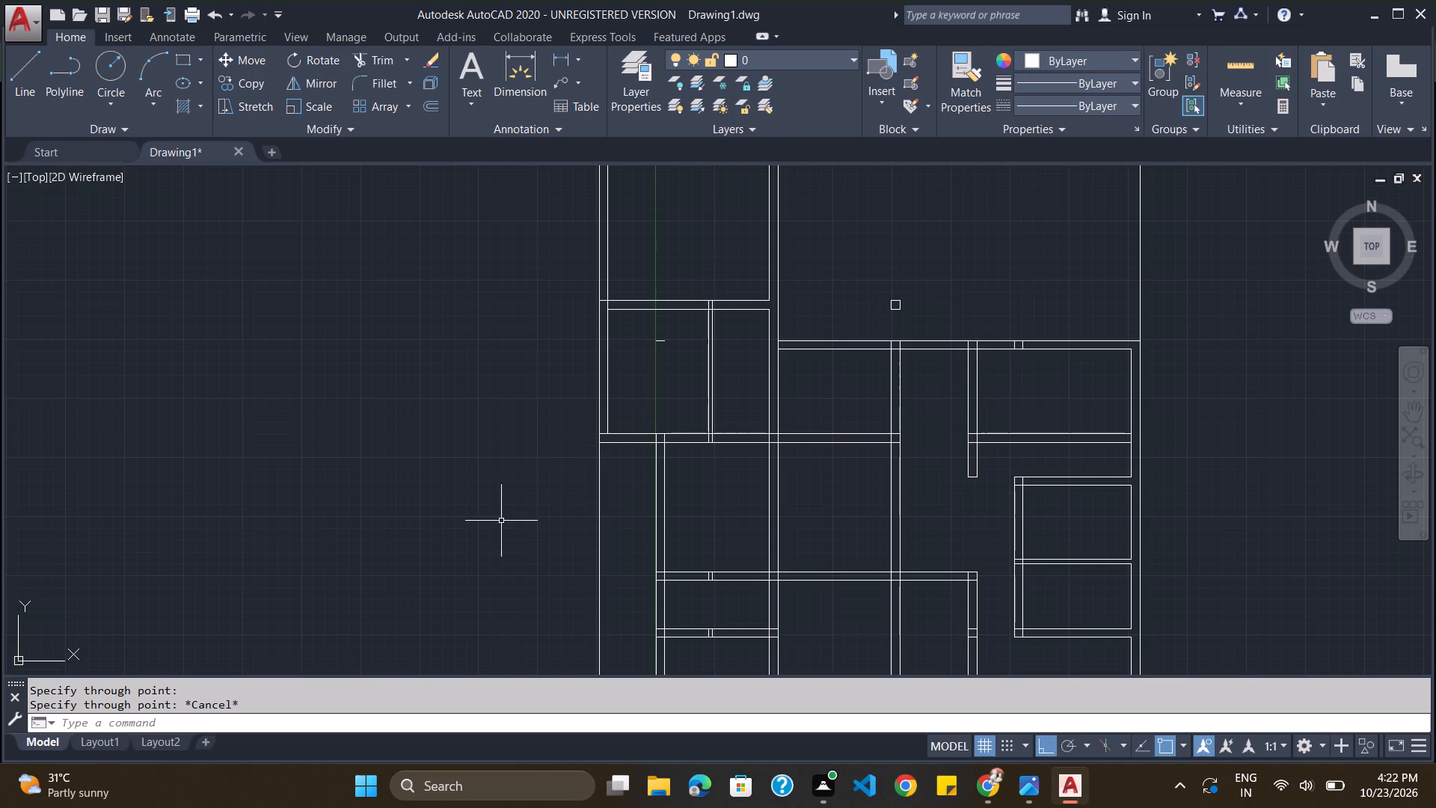
Offset the upper line of the northwest room's north wall 1500 mm to the north.
left_click(291, 721)
key("Escape")
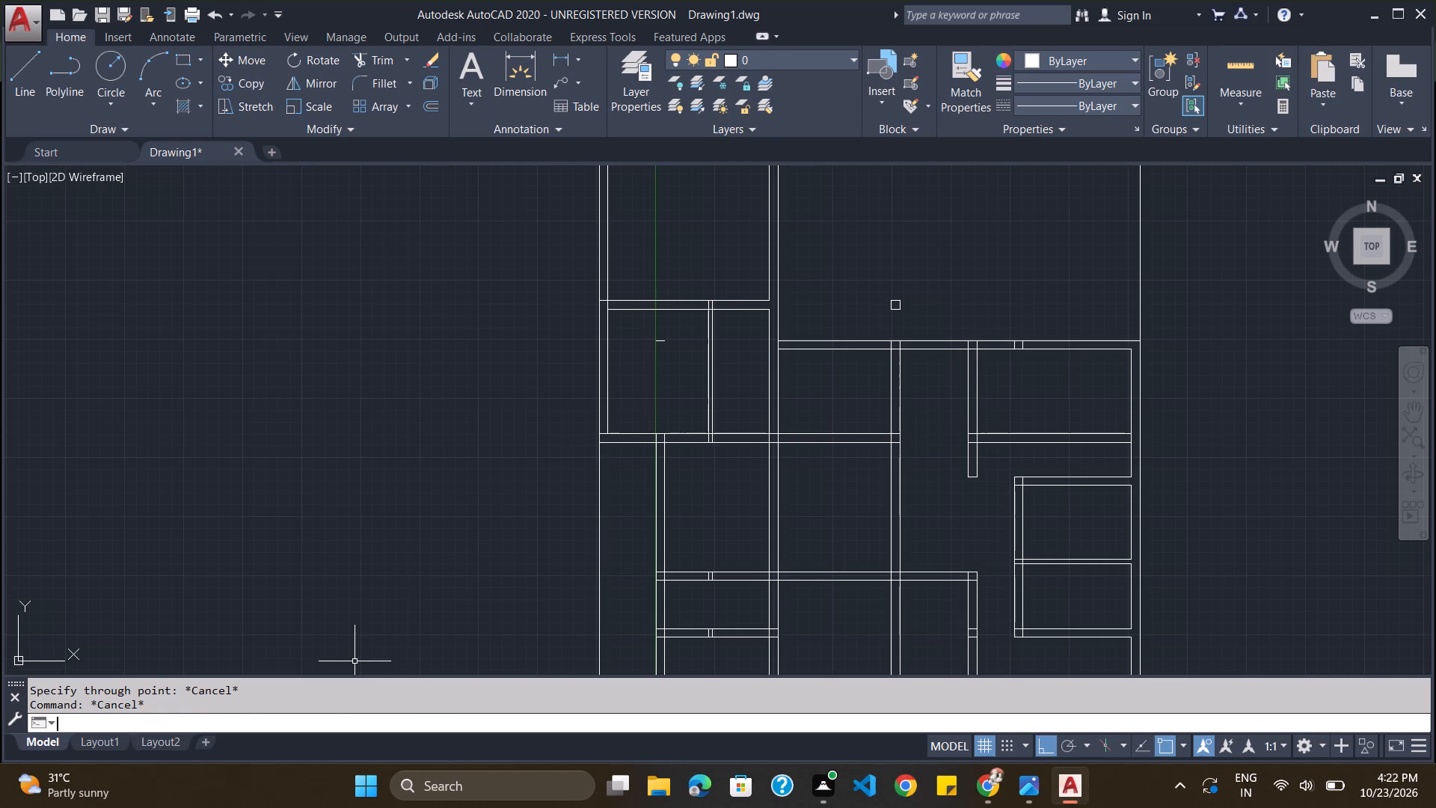
key("o")
key("Return")
type("1500")
key("Return")
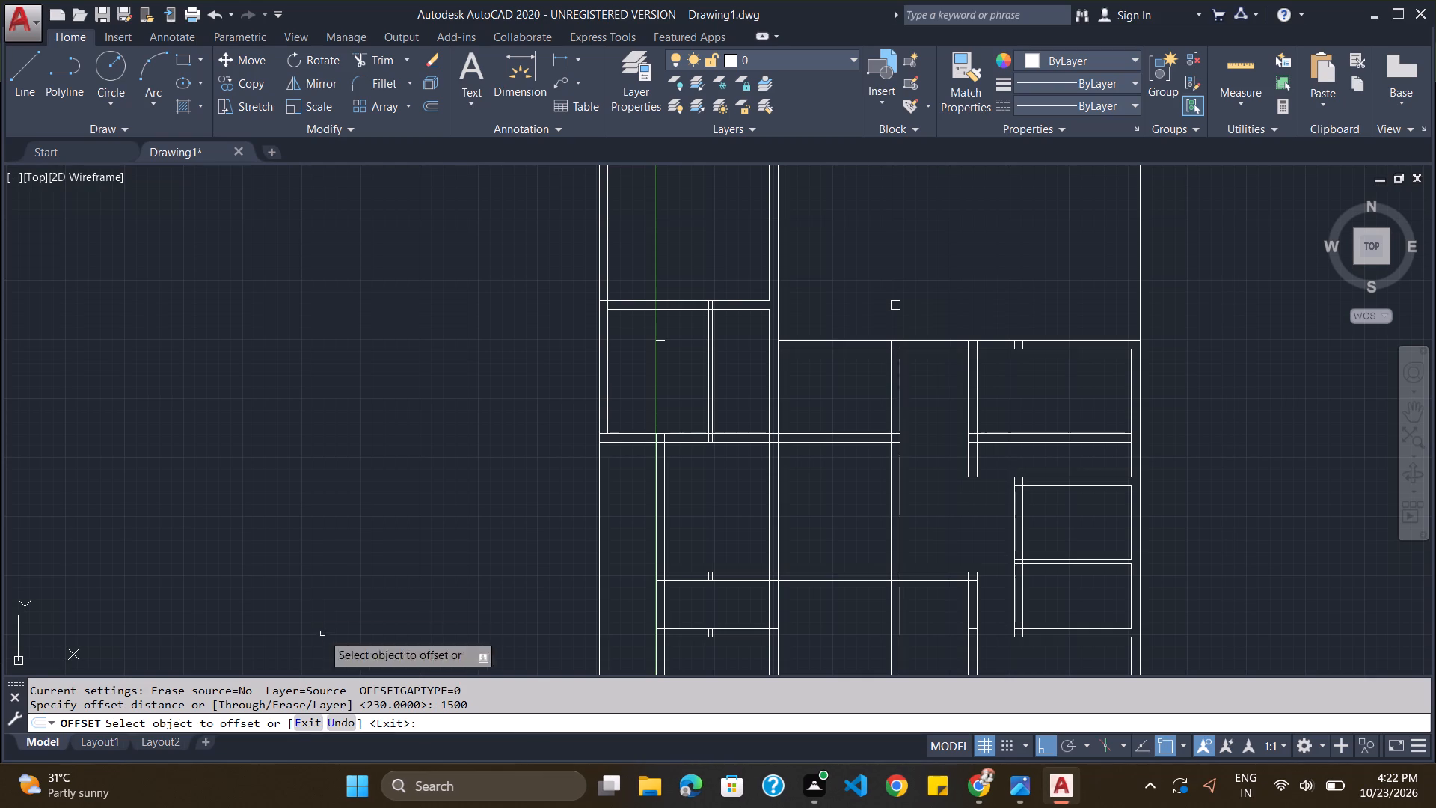
left_click(666, 300)
left_click(715, 204)
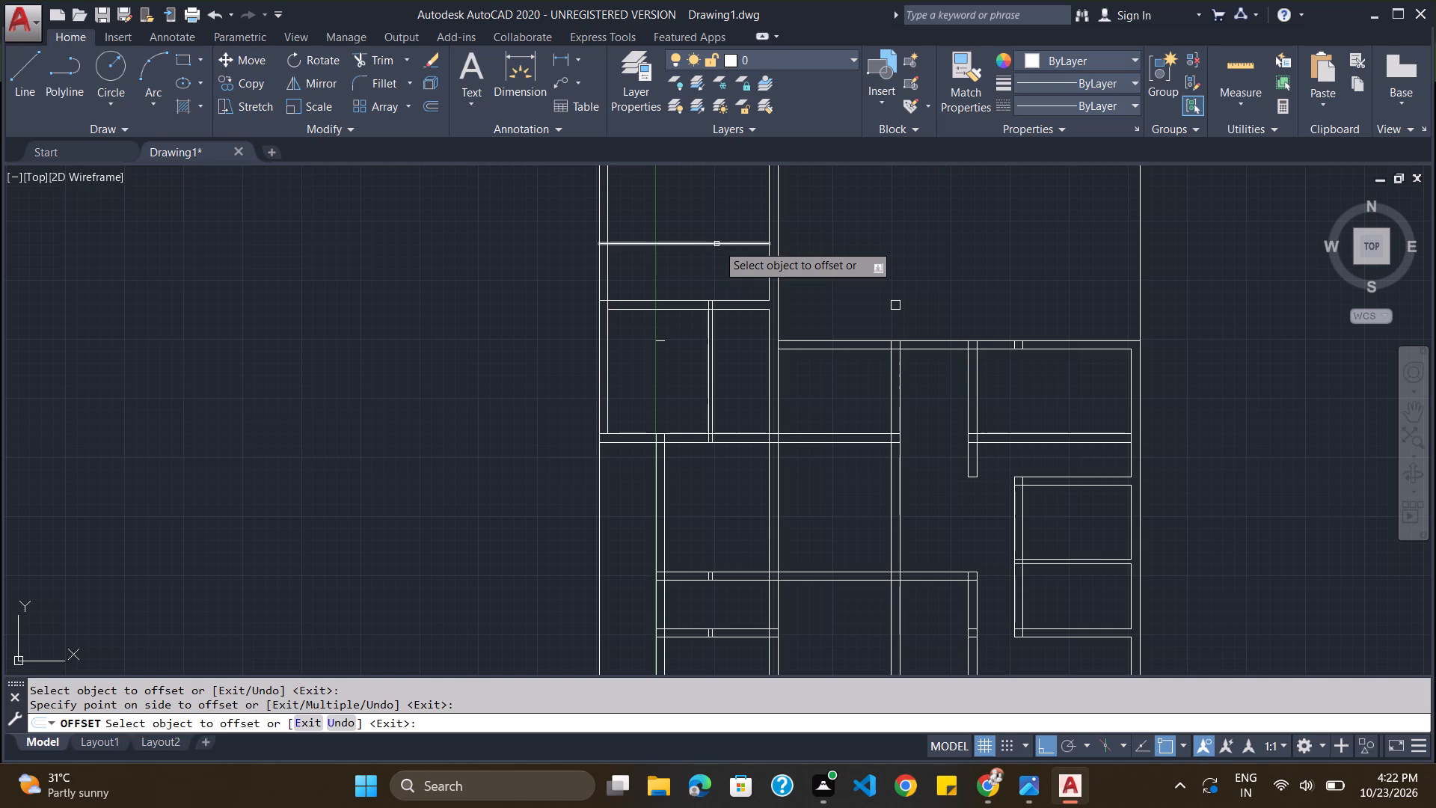
key("Escape")
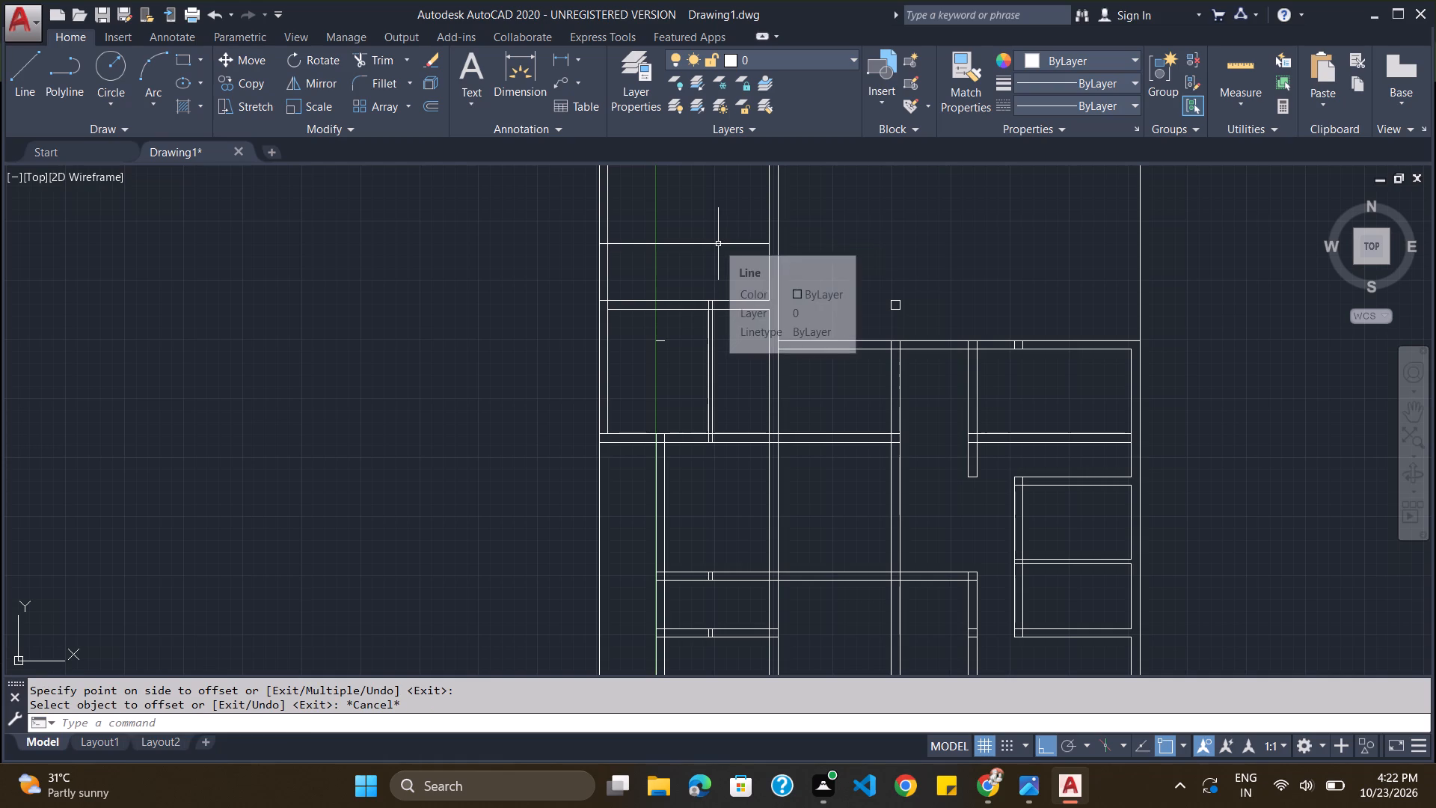
Extend the new northern offset line east to the outer line of the northwest room's east wall.
type("tr")
key("i")
key("m")
key("Return")
key("Return")
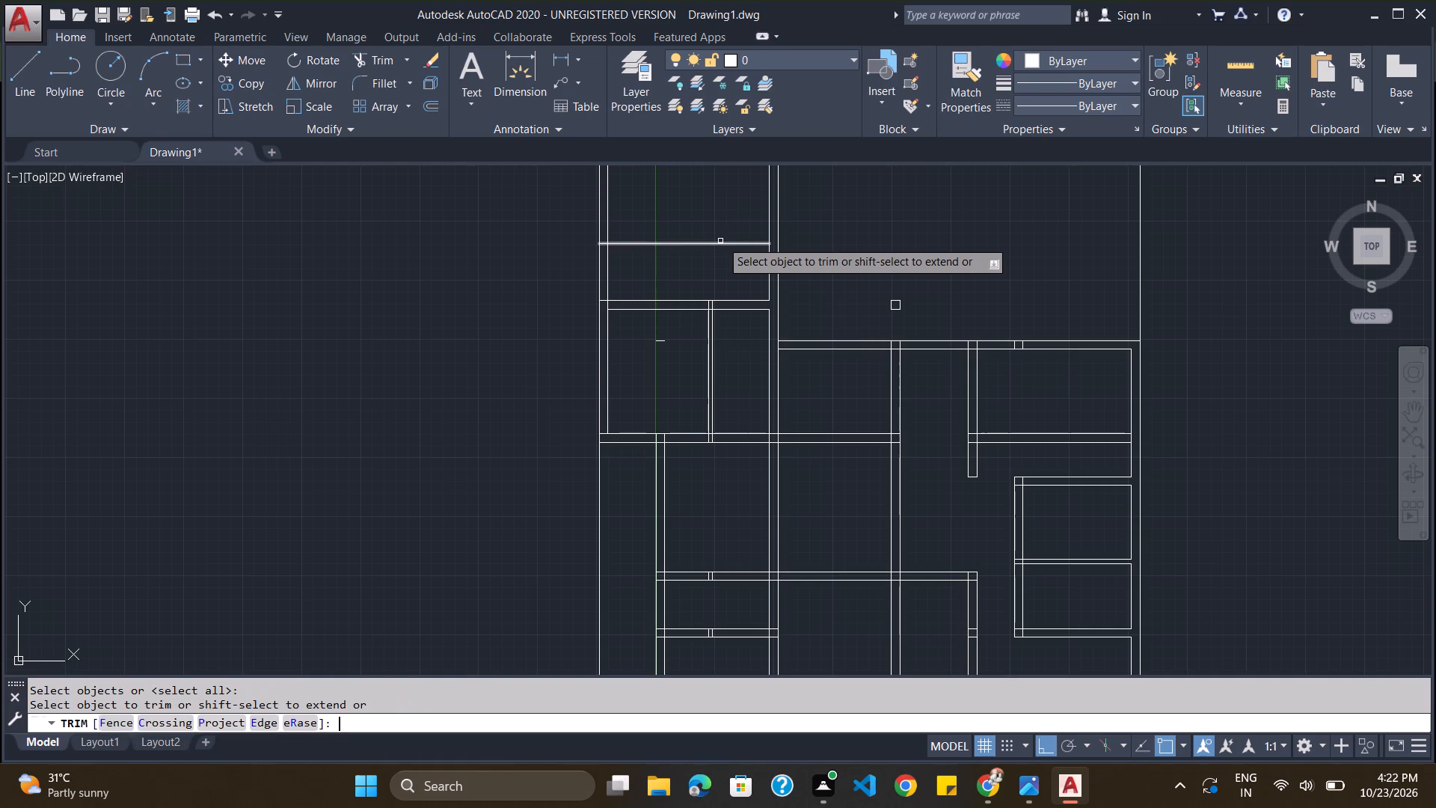
left_click(725, 242, "shift")
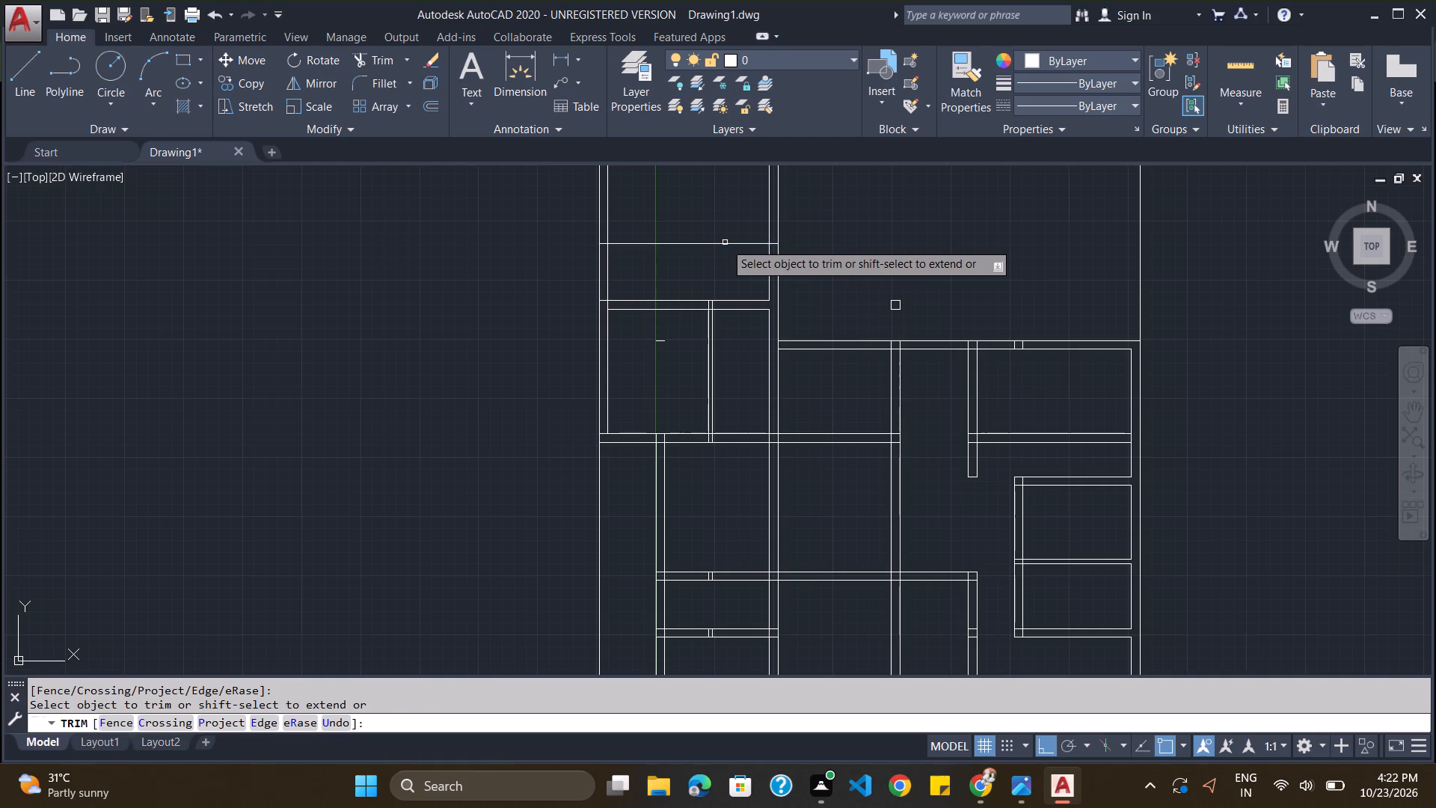
Trim the east and west wall lines, two on each side, where they run north of the new northern boundary line.
left_click(770, 218)
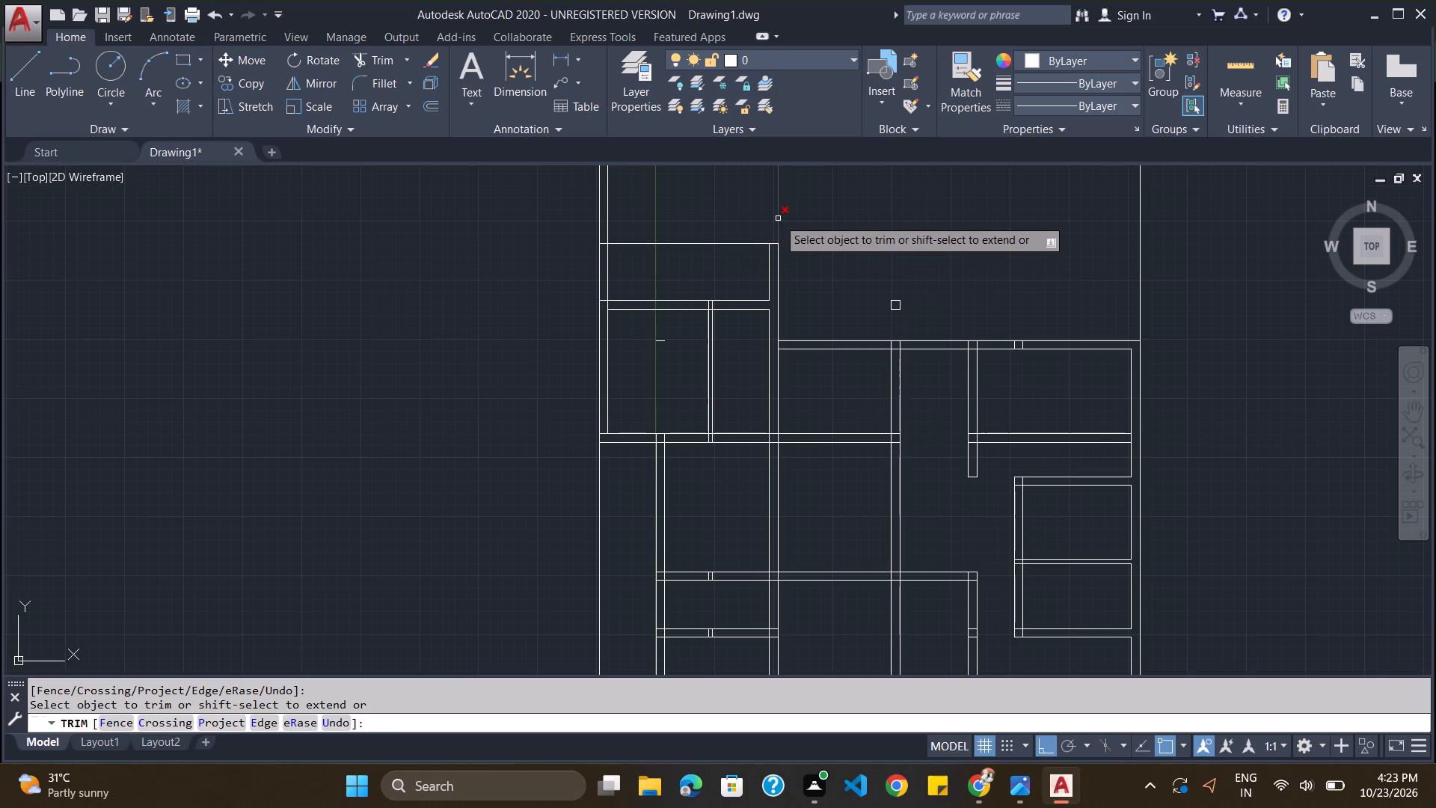
left_click(778, 218)
left_click(610, 216)
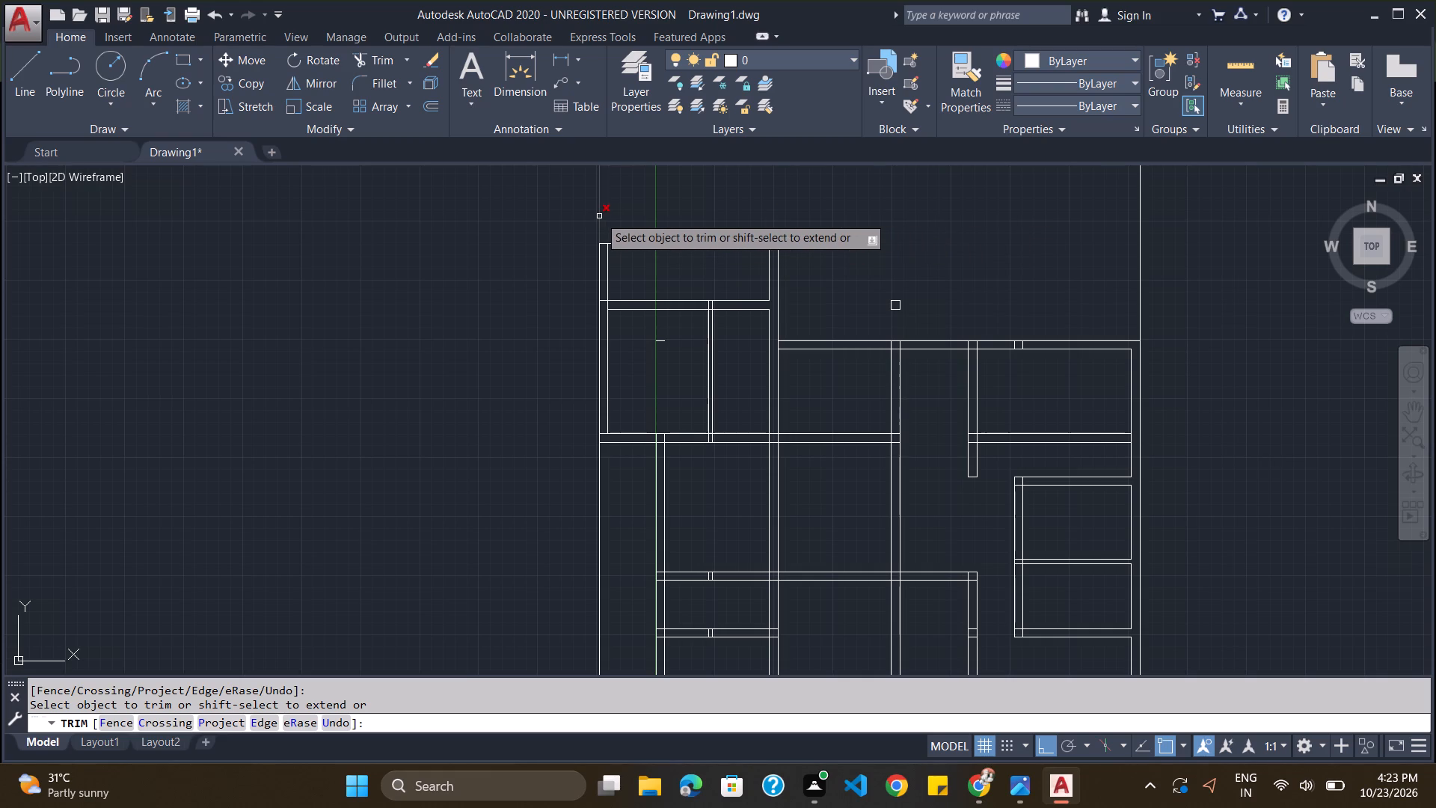
left_click(598, 215)
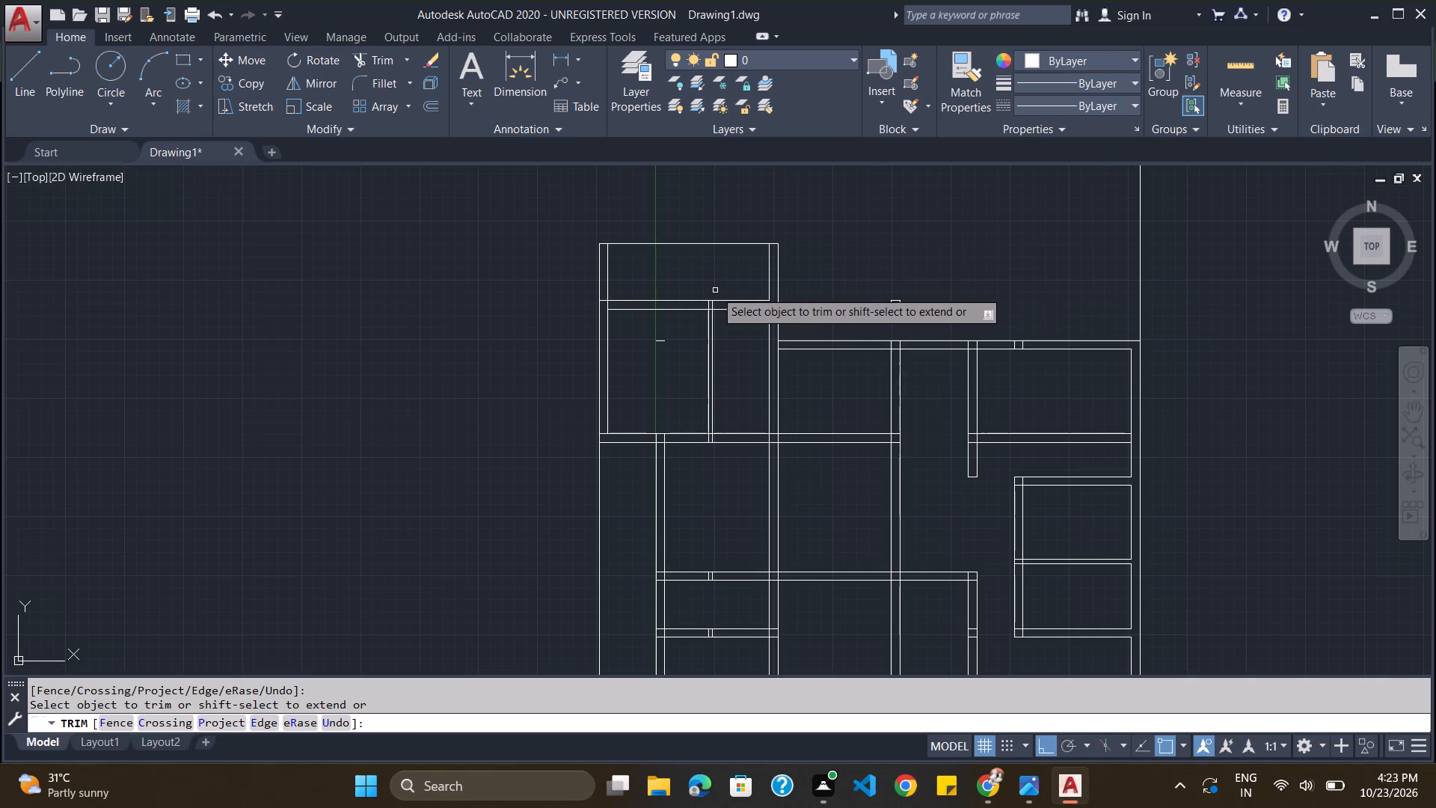
key("Escape")
Offset the new northern boundary line 230 mm to the south to form the wall's inner line.
key("o")
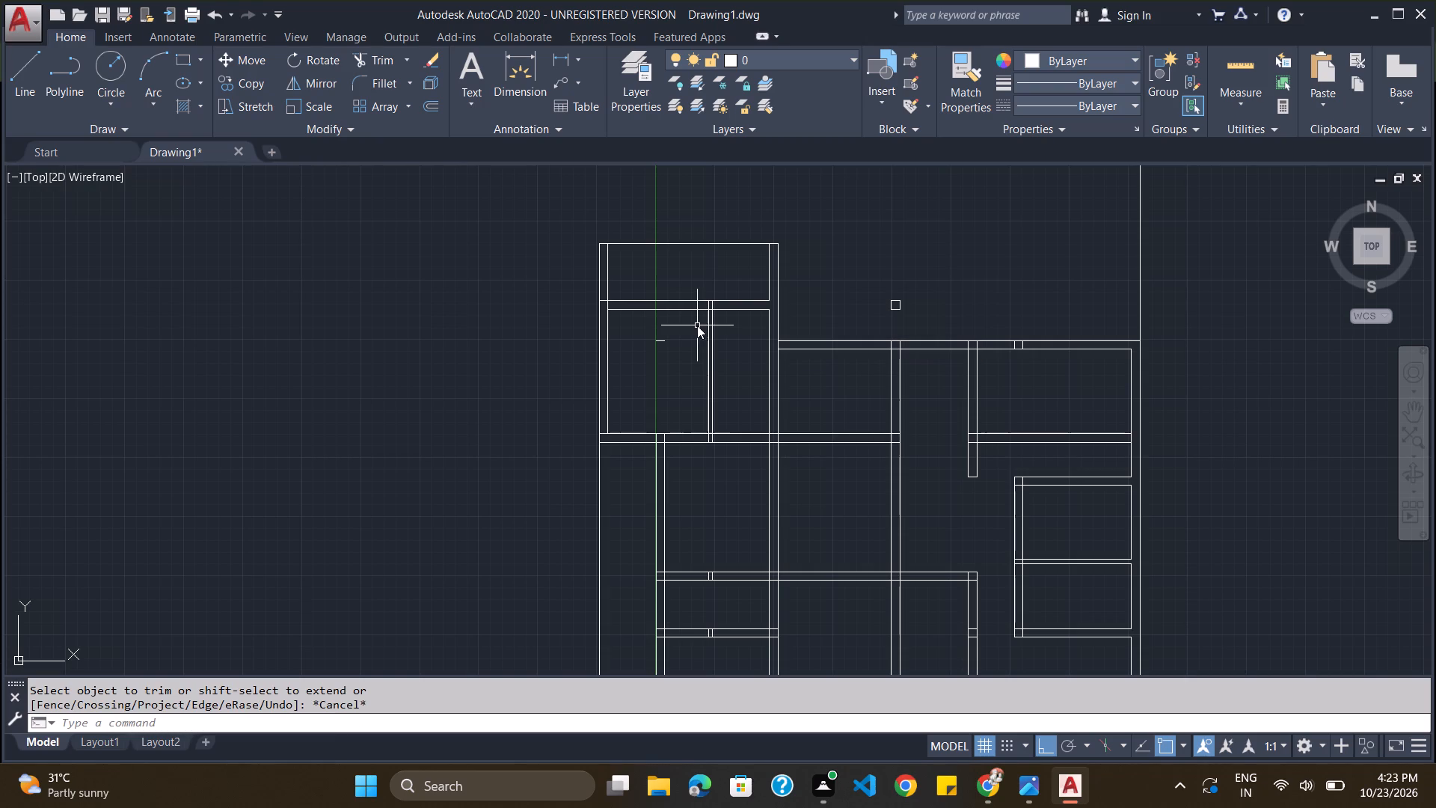
key("Return")
type("230")
key("Return")
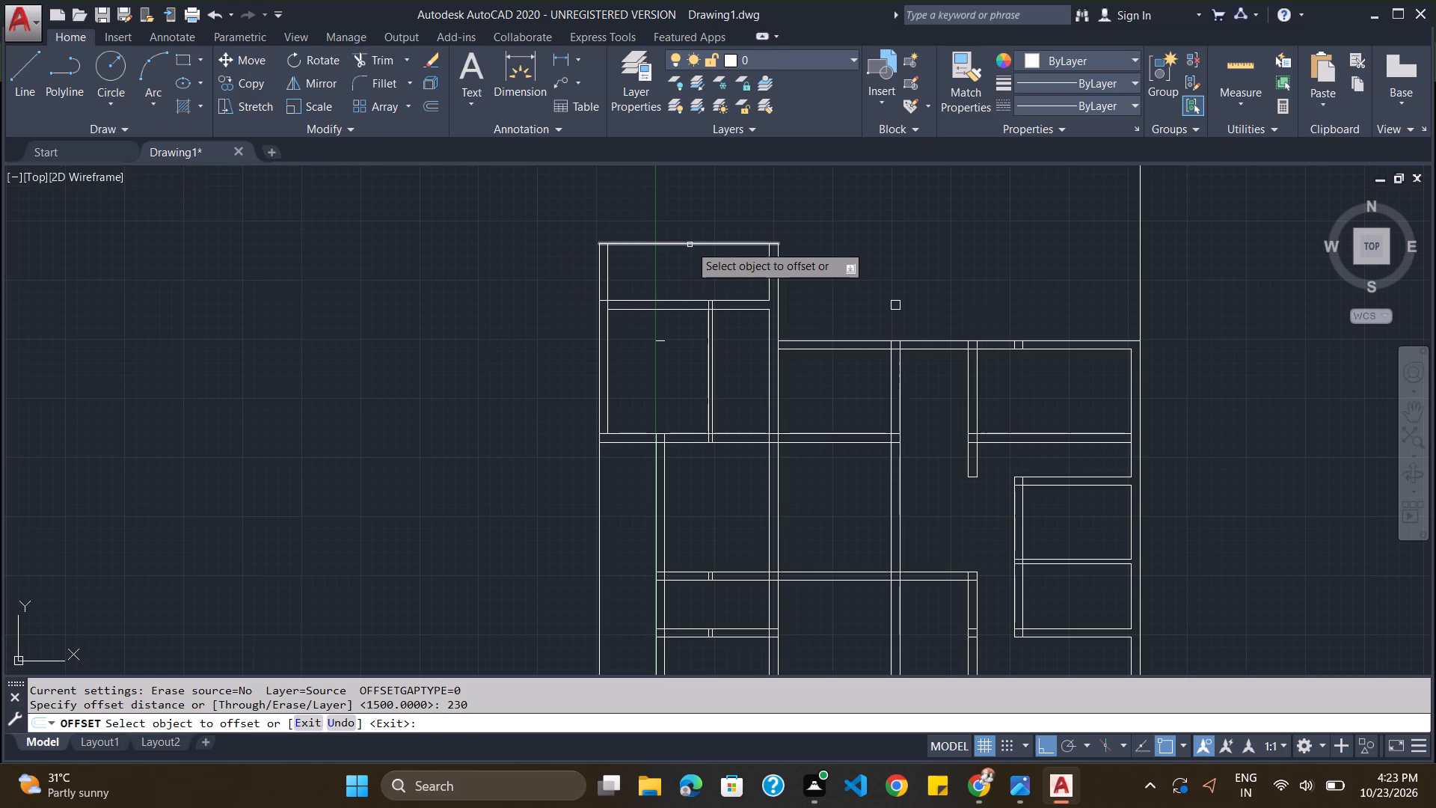
left_click(690, 245)
left_click(692, 263)
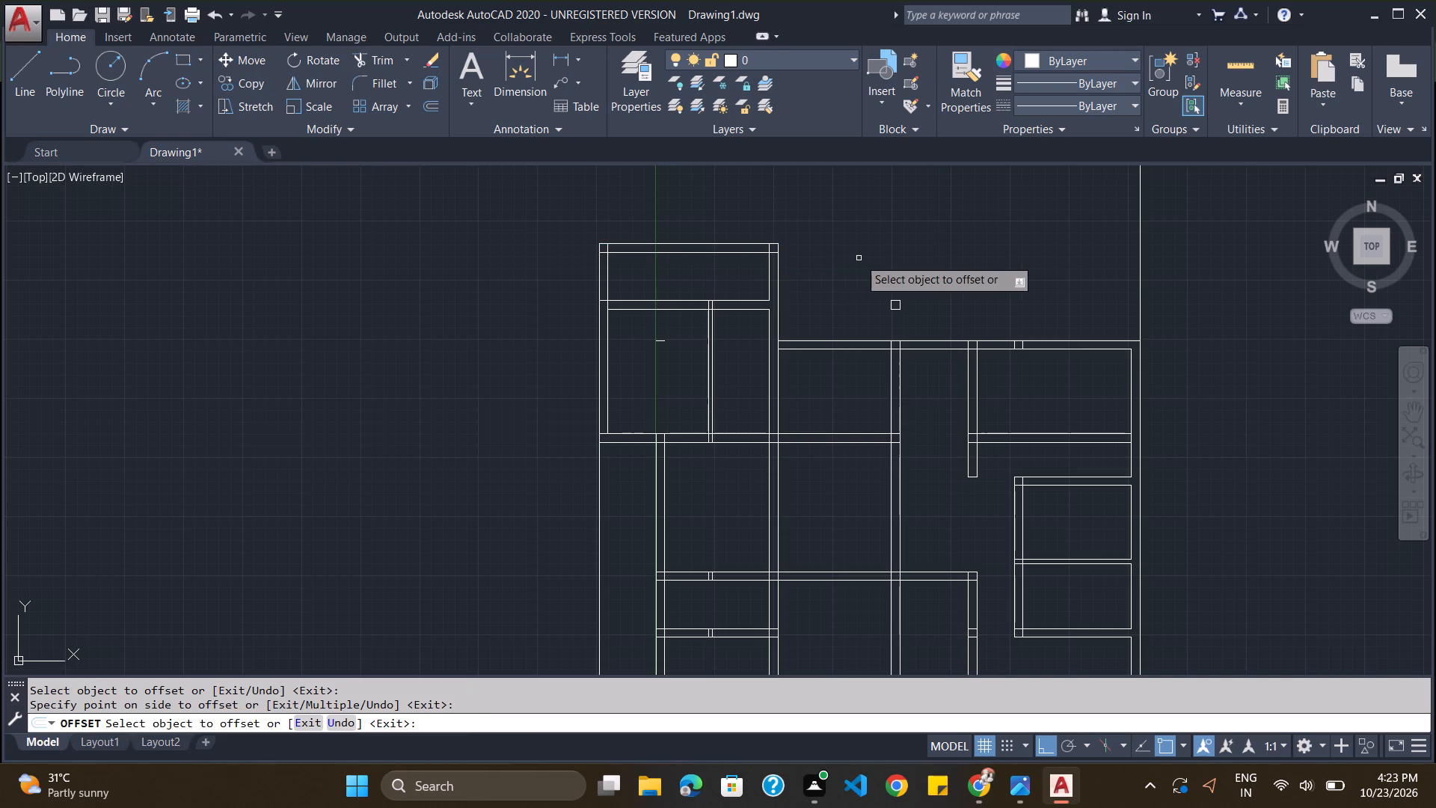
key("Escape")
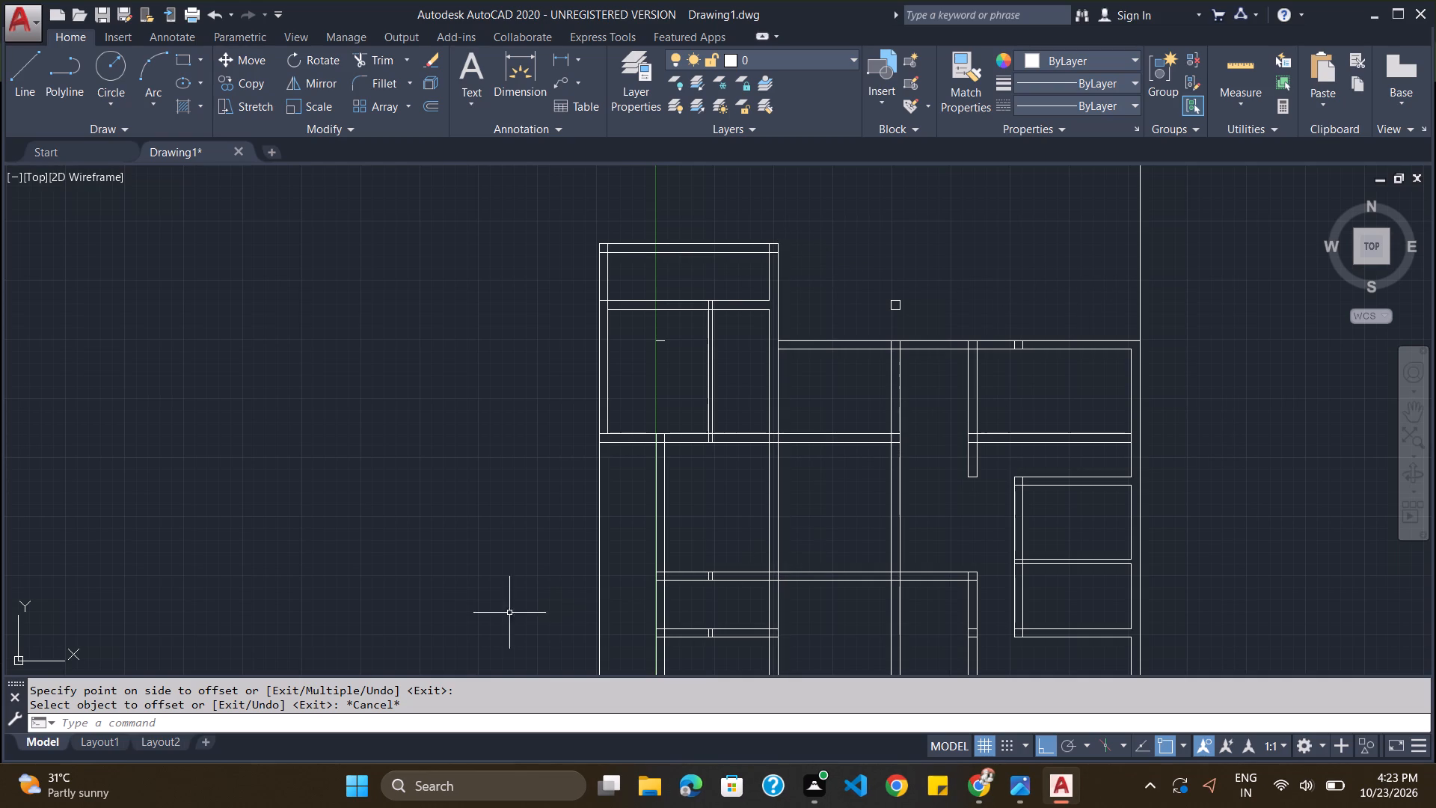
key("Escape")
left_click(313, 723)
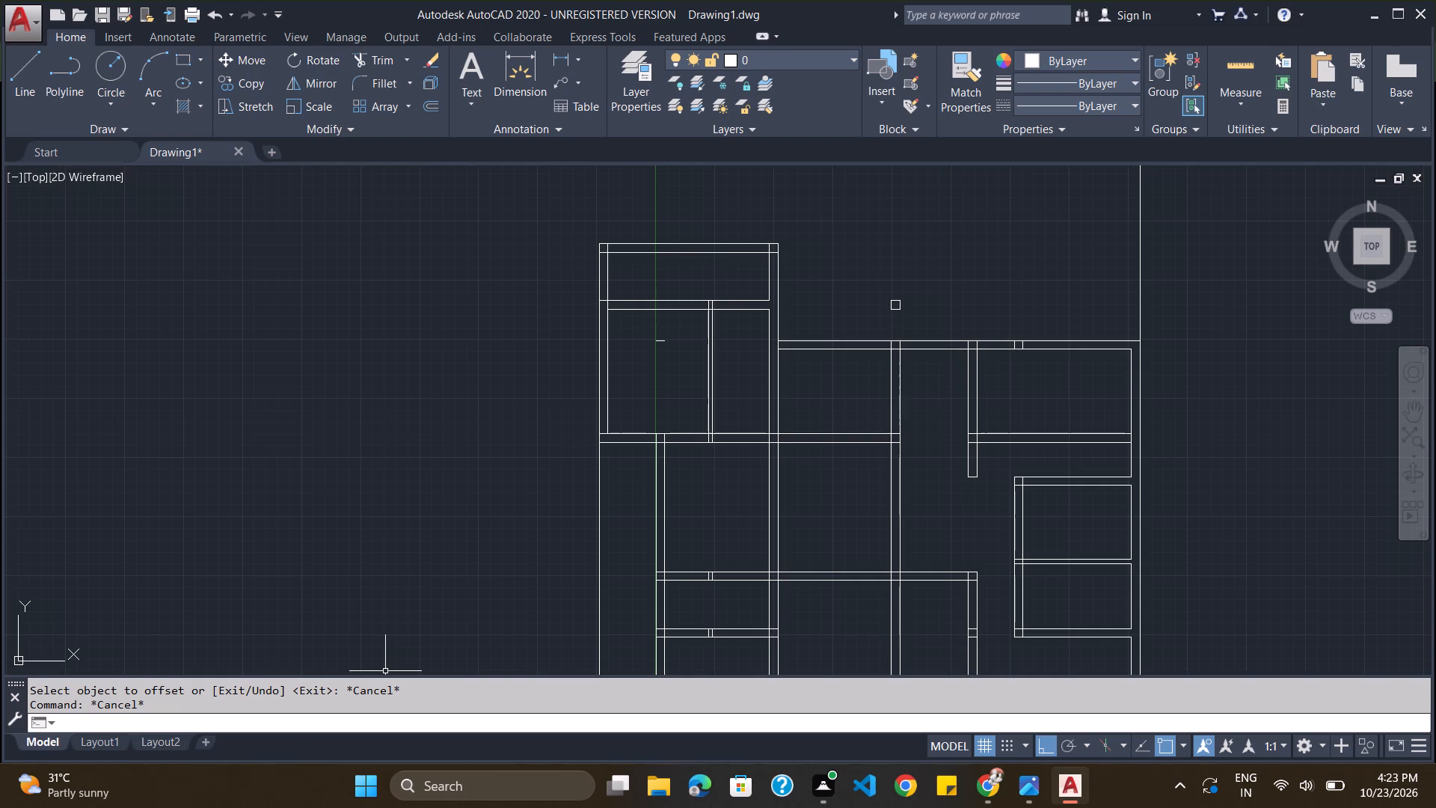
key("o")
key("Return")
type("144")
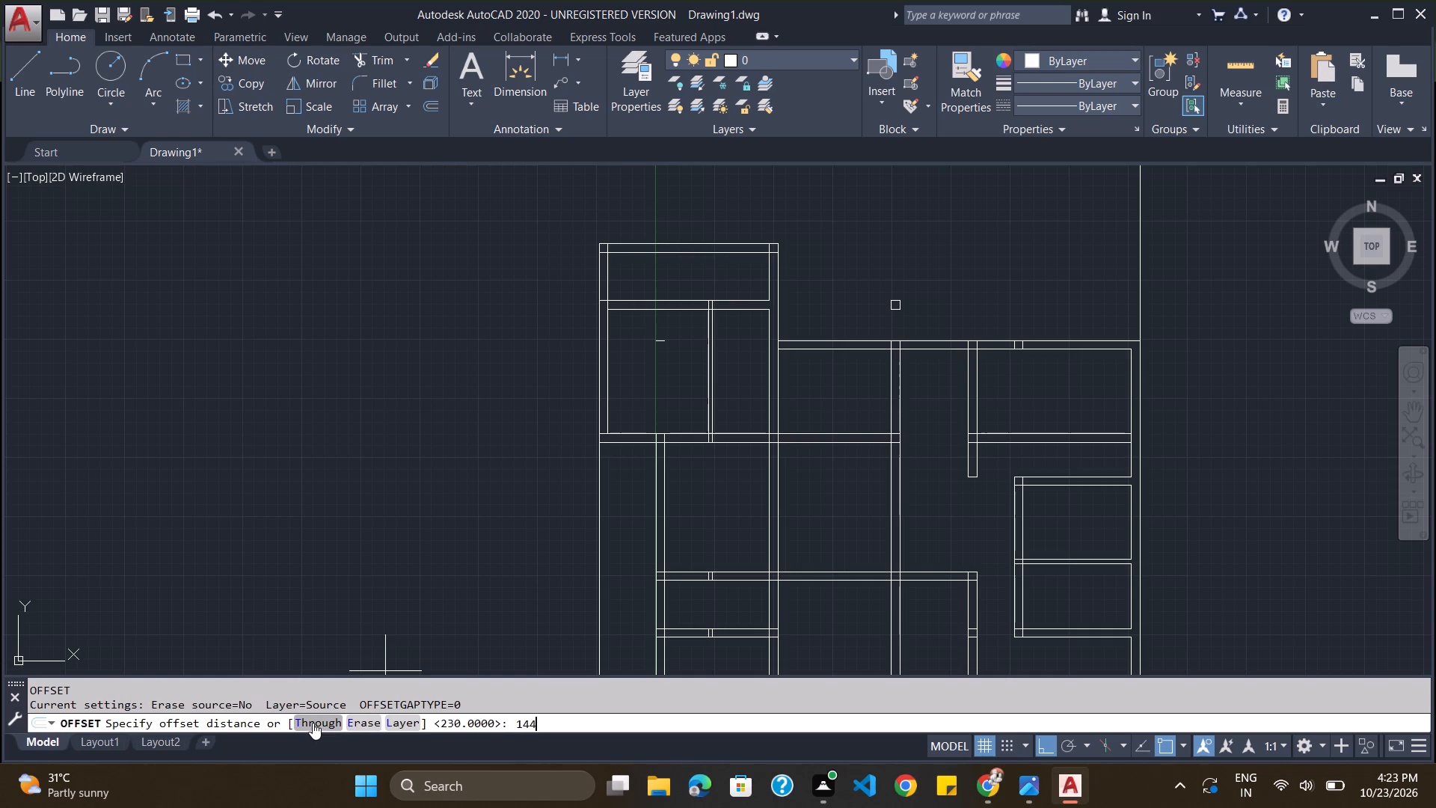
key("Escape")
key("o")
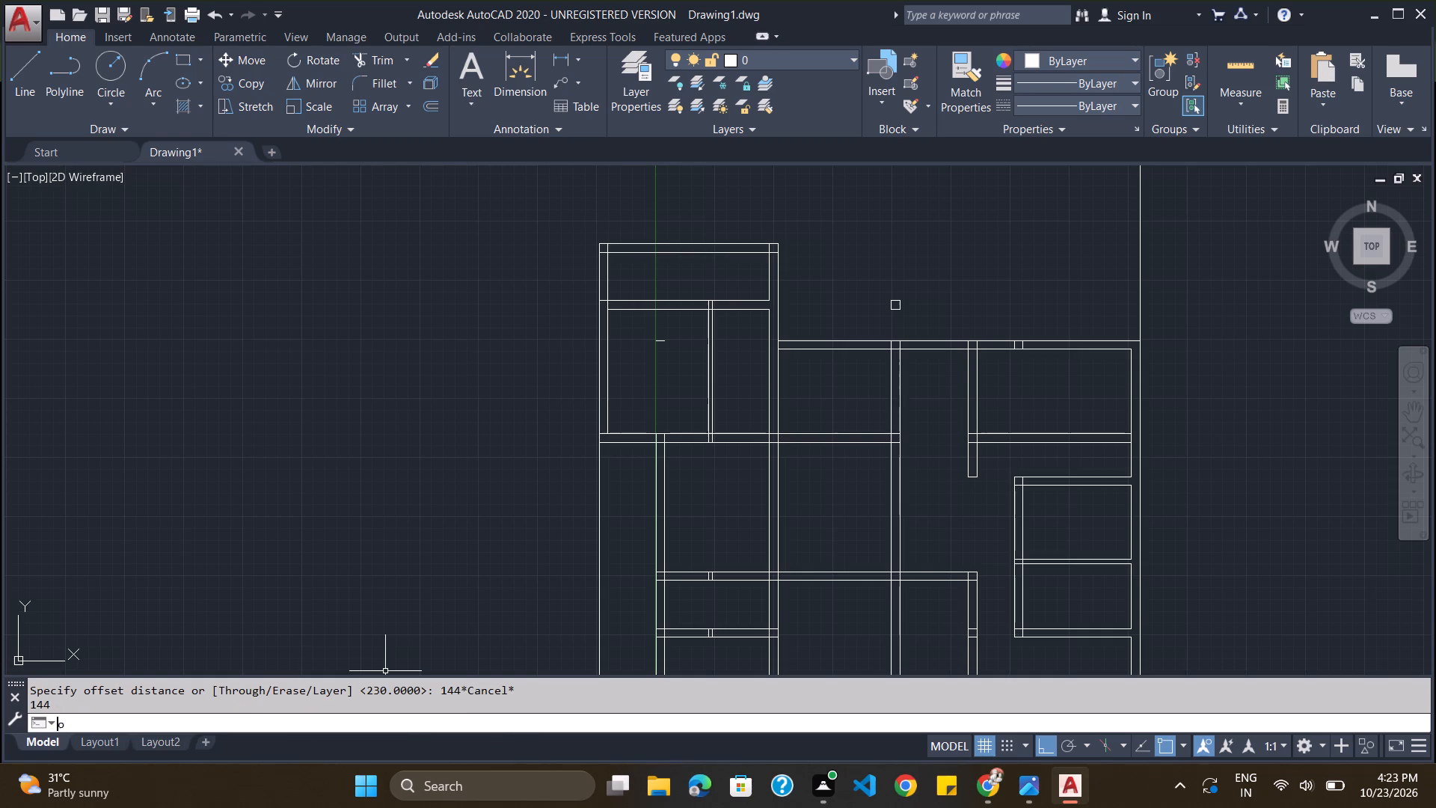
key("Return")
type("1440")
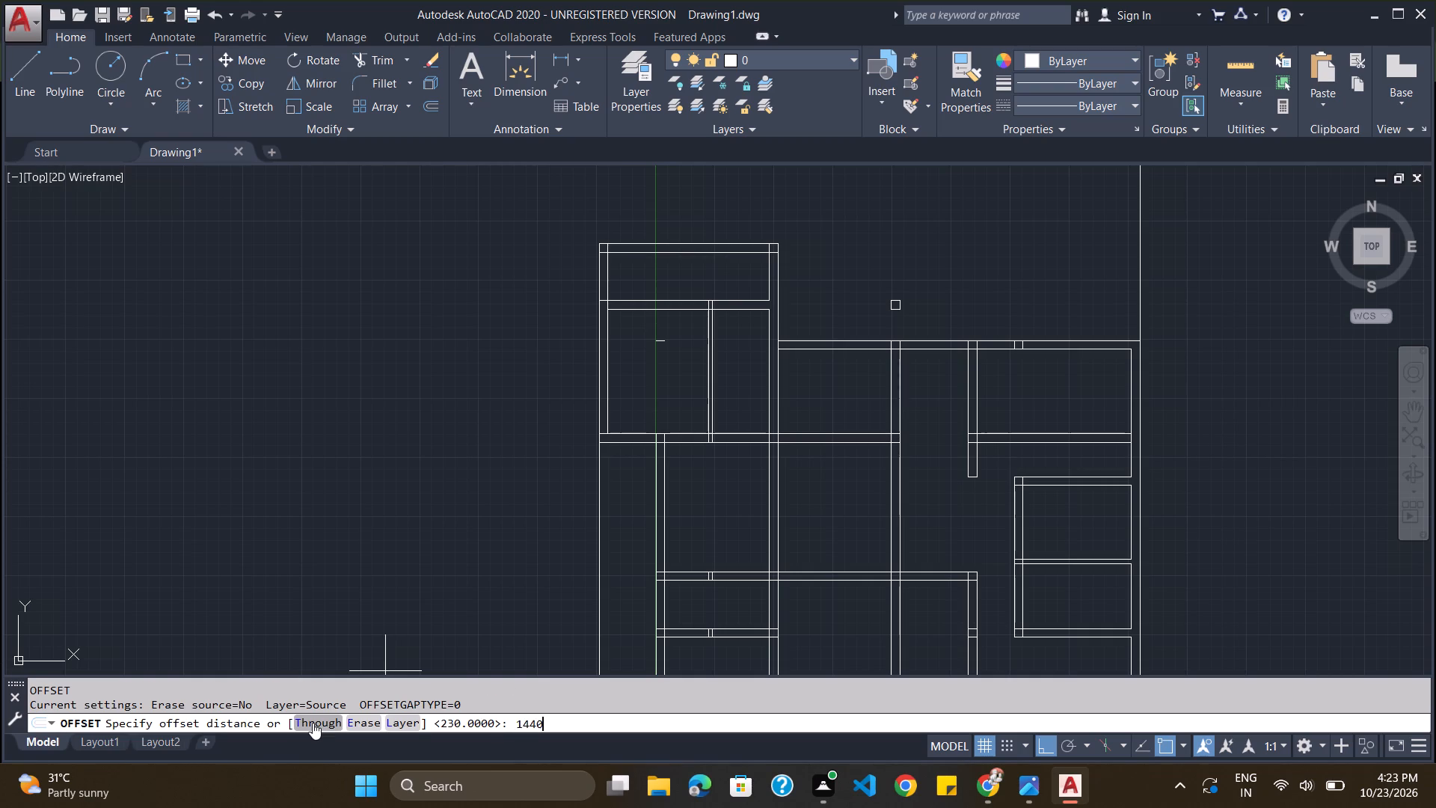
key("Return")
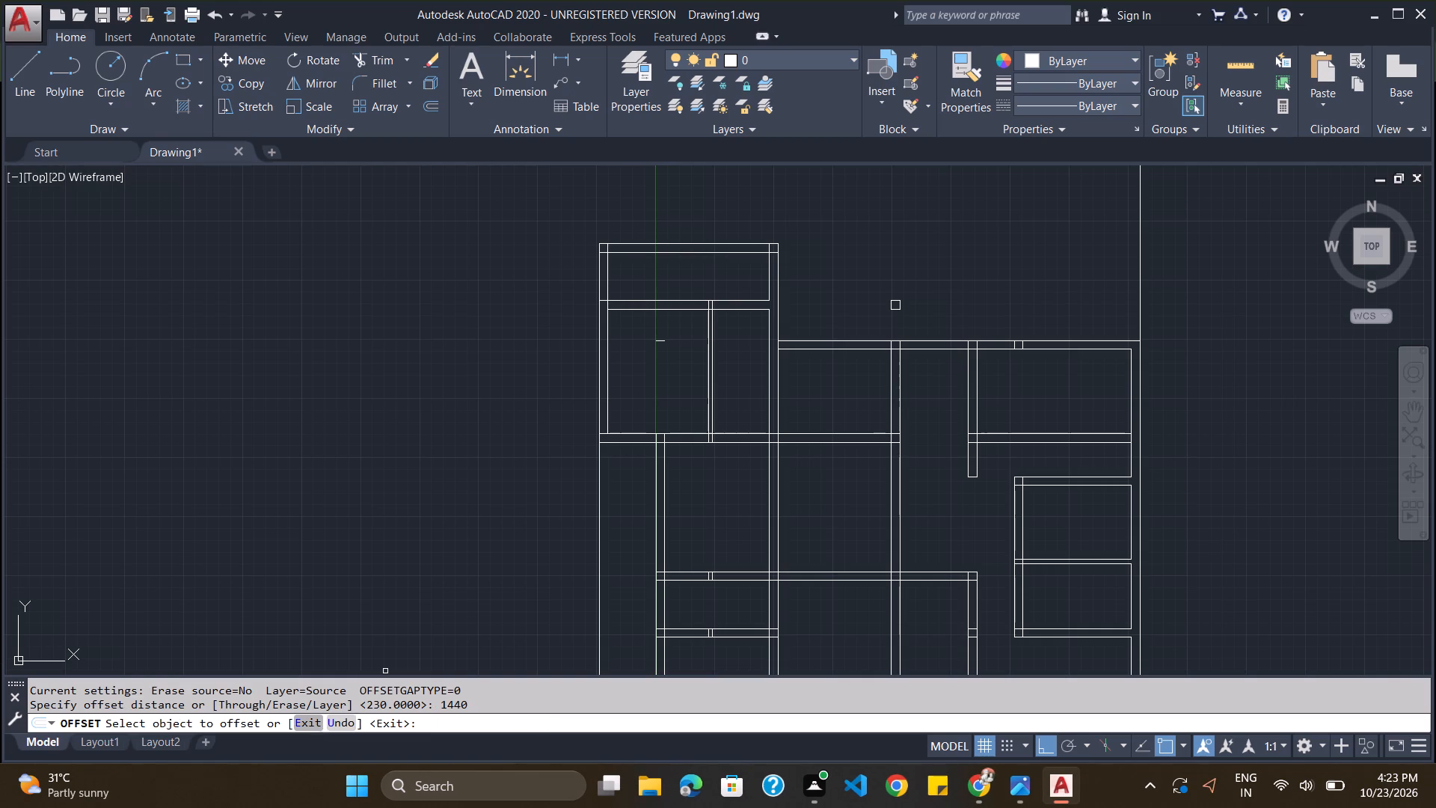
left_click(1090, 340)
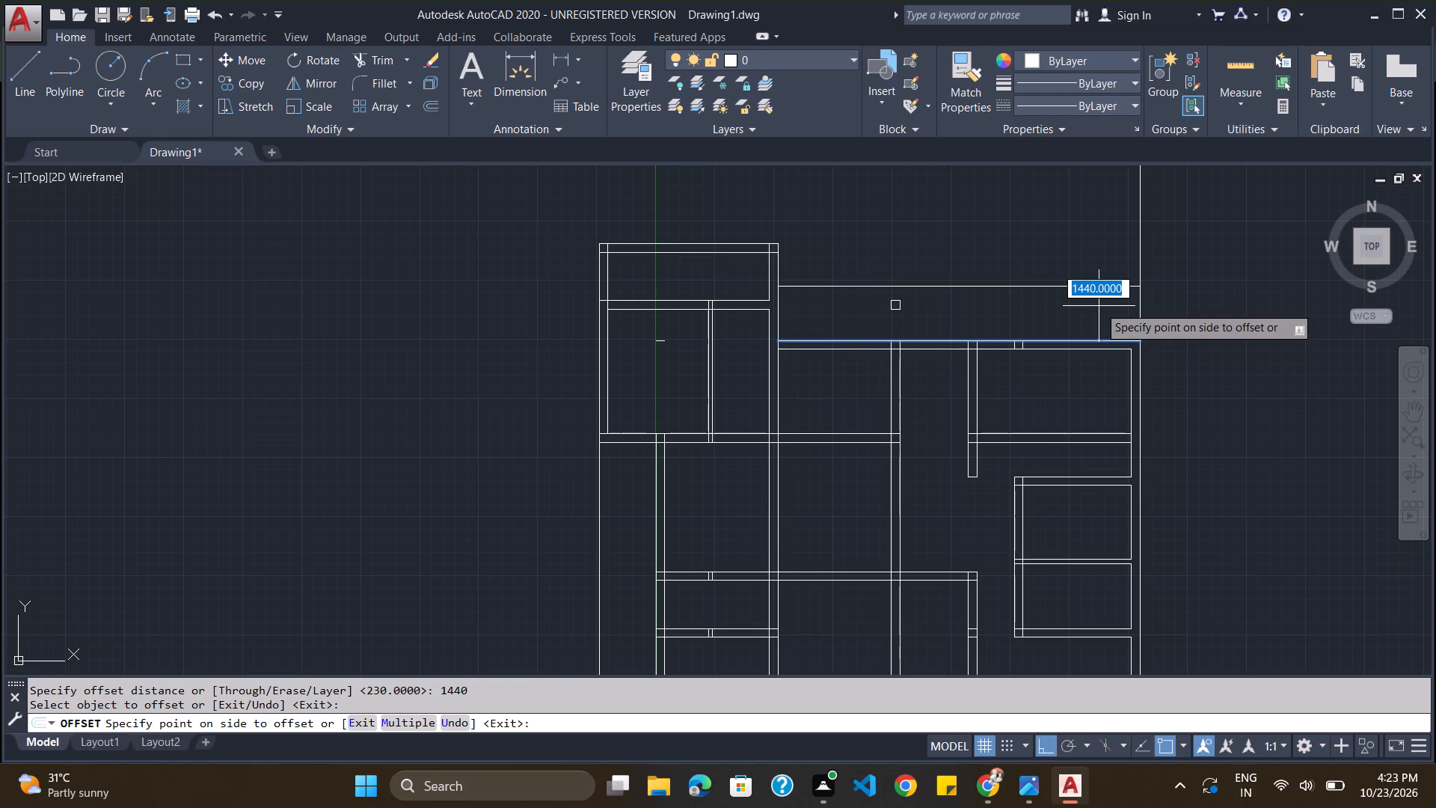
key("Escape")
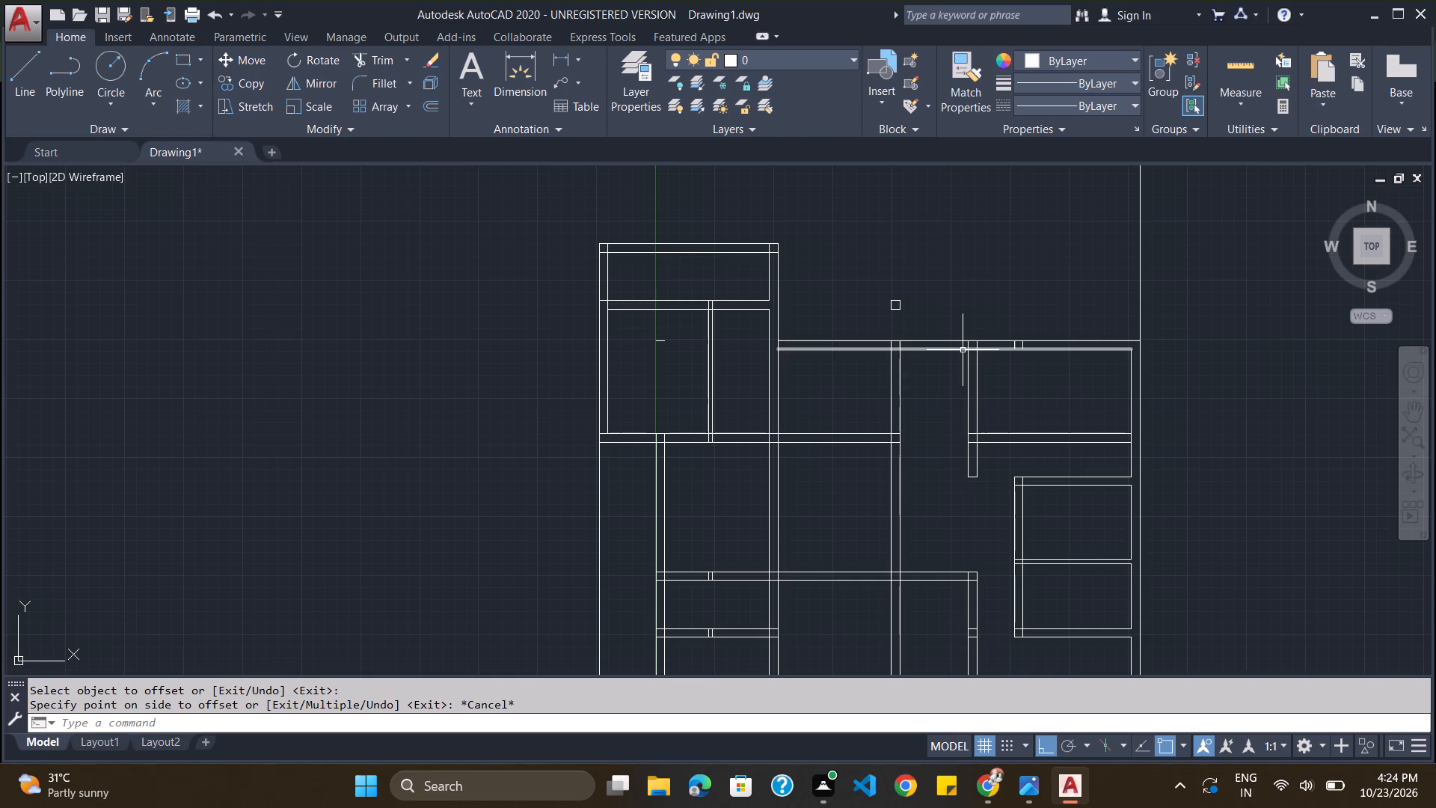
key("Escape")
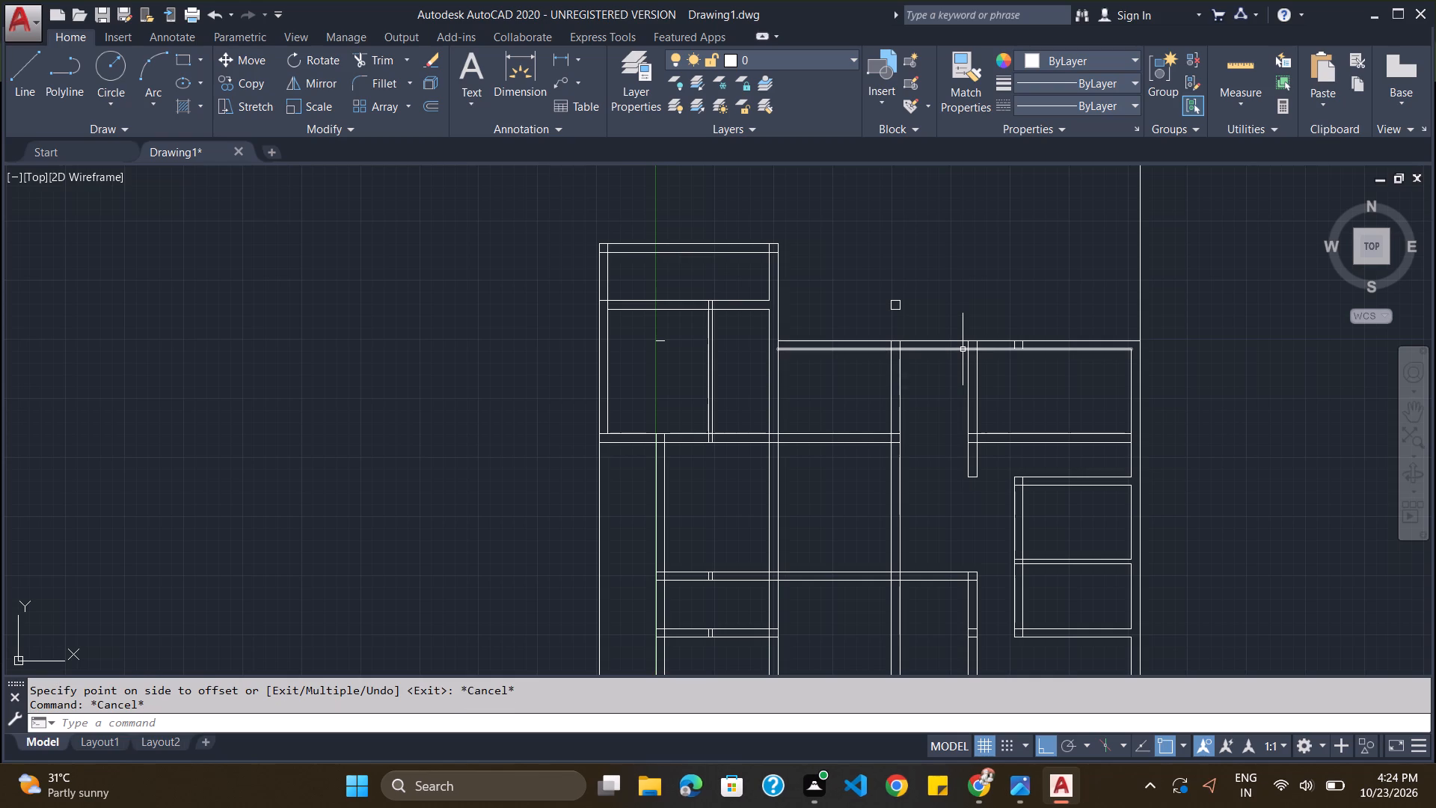
Offset the outer line of the central and northeast rooms' north wall about 1900 mm north, using a through point.
key("o")
key("Return")
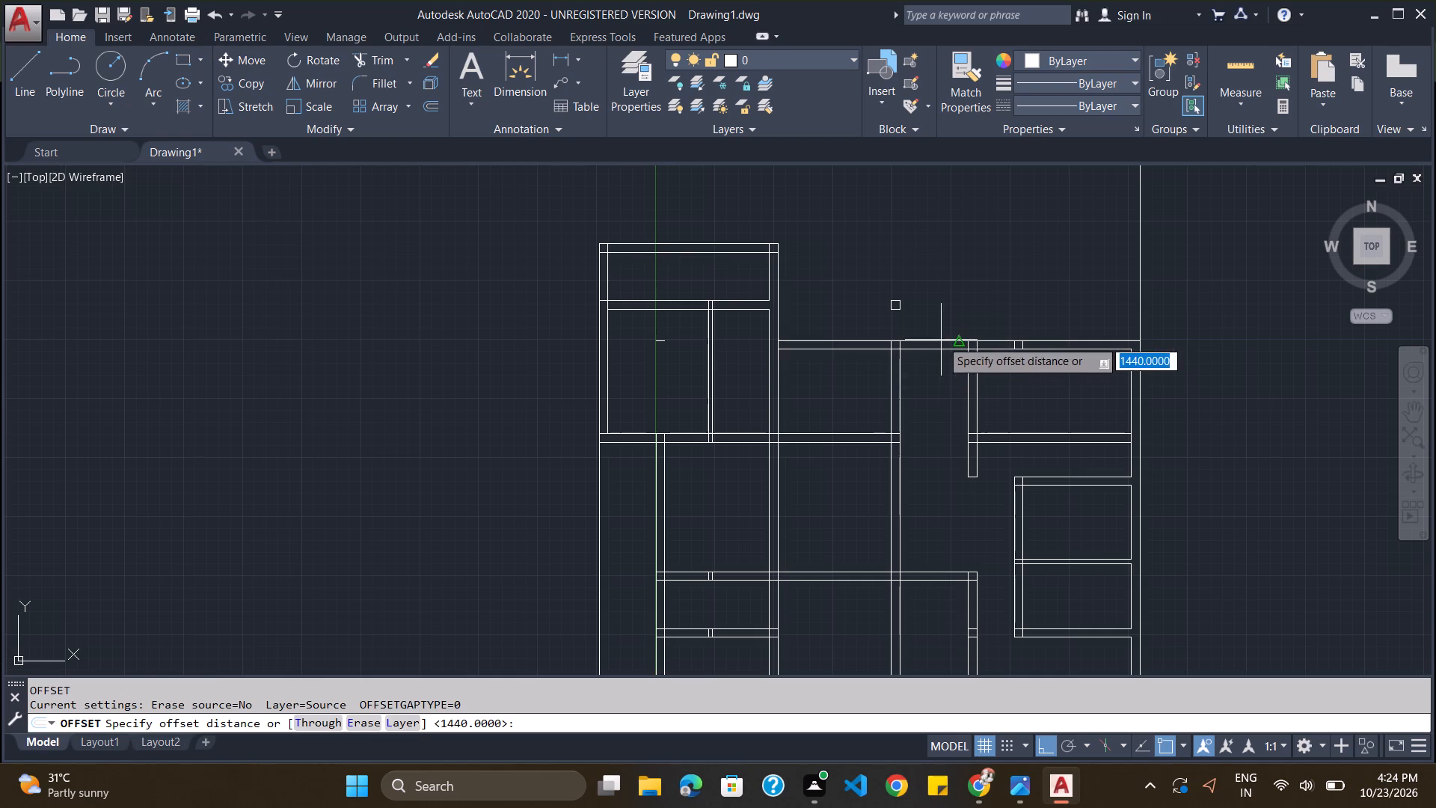
left_click(328, 724)
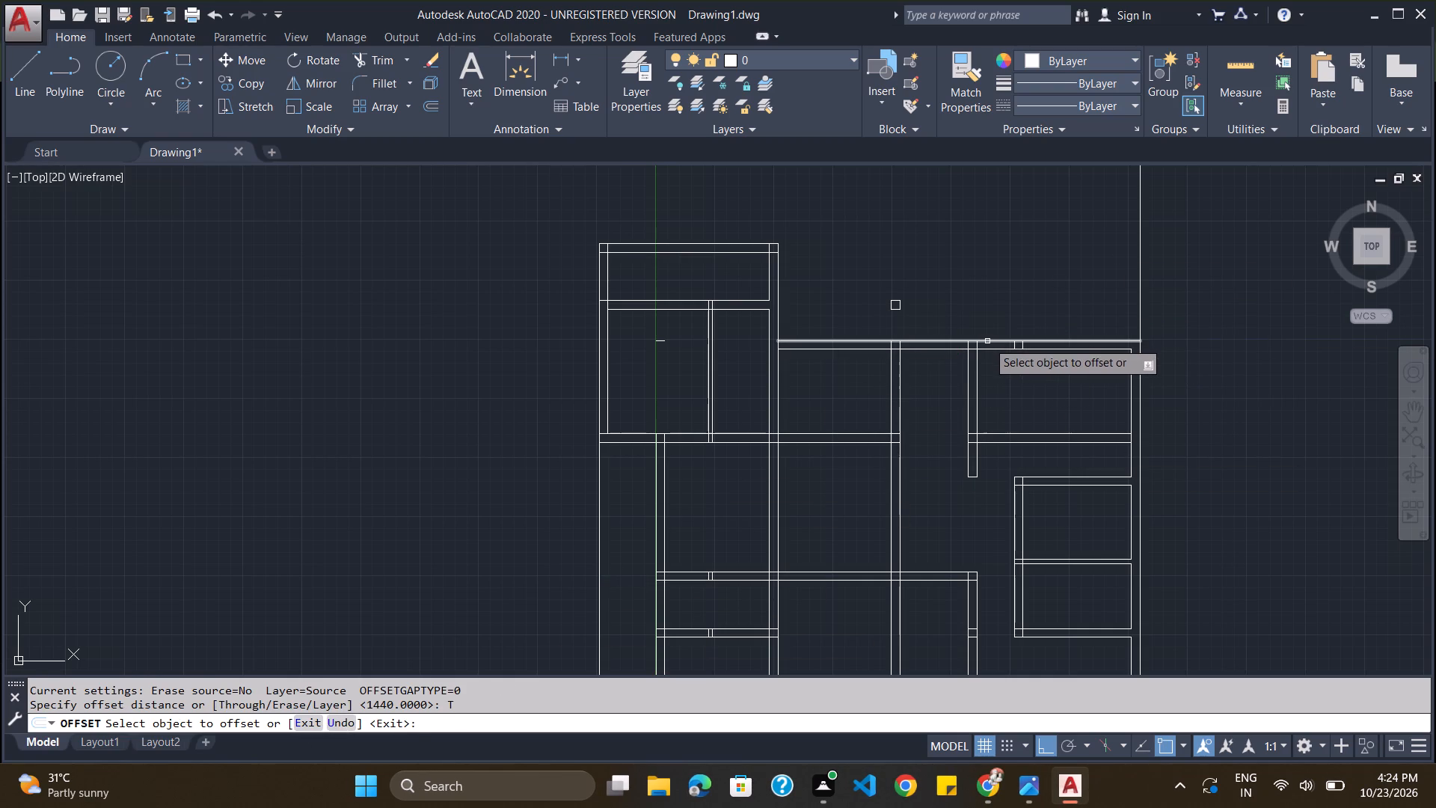
left_click(987, 341)
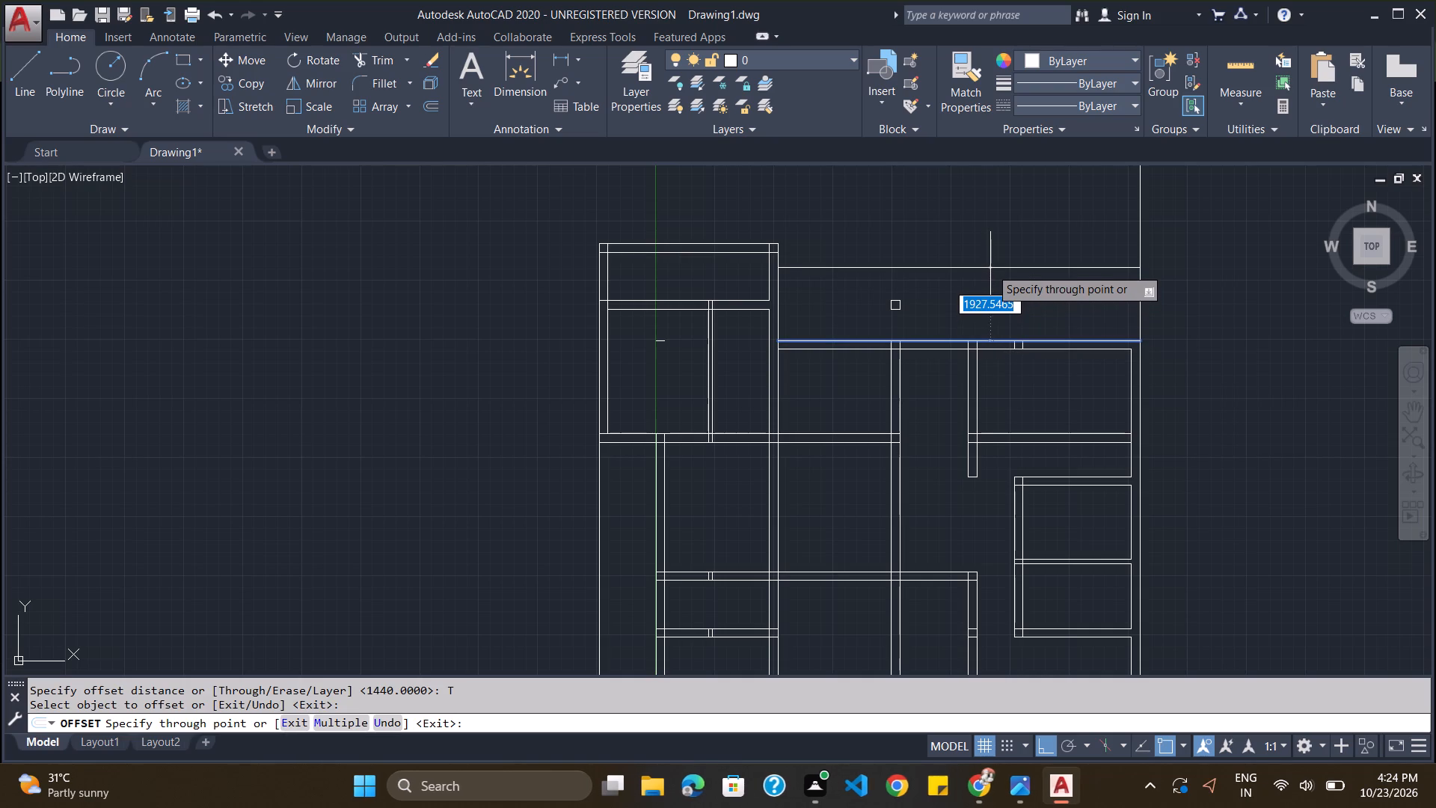
left_click(990, 269)
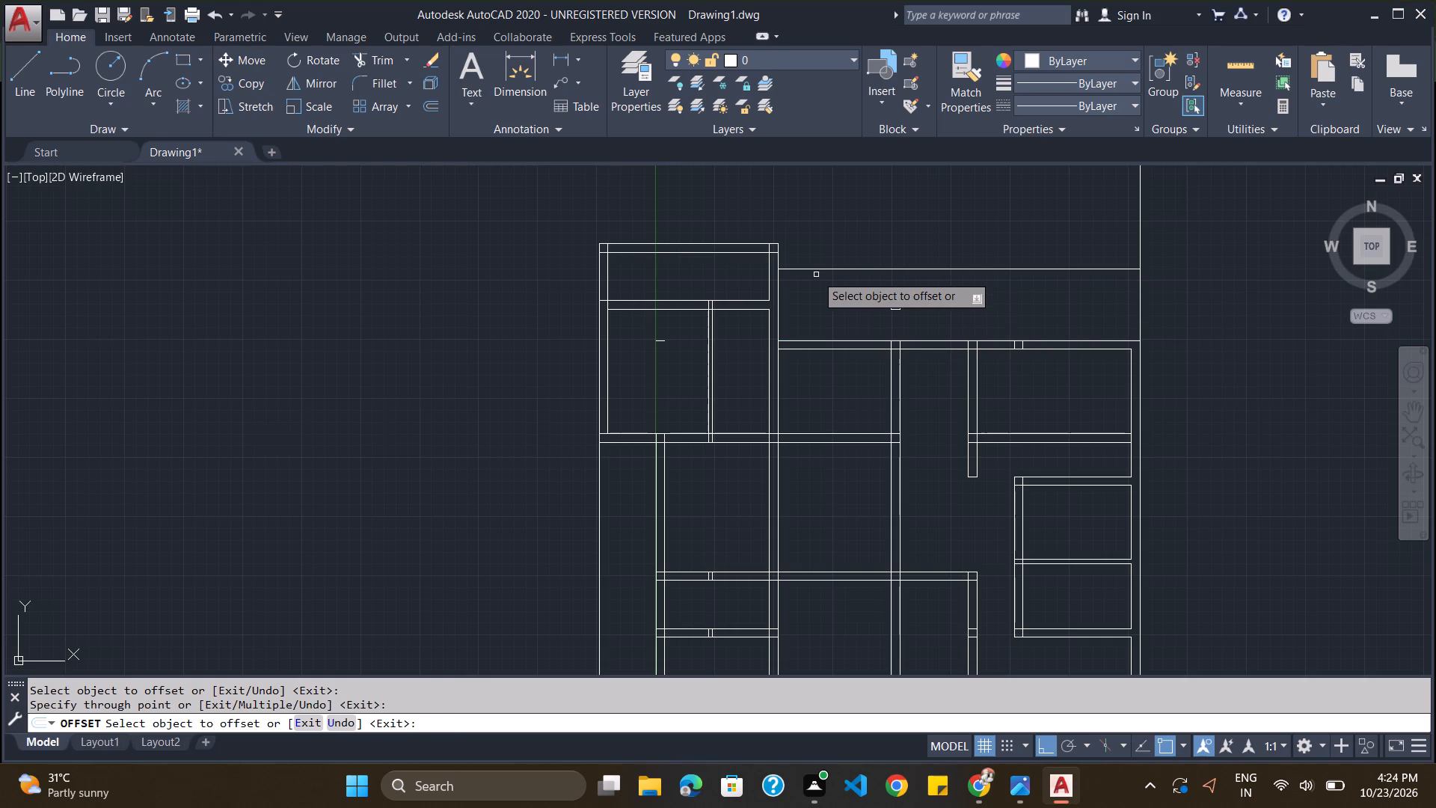
key("Escape")
Extend the new northern offset line west to the inner line of the northwest extension's east wall.
type("tr")
type("im")
key("Return")
key("Return")
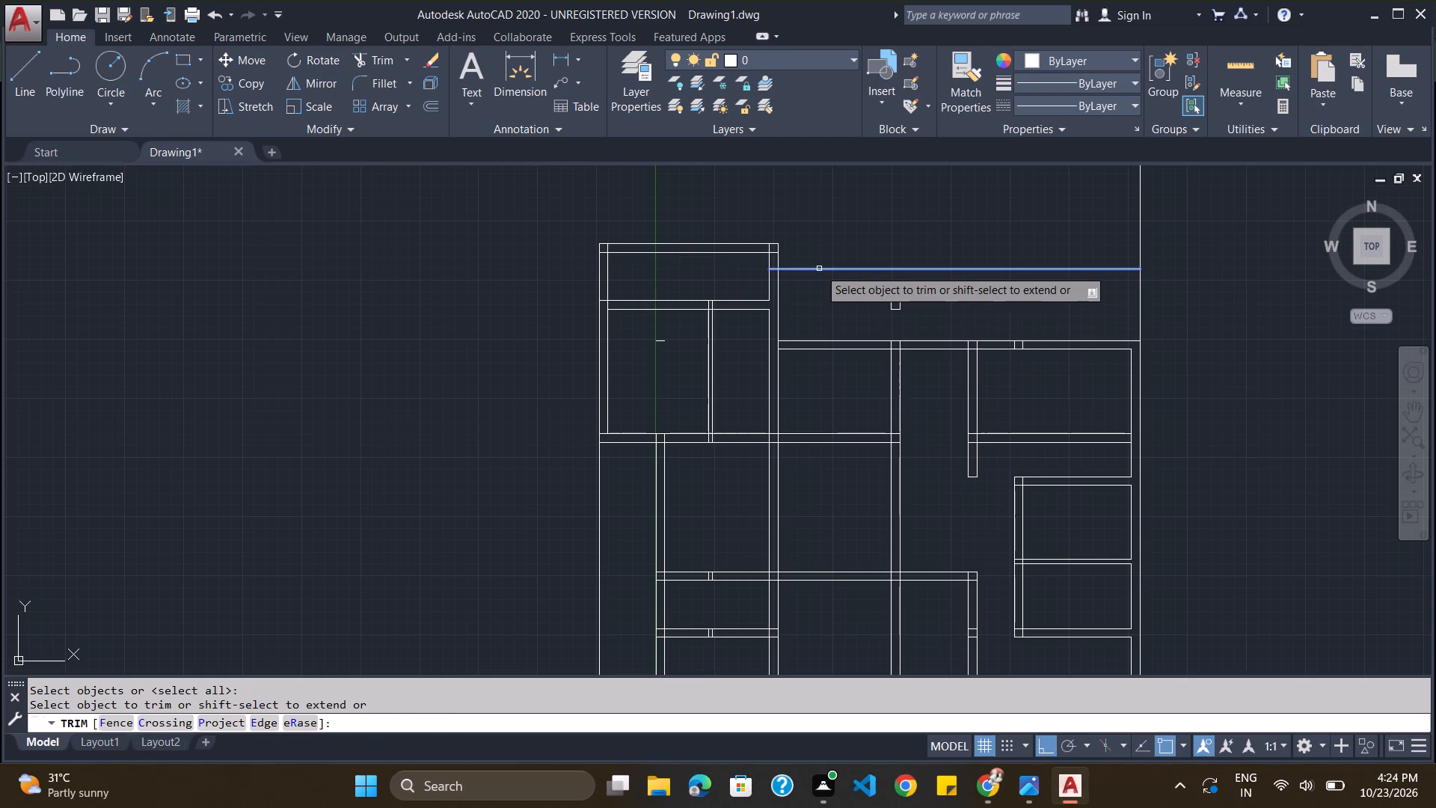
left_click(820, 269, "shift")
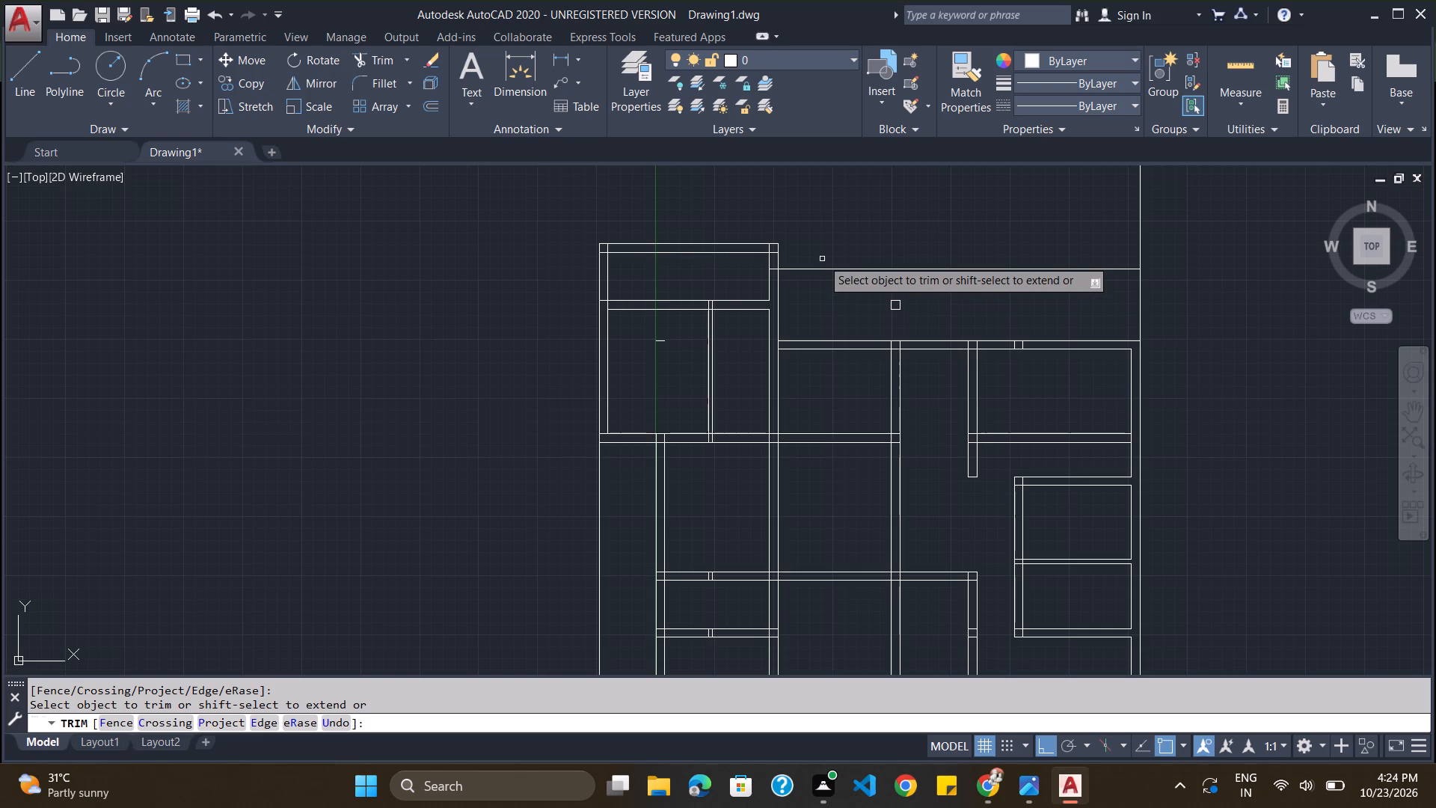
Clear the extension's east wall south of the new line, trimming its corner stub and extending the northwest room's north wall line east.
left_click(773, 253)
left_click(770, 248)
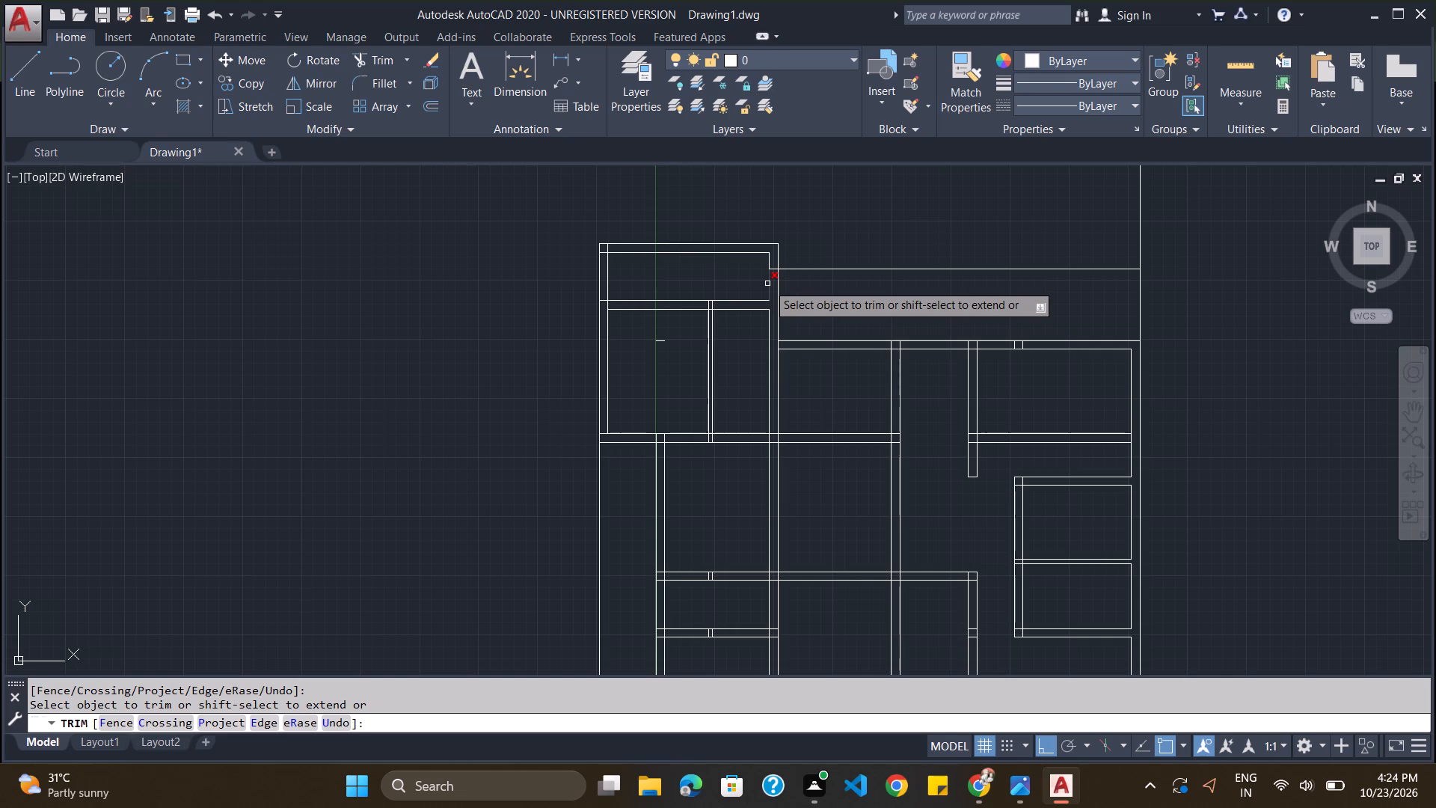
left_click(767, 284)
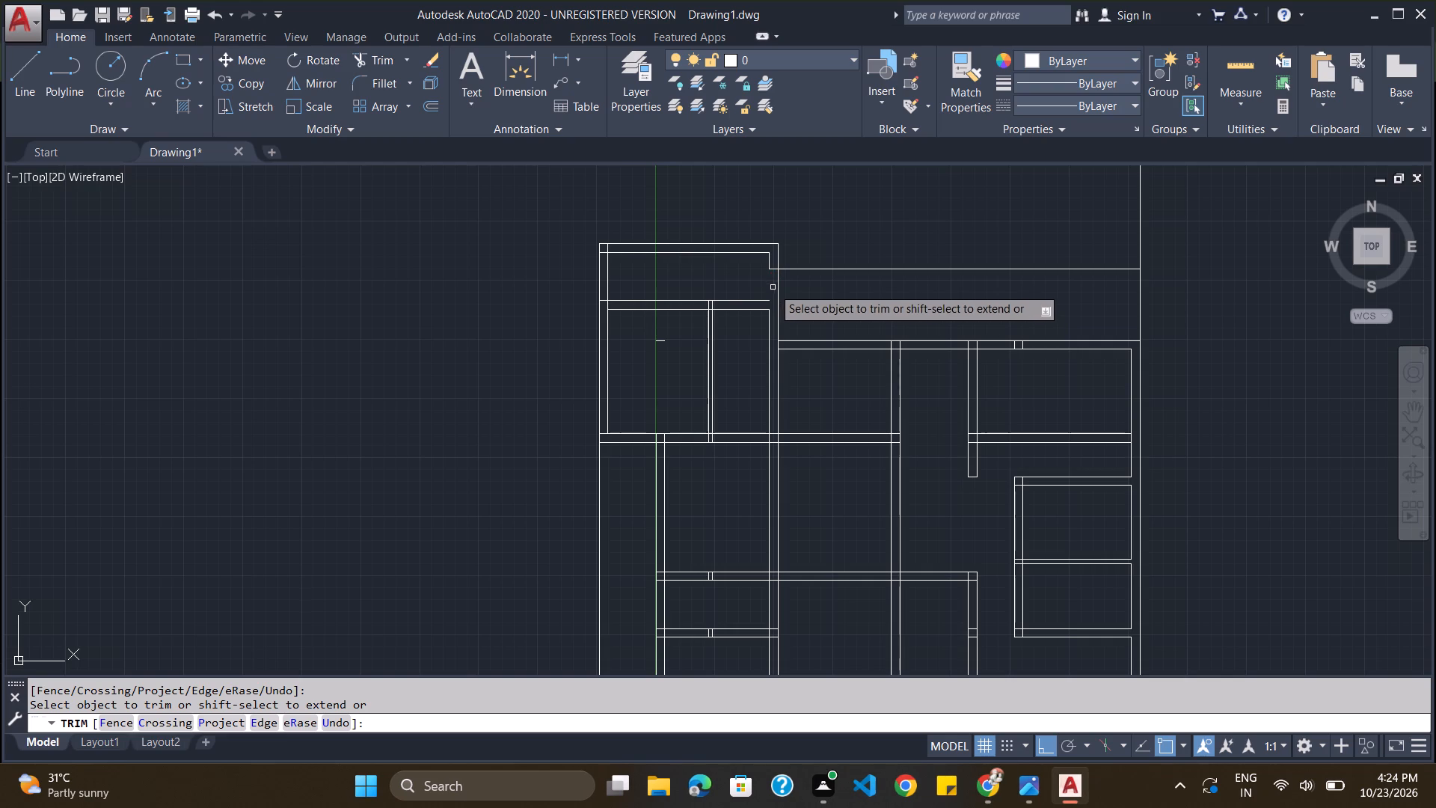
left_click(764, 302, "shift")
left_click(777, 290)
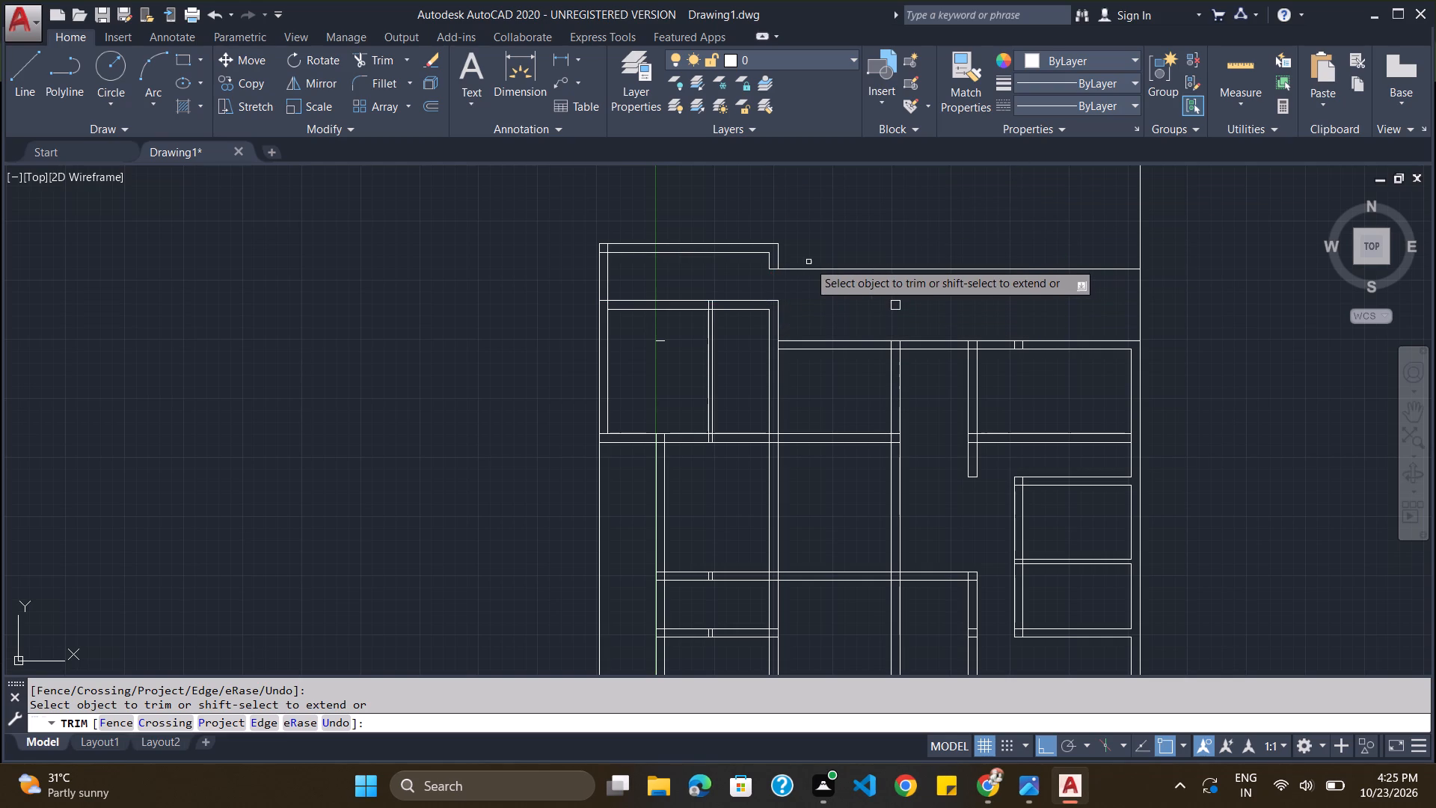
Trim the overlapping line stubs where the extension's west wall meets its north wall and the northwest room's north wall.
scroll(601, 249, "up", 2)
left_click(606, 258)
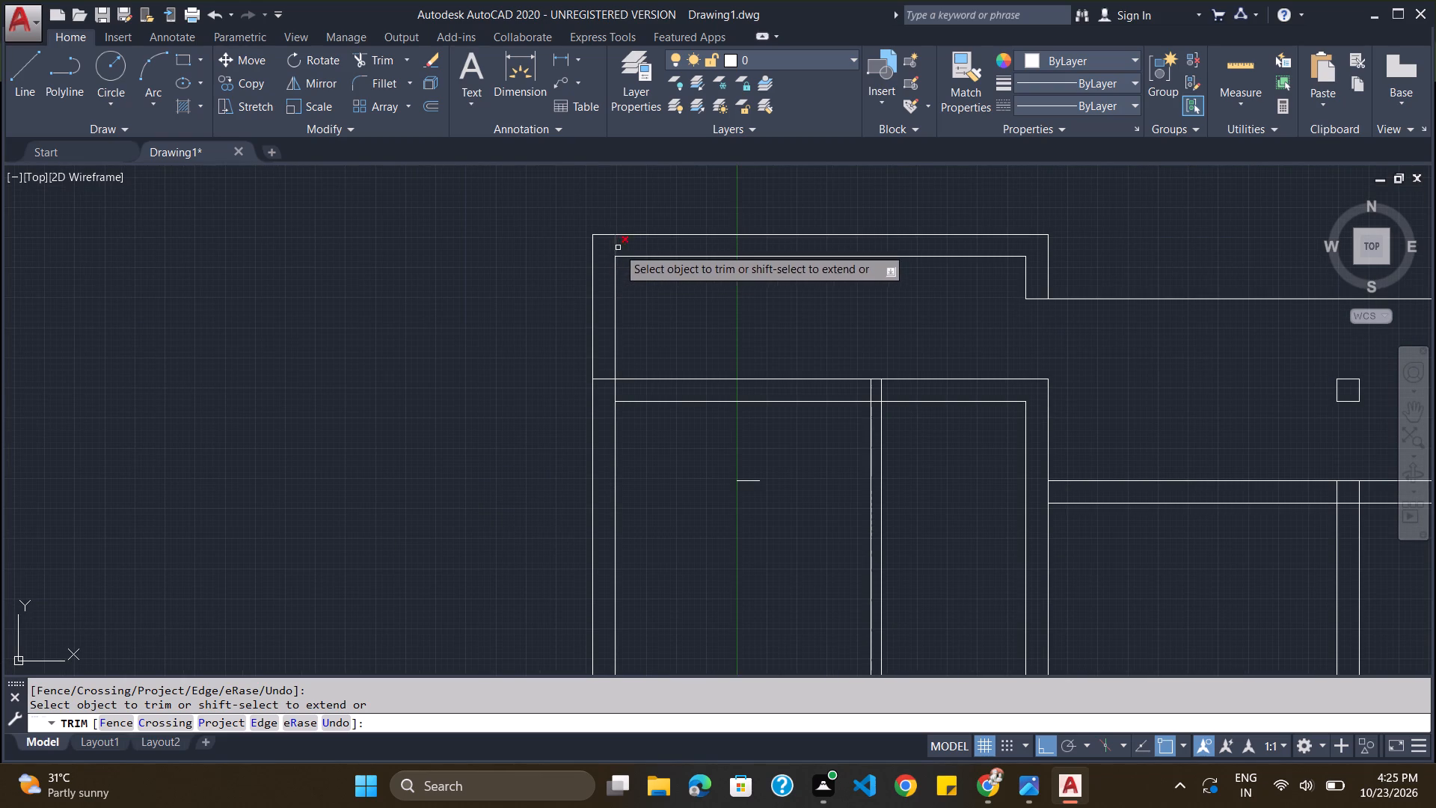
left_click(618, 248)
left_click(617, 248)
left_click(616, 246)
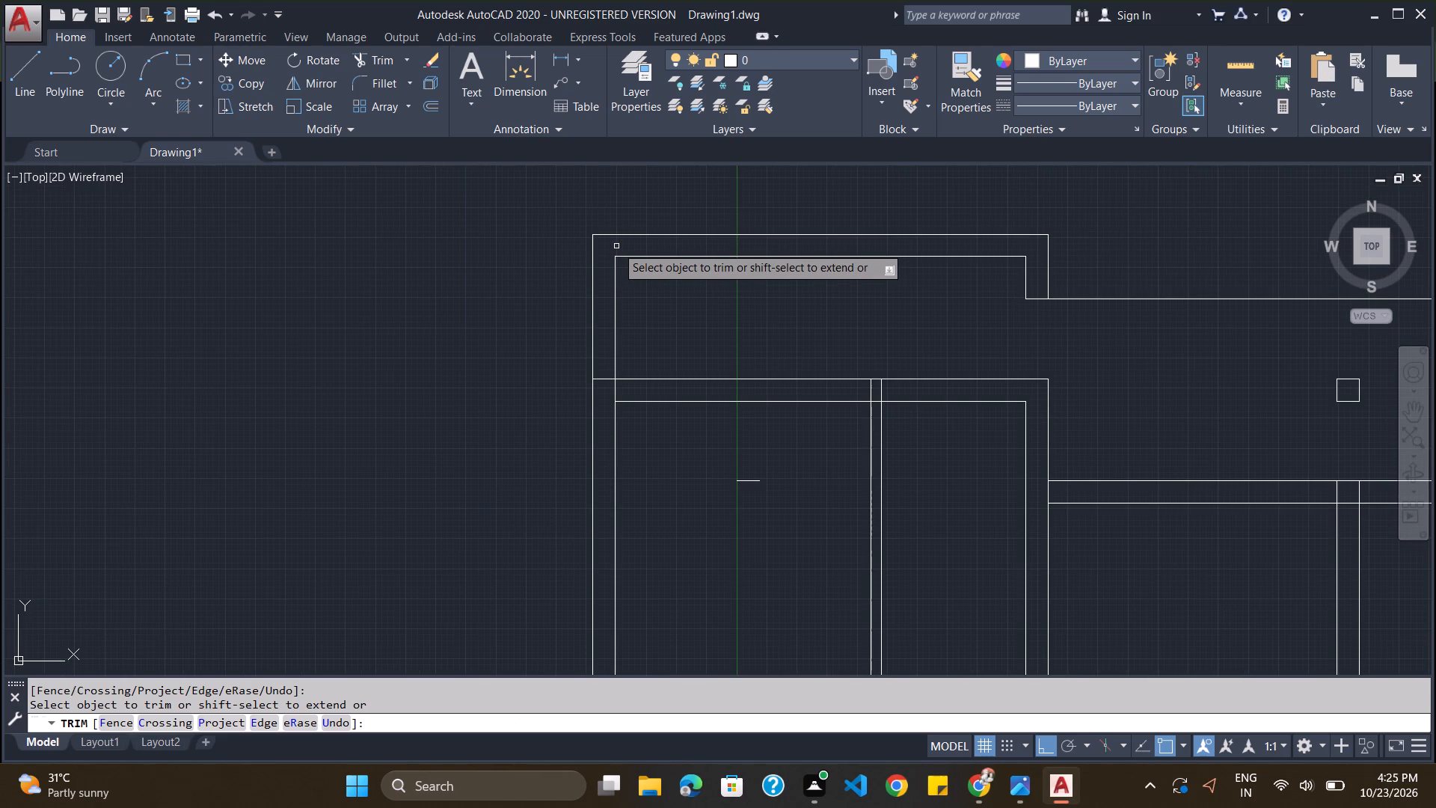
left_click(603, 379)
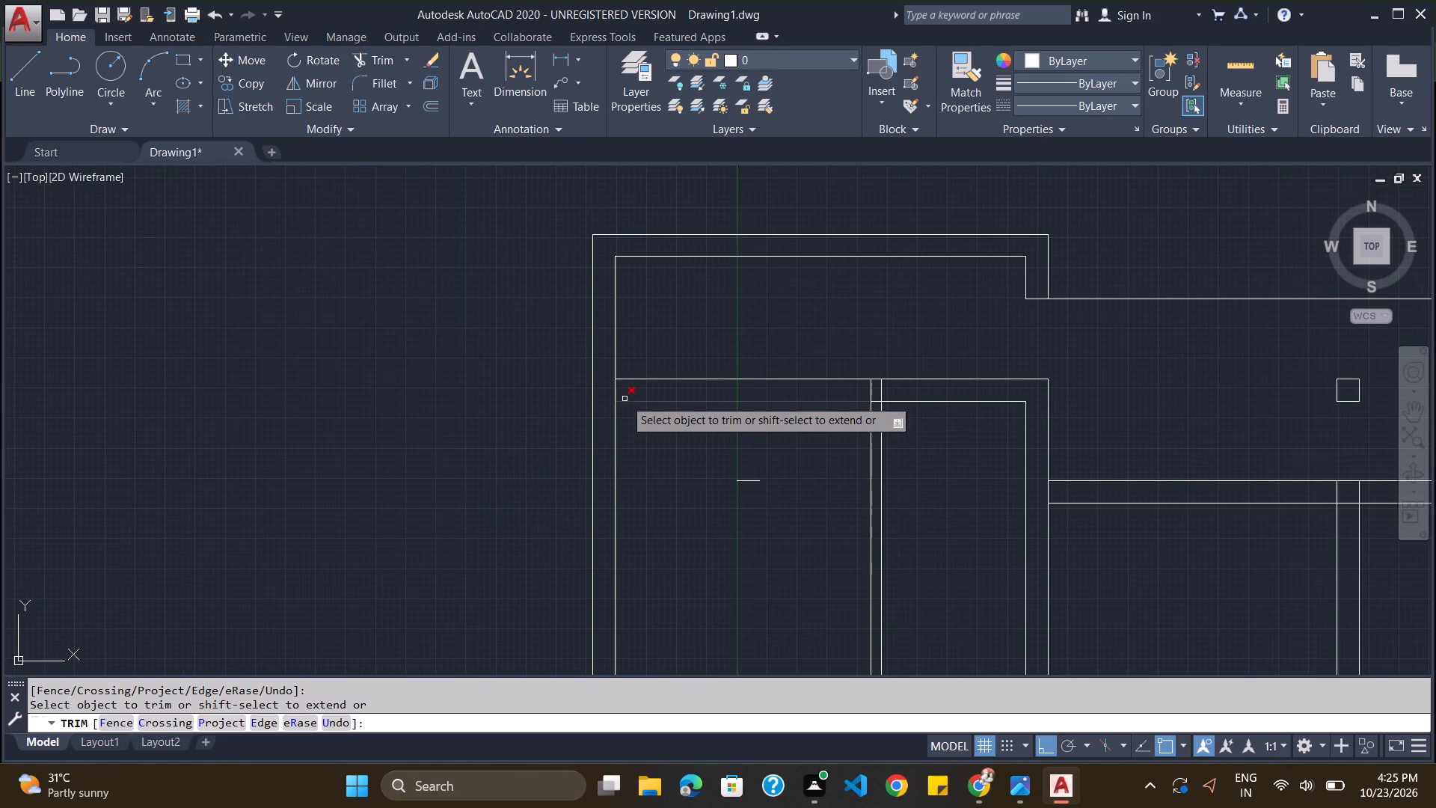
left_click(616, 390)
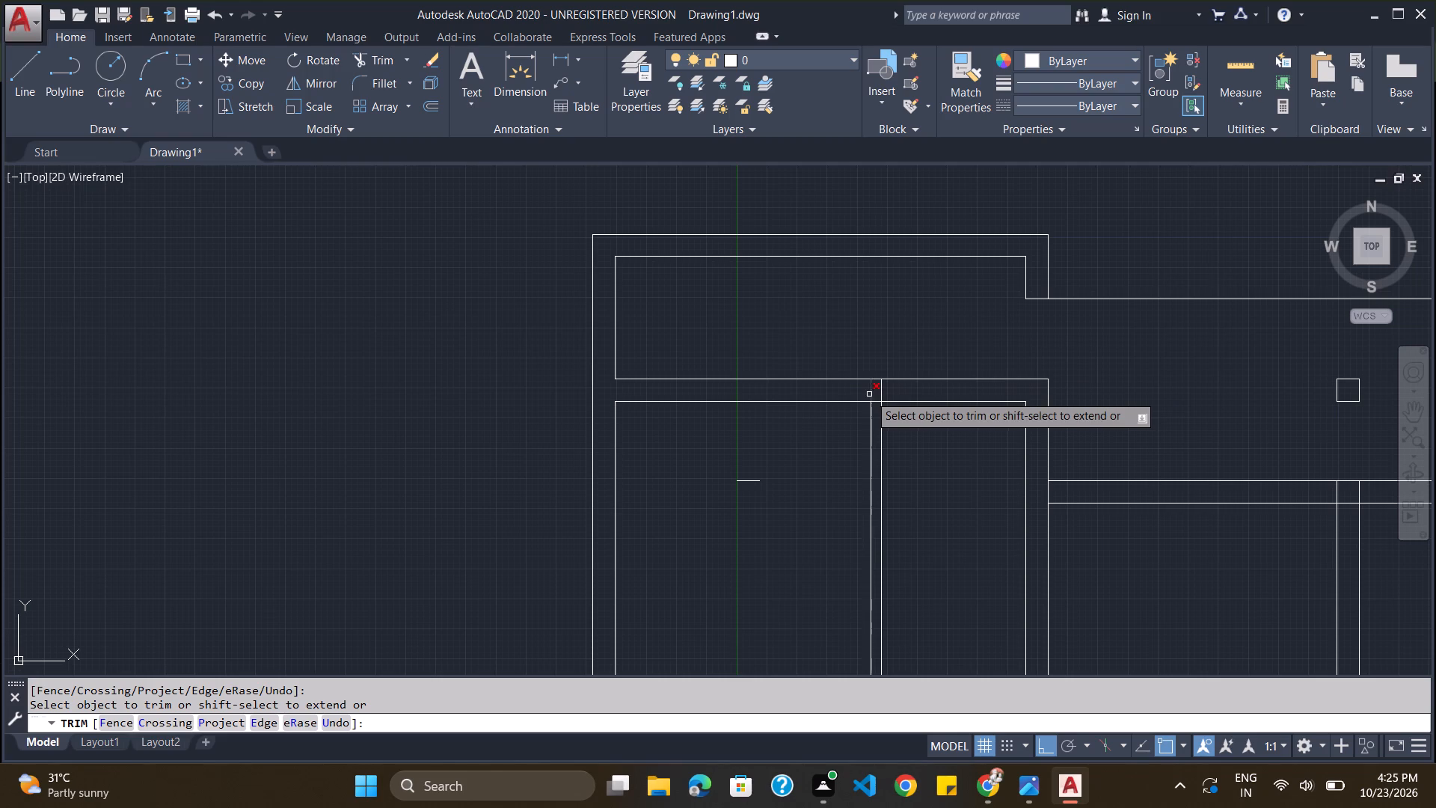
Trim the overlapping line segments where the northwest room's partition meets its north wall.
left_click(869, 394)
left_click(879, 393)
left_click(877, 402)
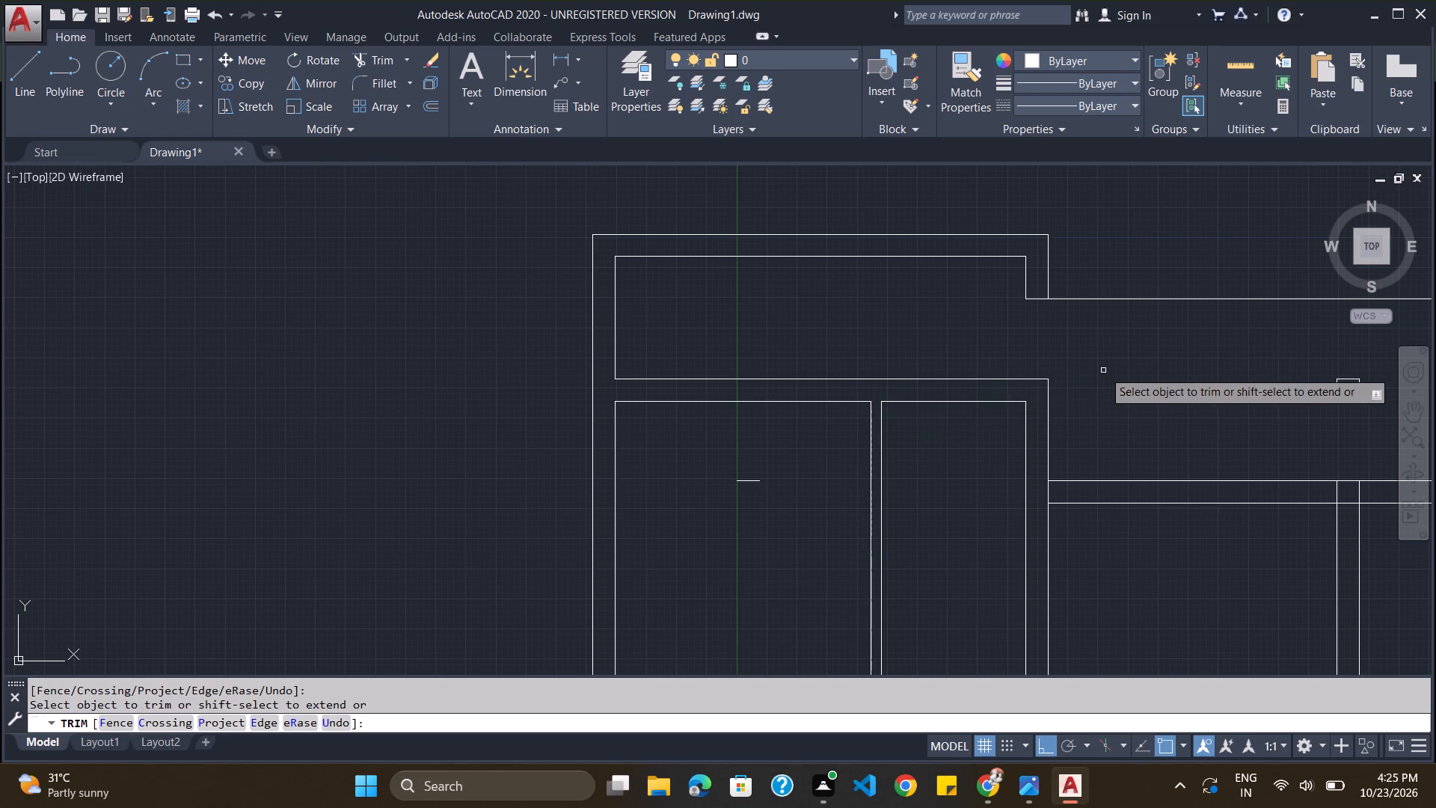
Trim the plan's outer east line where it runs north of the new northern boundary line.
scroll(1103, 370, "down", 1)
scroll(1123, 437, "down", 1)
scroll(1000, 440, "down", 2)
scroll(1212, 502, "up", 1)
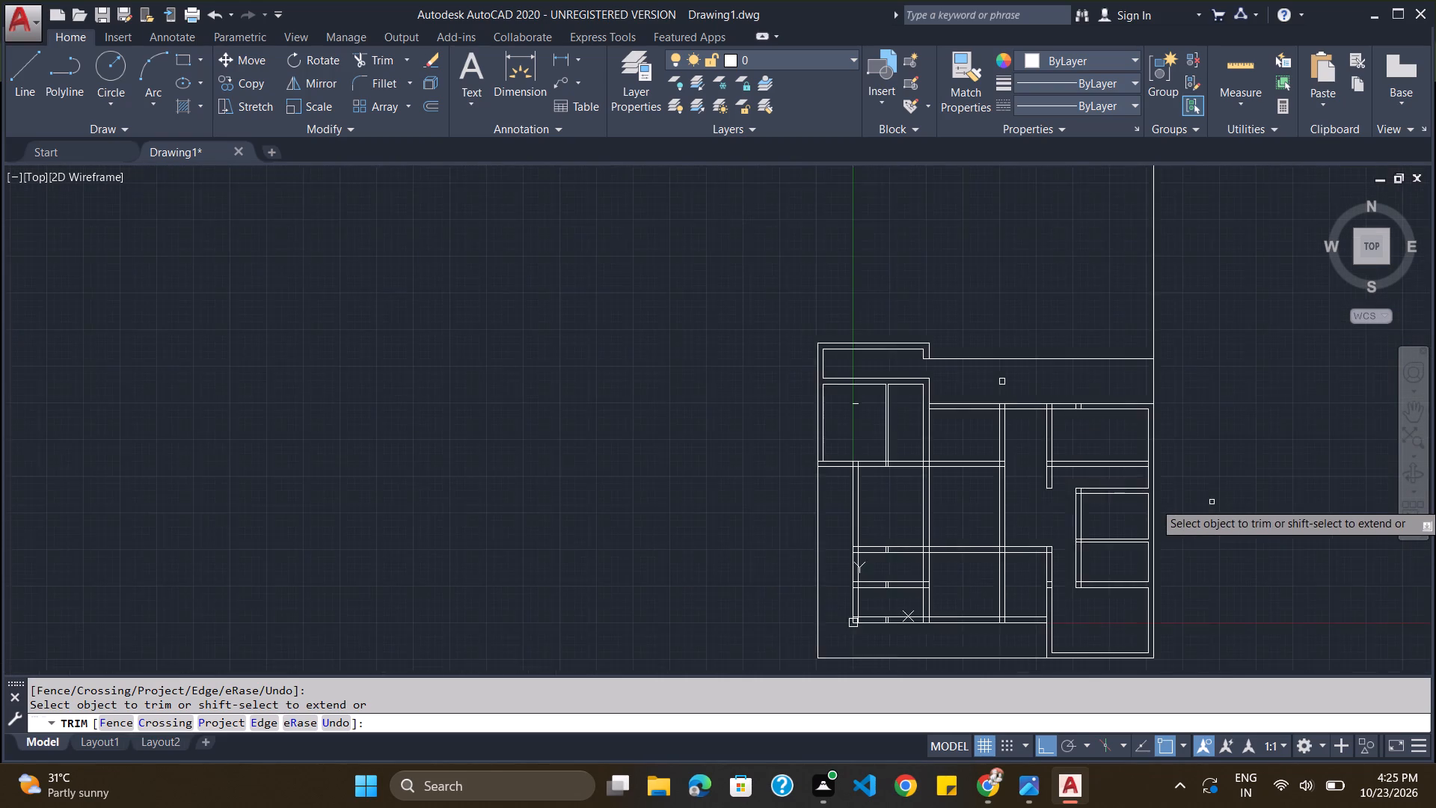
scroll(1212, 502, "up", 1)
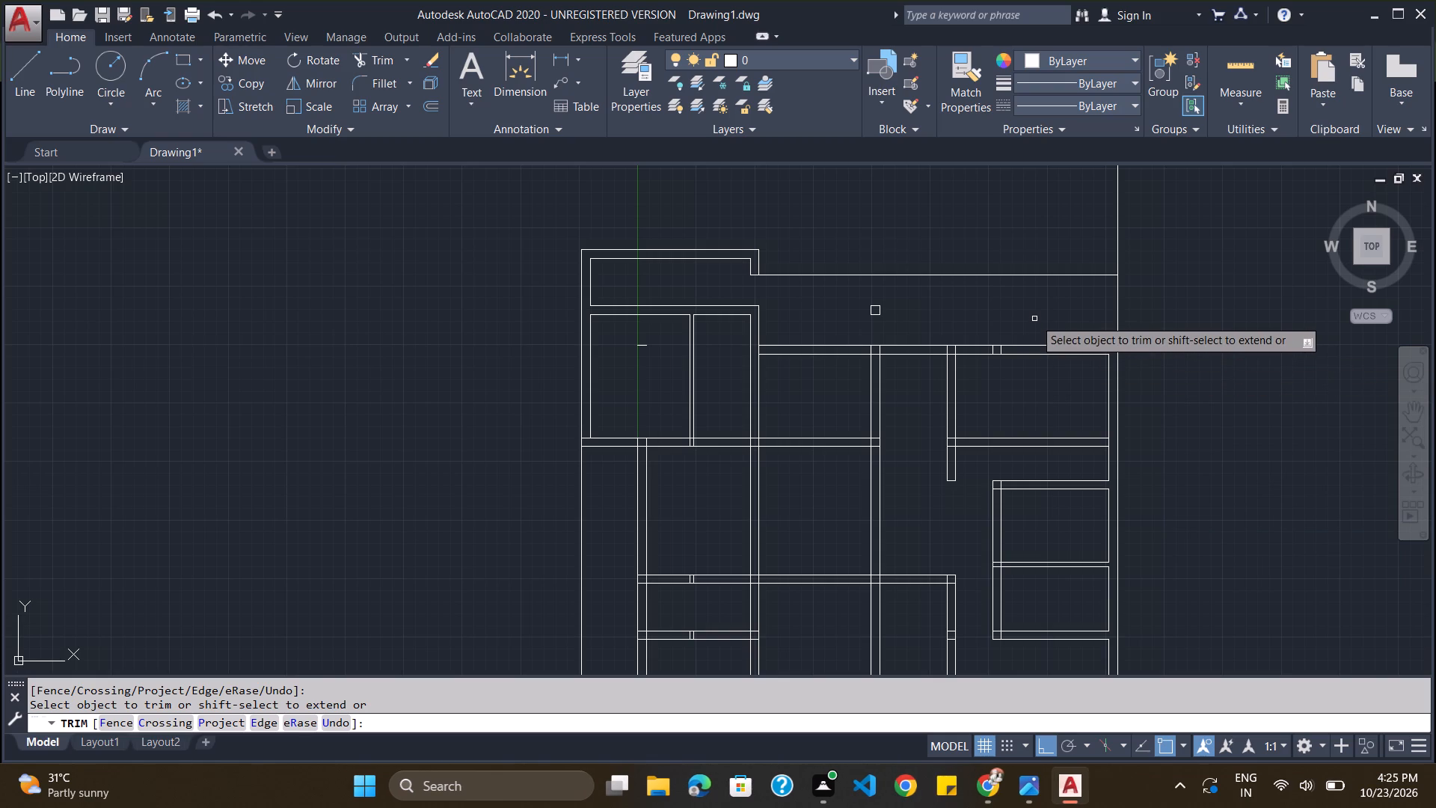
scroll(1035, 319, "down", 3)
scroll(1043, 398, "up", 3)
scroll(1049, 383, "down", 3)
scroll(1076, 245, "up", 2)
left_click(1026, 347)
scroll(1026, 347, "down", 2)
scroll(1037, 429, "up", 2)
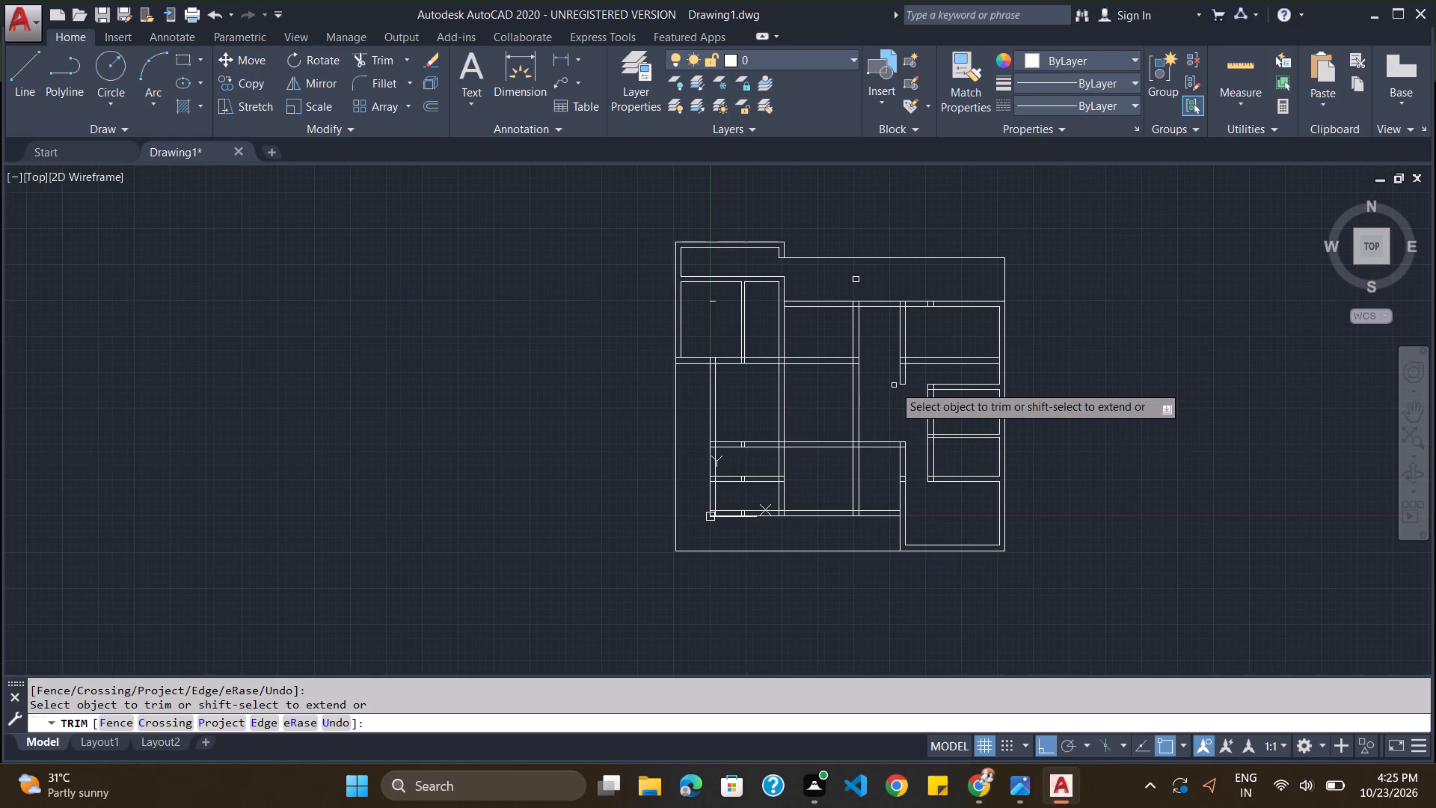
Trim the central hall's crossing walls between the north and south rooms: both lines of the western wall and the eastern wall's east line.
left_click(856, 399)
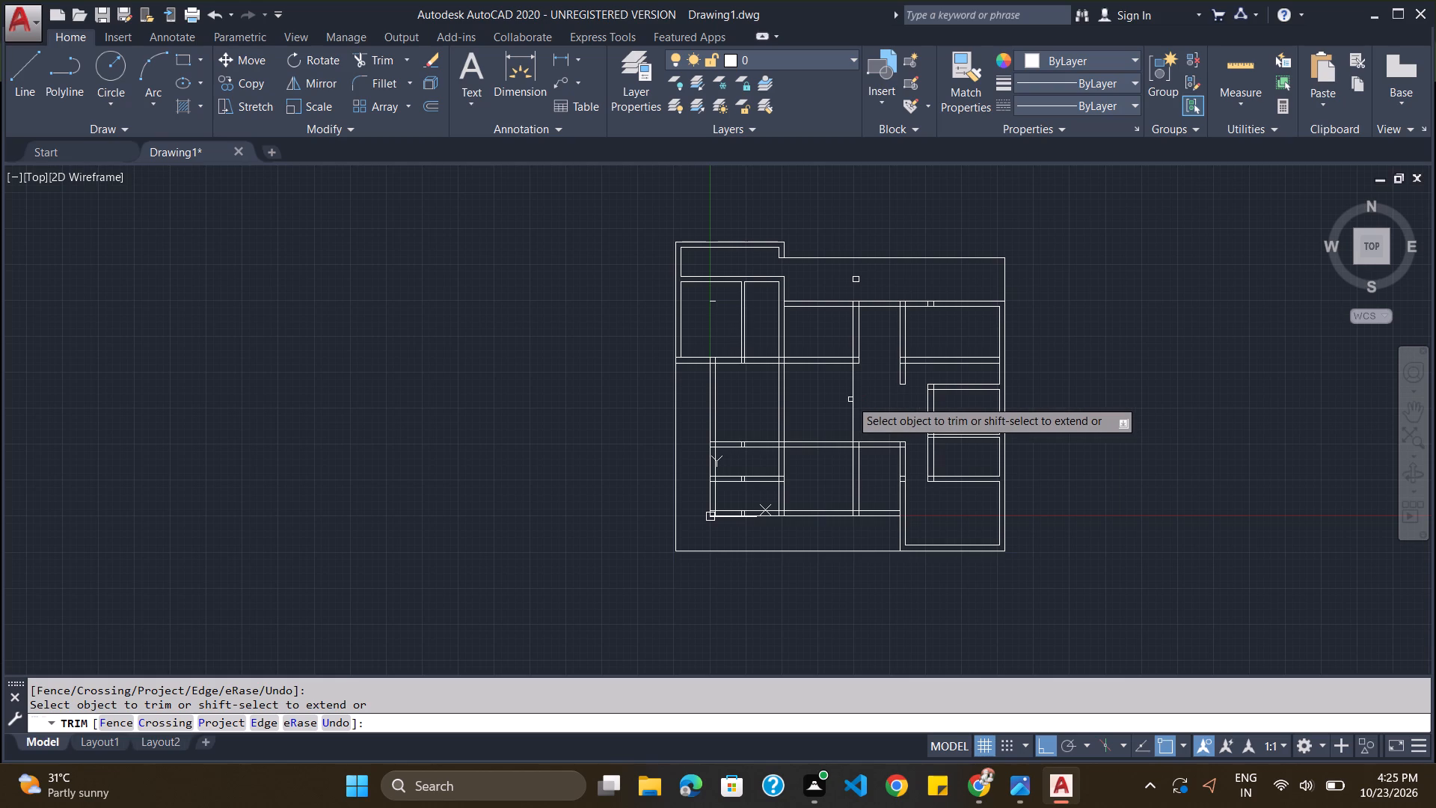
left_click(850, 400)
double_click(853, 400)
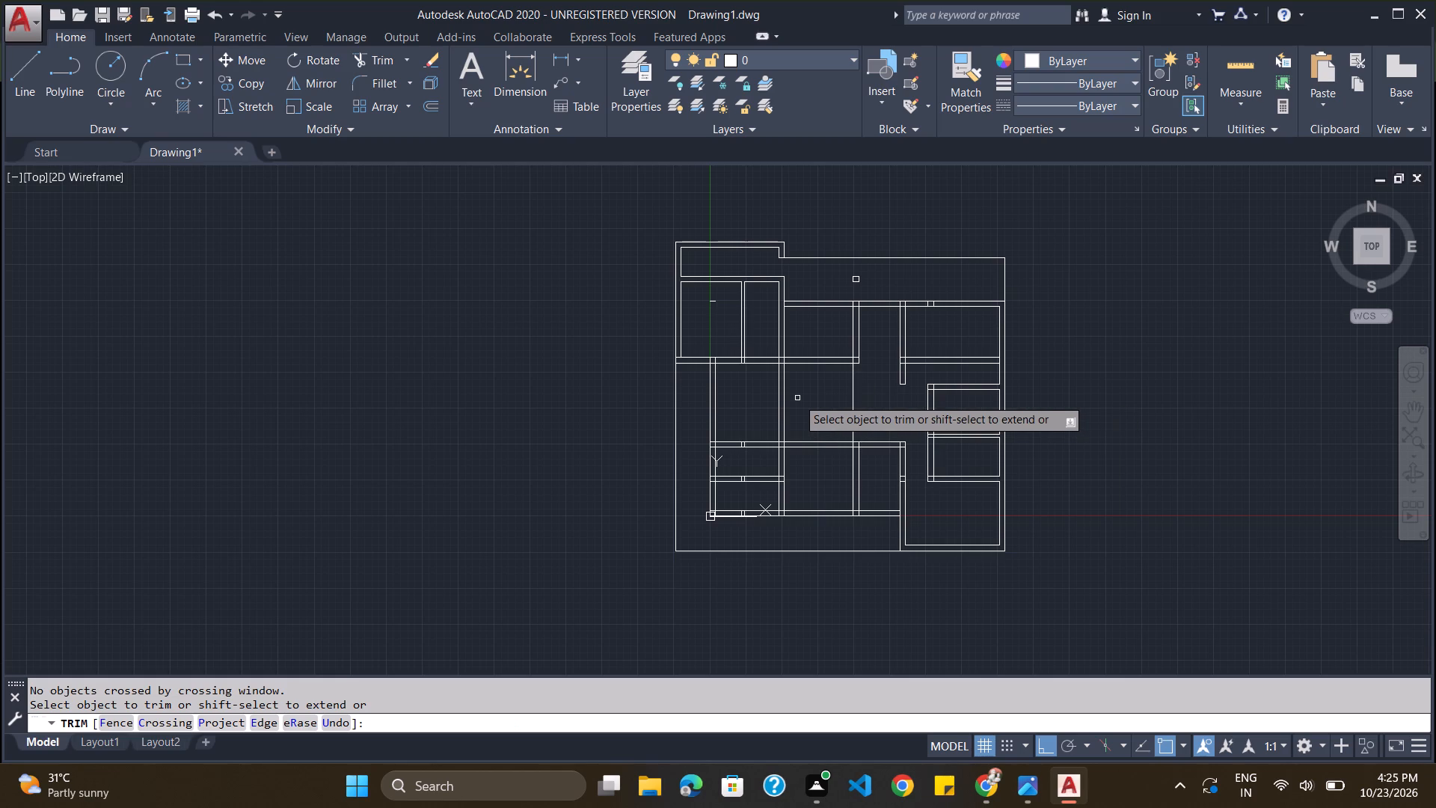
left_click(785, 398)
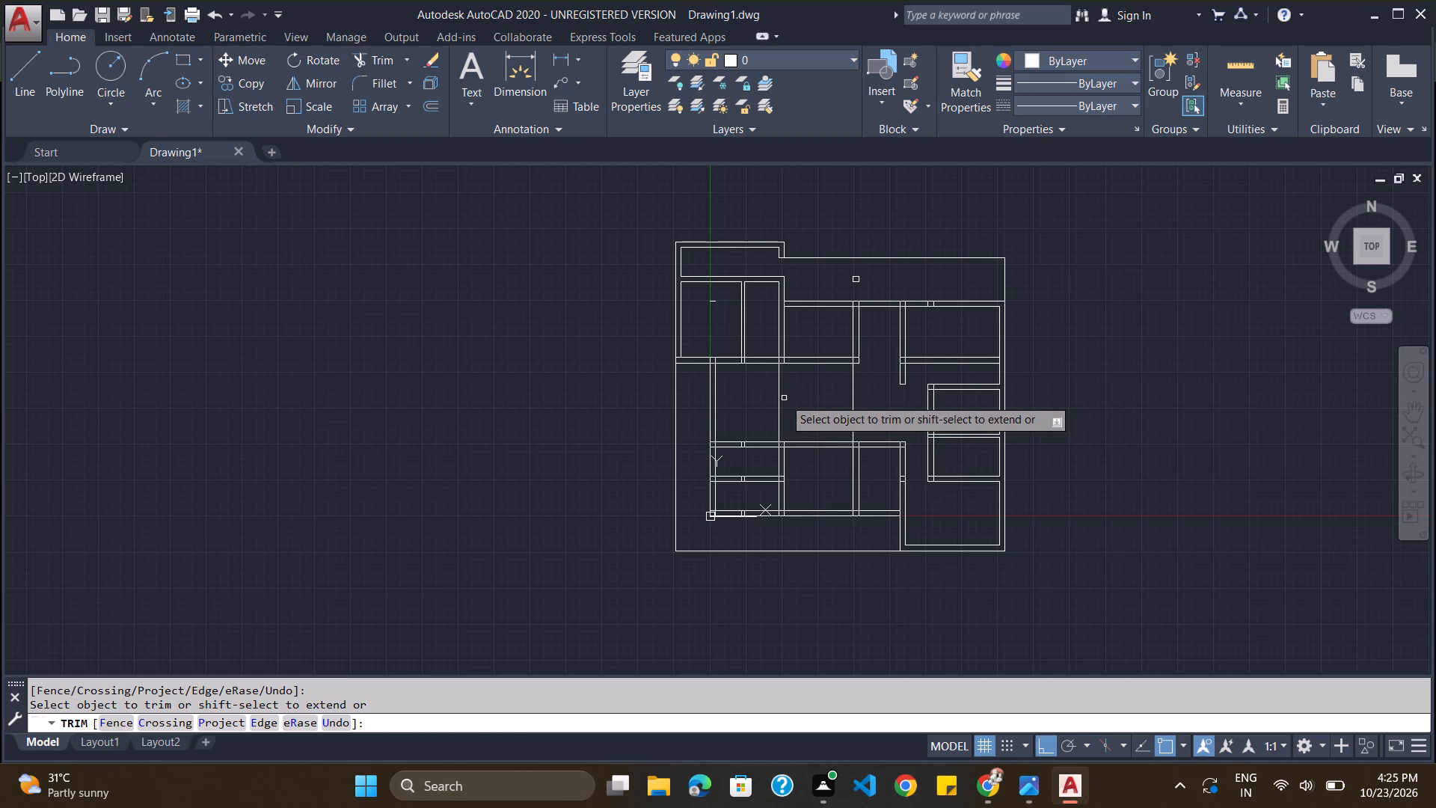
left_click(779, 398)
Trim both lines of the southwest room's north wall on each side of the small partition stub.
scroll(805, 394, "down", 1)
scroll(813, 463, "up", 1)
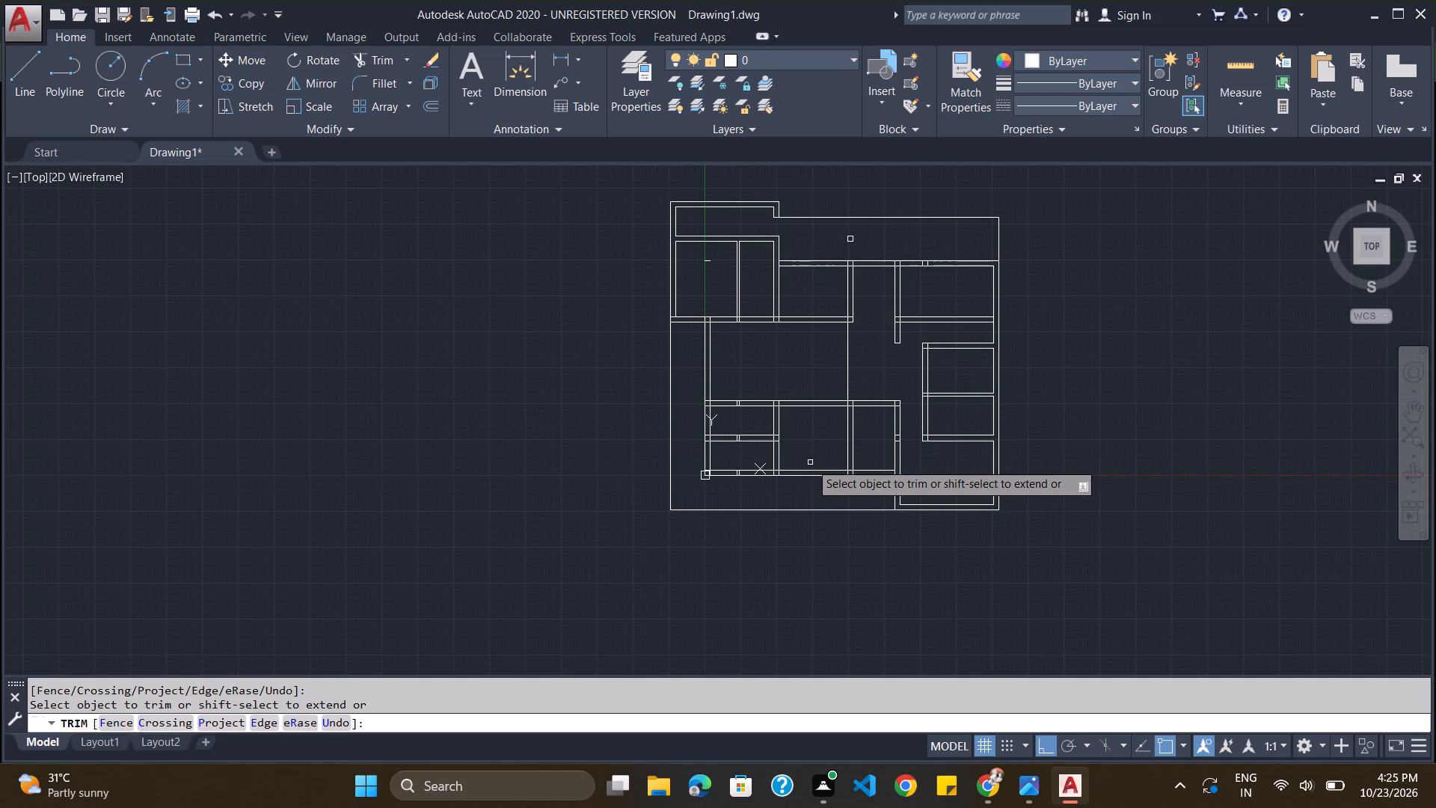
left_click(760, 406)
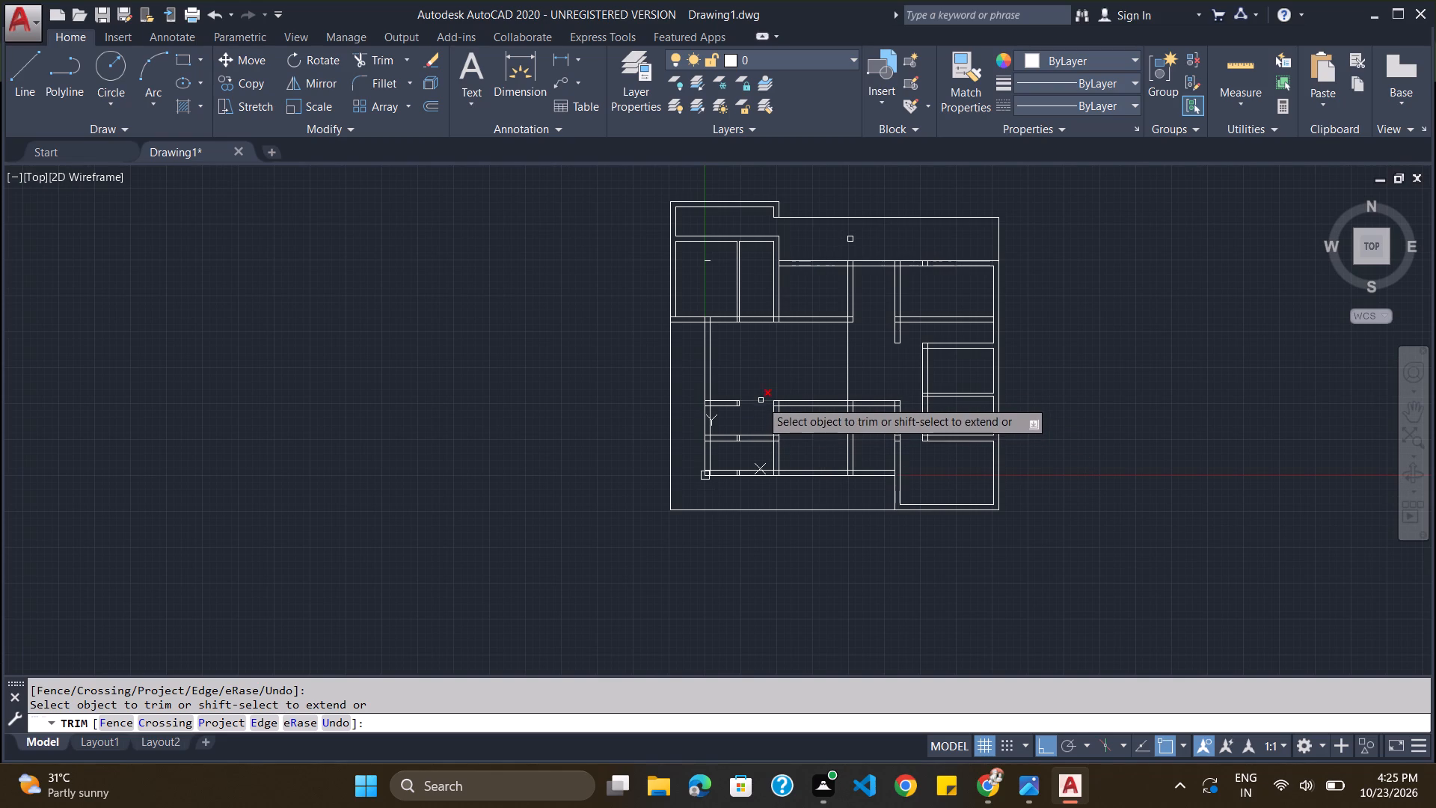
left_click(761, 399)
left_click(726, 402)
left_click(726, 408)
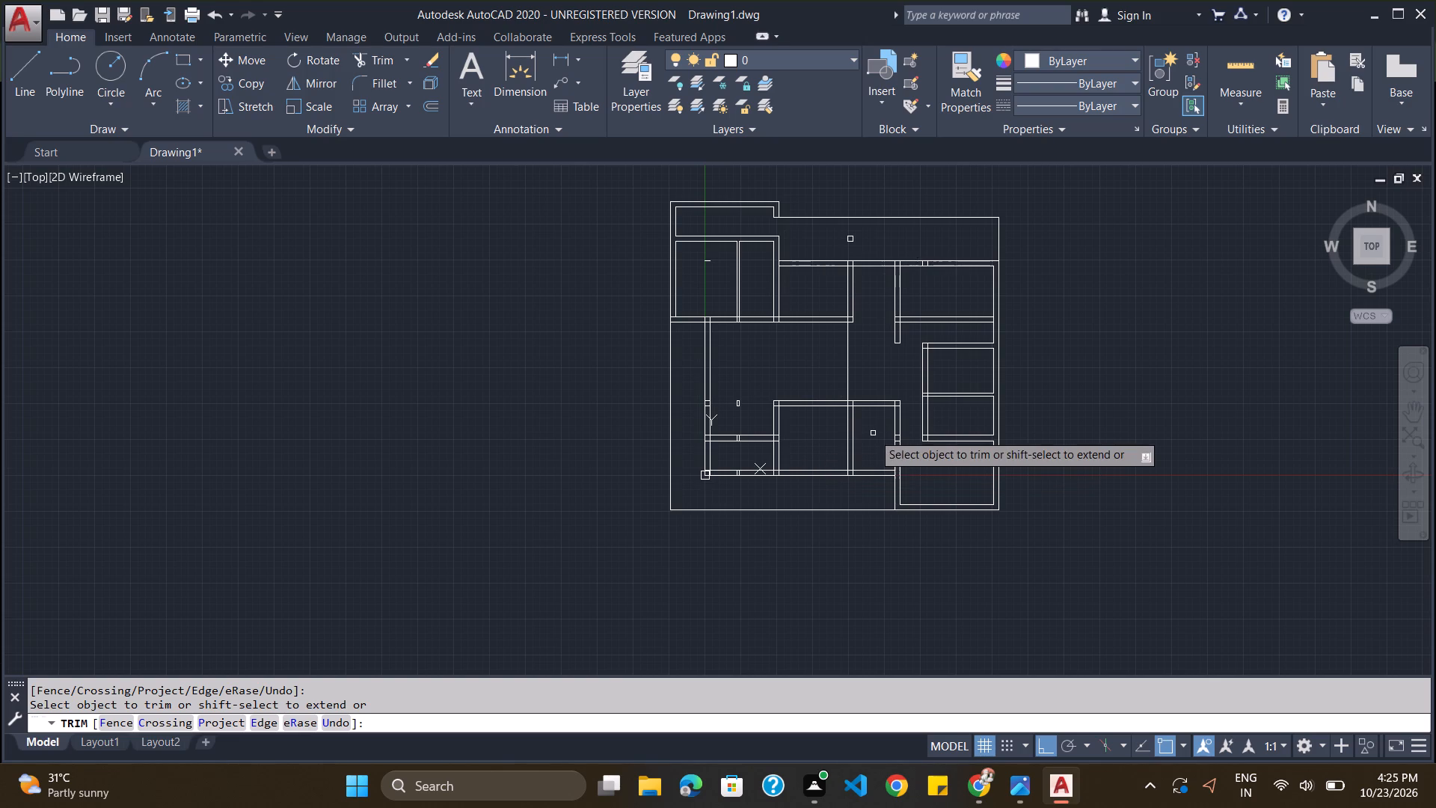
Trim both lines of the partition dividing the south-central room and the remaining vertical line crossing the central hall.
left_click(853, 435)
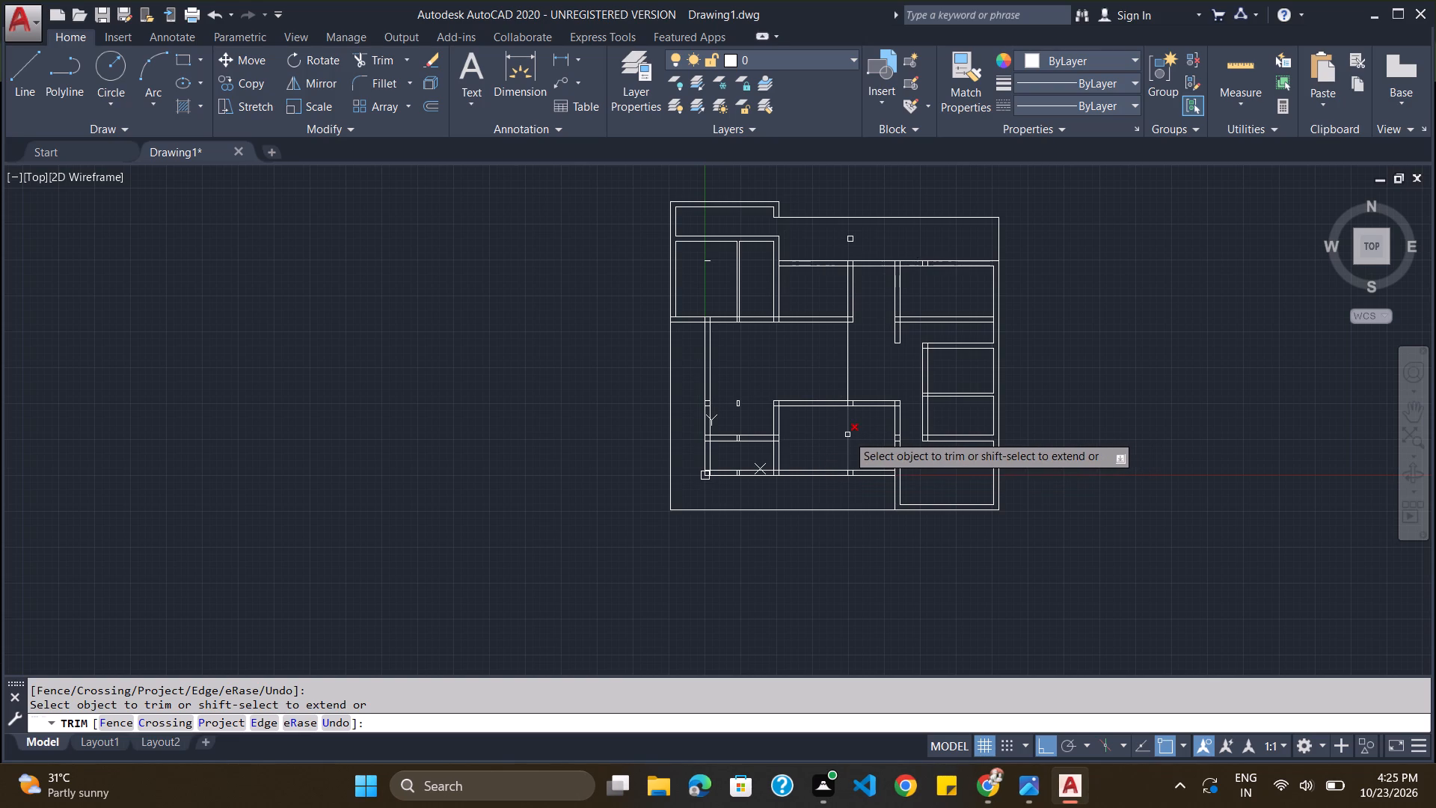
left_click(847, 435)
left_click(848, 376)
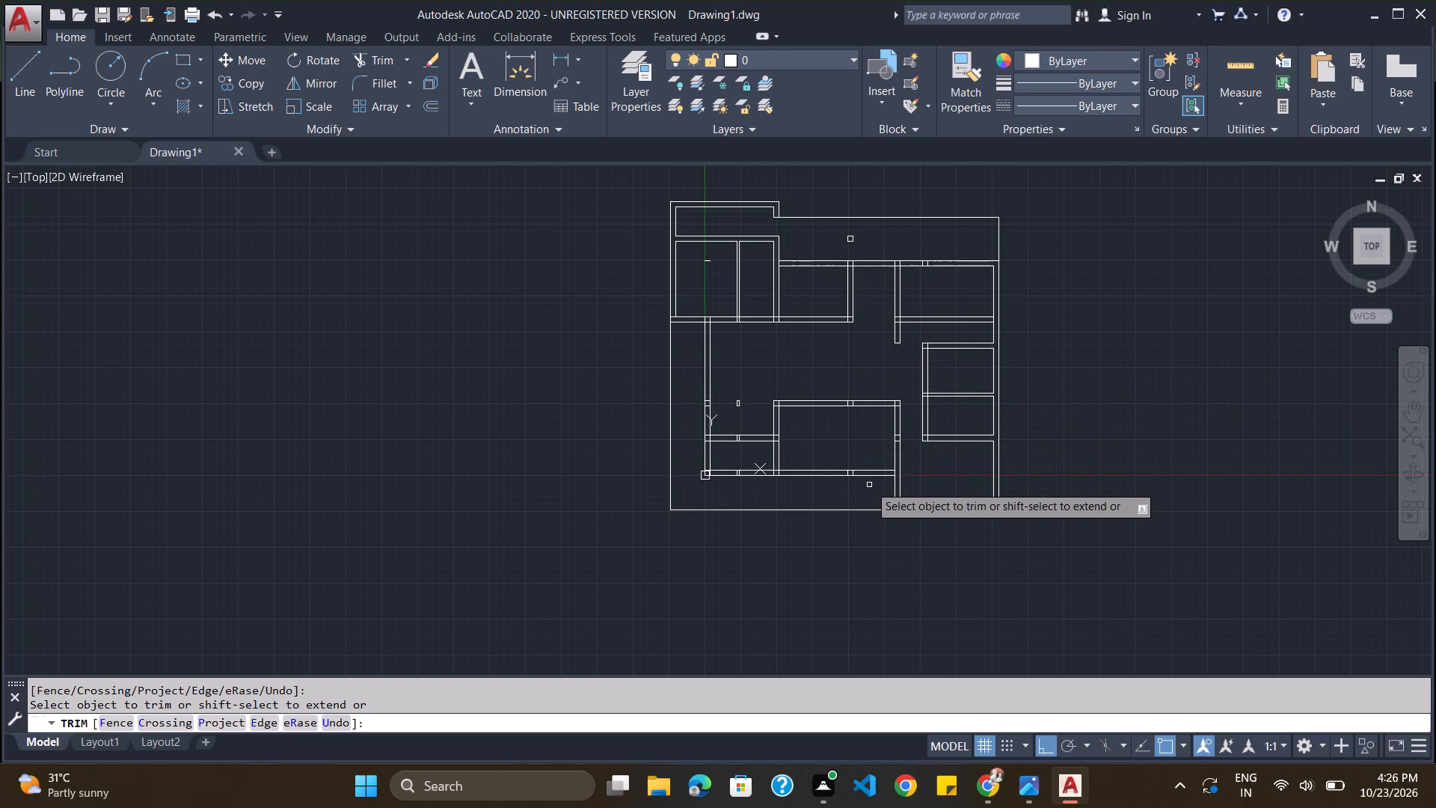
scroll(868, 482, "down", 1)
scroll(986, 431, "up", 1)
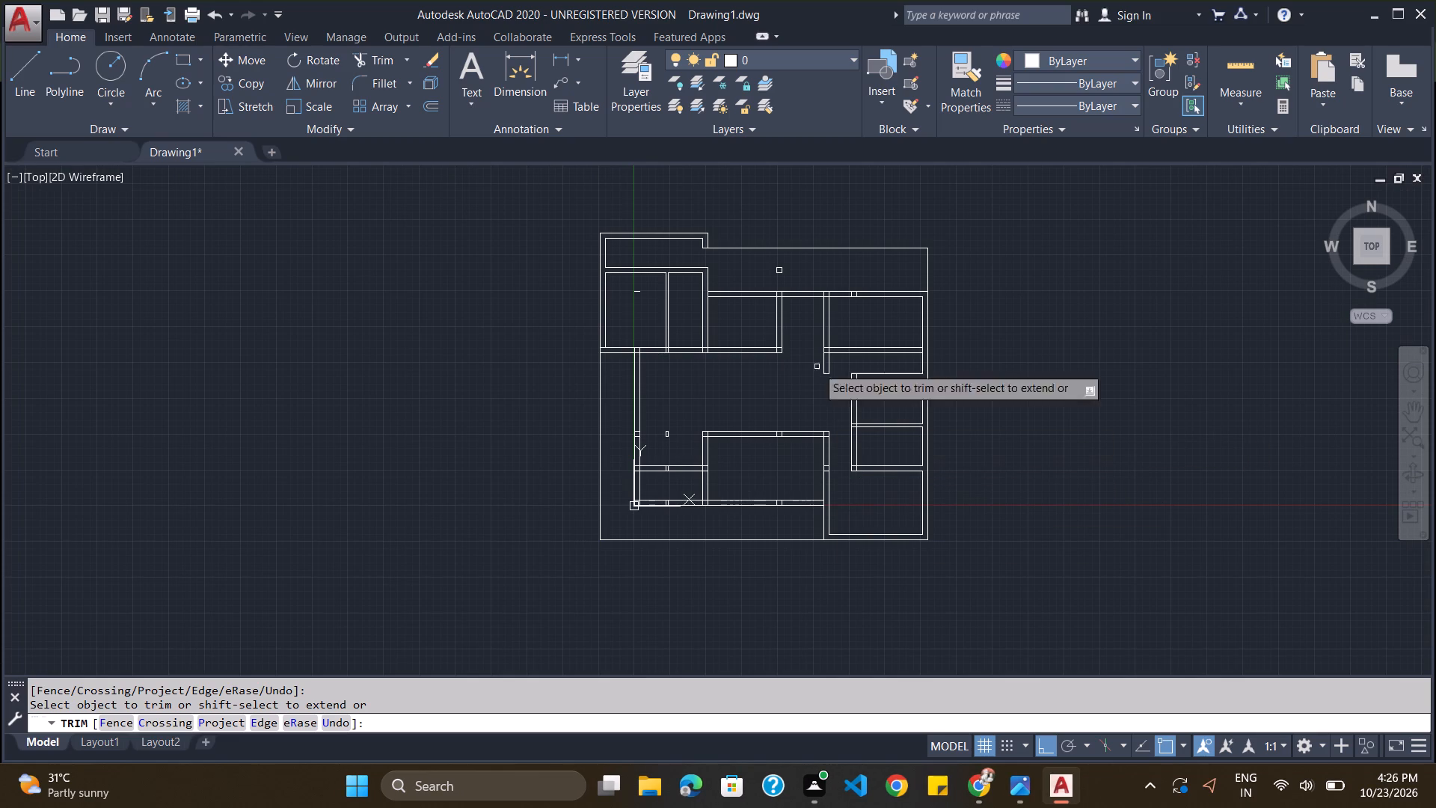
Erase the small leftover square standing alone north of the north wall, above the north-central room's east partition.
key("Escape")
left_click_drag(792, 271, 783, 277)
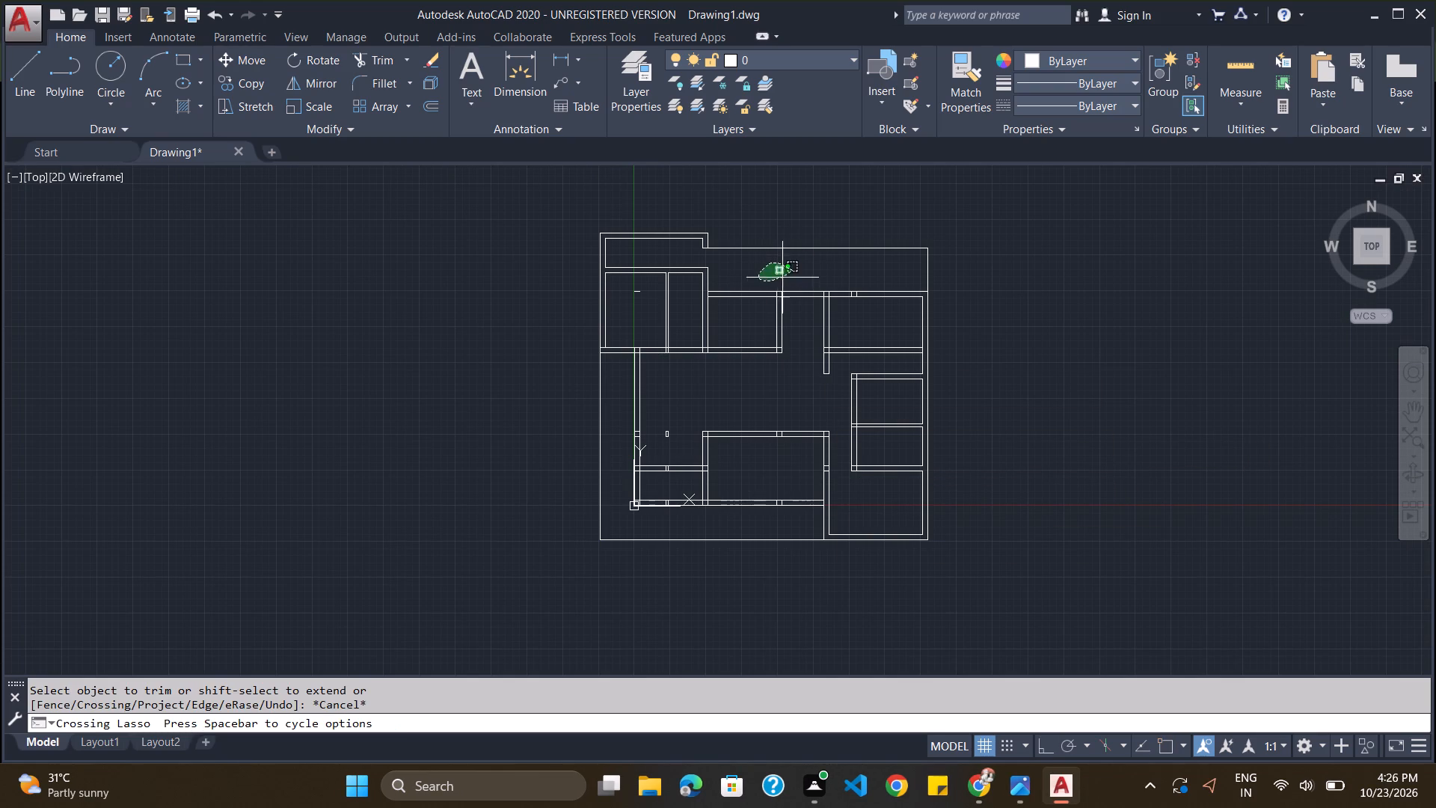
left_click_drag(783, 277, 785, 276)
key("Delete")
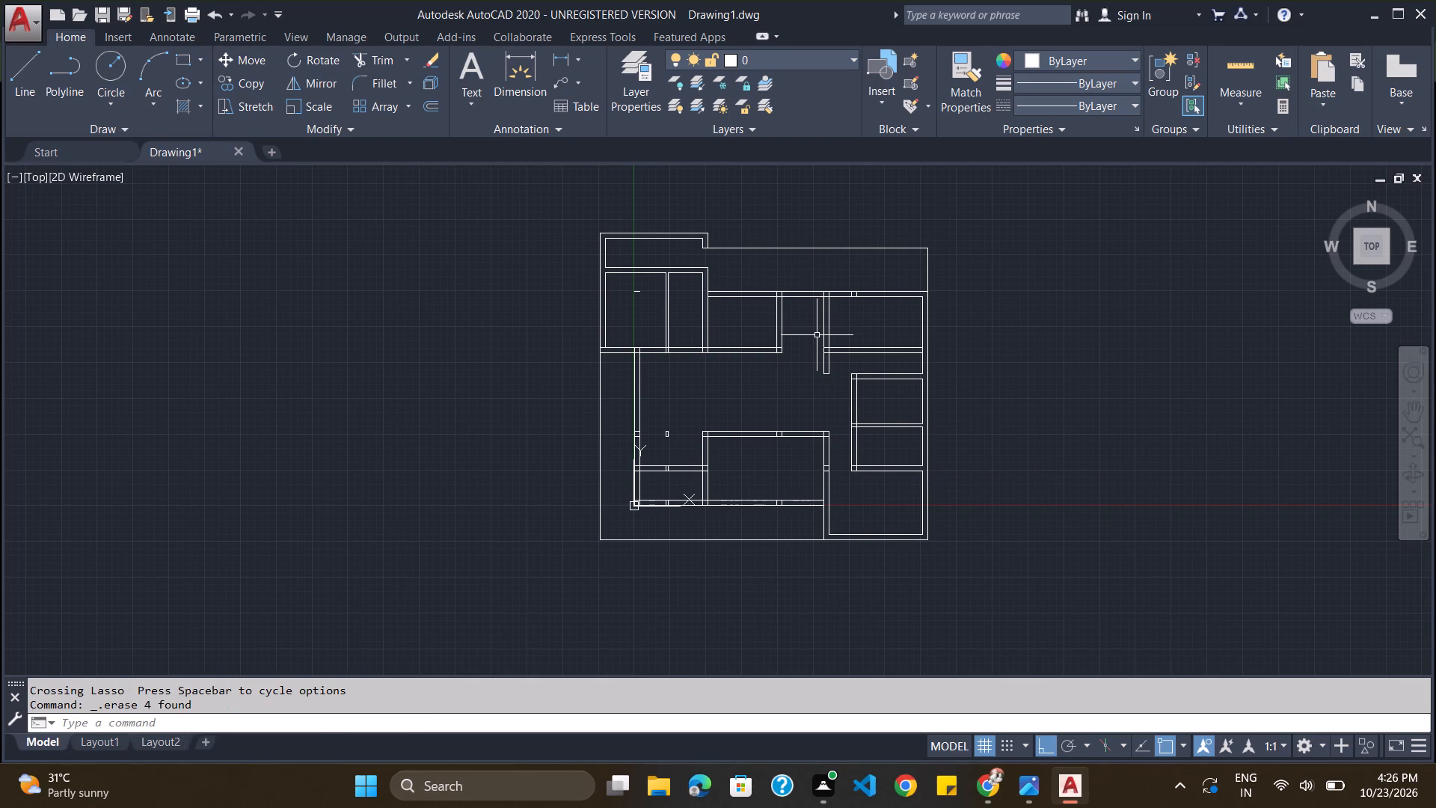
Trim the overlapping line pieces where the north wall meets the two partitions flanking the passage and the northwest block's east wall.
scroll(834, 295, "up", 3)
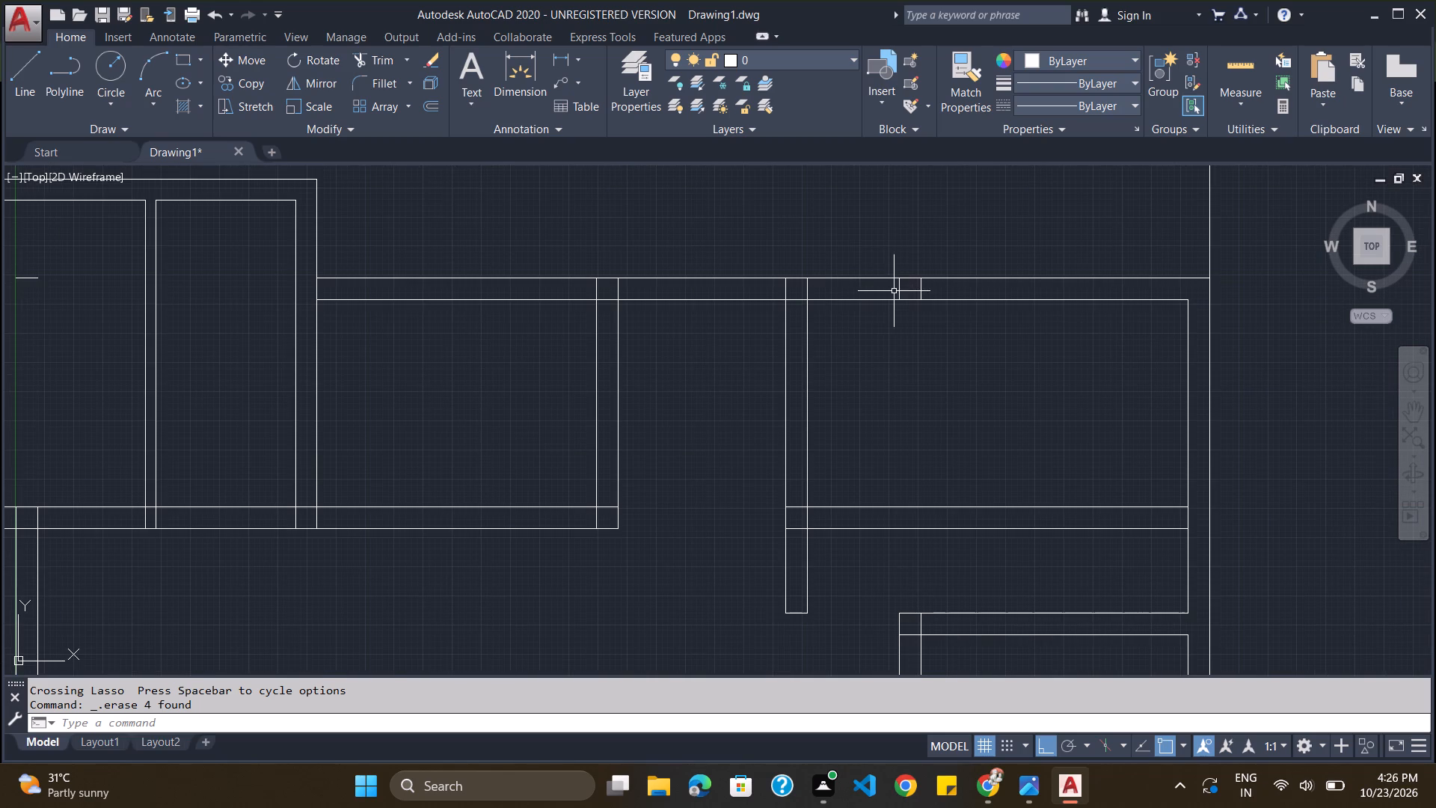
left_click(903, 290)
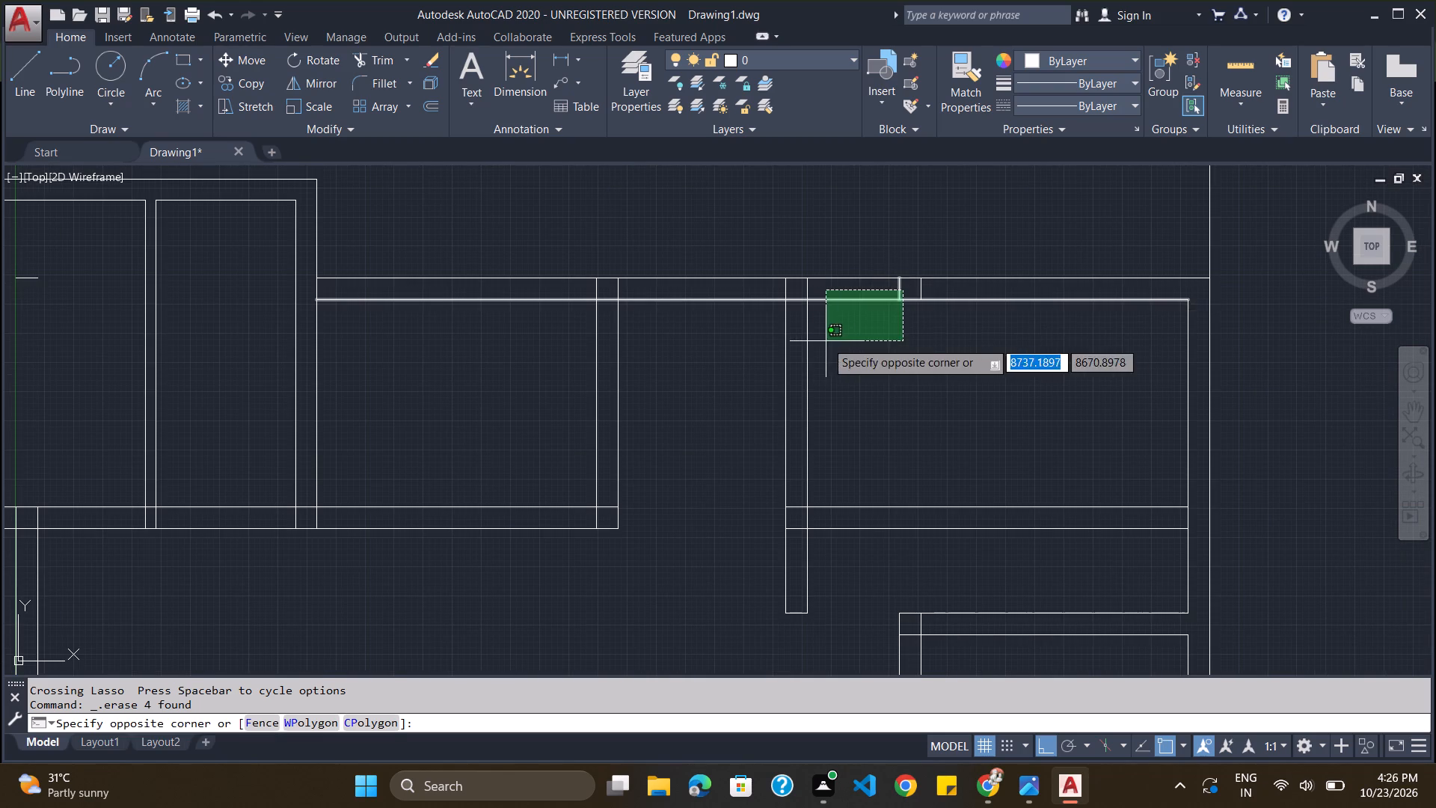
key("Escape")
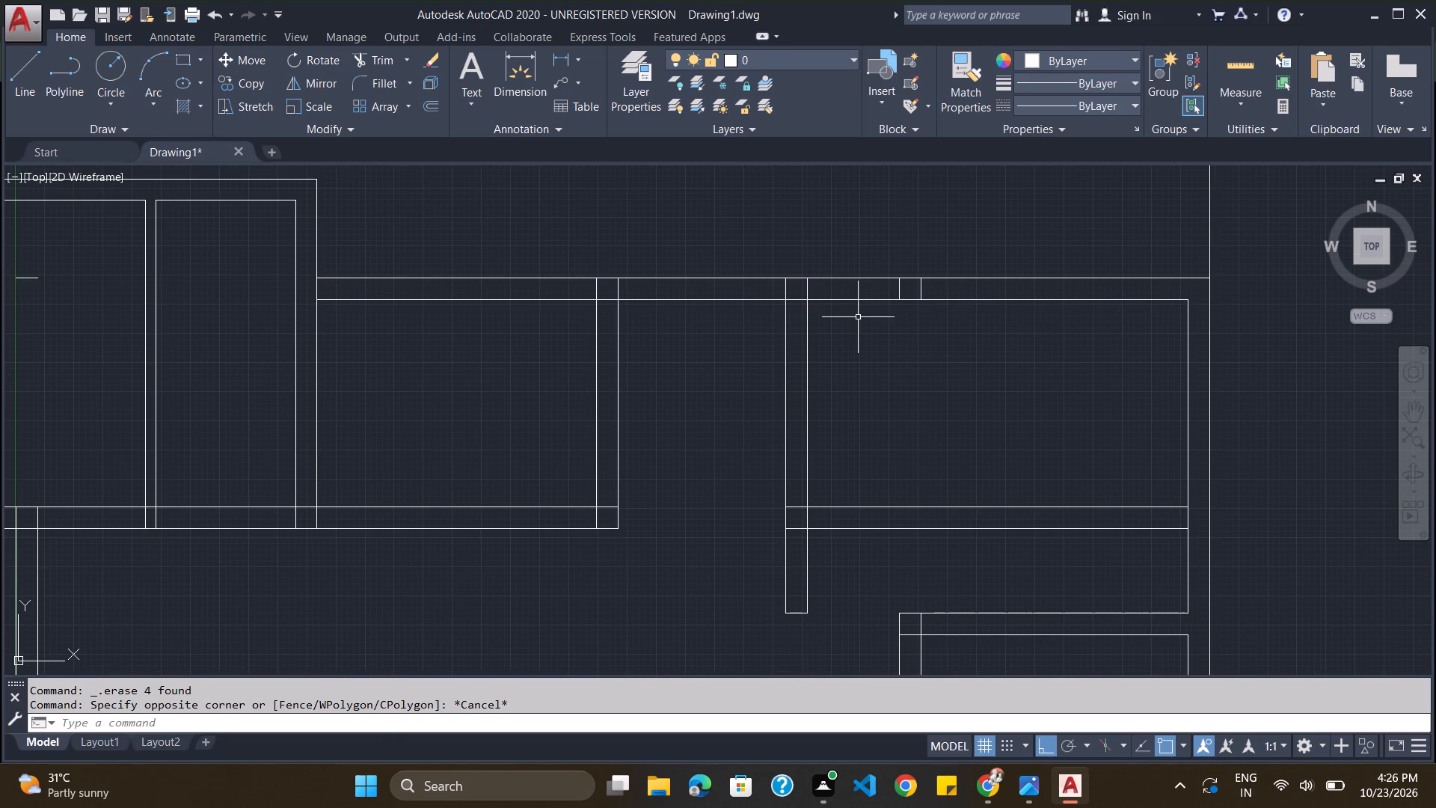
type("trim")
key("Return")
key("Return")
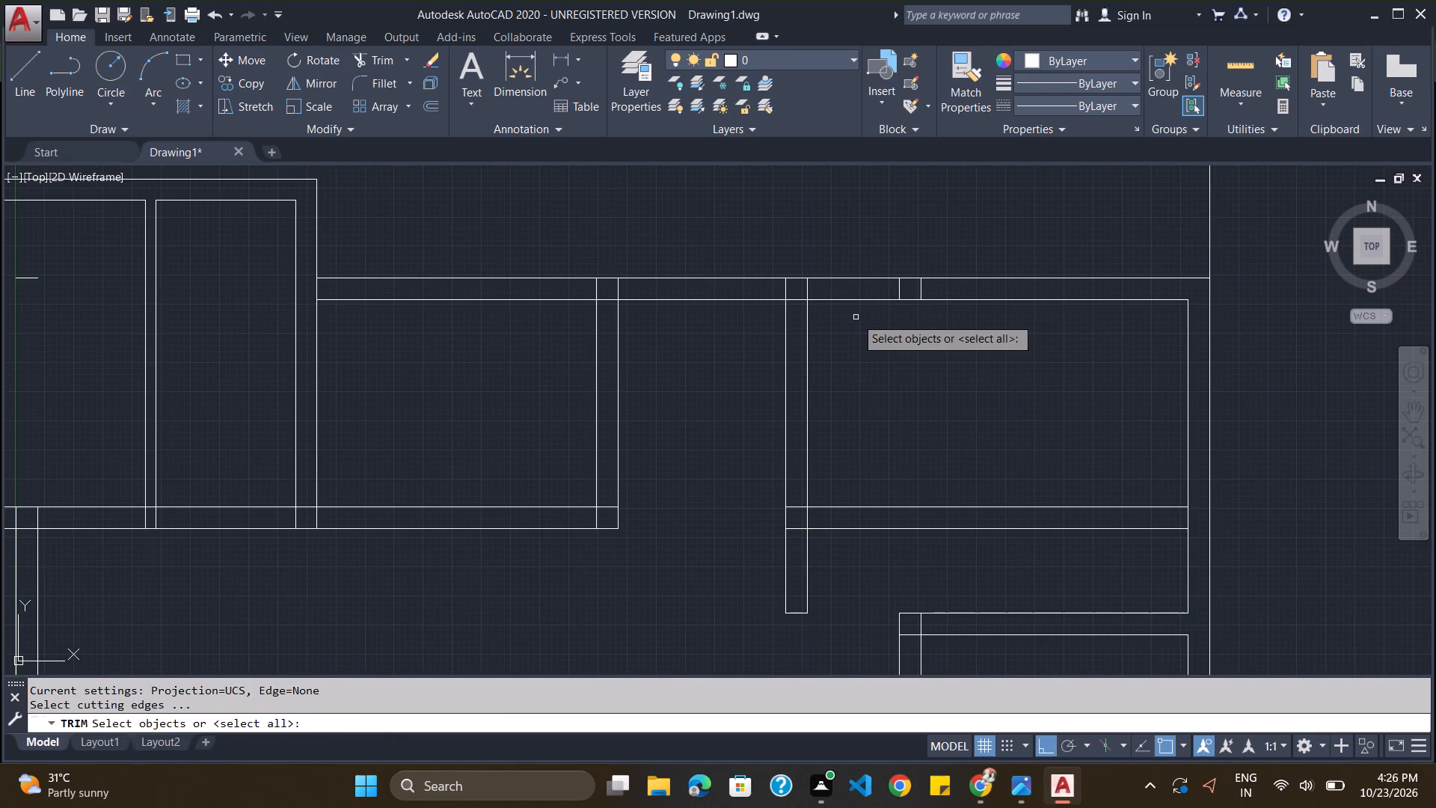
left_click(806, 293)
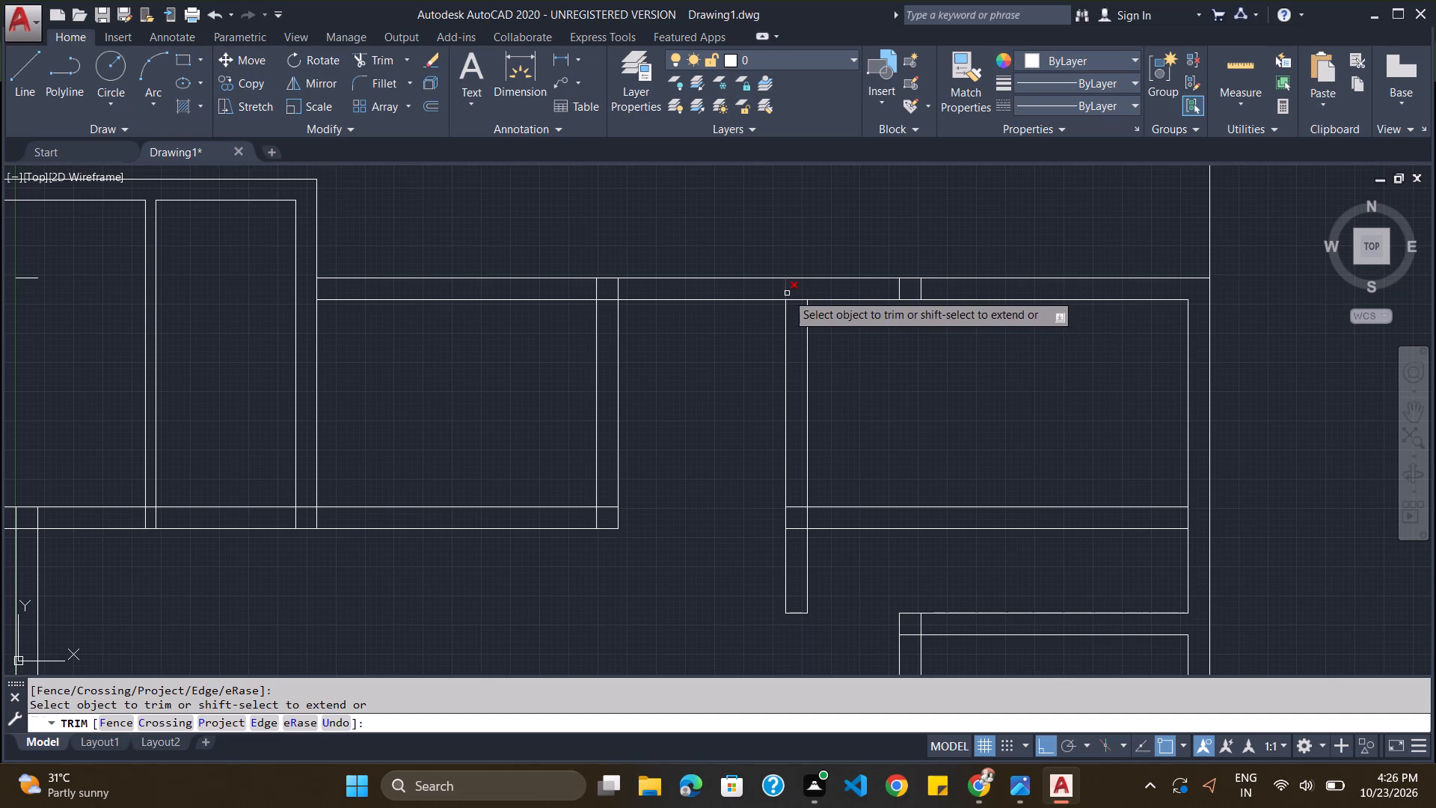
scroll(903, 272, "down", 2)
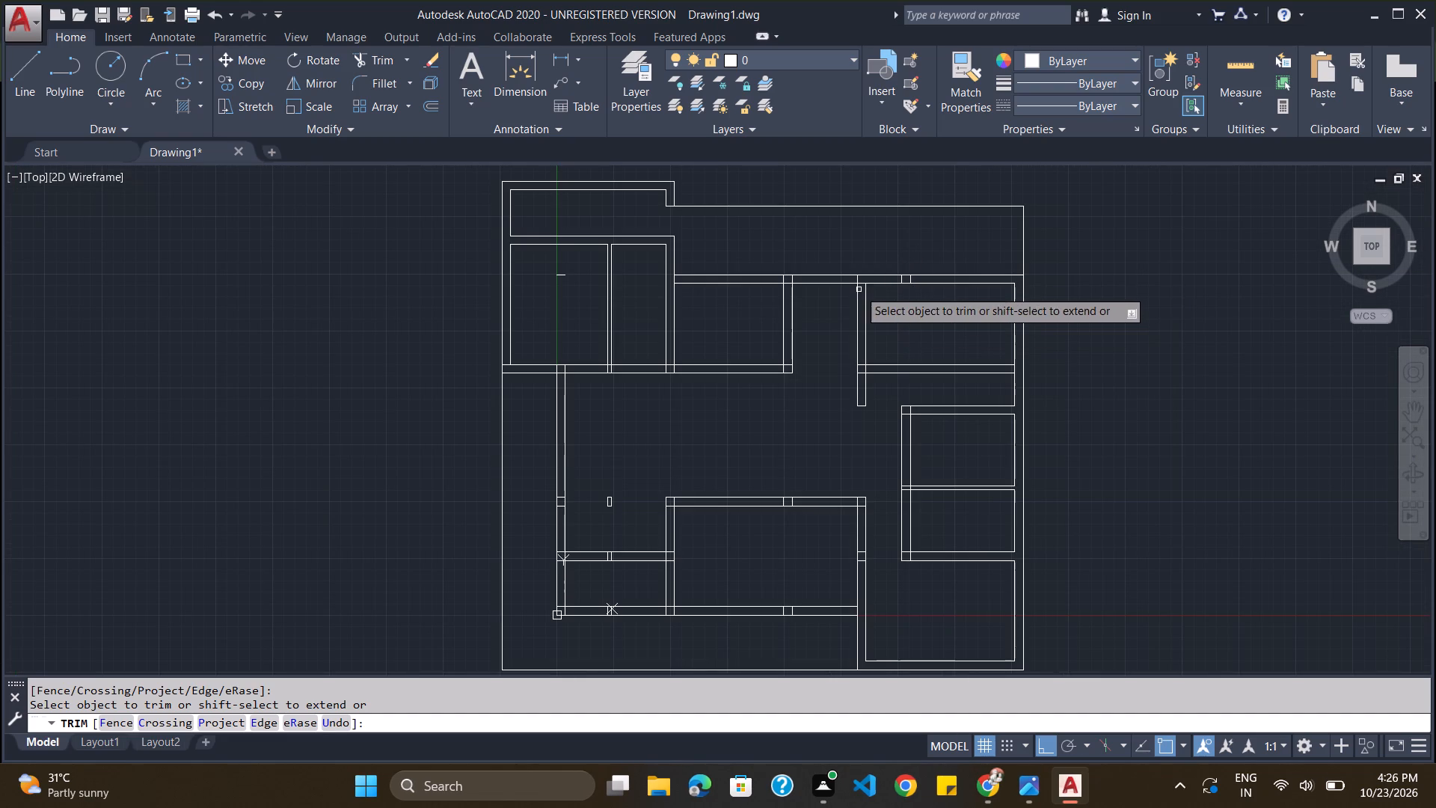
left_click(856, 280)
scroll(865, 281, "up", 3)
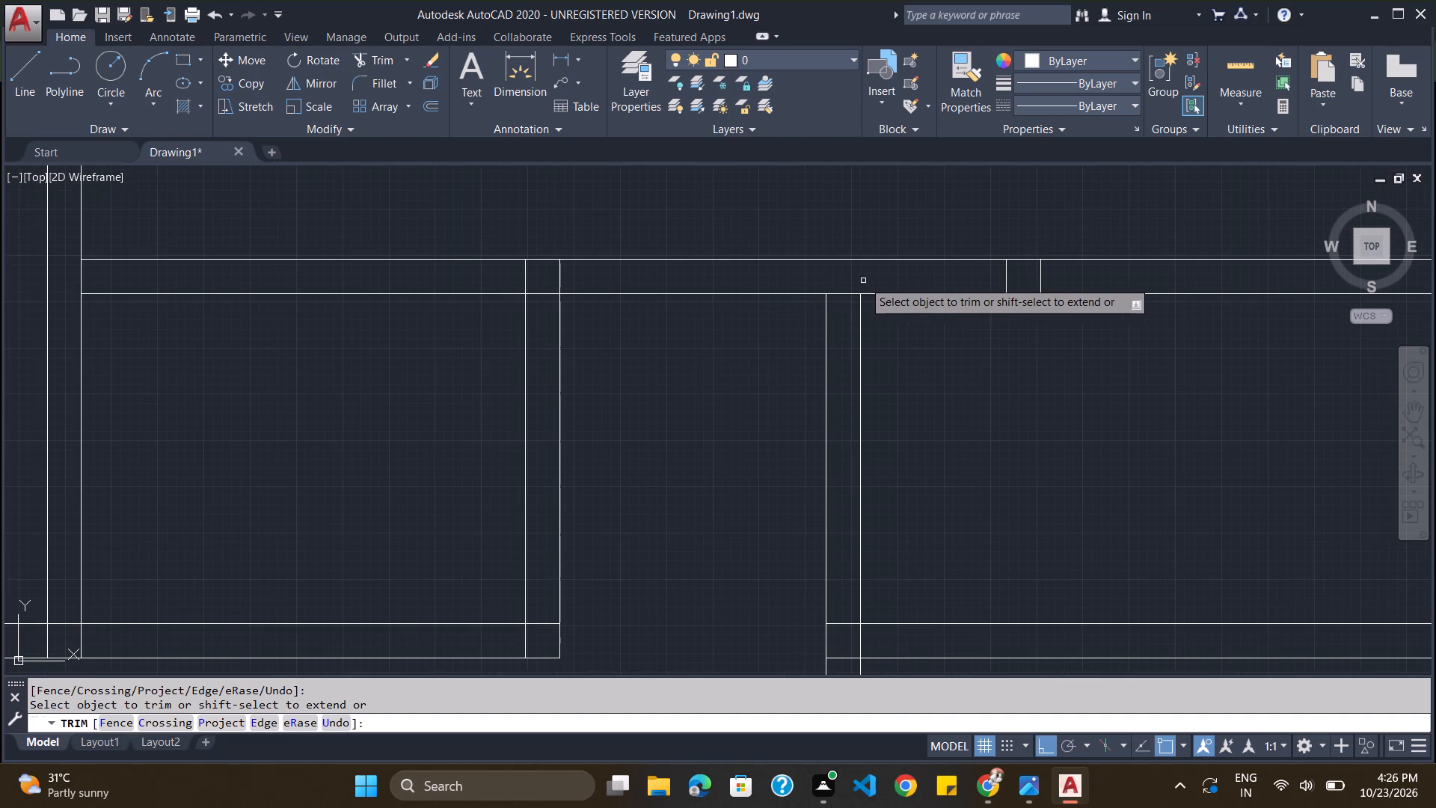
left_click(841, 294)
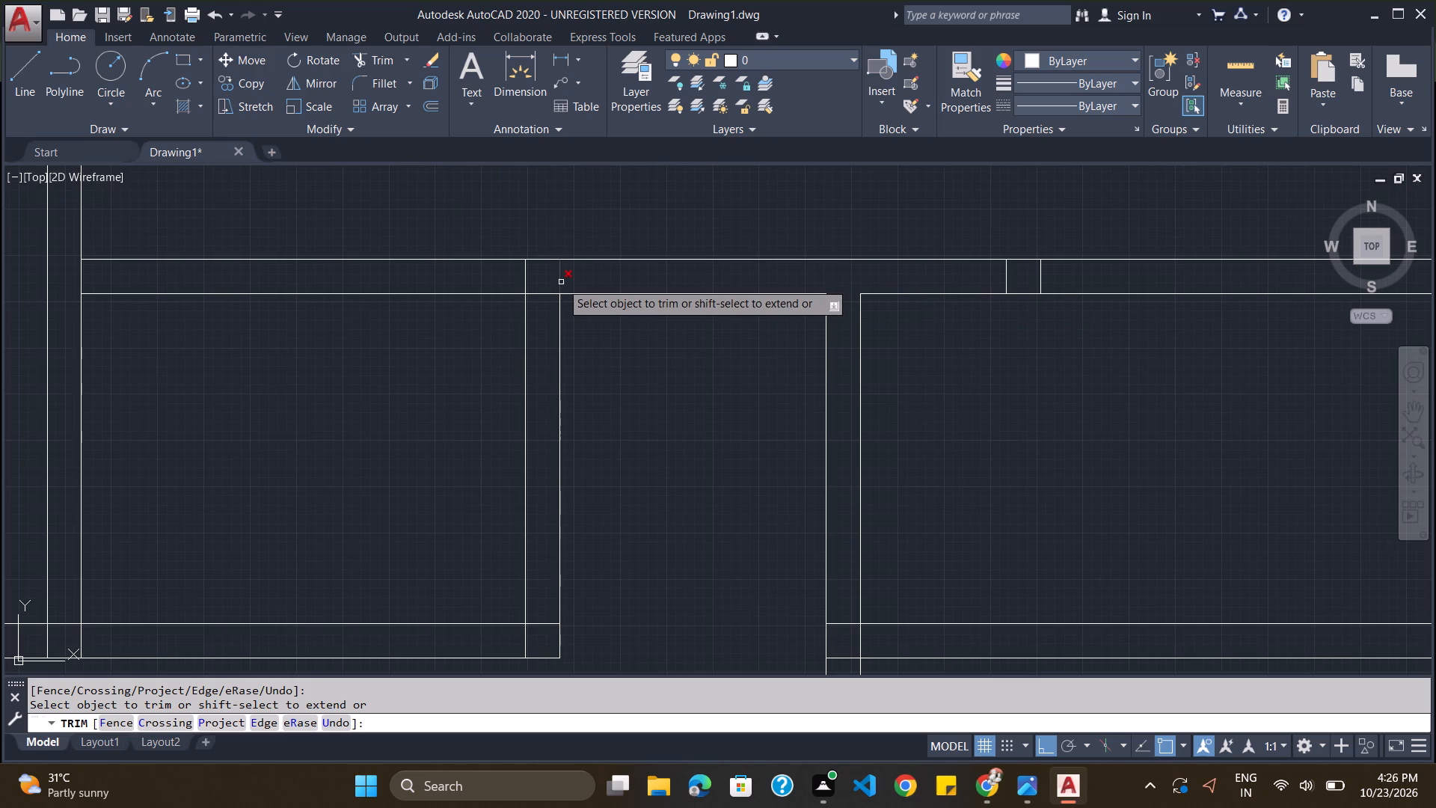
left_click(561, 282)
left_click(524, 278)
left_click(541, 294)
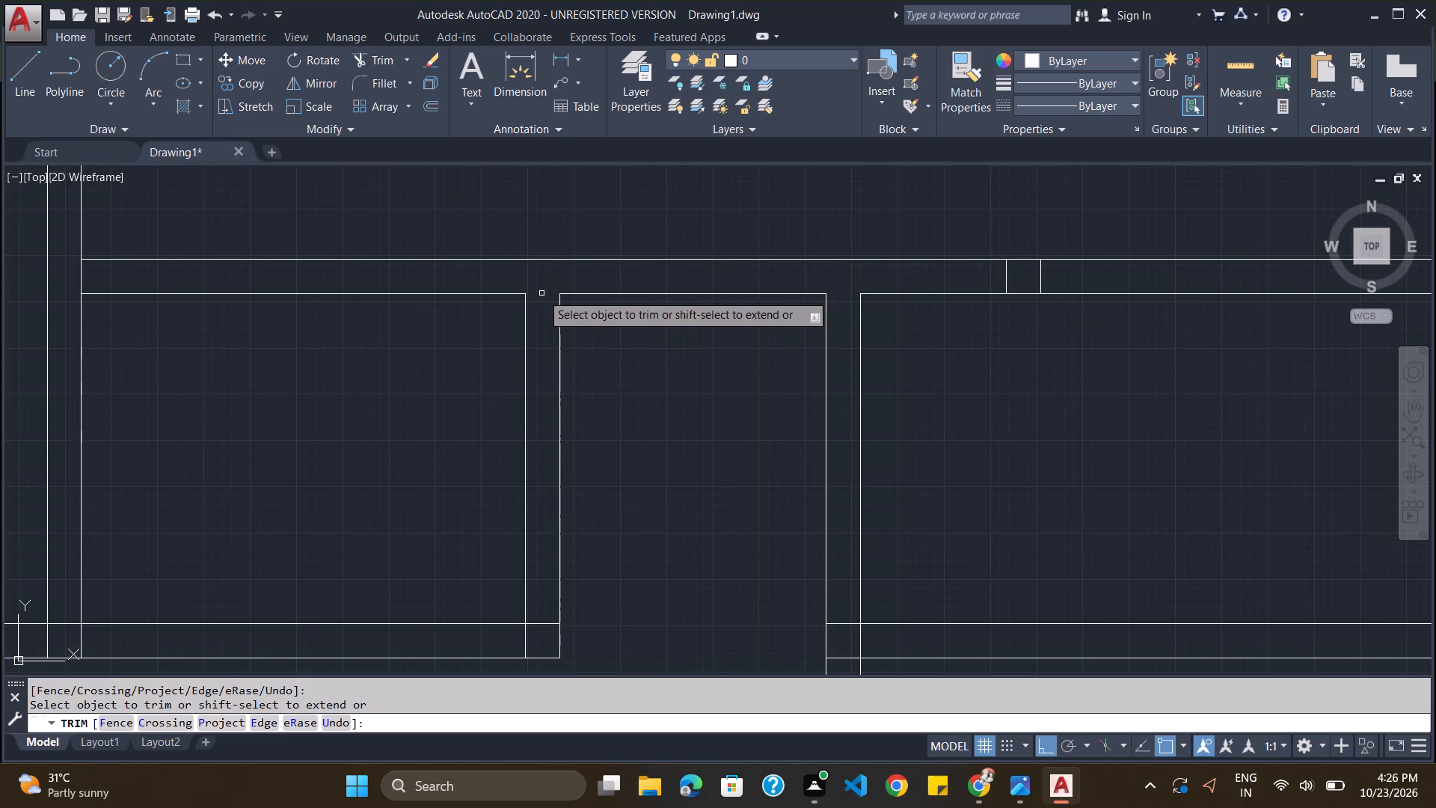
scroll(624, 289, "down", 4)
scroll(388, 281, "up", 2)
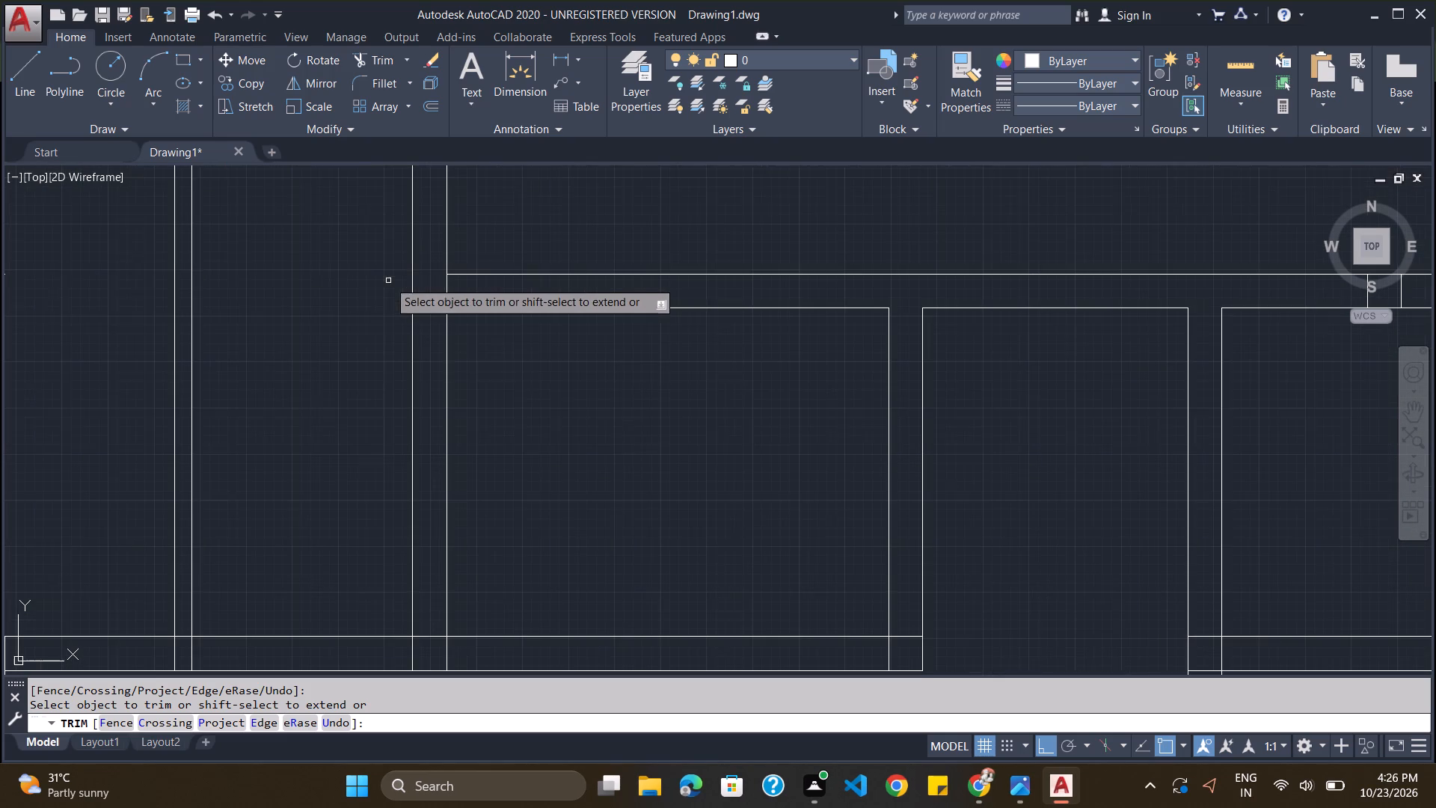
left_click(445, 289)
scroll(634, 375, "down", 1)
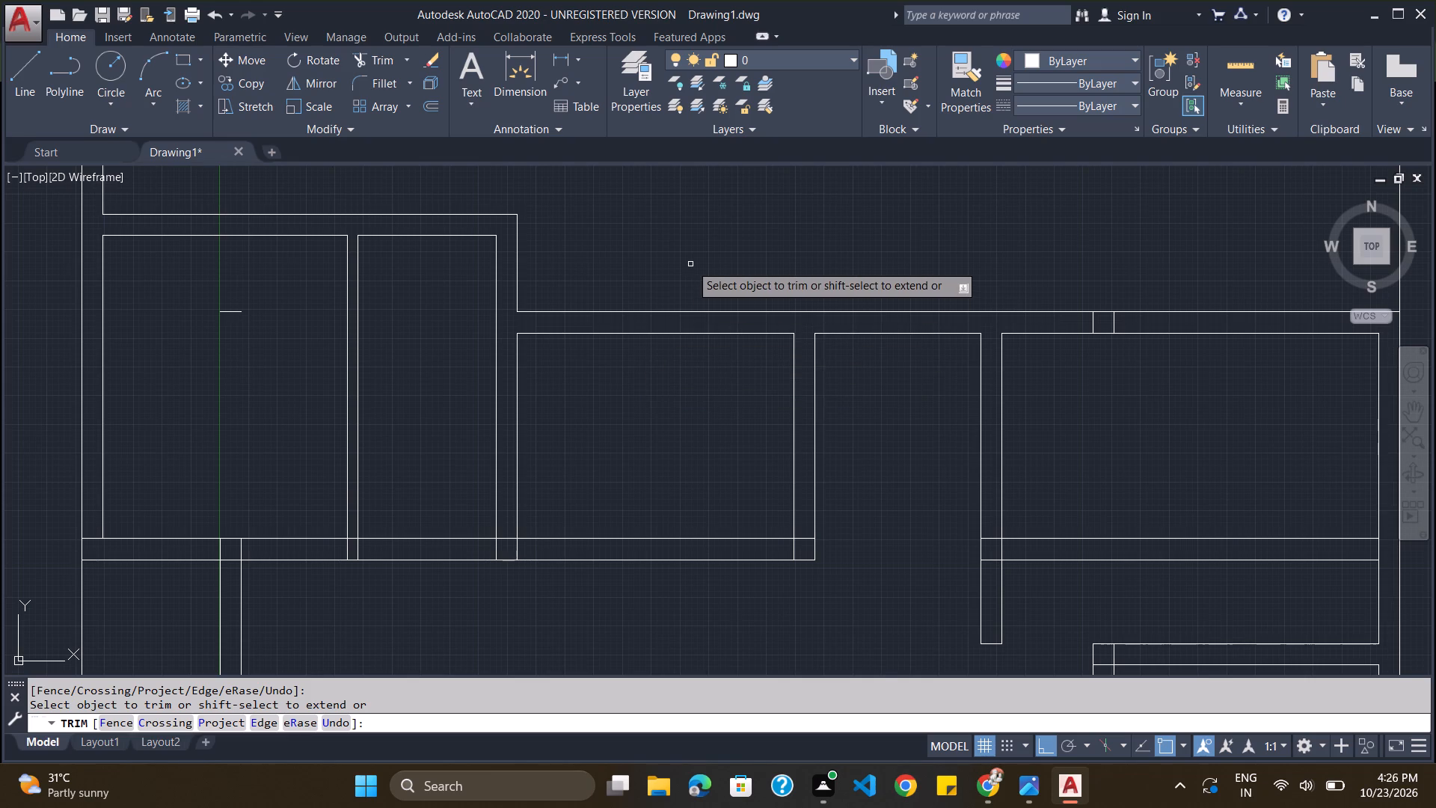
scroll(690, 275, "down", 2)
scroll(665, 373, "up", 1)
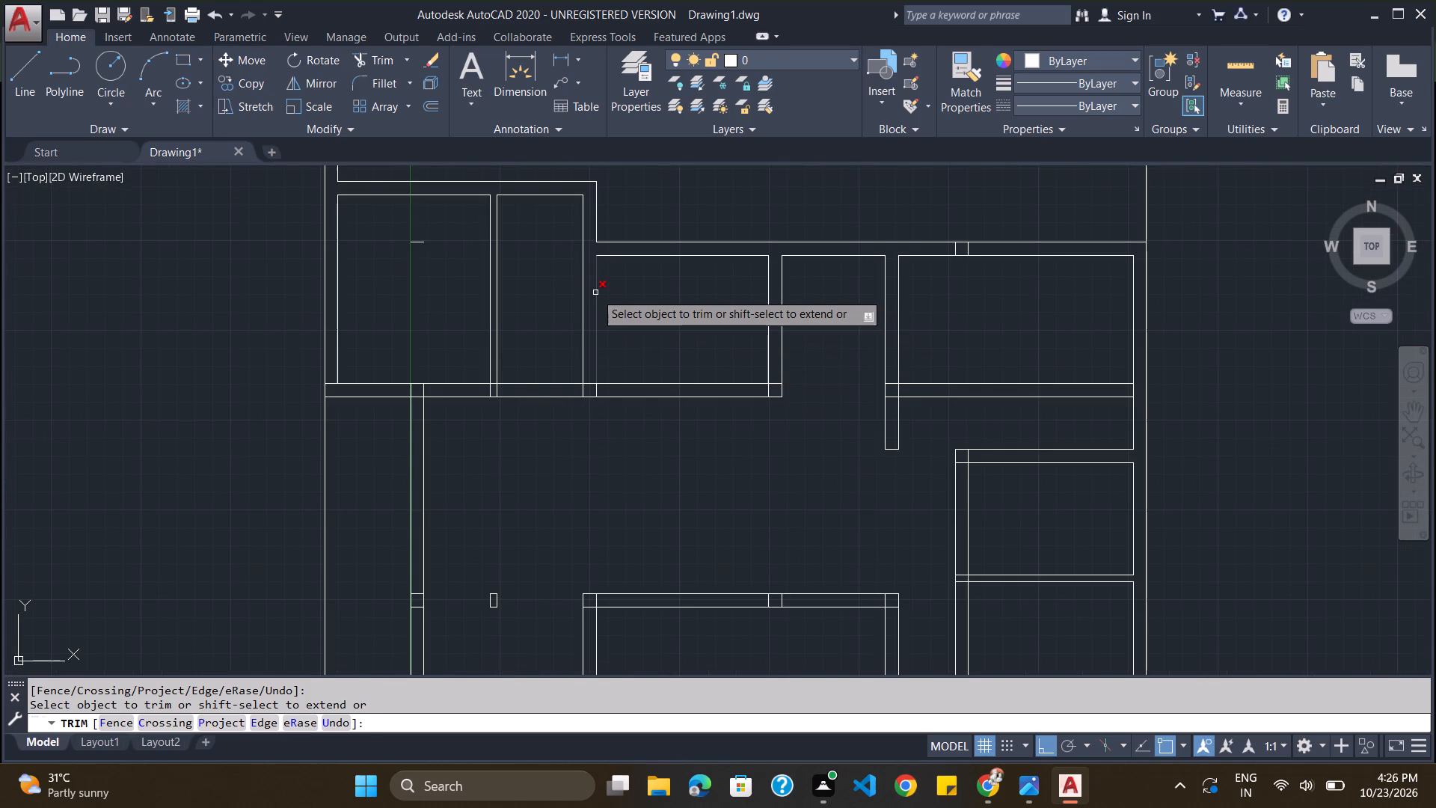
Extend the northwest block's east wall line and the two partition lines facing the north passage up to the outer north line.
left_click(595, 292, "shift")
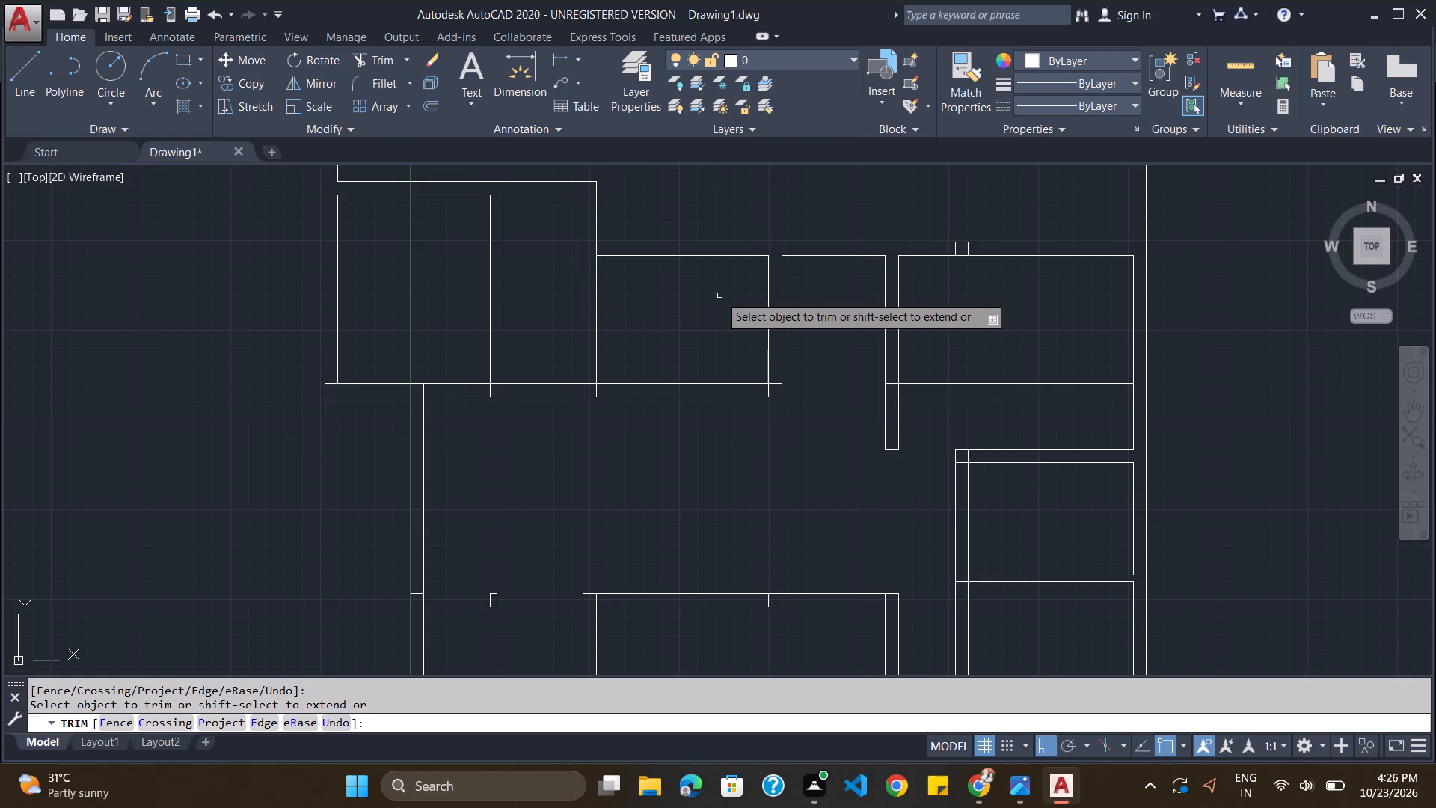
left_click(781, 262, "shift")
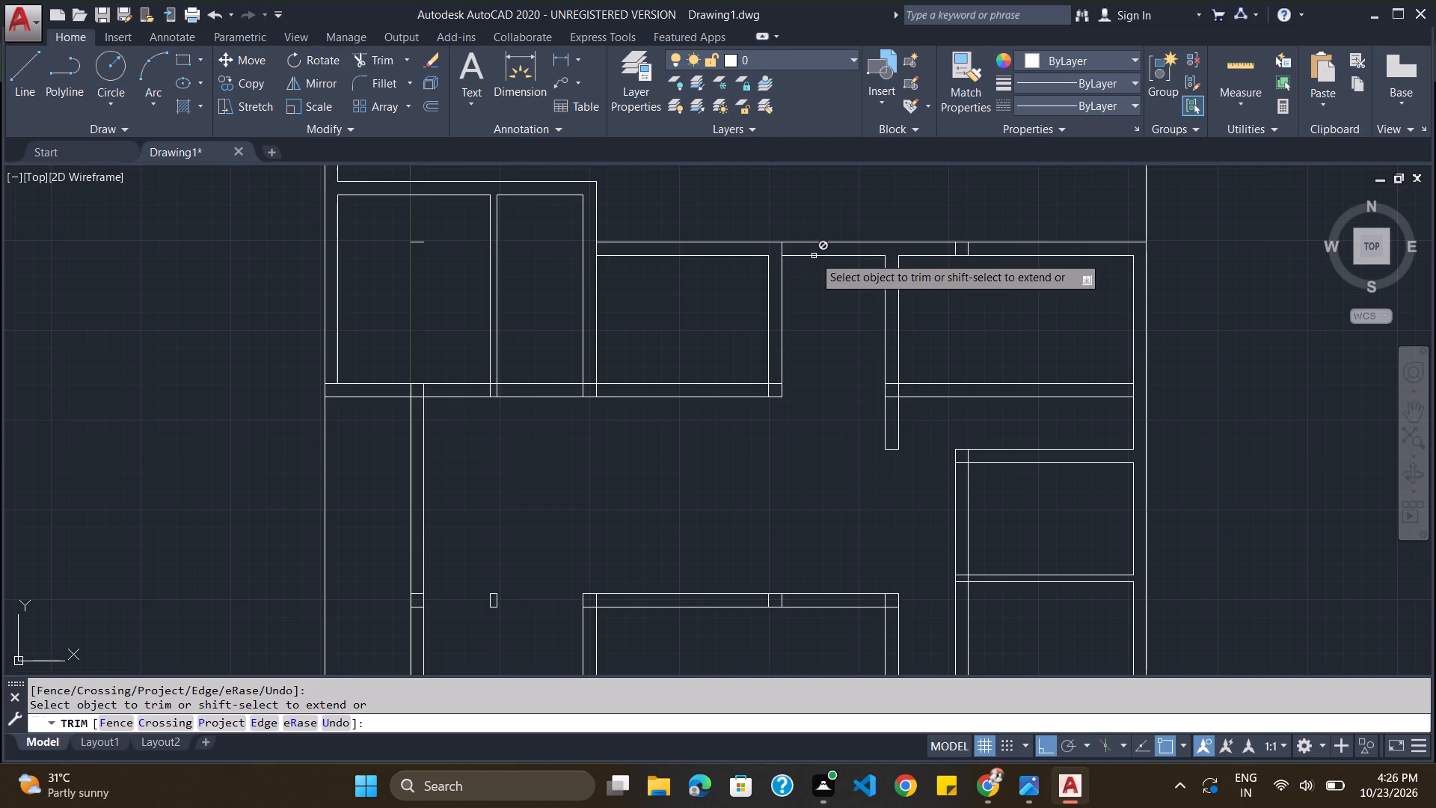
left_click(886, 273, "shift")
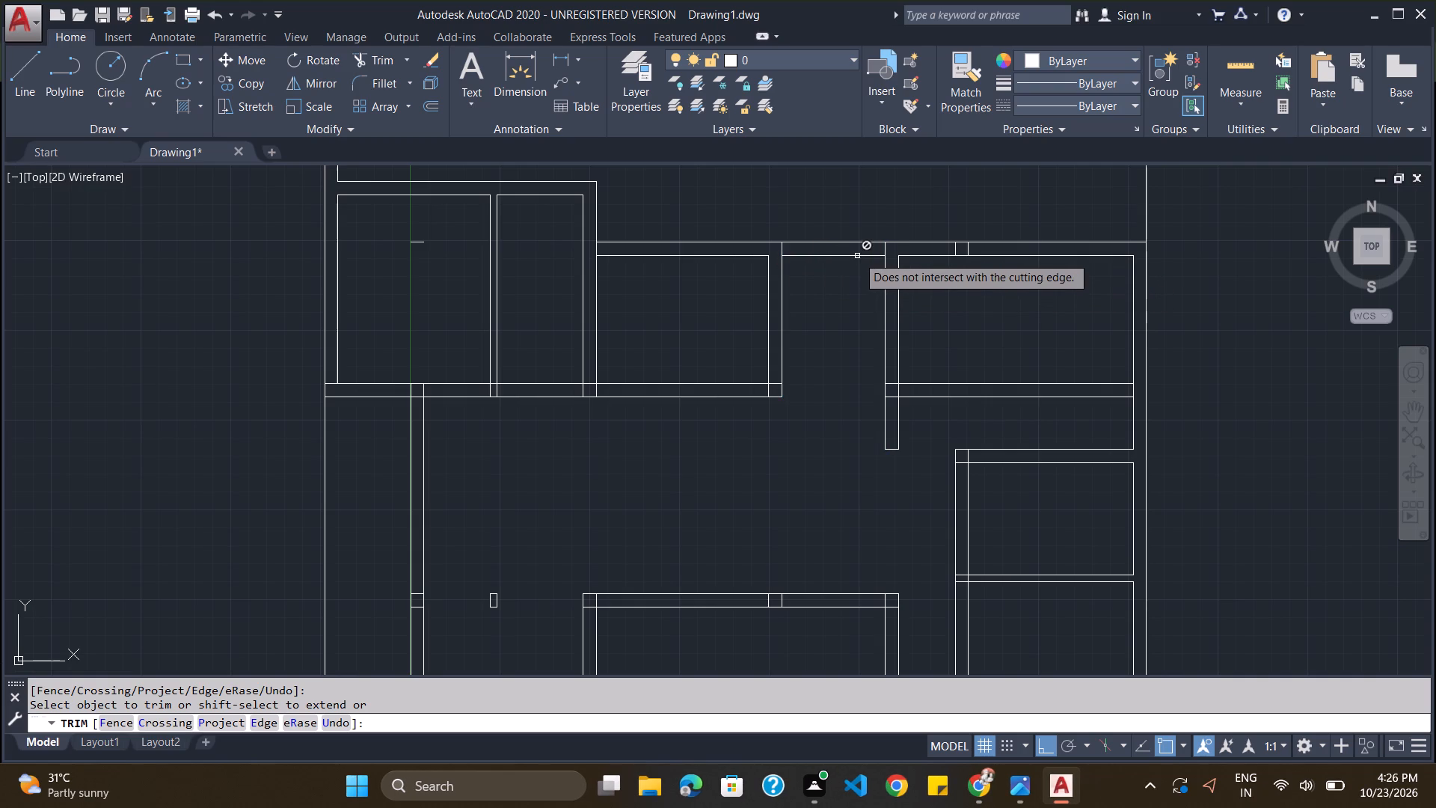
key("Escape")
Erase the north wall's inner line across the passage and the two short cross lines in the northeast room's north wall.
left_click(857, 256)
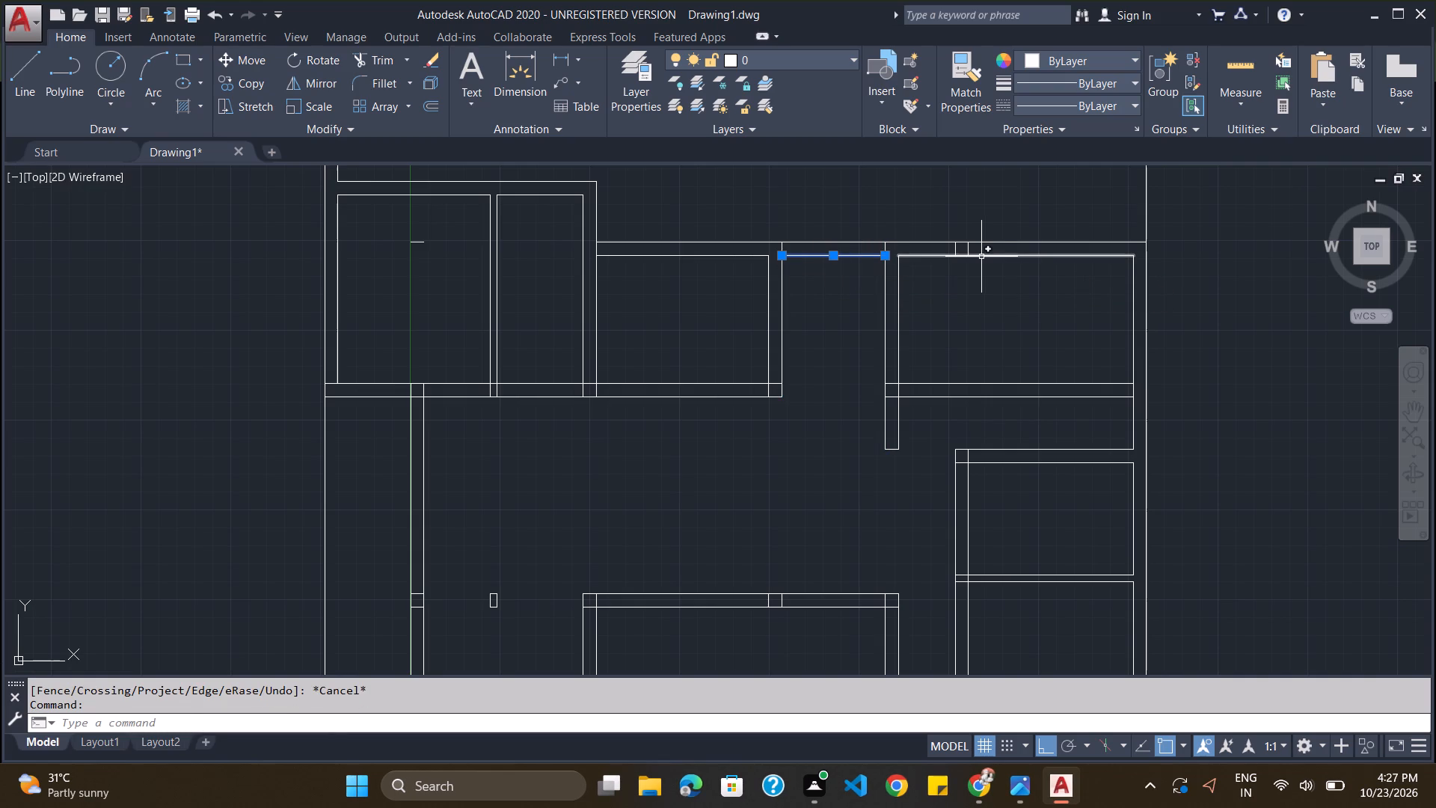
key("Delete")
left_click(956, 248)
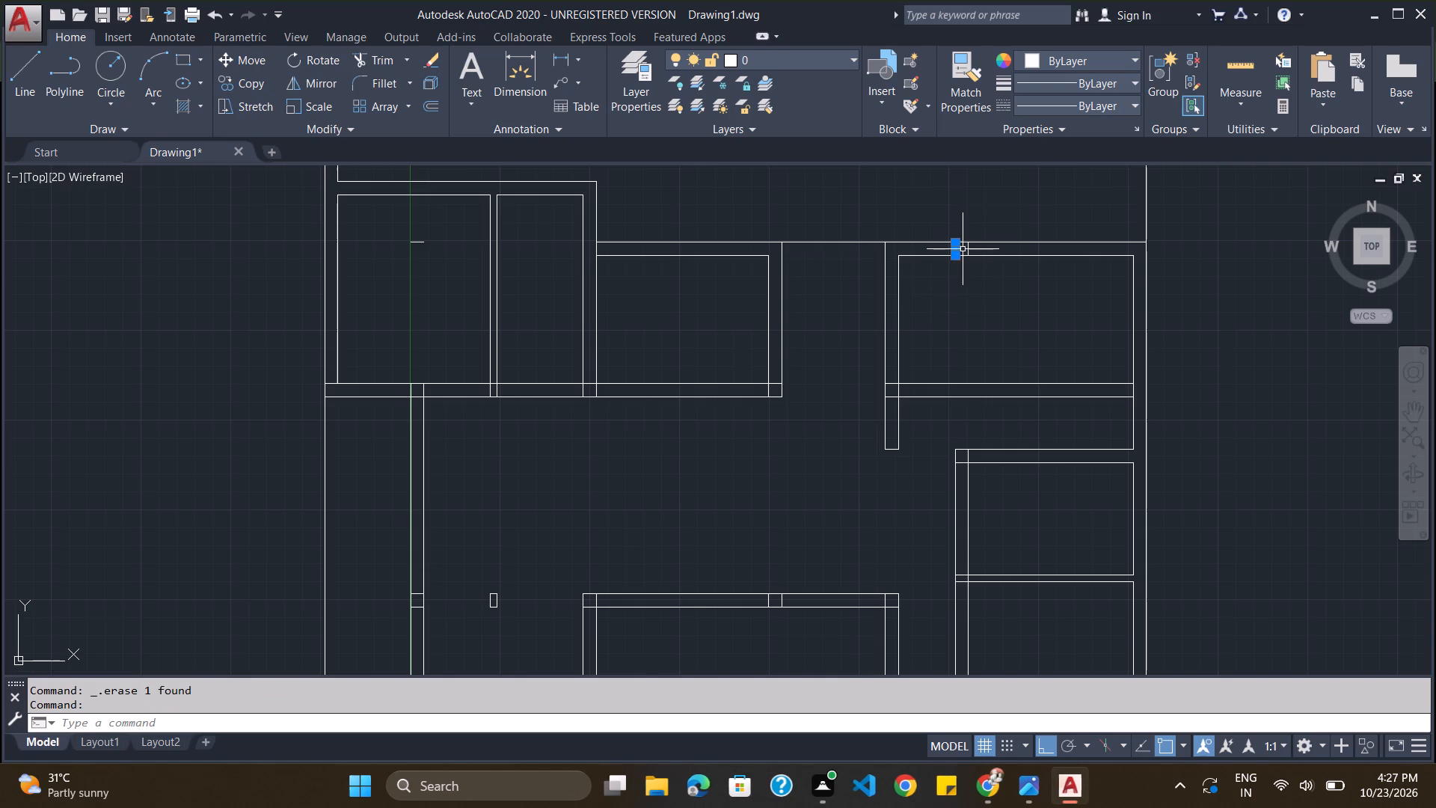
left_click(968, 249)
key("Delete")
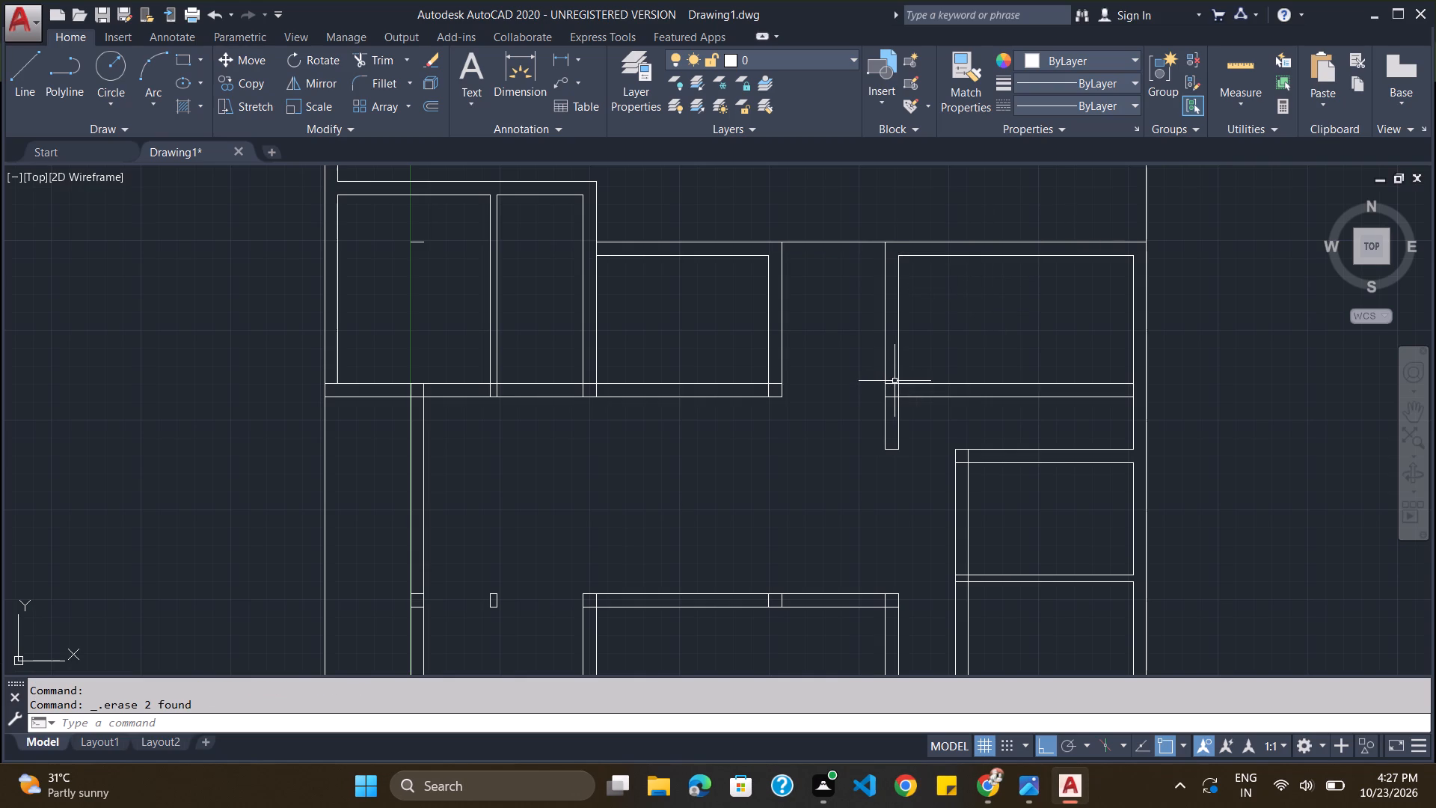
key("Escape")
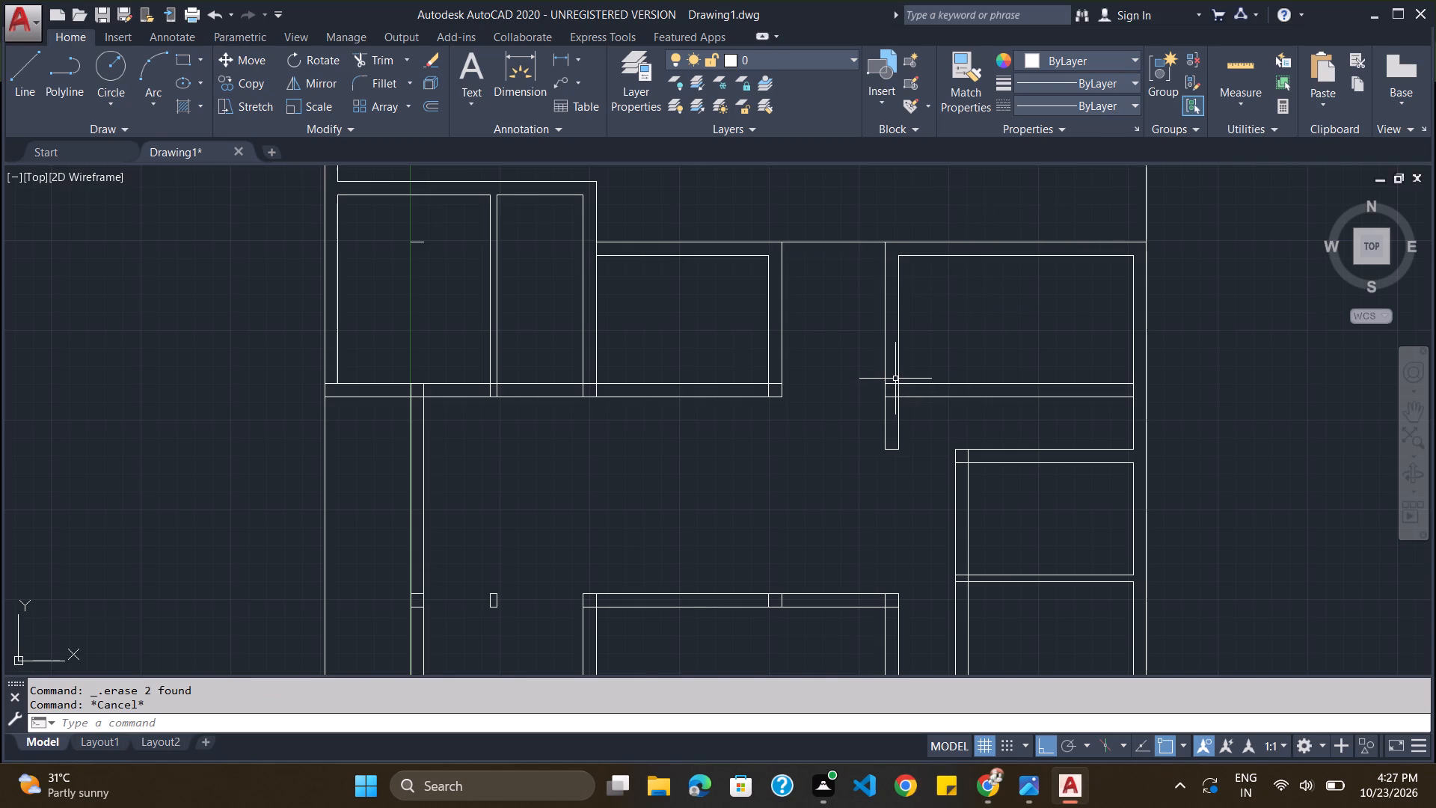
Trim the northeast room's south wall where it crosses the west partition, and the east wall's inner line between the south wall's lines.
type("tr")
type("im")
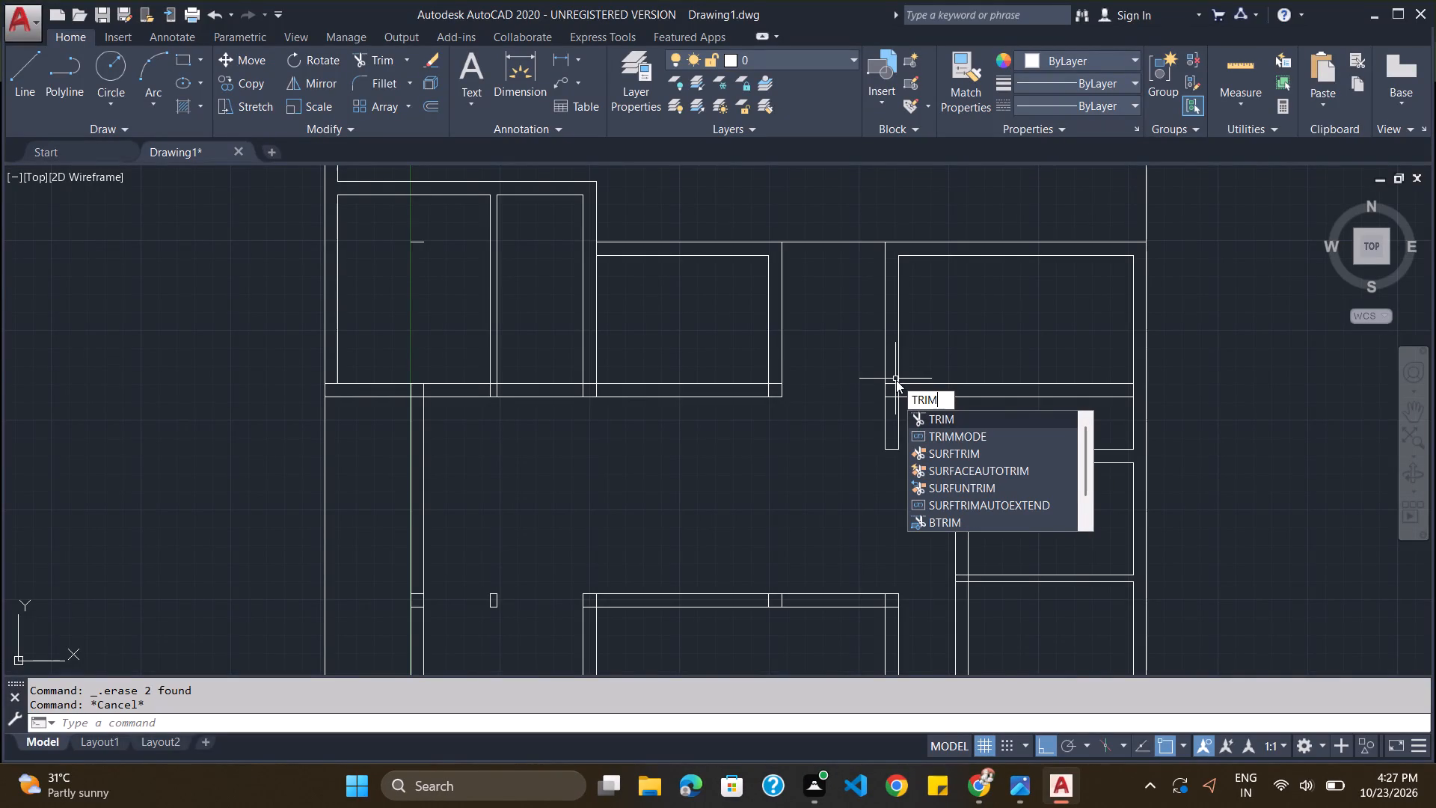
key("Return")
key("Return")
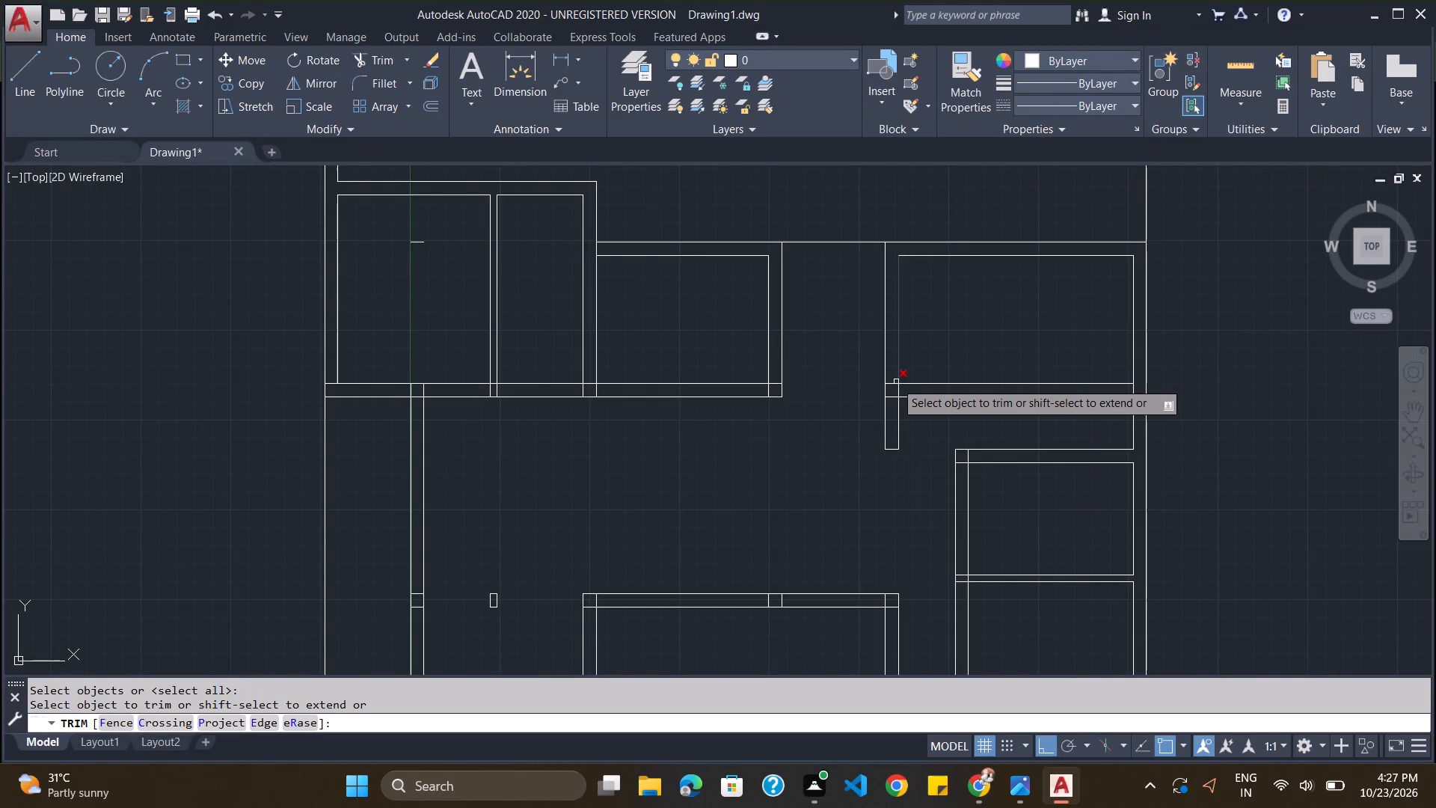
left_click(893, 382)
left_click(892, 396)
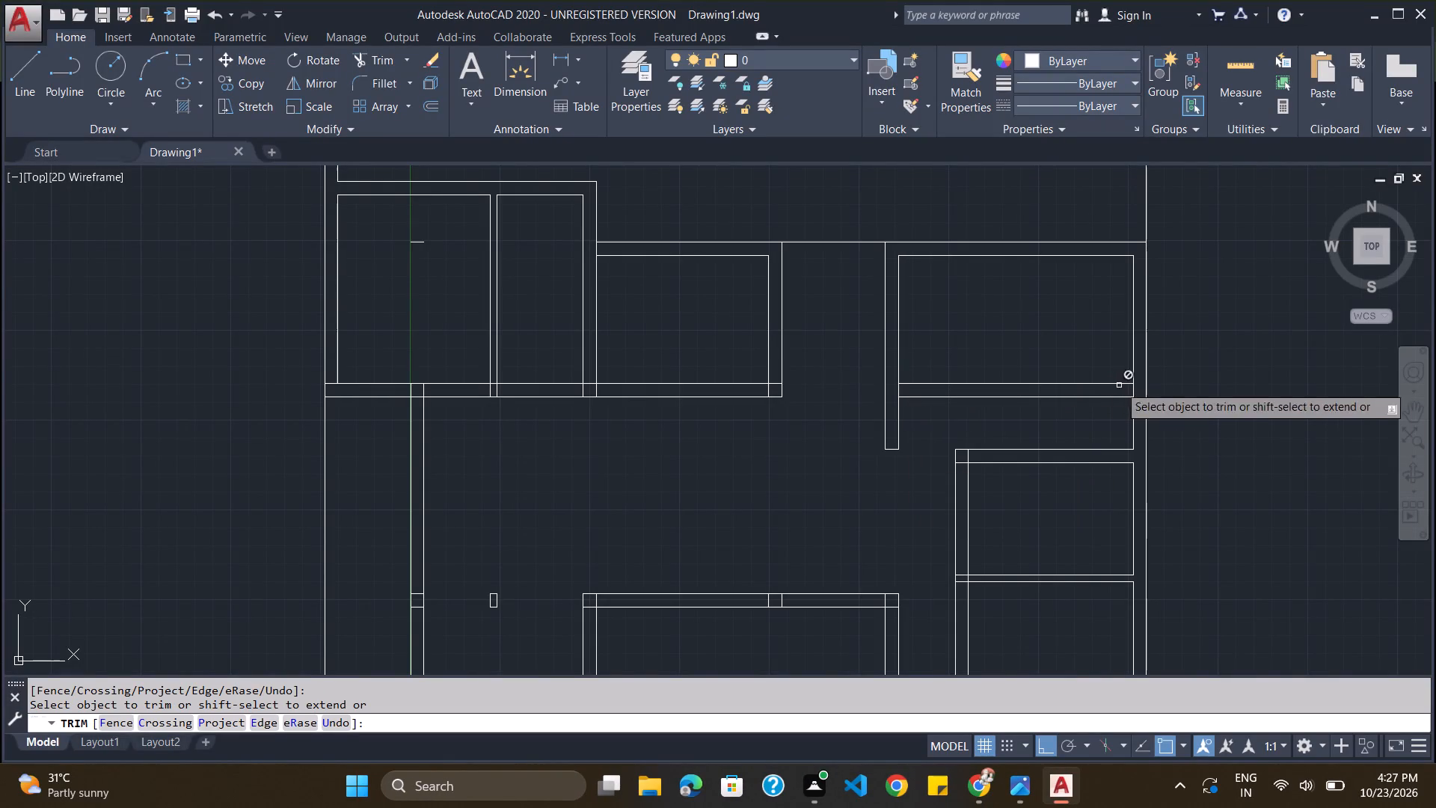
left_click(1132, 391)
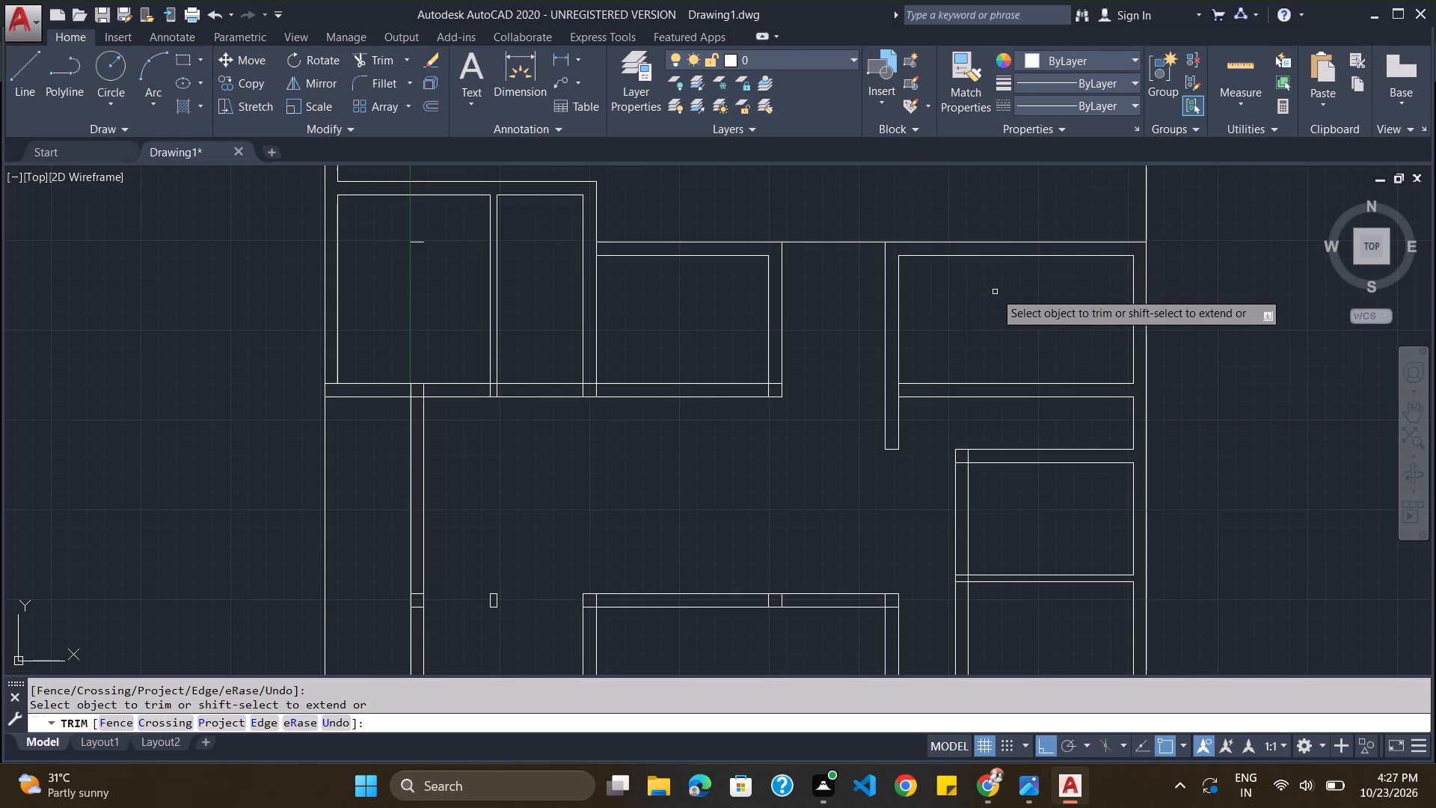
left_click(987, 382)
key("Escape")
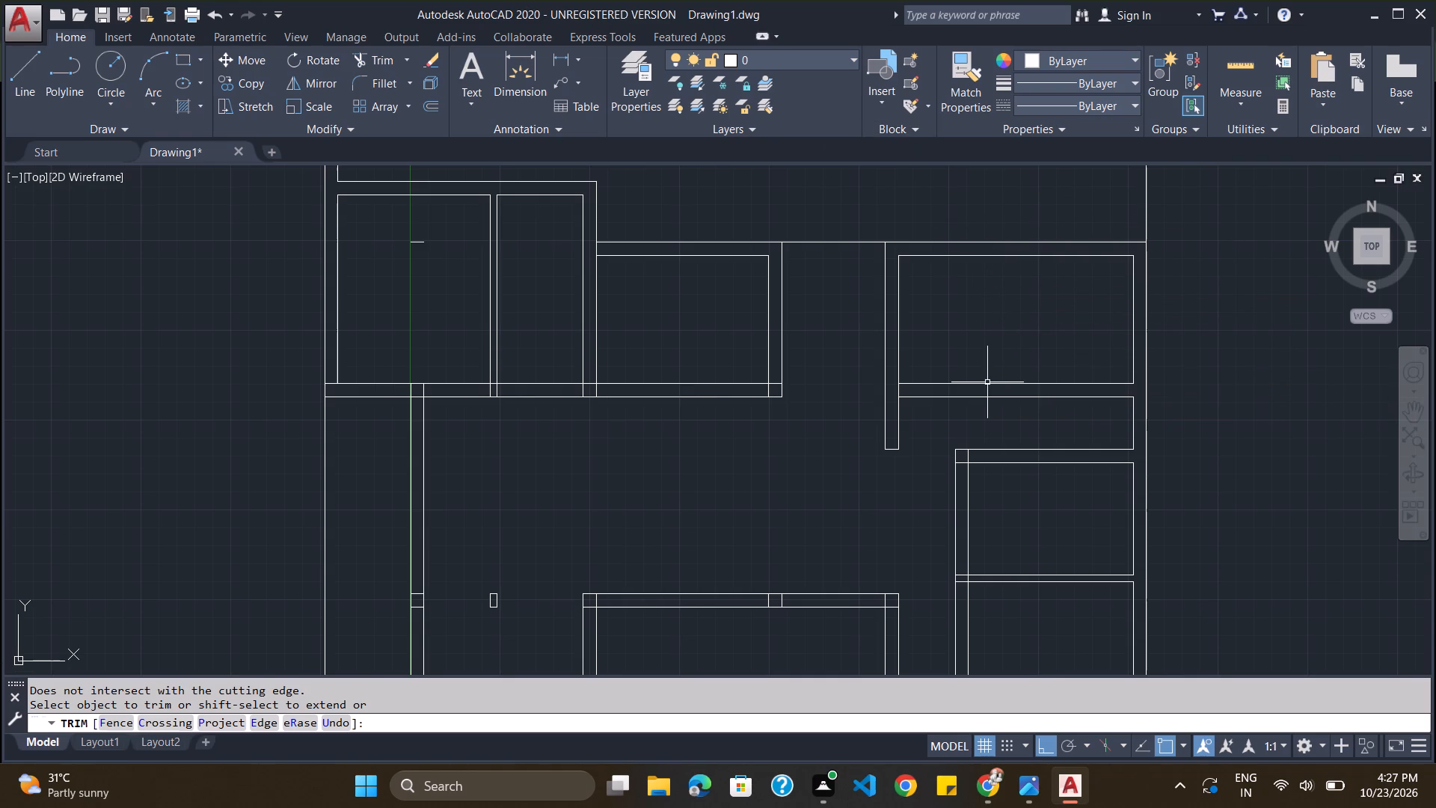
Erase both lines of the northeast room's south wall.
left_click(987, 382)
left_click(990, 399)
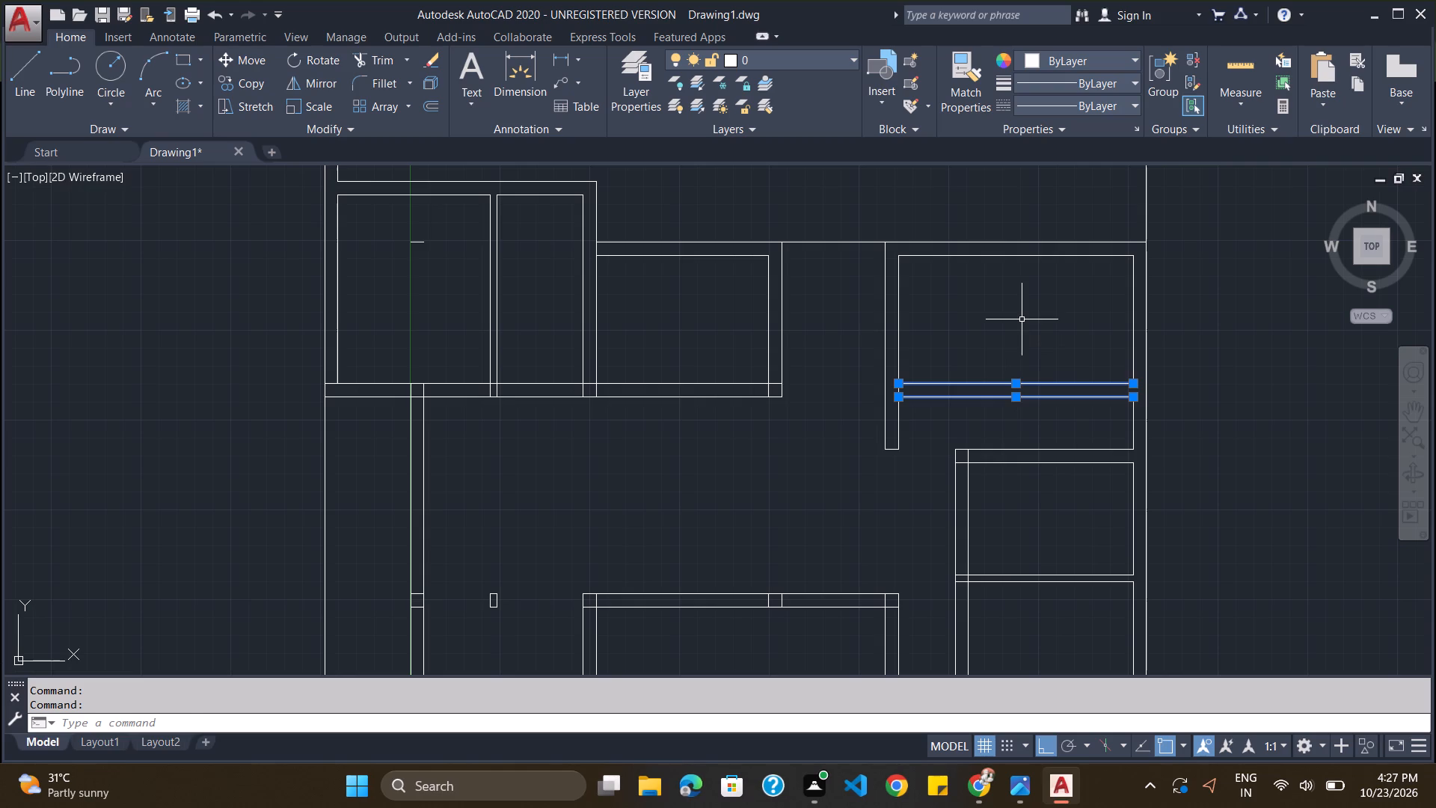
key("Delete")
Extend the east wall's inner line to close the gap where the northeast room's south wall met it.
type("tri")
left_click(1105, 411)
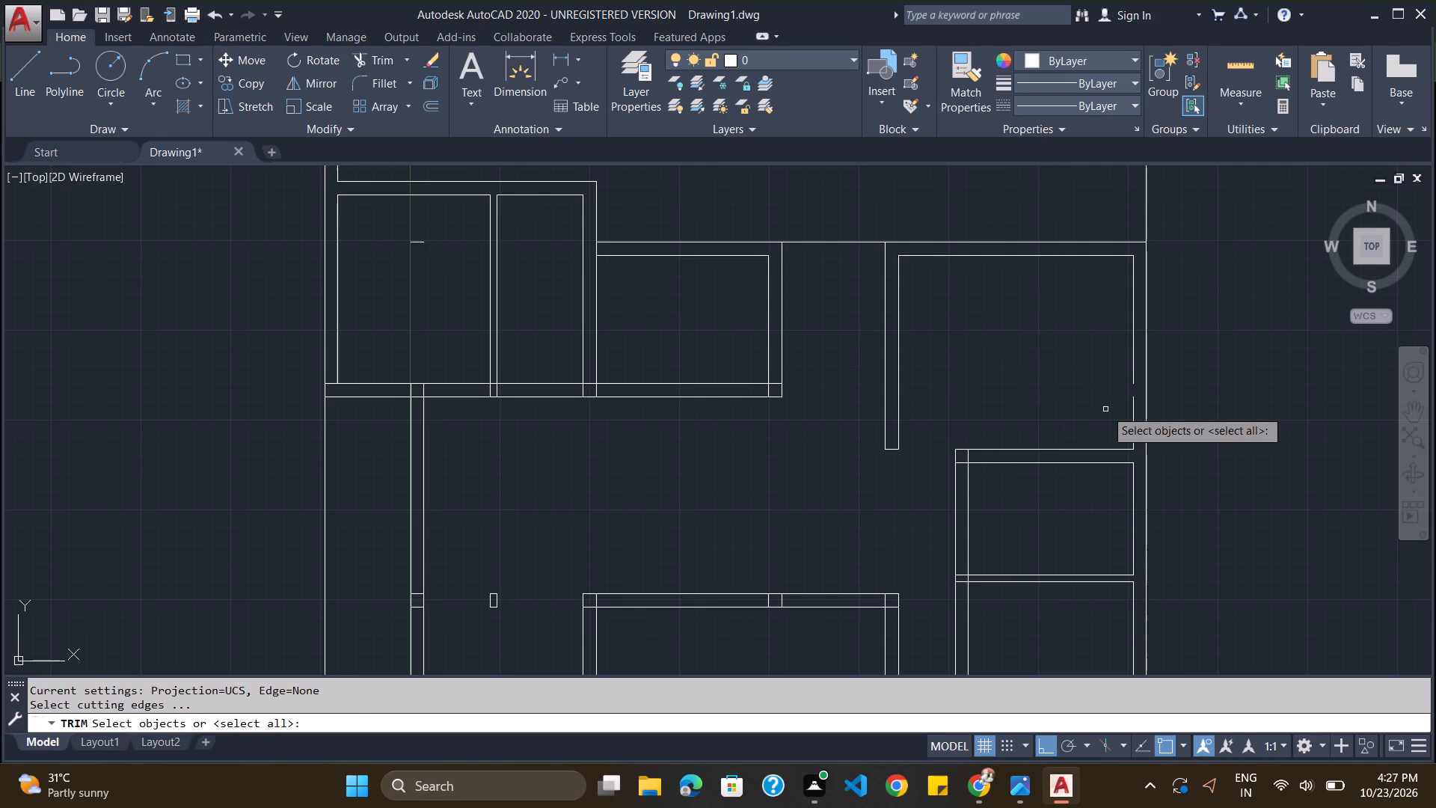
key("Return")
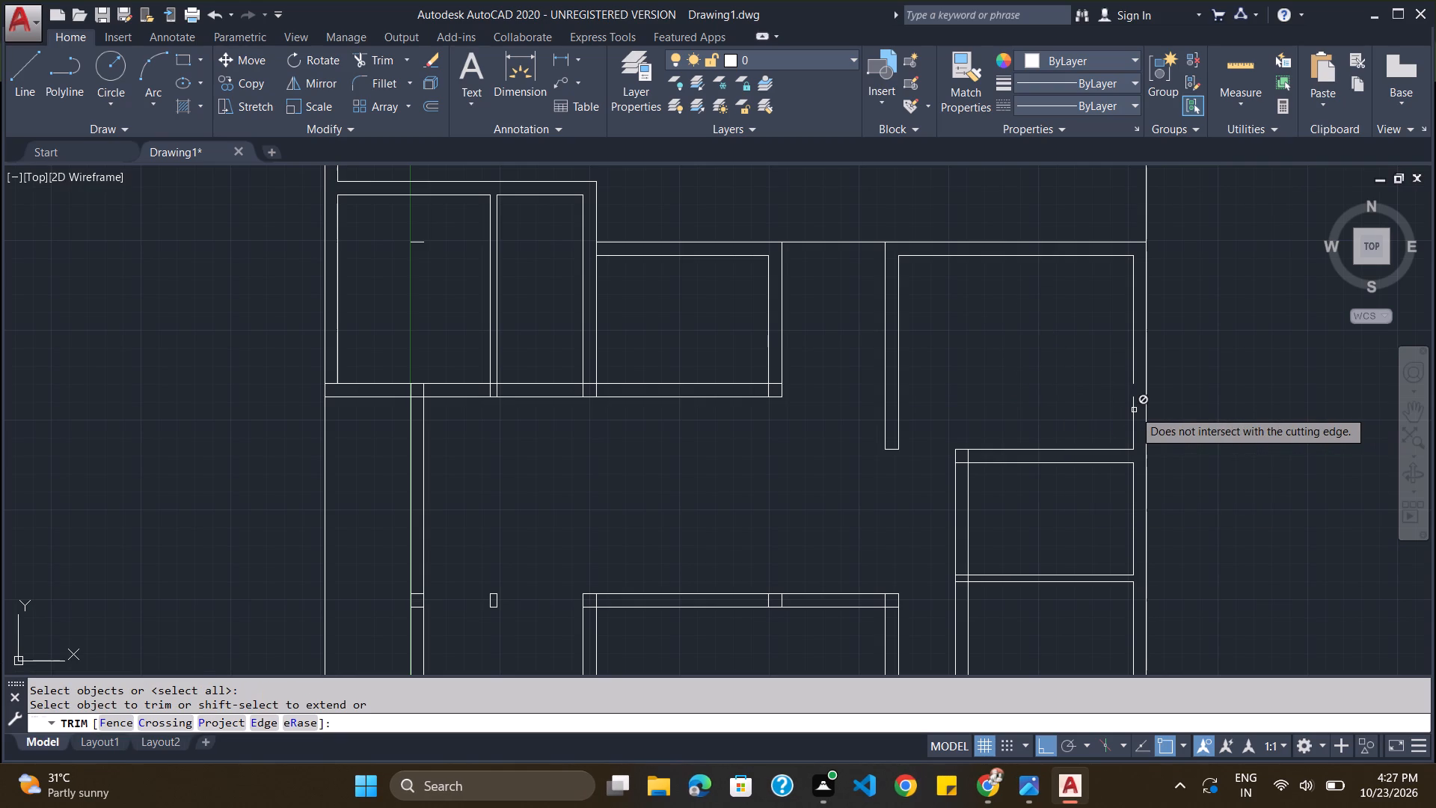
left_click(1134, 410, "shift")
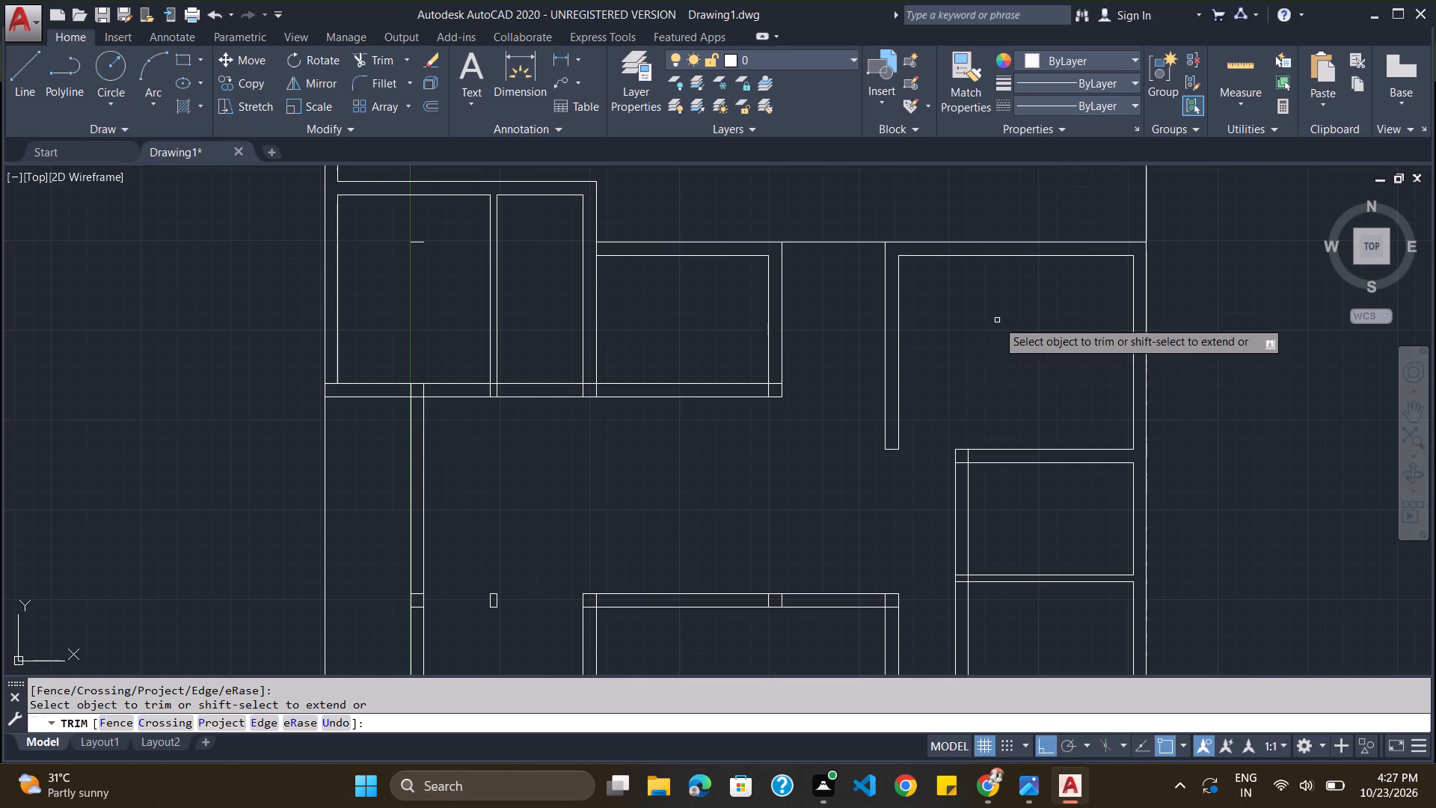
At the upper east room's northwest corner, trim both overlapping inner lines and extend the west wall's inner line back to the north line.
scroll(948, 474, "up", 2)
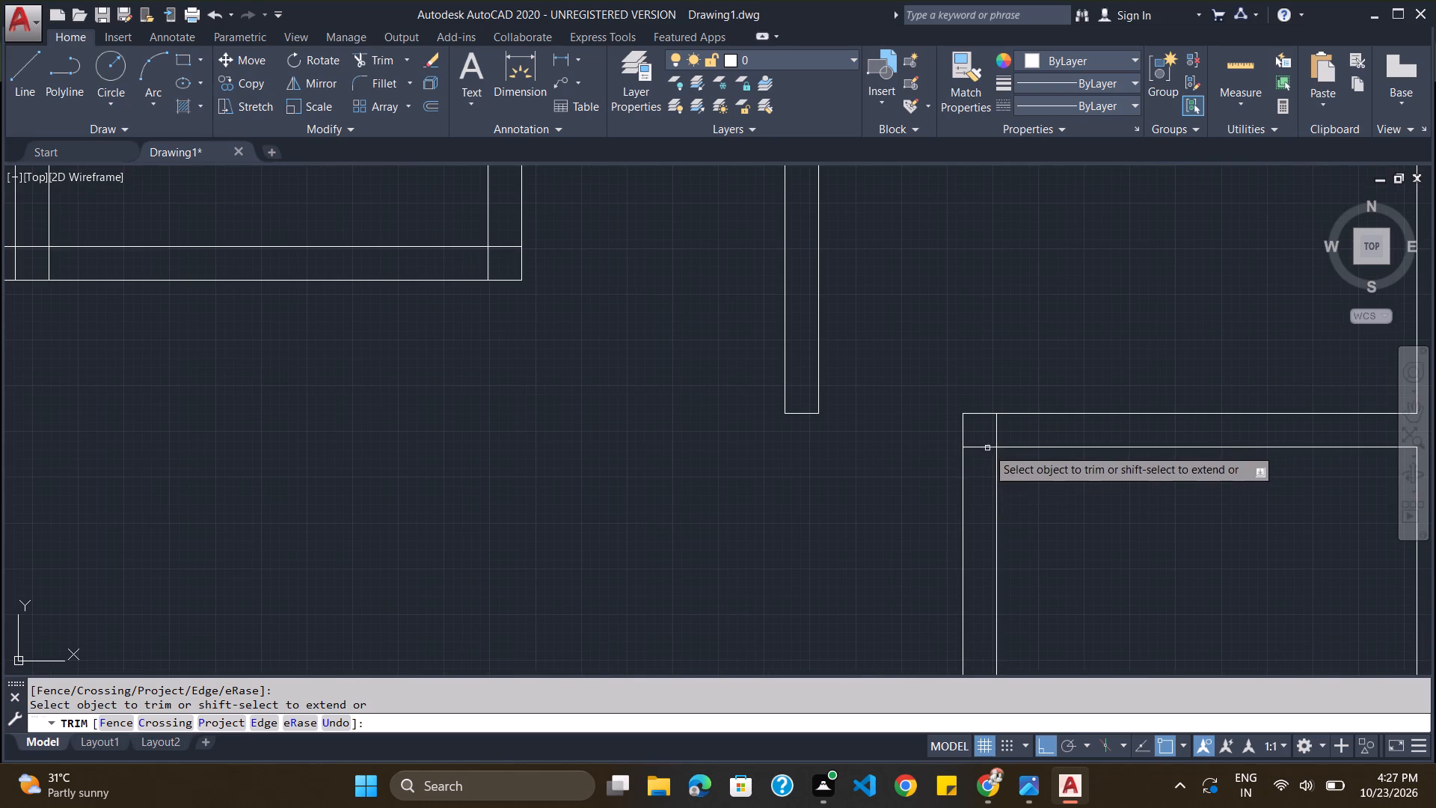
left_click(982, 449)
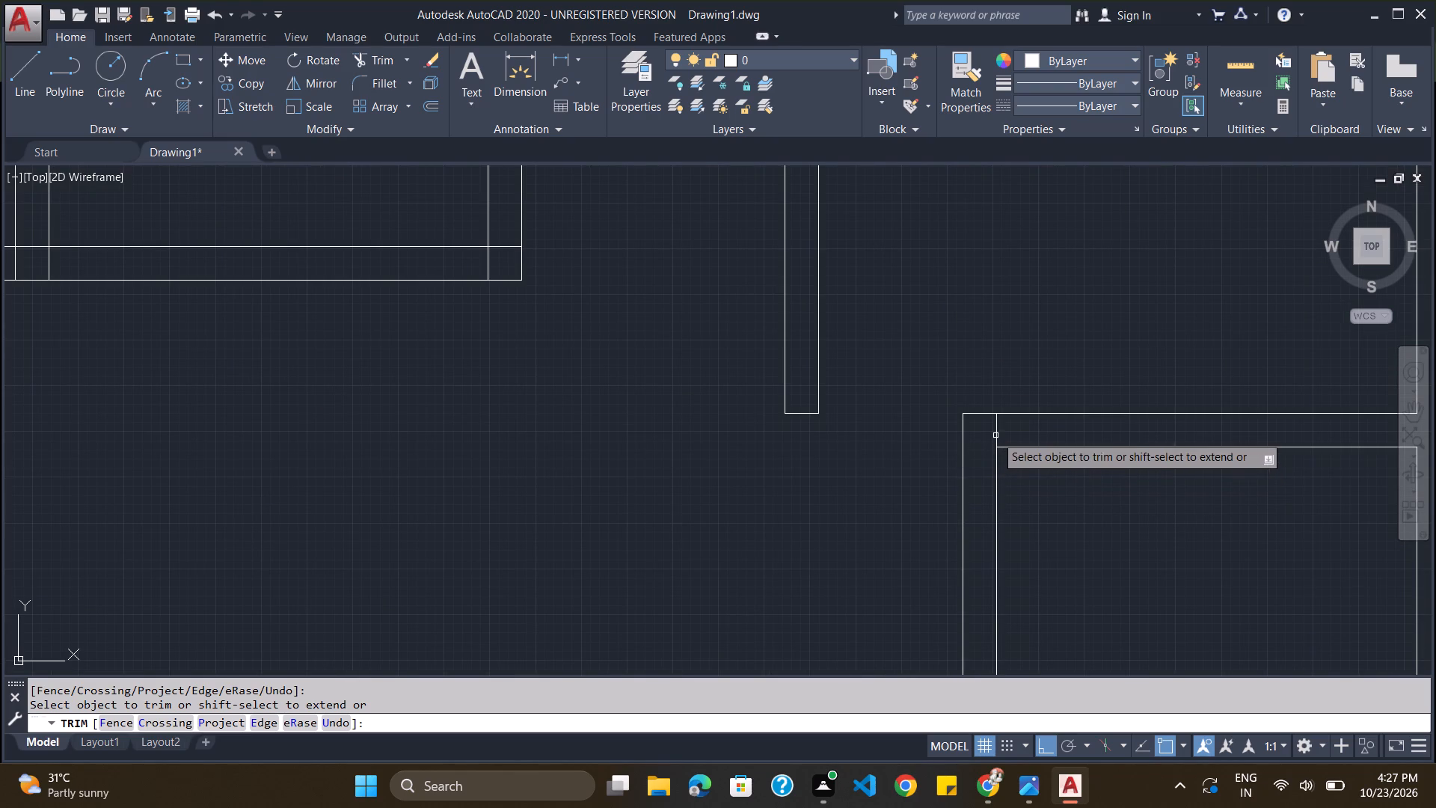
left_click(996, 434)
scroll(1008, 462, "down", 2)
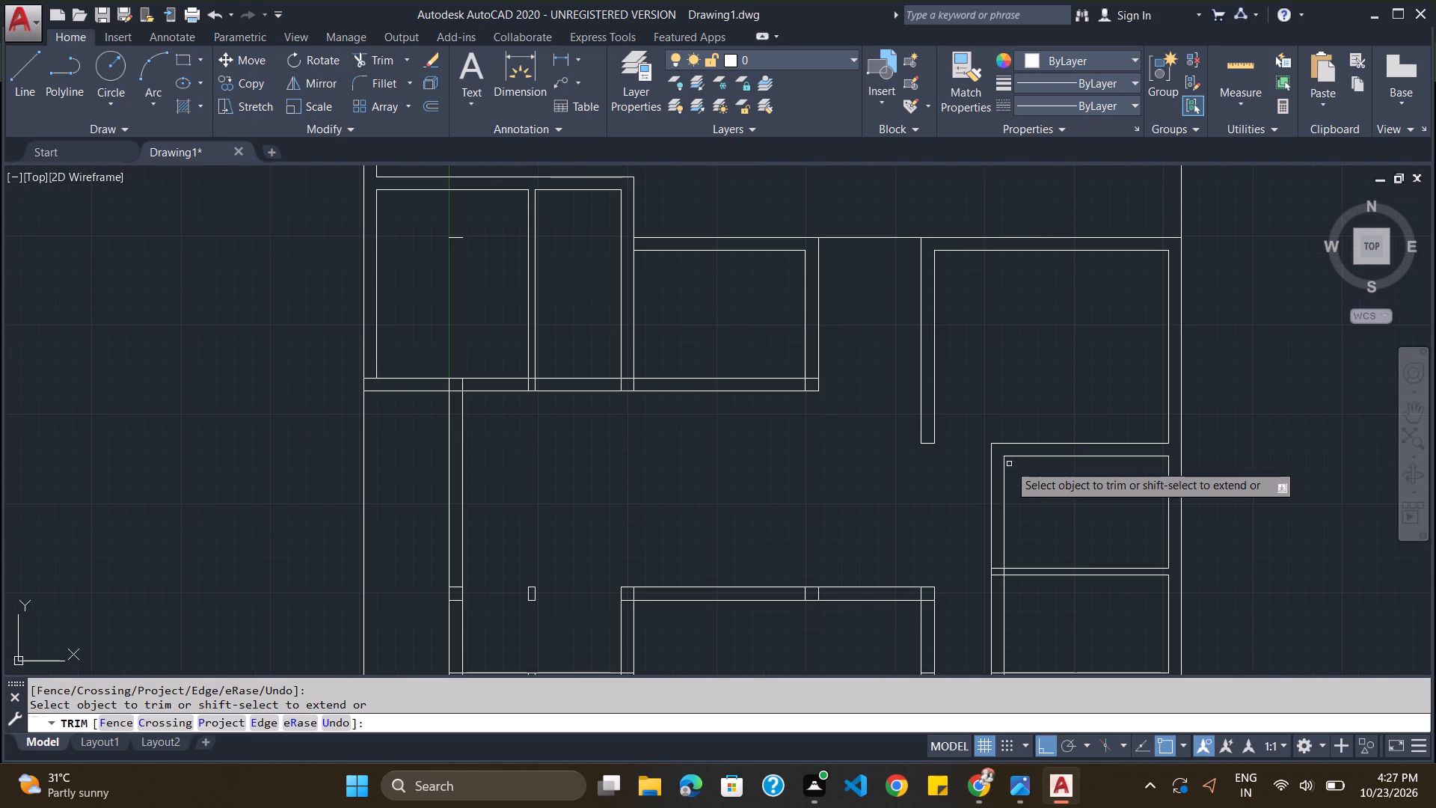
left_click(1006, 472, "shift")
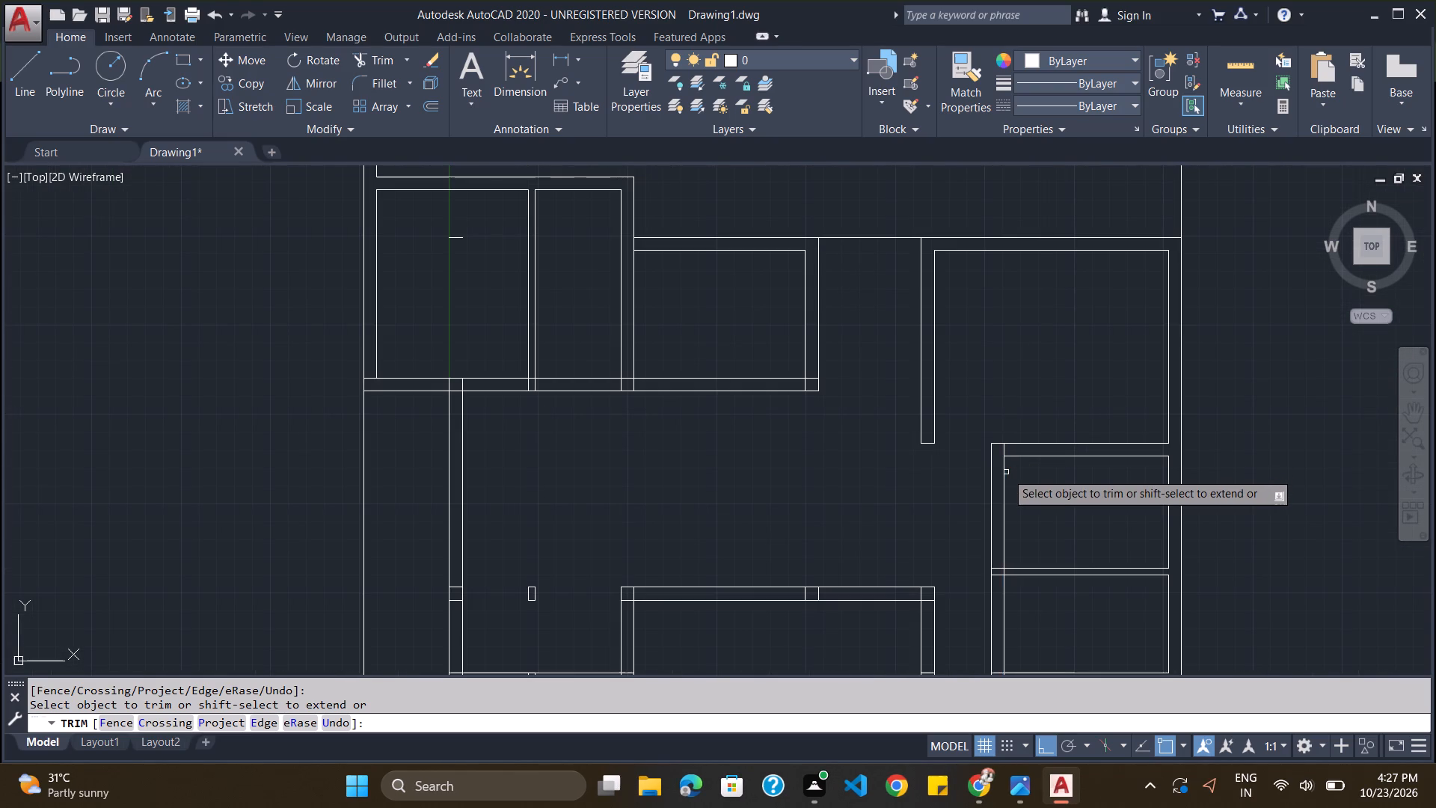
Trim the overlapping lines in the two small east rooms' west wall, at the partition between them and at the southwest corner.
scroll(1016, 465, "down", 4)
scroll(1016, 503, "up", 5)
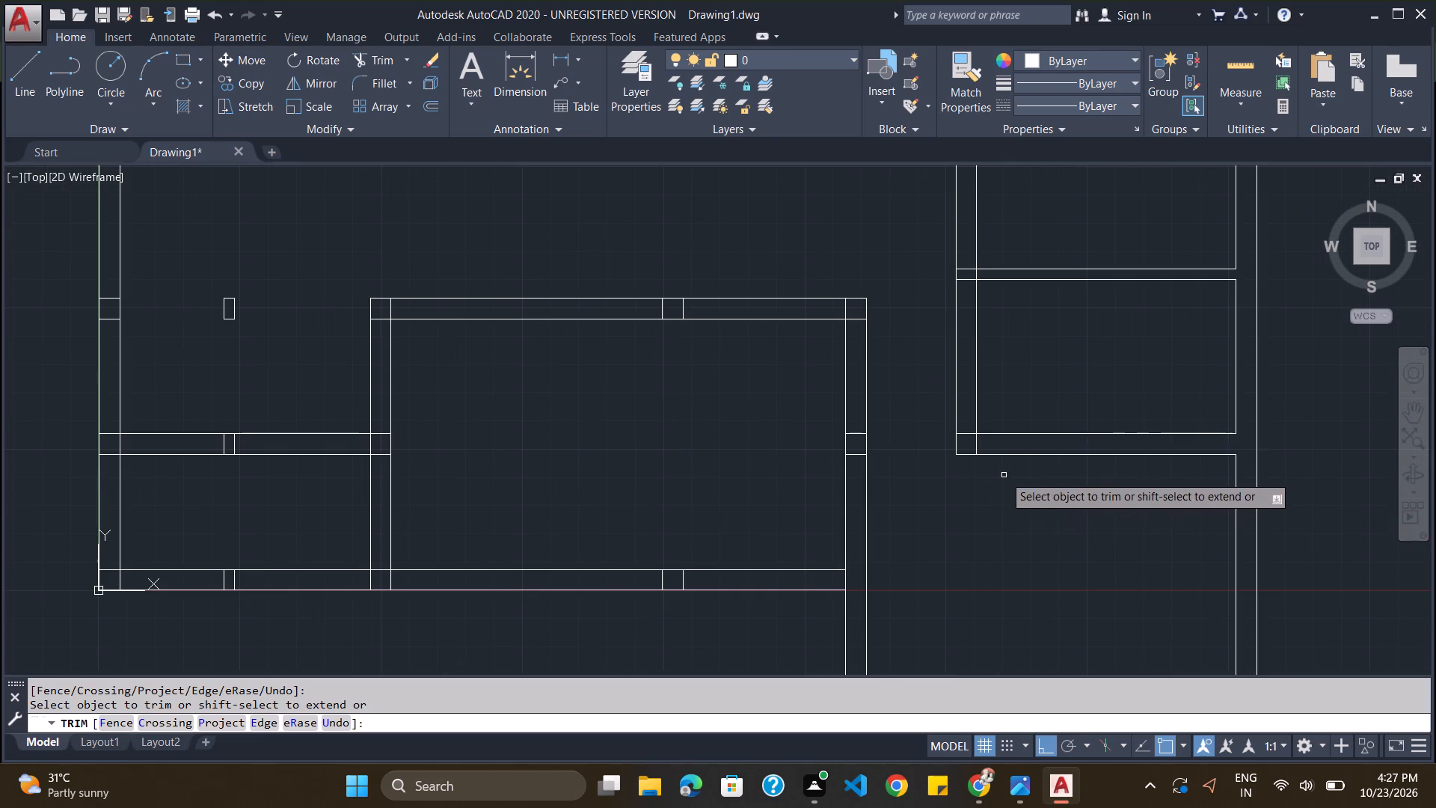
left_click(968, 278)
left_click(968, 266)
left_click(968, 267)
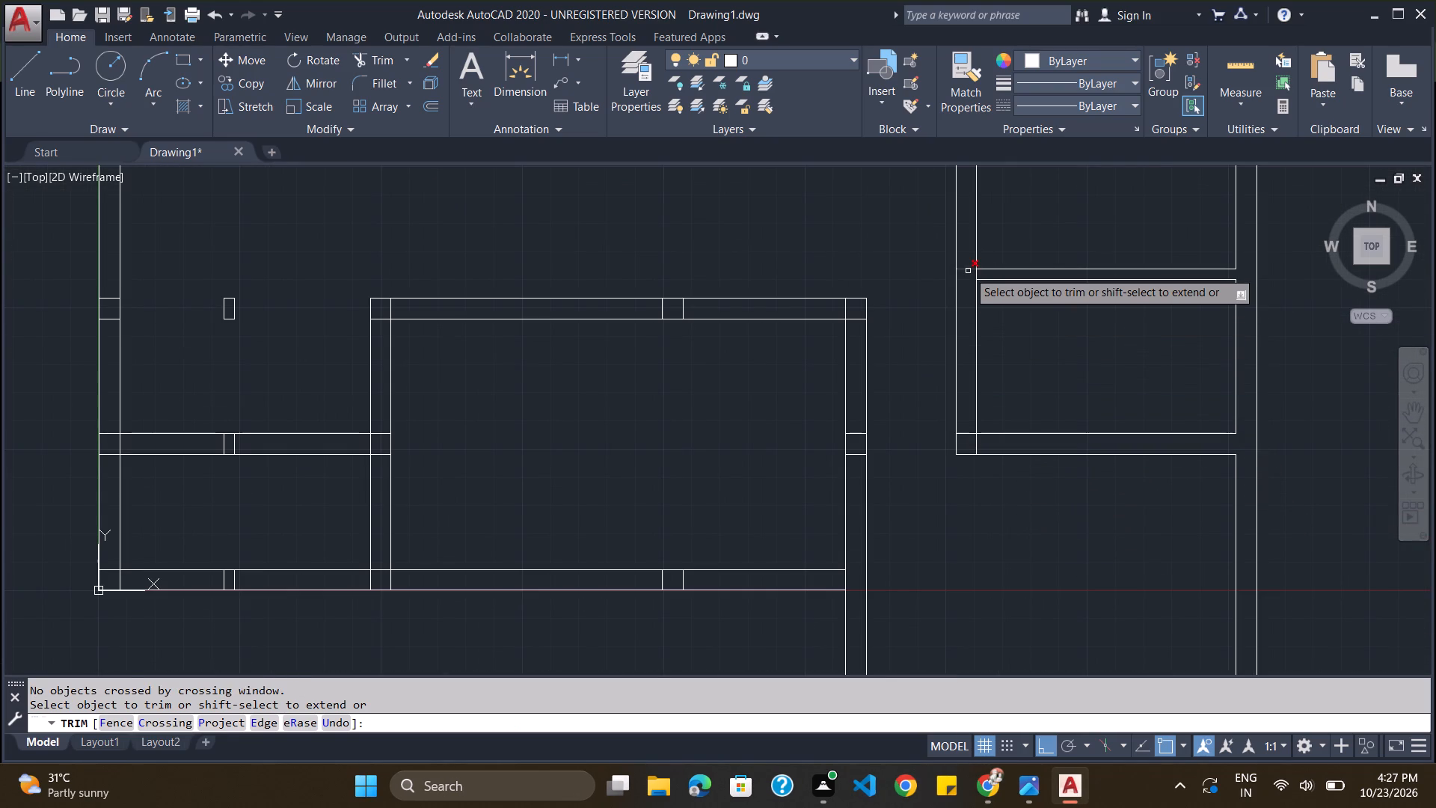
left_click(968, 271)
scroll(968, 271, "up", 3)
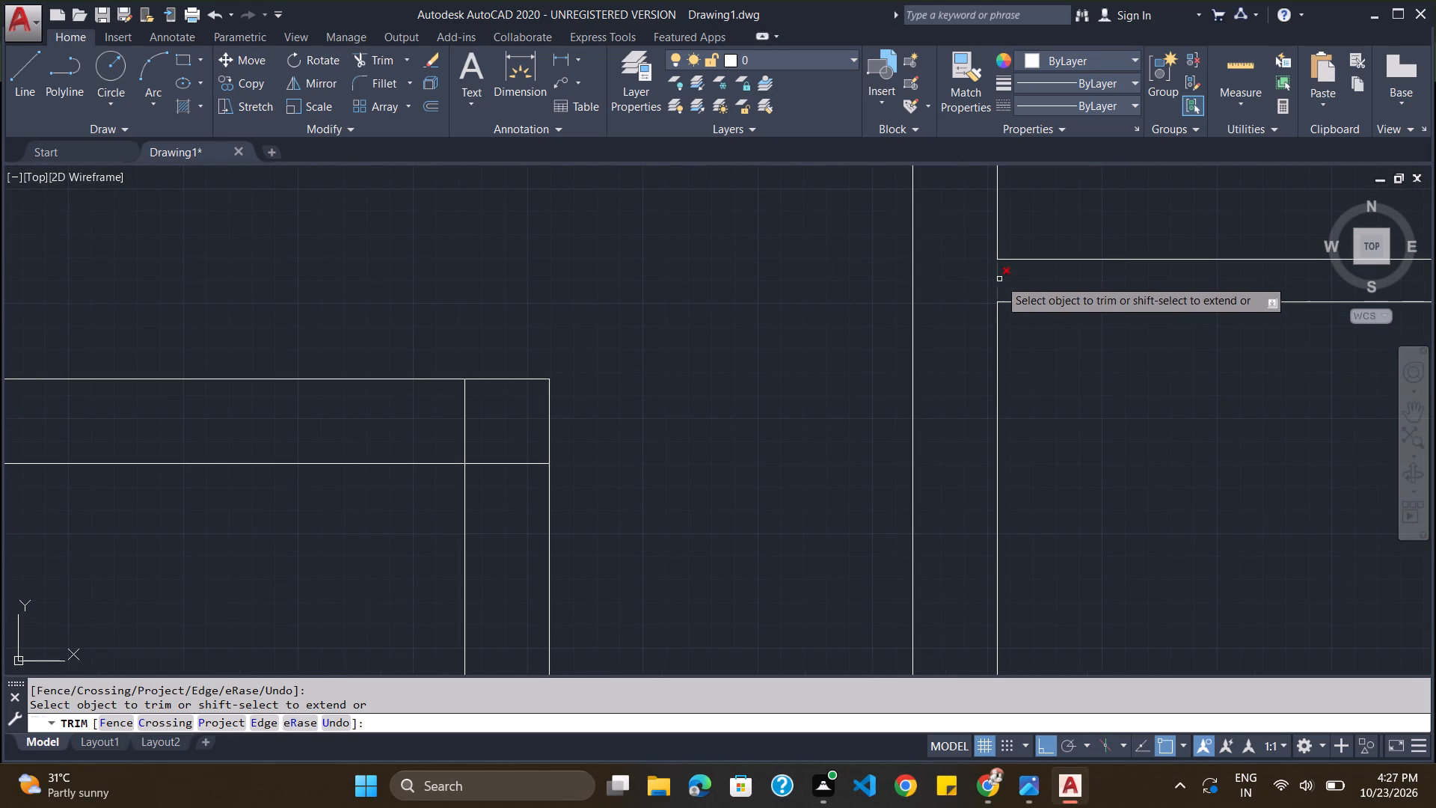
left_click(999, 279)
scroll(999, 279, "down", 2)
scroll(987, 486, "down", 1)
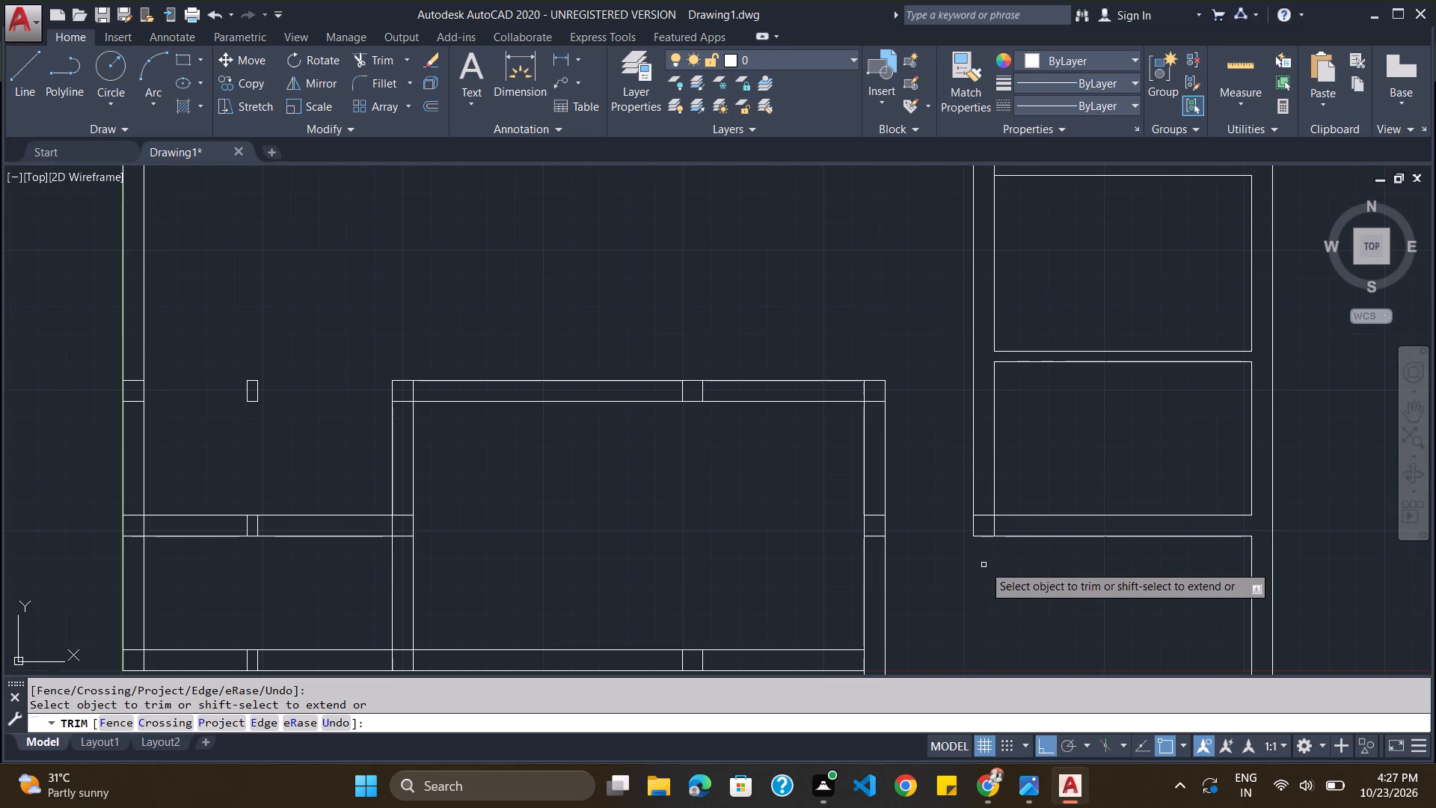
scroll(989, 571, "up", 1)
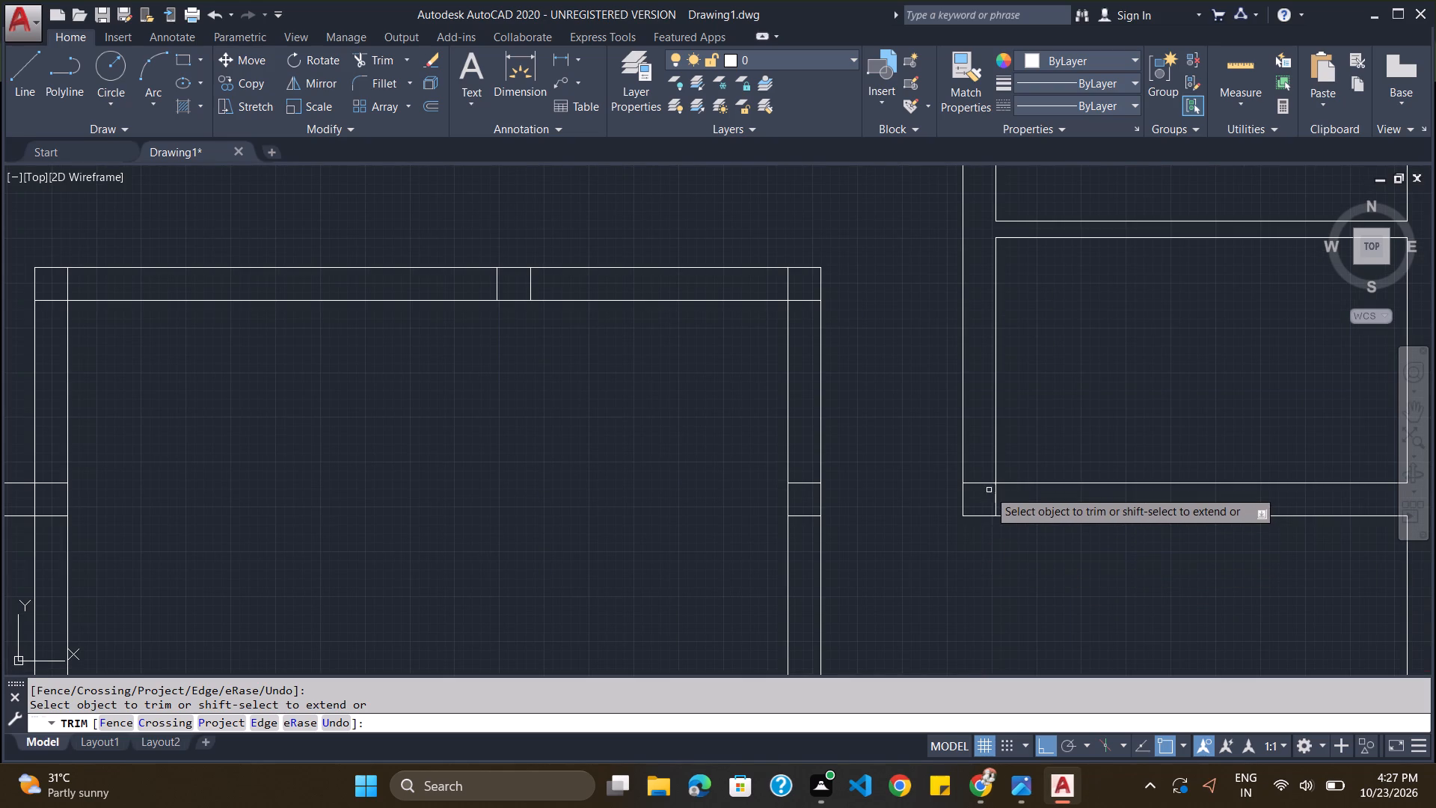
left_click(987, 486)
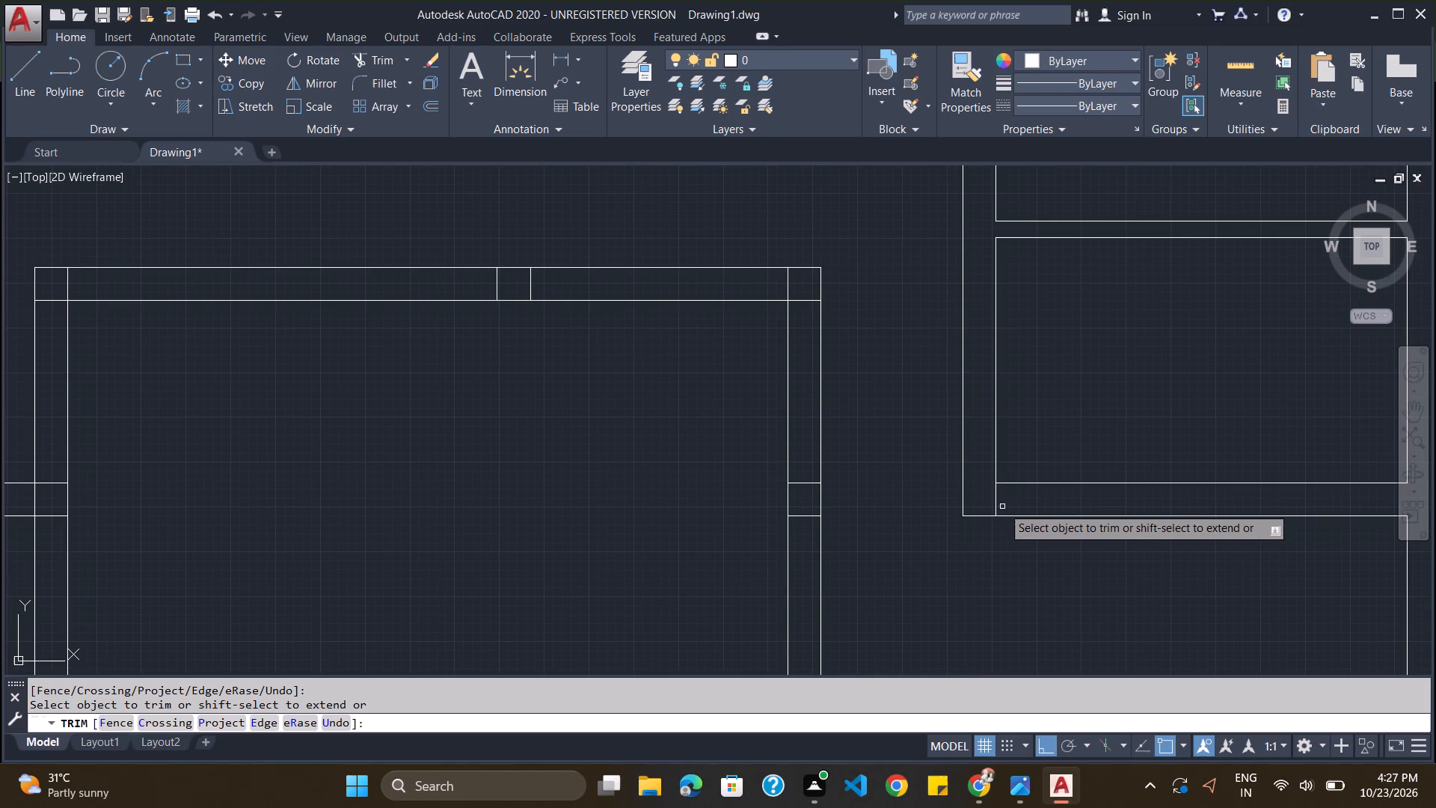
Trim both overlapping inner wall lines at the large central room's northeast corner.
scroll(1088, 484, "down", 4)
scroll(1145, 484, "up", 2)
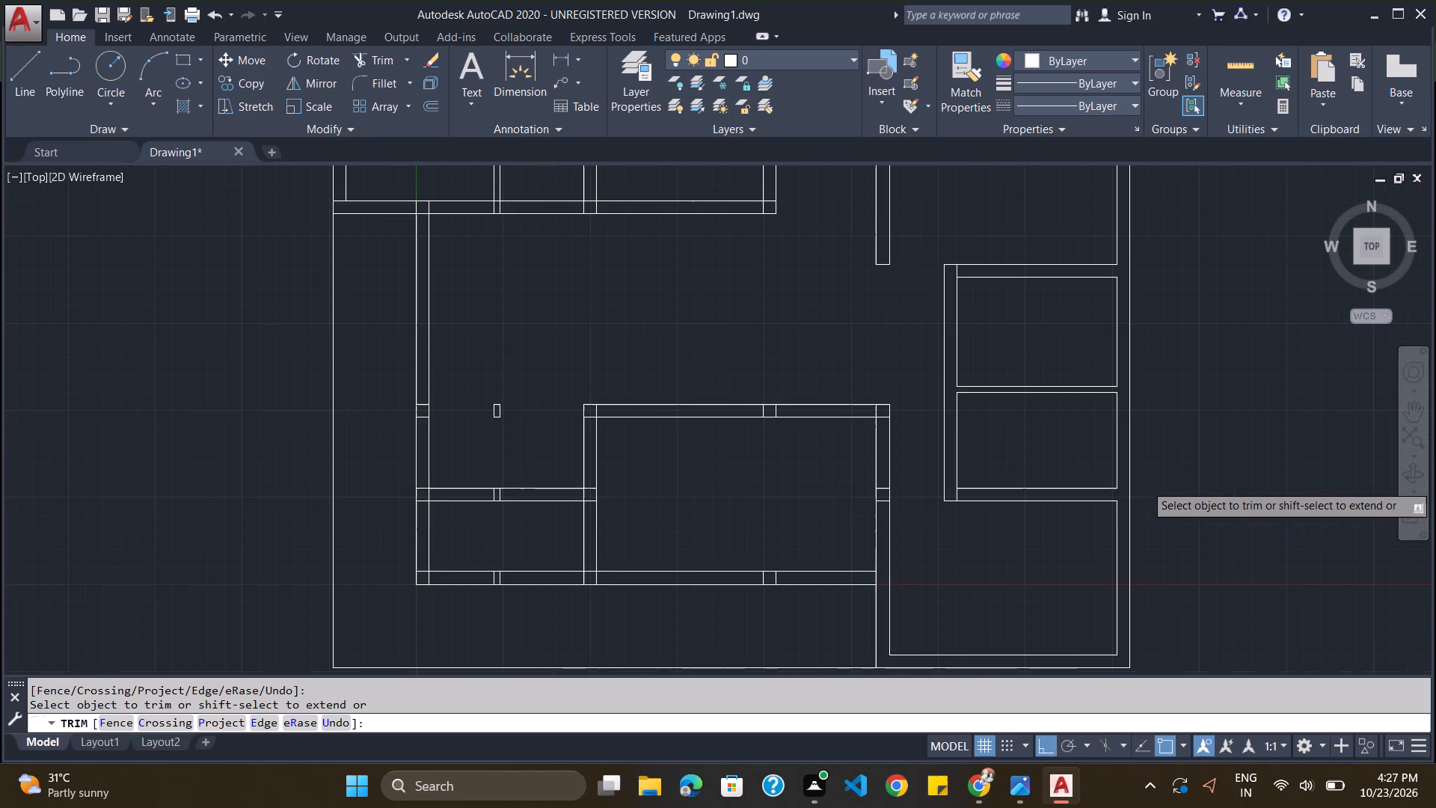
scroll(1145, 484, "down", 3)
scroll(1095, 562, "up", 4)
scroll(1095, 562, "down", 1)
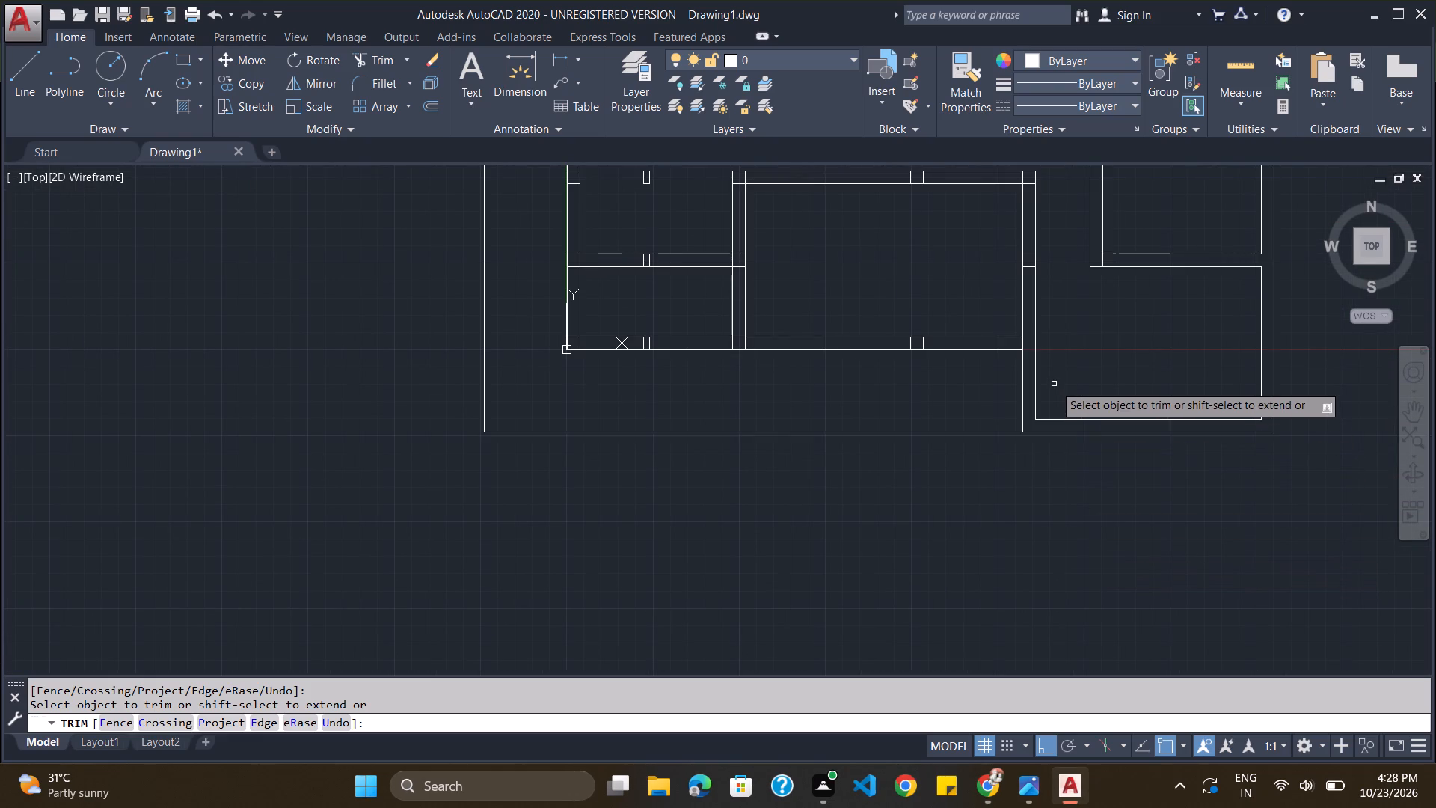
scroll(1054, 384, "down", 1)
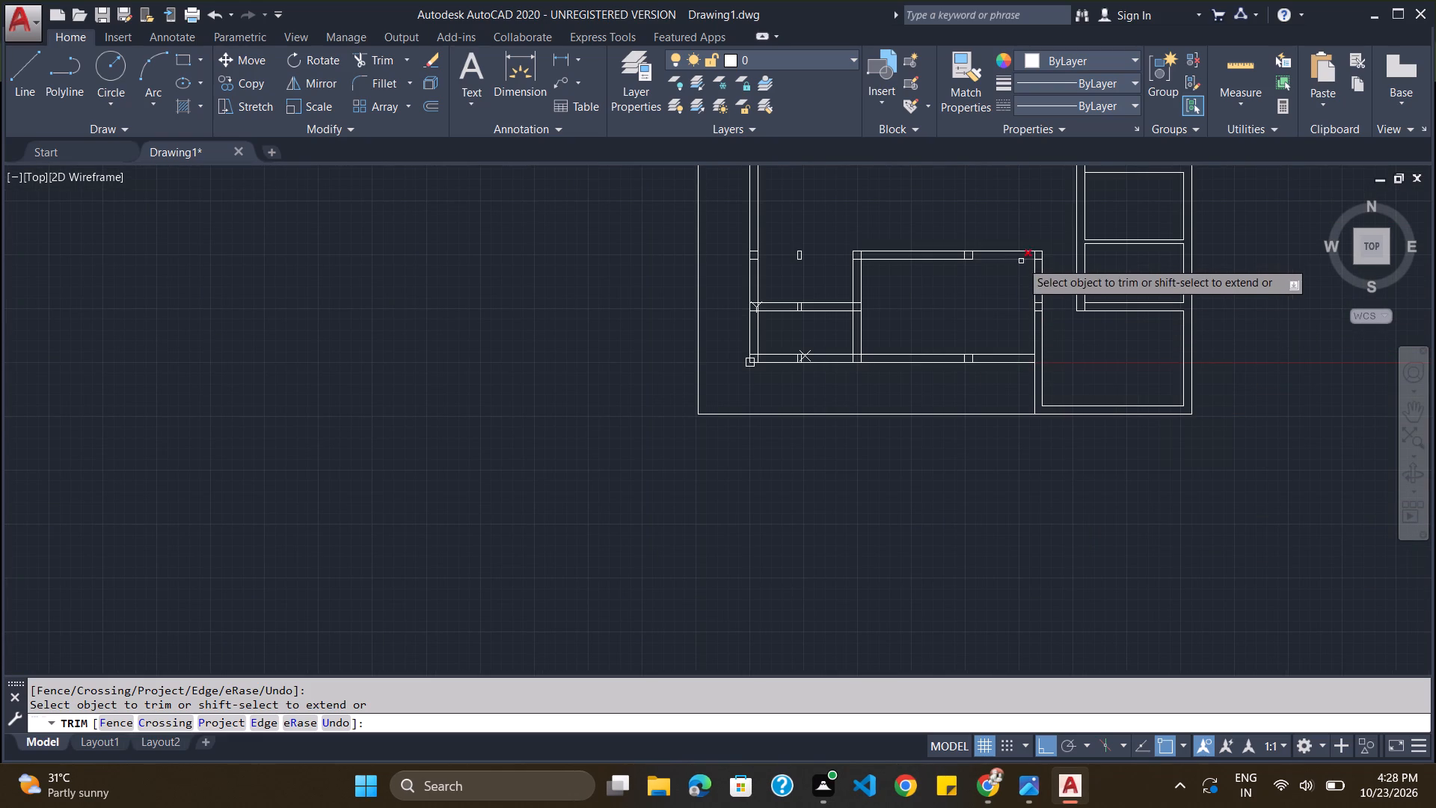
scroll(1038, 245, "up", 3)
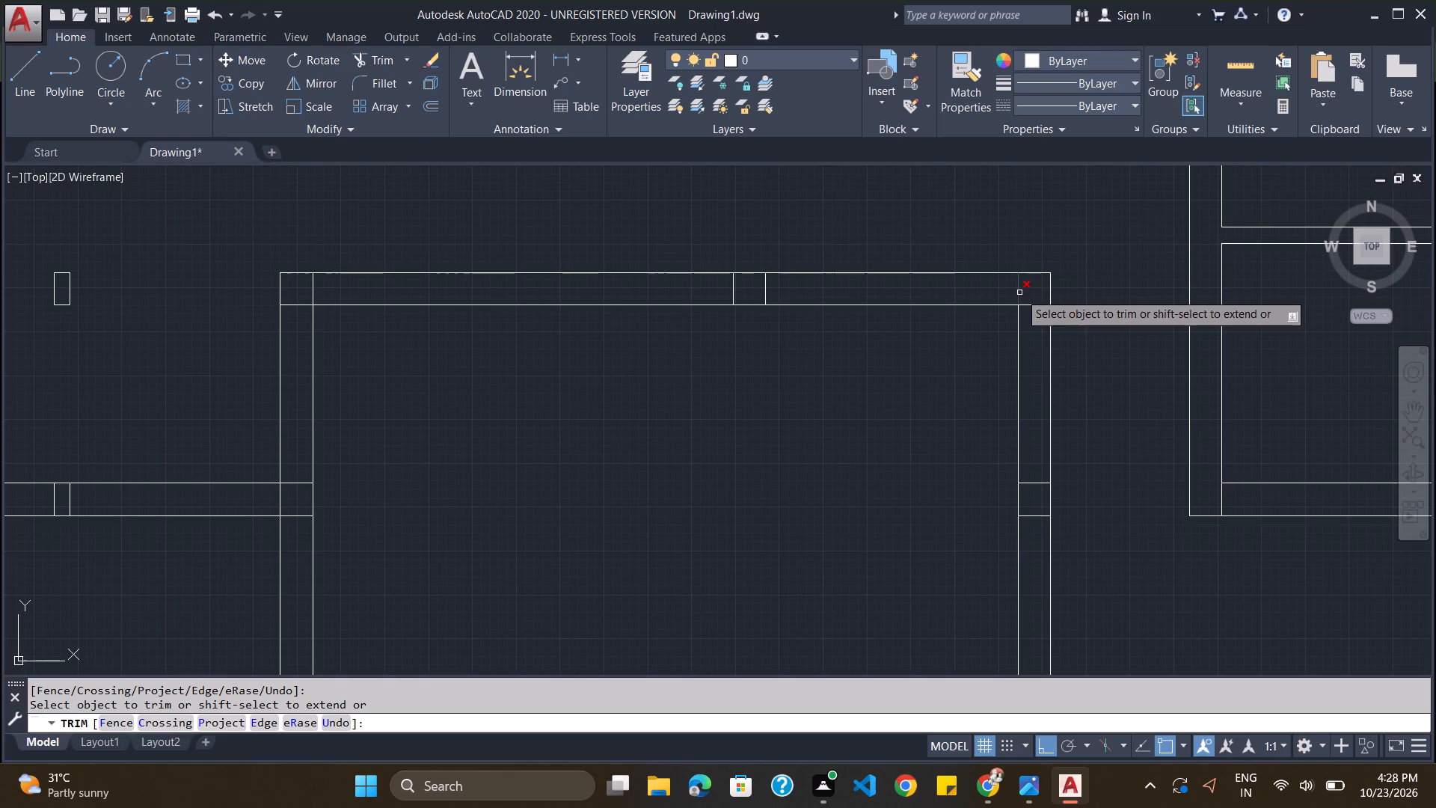
left_click(1021, 293)
left_click(1012, 289)
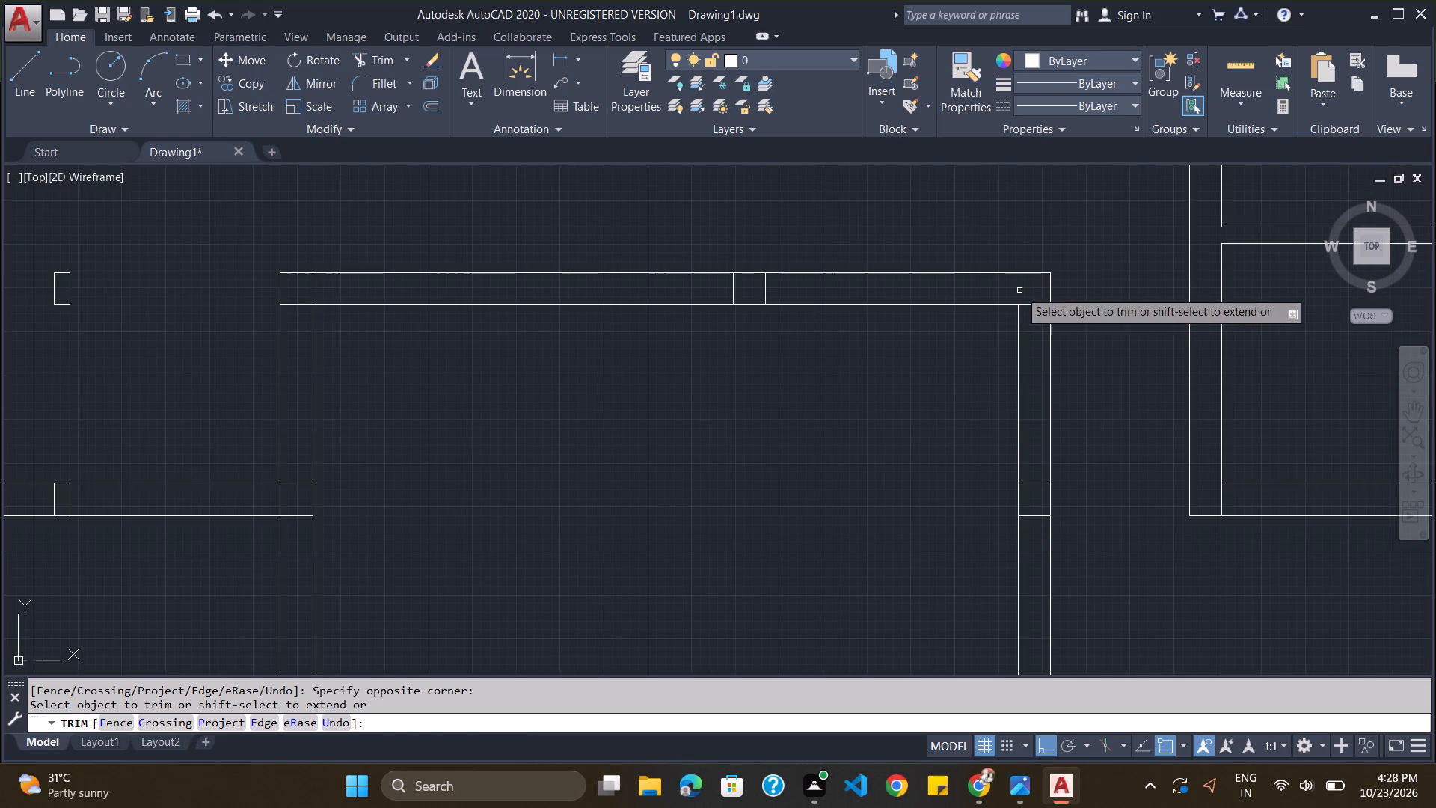
left_click(1039, 304)
scroll(727, 339, "down", 2)
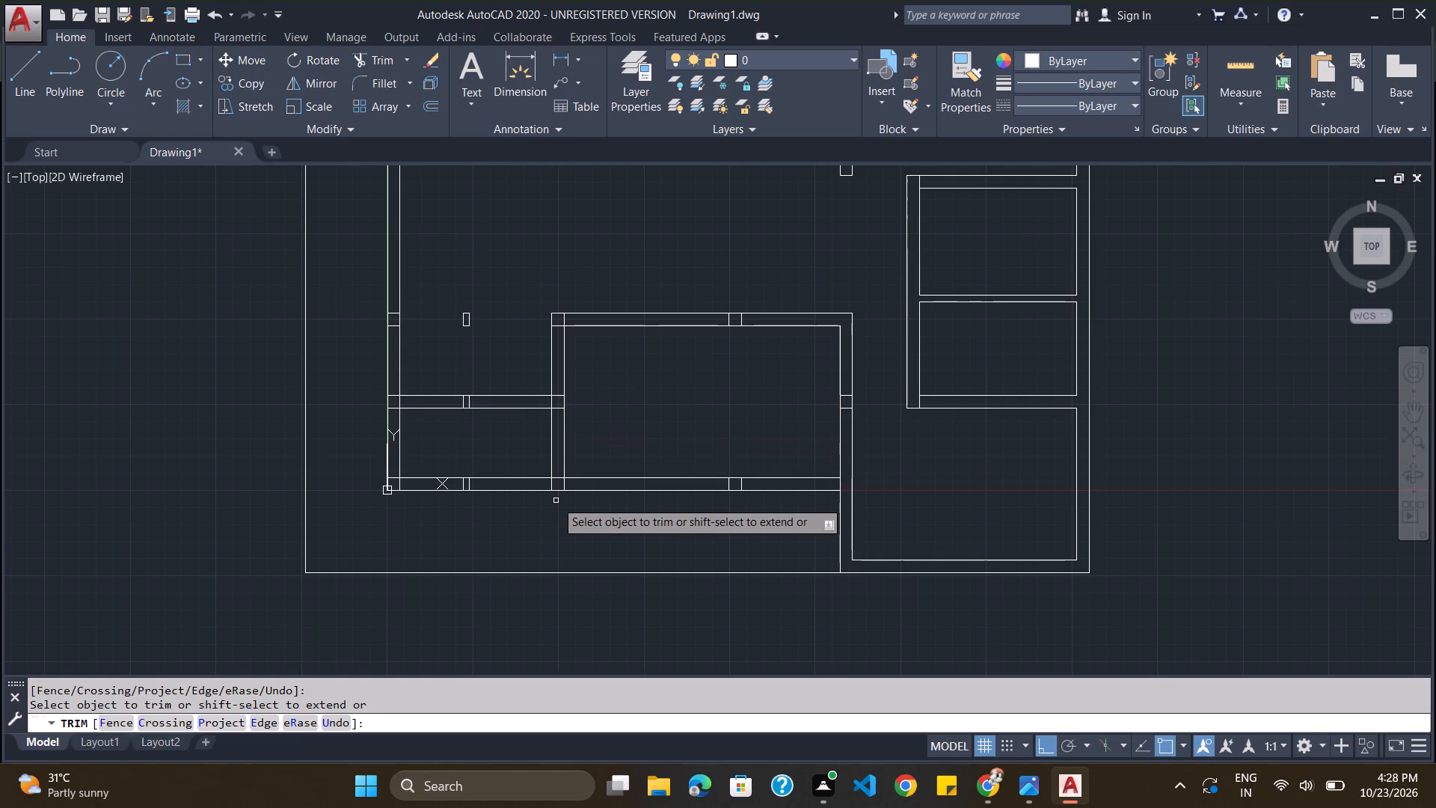
Trim the crossing wall lines at the small southwest room's southeast, southwest and northwest corners.
left_click(556, 477)
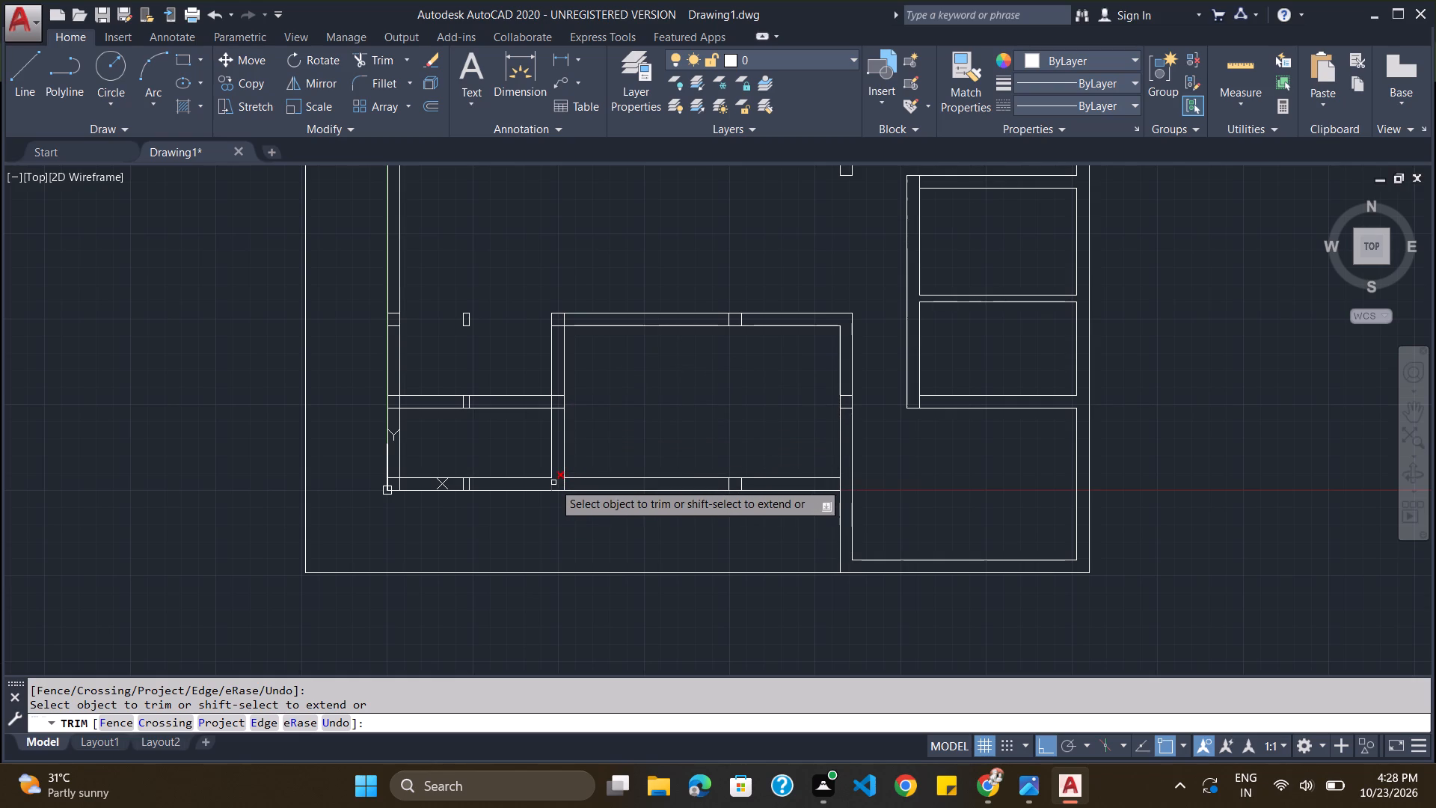
left_click(553, 483)
left_click(564, 485)
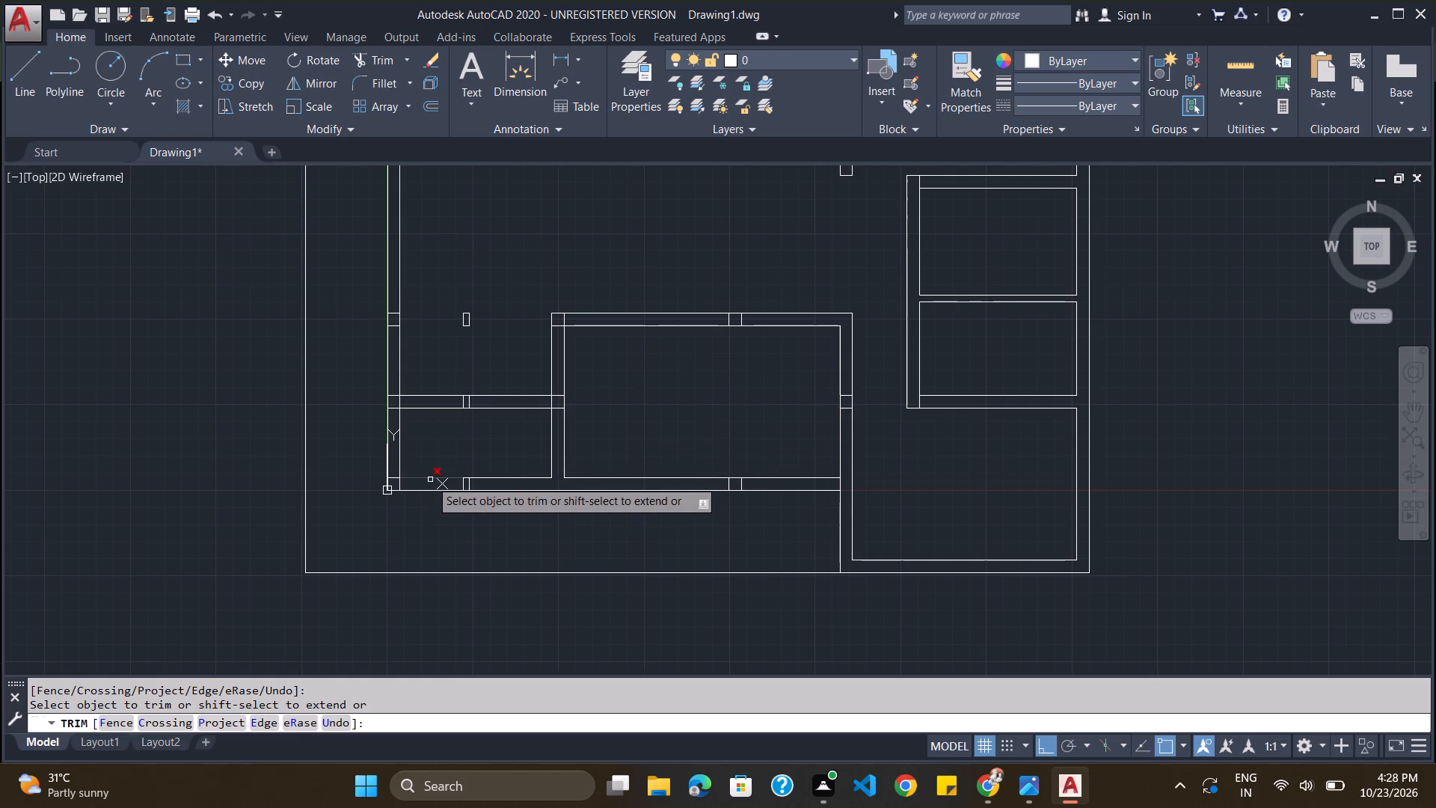
scroll(399, 483, "up", 2)
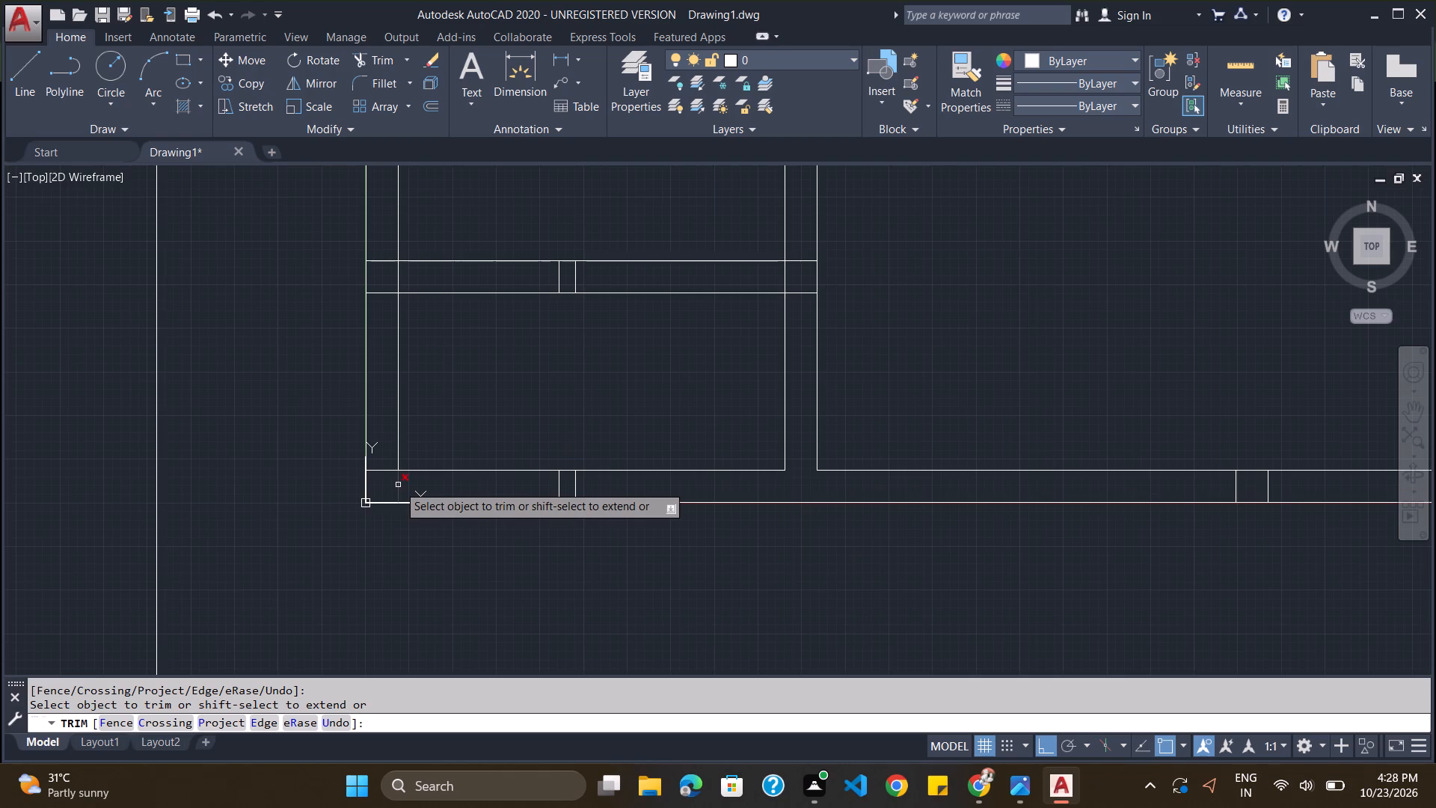
left_click(398, 485)
left_click(382, 473)
scroll(405, 348, "down", 2)
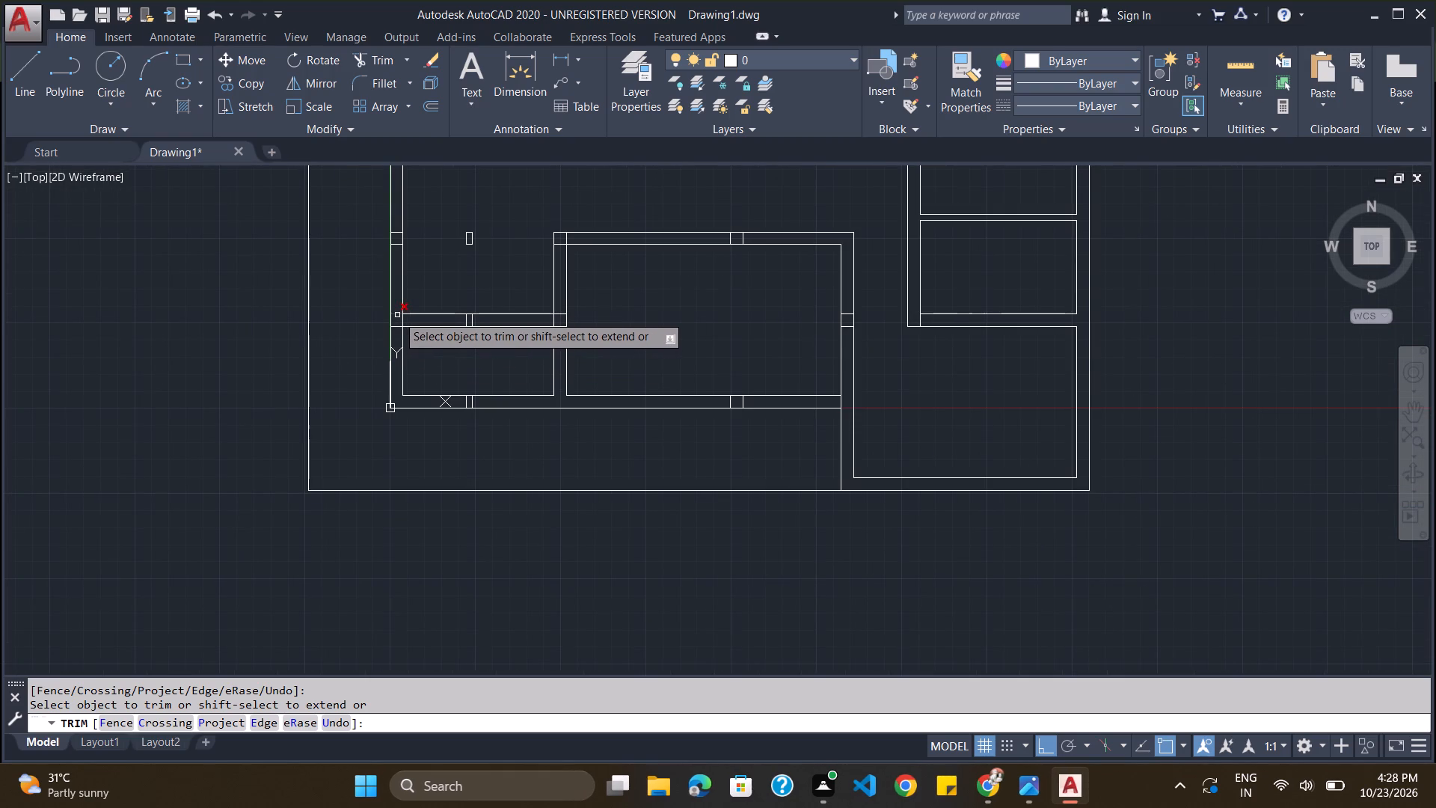
left_click(397, 315)
left_click(397, 325)
left_click(401, 322)
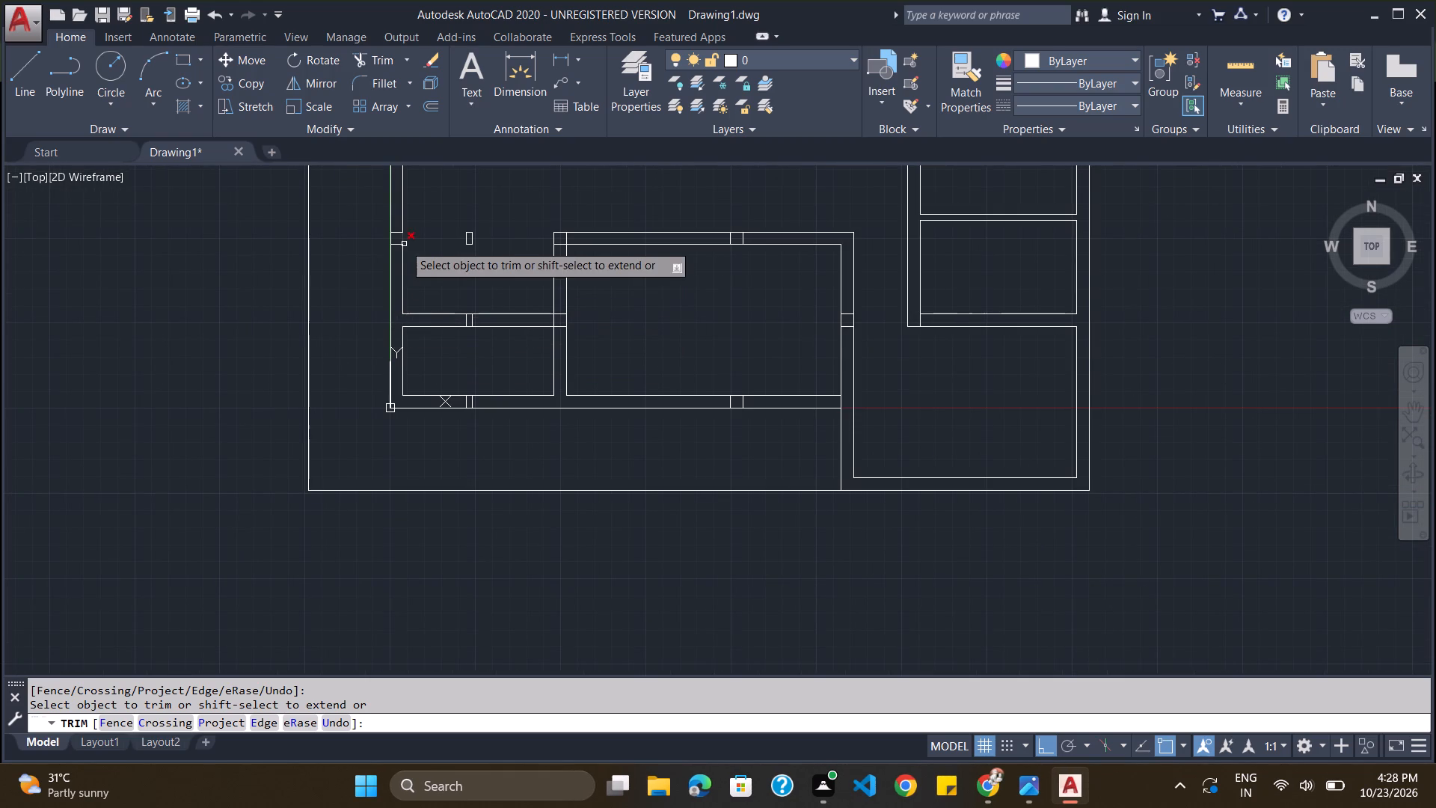
Trim the northwest room's south wall lines where they cross the inner west wall and the outer west wall.
scroll(394, 260, "down", 6)
scroll(396, 237, "up", 4)
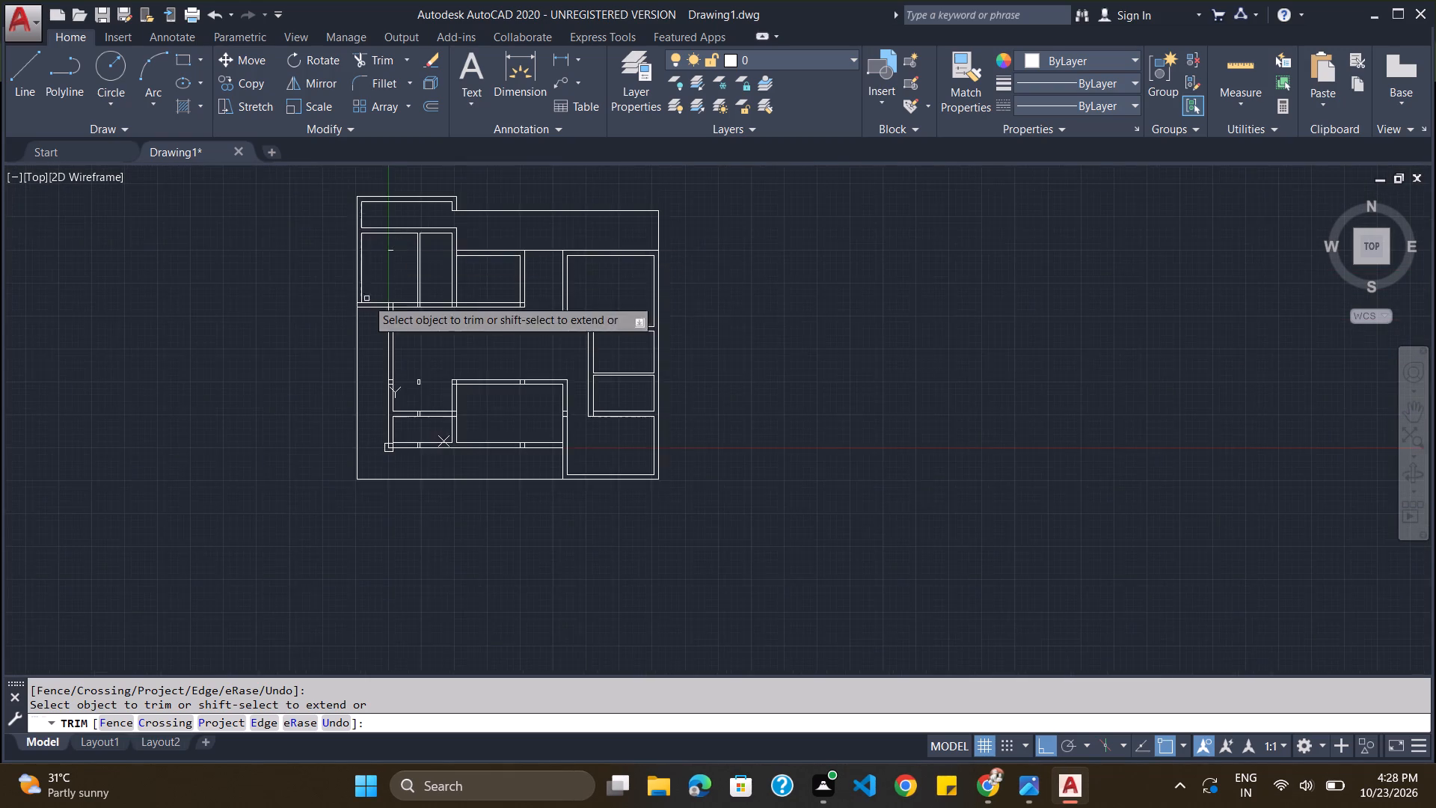
scroll(359, 305, "up", 2)
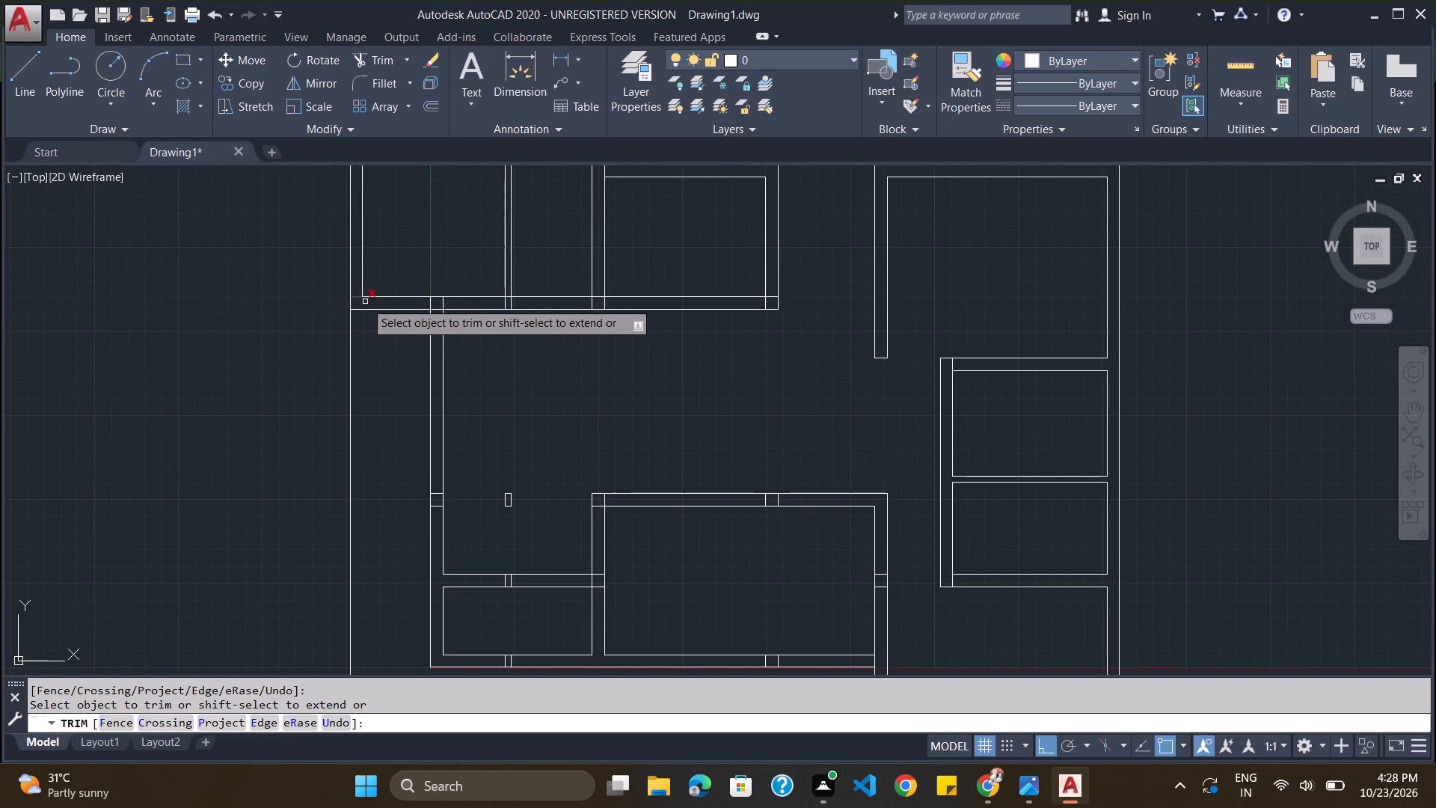
left_click(442, 304)
left_click(436, 308)
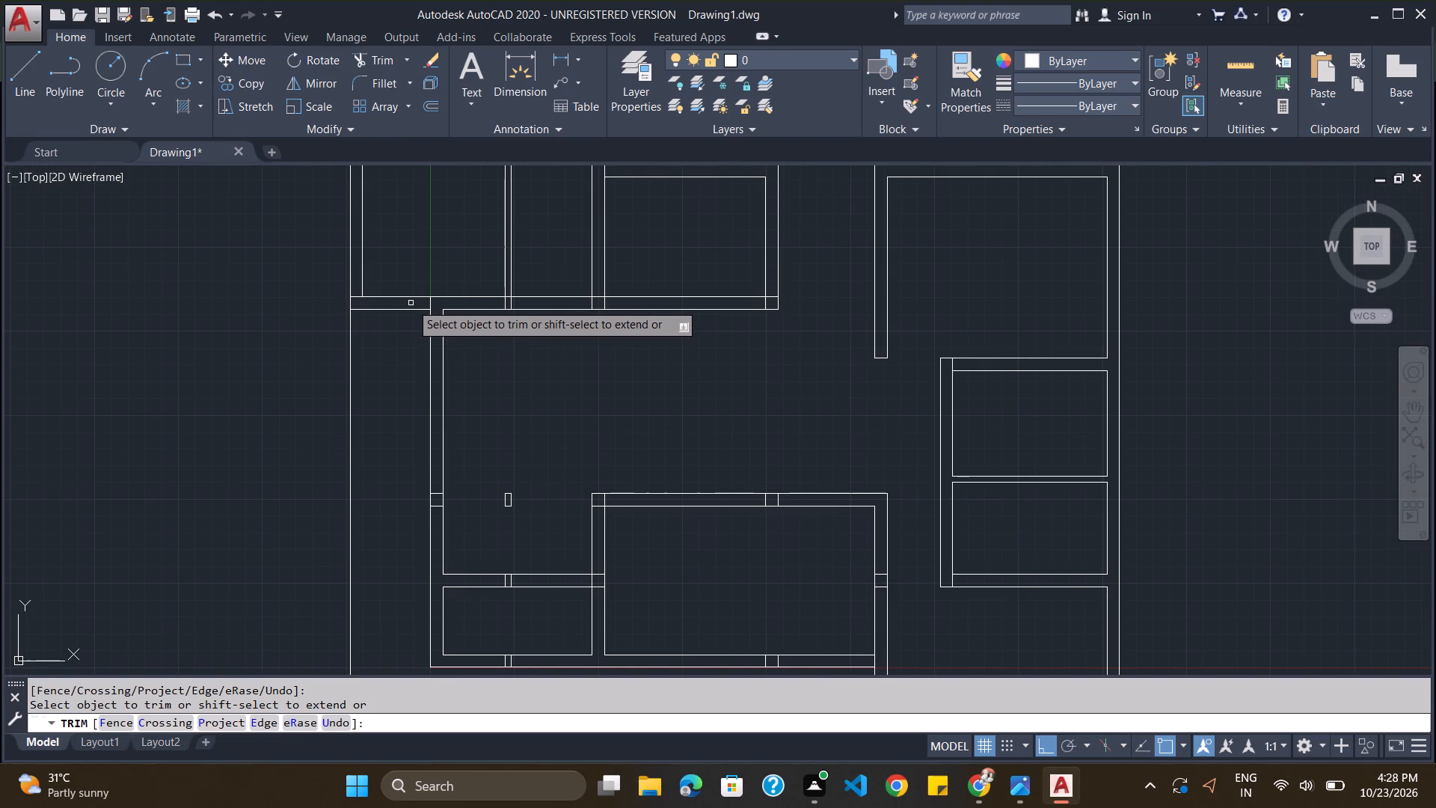
left_click(355, 299)
scroll(363, 300, "down", 3)
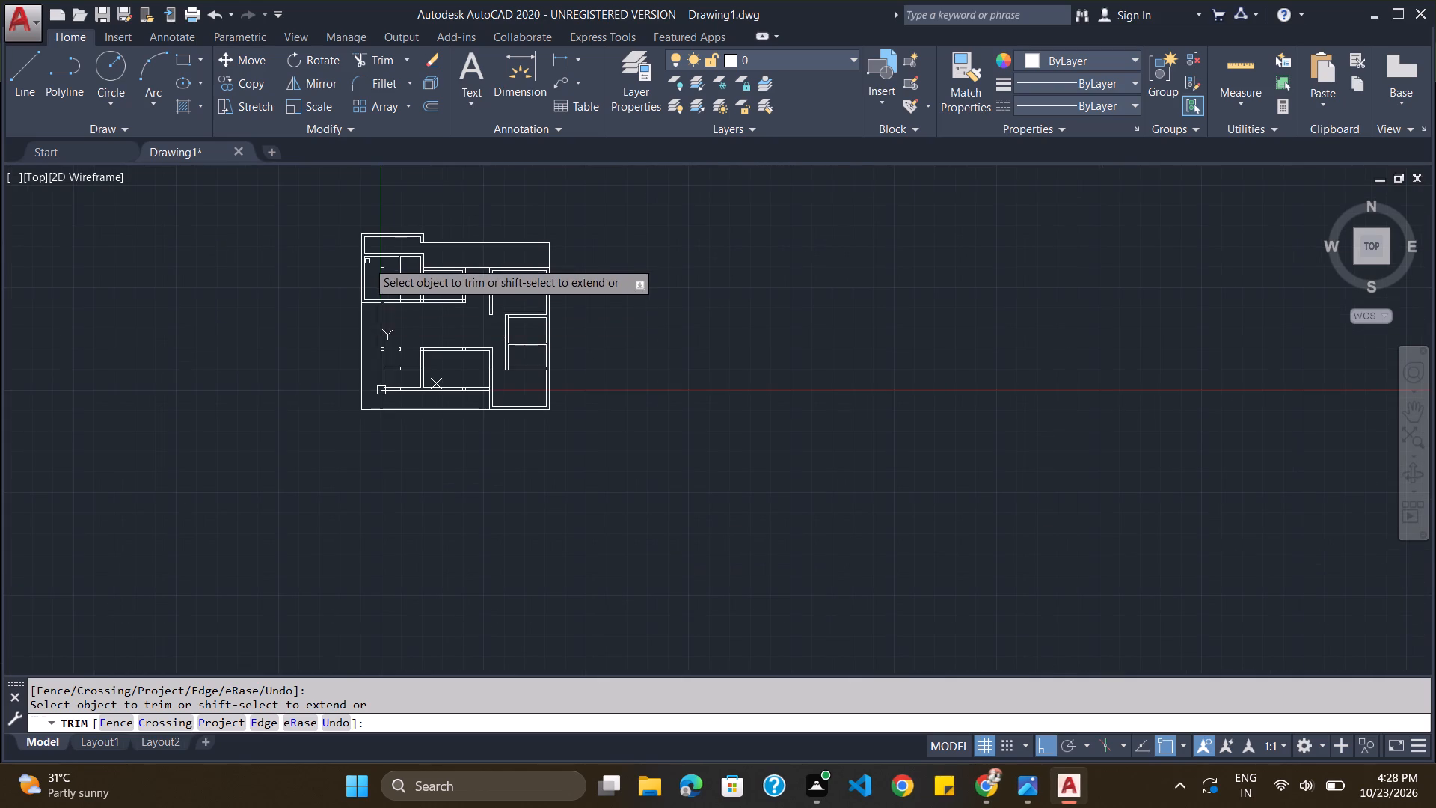
scroll(367, 260, "up", 4)
scroll(367, 260, "down", 1)
key("Escape")
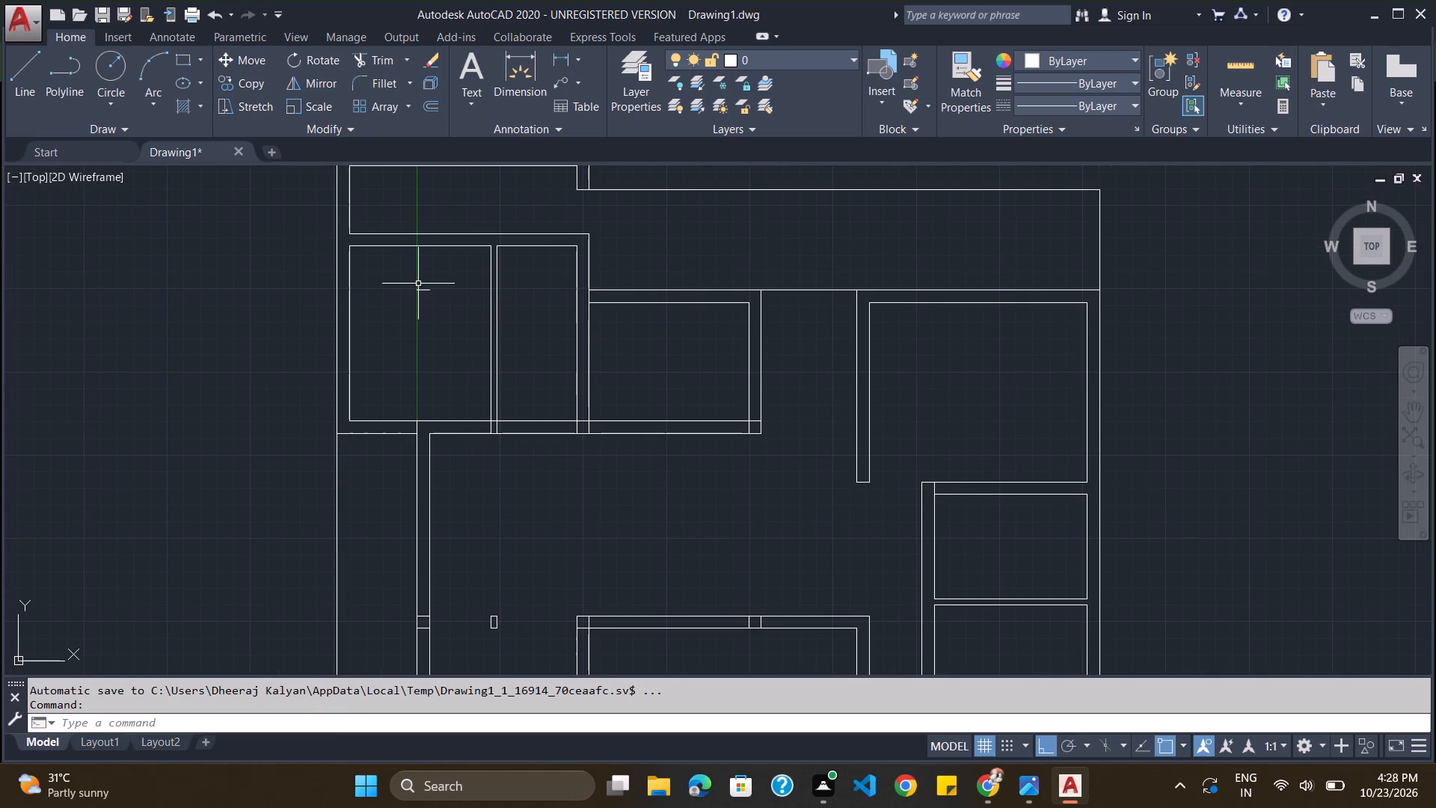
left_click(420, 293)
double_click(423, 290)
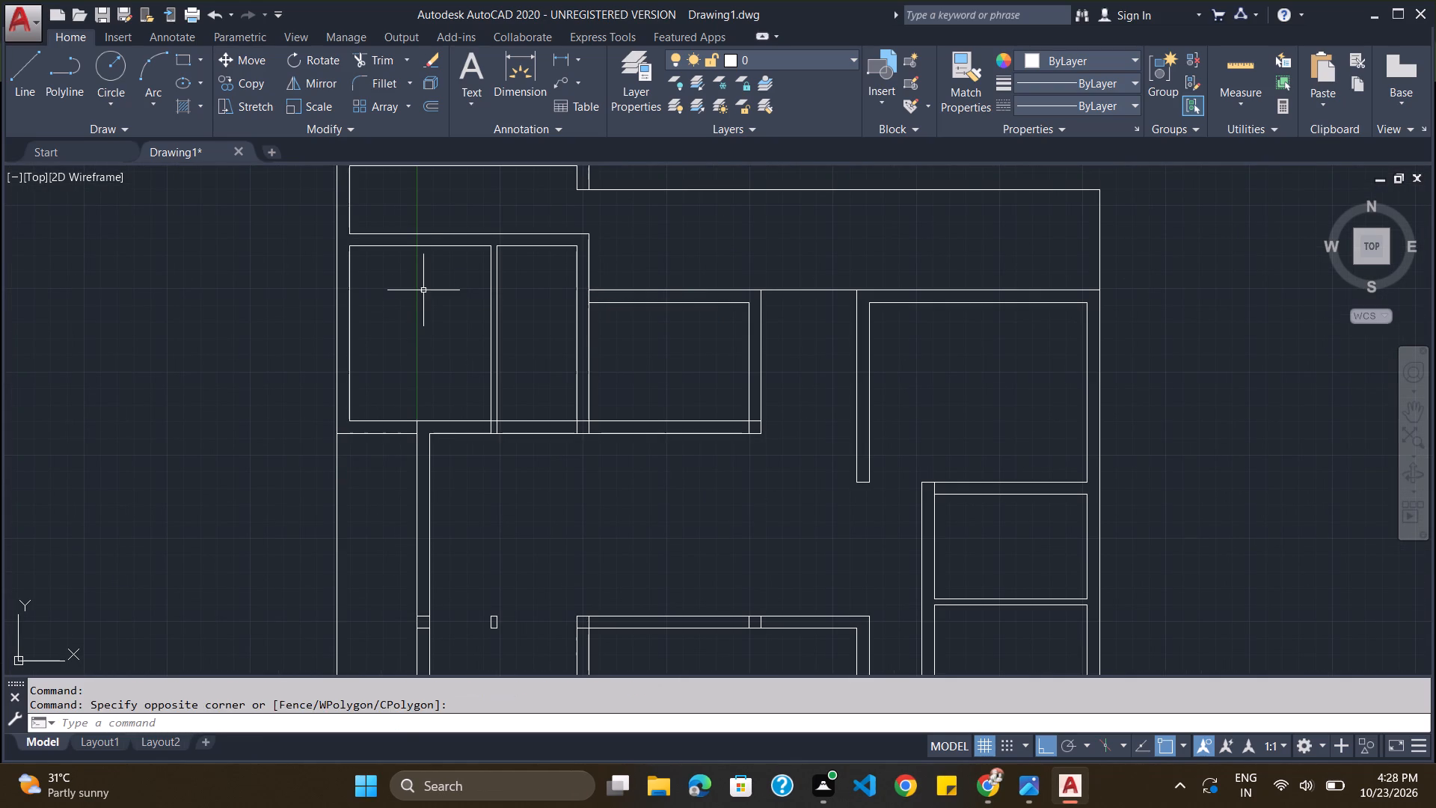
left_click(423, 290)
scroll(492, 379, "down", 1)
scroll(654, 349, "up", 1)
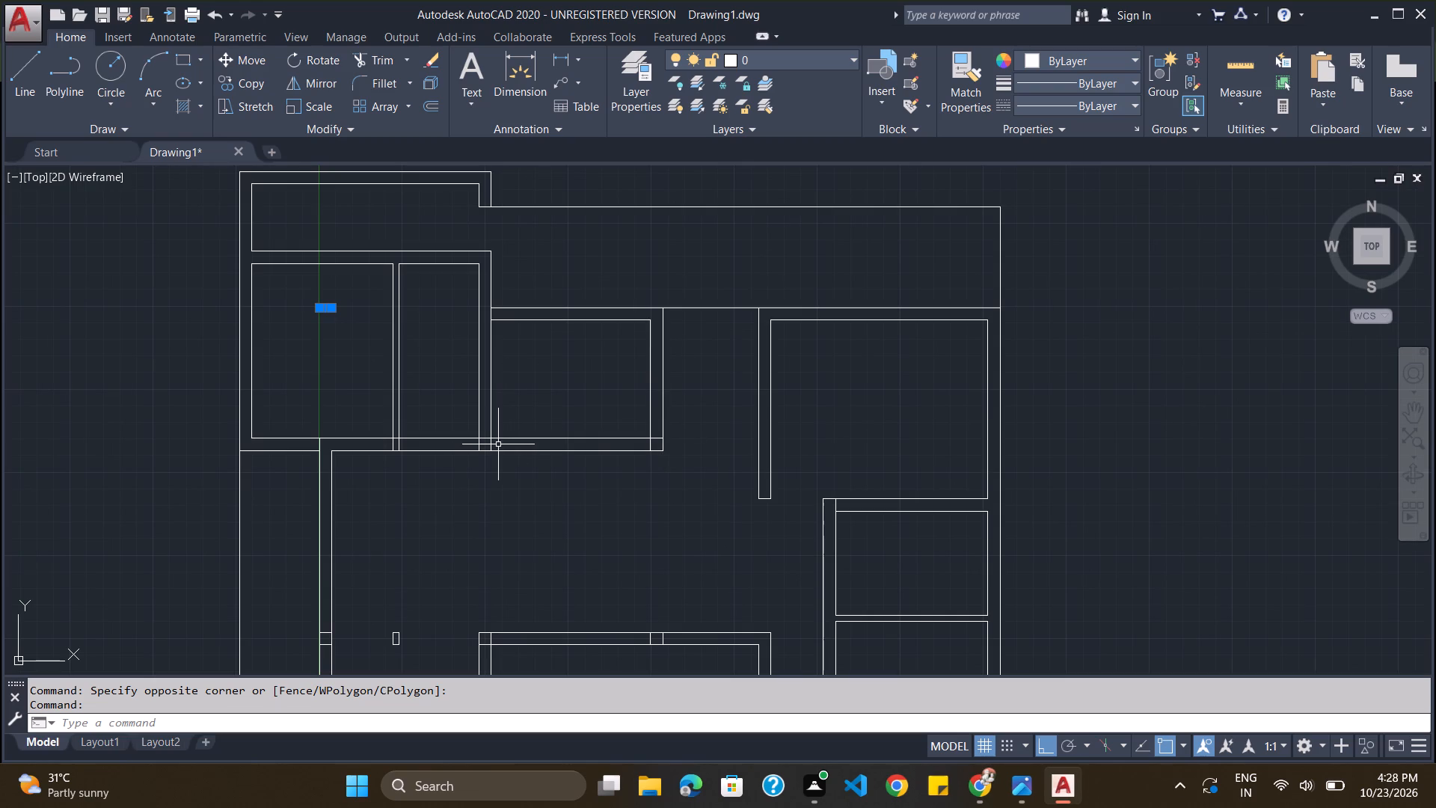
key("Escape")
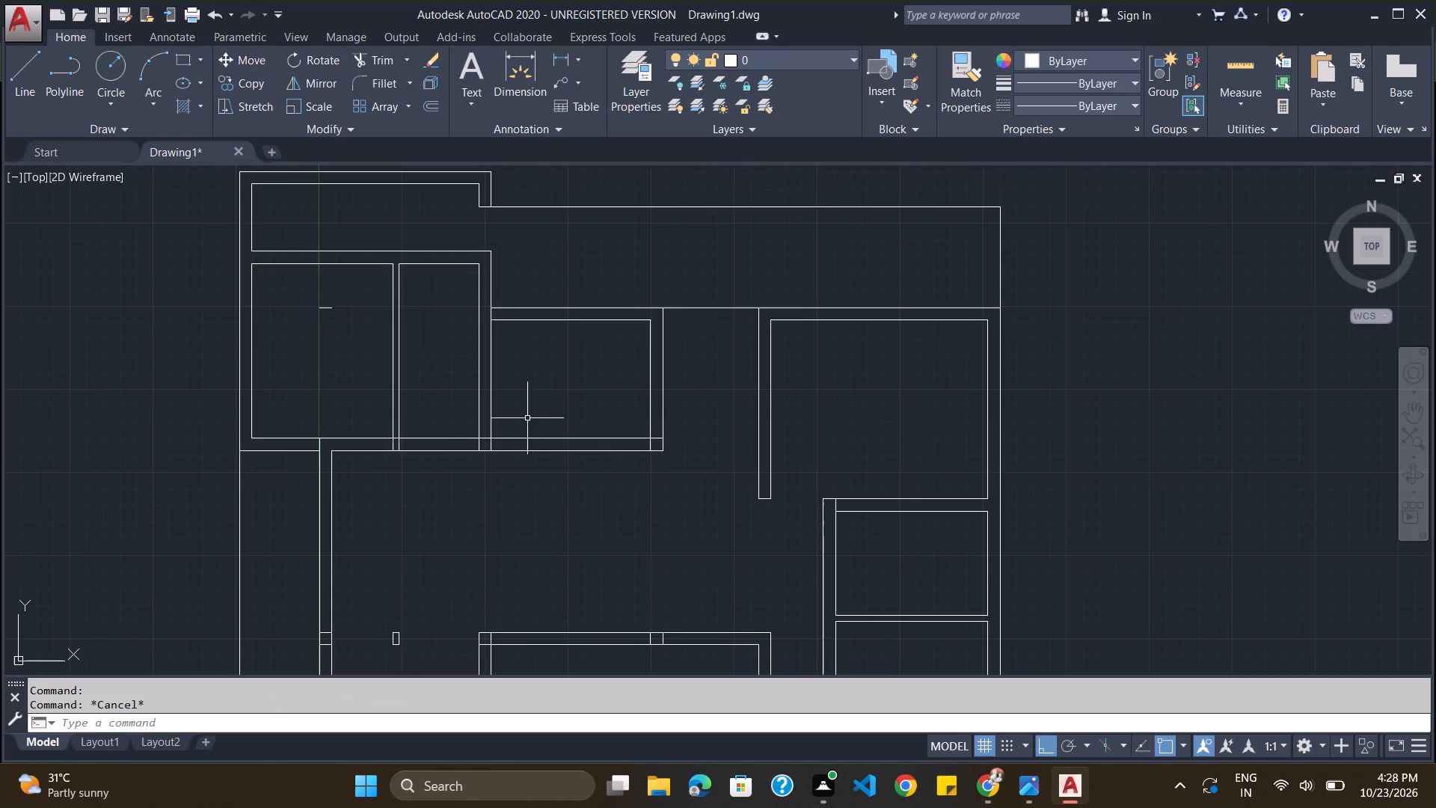
Erase the short leftover line in the northwest room, the small loose rectangle, and the paired cross lines inside the inner west, southwest-room and large-central-room walls.
left_click(325, 306)
scroll(356, 440, "down", 3)
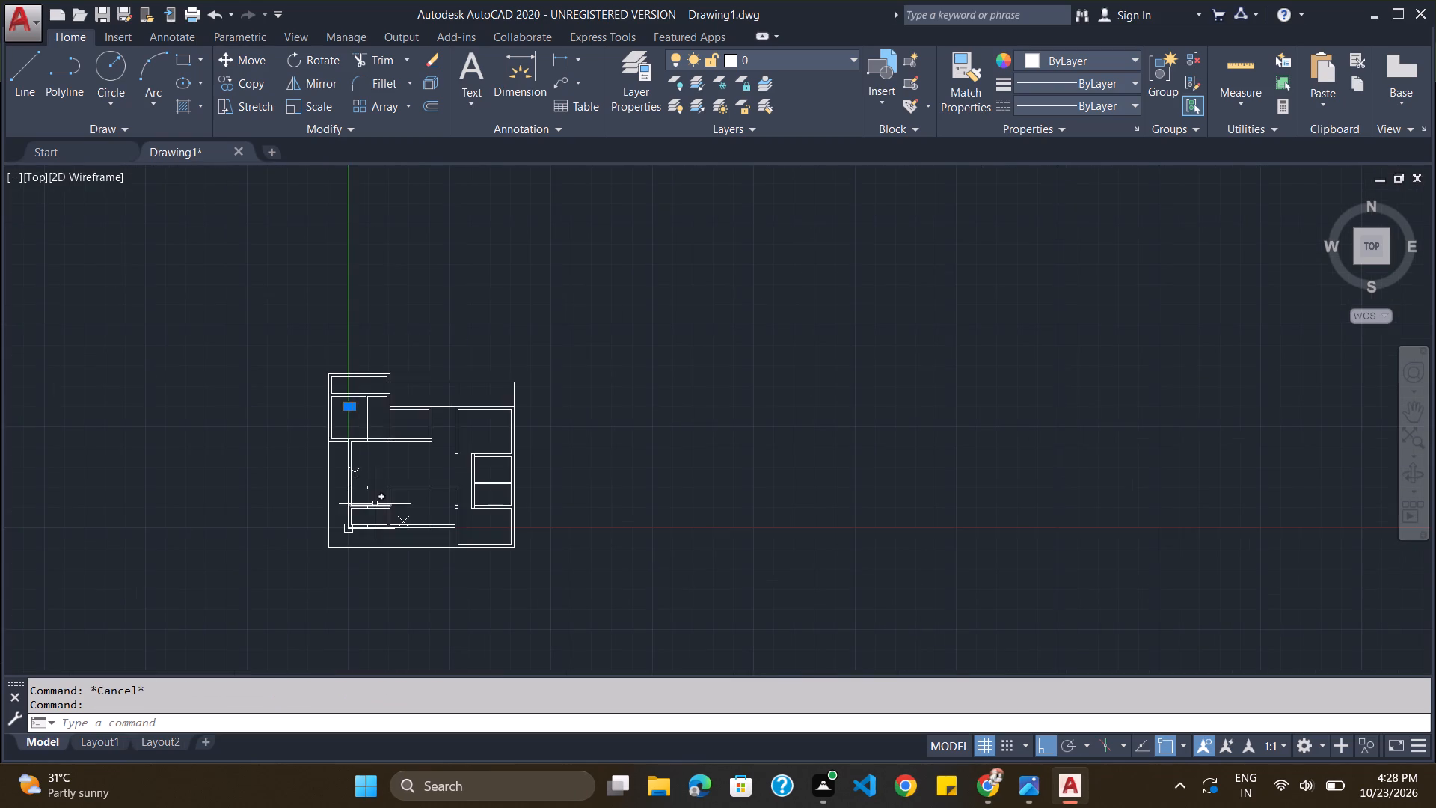
scroll(375, 504, "up", 4)
left_click_drag(317, 388, 331, 366)
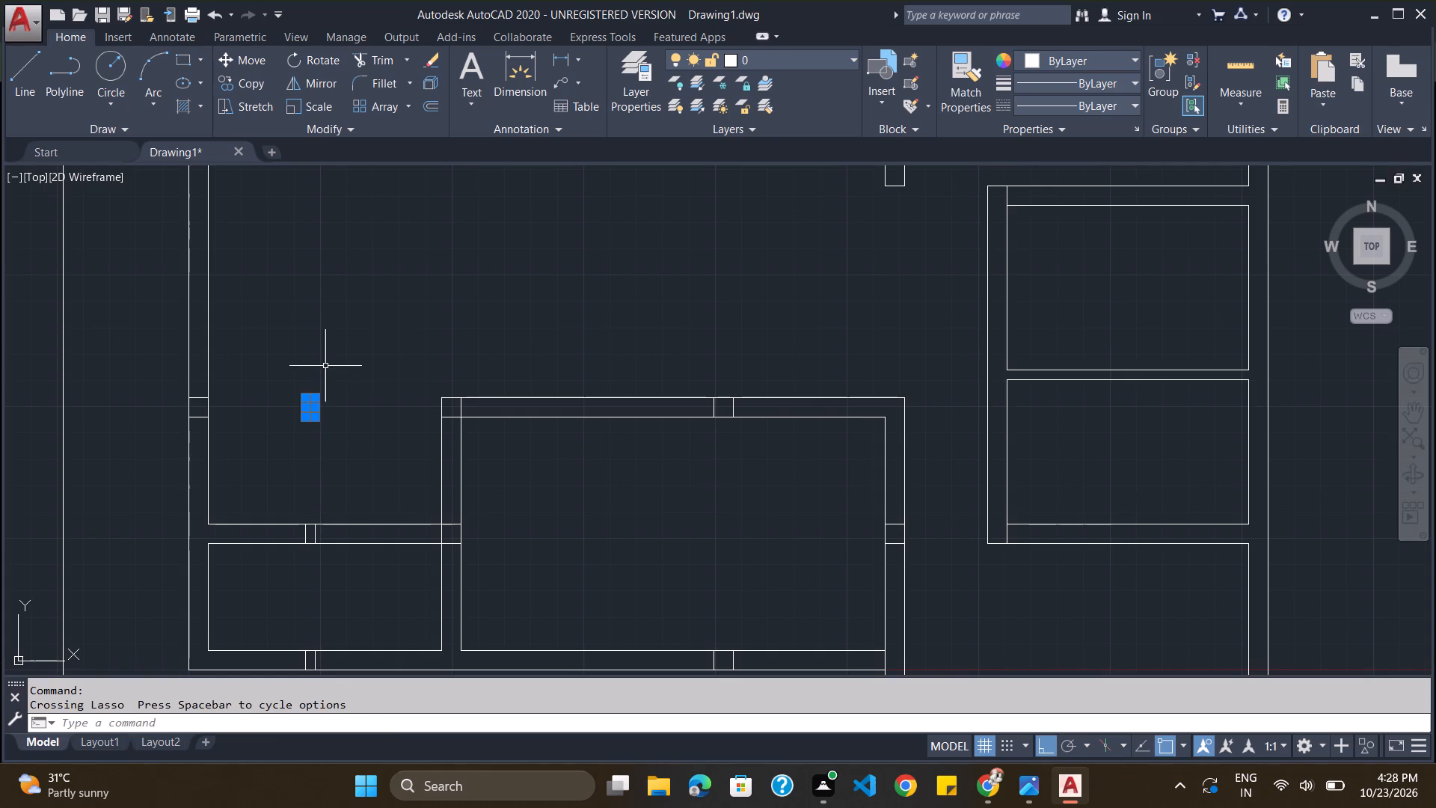
left_click(200, 397)
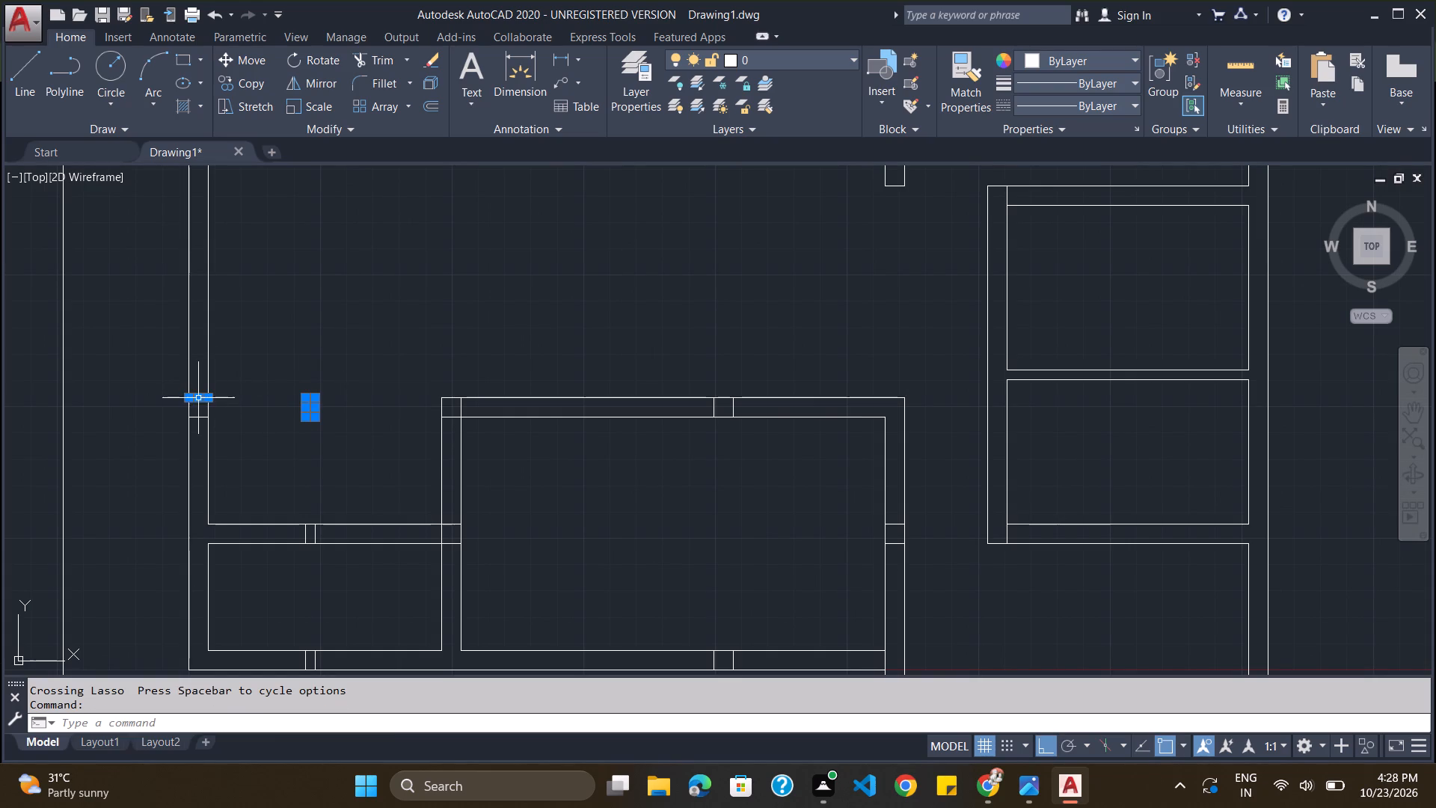
left_click(202, 415)
scroll(277, 467, "down", 3)
scroll(278, 472, "up", 5)
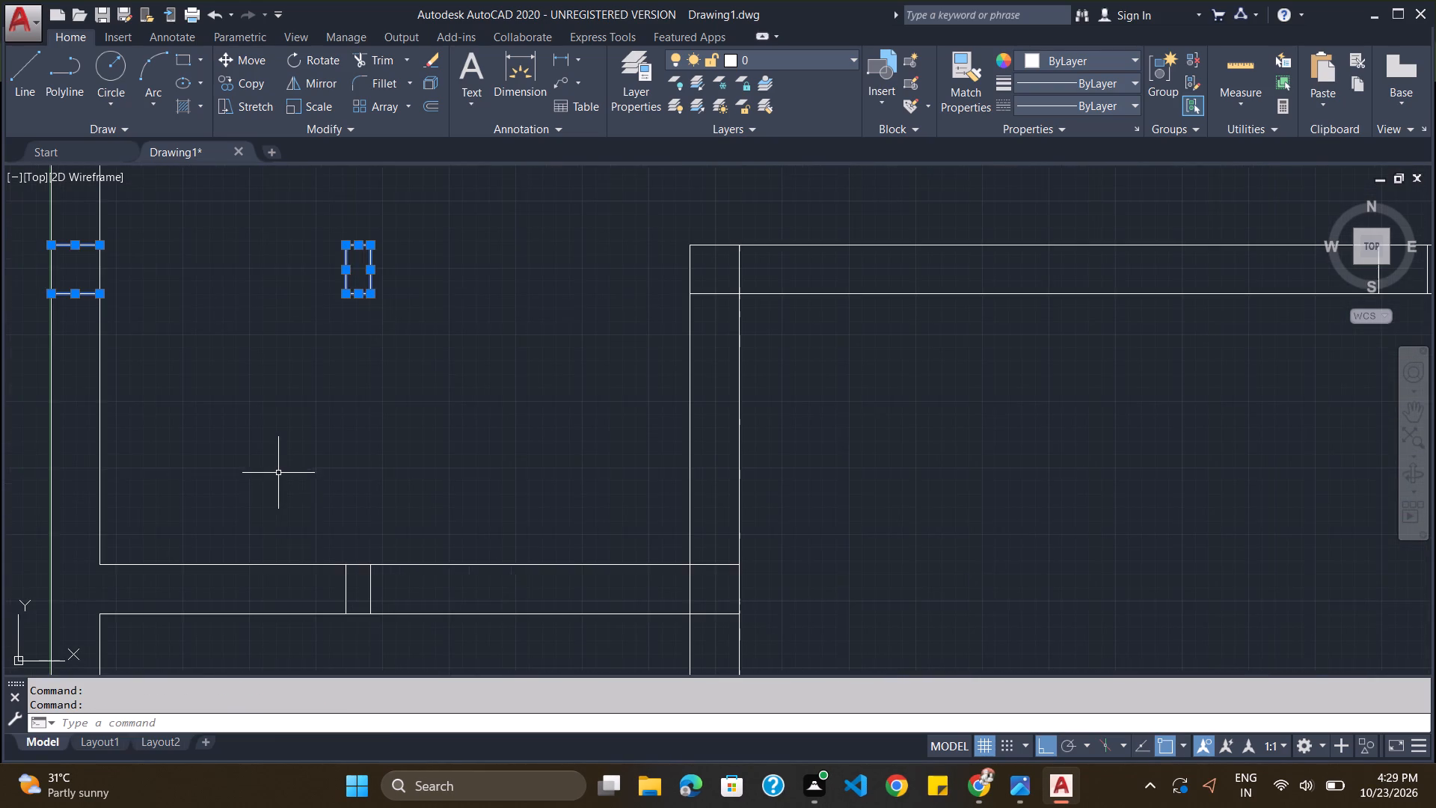
scroll(309, 556, "down", 3)
scroll(331, 640, "up", 4)
left_click(280, 649)
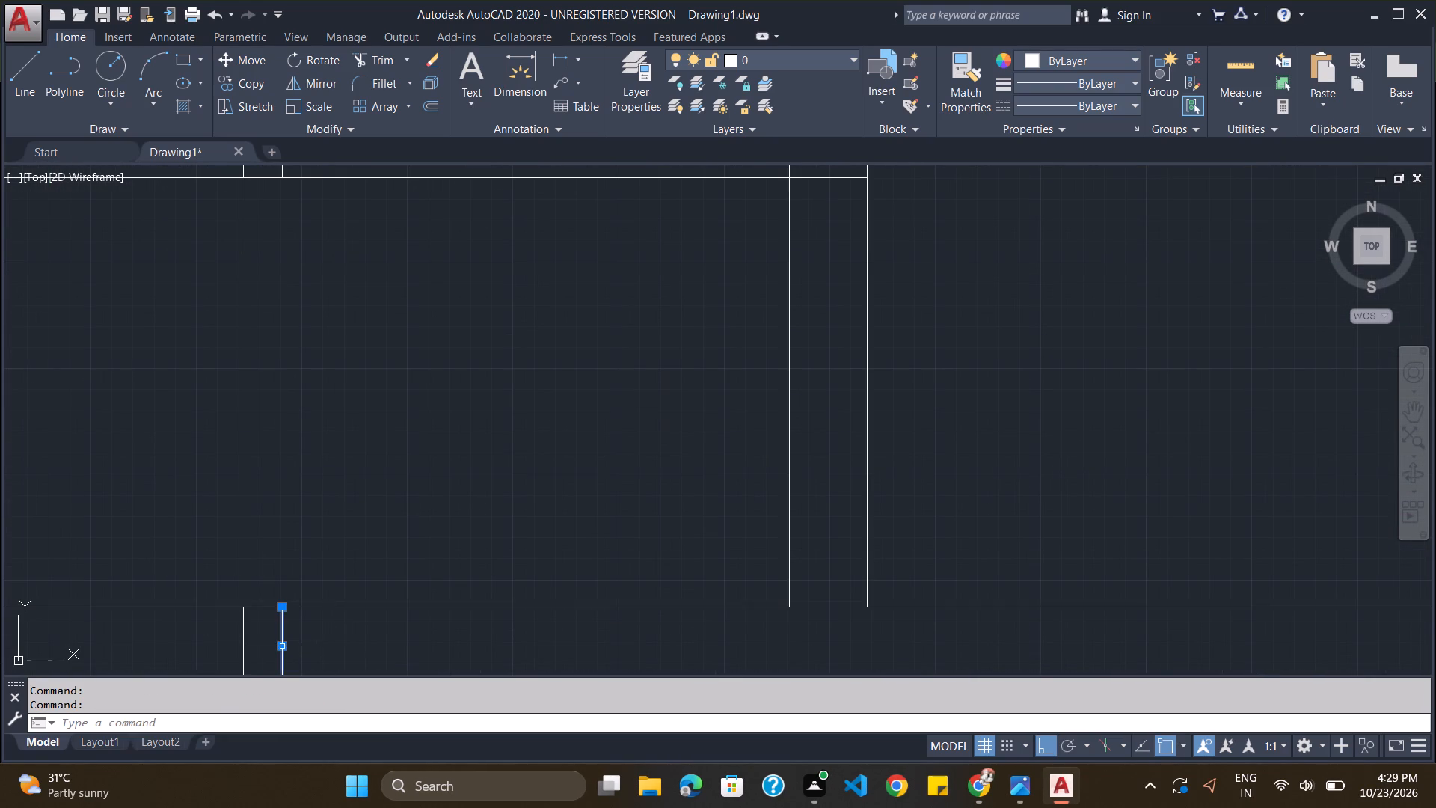
left_click(242, 637)
scroll(323, 404, "down", 2)
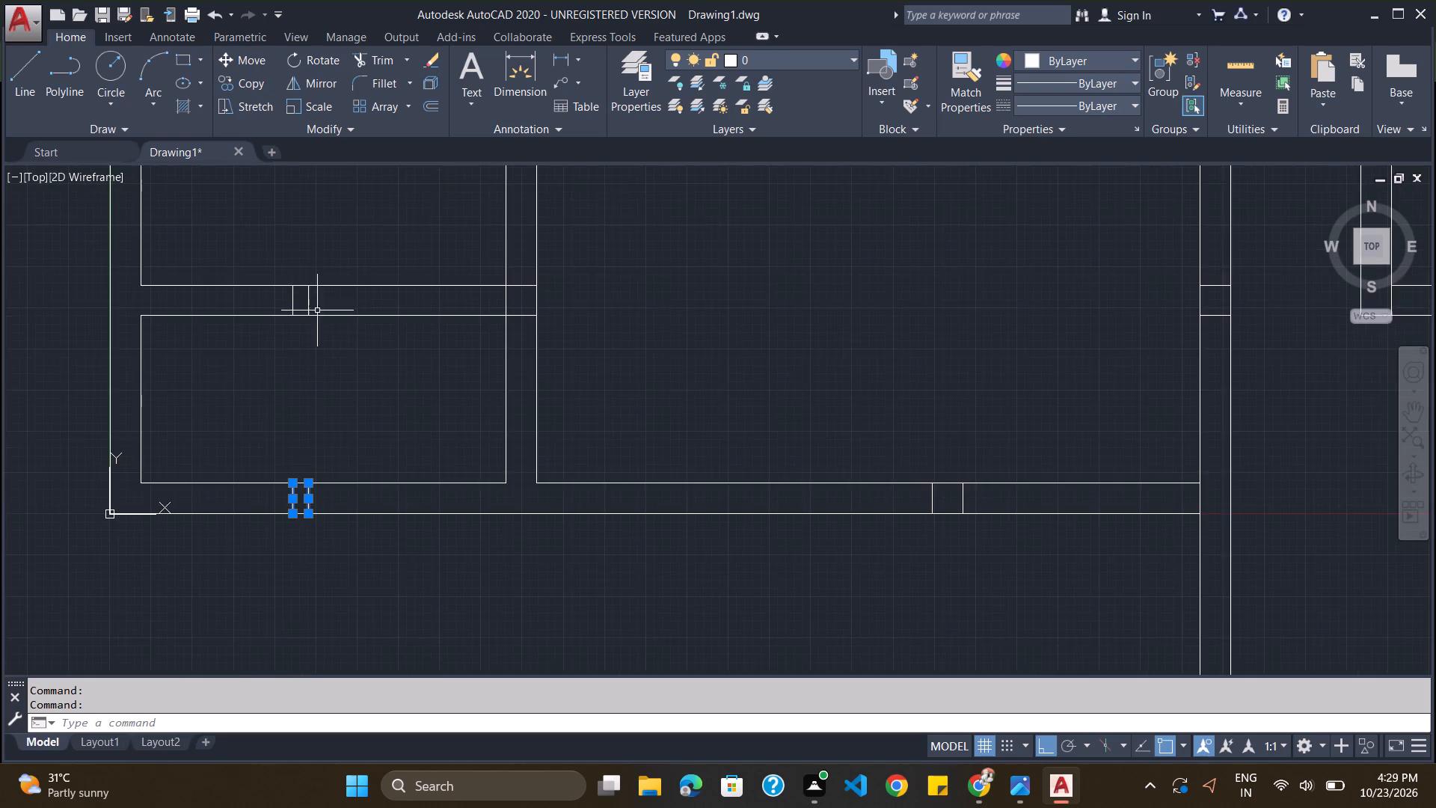
scroll(313, 291, "up", 2)
left_click(297, 312)
left_click(261, 316)
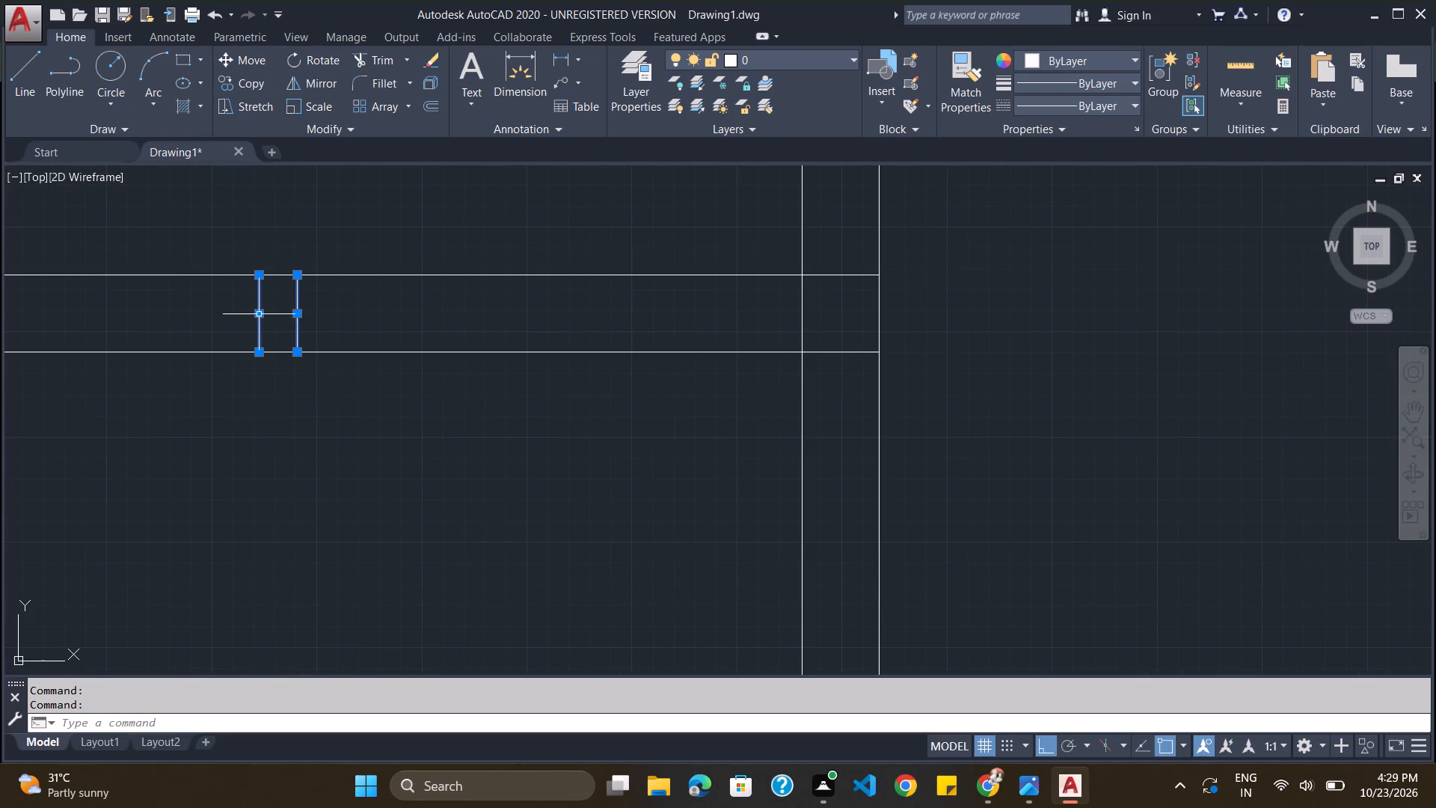
scroll(443, 308, "down", 3)
scroll(638, 302, "up", 1)
scroll(638, 304, "down", 2)
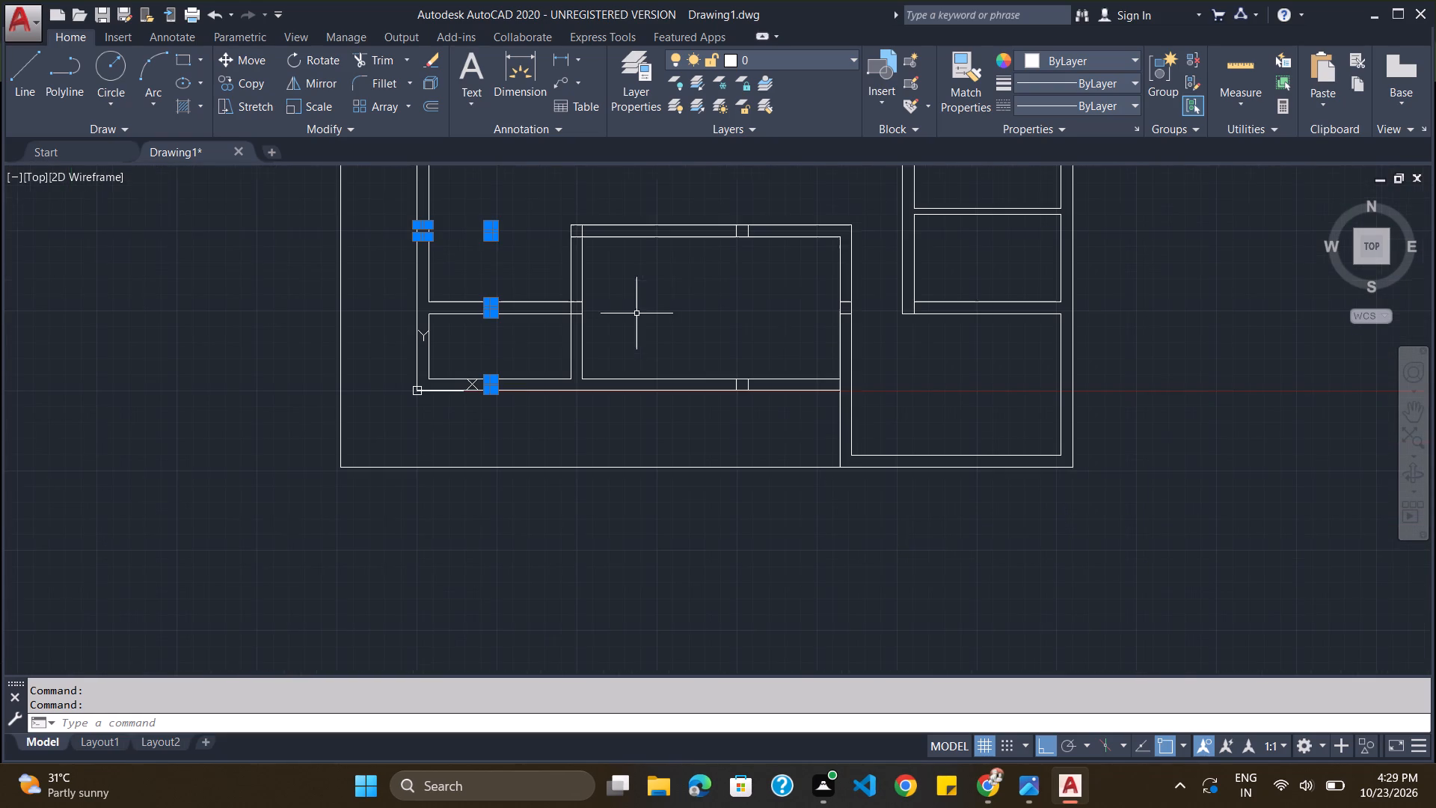
scroll(791, 213, "up", 3)
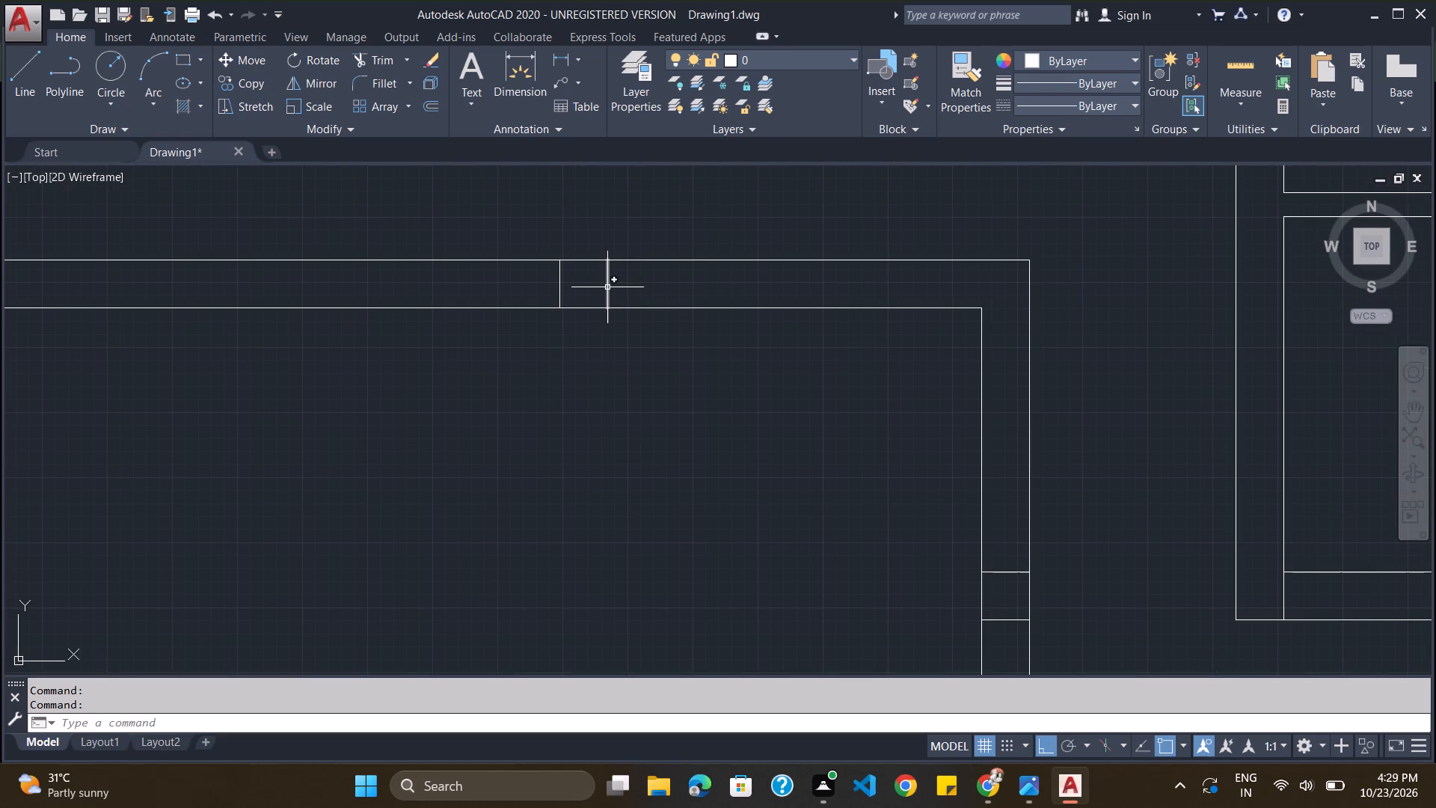
left_click(607, 288)
left_click(559, 291)
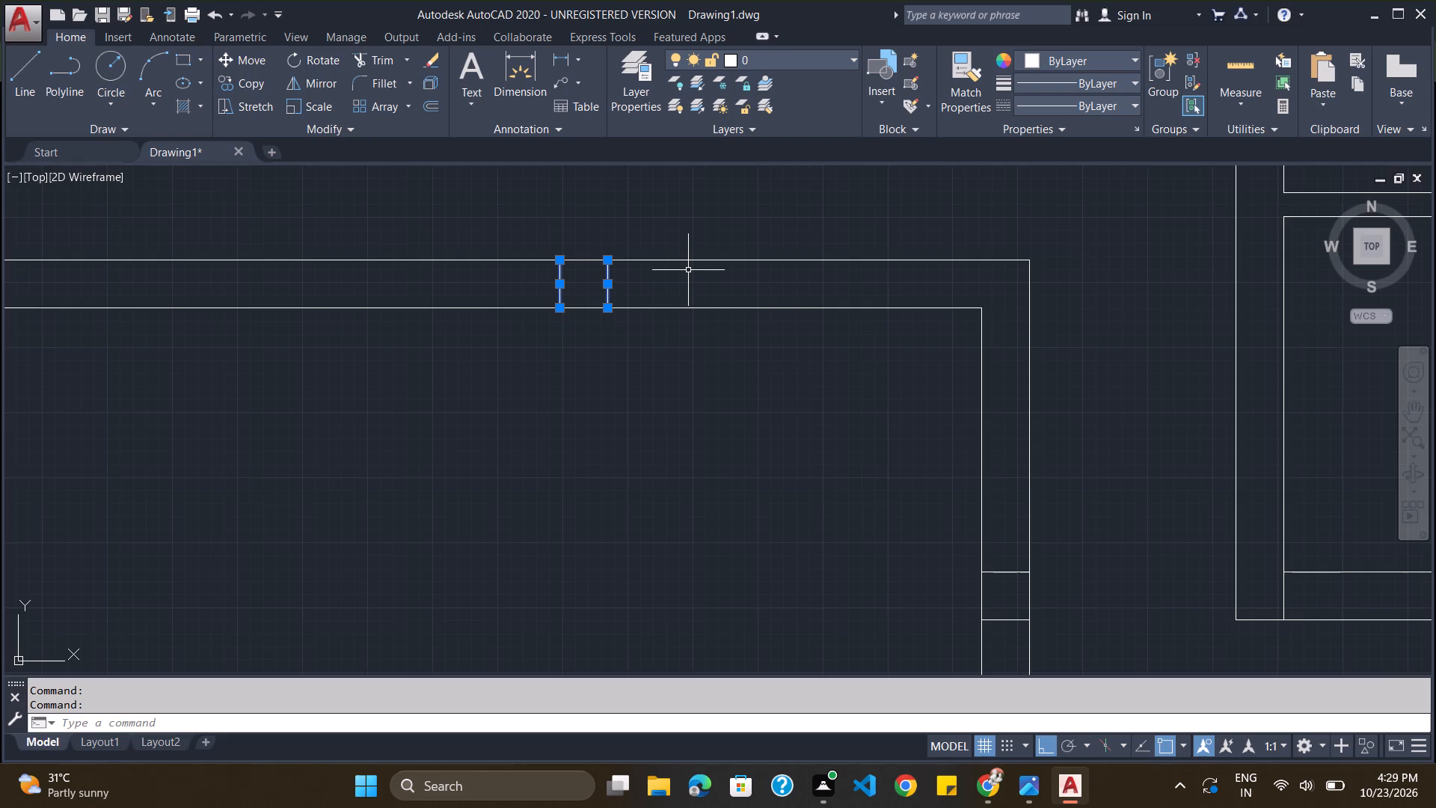
scroll(702, 275, "down", 3)
scroll(673, 475, "up", 2)
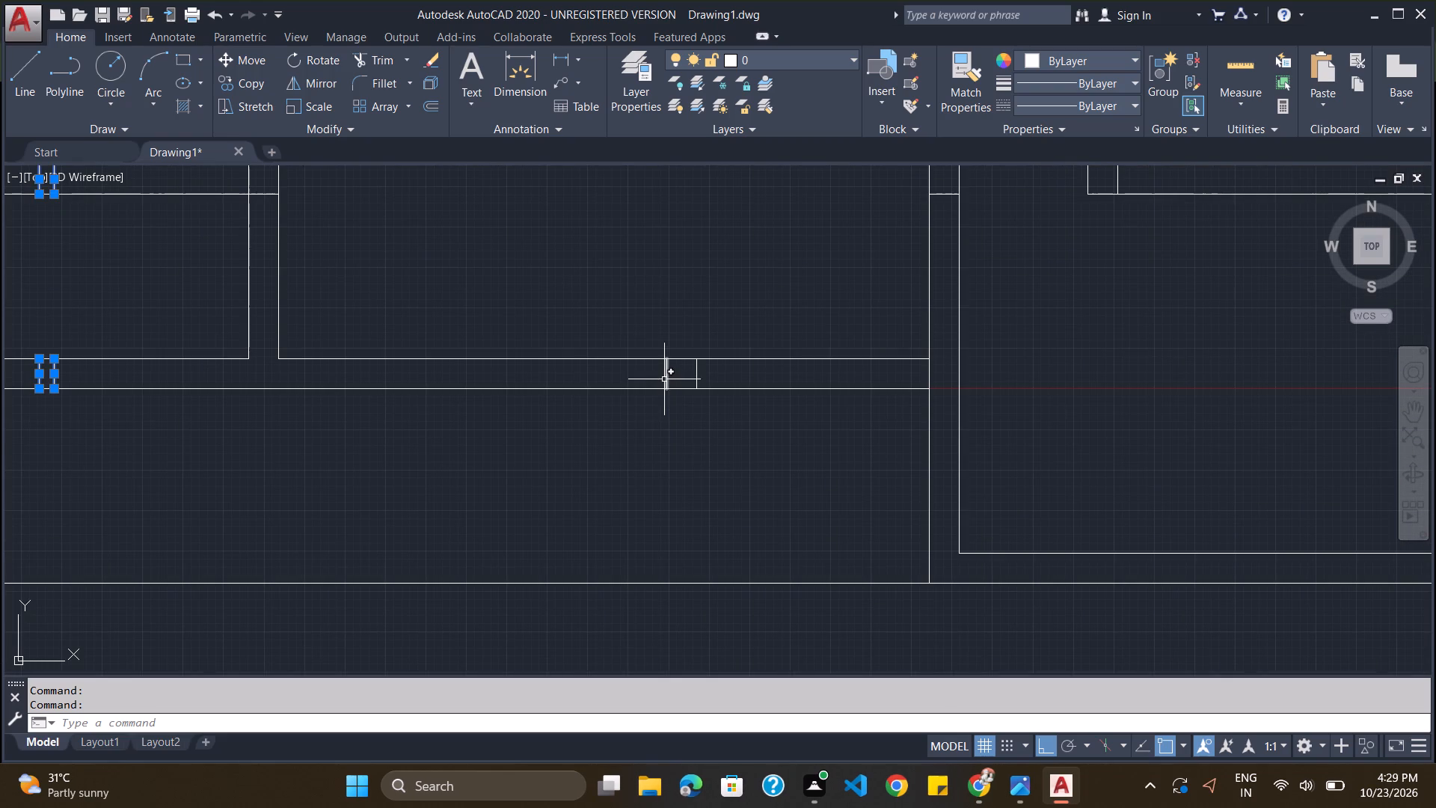
left_click(664, 379)
left_click(695, 376)
scroll(877, 331, "down", 2)
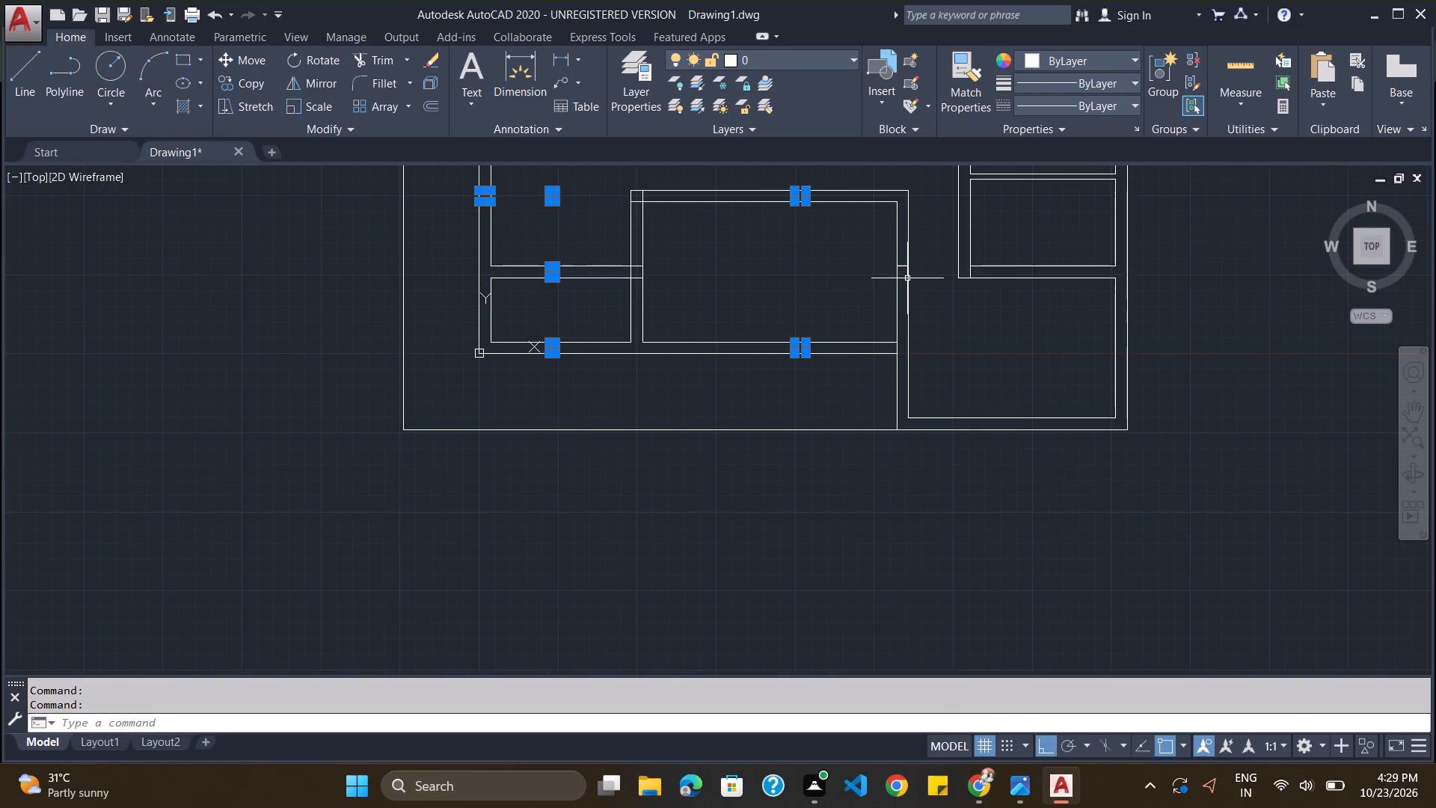
scroll(938, 218, "up", 3)
left_click(788, 413)
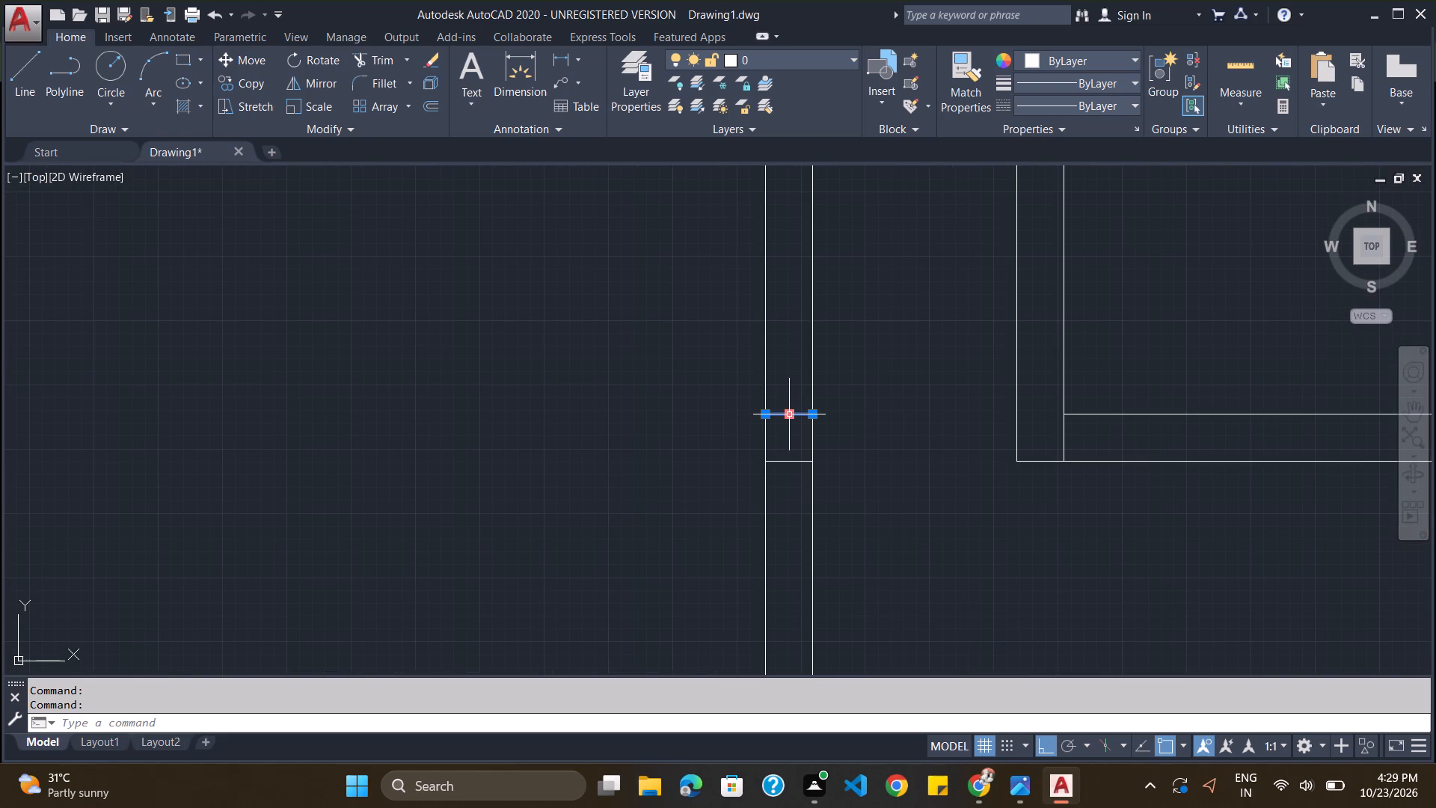
left_click(787, 461)
key("Delete")
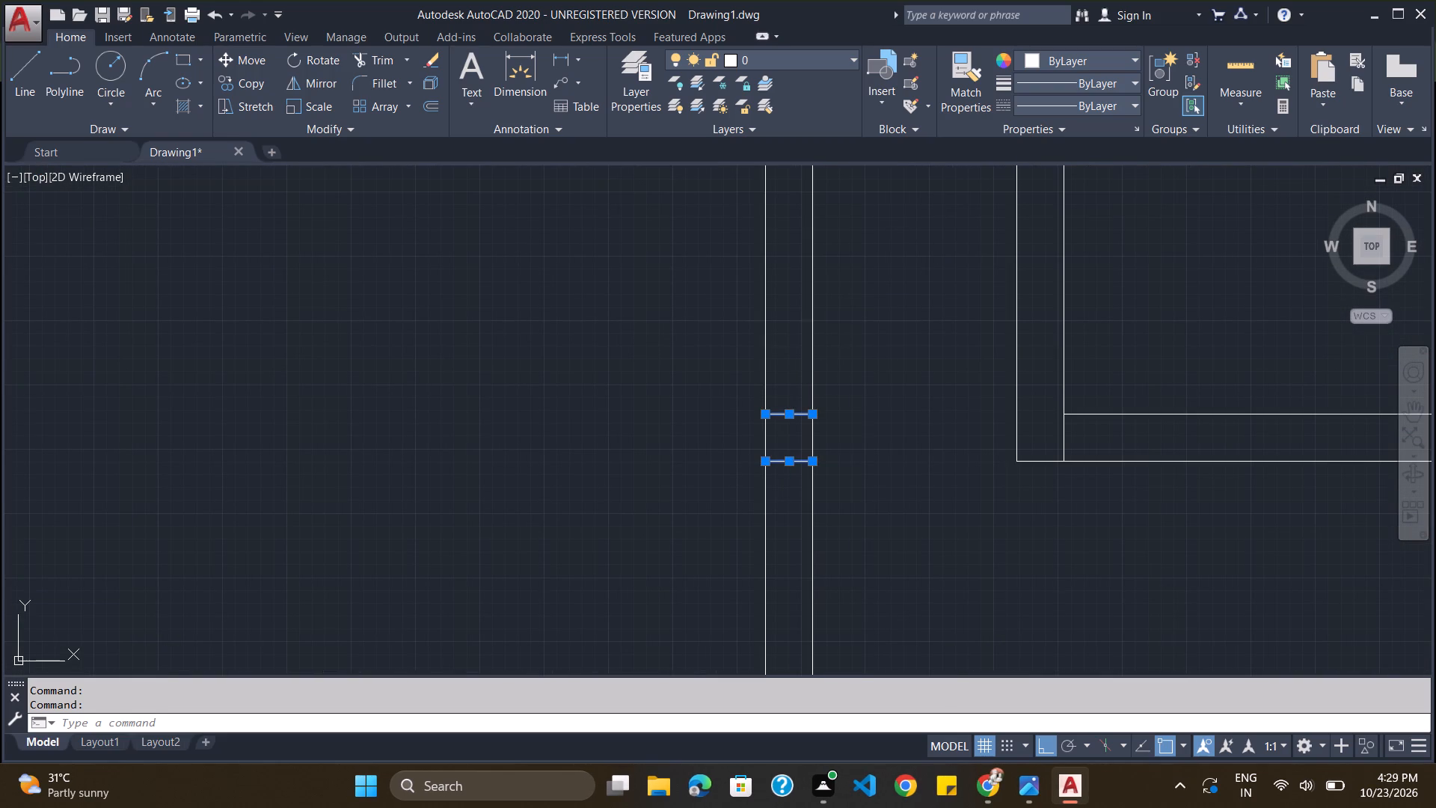
Erase the two remaining short cross lines inside the large central room's east wall.
scroll(805, 344, "down", 2)
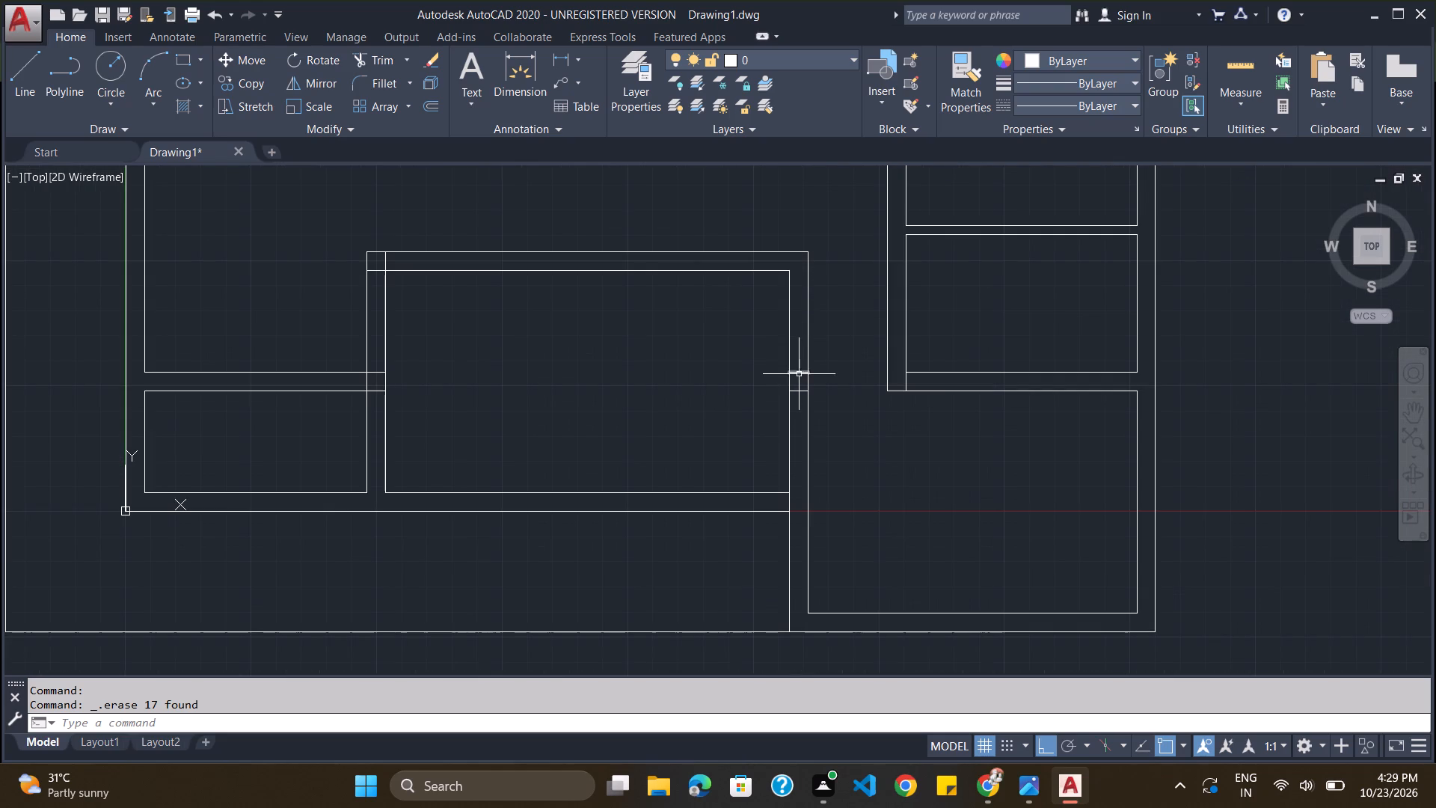
left_click(799, 374)
left_click(802, 394)
key("Delete")
Trim the short wall line closing off the south wall at the large central room's southeast corner.
scroll(479, 368, "down", 3)
scroll(393, 328, "up", 2)
type("tri")
key("m")
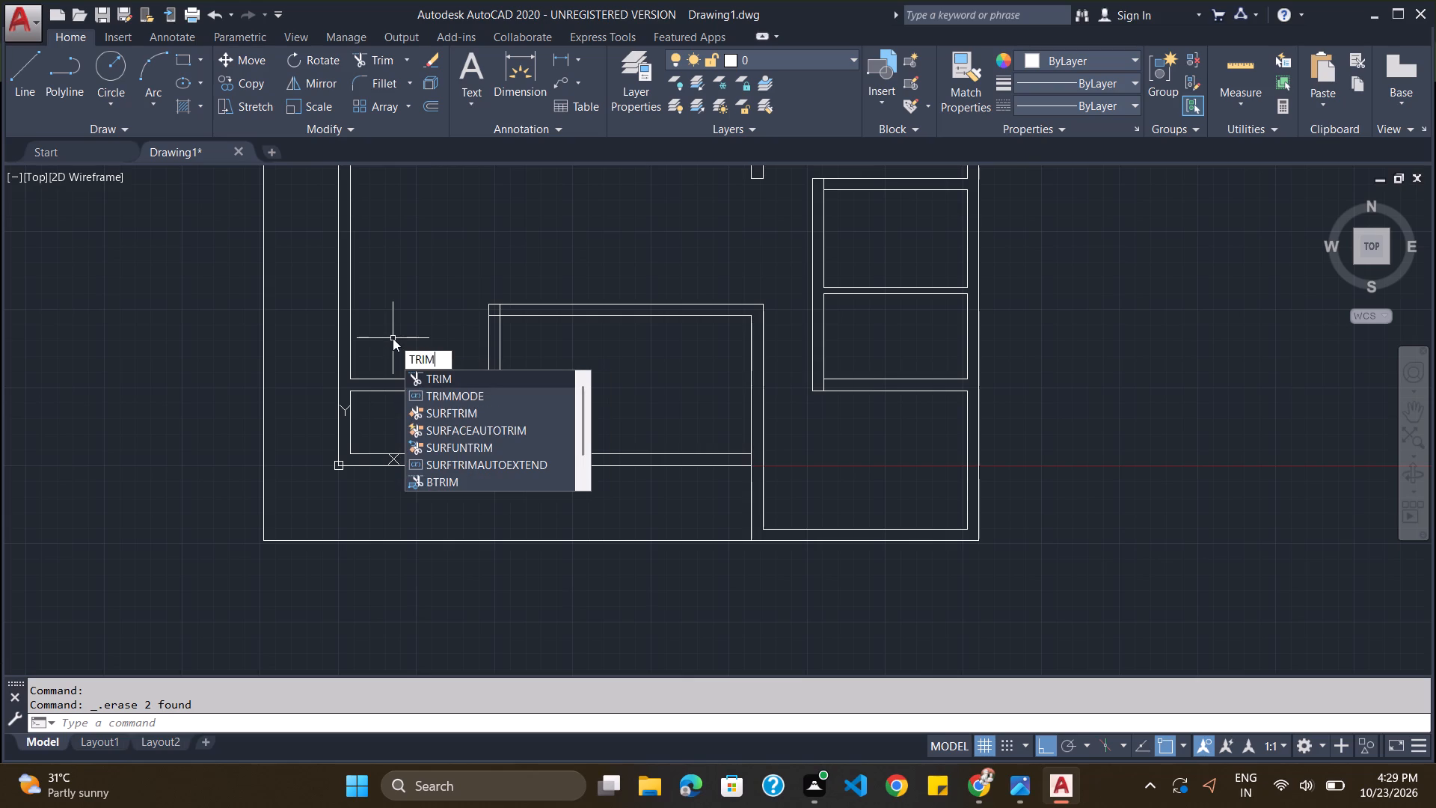
key("Return")
key("Return")
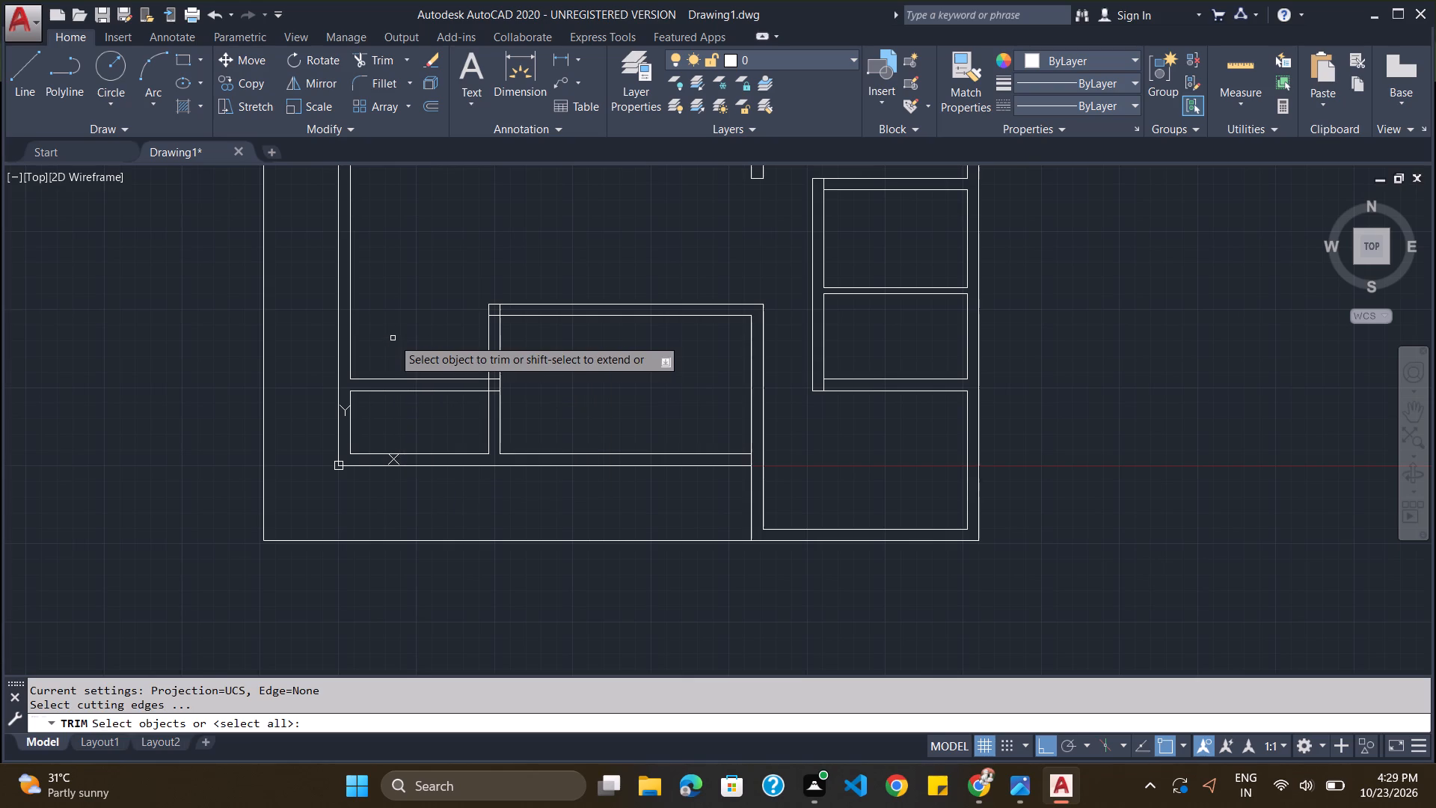
scroll(432, 390, "up", 1)
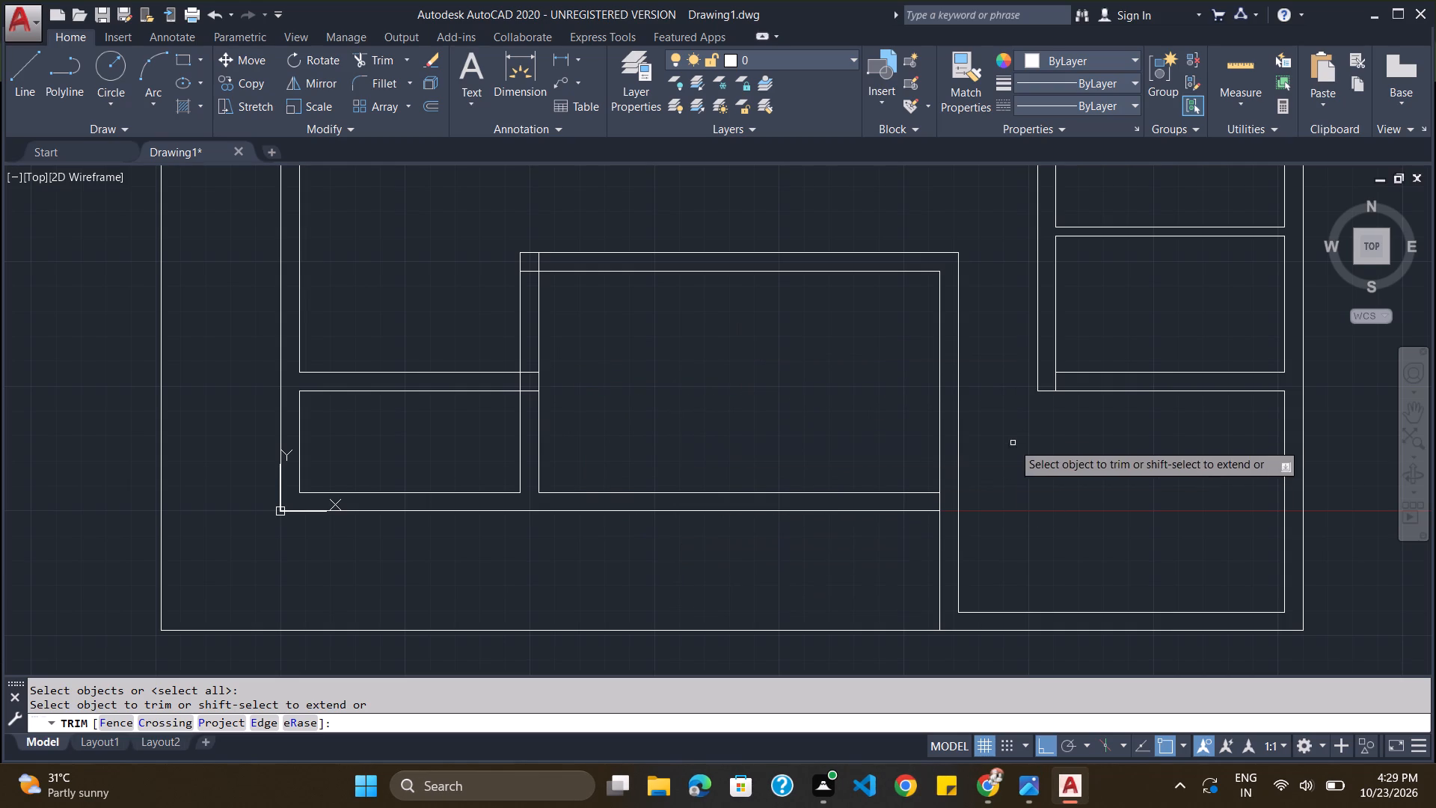
left_click(939, 506)
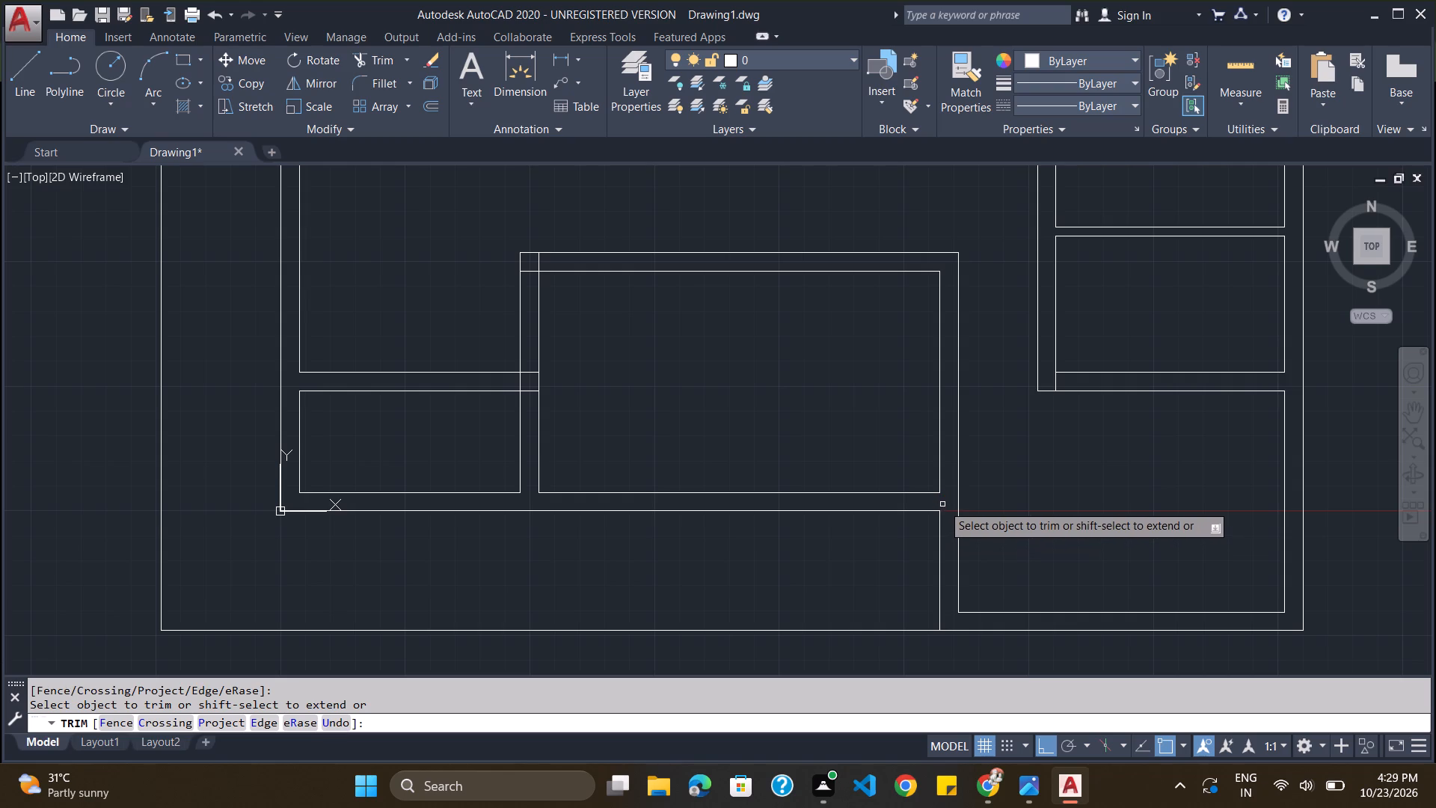
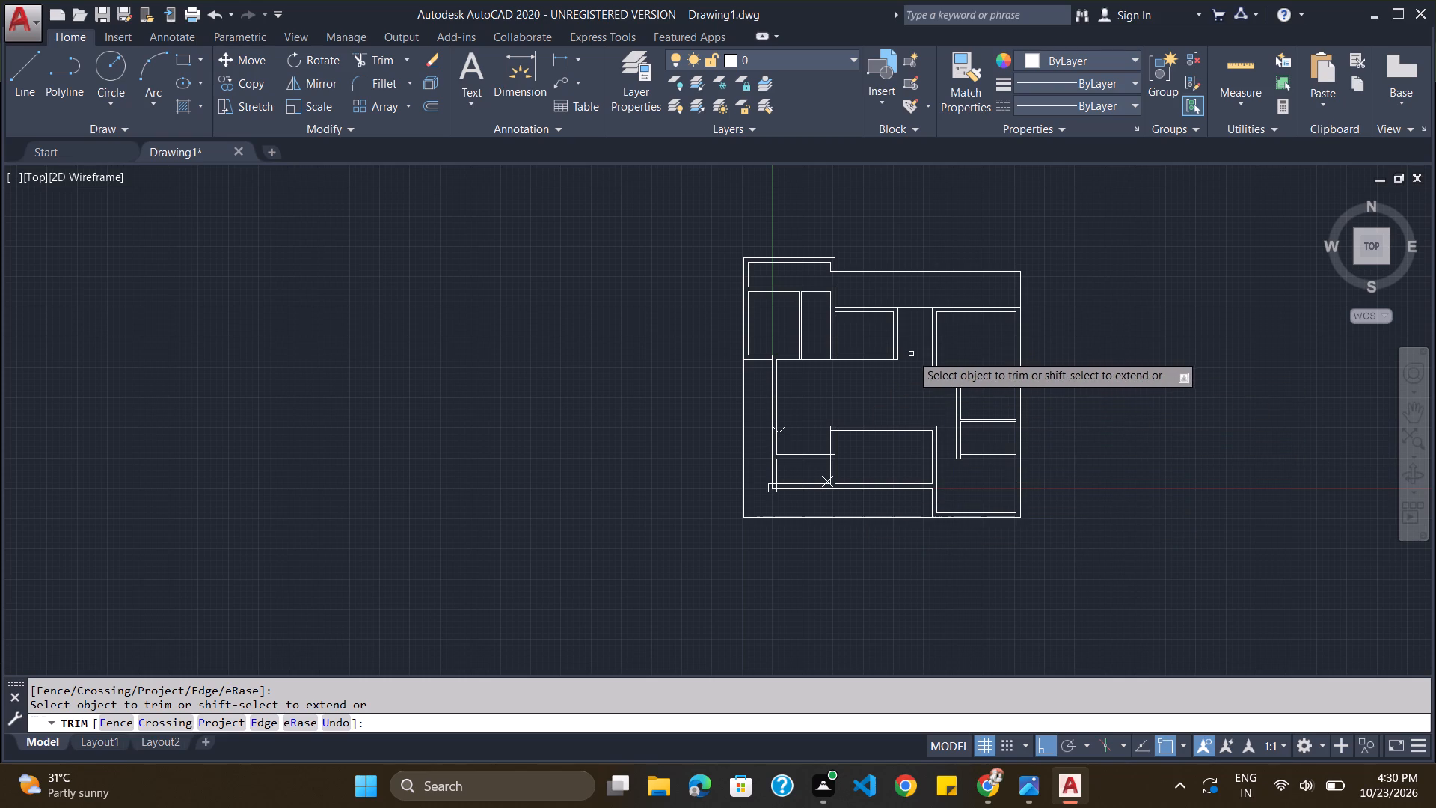
Trim the short overlapping wall lines at the southeast and southwest corners of the small north-central room.
scroll(897, 352, "up", 1)
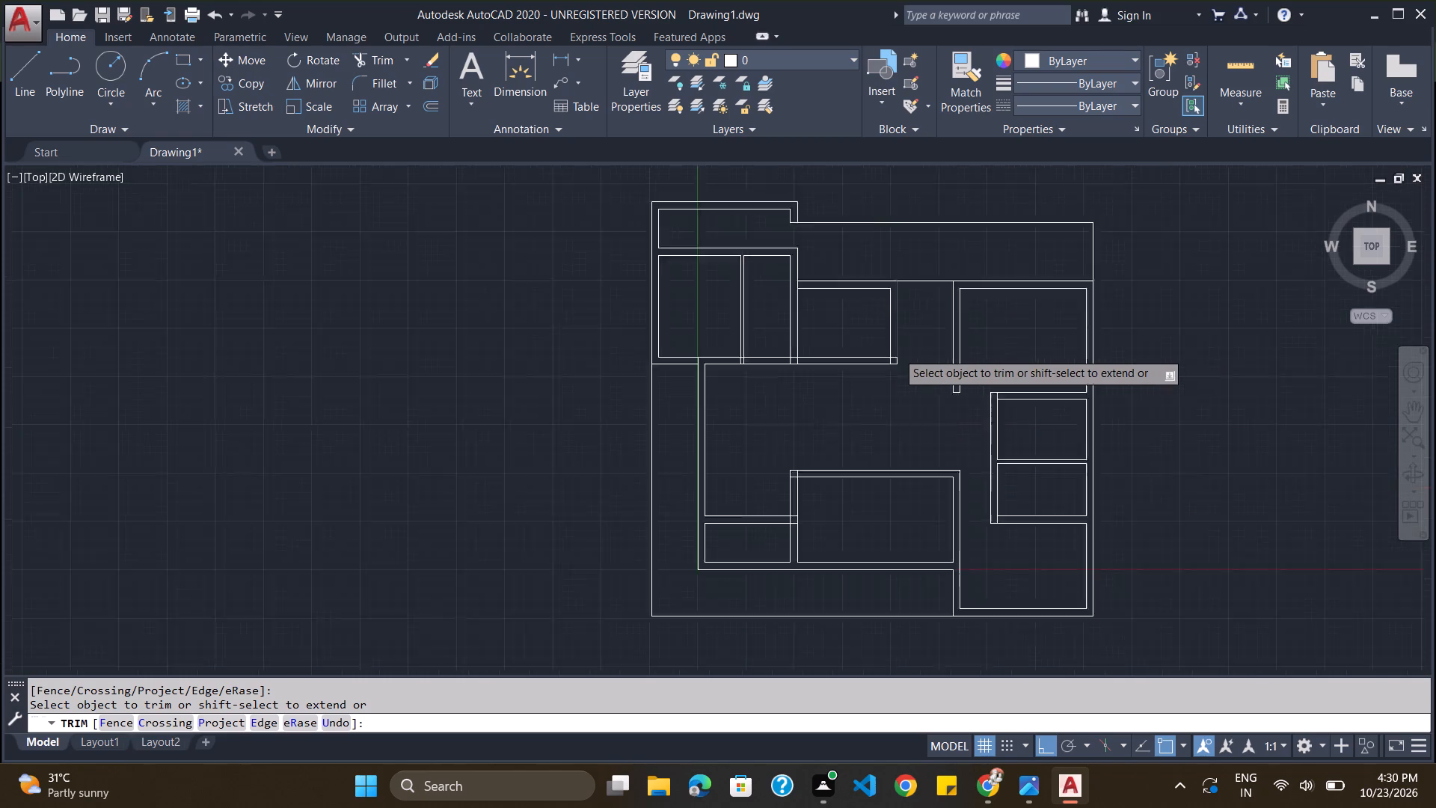
scroll(897, 352, "up", 2)
left_click(887, 364)
left_click(879, 375)
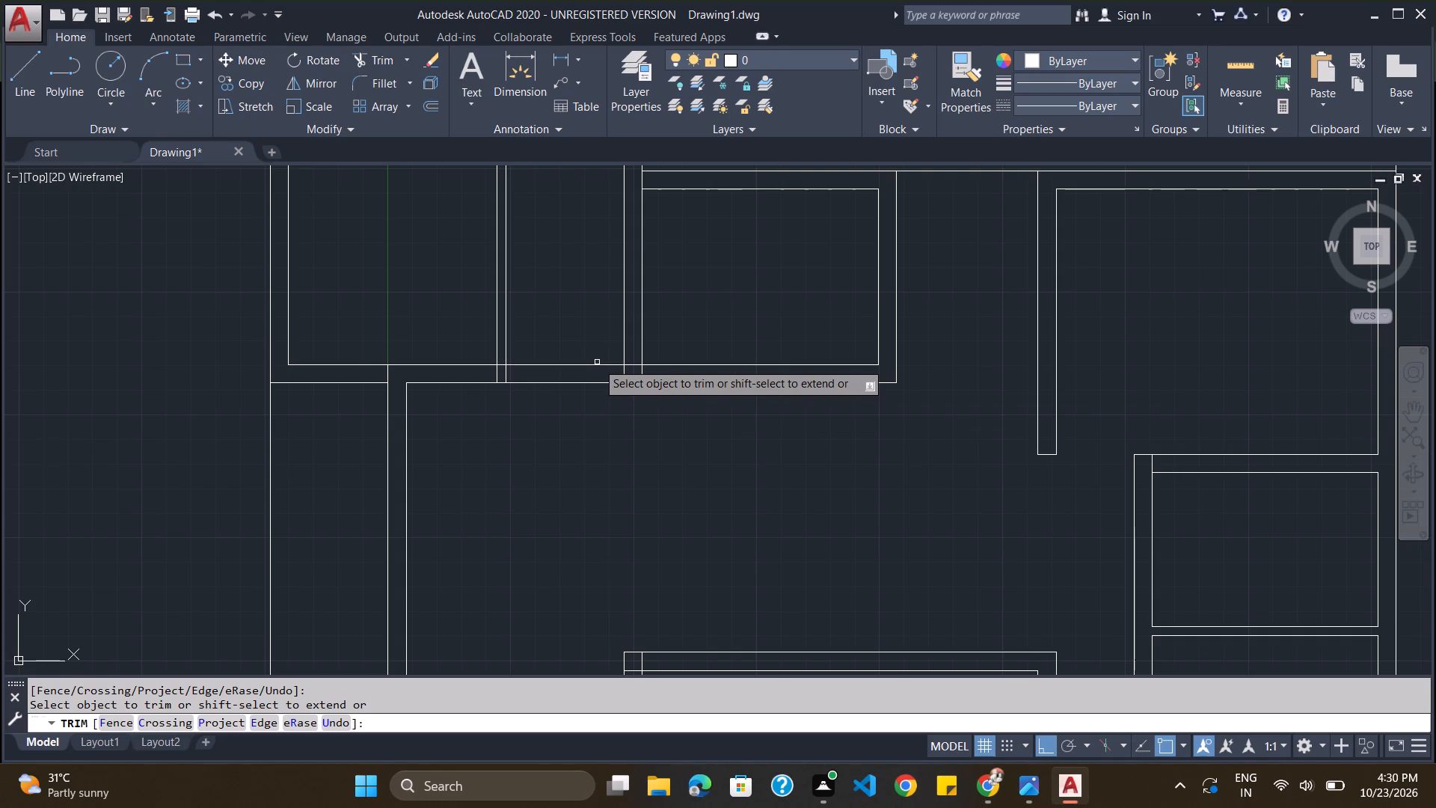
left_click(636, 365)
left_click(643, 373)
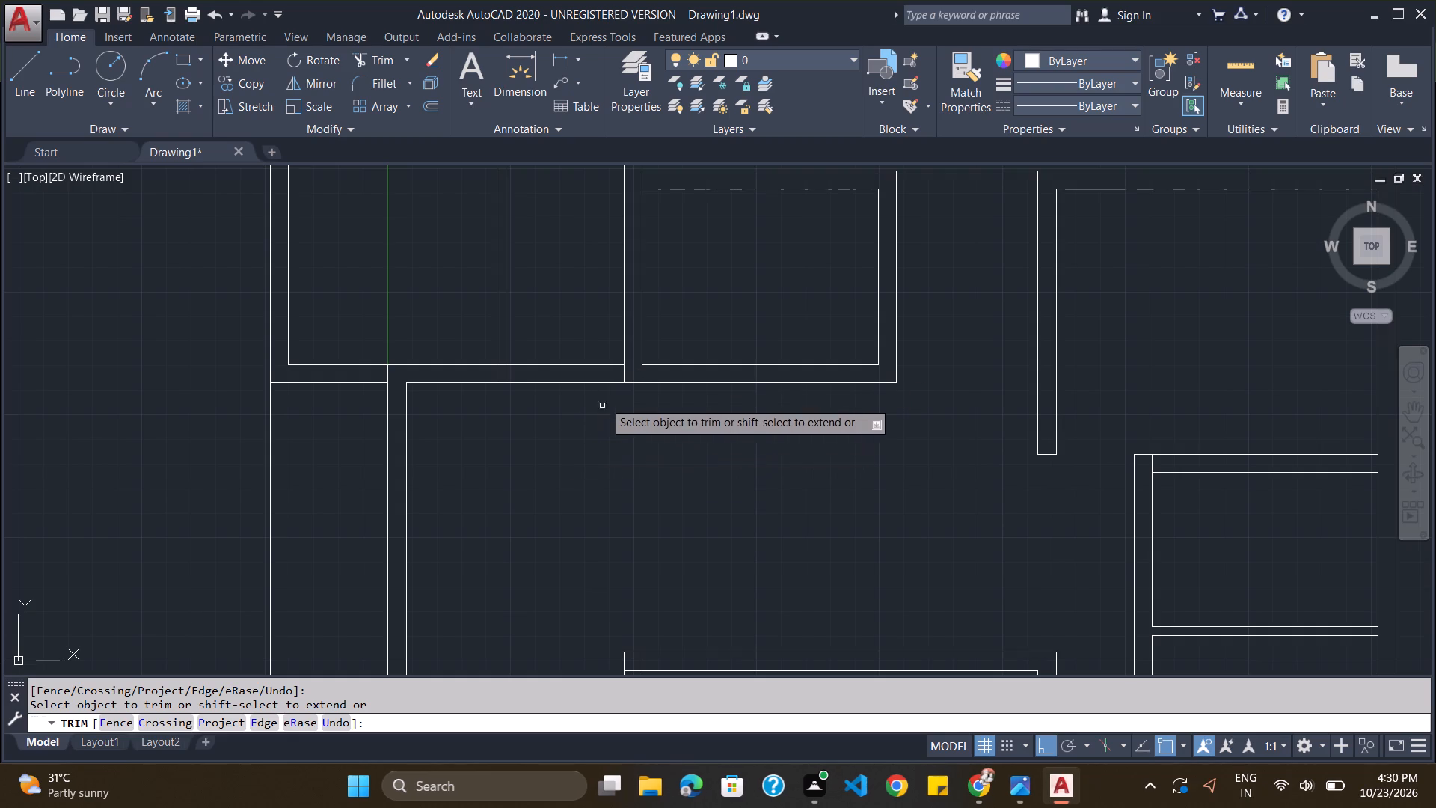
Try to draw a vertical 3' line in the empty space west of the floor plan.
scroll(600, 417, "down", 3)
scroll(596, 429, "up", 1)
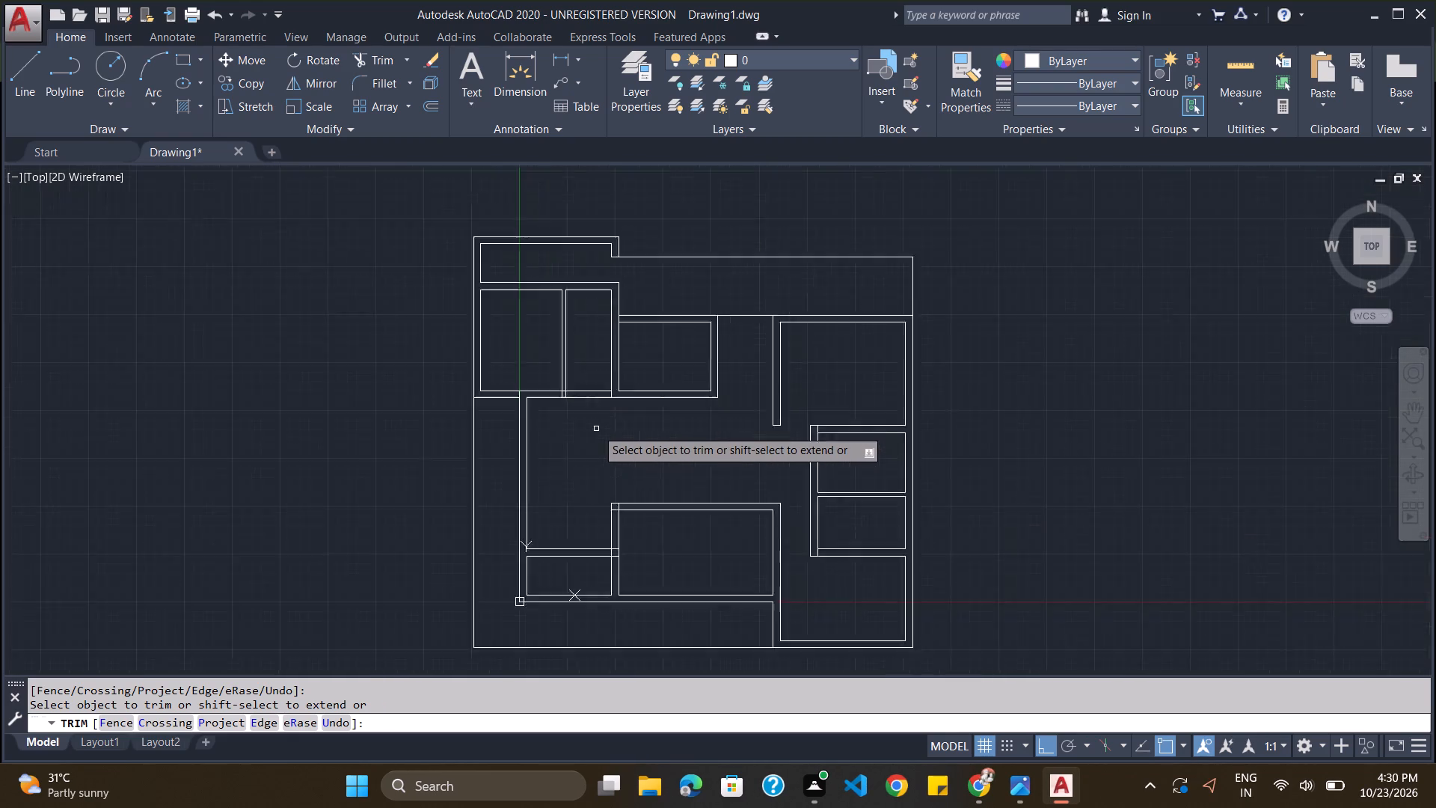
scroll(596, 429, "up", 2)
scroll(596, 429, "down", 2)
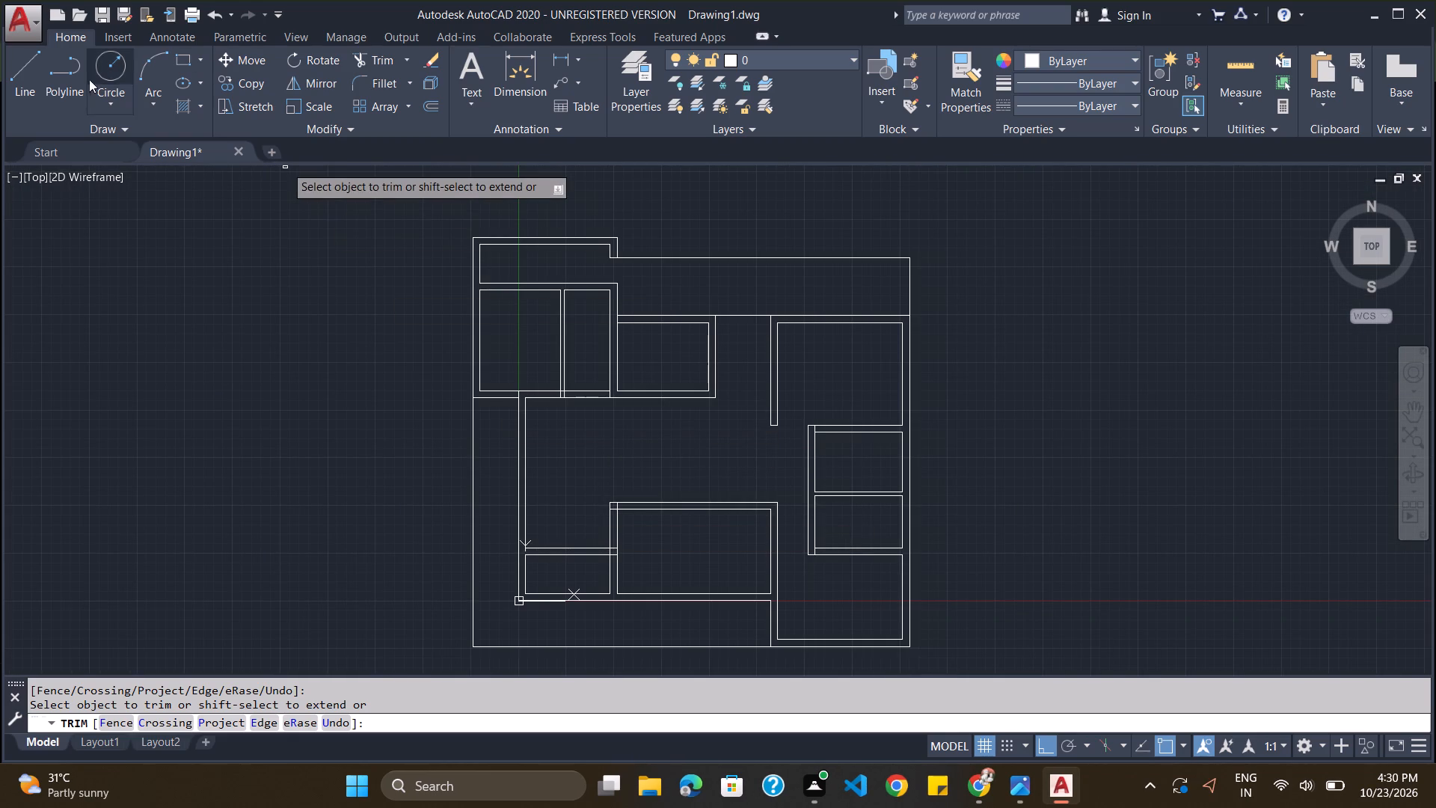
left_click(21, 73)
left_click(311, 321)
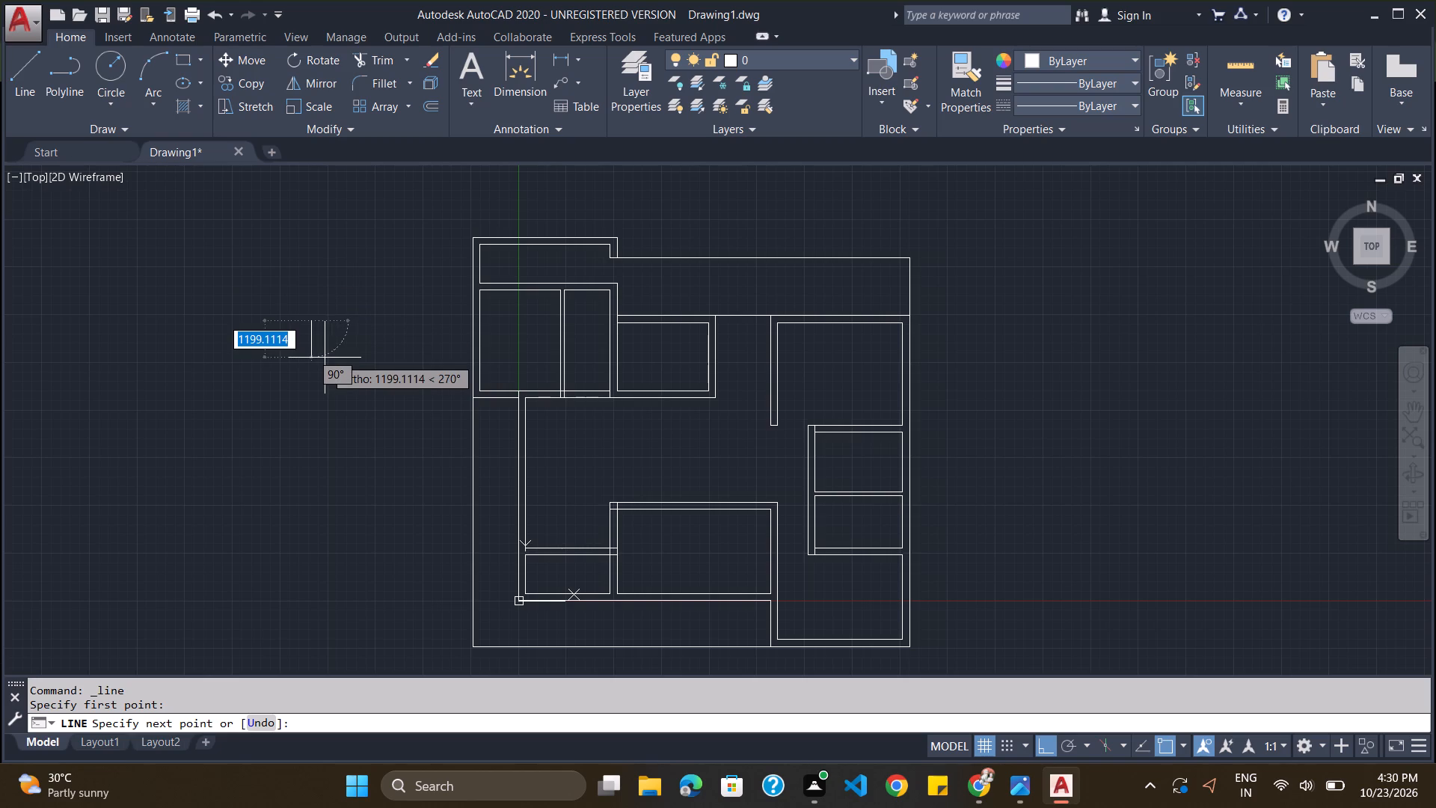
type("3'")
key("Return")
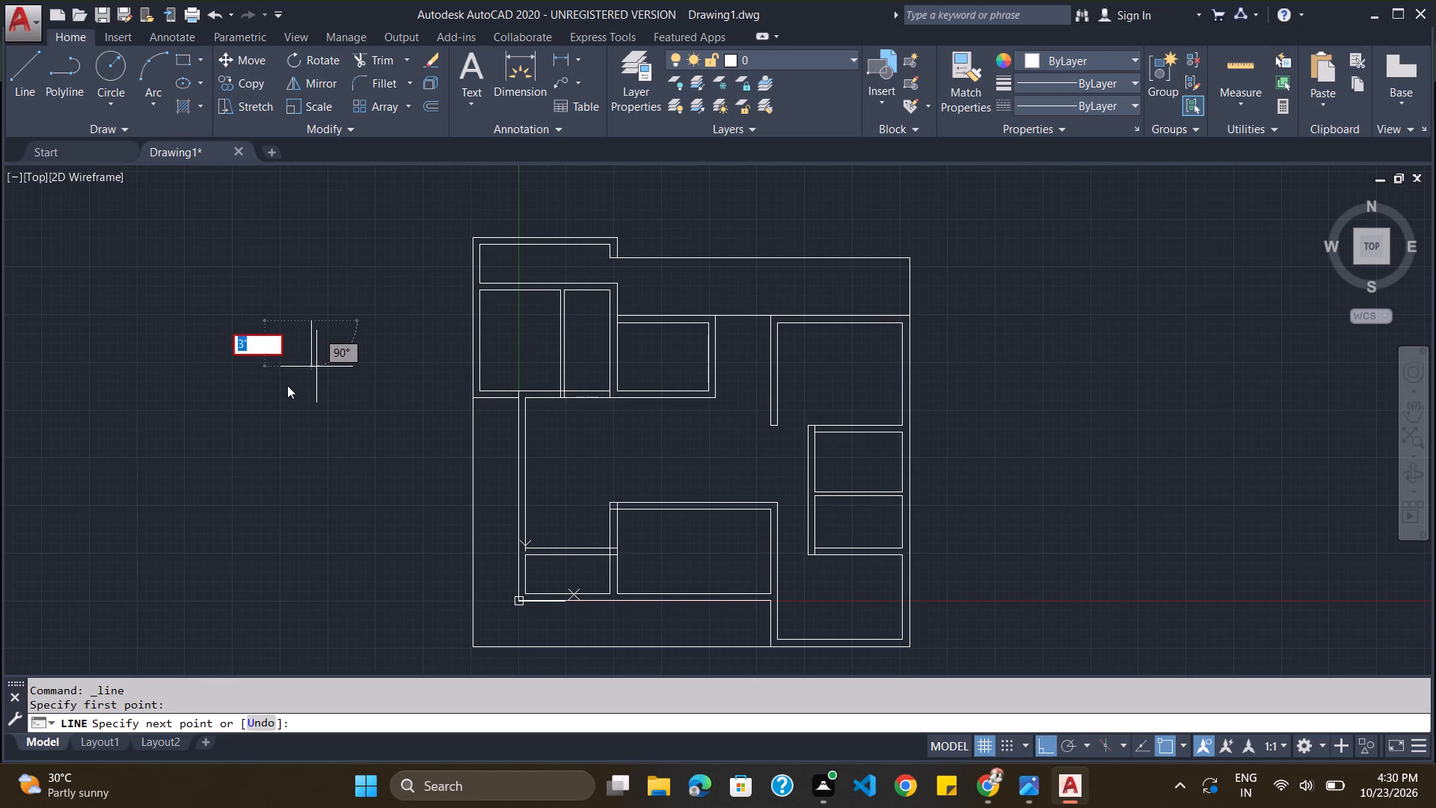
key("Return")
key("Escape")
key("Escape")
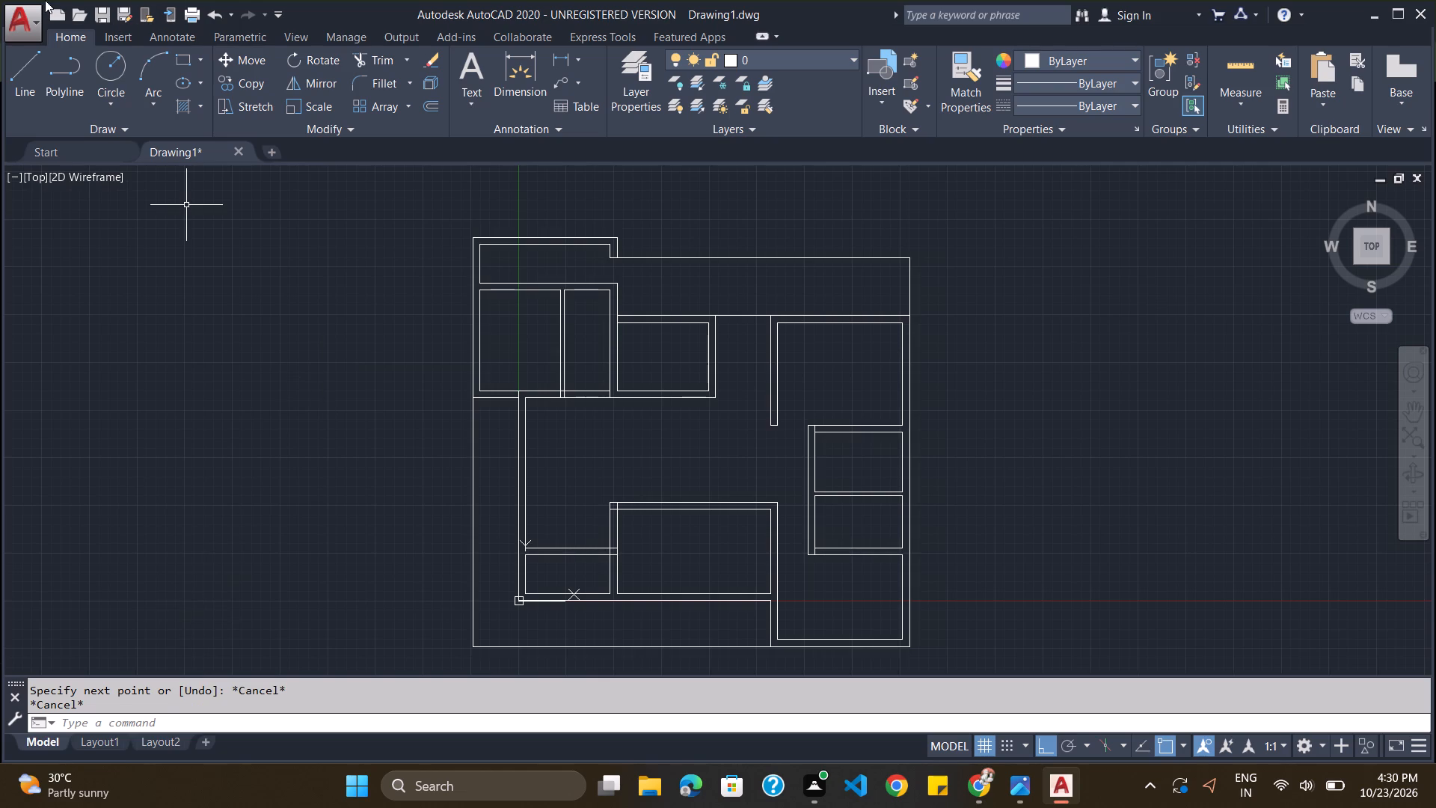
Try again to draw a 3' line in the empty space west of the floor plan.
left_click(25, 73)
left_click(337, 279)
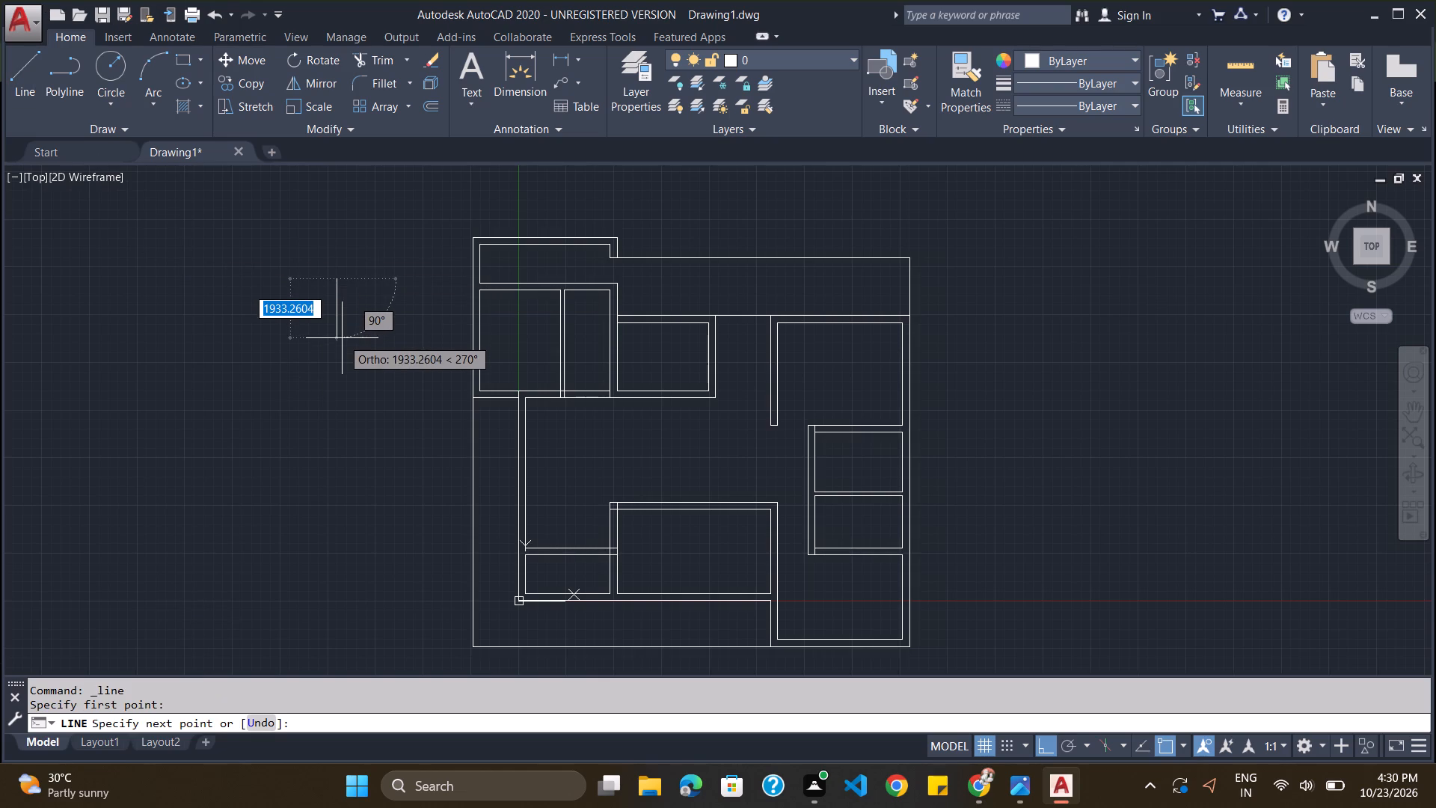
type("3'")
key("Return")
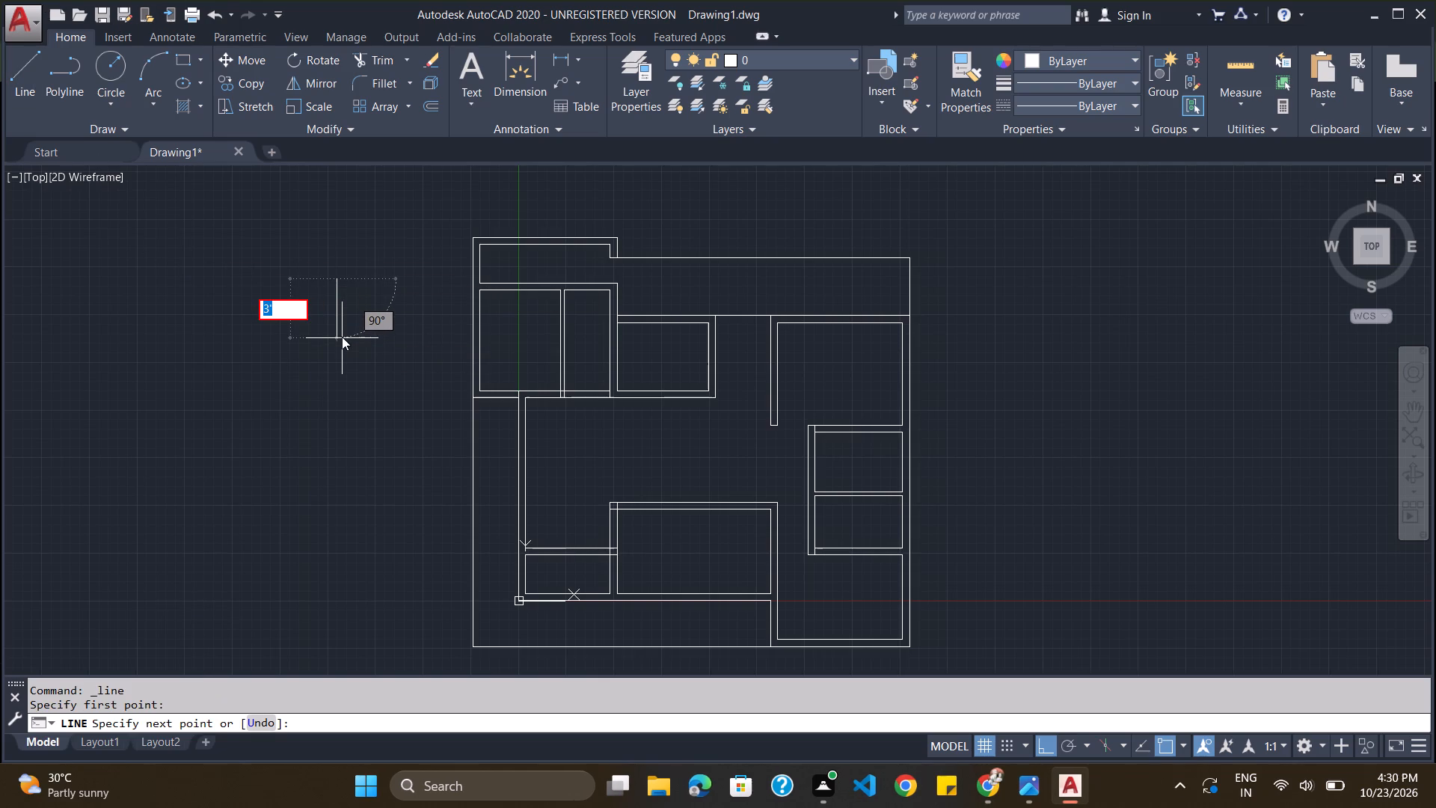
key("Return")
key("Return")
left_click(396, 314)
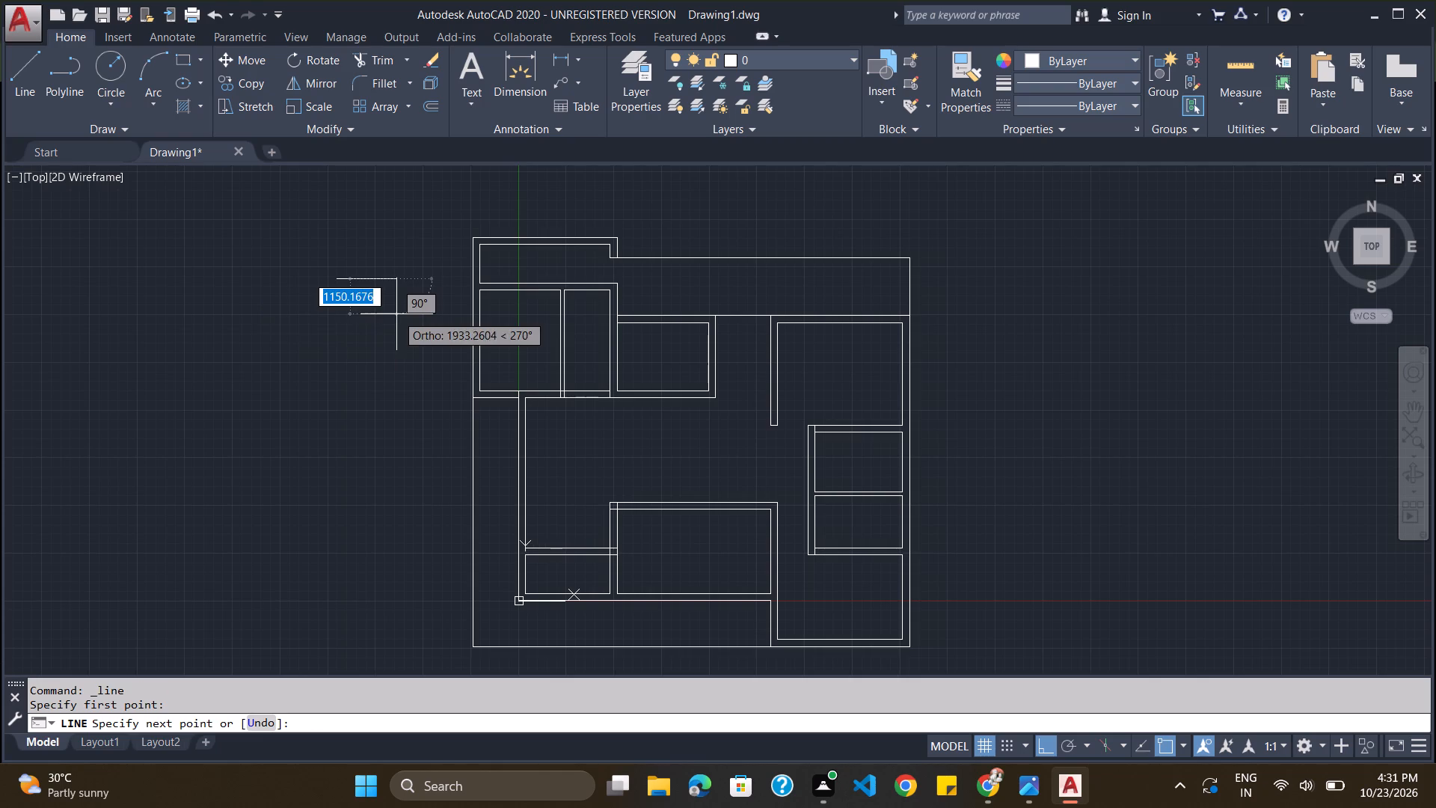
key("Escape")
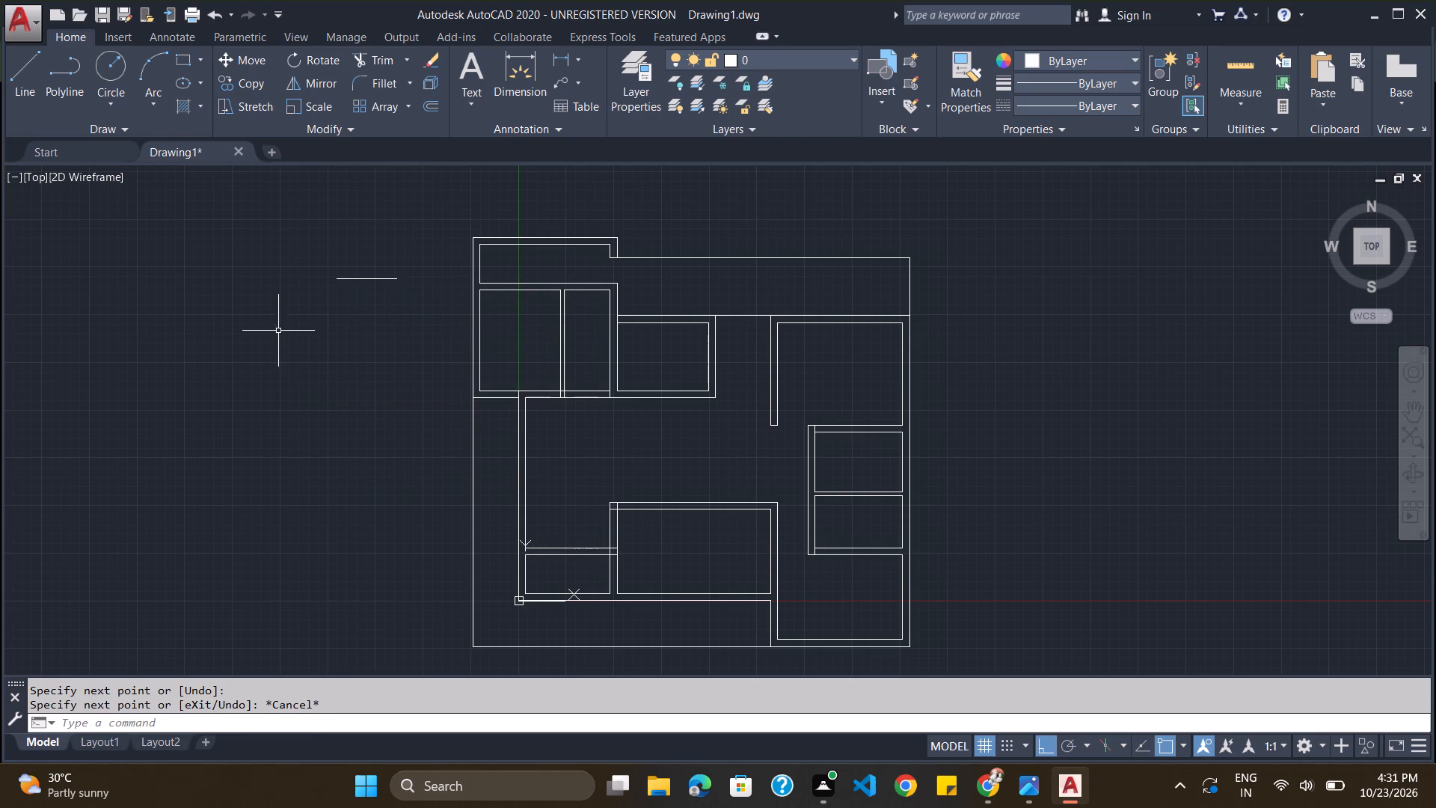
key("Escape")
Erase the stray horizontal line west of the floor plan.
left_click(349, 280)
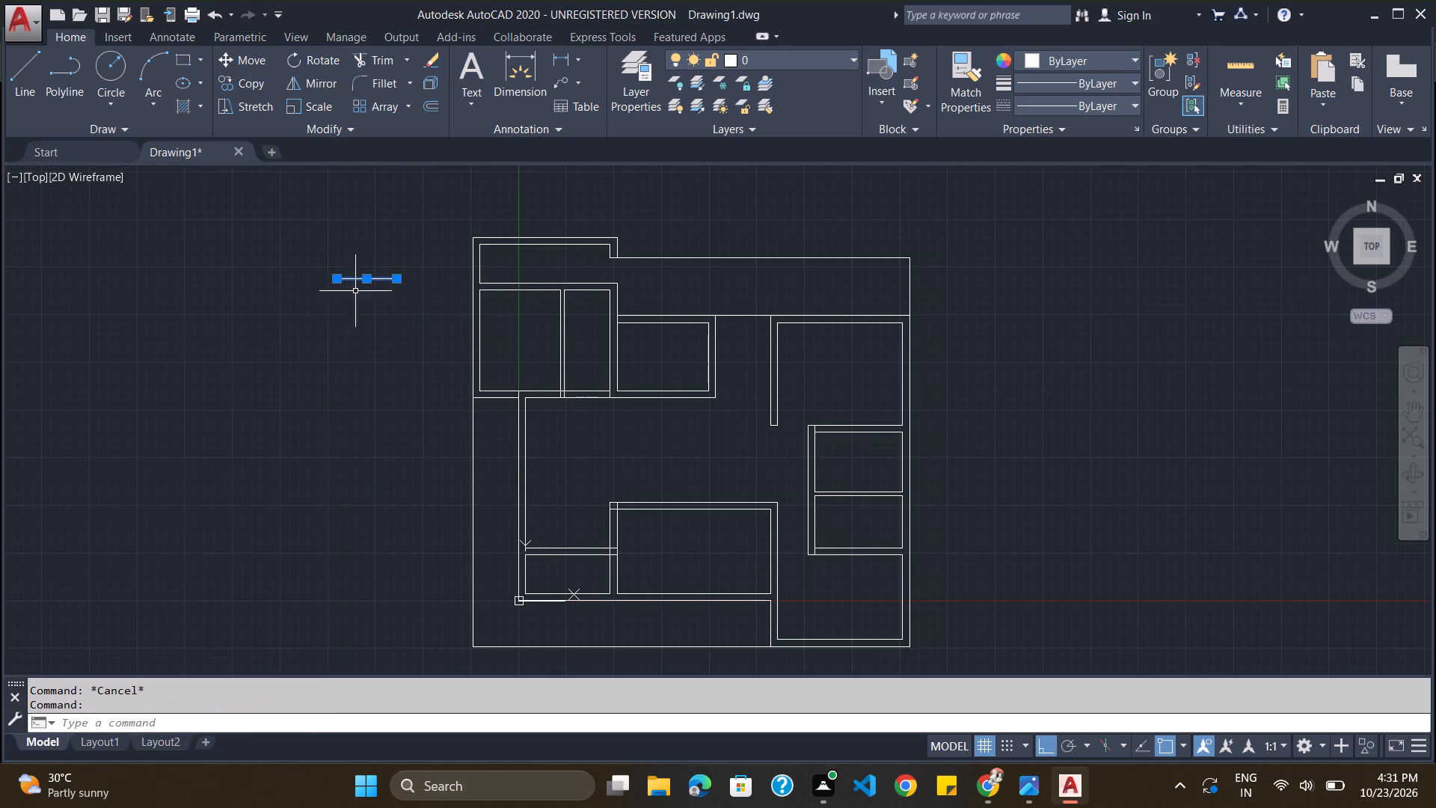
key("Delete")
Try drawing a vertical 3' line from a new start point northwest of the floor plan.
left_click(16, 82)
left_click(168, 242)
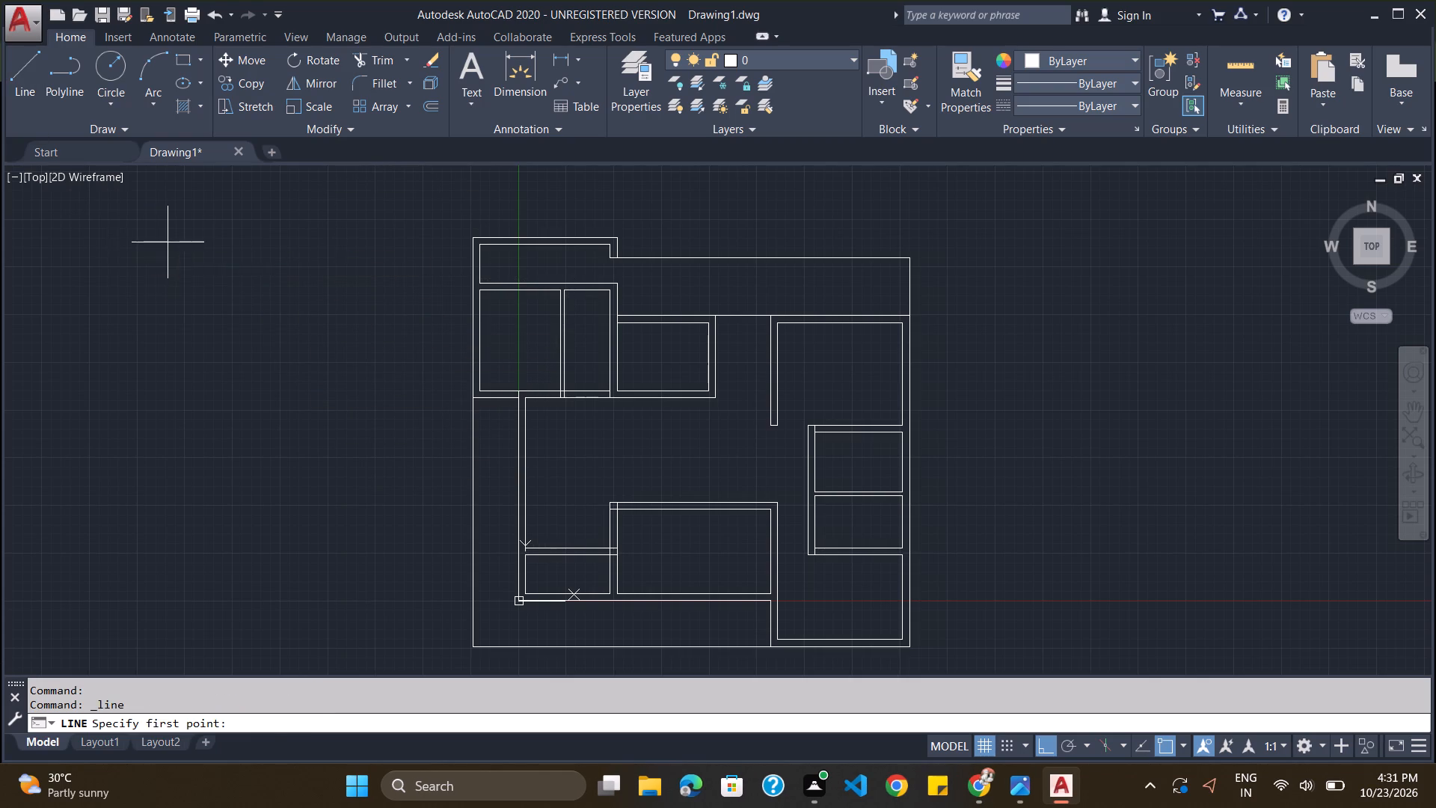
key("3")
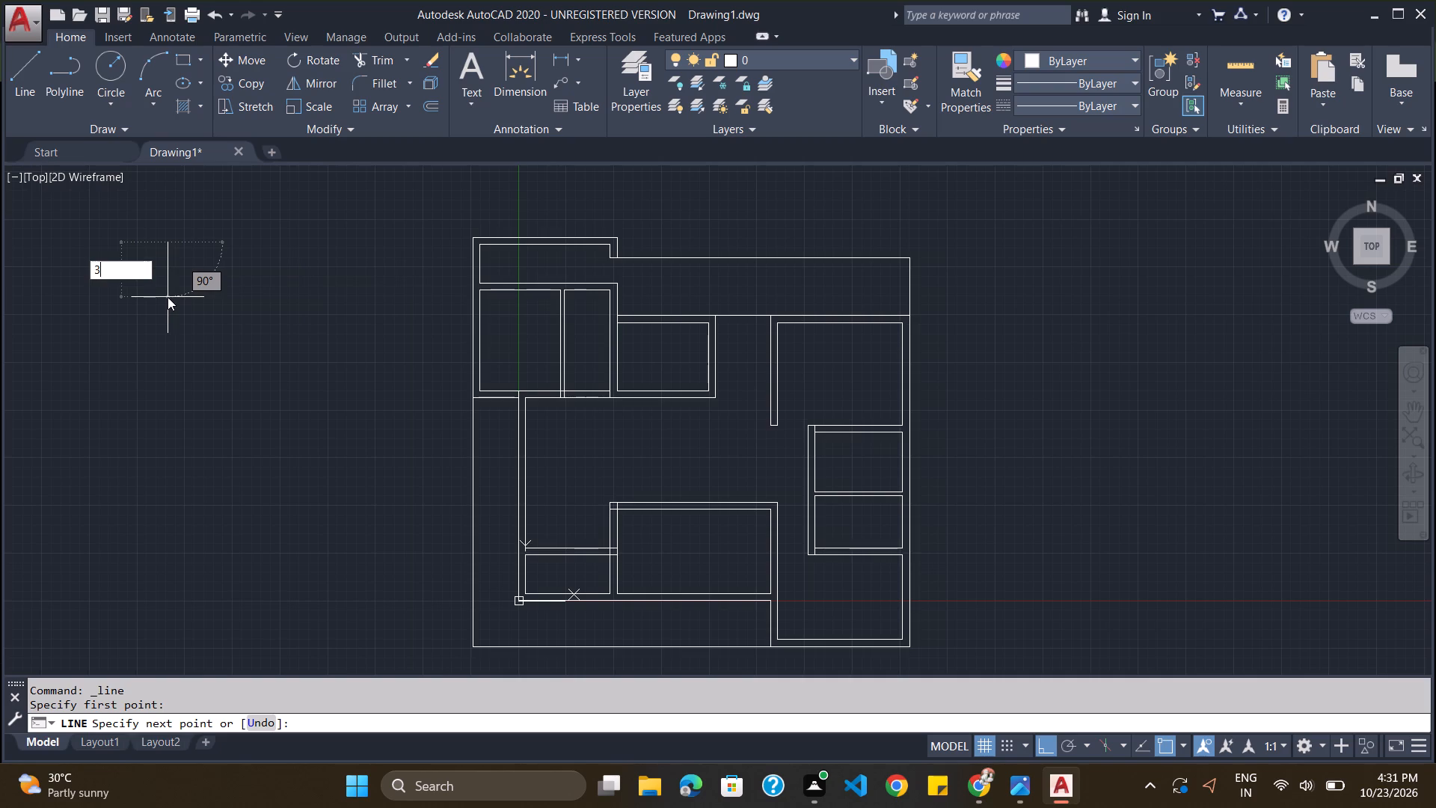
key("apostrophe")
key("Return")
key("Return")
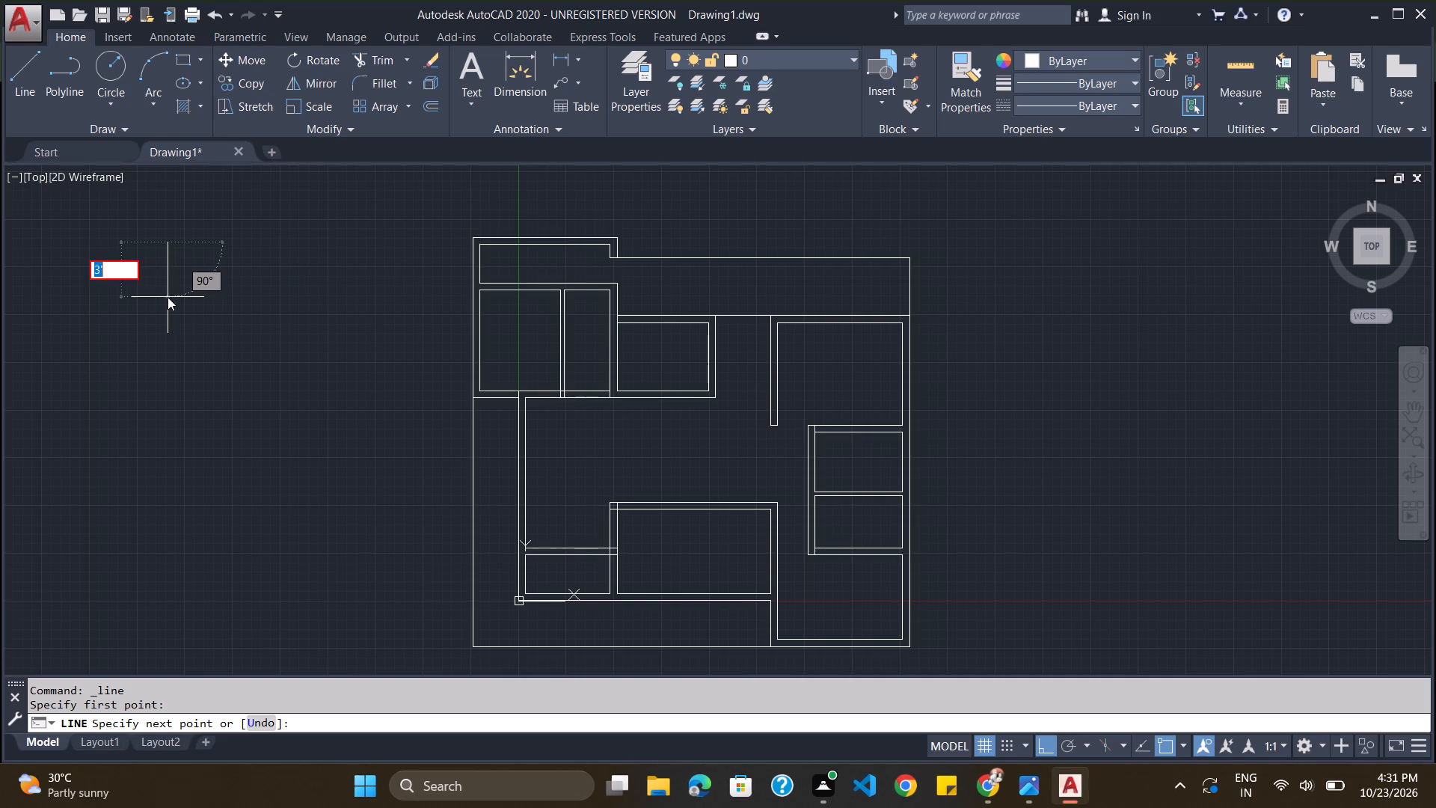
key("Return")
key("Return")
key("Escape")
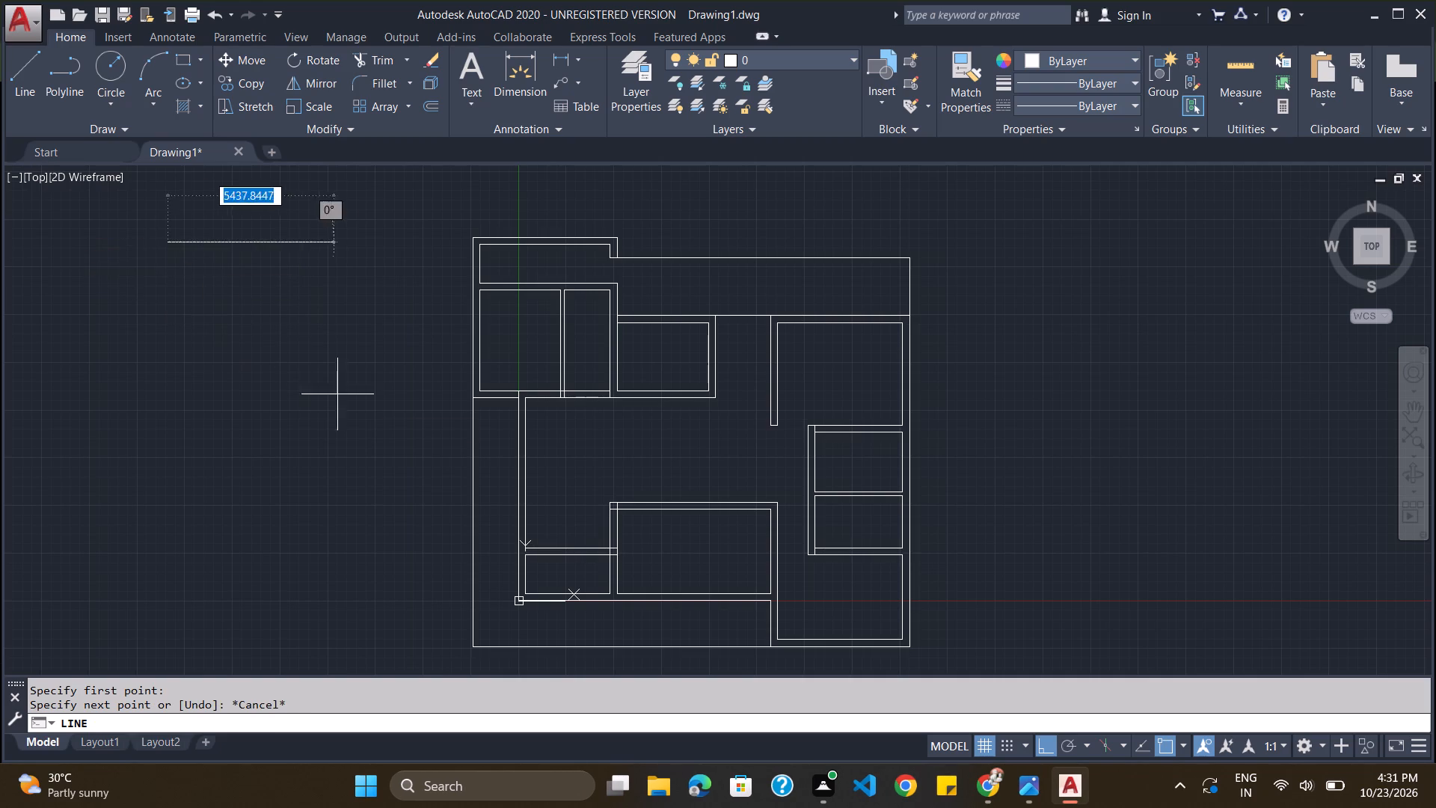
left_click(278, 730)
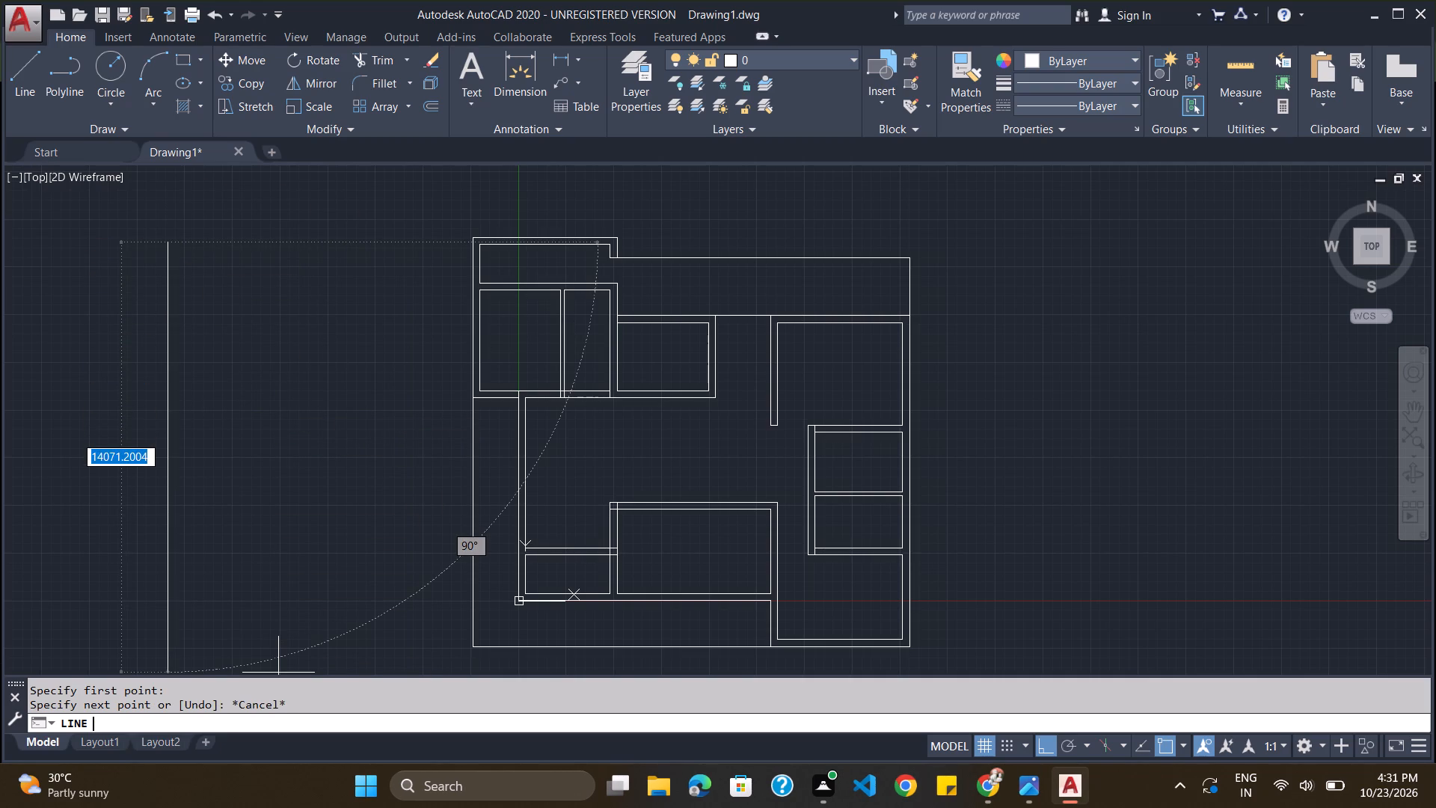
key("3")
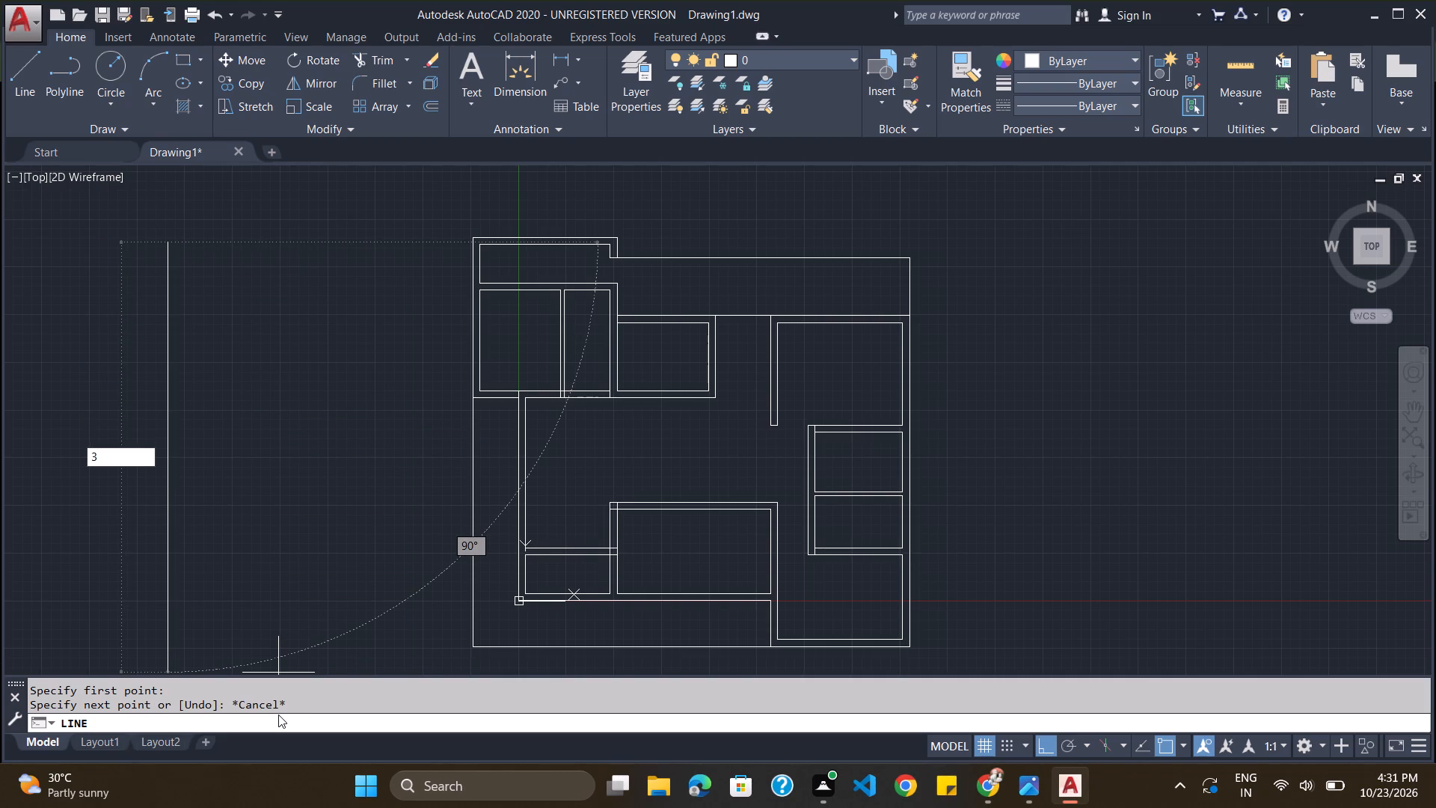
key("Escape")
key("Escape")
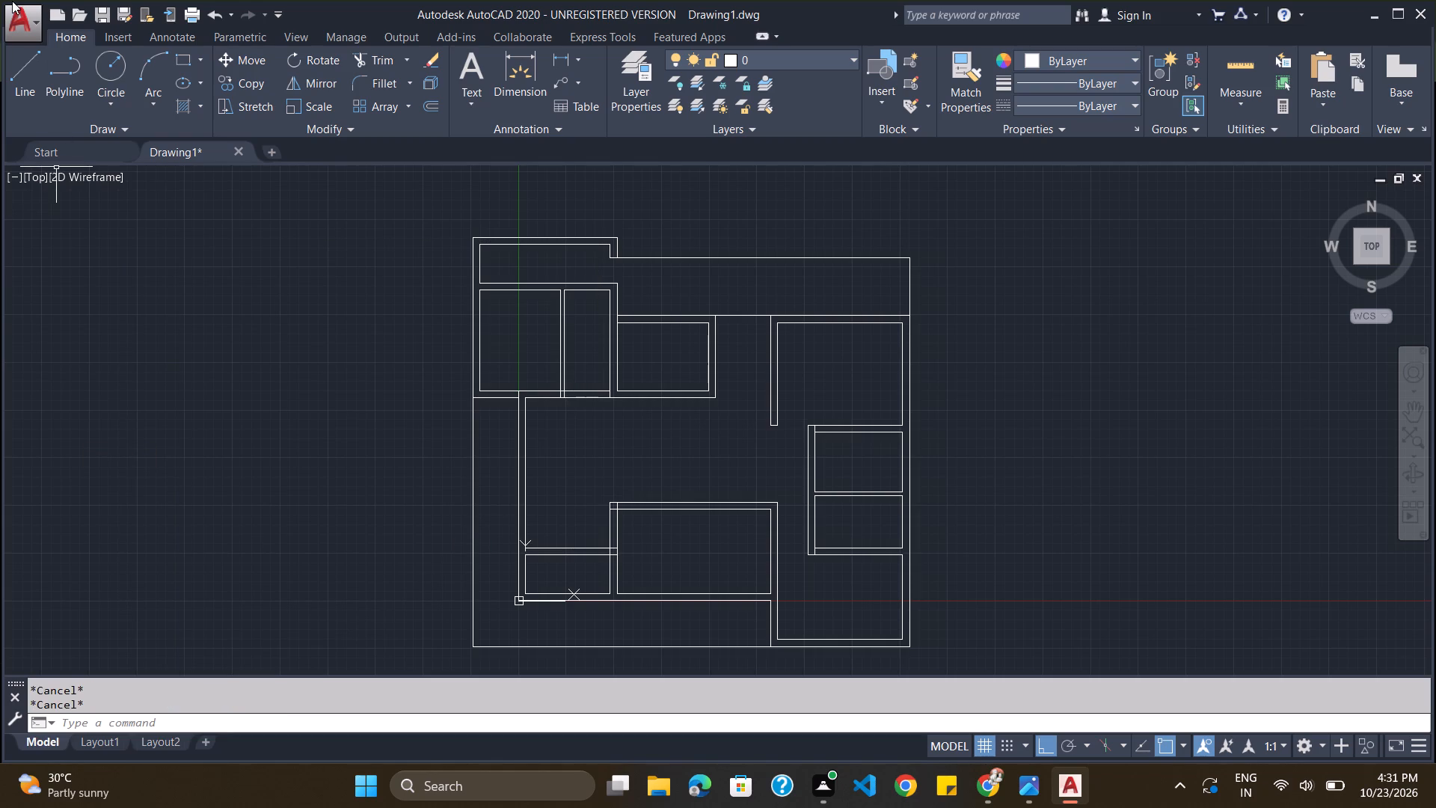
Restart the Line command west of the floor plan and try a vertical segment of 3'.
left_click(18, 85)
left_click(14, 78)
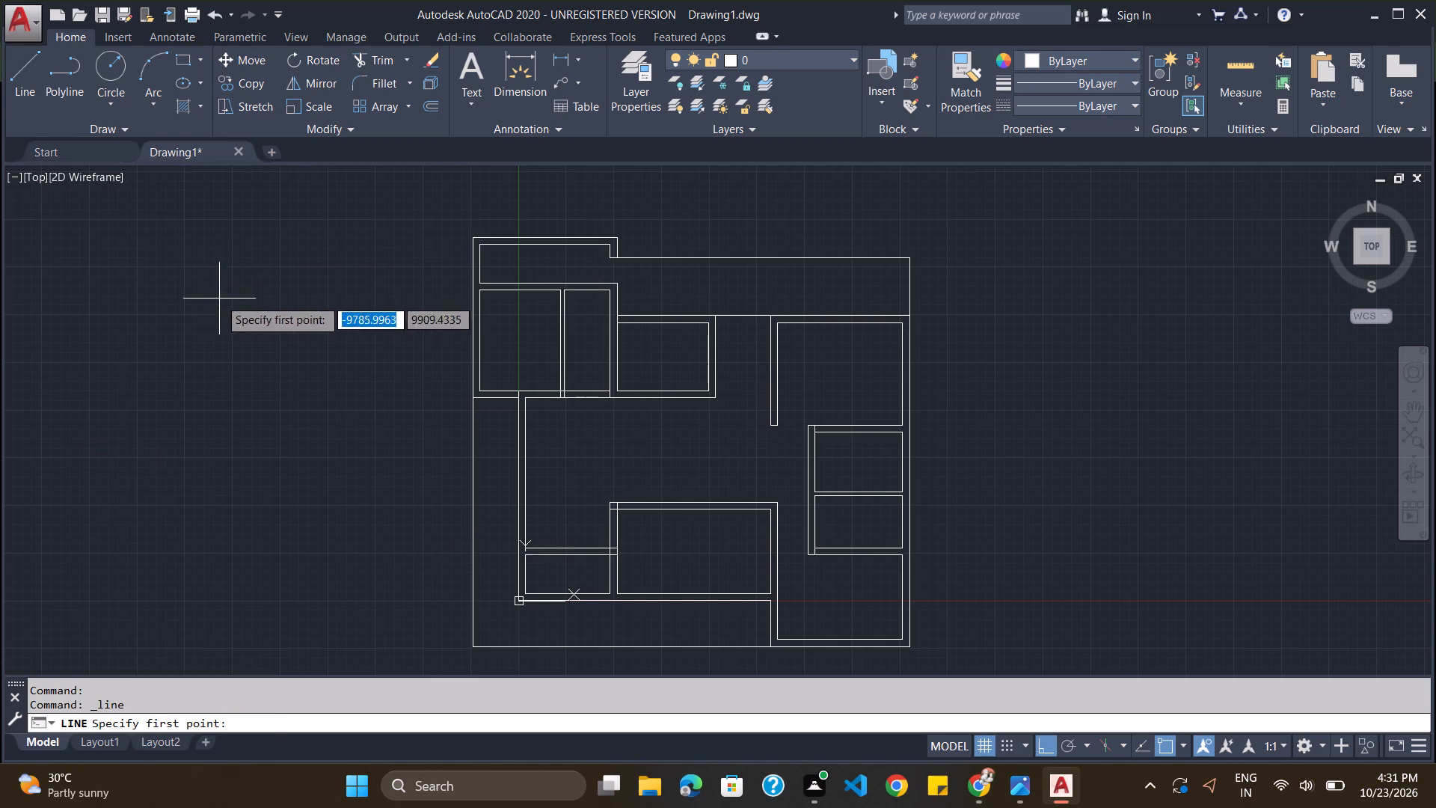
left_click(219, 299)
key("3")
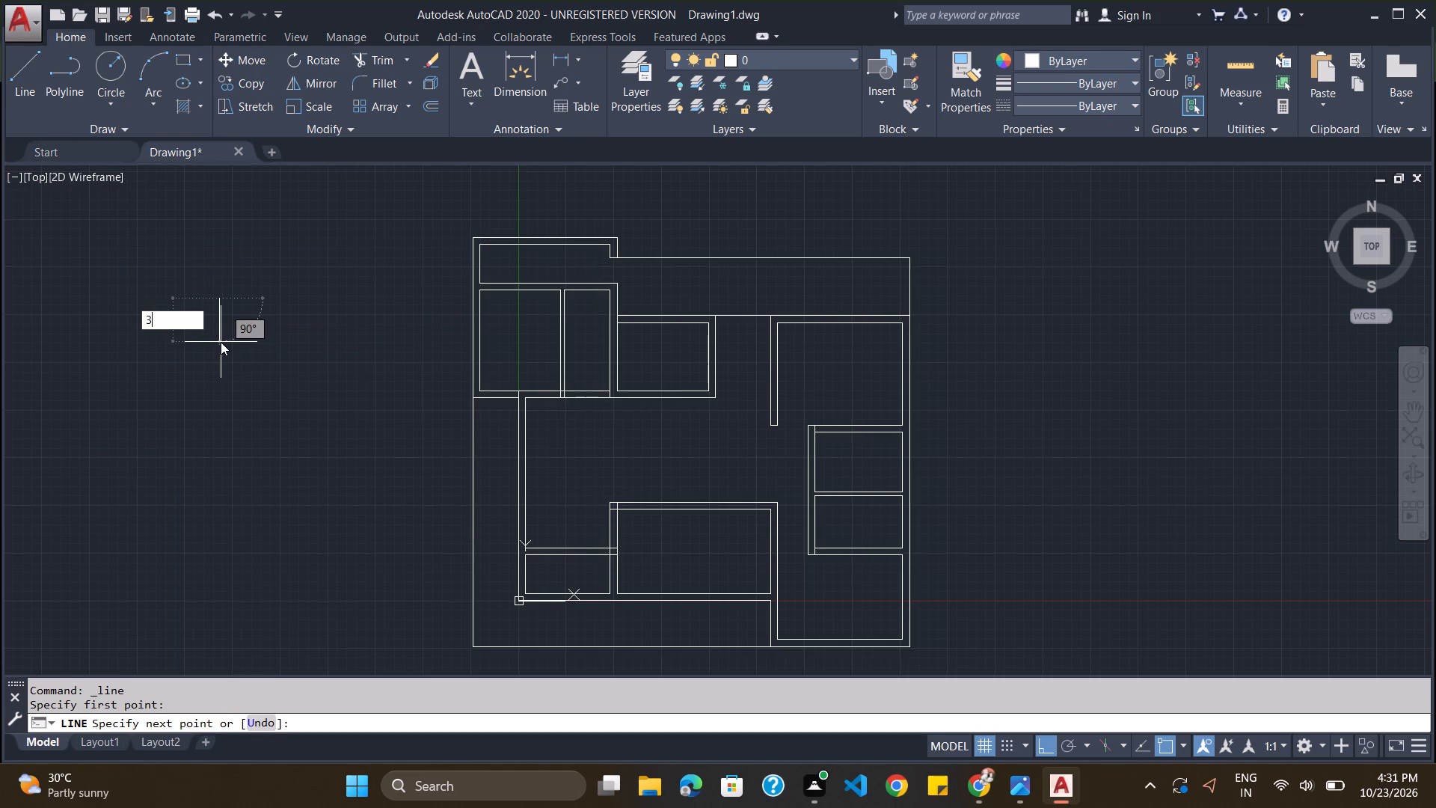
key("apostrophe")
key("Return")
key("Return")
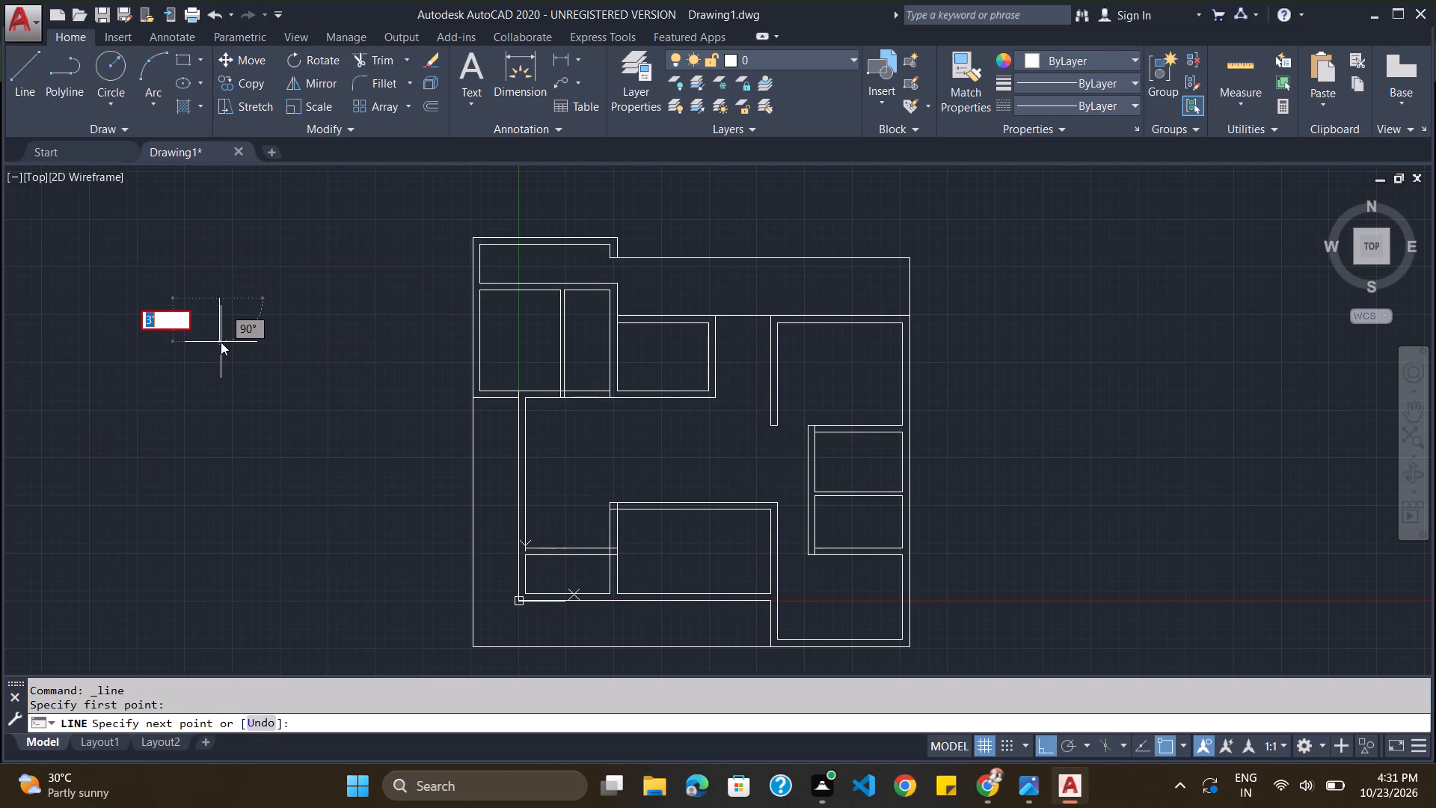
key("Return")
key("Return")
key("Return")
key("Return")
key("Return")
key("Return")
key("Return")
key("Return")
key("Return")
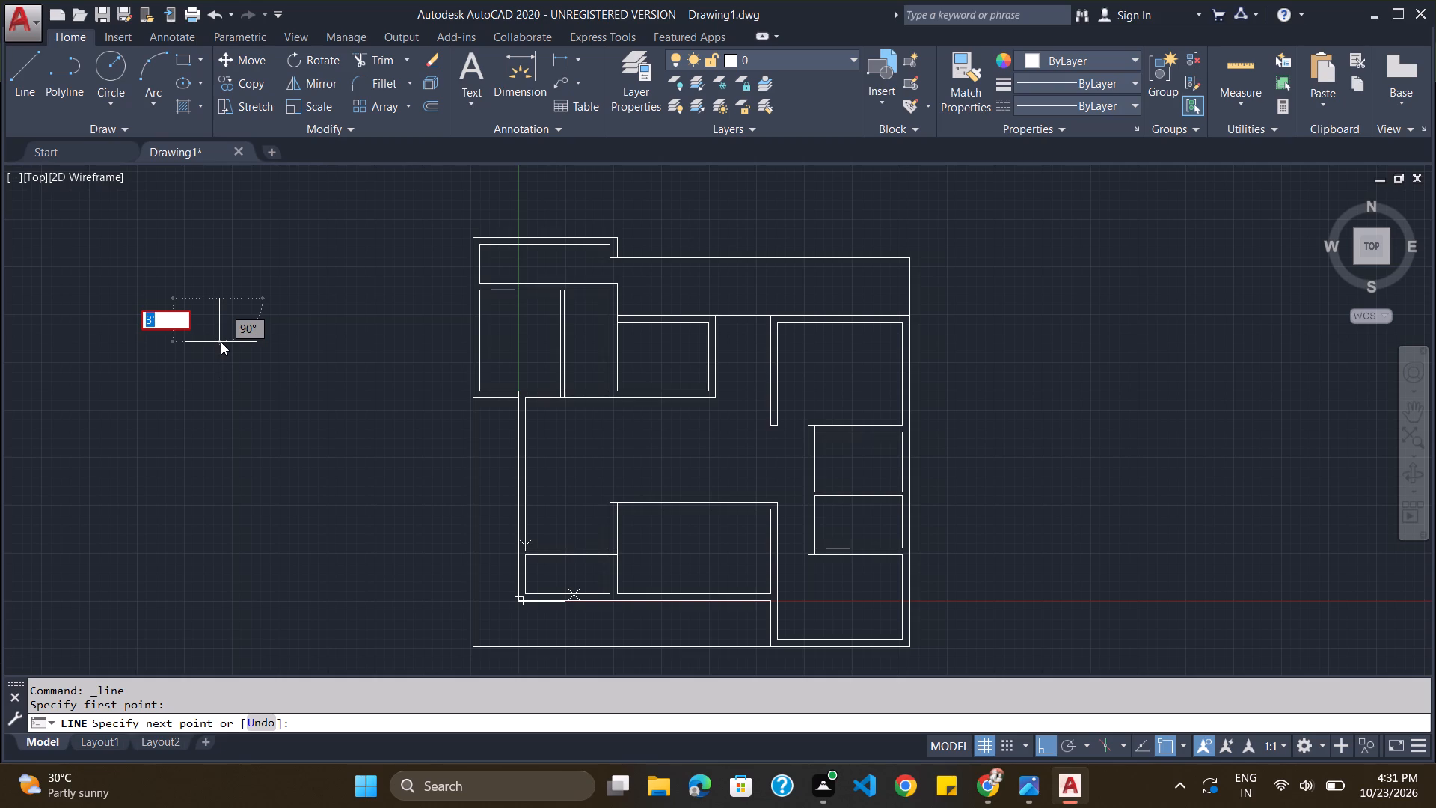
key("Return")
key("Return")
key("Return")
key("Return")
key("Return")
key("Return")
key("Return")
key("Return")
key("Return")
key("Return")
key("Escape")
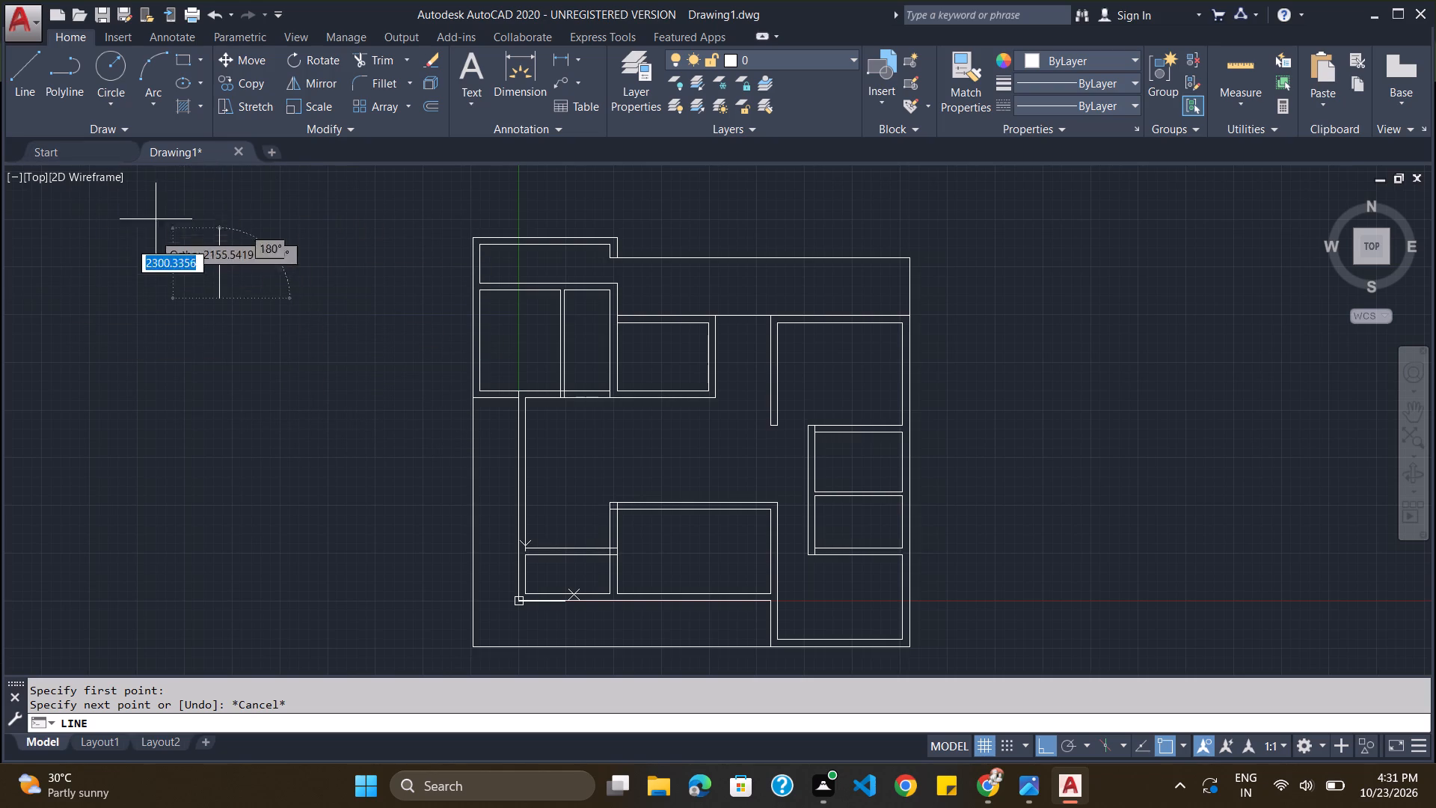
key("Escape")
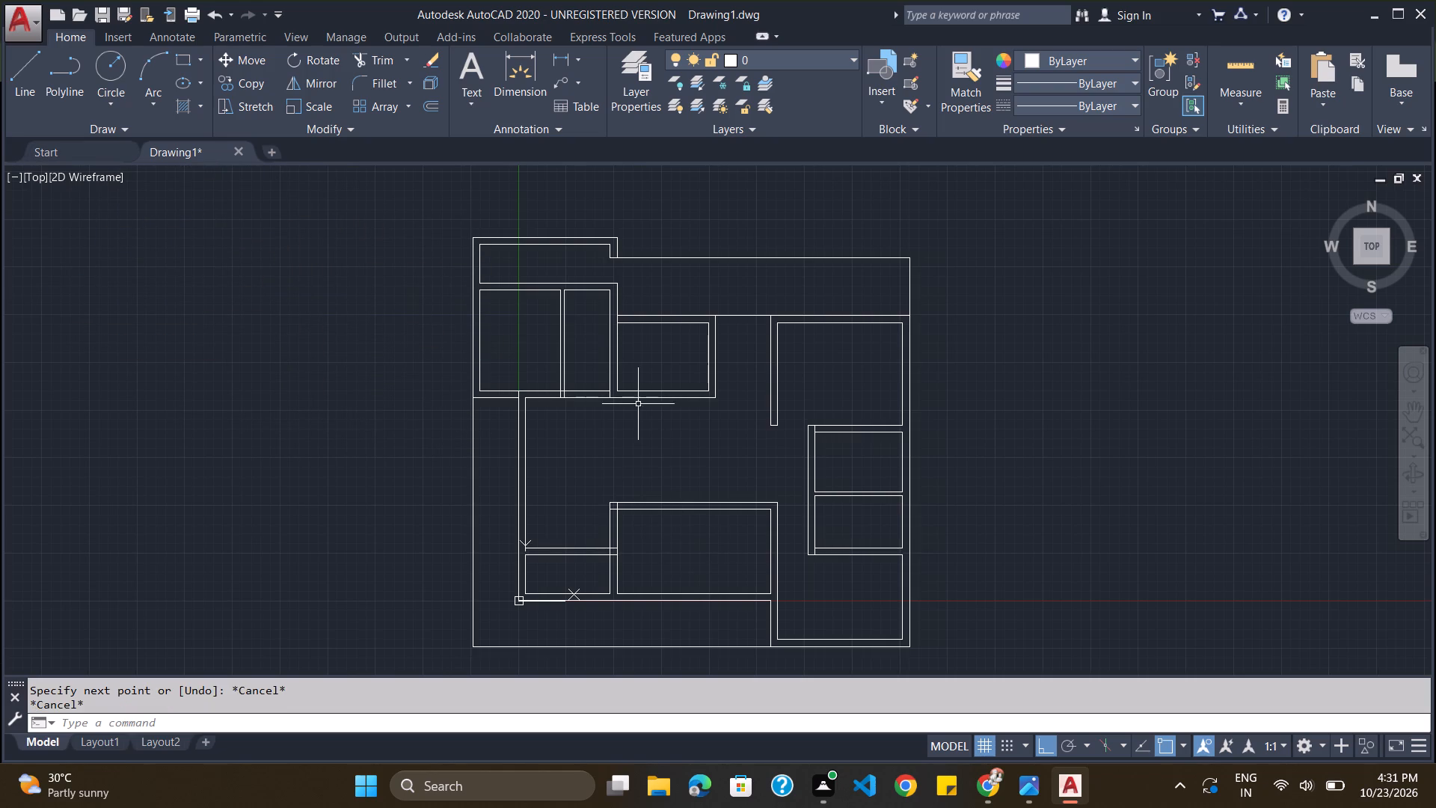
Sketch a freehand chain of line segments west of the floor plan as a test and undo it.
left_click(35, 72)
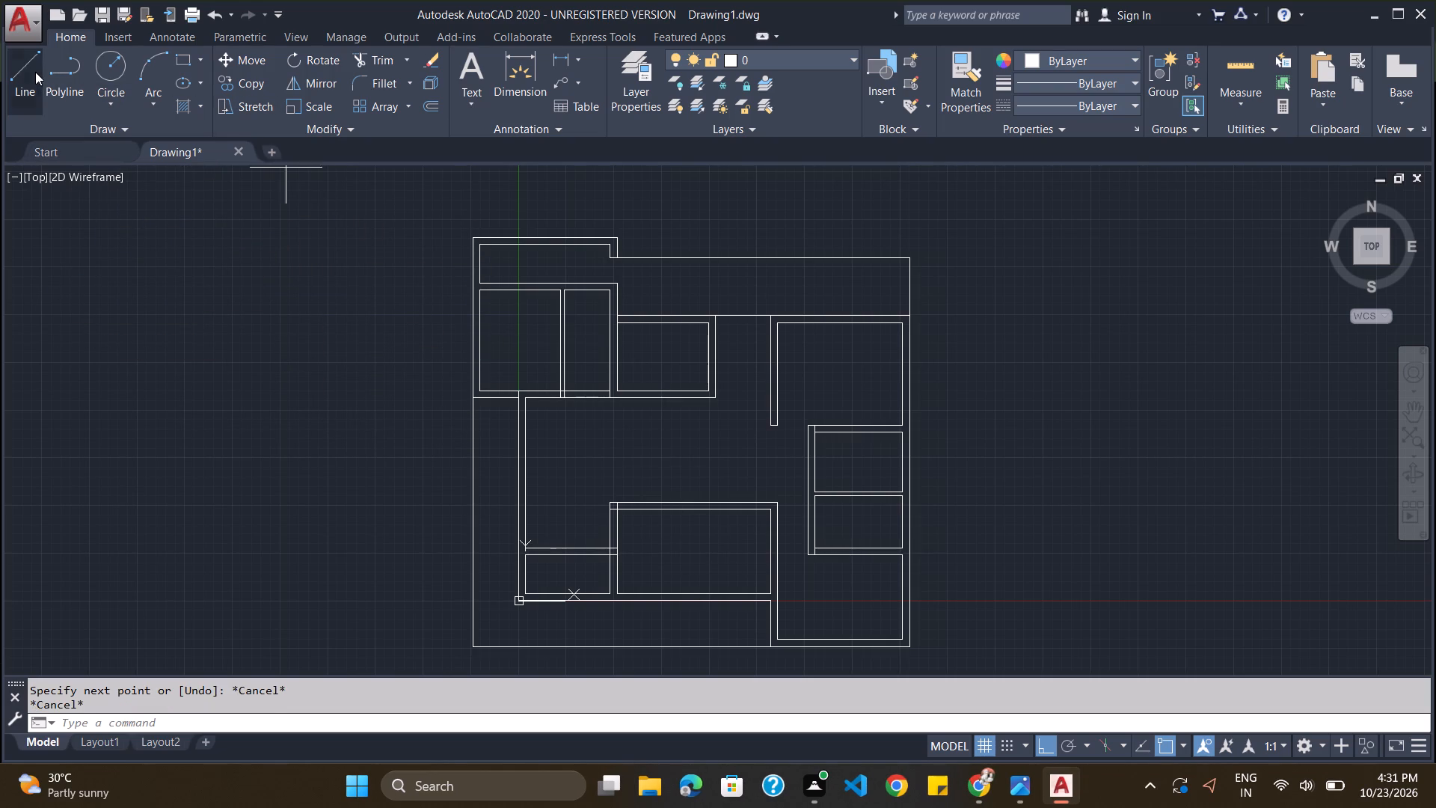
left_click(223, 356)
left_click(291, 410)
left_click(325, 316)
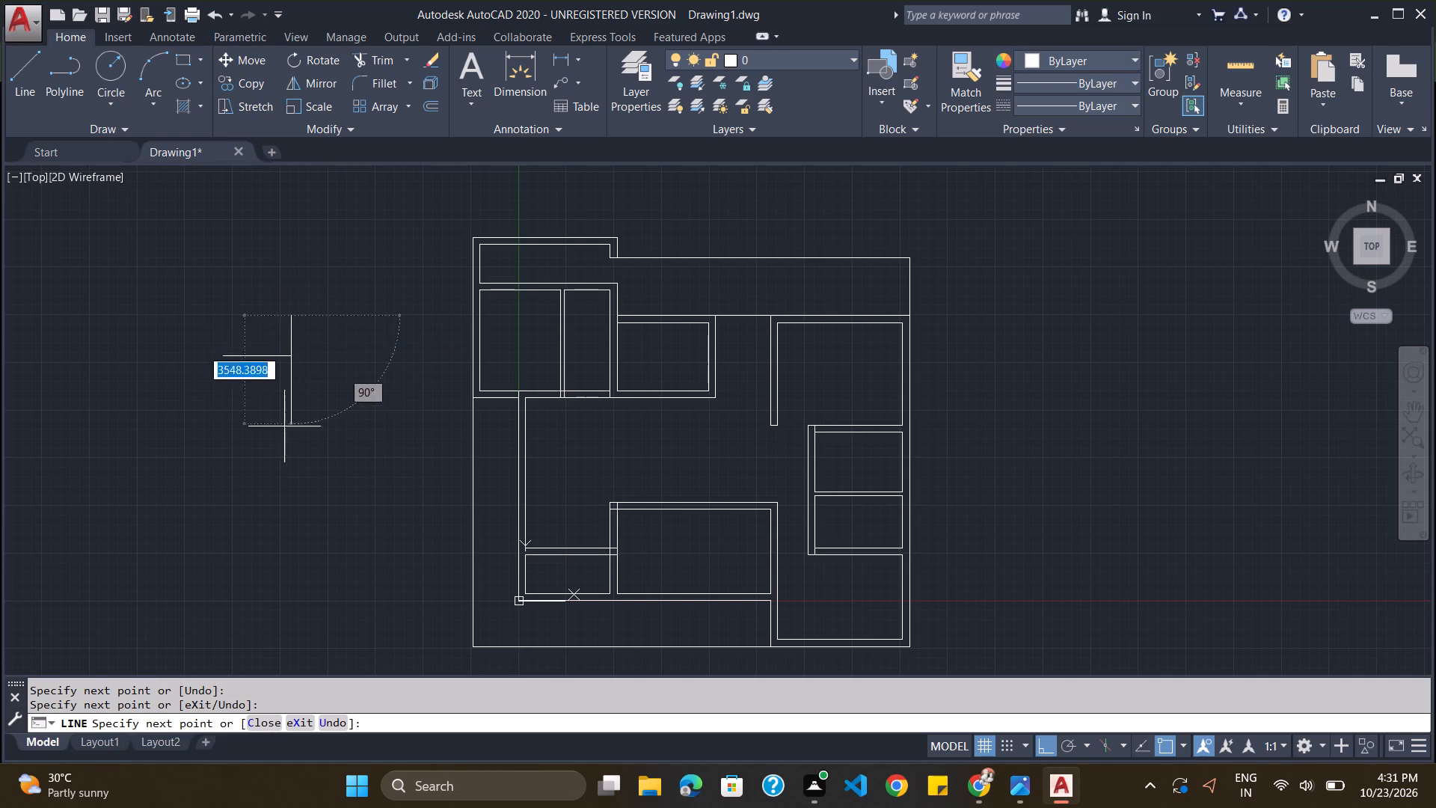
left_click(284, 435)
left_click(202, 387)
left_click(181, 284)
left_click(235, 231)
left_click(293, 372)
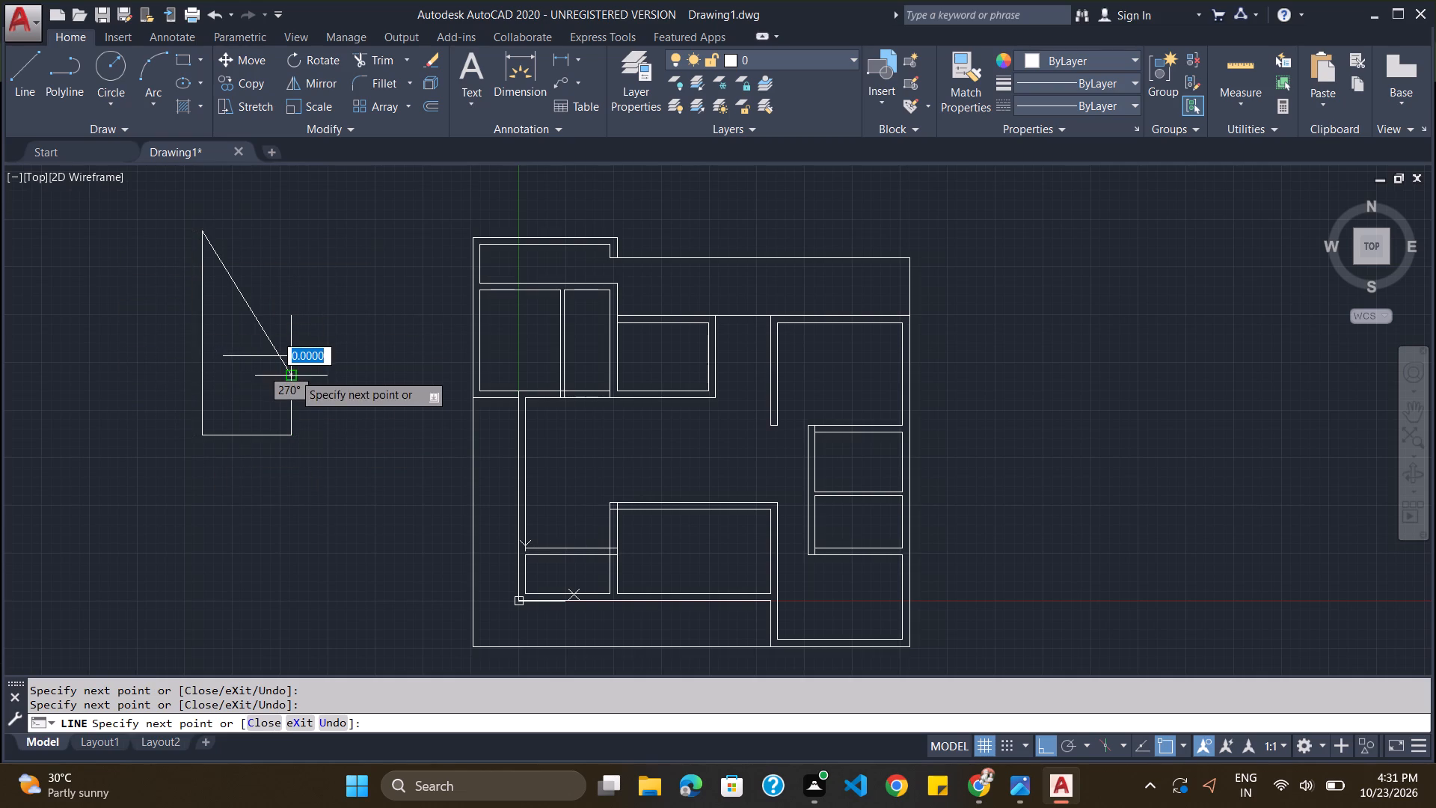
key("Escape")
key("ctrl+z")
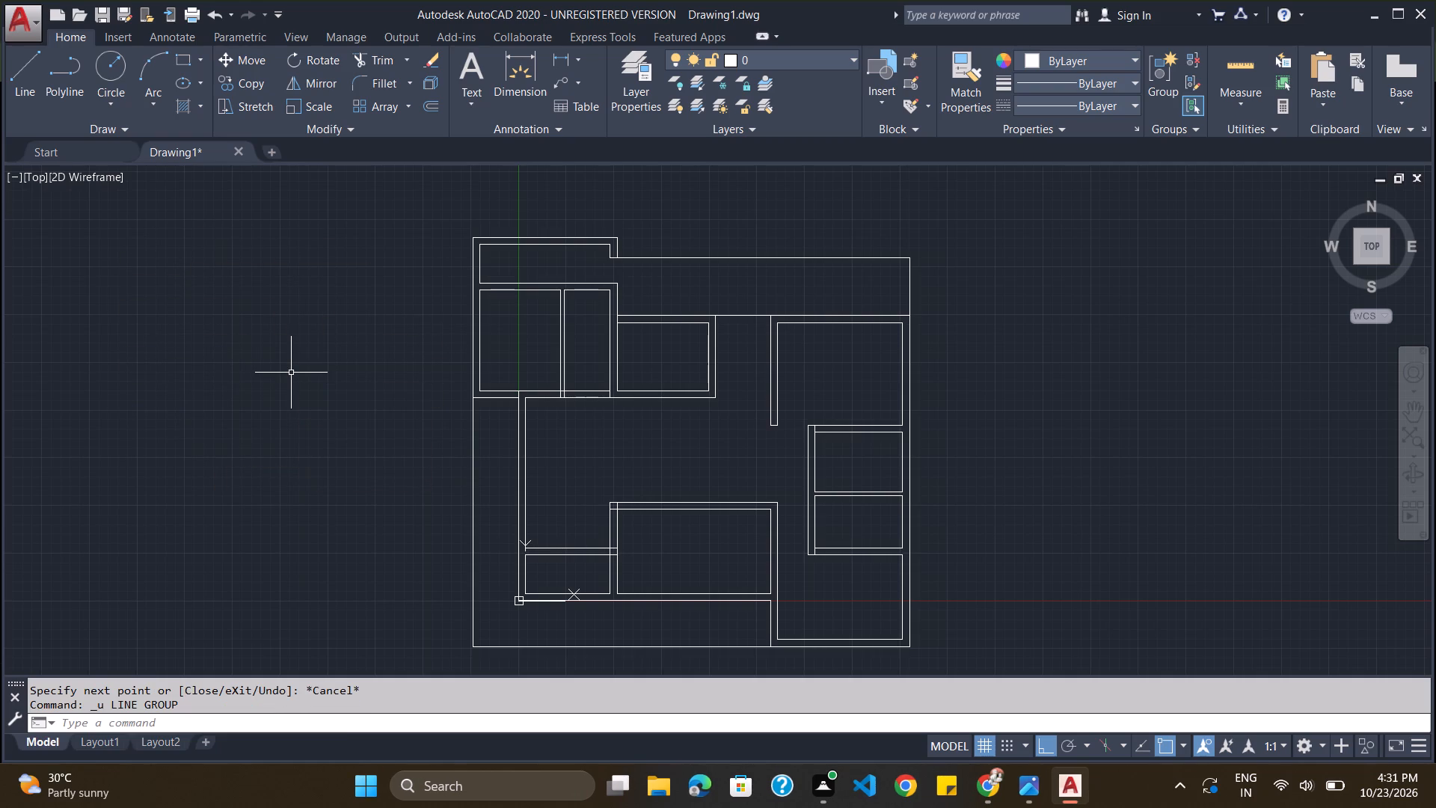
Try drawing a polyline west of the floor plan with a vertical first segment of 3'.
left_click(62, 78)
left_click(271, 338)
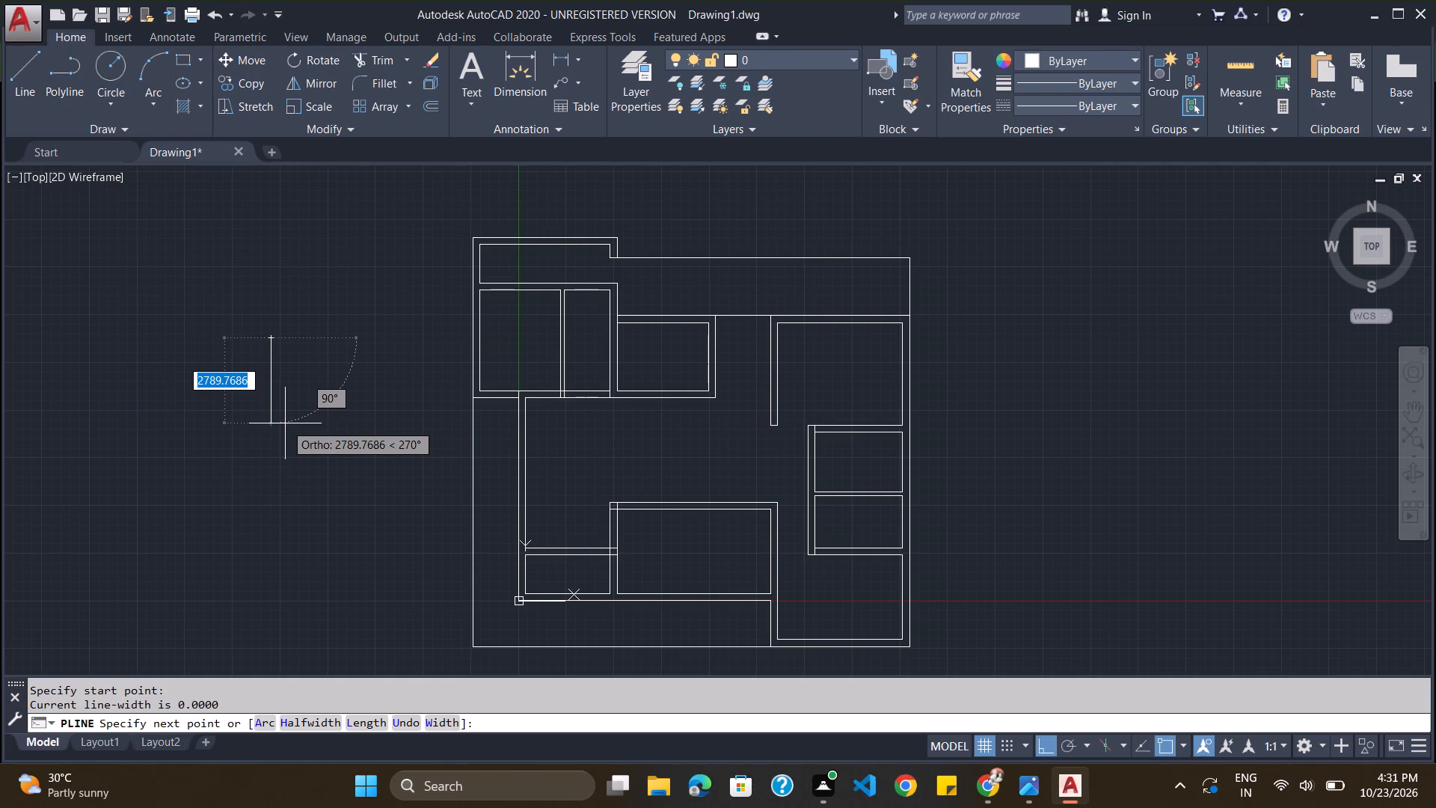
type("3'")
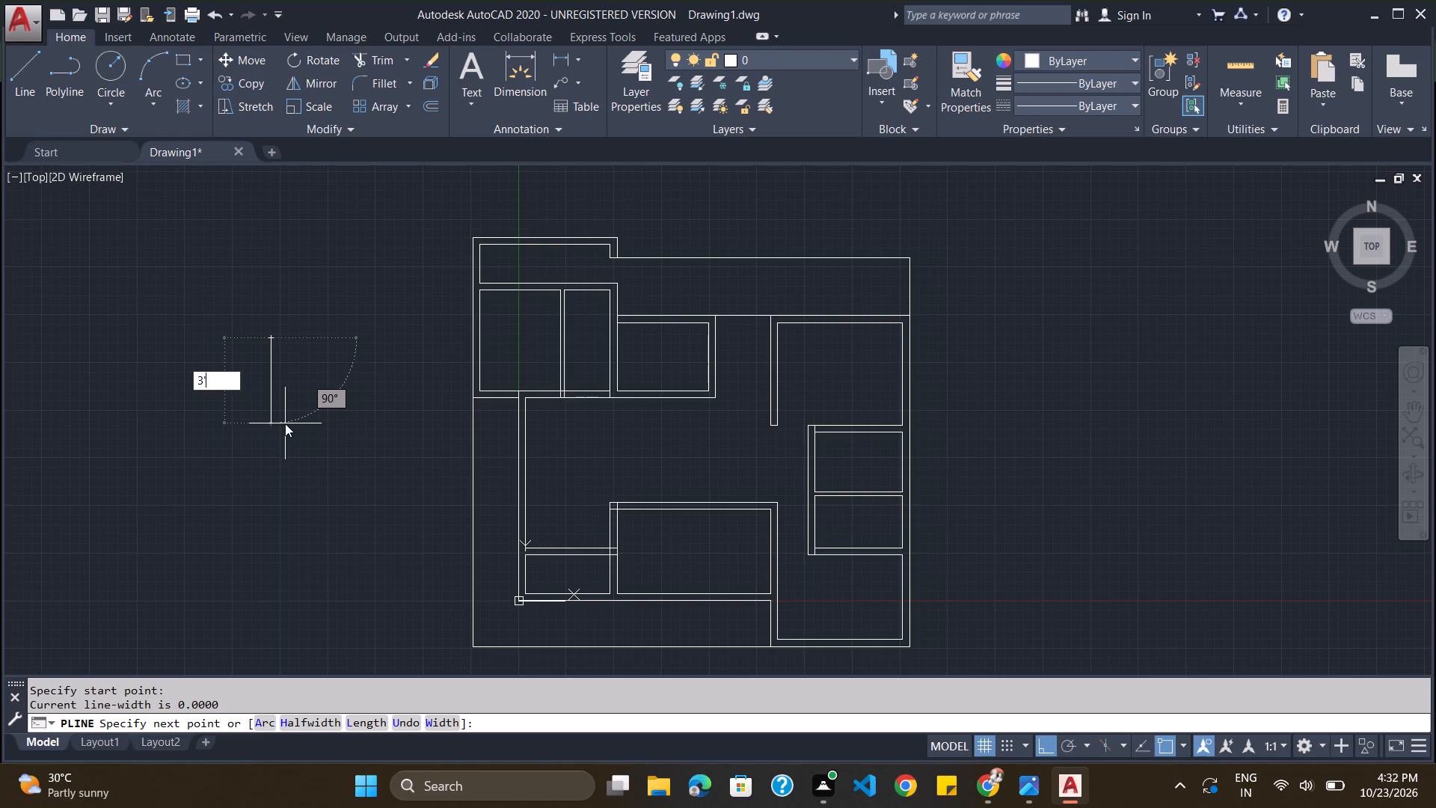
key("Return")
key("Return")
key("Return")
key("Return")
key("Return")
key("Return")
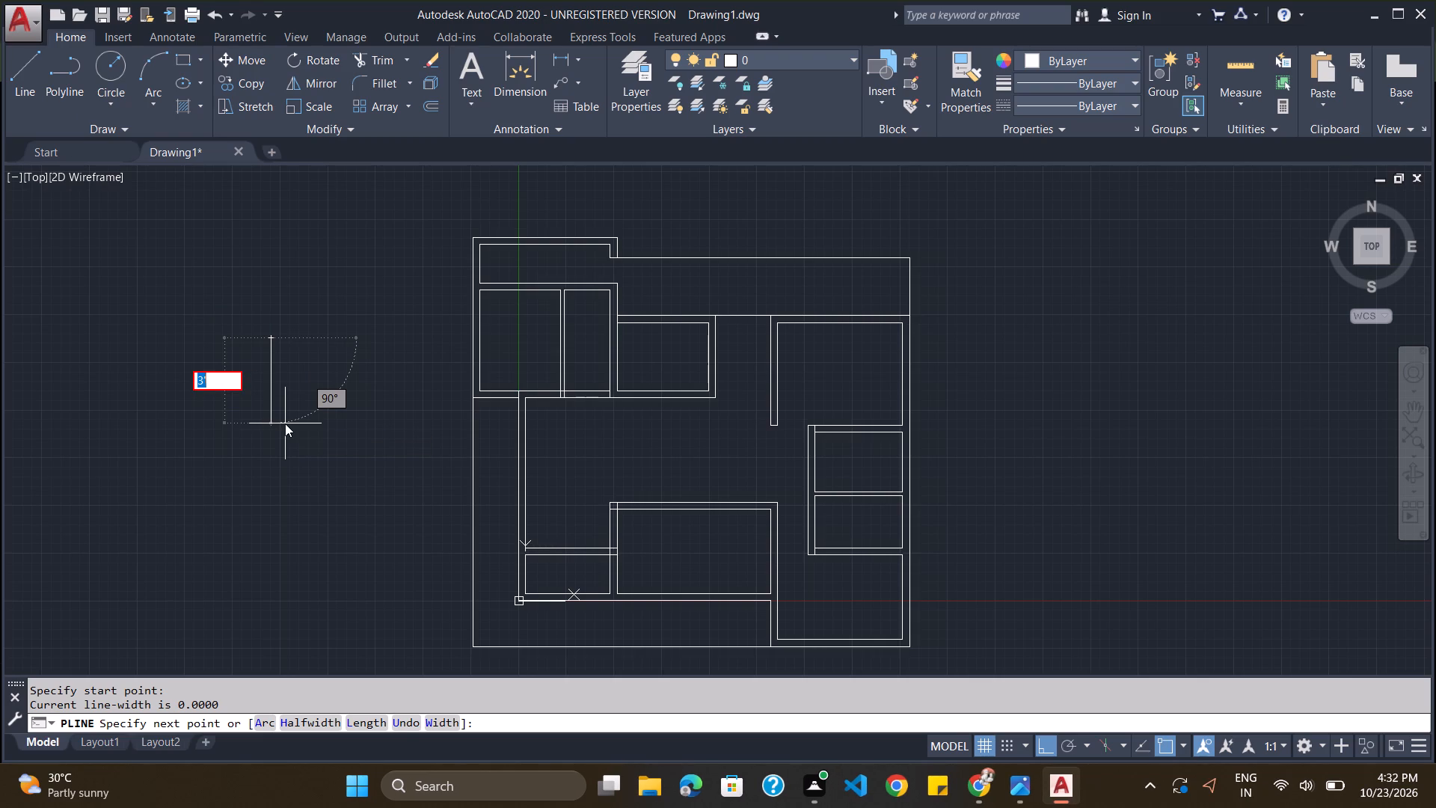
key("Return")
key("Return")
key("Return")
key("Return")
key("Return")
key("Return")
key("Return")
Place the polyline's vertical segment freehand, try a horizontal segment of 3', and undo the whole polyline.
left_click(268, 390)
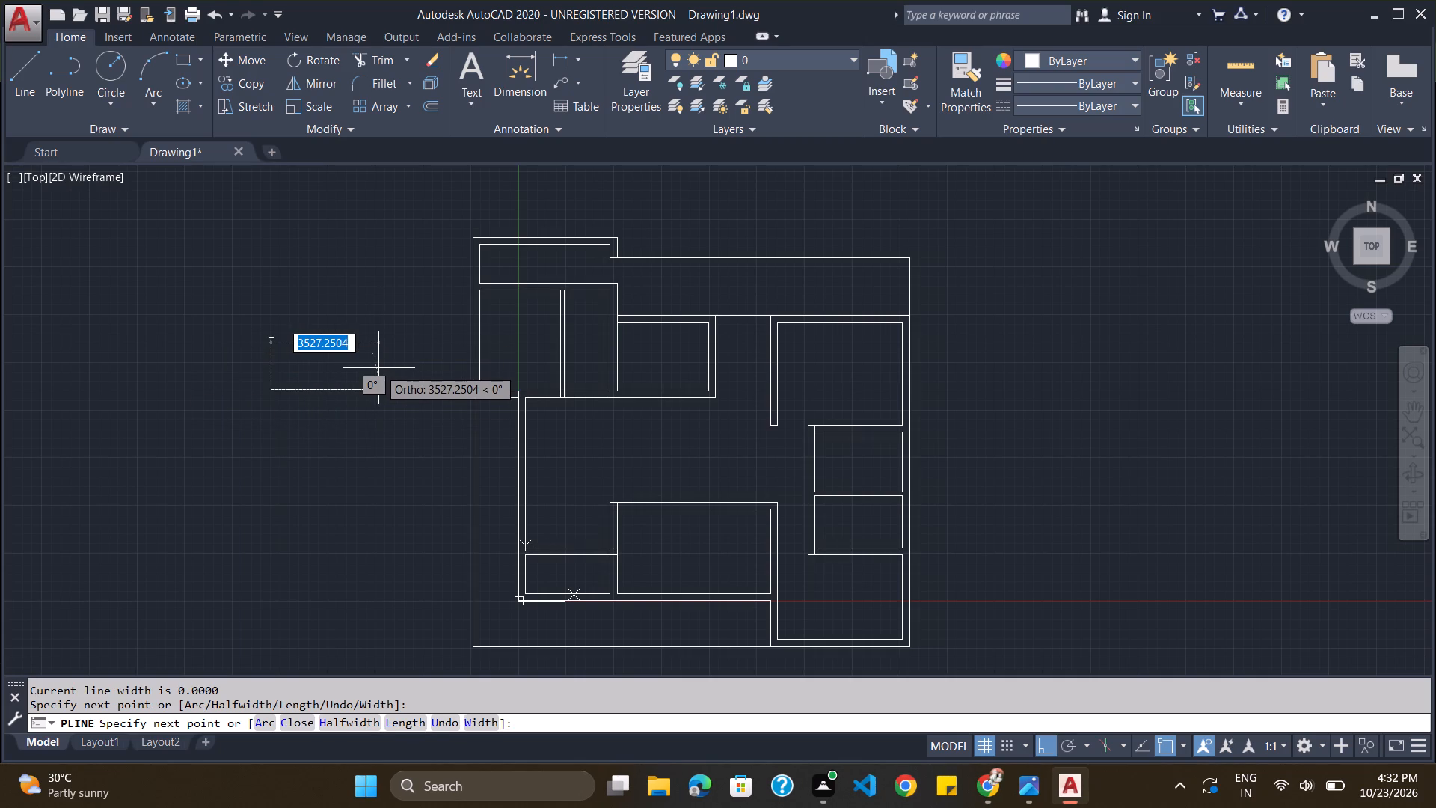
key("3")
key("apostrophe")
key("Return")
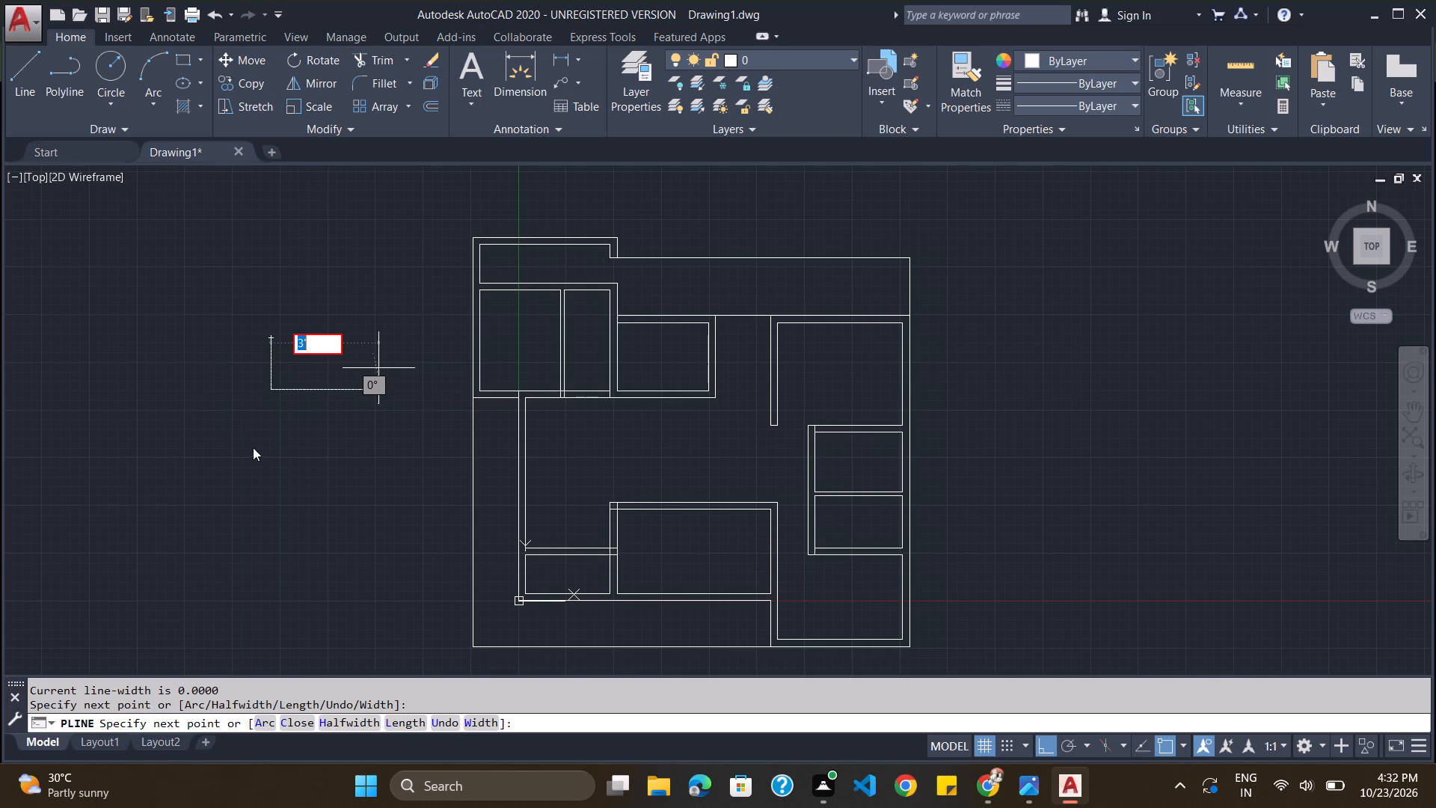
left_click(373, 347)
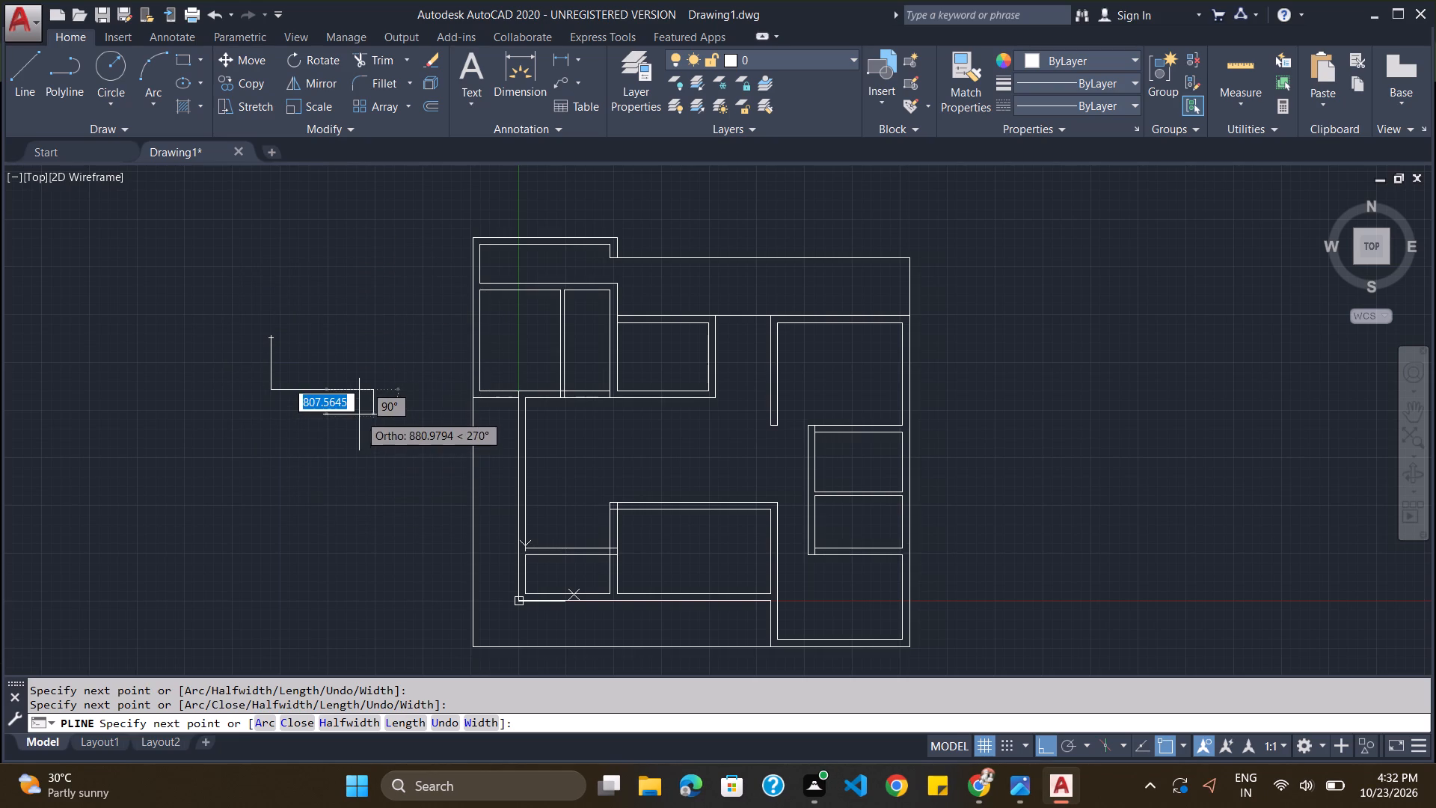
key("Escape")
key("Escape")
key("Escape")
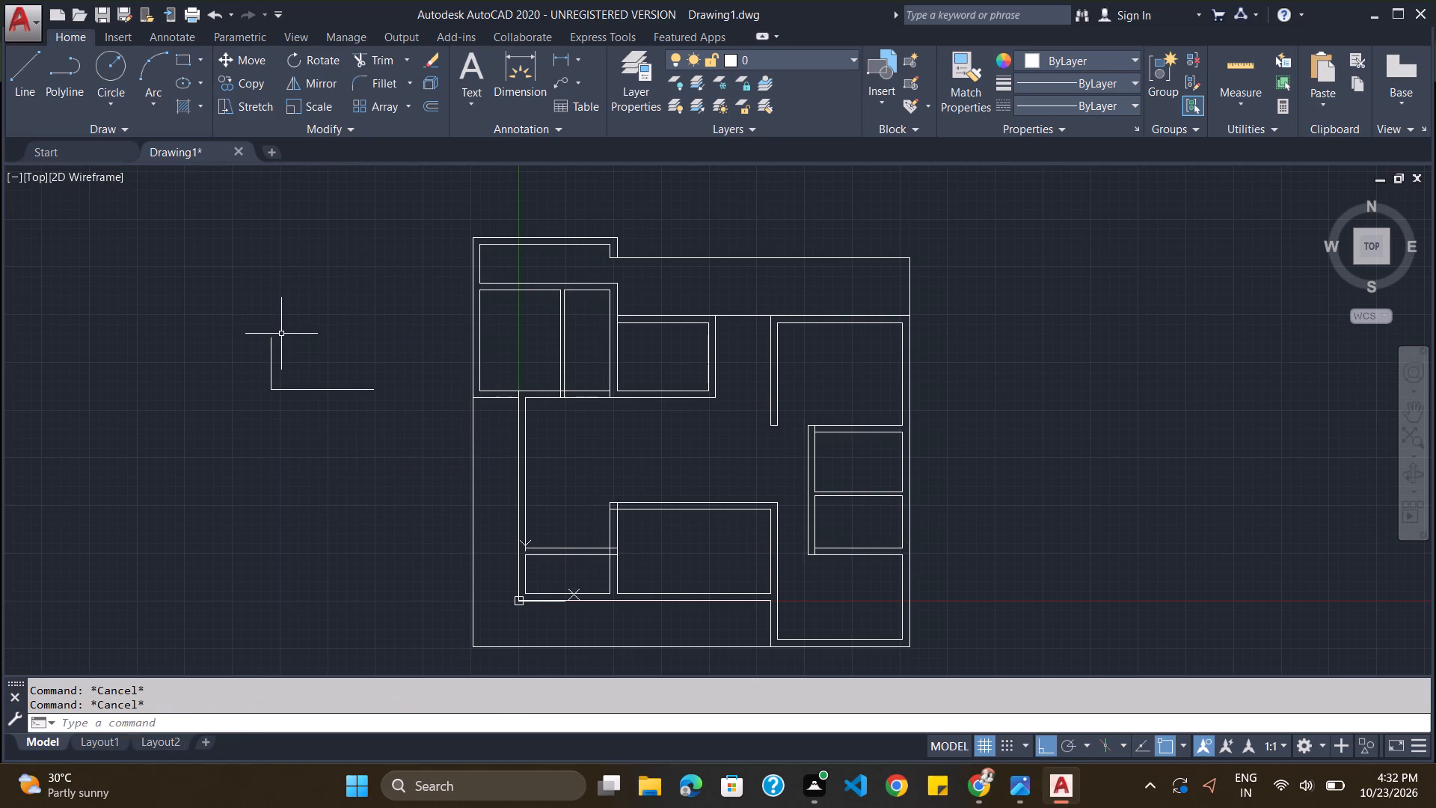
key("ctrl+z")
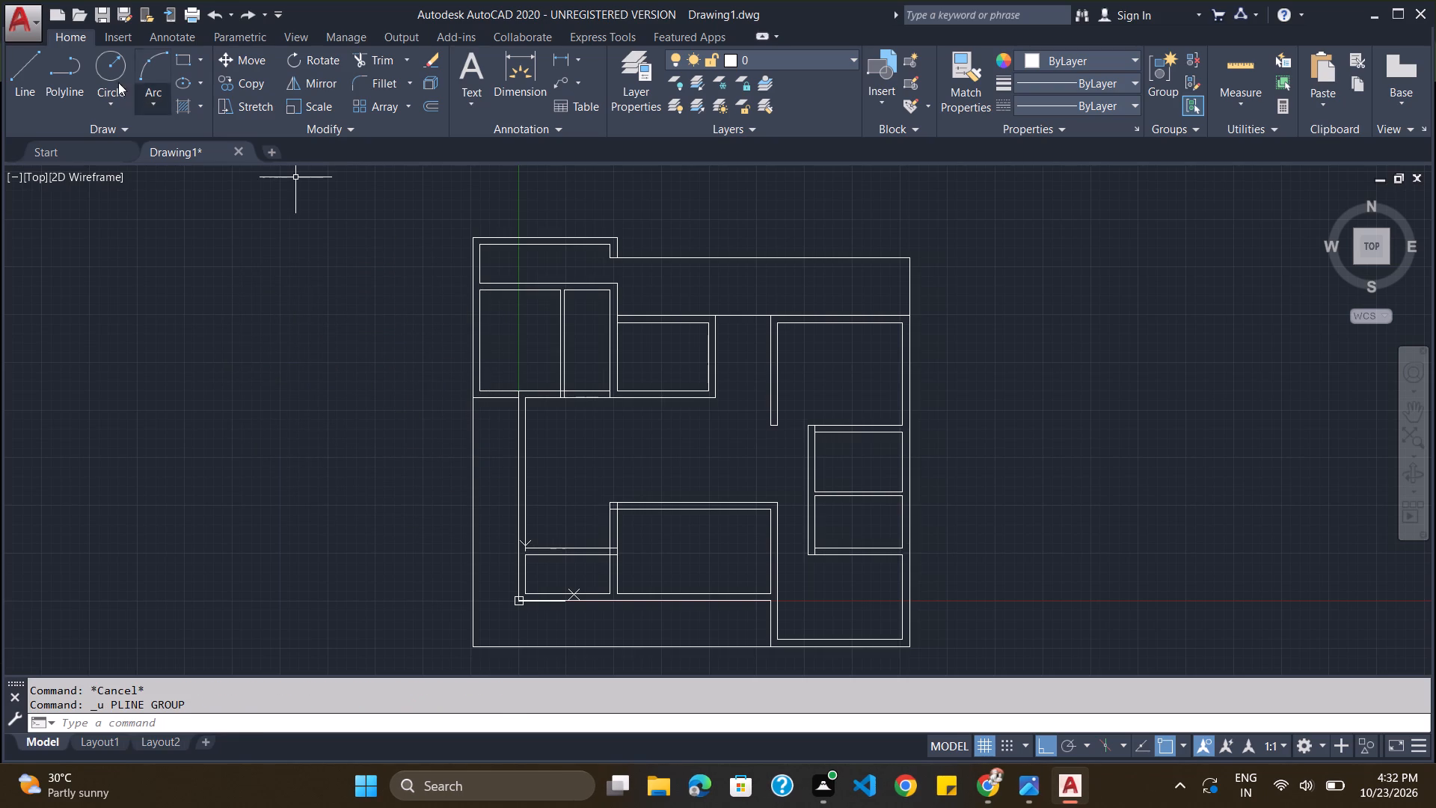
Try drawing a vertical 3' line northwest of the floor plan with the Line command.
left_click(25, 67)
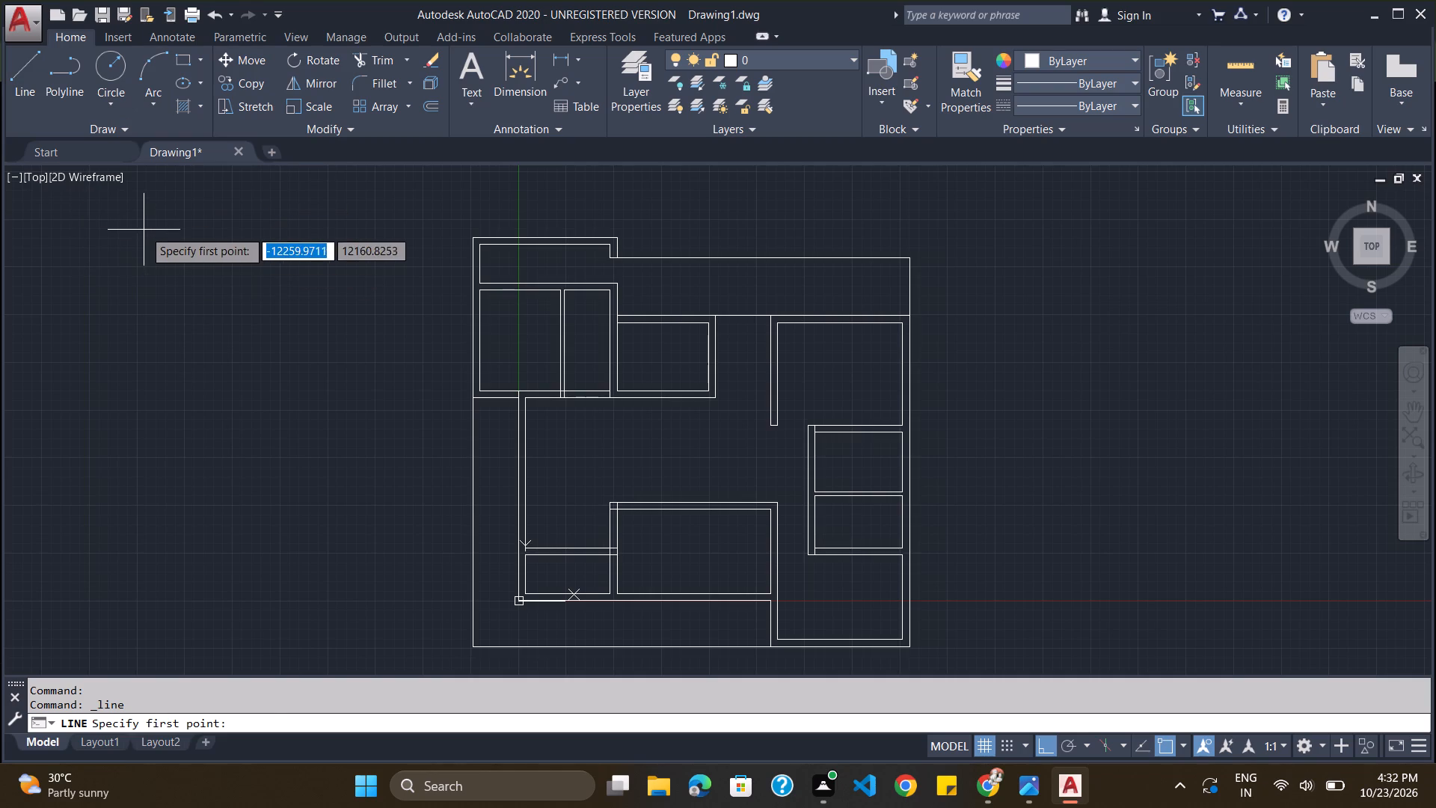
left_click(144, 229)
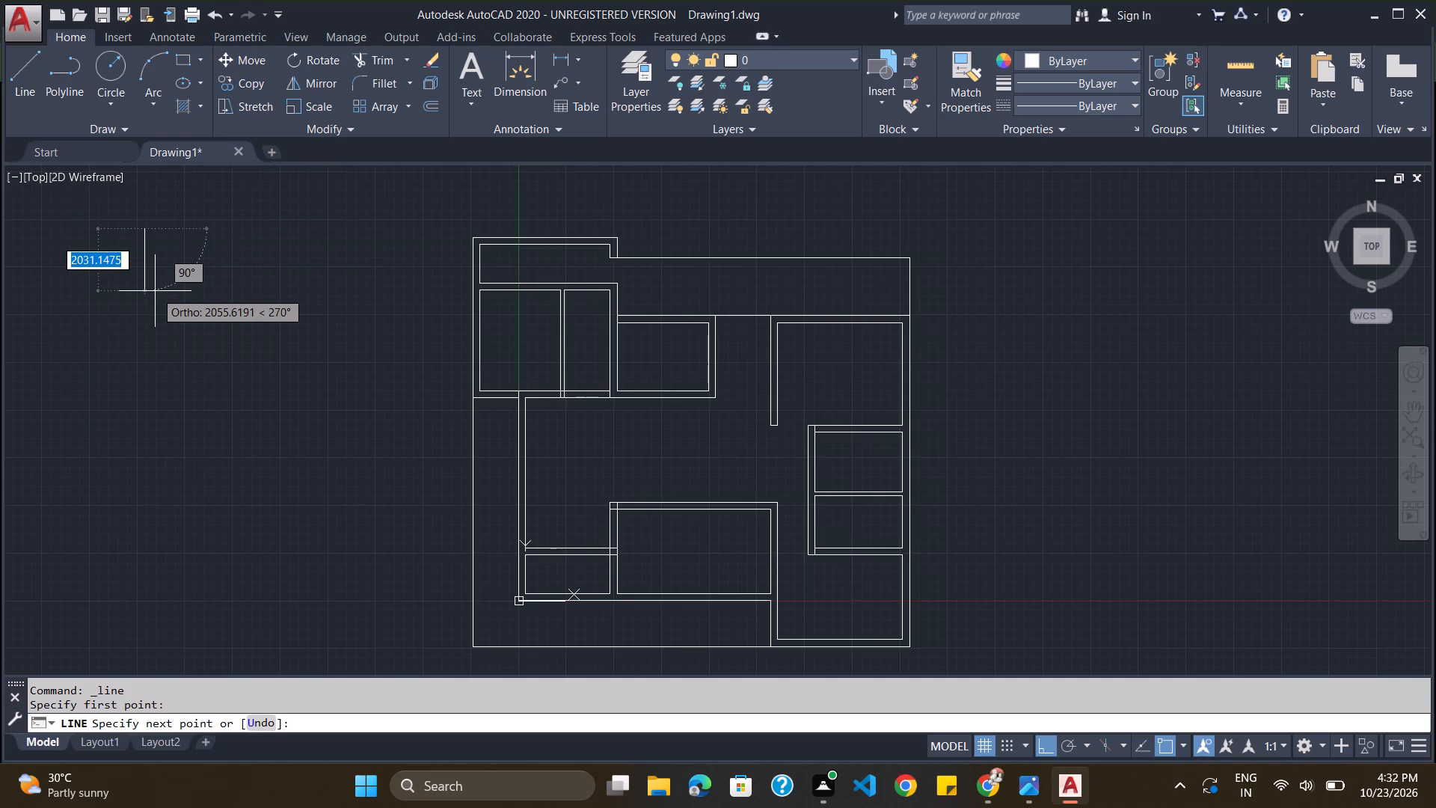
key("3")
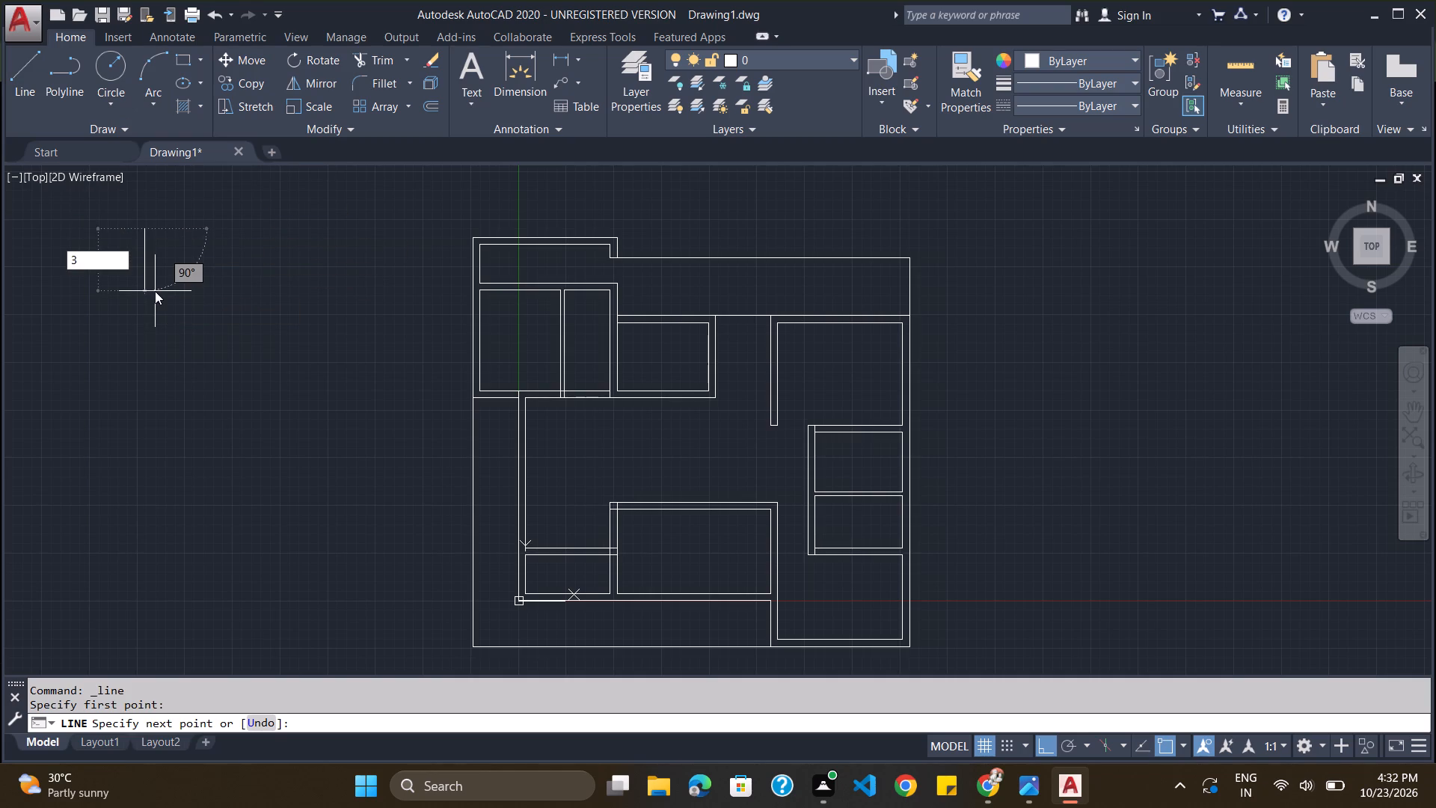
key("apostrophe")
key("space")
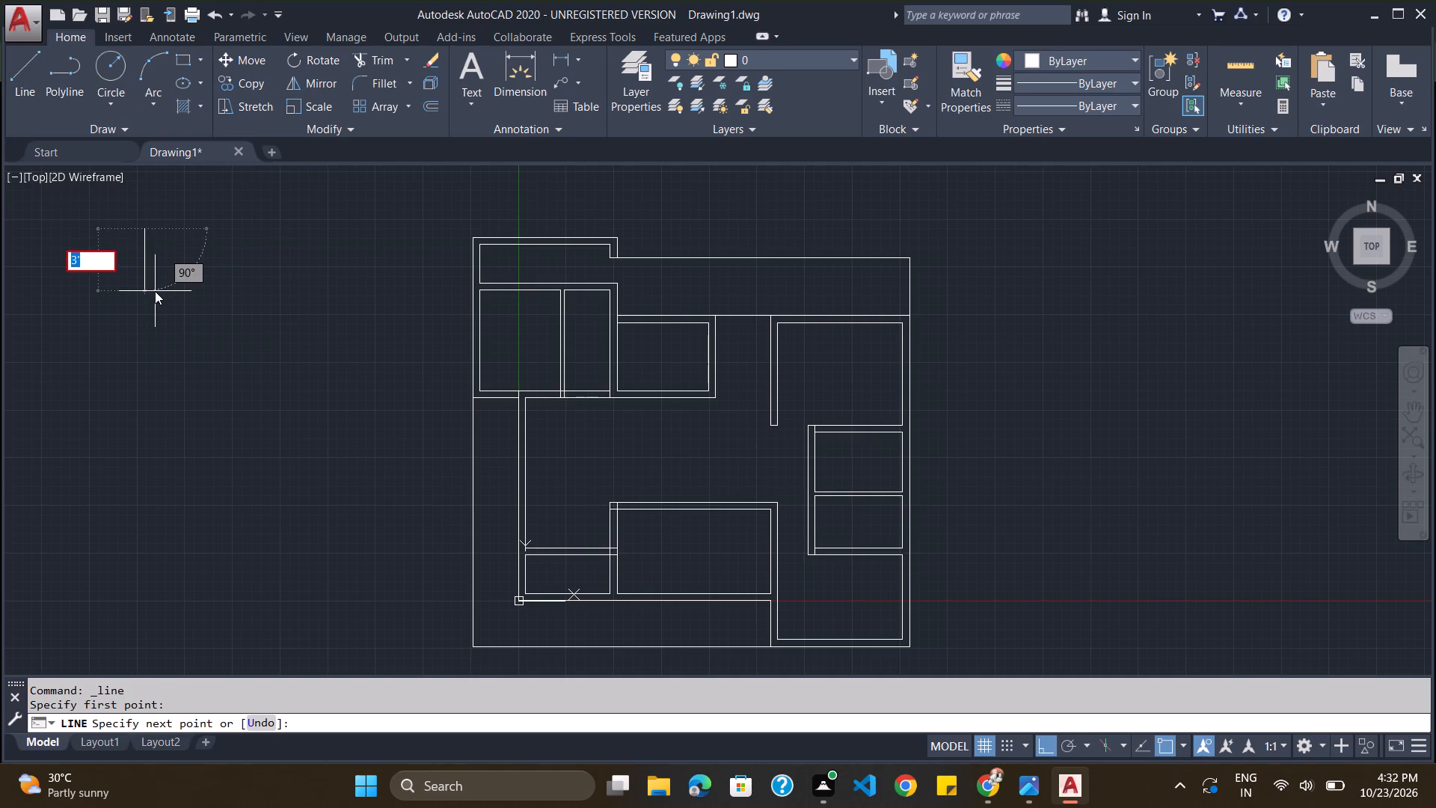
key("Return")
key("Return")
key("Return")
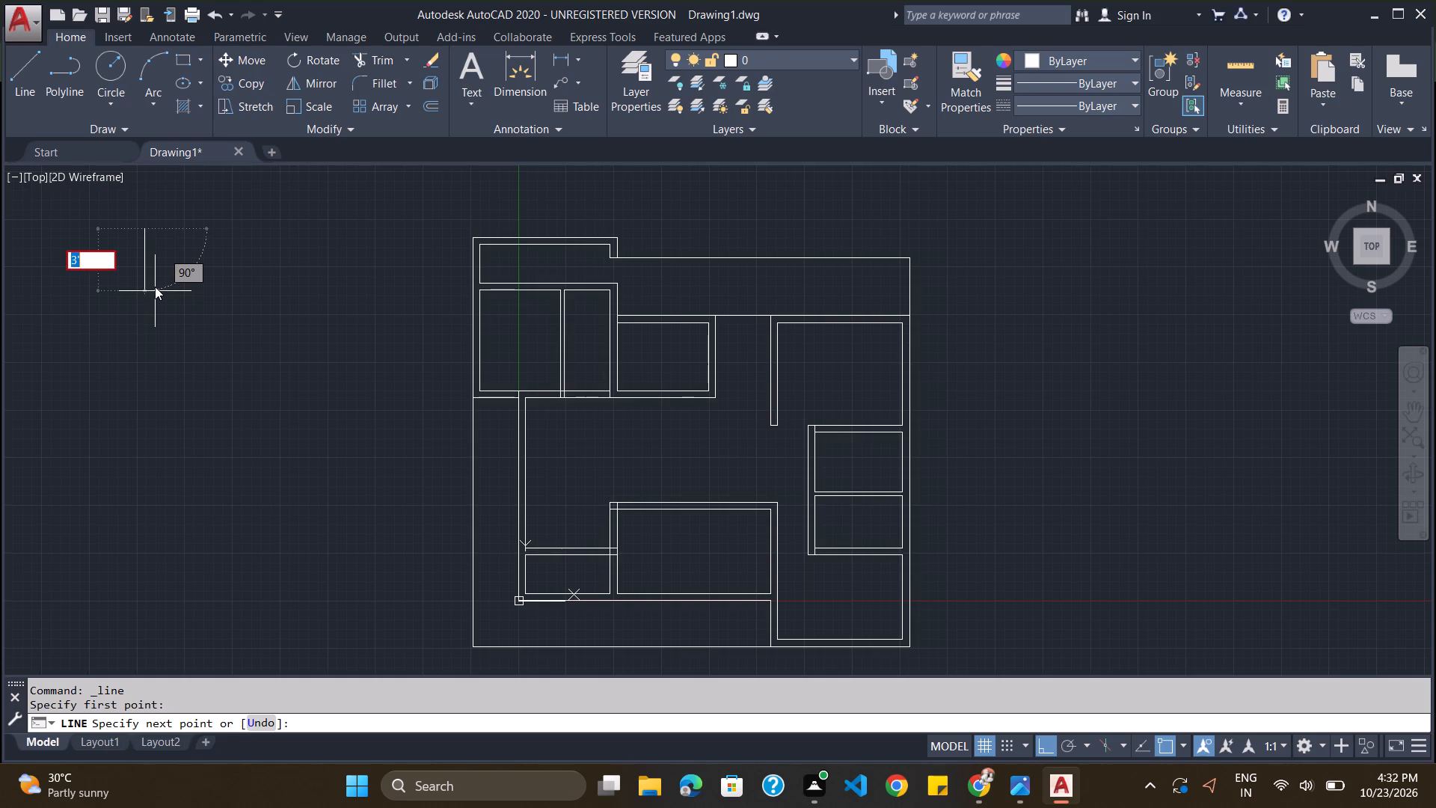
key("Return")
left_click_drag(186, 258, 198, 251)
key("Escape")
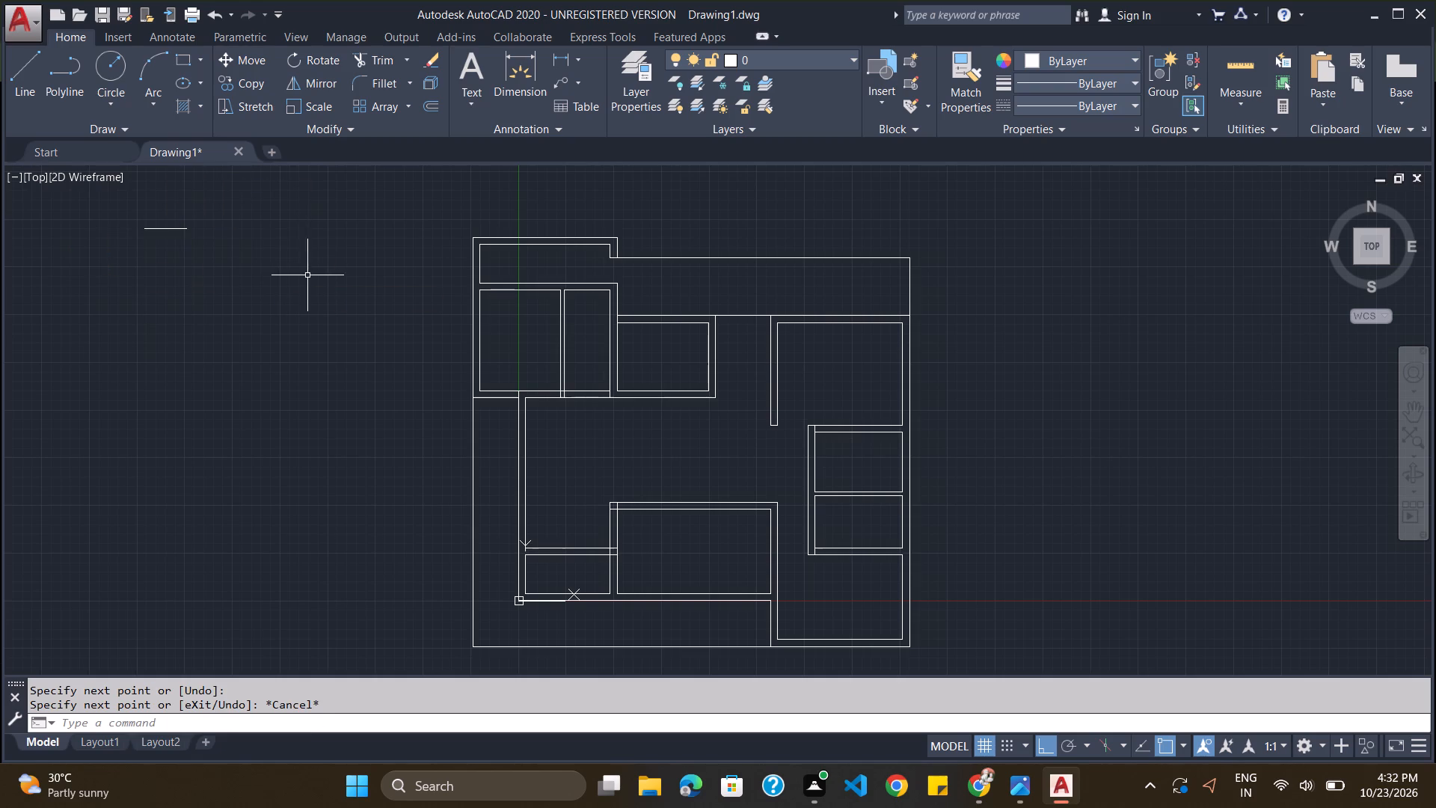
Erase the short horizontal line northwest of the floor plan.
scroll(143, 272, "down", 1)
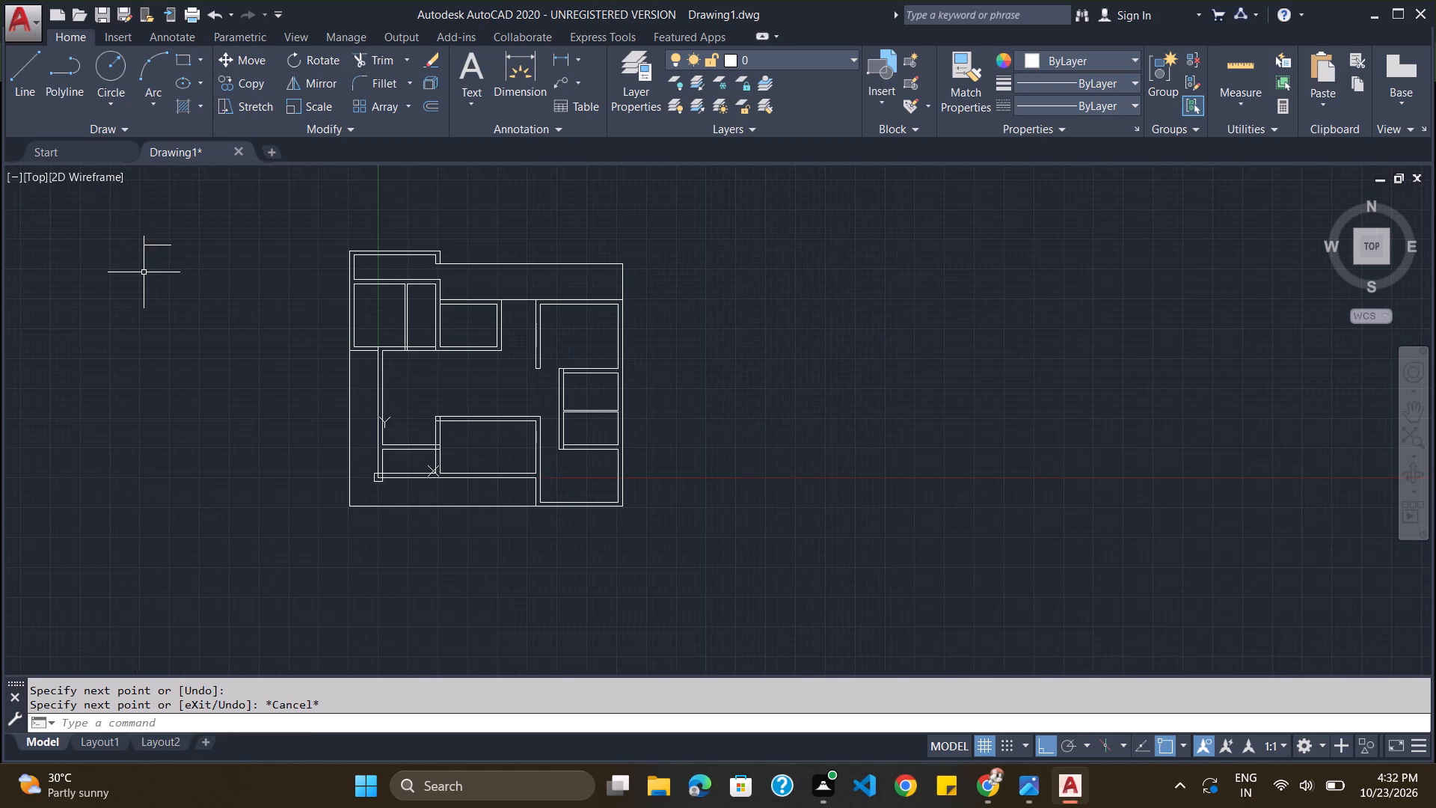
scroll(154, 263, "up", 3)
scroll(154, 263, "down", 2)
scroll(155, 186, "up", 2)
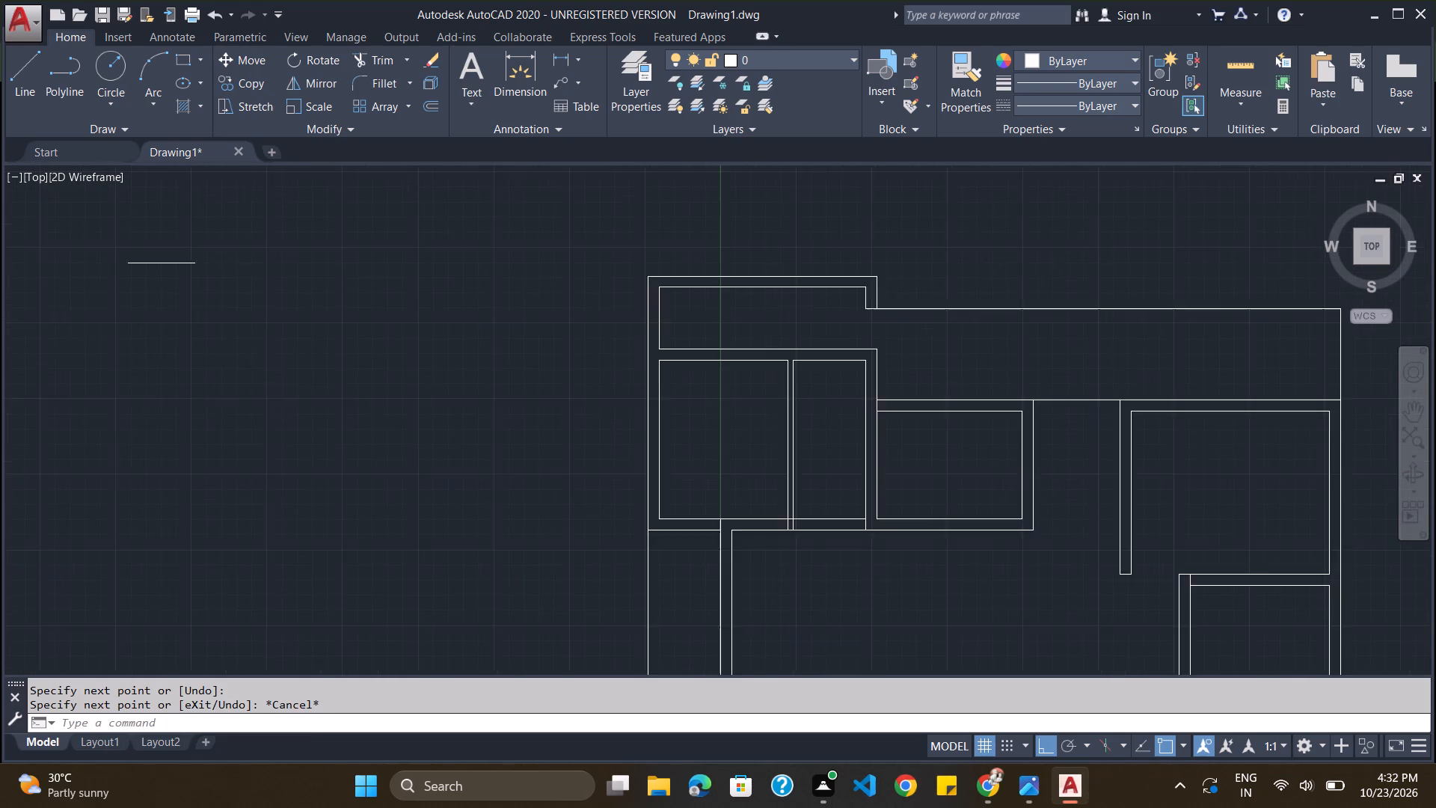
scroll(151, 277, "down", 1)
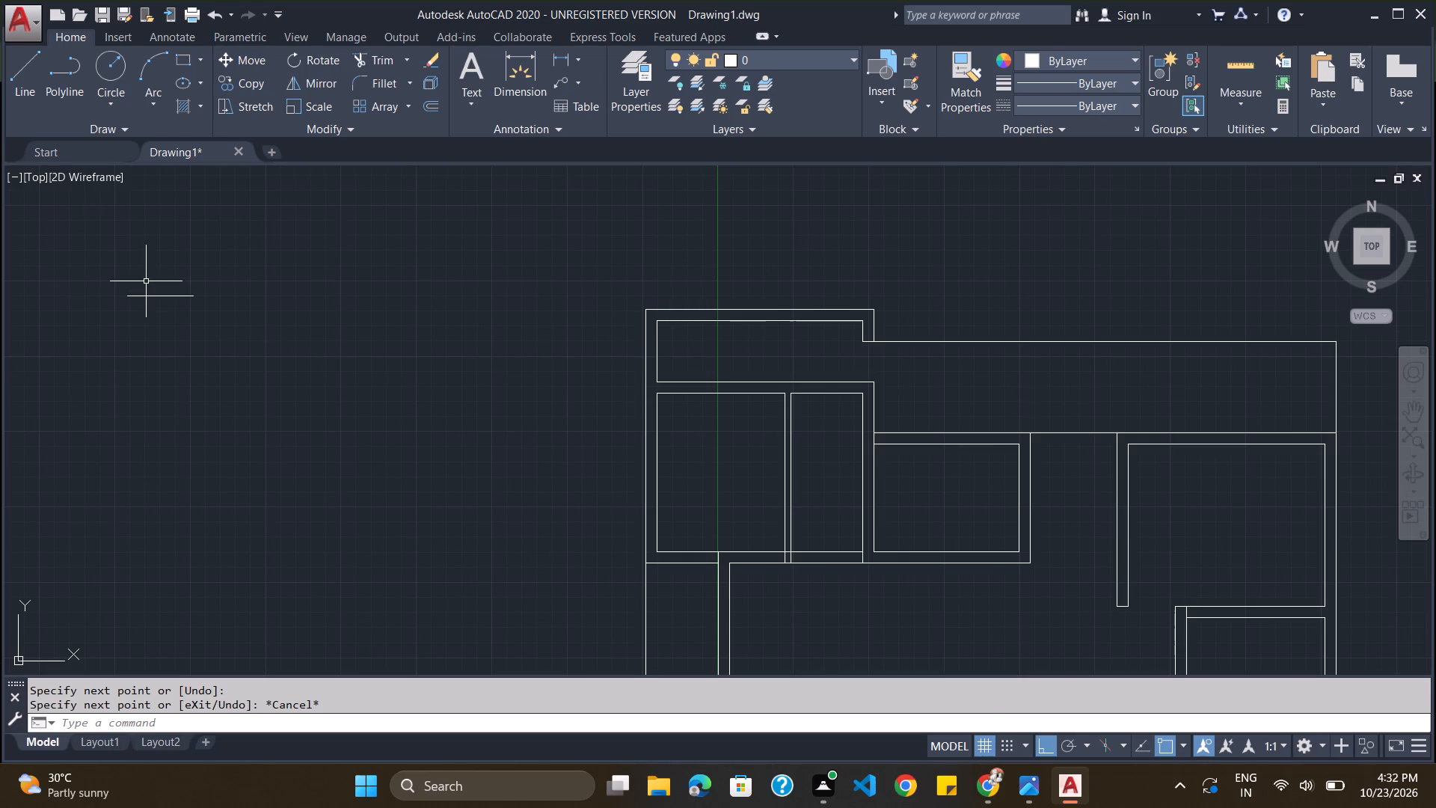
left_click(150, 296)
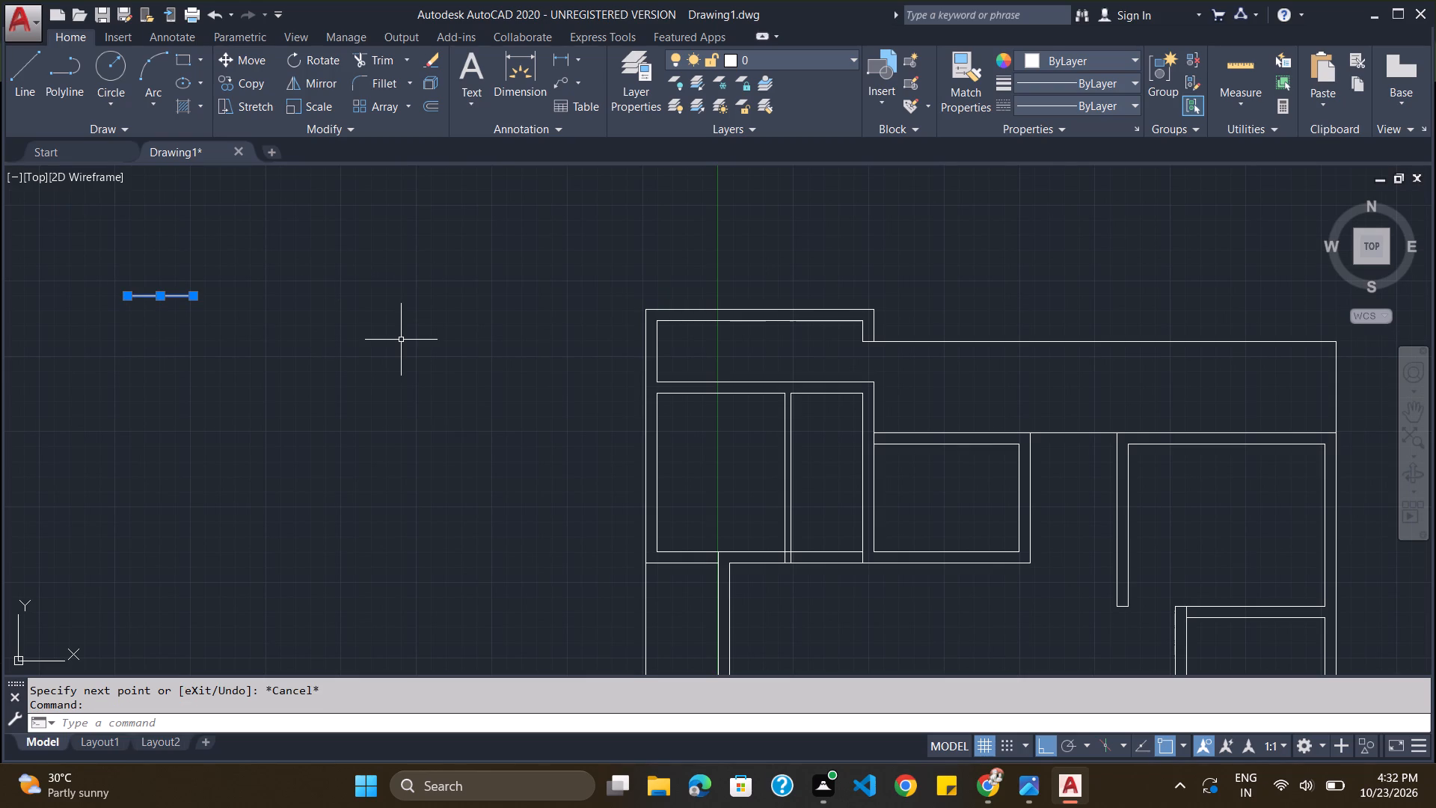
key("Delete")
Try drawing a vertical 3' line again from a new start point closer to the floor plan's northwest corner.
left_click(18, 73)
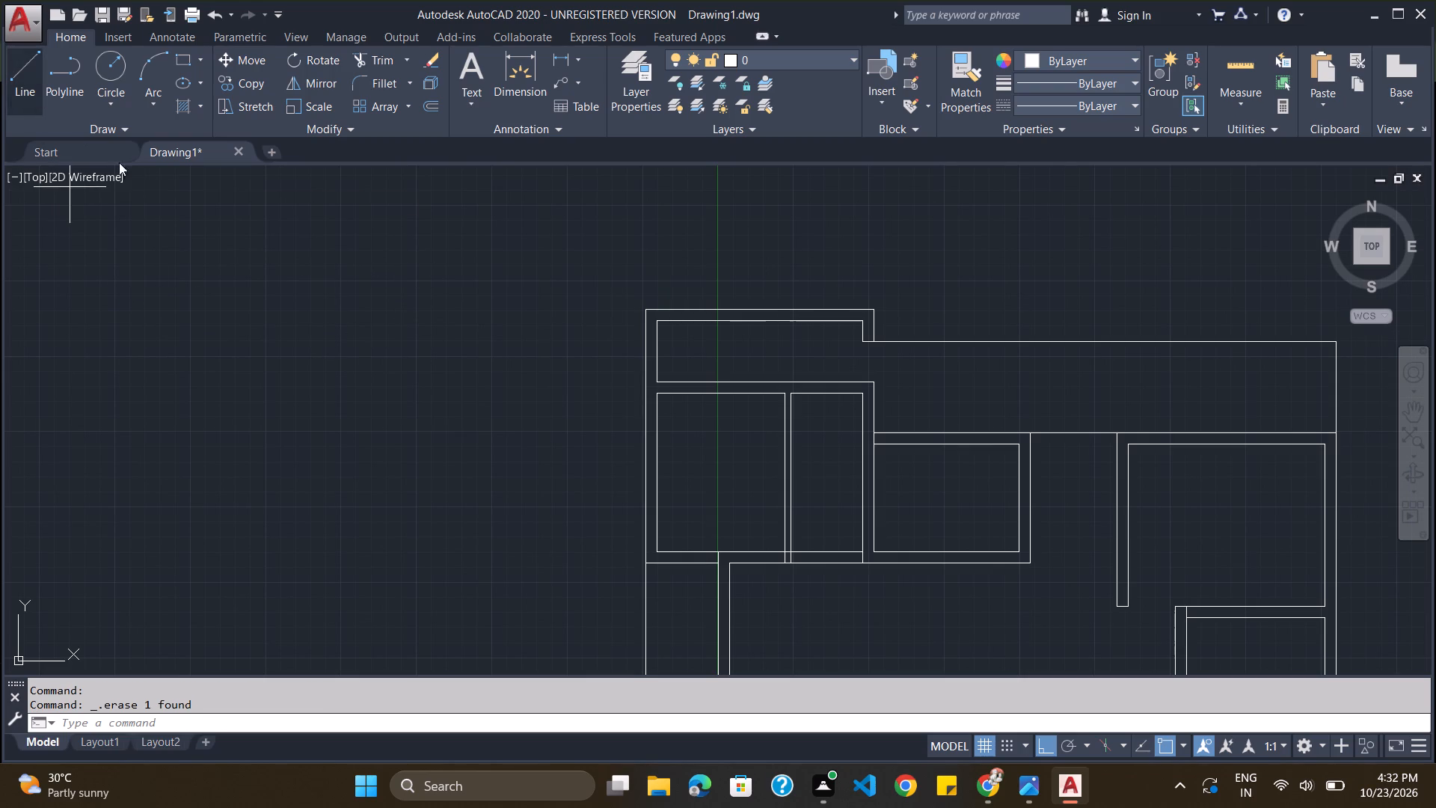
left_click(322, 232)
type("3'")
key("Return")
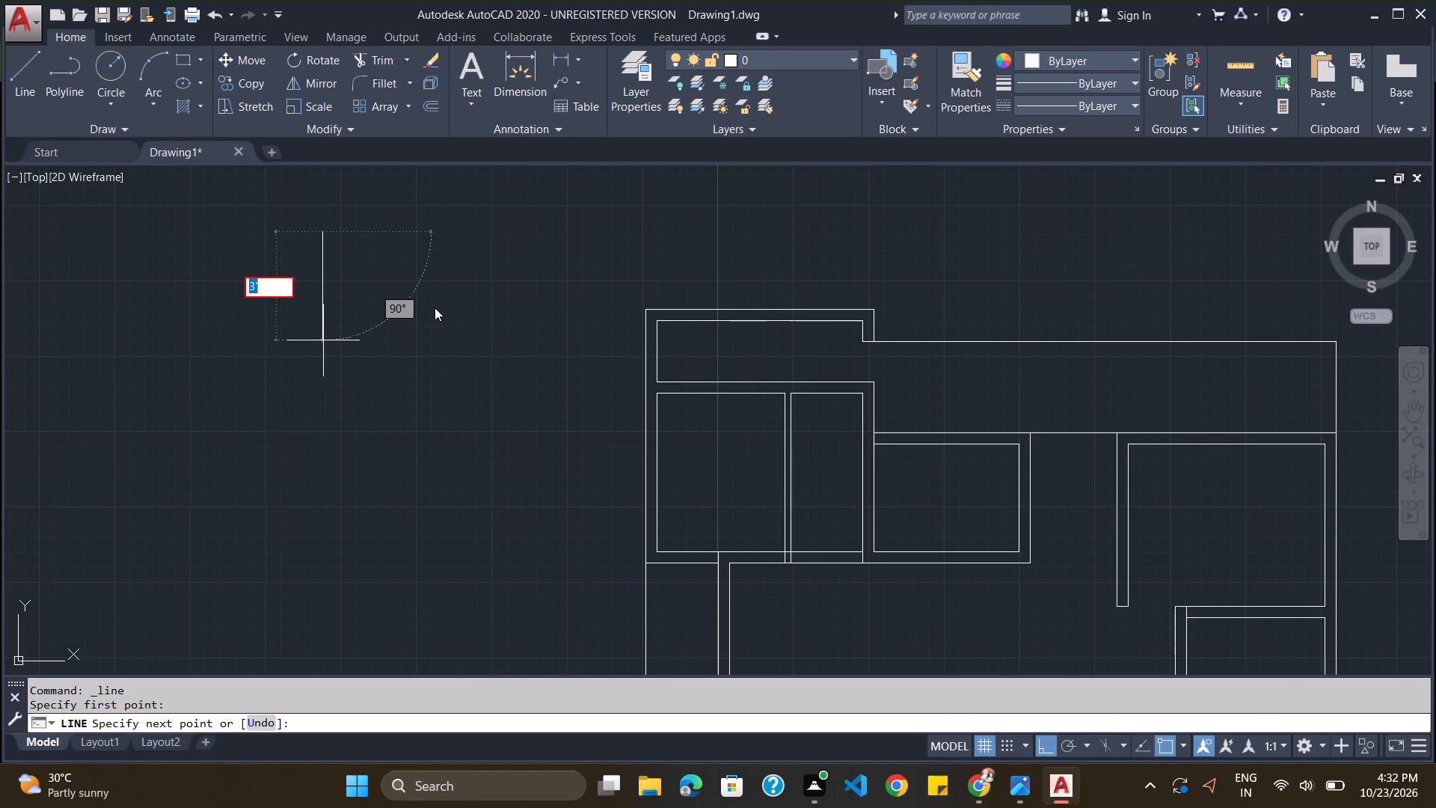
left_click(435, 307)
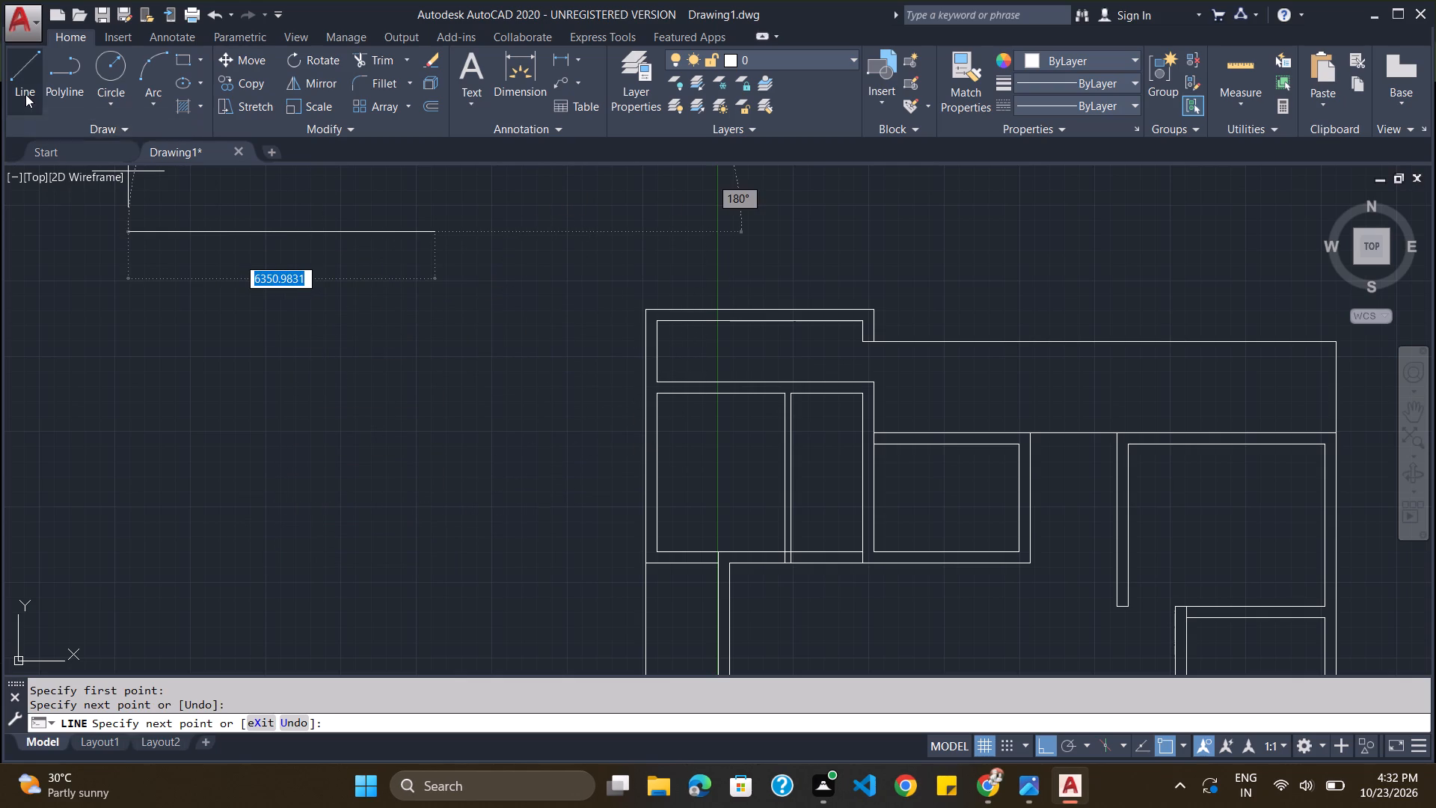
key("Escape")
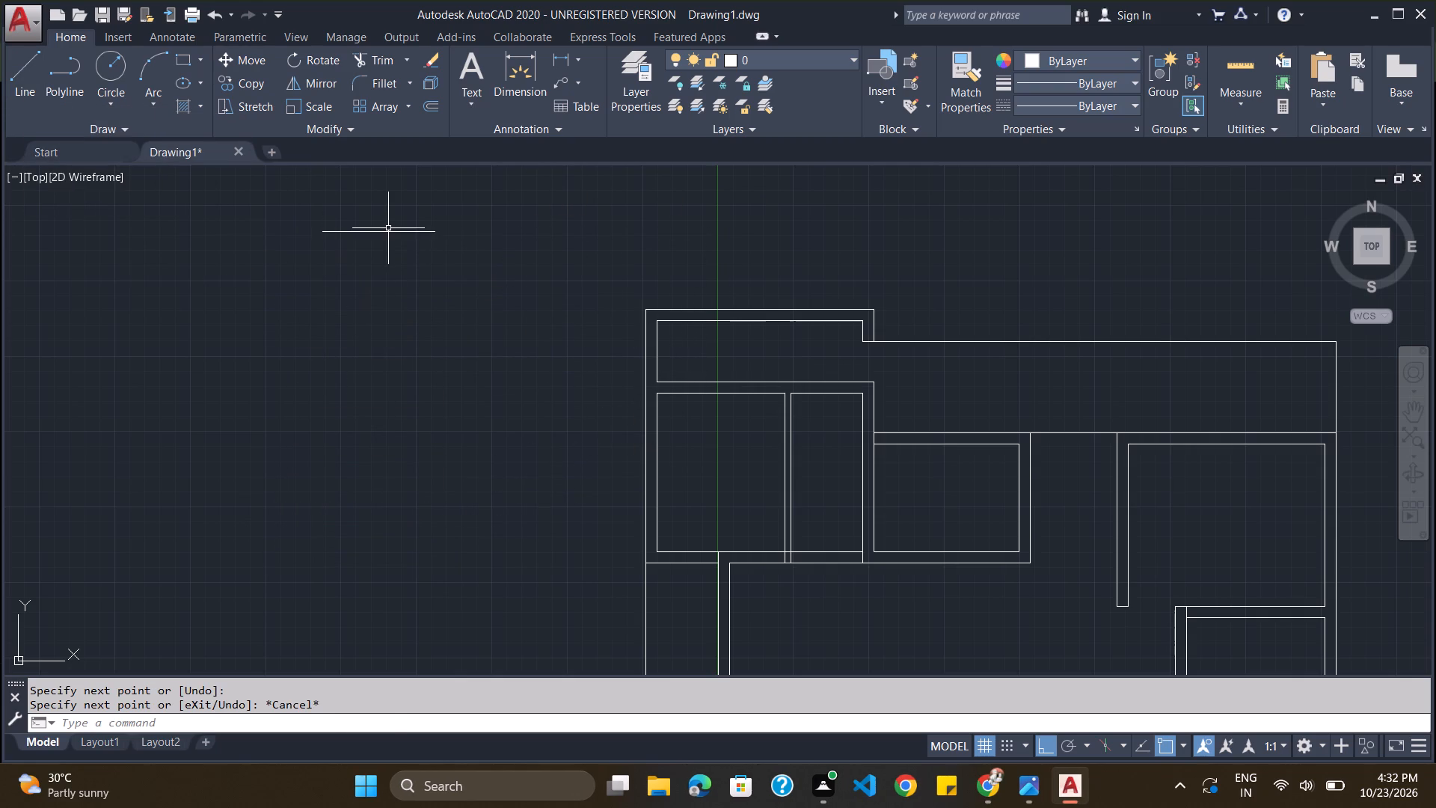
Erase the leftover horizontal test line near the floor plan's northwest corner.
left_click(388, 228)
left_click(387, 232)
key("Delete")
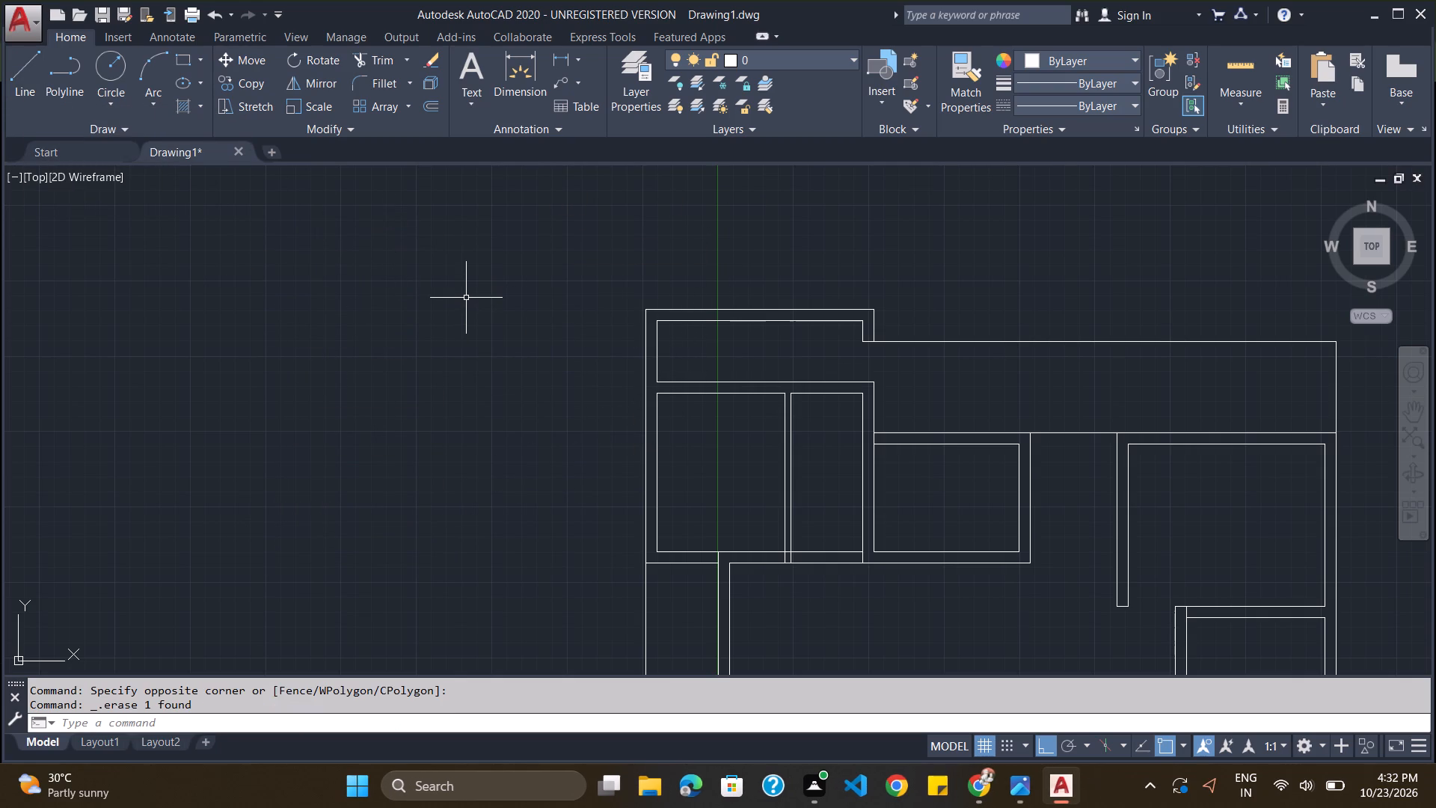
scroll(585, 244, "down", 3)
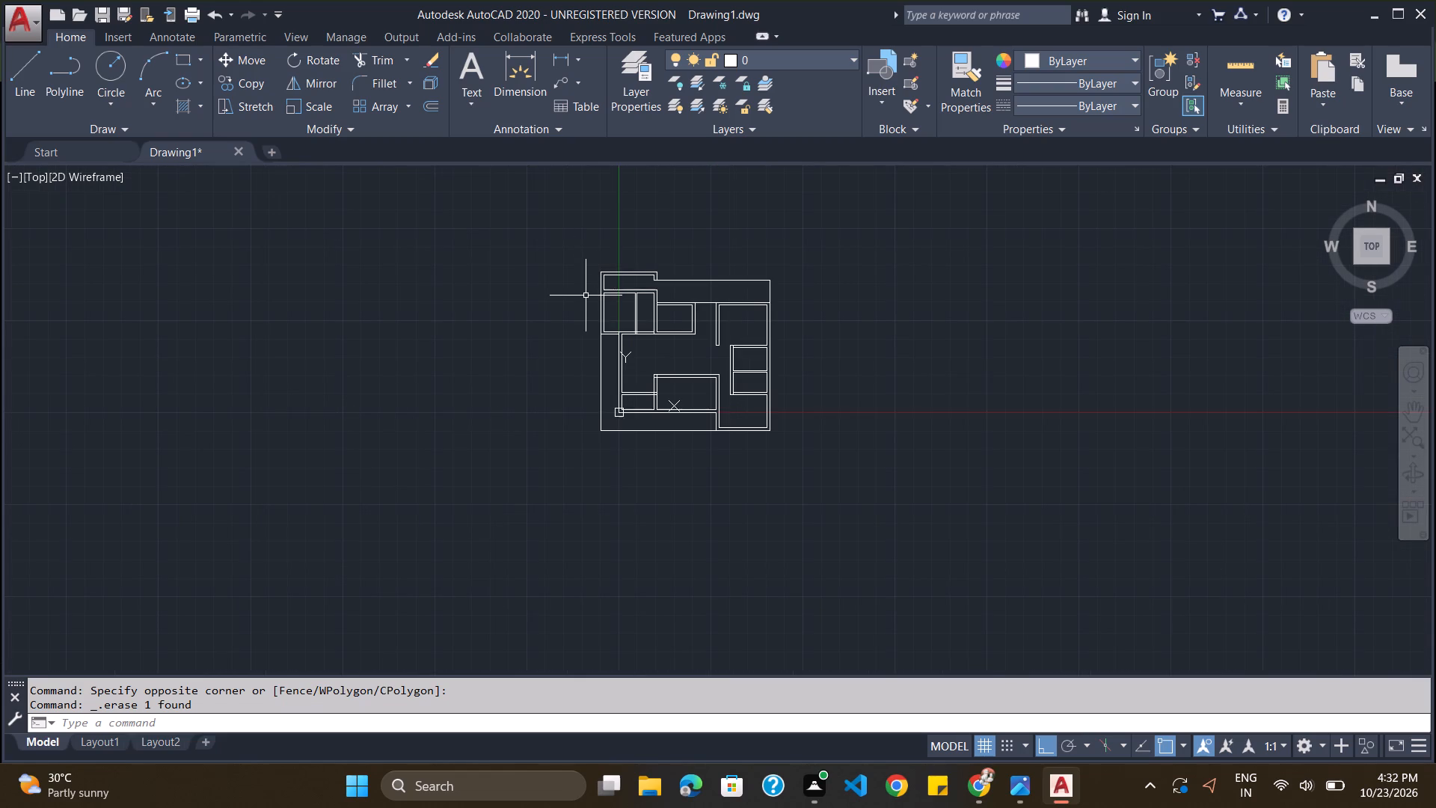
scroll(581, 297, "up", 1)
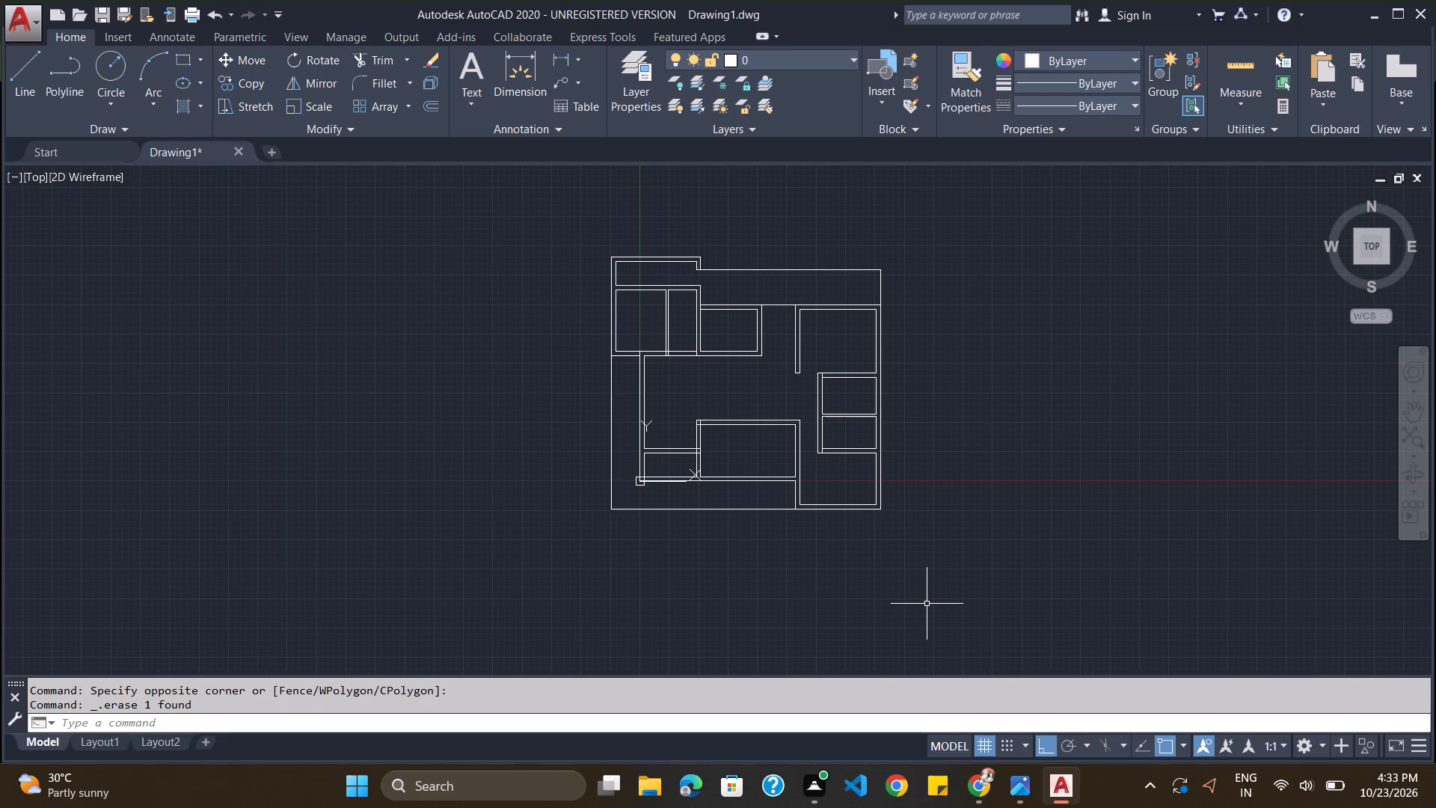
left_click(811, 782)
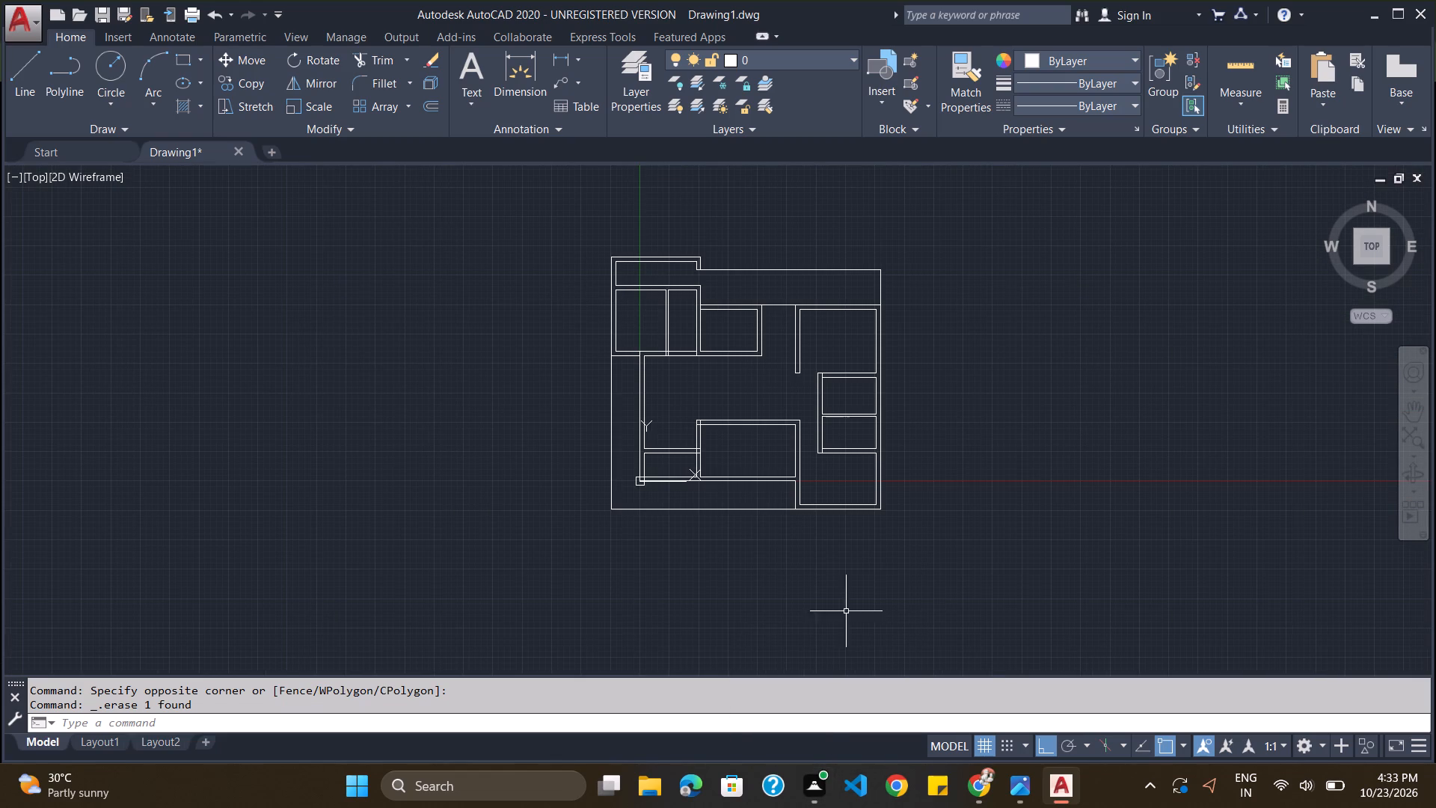
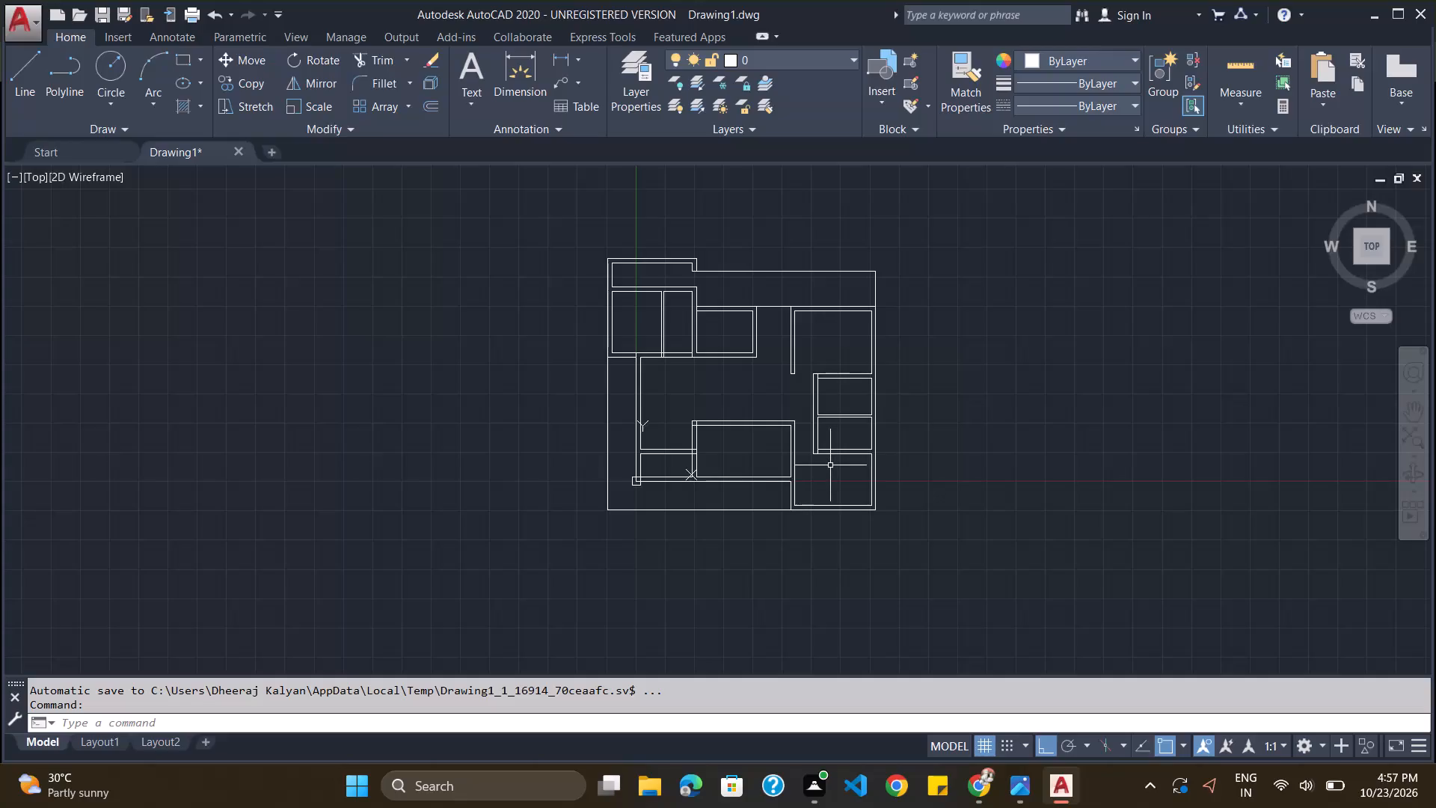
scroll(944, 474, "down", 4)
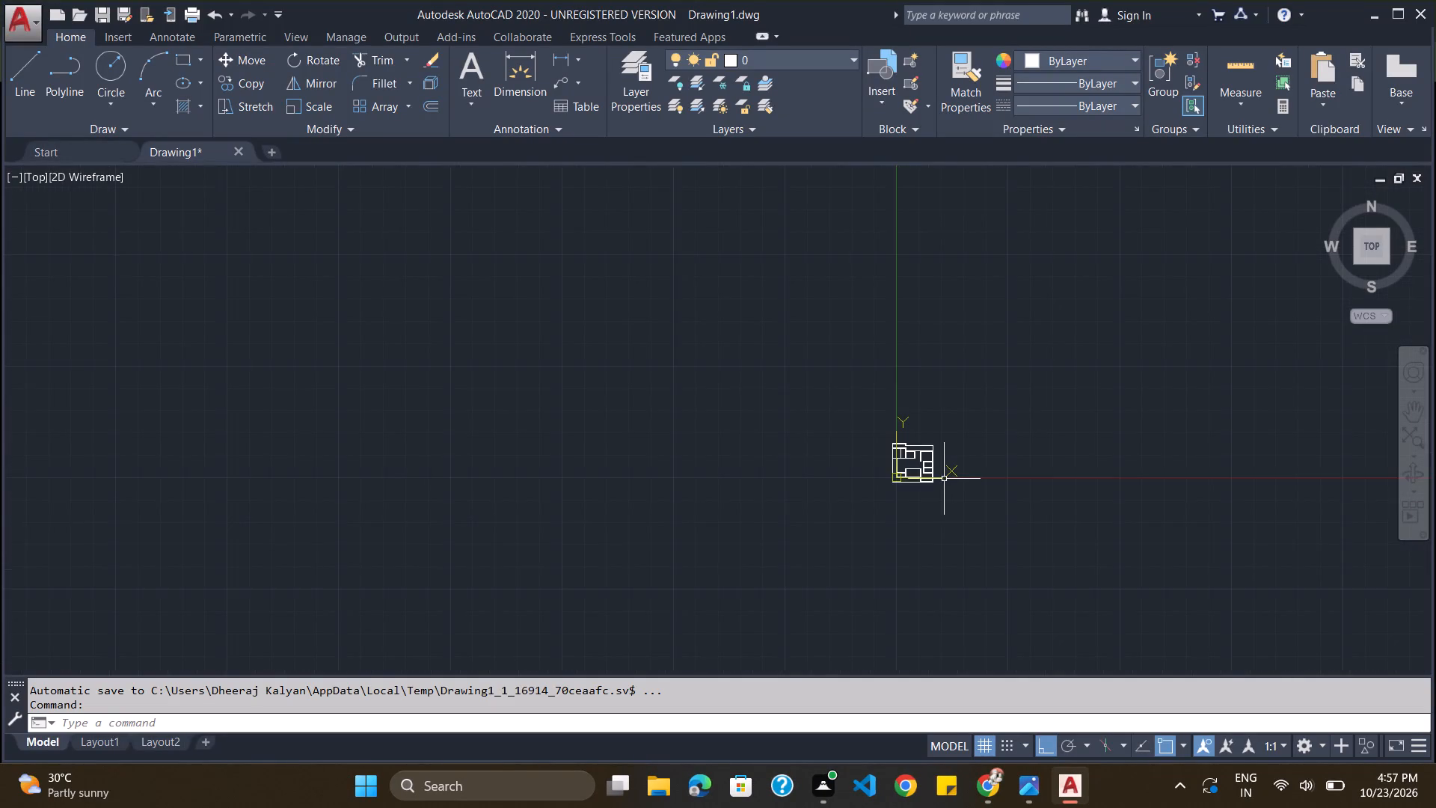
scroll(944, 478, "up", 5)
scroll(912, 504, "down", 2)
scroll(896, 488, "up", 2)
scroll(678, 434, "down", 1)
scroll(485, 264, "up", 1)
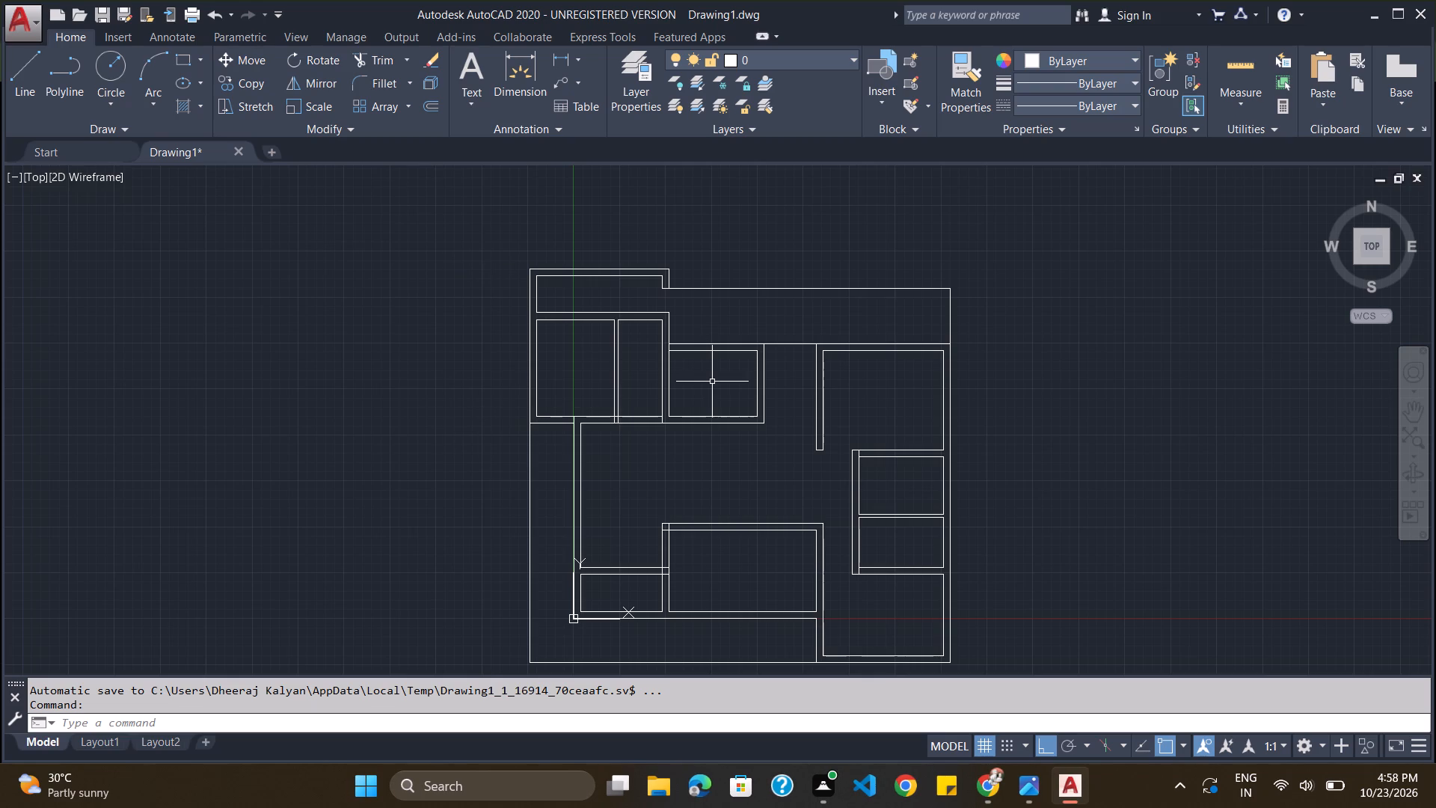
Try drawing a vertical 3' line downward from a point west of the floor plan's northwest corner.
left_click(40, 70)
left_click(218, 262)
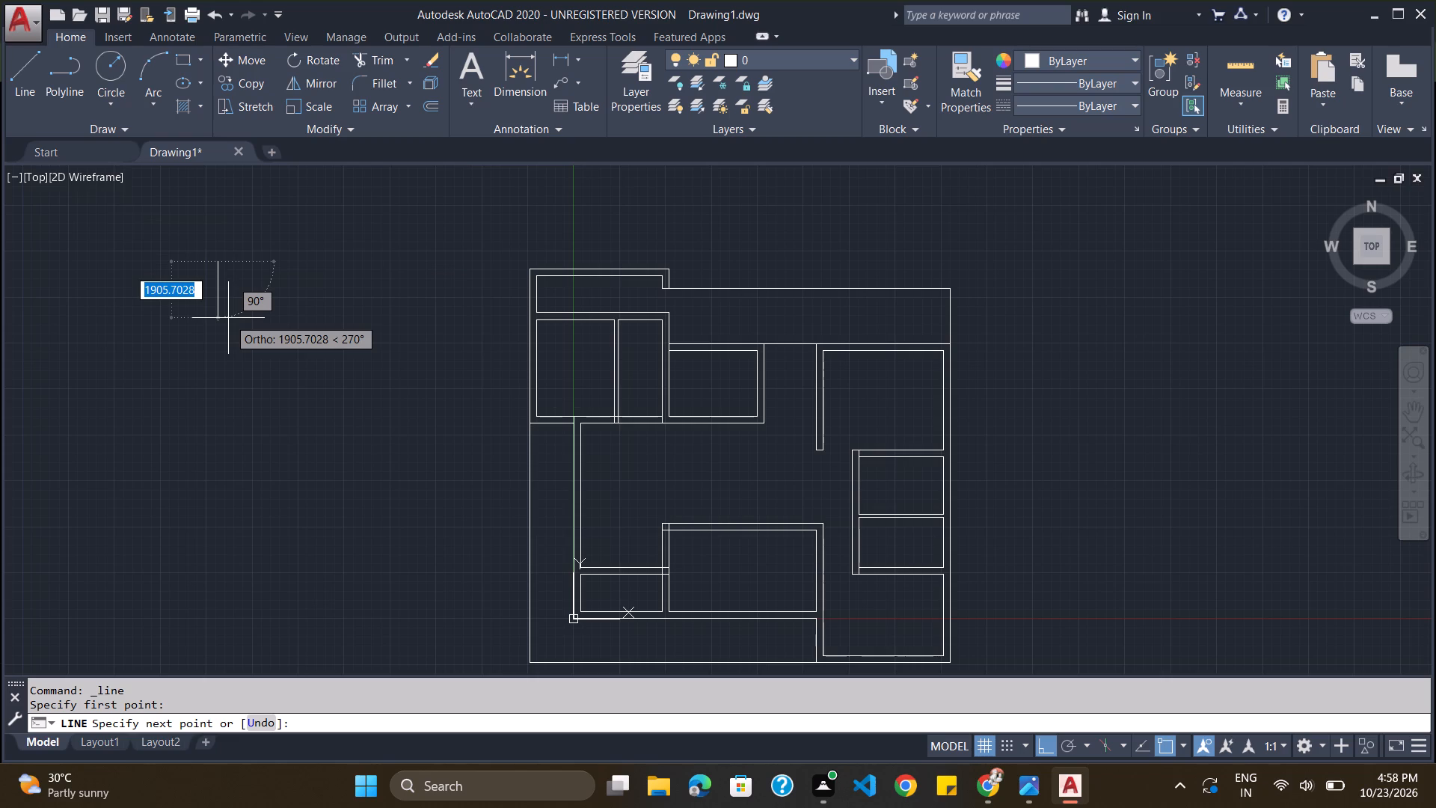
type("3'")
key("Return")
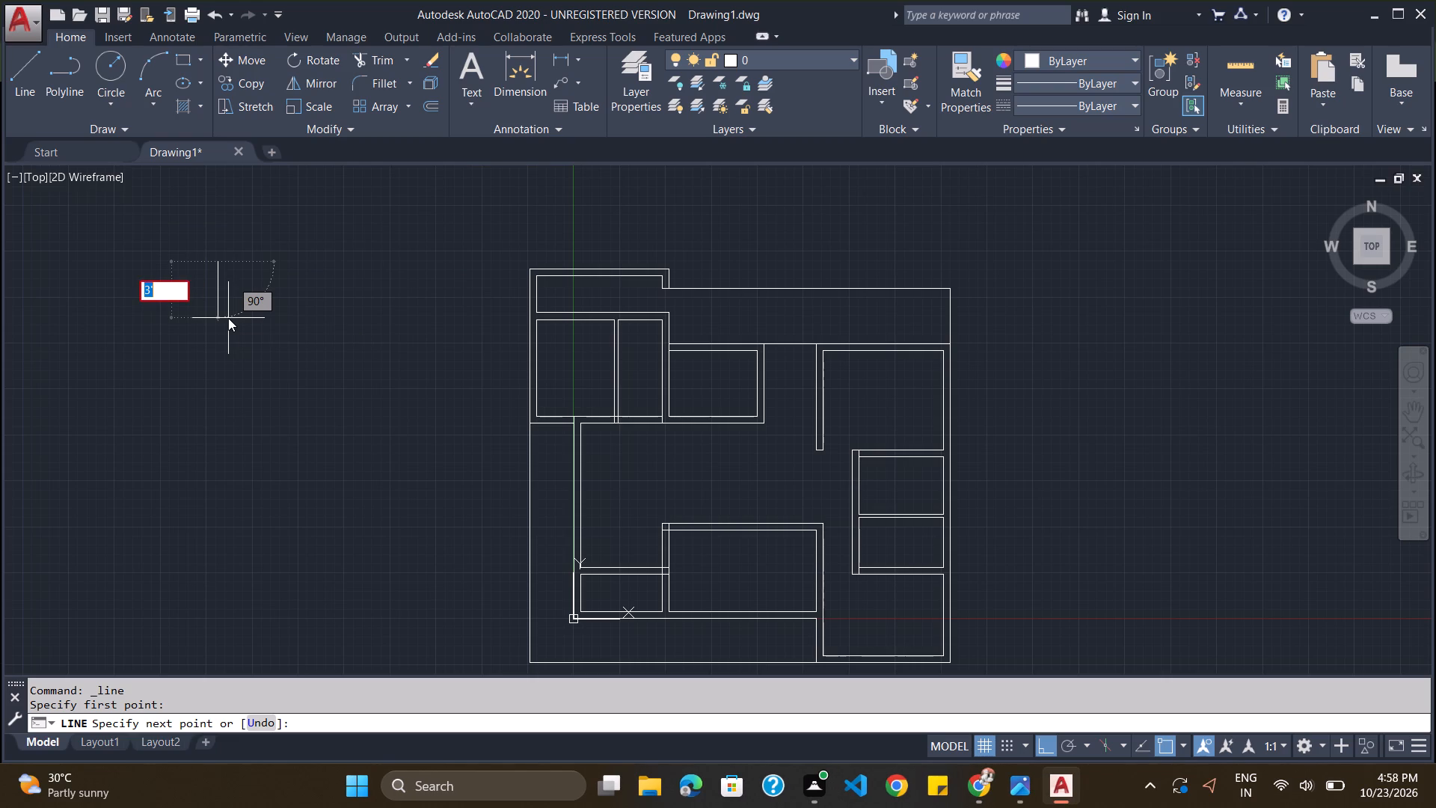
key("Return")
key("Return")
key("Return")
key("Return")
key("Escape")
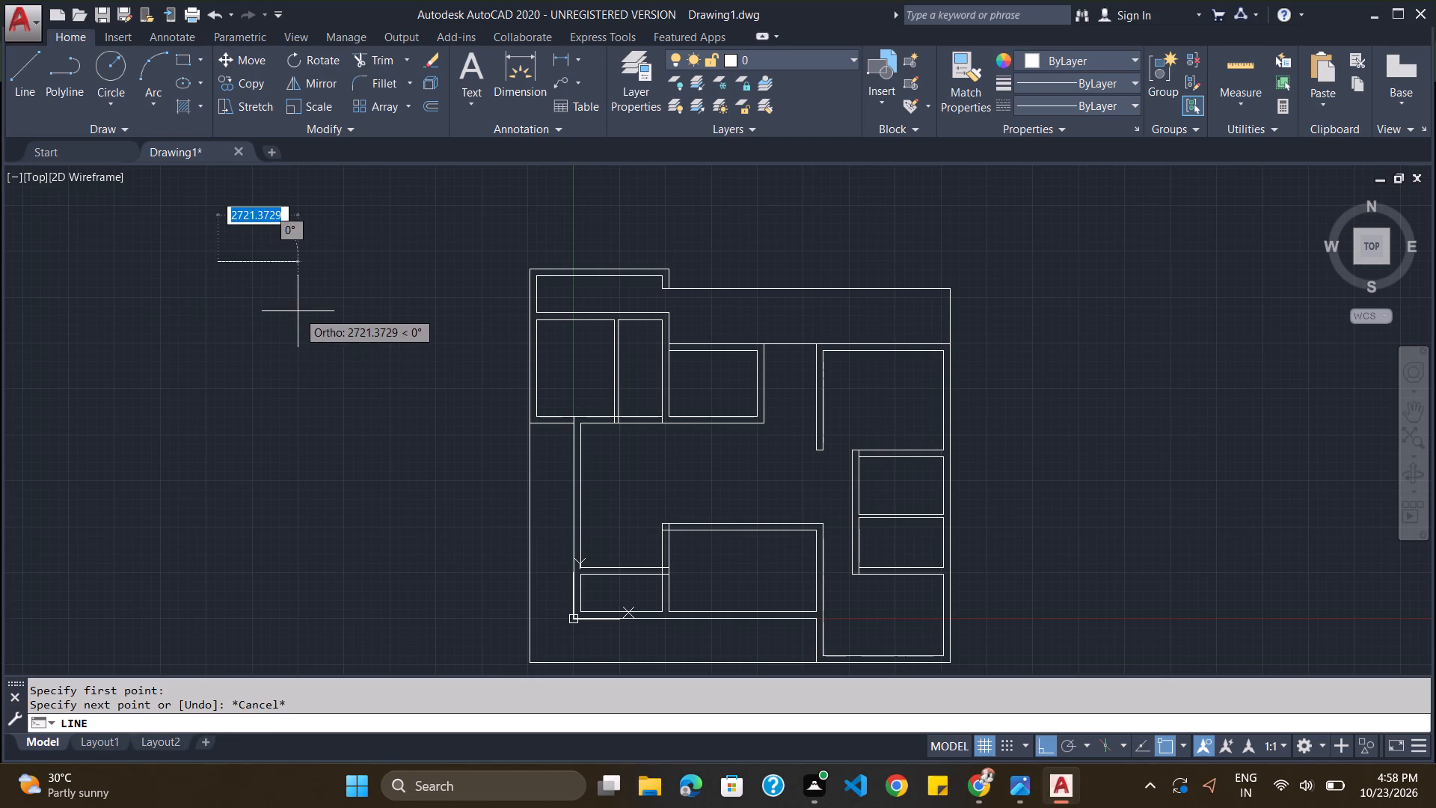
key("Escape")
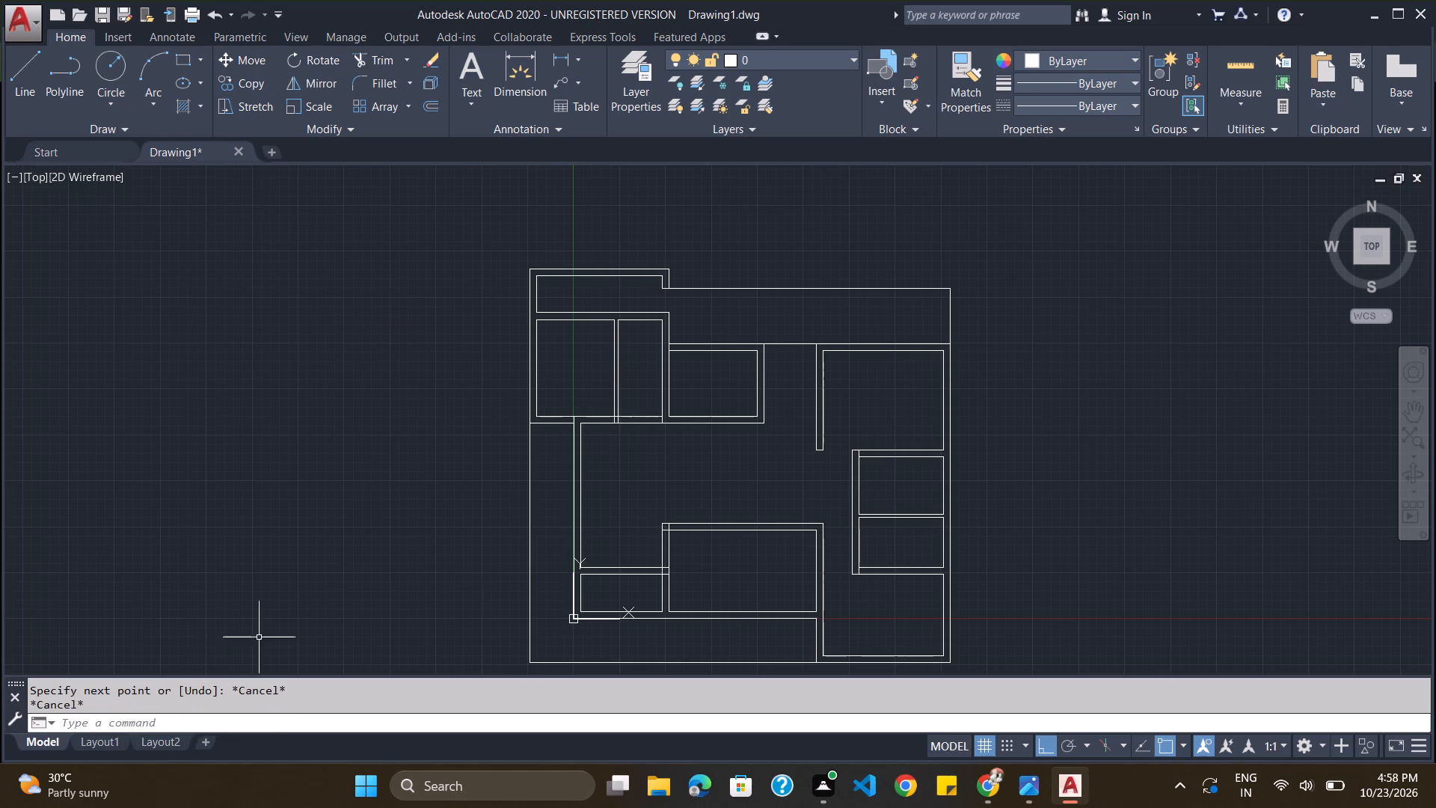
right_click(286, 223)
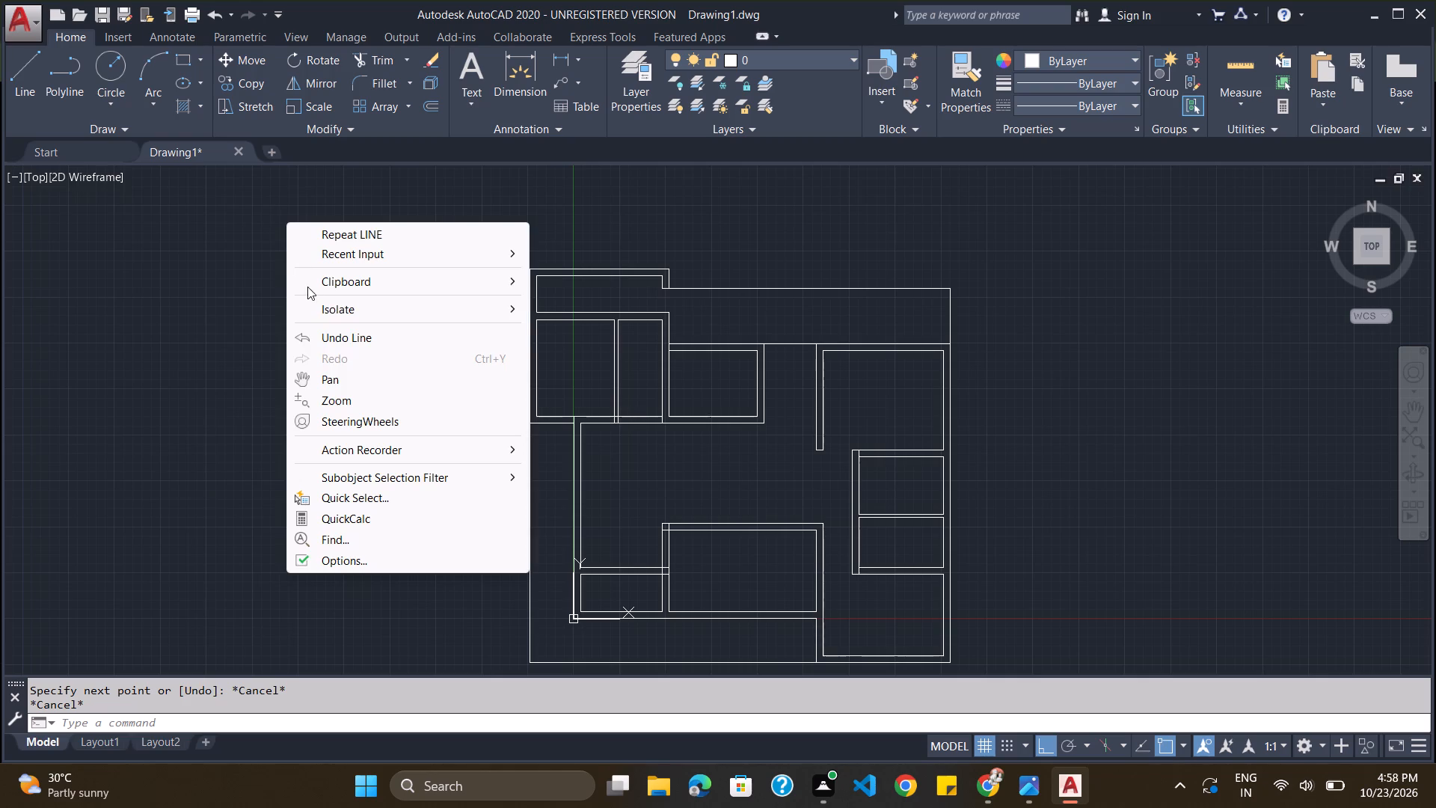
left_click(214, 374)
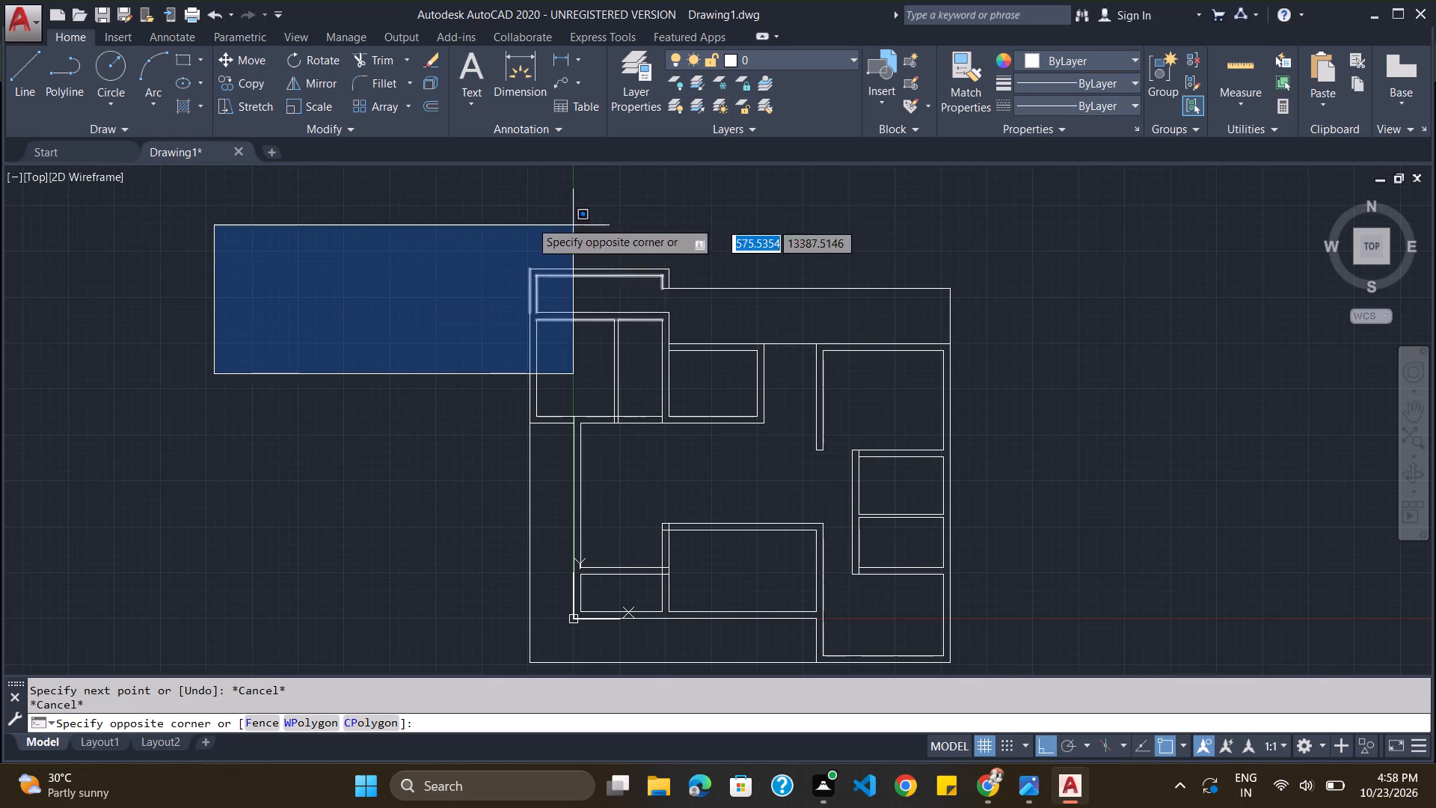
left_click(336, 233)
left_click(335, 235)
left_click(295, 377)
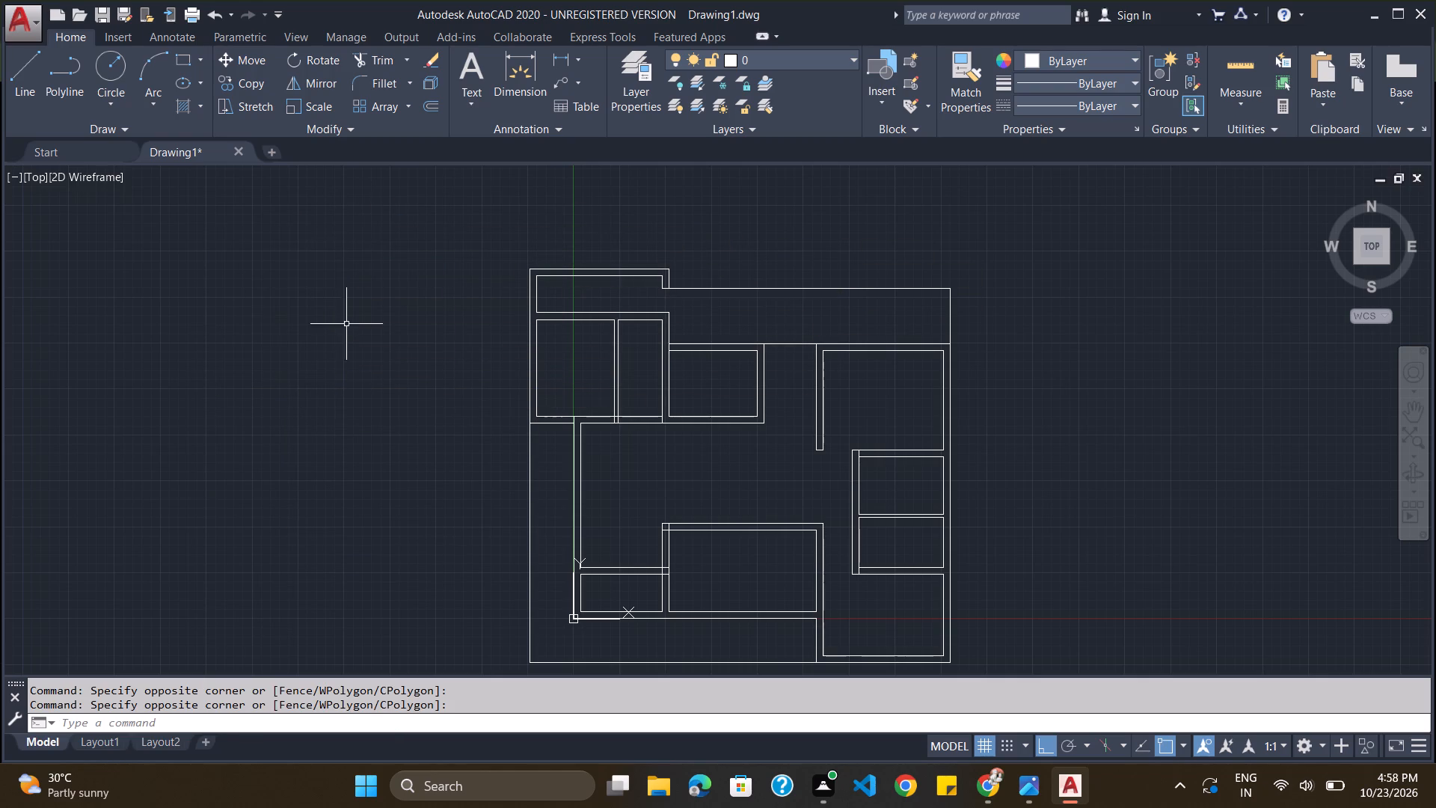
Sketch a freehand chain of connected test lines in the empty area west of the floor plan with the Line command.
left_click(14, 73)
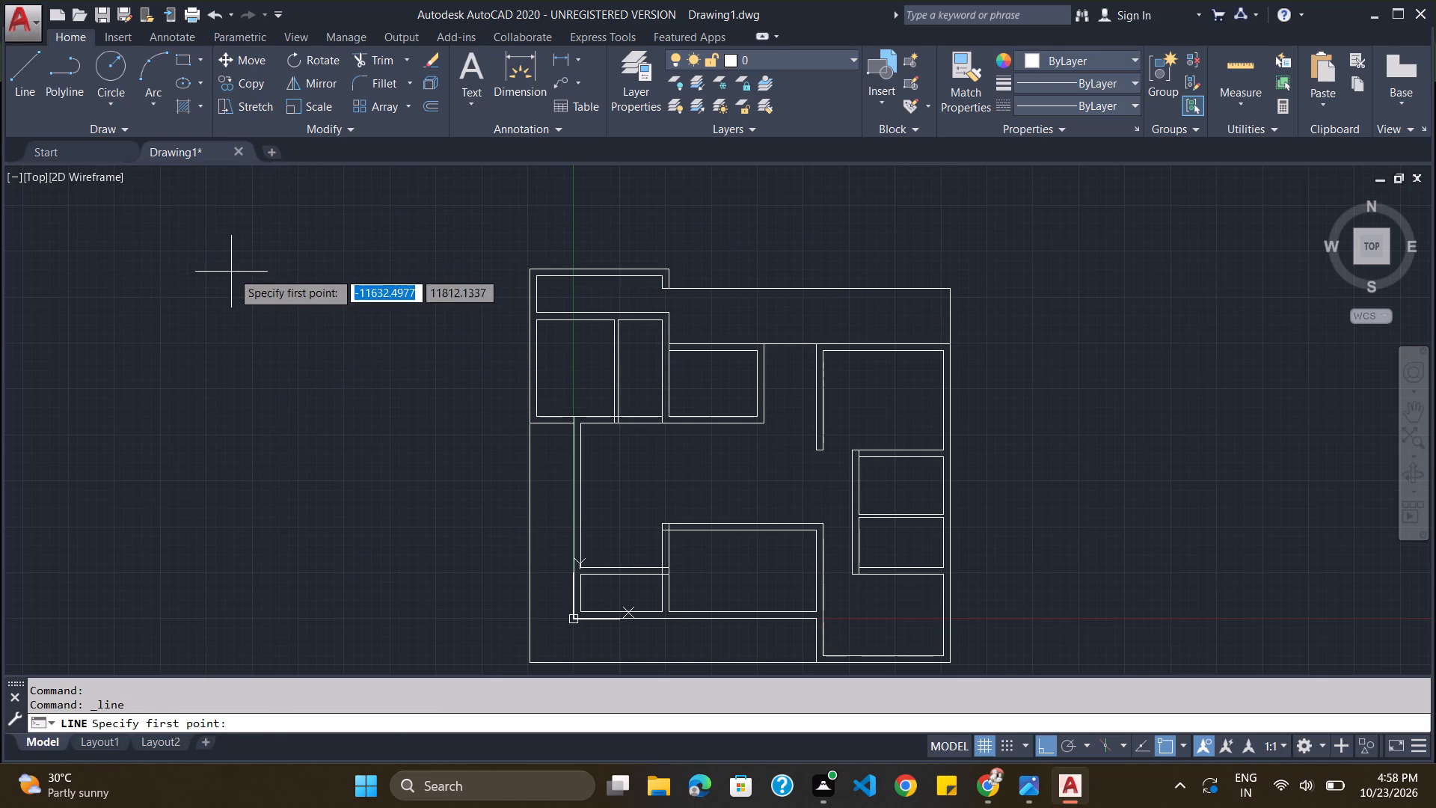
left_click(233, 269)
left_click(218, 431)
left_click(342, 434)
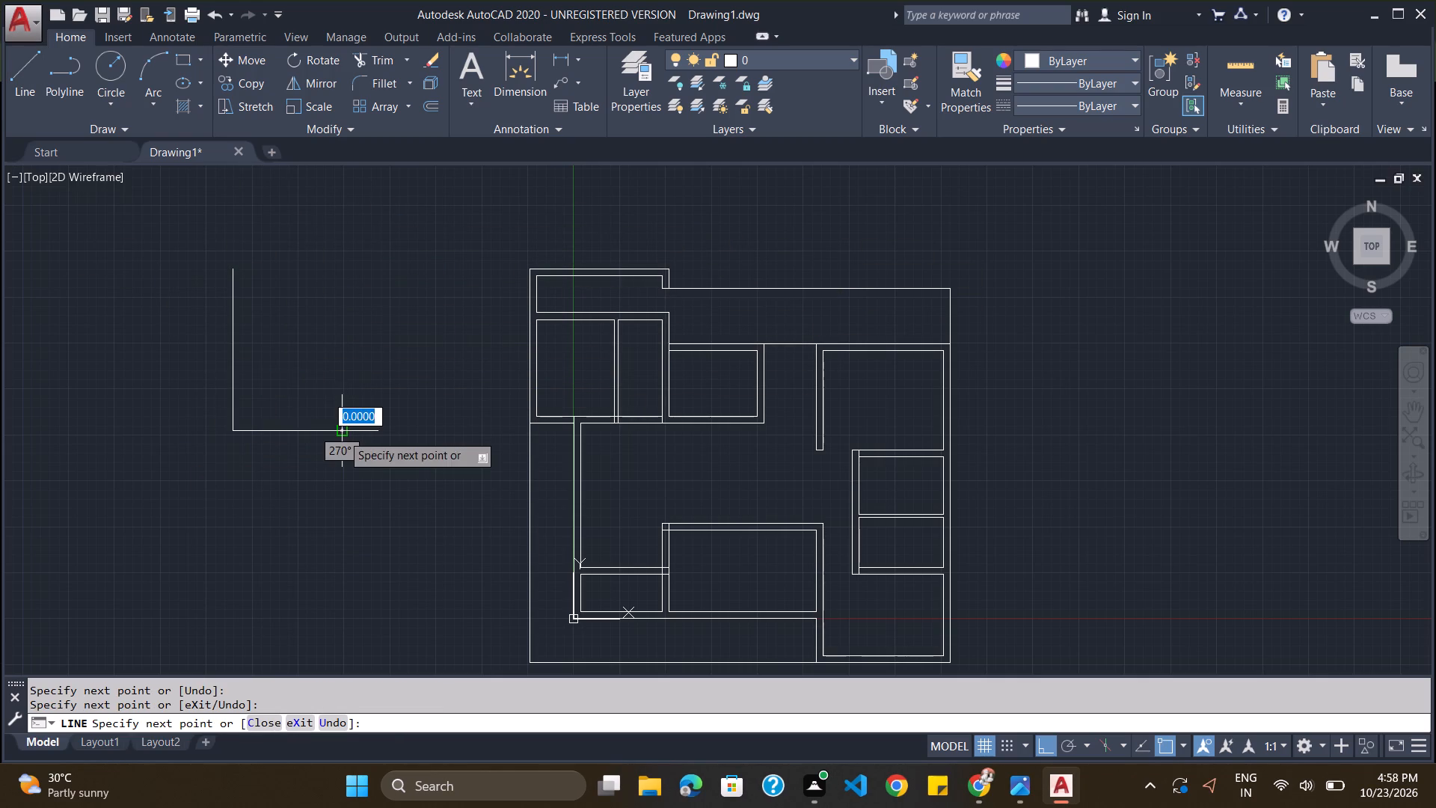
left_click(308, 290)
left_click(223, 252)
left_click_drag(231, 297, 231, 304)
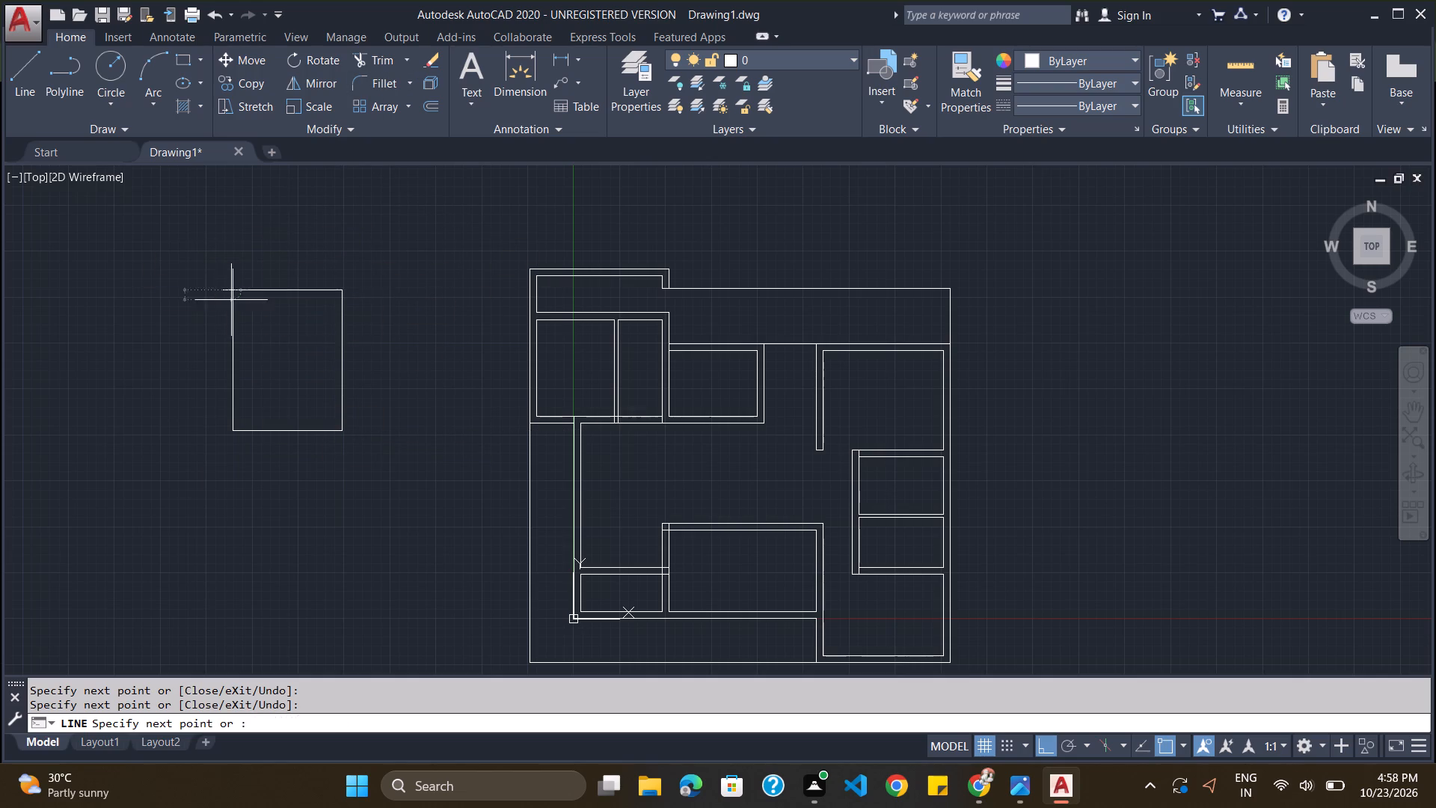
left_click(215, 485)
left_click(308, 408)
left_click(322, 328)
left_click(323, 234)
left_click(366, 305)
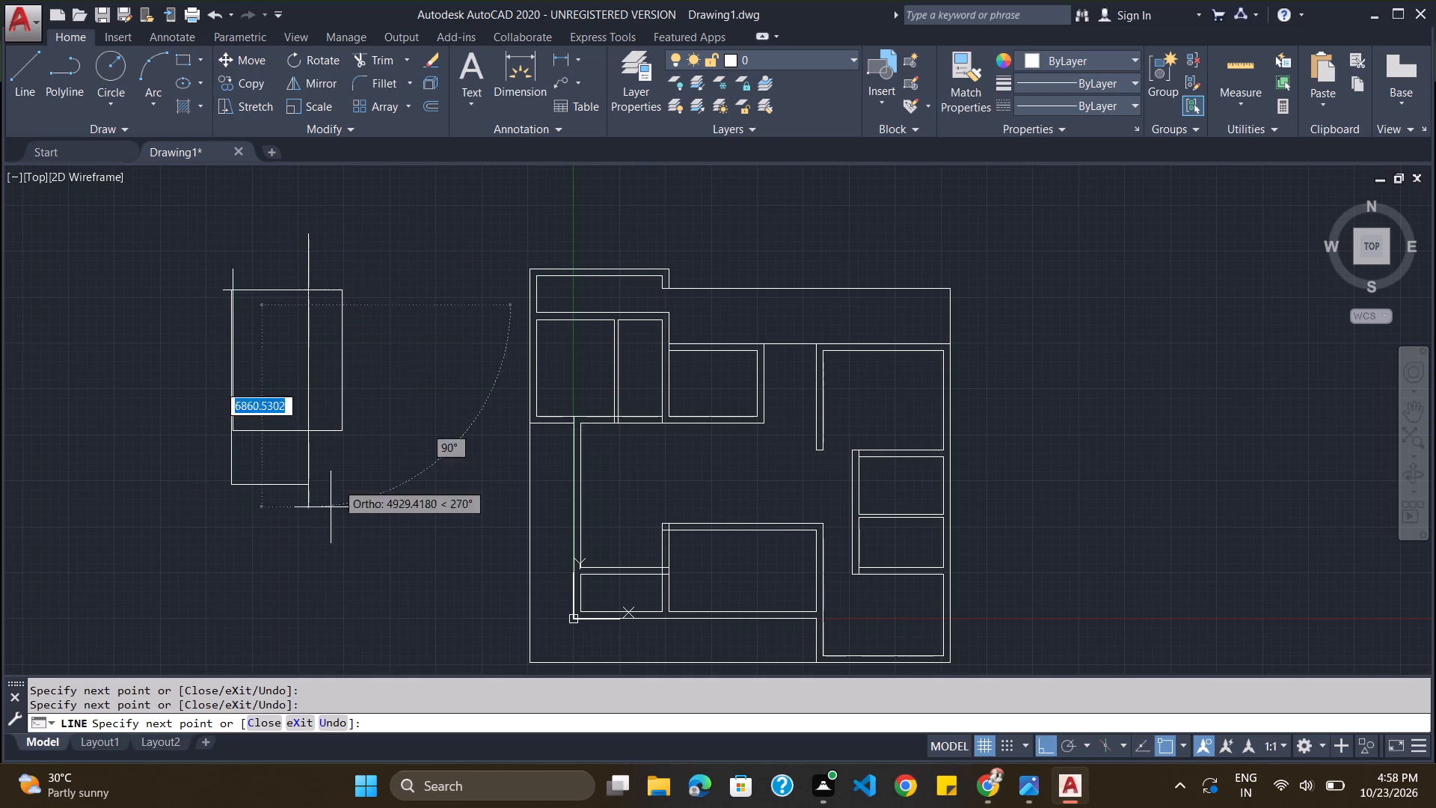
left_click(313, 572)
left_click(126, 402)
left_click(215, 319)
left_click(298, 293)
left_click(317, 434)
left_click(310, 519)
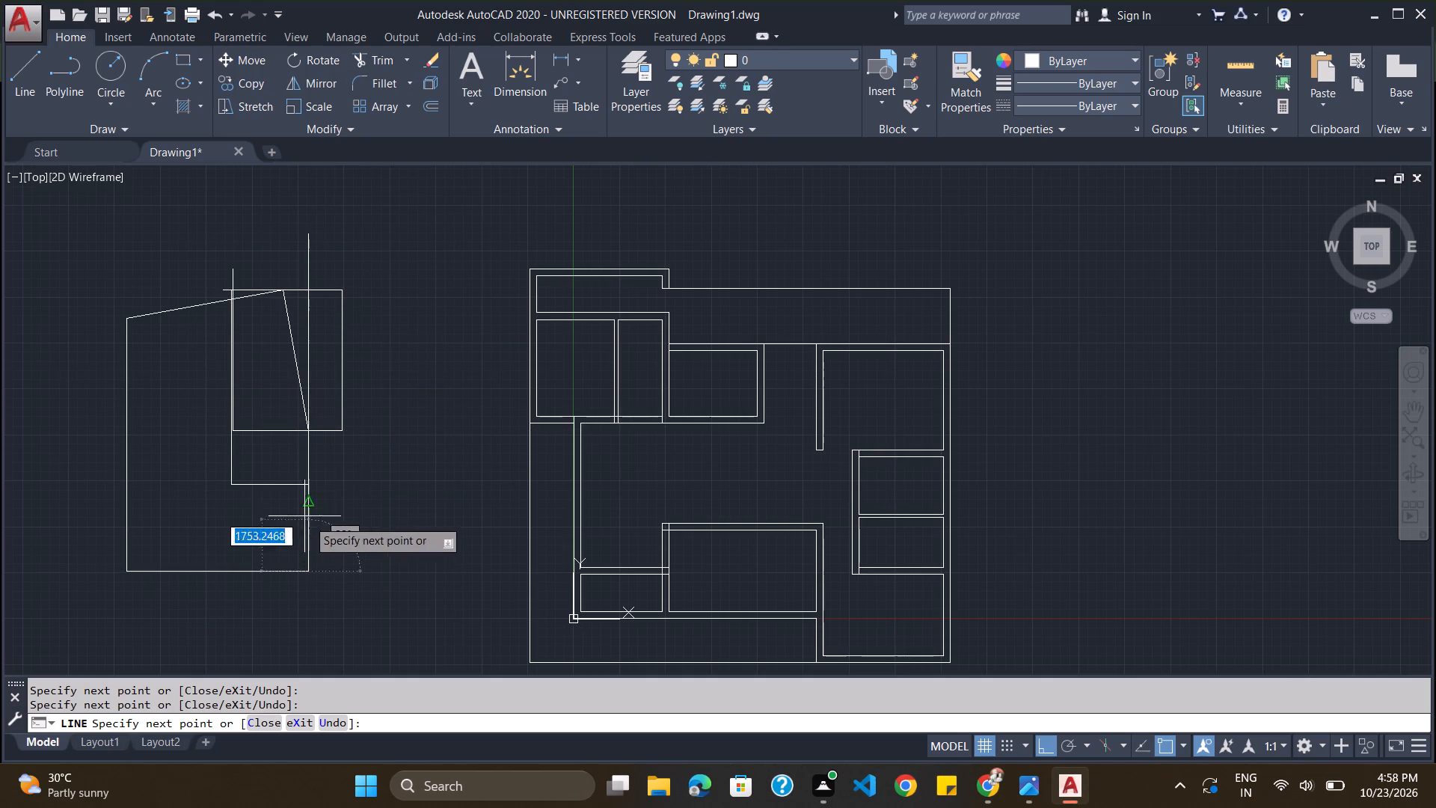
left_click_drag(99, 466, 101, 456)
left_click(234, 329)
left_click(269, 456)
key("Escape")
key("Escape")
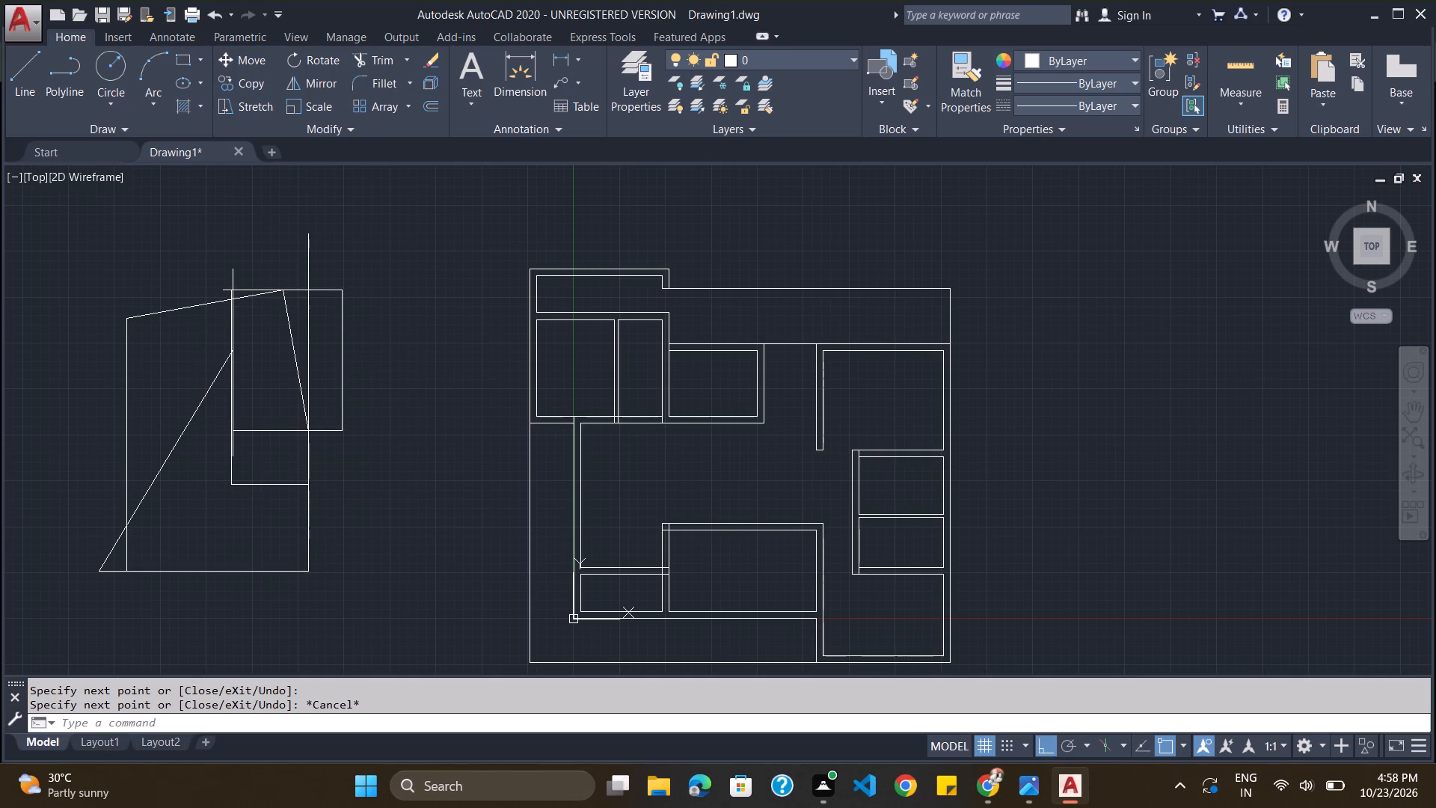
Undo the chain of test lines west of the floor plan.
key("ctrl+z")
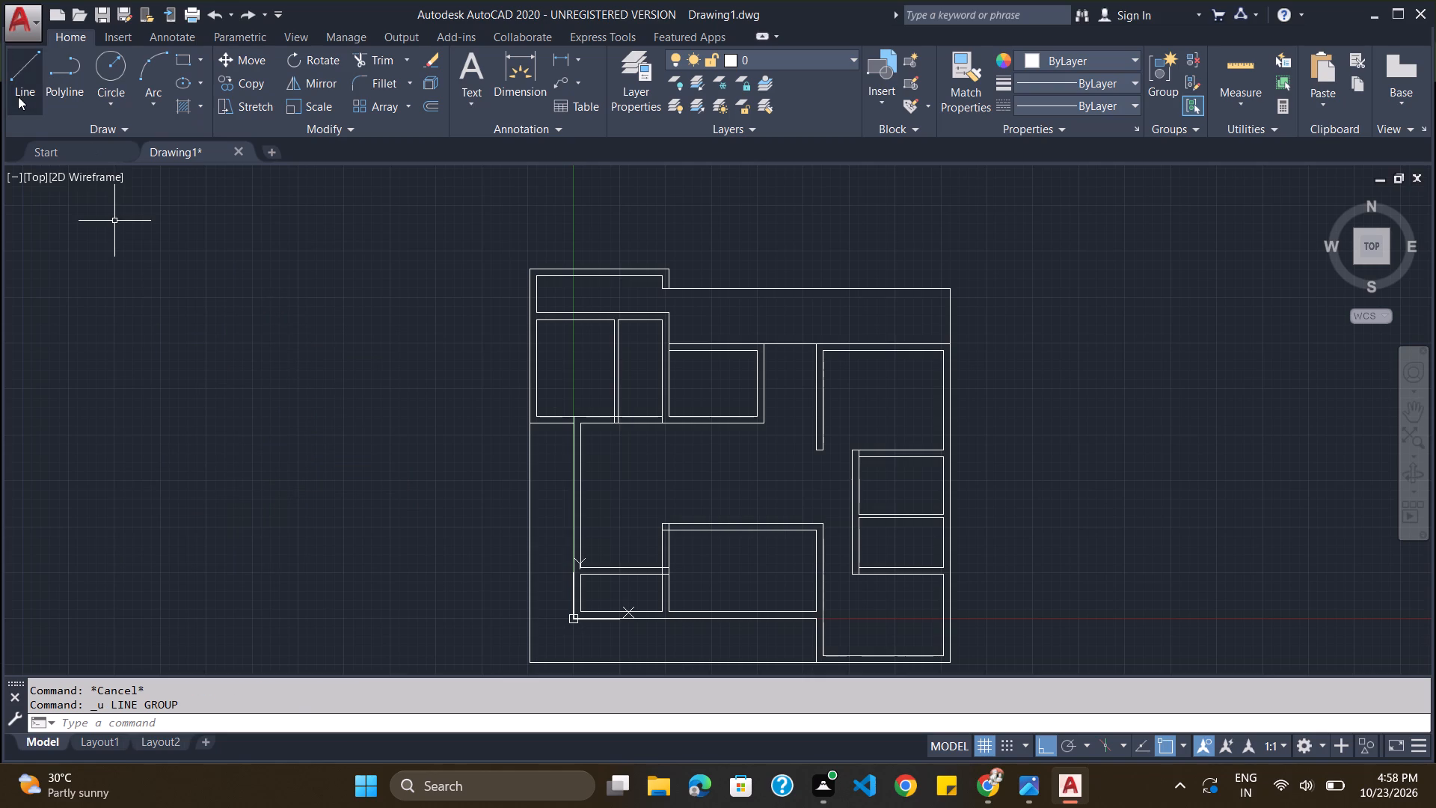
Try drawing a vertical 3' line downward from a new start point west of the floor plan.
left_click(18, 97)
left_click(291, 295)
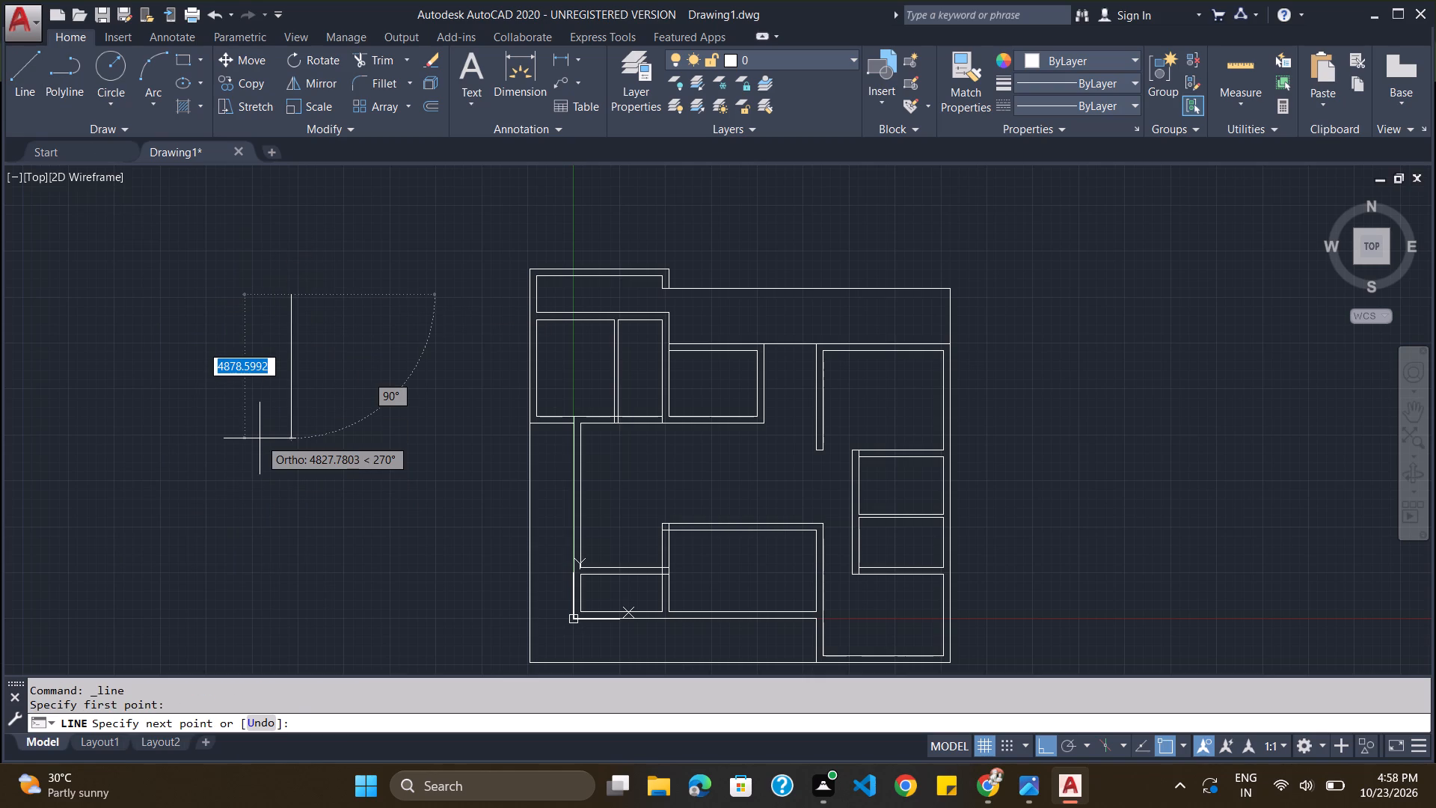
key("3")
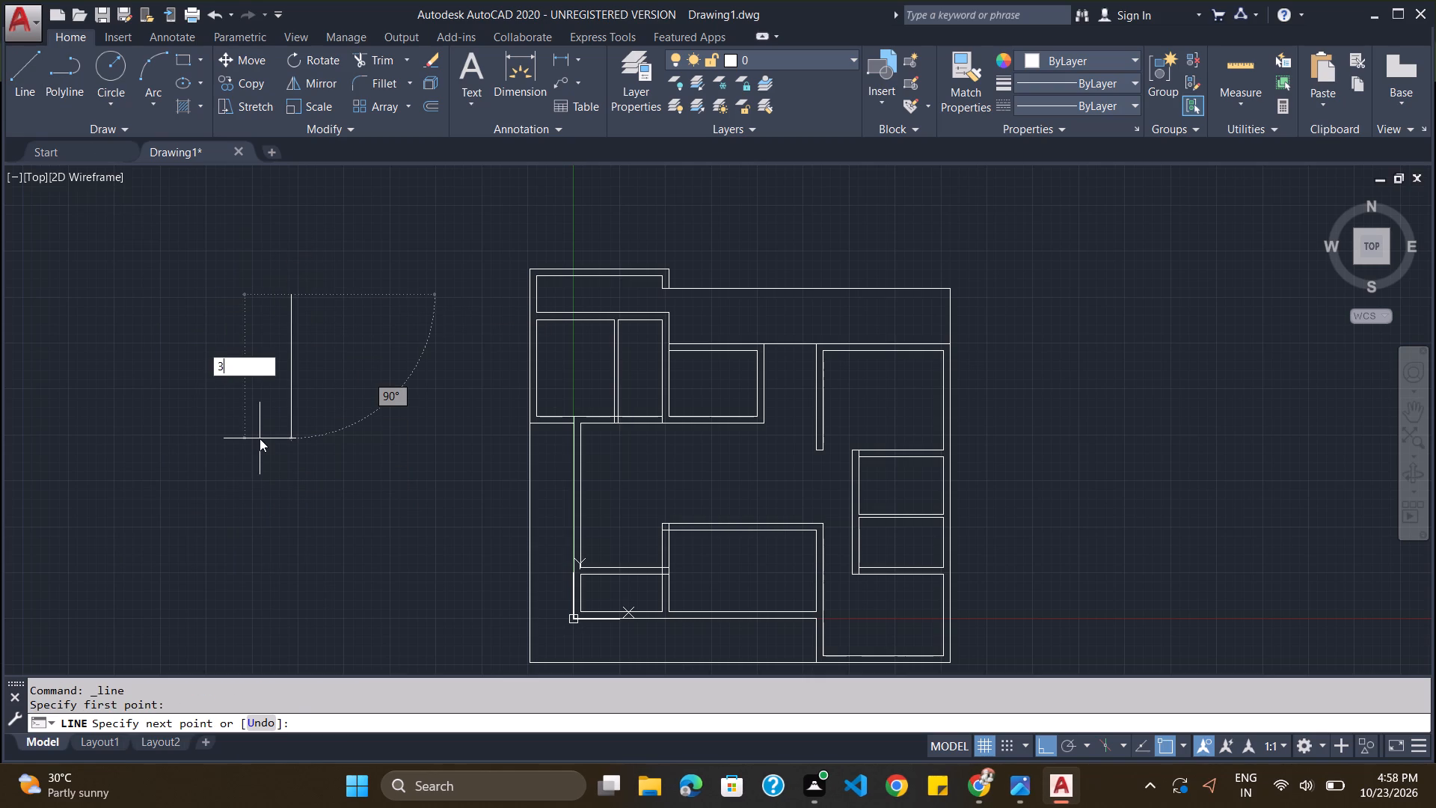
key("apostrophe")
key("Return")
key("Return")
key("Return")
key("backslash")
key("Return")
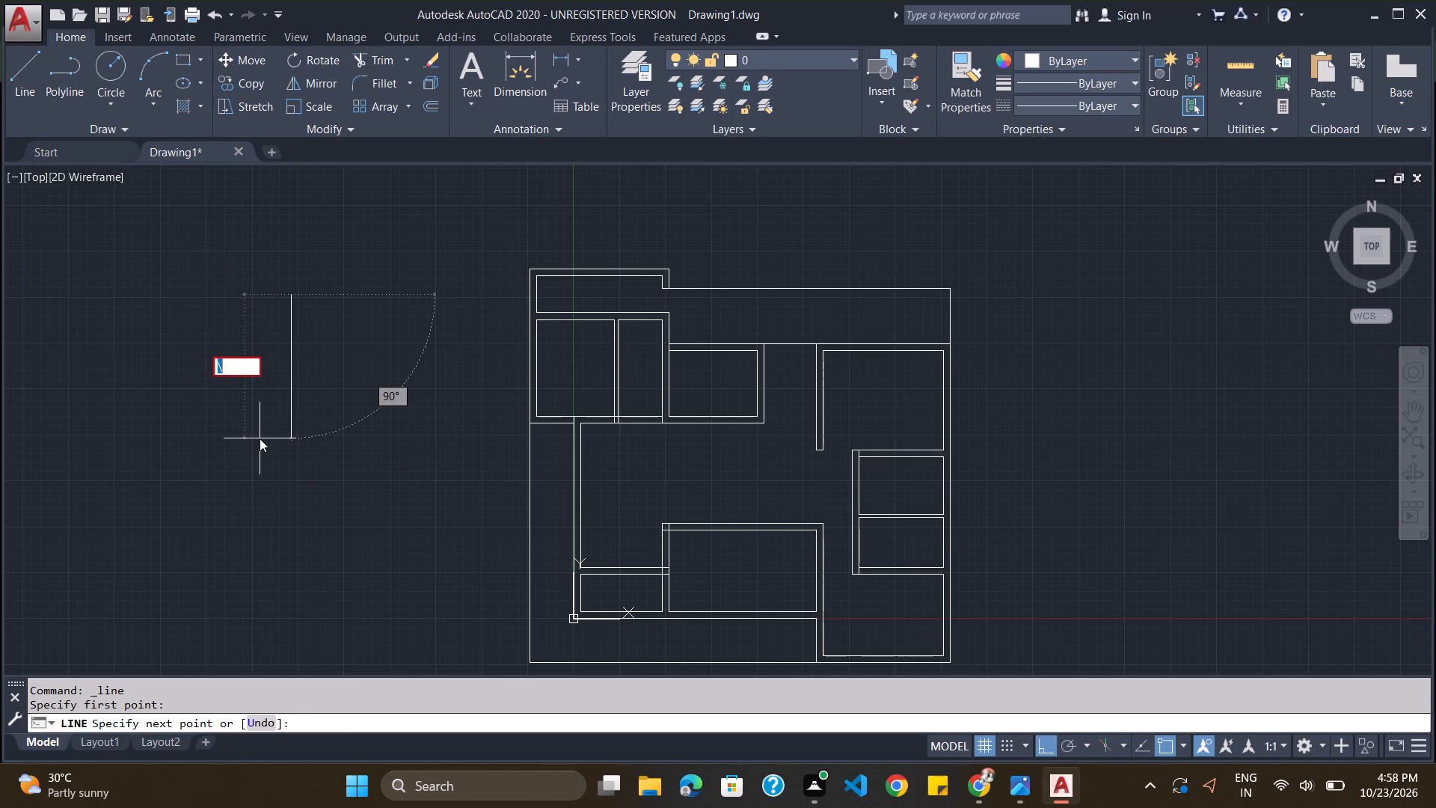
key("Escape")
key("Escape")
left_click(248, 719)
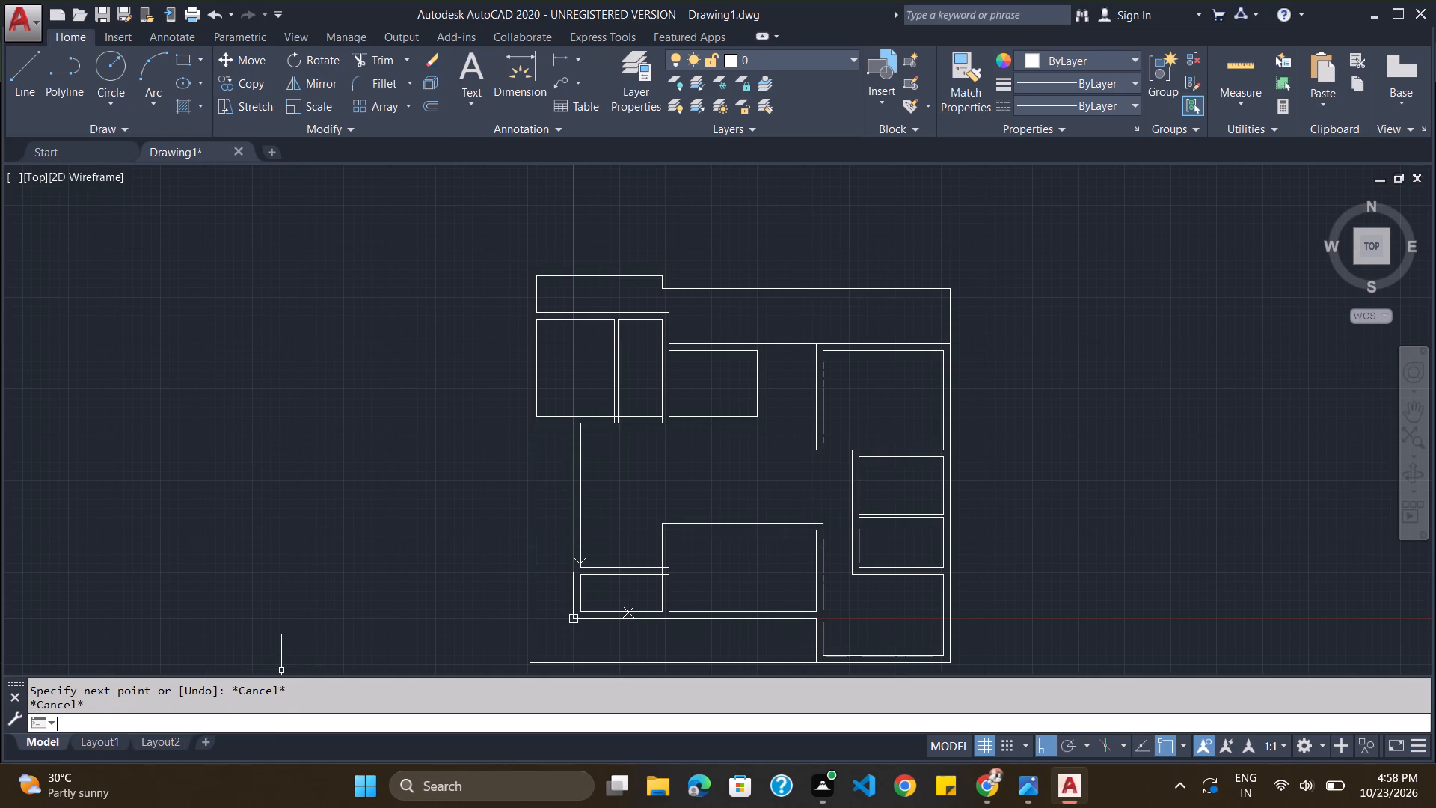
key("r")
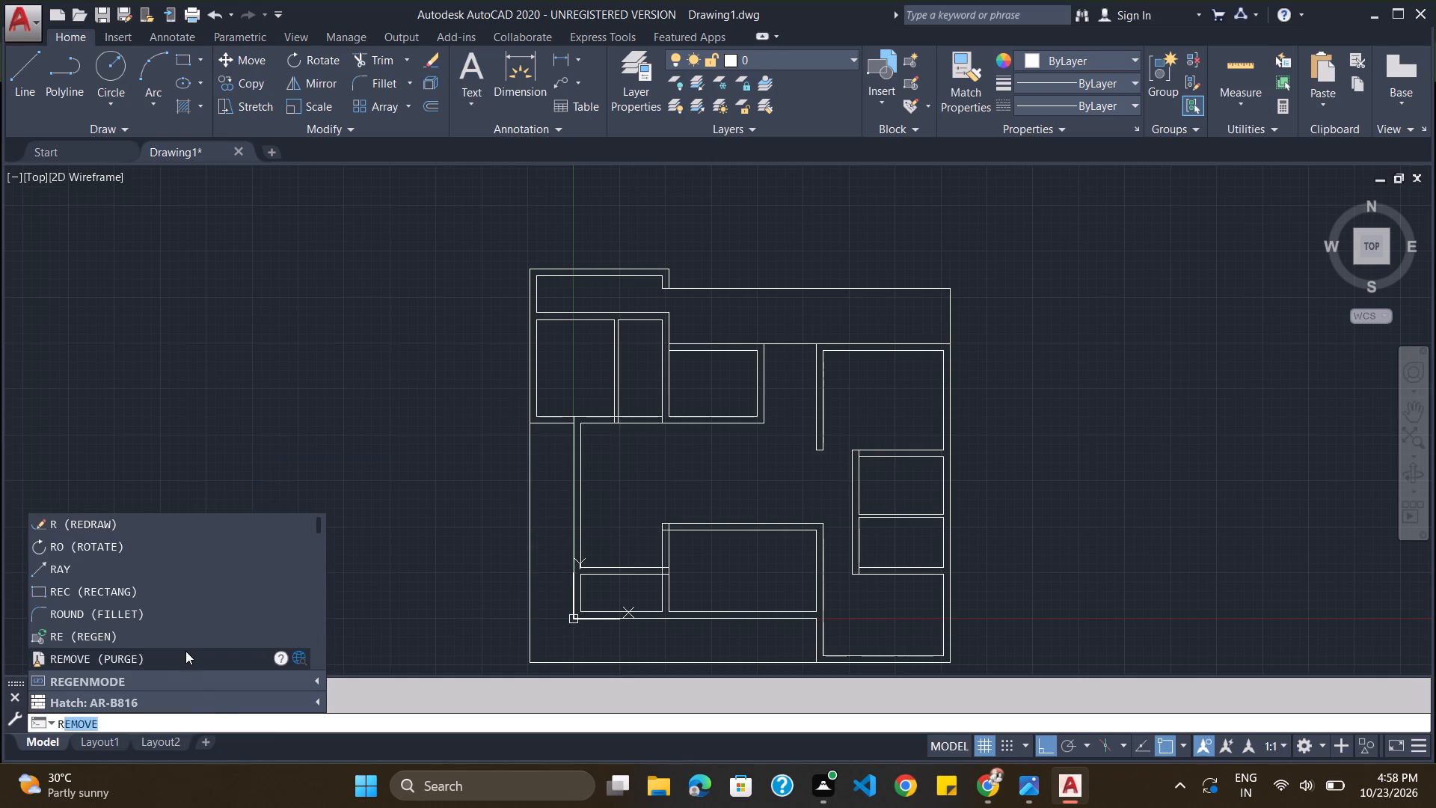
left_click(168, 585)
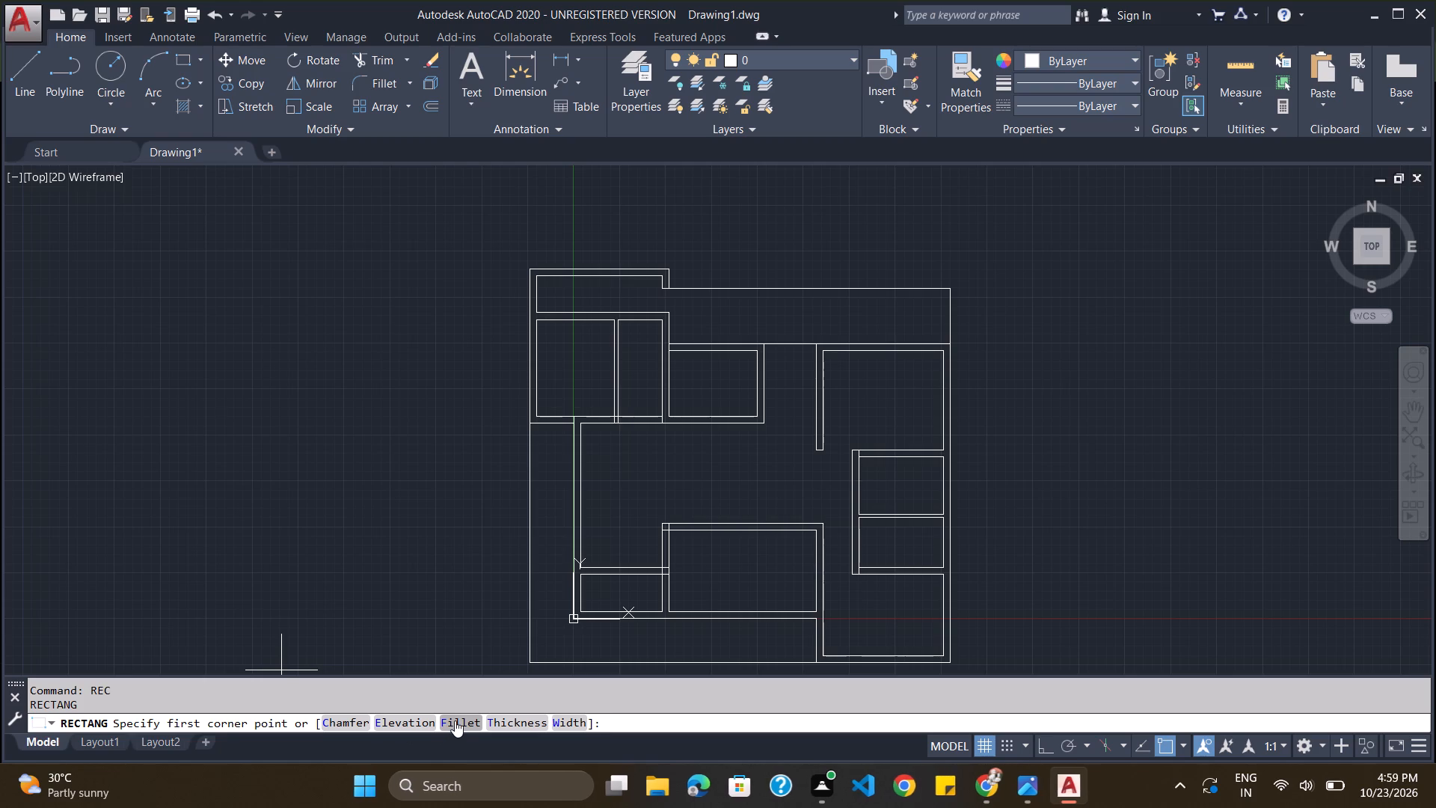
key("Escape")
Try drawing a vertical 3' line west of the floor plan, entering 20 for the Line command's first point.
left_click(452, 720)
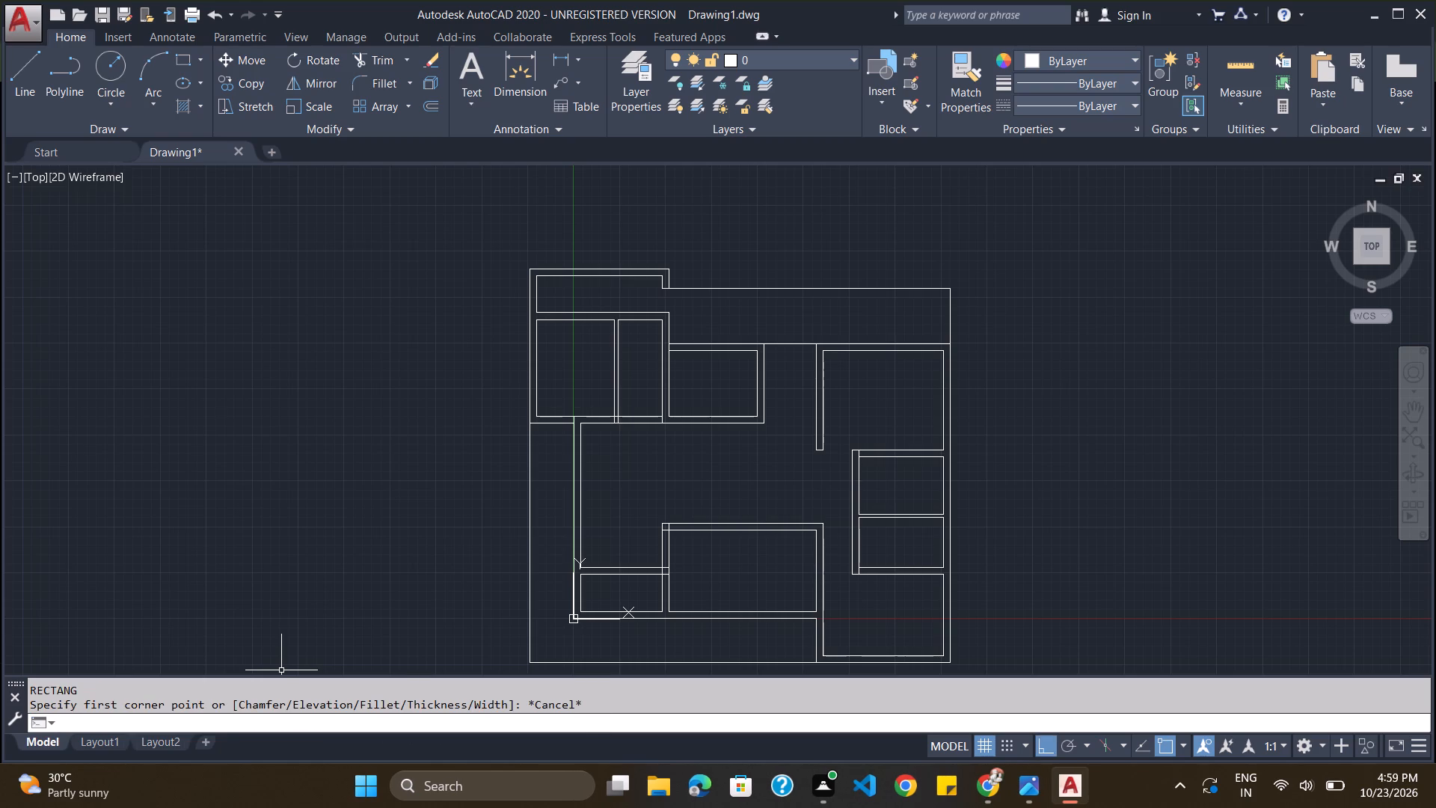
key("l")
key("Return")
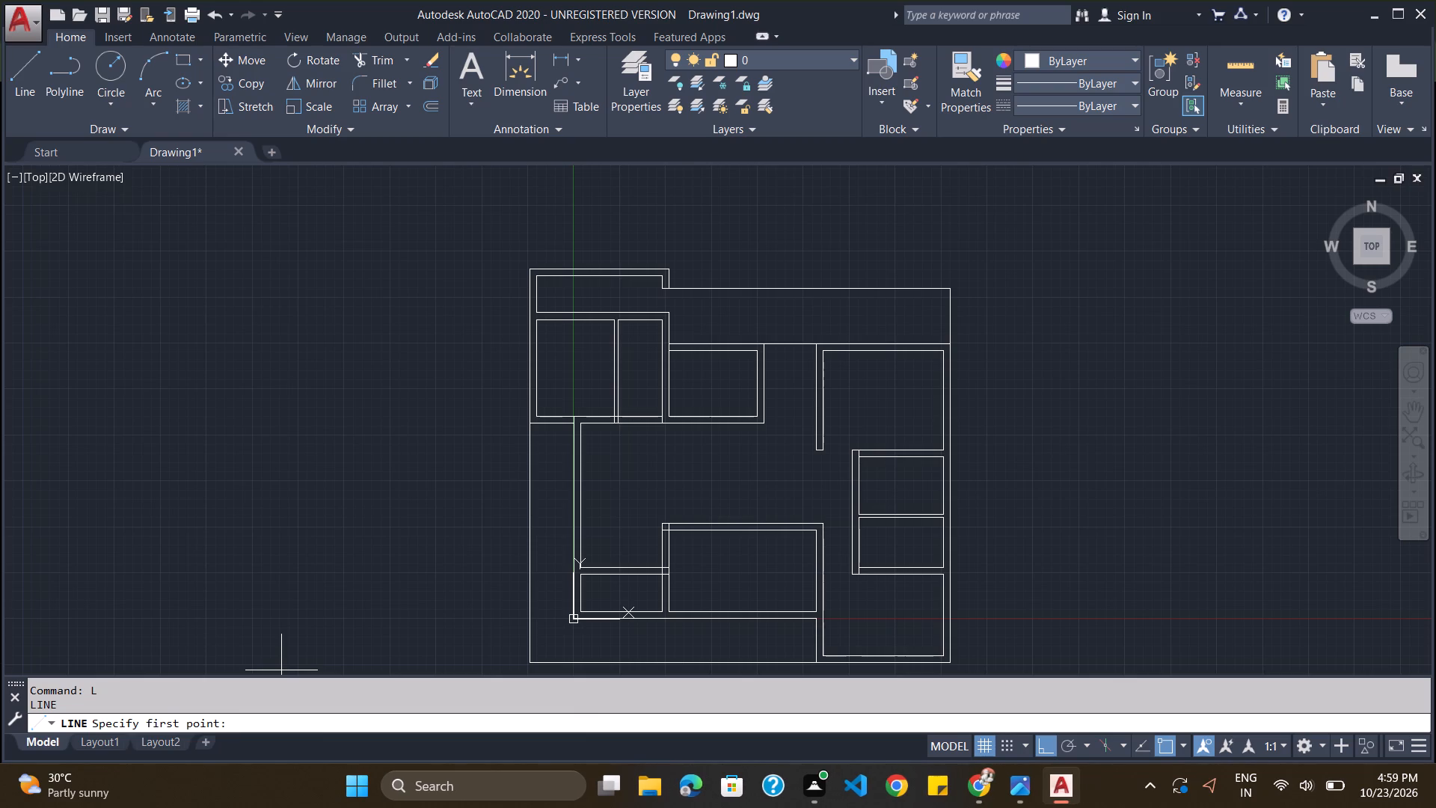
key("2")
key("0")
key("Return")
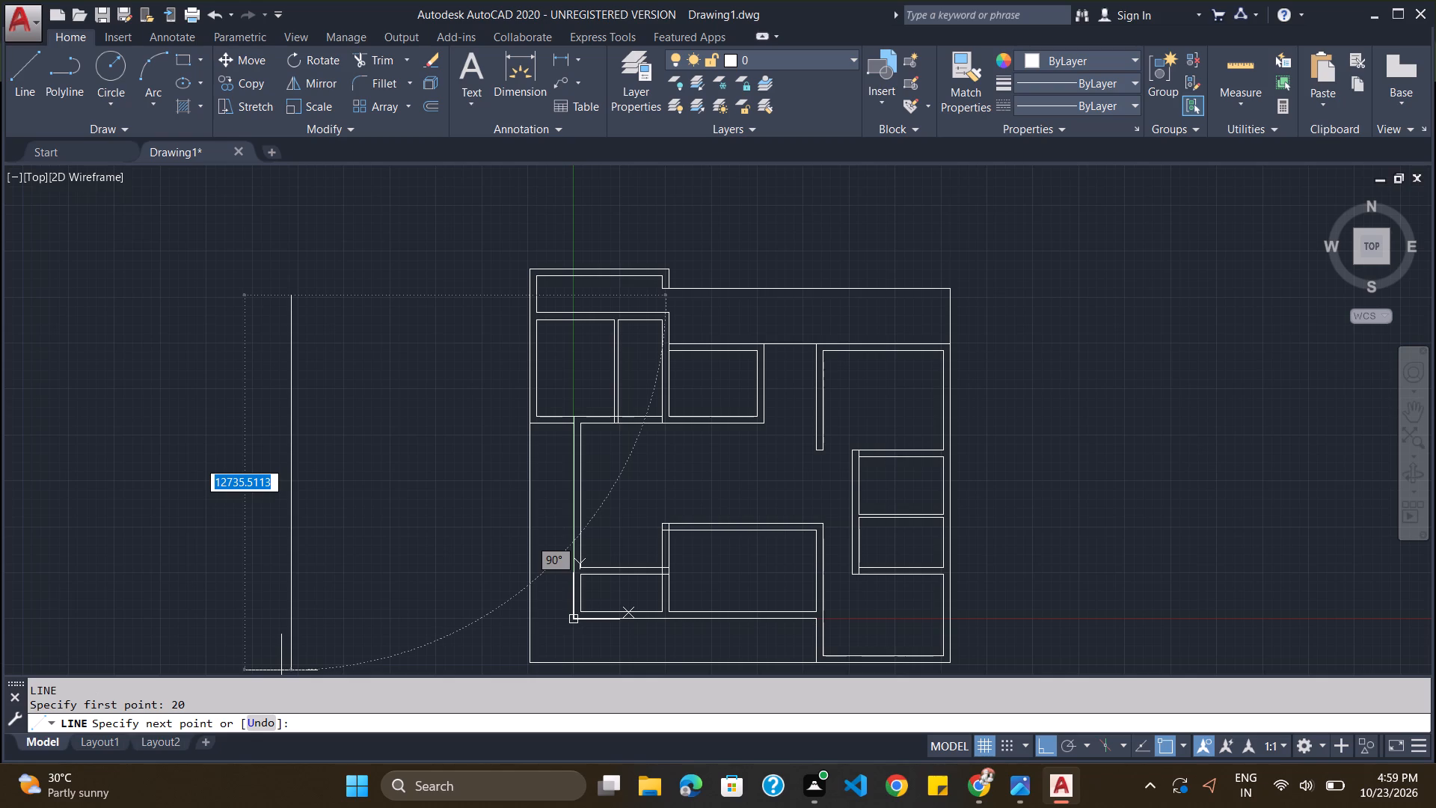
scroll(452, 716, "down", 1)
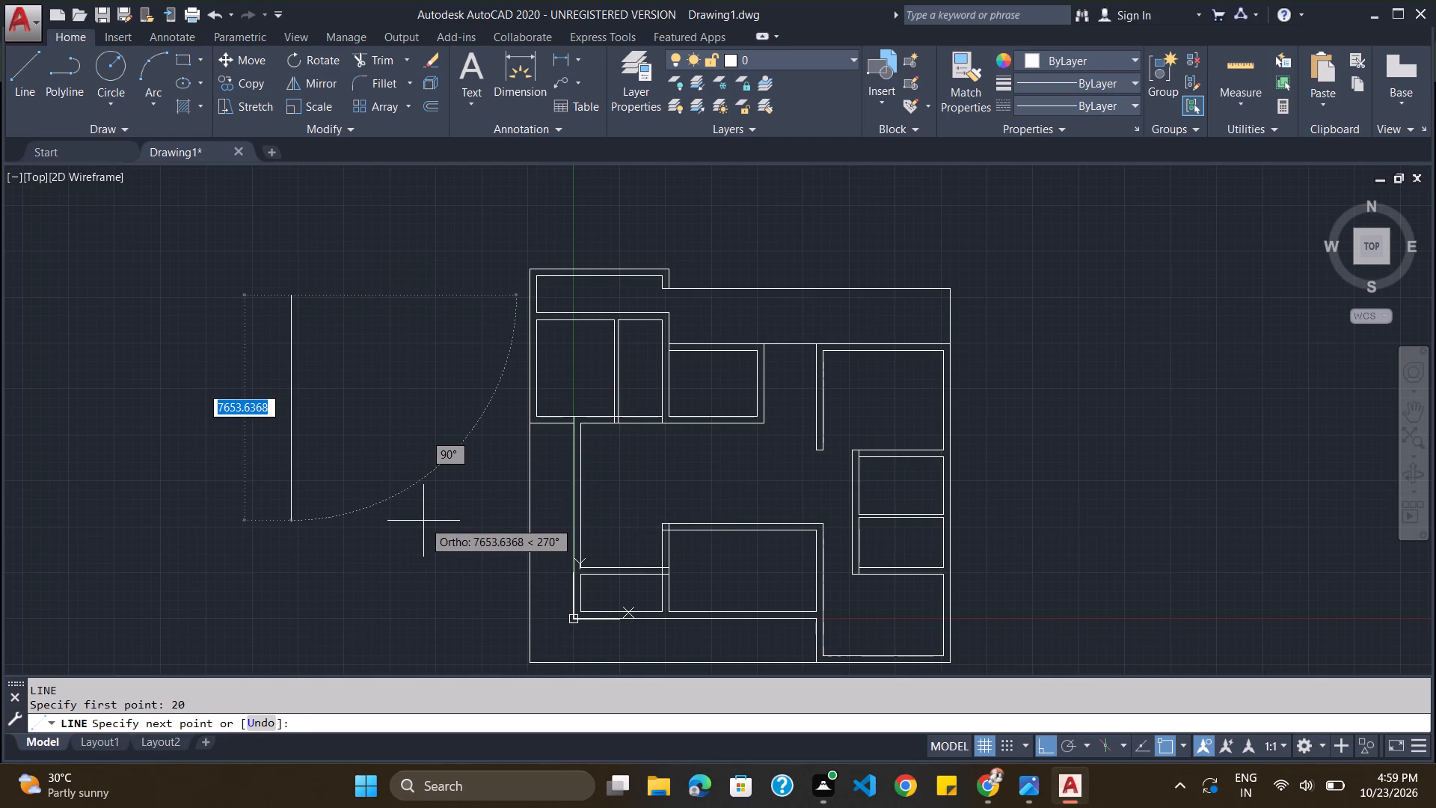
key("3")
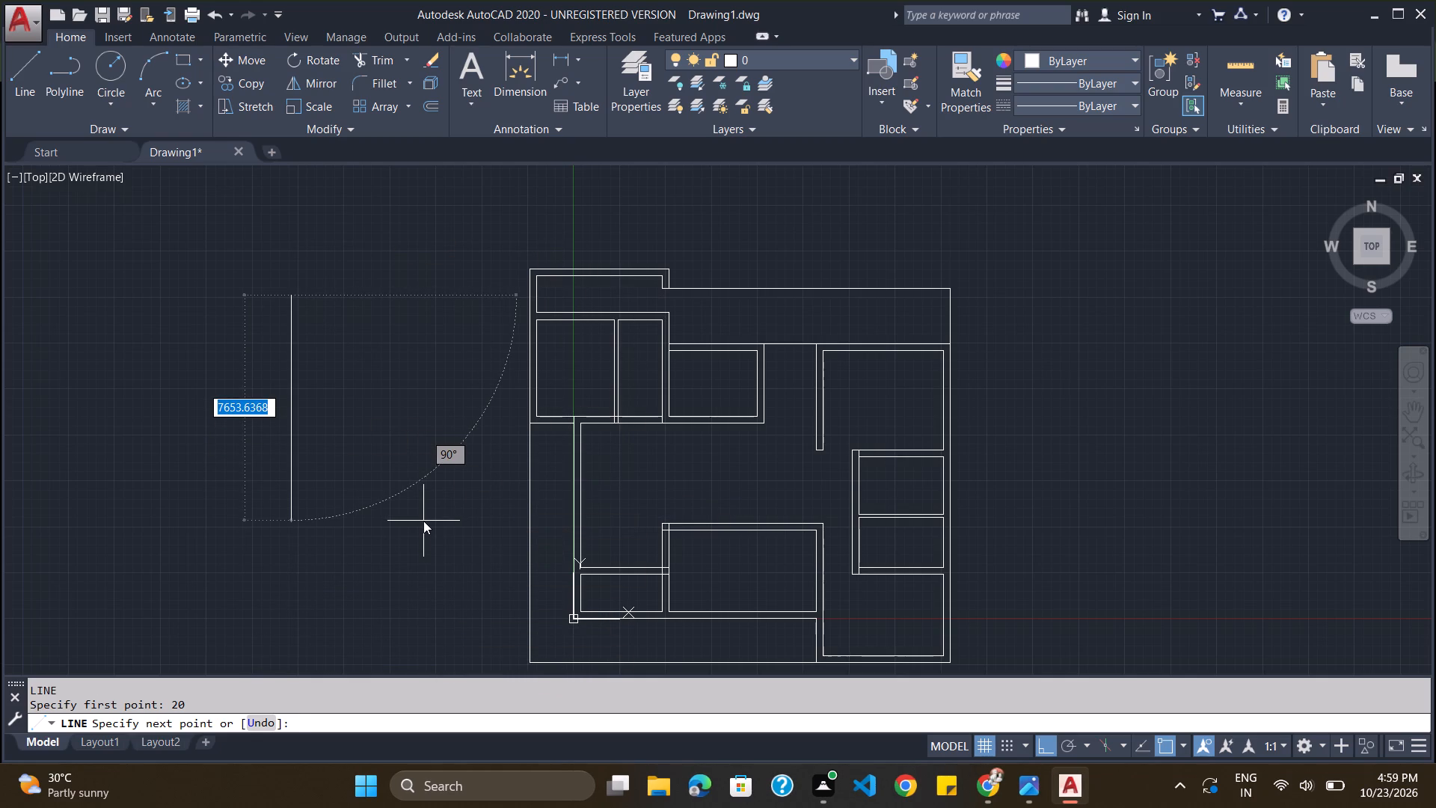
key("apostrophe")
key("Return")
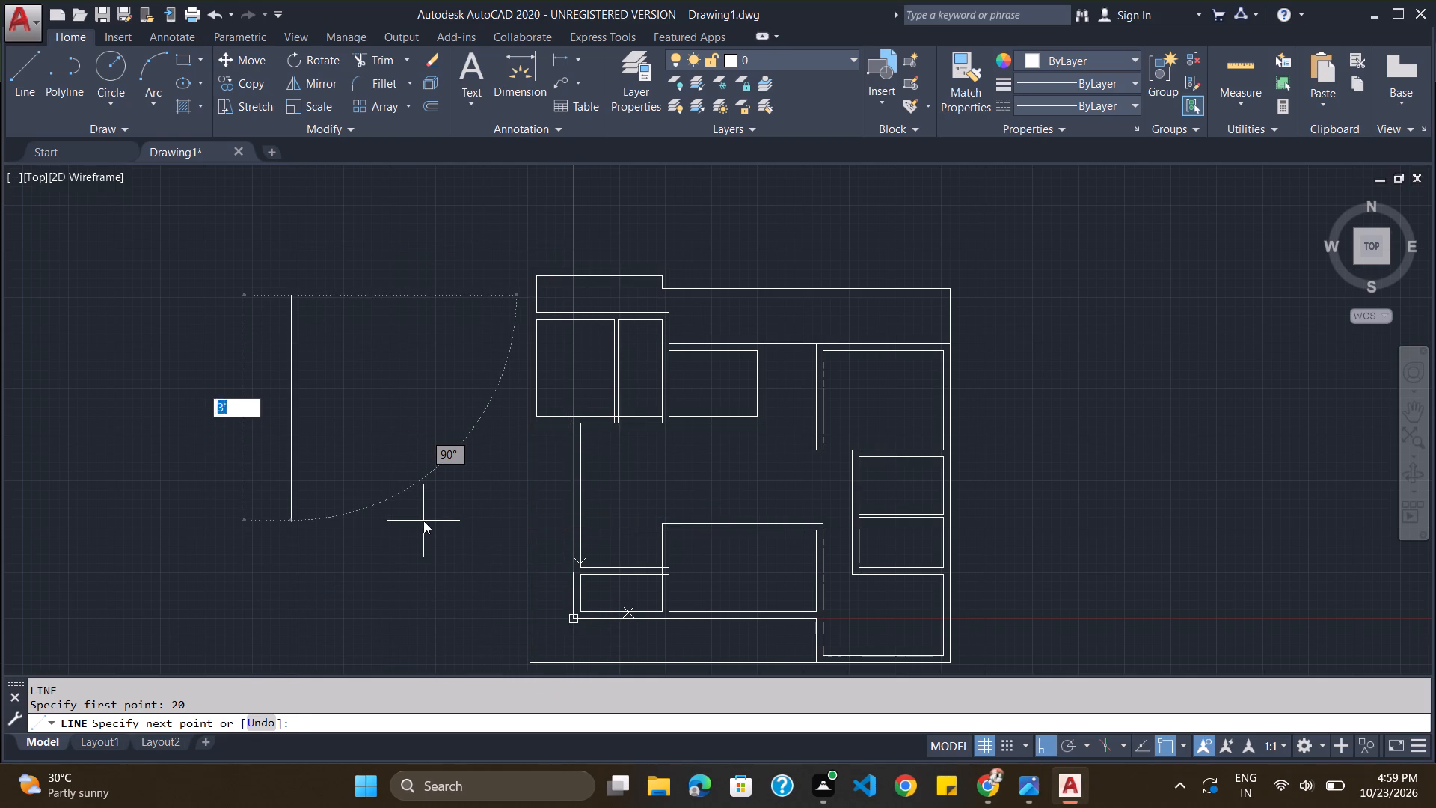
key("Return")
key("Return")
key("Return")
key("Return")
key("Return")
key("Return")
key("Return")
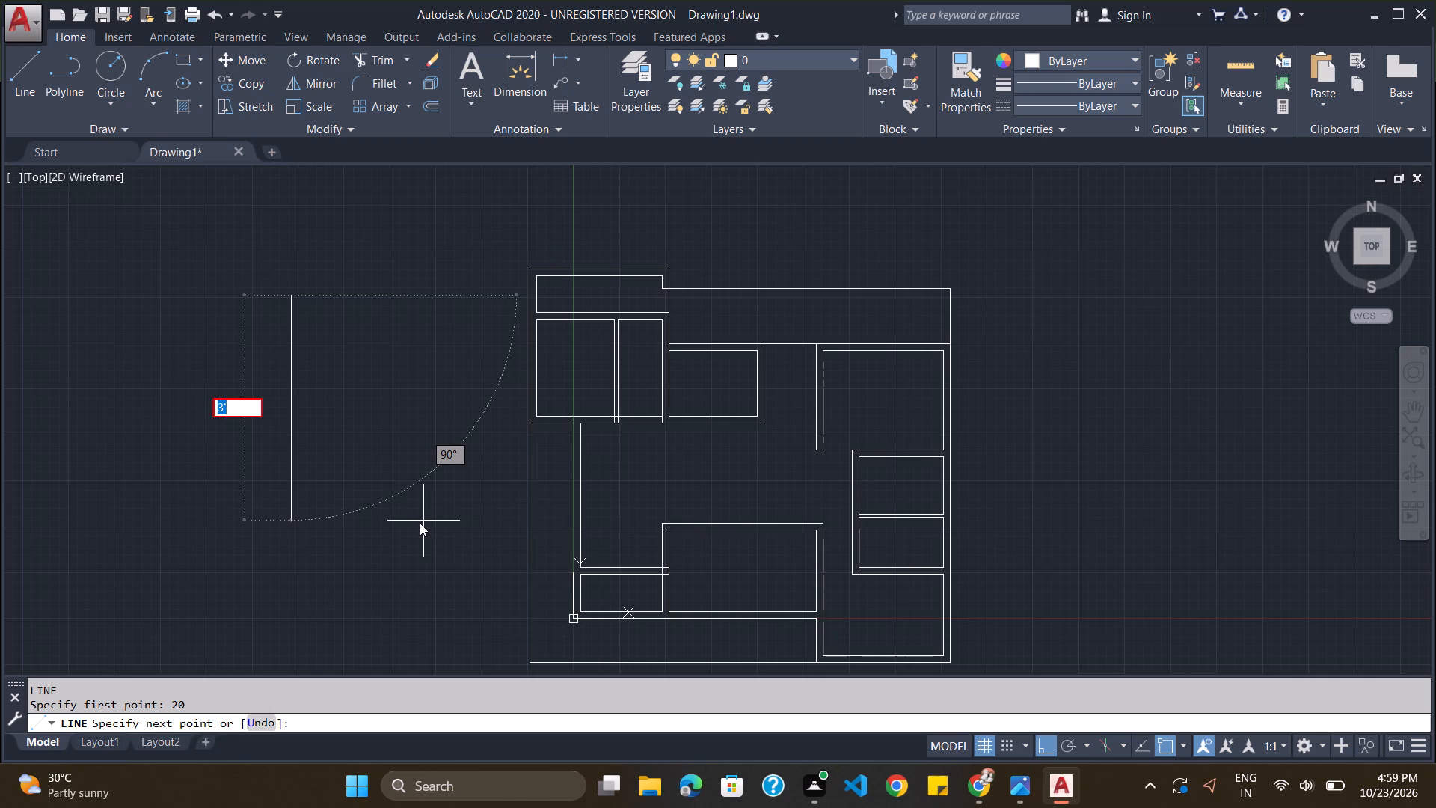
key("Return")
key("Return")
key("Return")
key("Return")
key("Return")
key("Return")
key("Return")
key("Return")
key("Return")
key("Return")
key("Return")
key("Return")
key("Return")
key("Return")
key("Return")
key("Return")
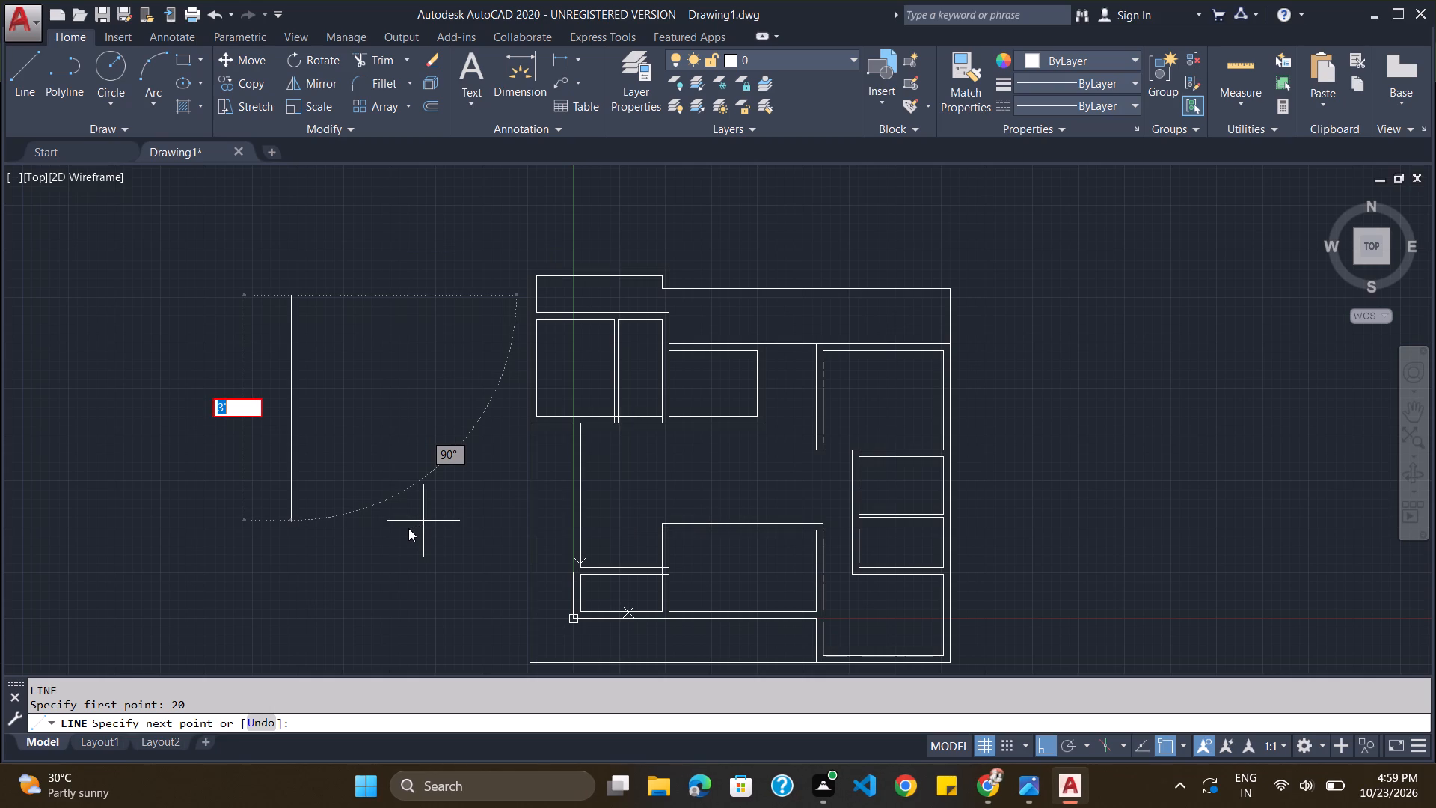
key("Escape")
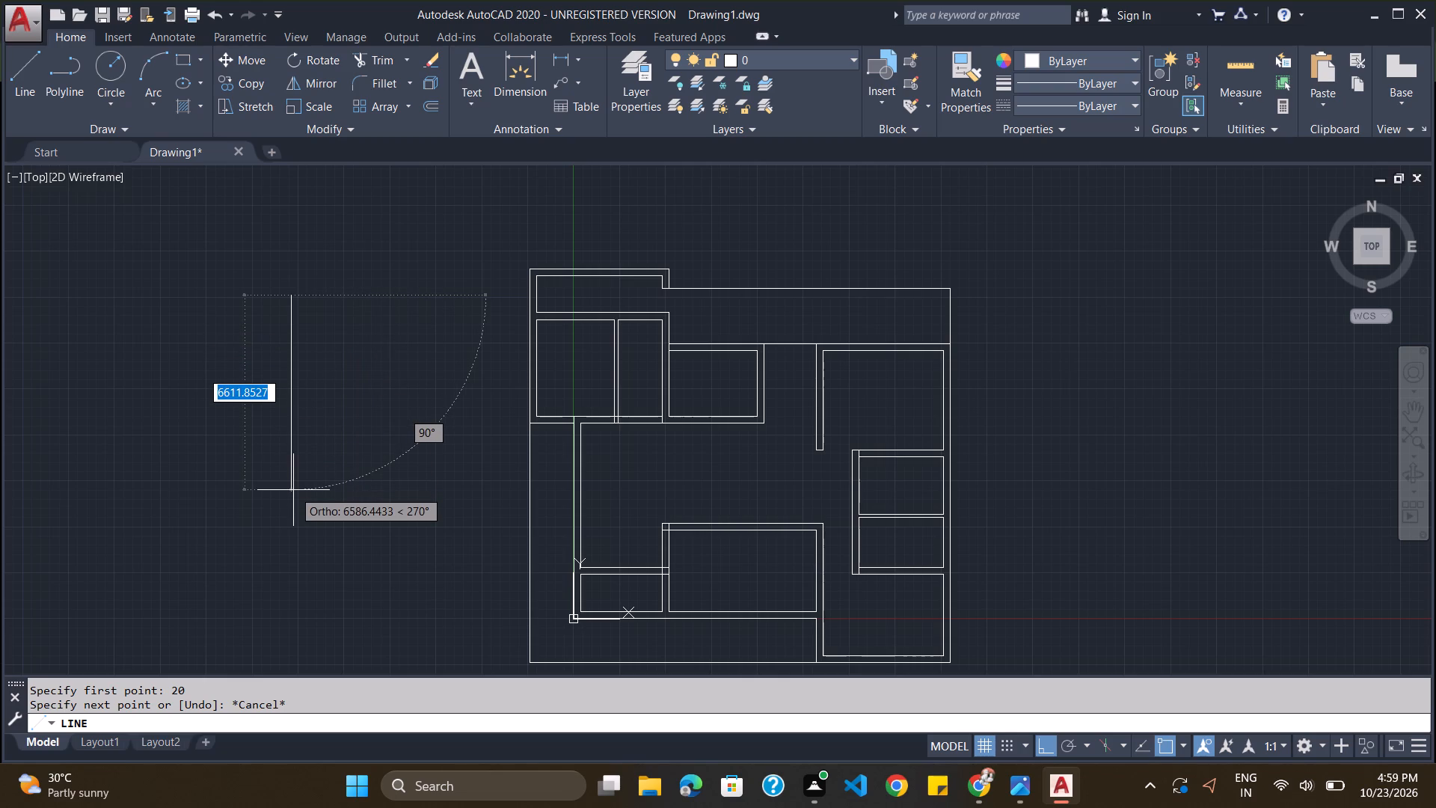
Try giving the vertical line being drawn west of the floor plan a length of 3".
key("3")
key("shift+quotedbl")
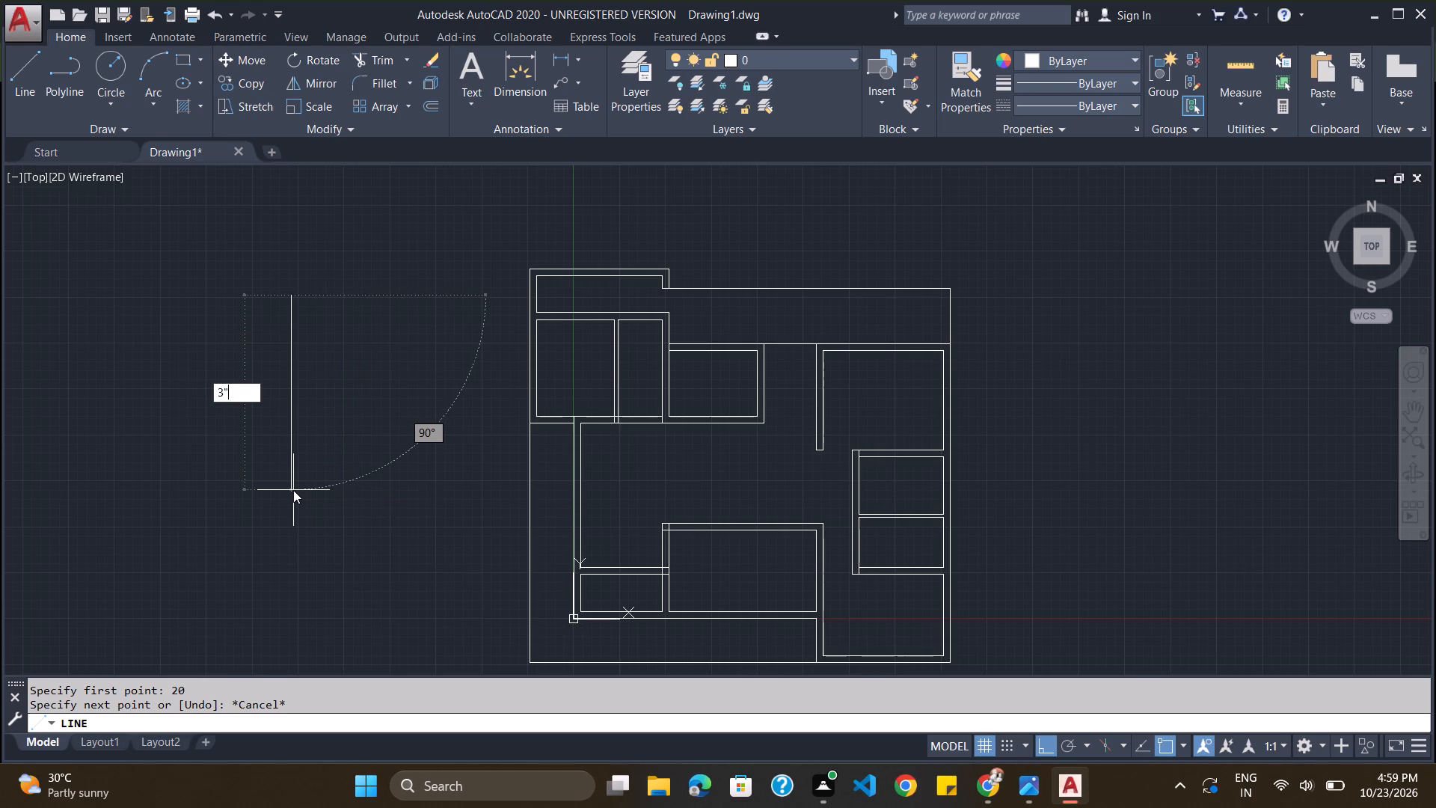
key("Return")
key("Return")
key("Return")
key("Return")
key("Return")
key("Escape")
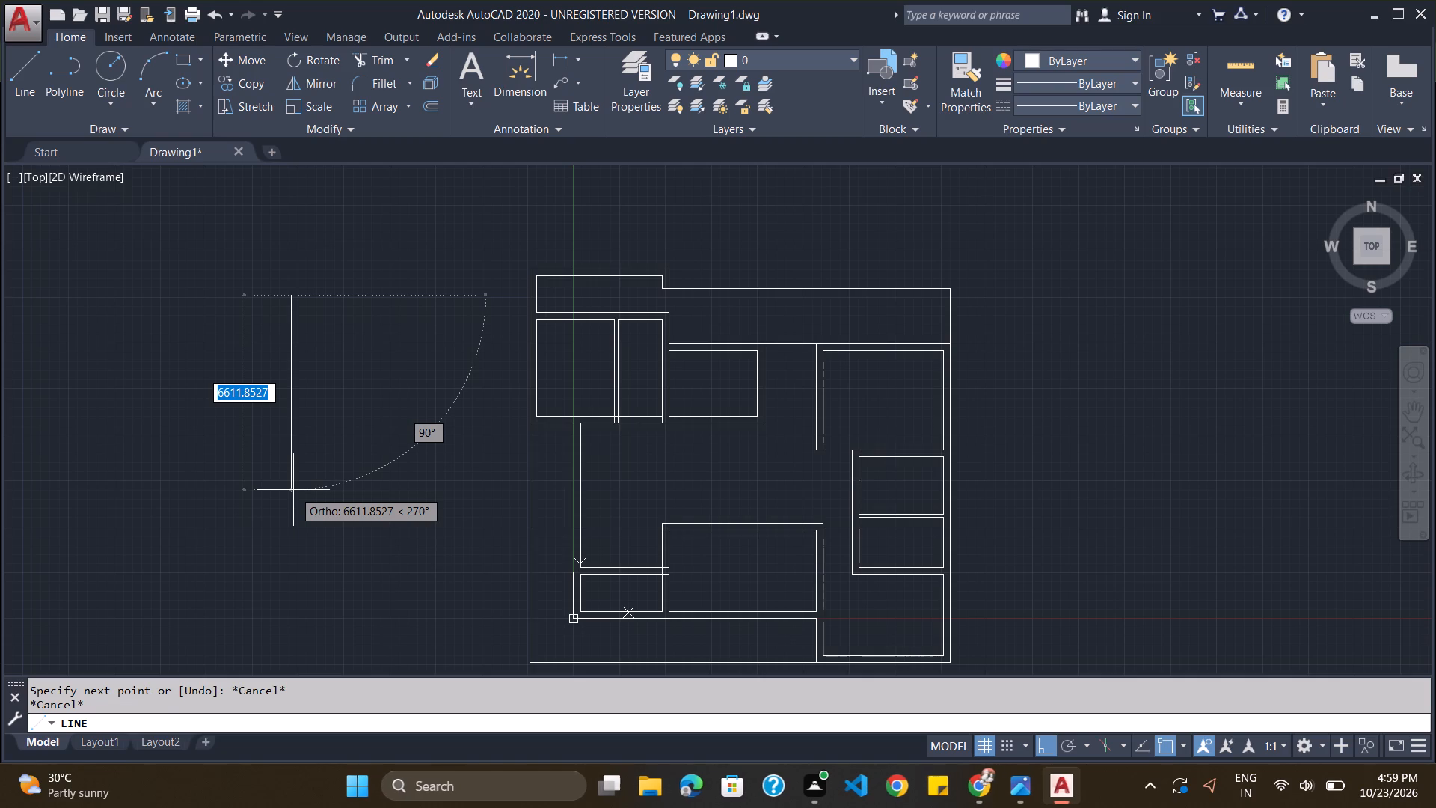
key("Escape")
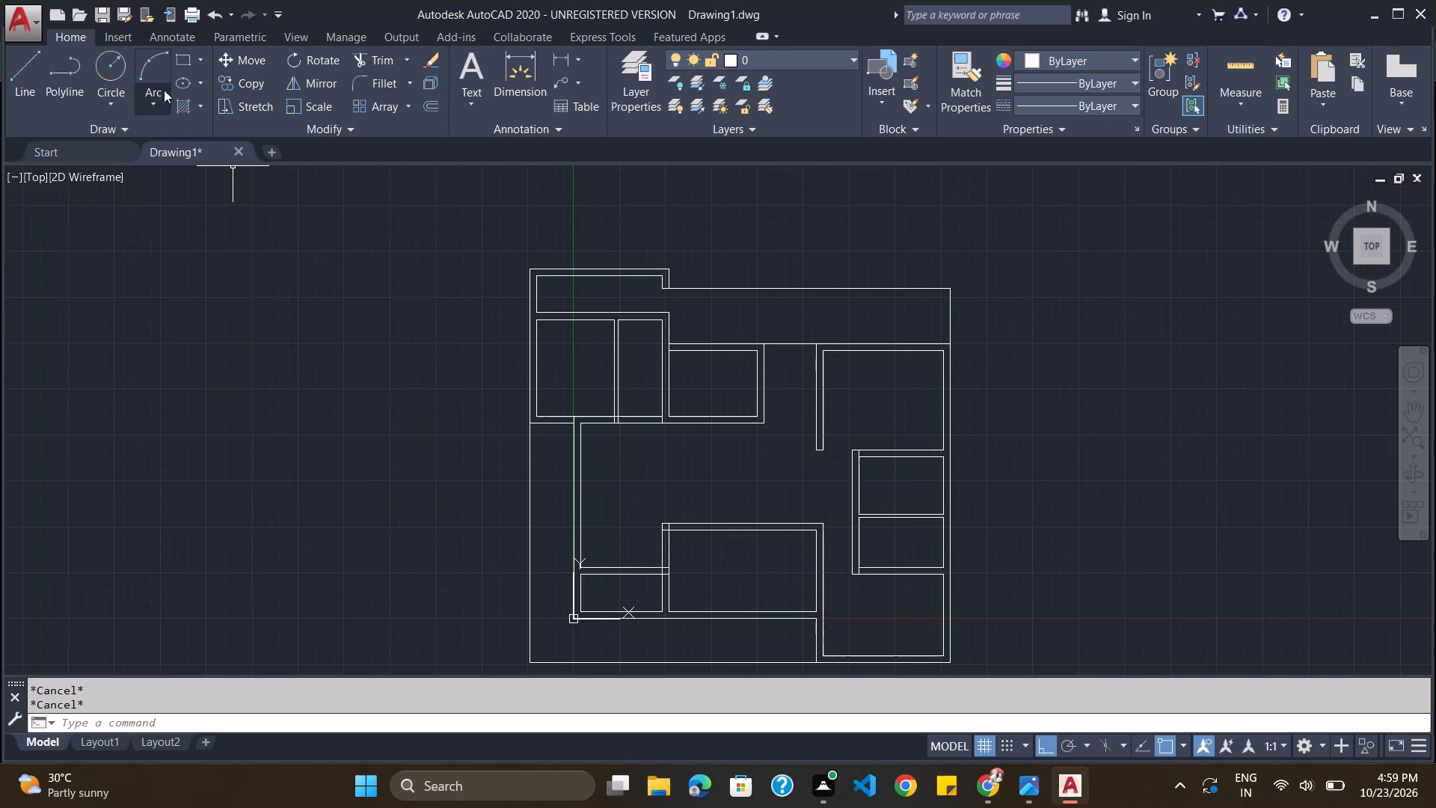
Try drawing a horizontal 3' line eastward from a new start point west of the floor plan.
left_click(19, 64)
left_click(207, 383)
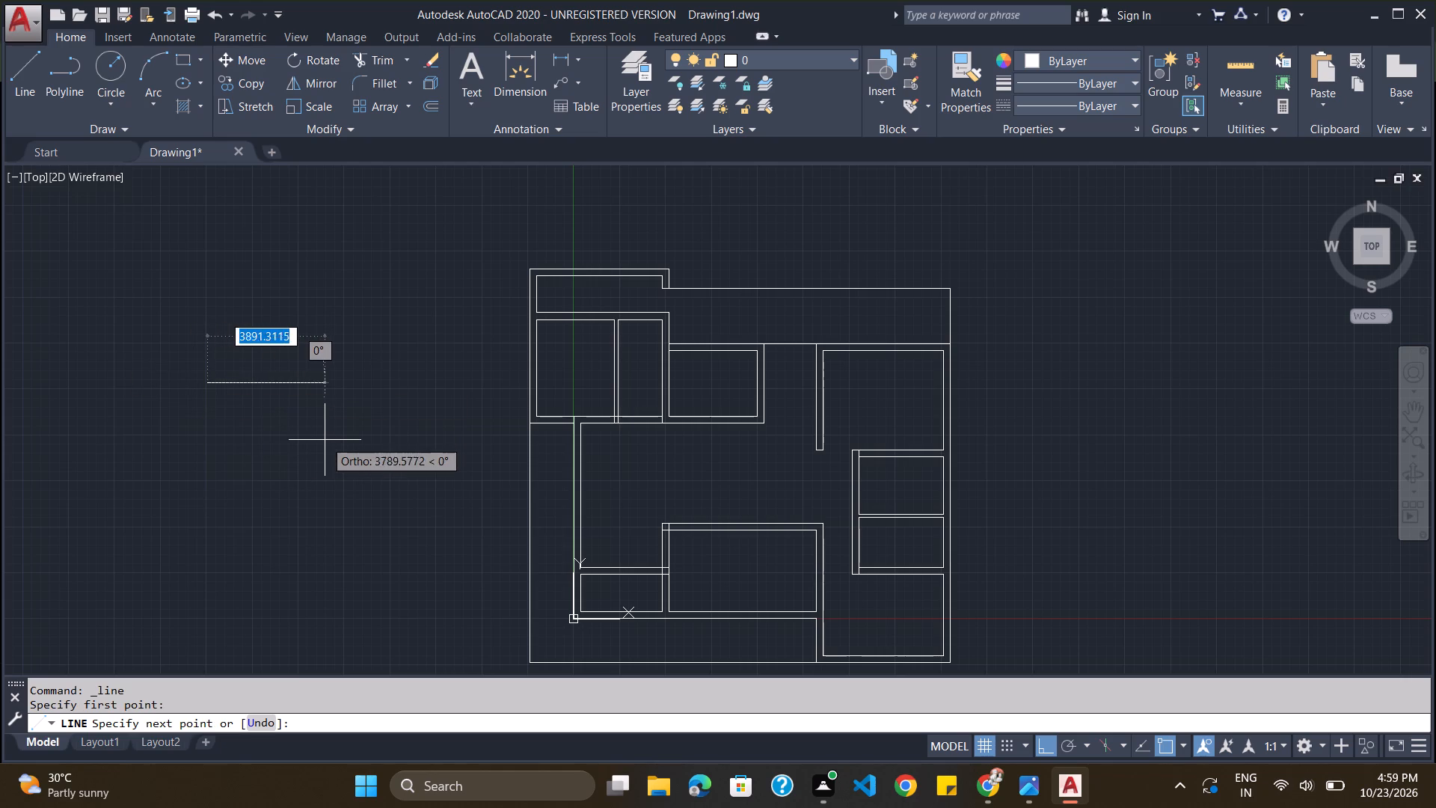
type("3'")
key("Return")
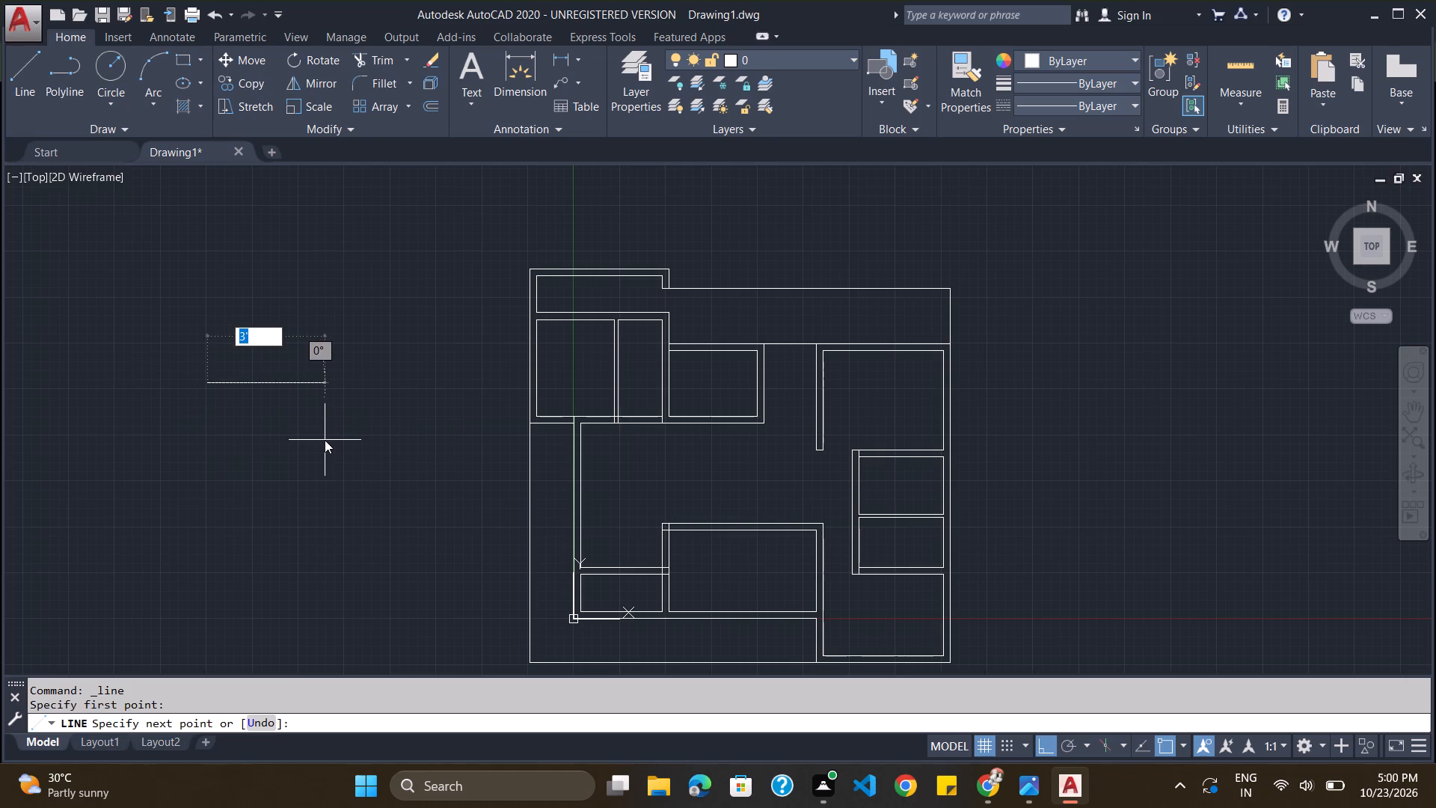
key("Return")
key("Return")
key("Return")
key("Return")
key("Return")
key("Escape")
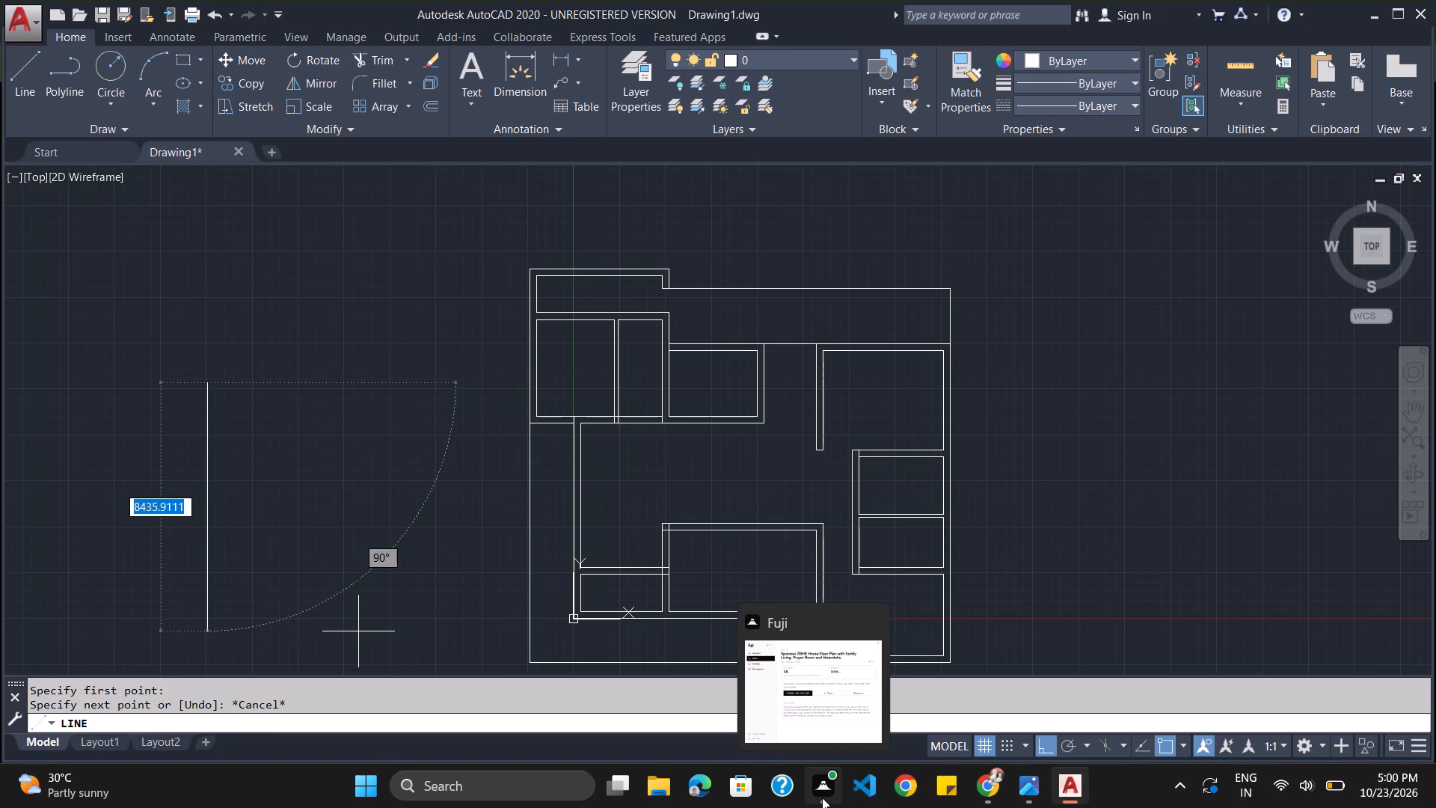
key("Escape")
Open the tool palettes and look through the available tools, from tables, leaders, Draw and Modify commands to the lighting sets.
scroll(1009, 361, "down", 1)
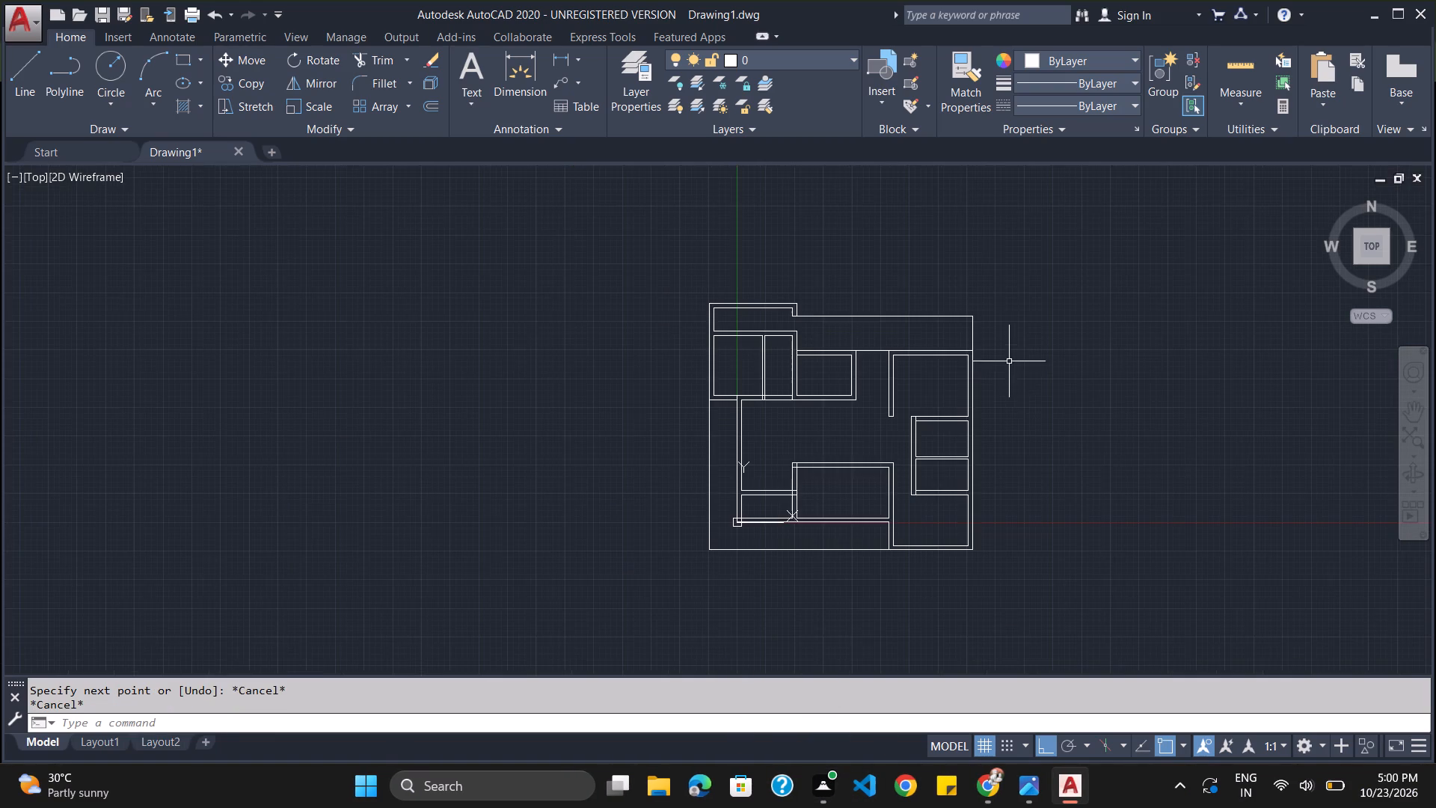
scroll(1123, 400, "up", 2)
scroll(1123, 400, "down", 2)
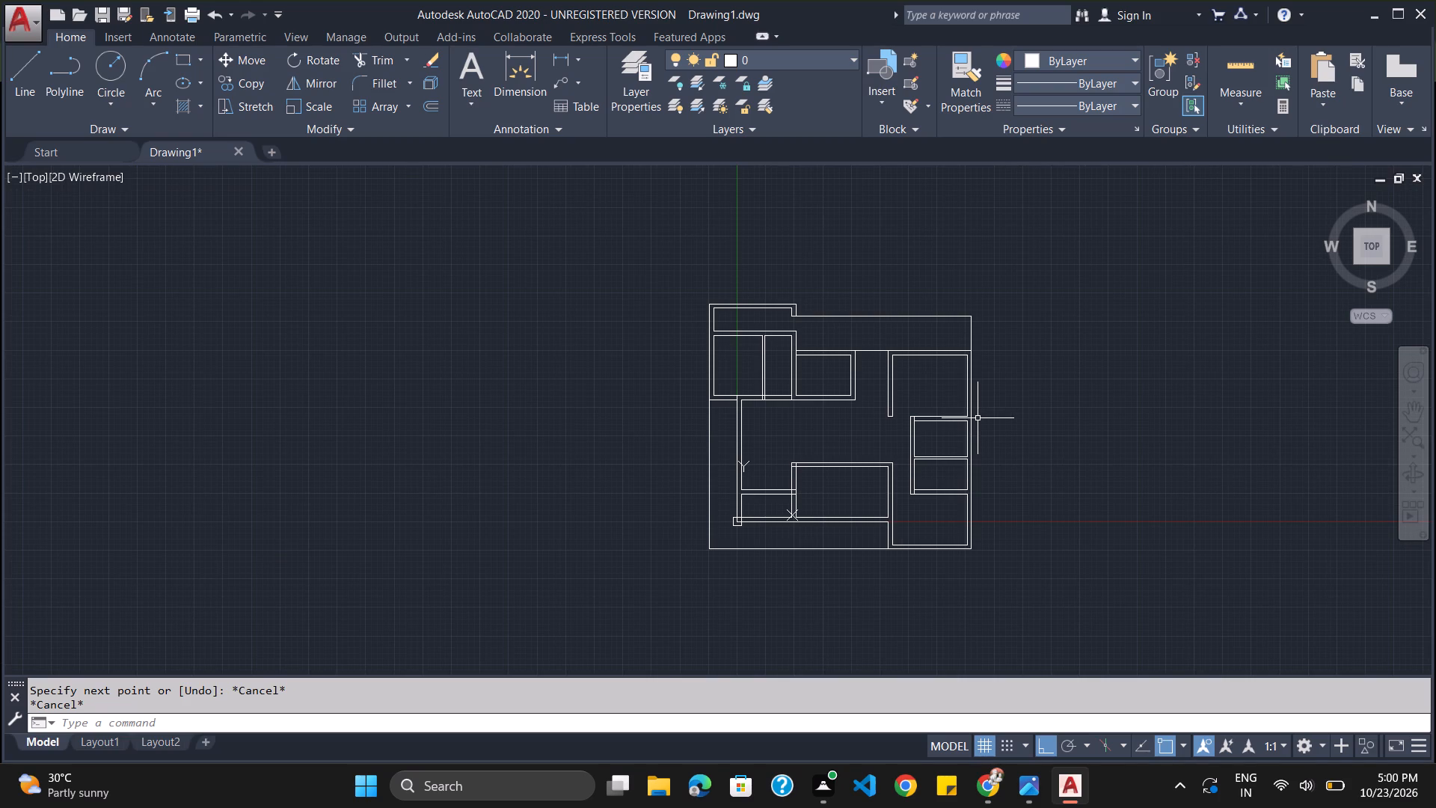
key("ctrl+3")
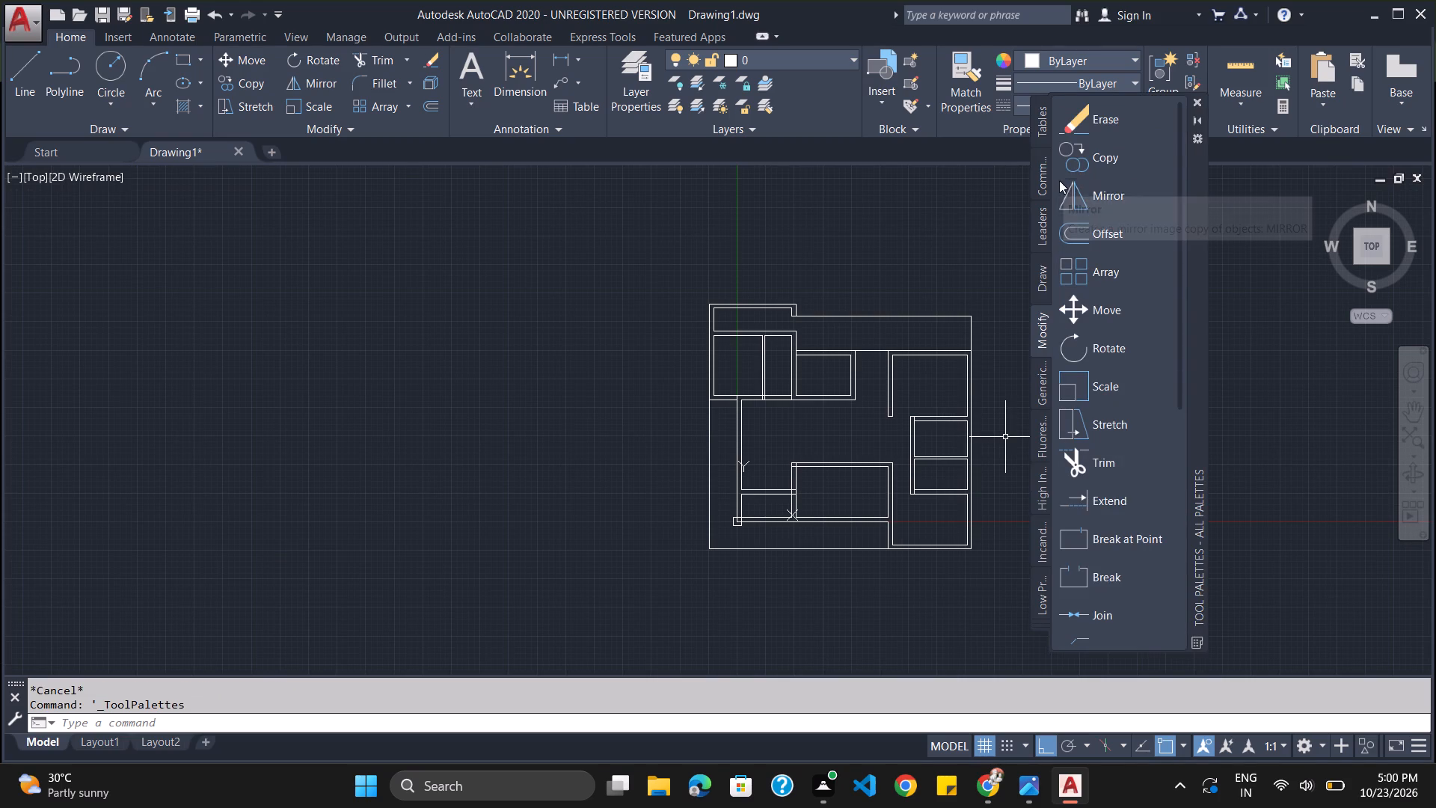
left_click(1047, 192)
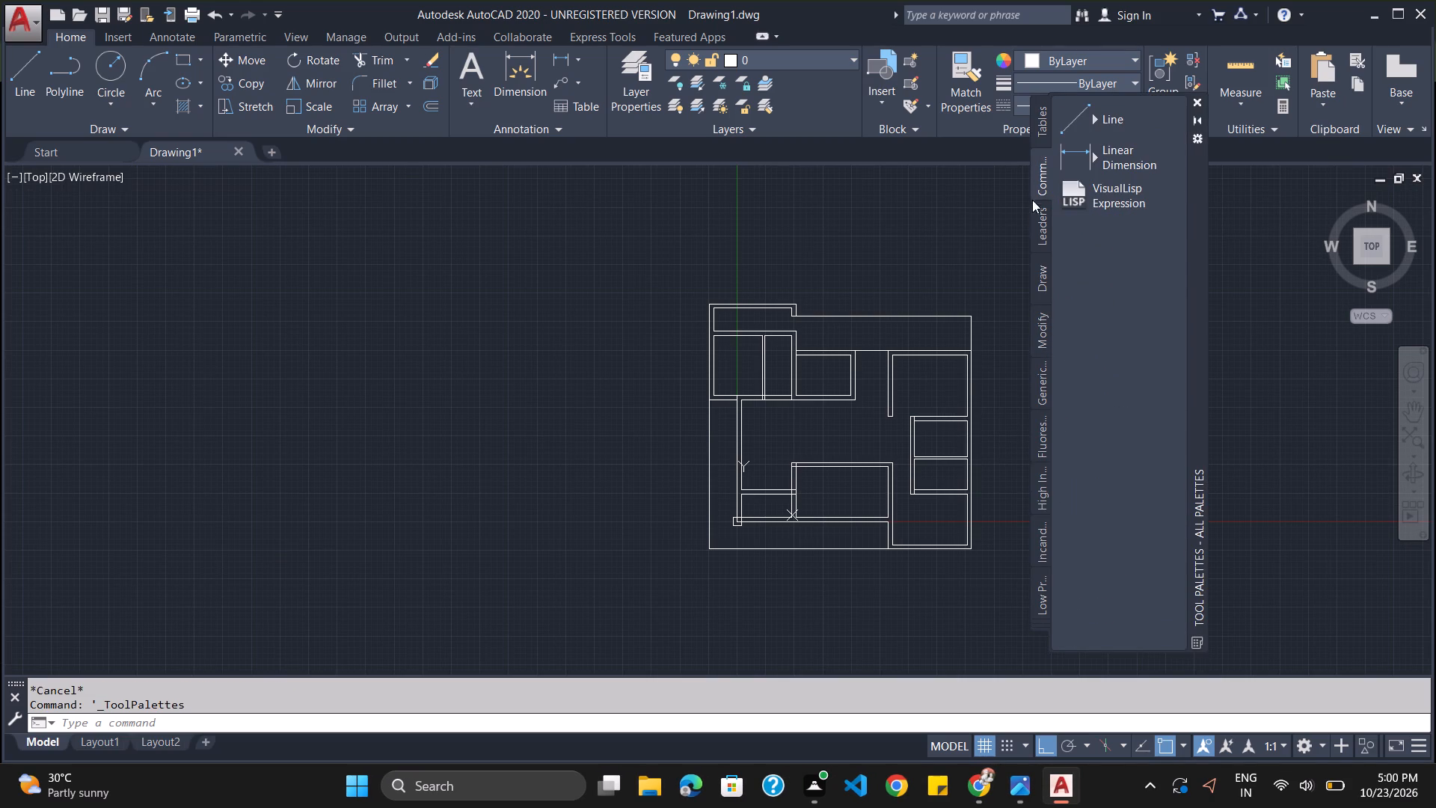
left_click(1033, 120)
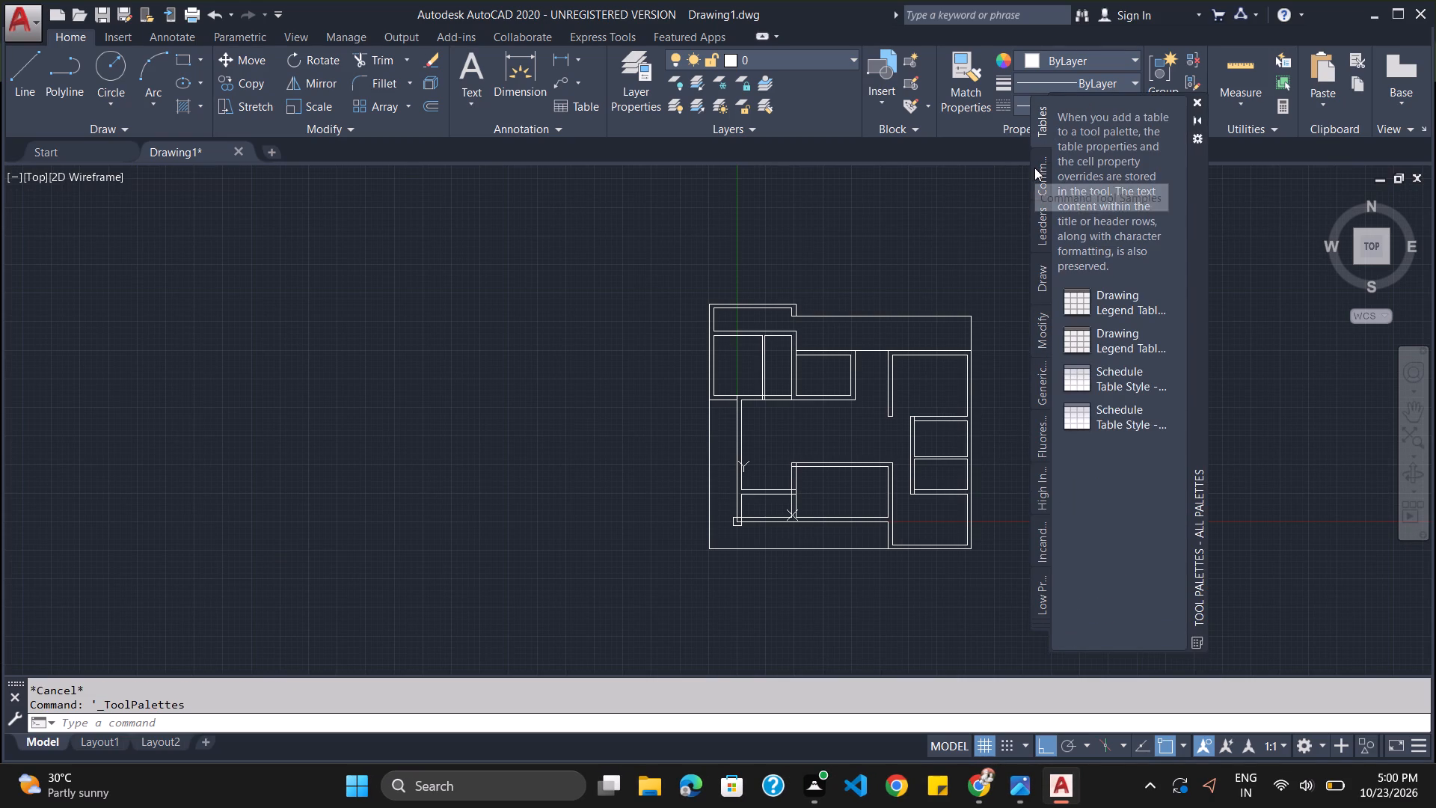
left_click(1034, 168)
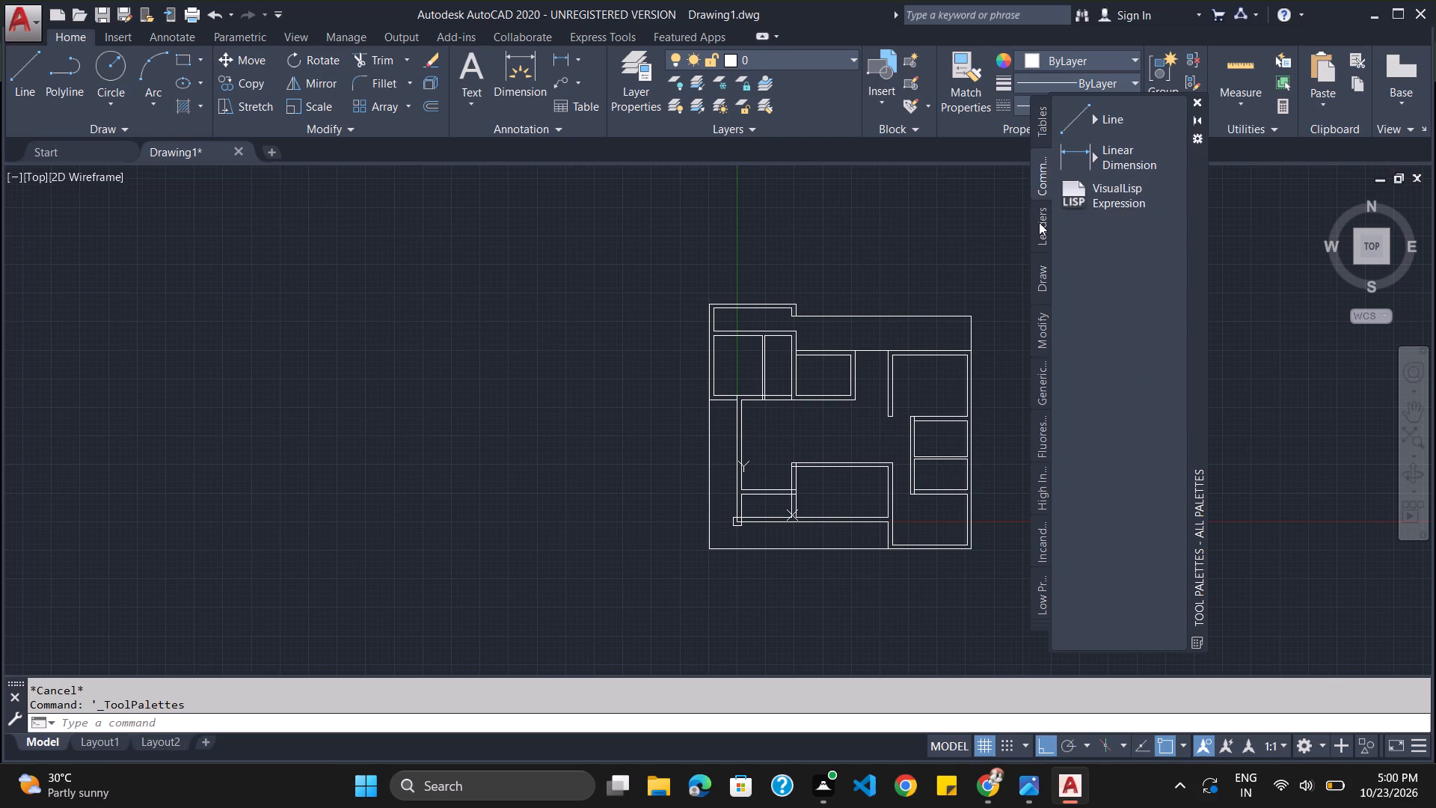
left_click(1039, 222)
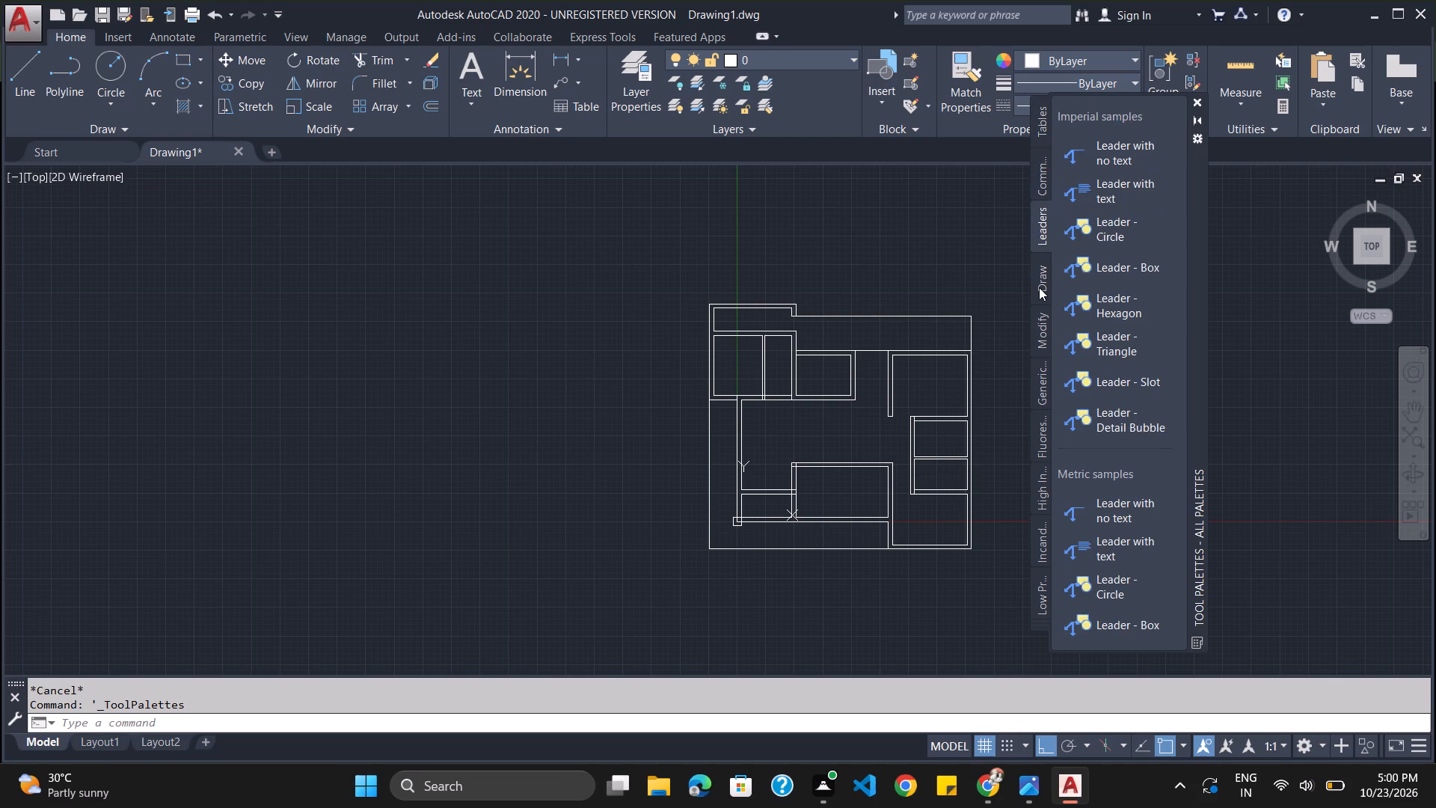
left_click(1039, 287)
scroll(1082, 311, "down", 1)
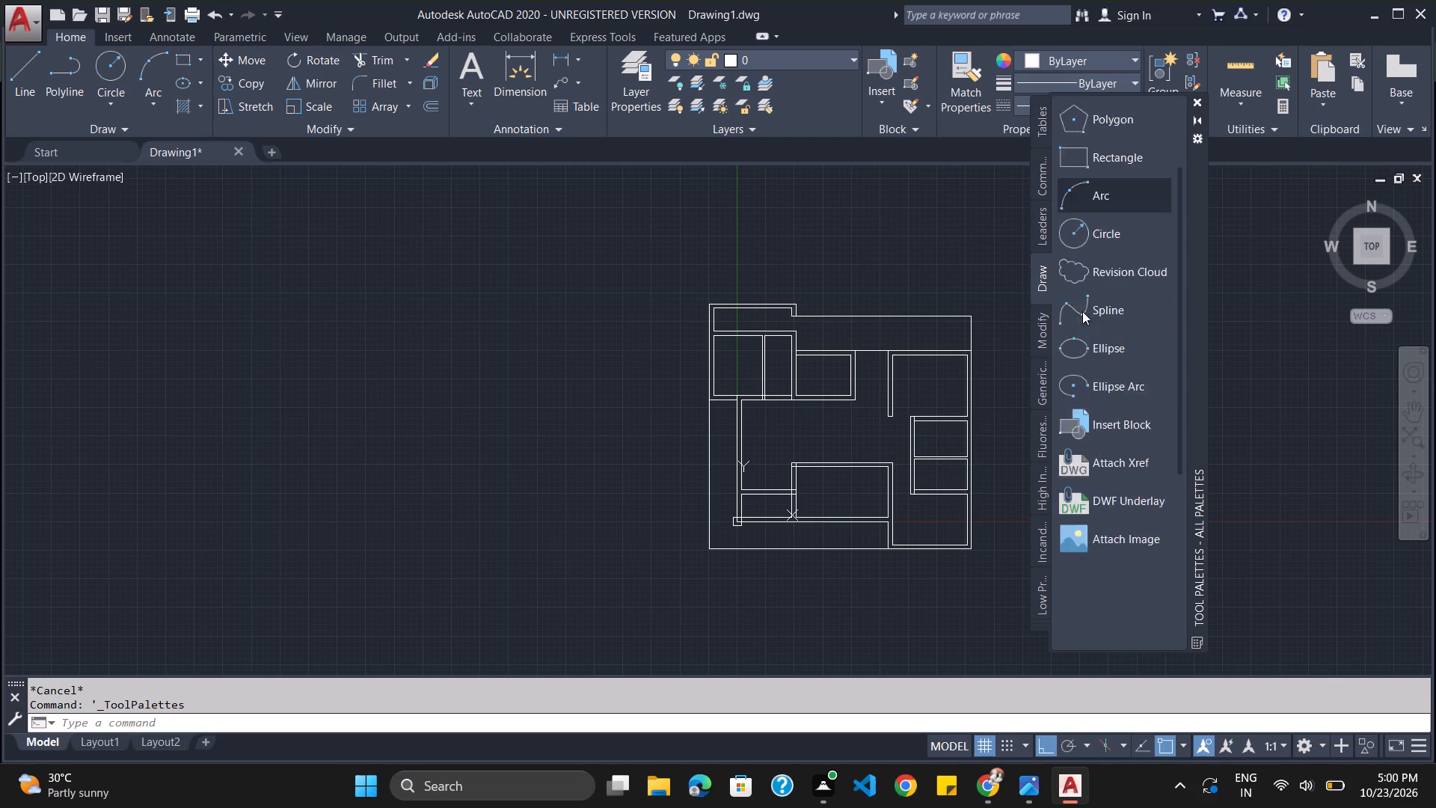
scroll(1082, 311, "down", 1)
scroll(1084, 379, "down", 7)
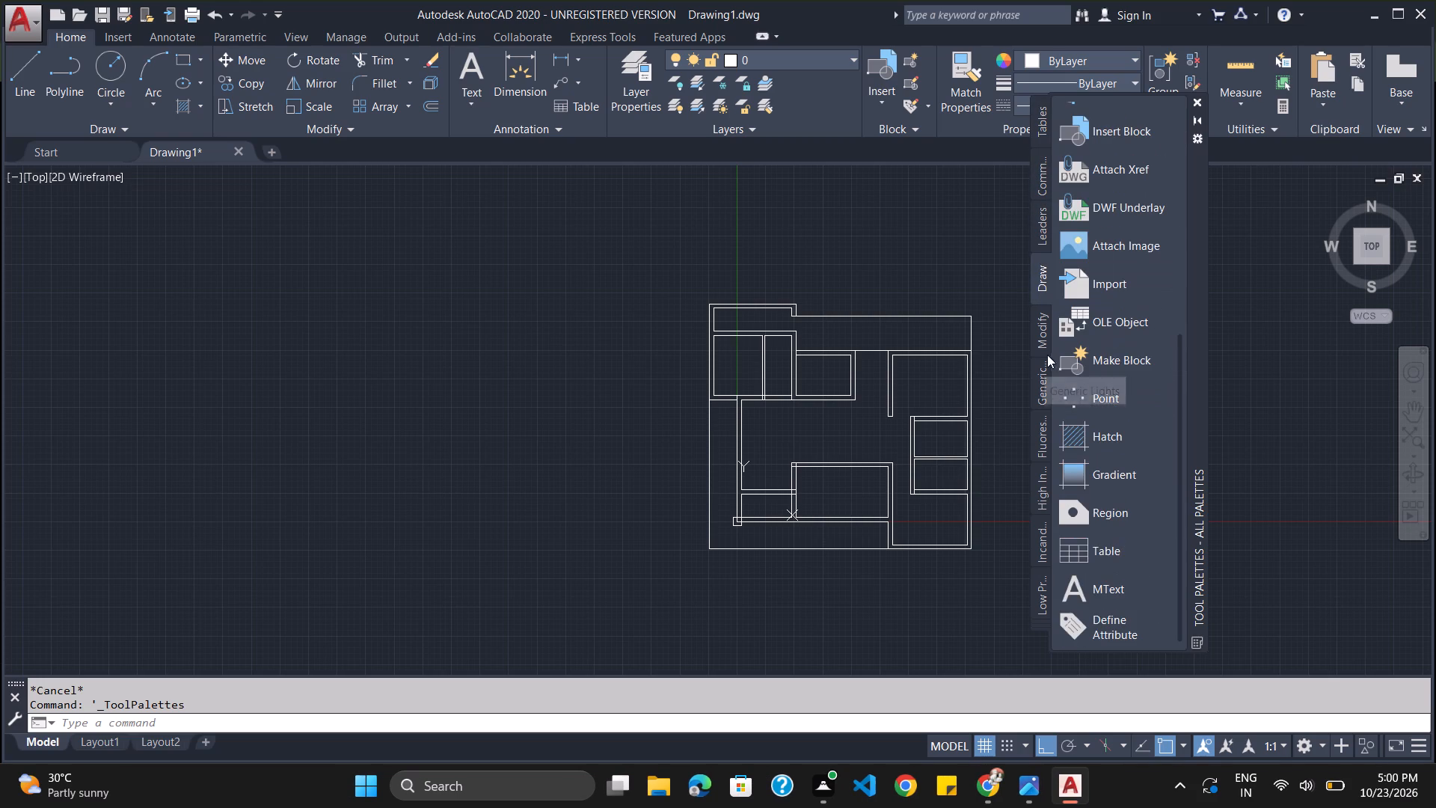
left_click(1040, 330)
scroll(1078, 349, "down", 2)
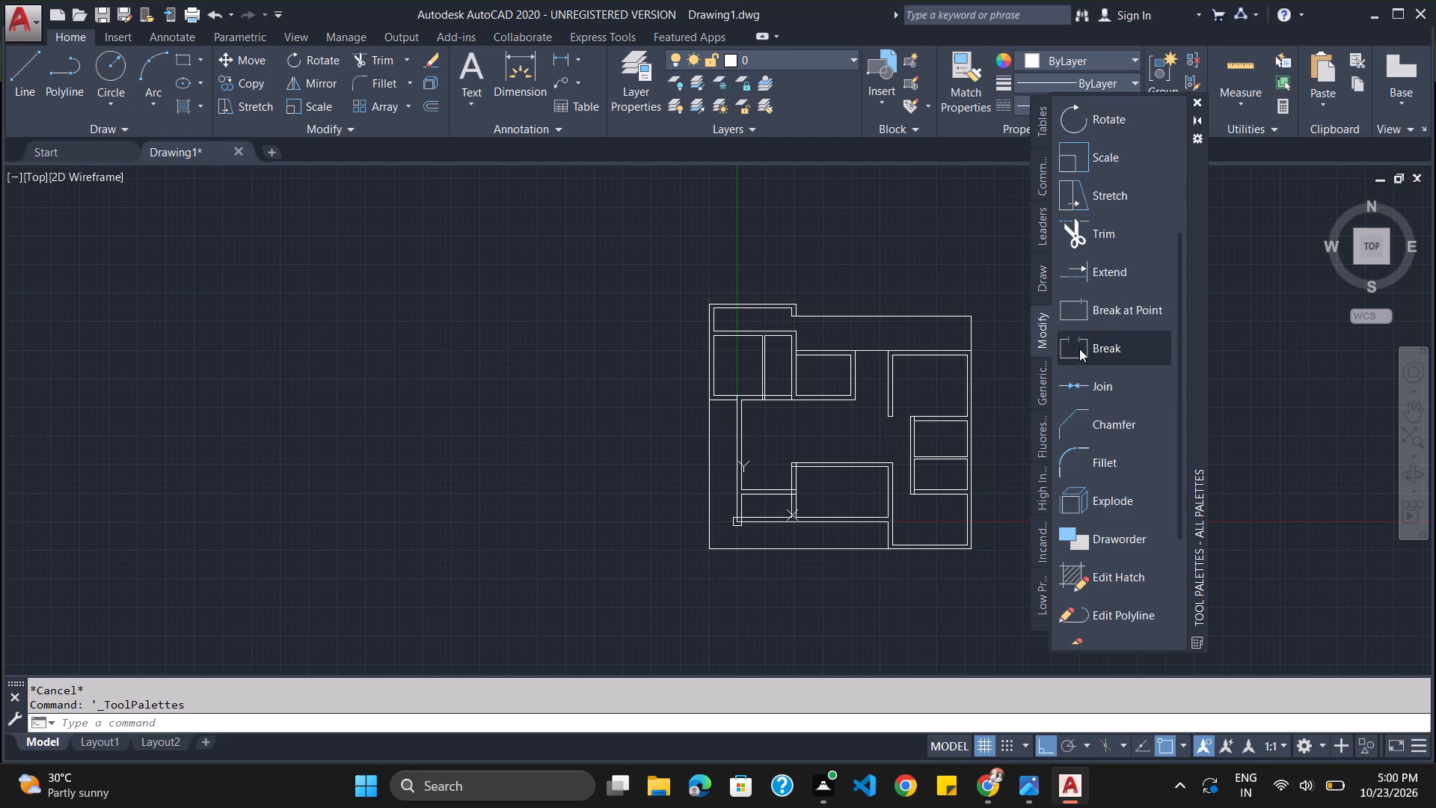
scroll(1079, 351, "down", 6)
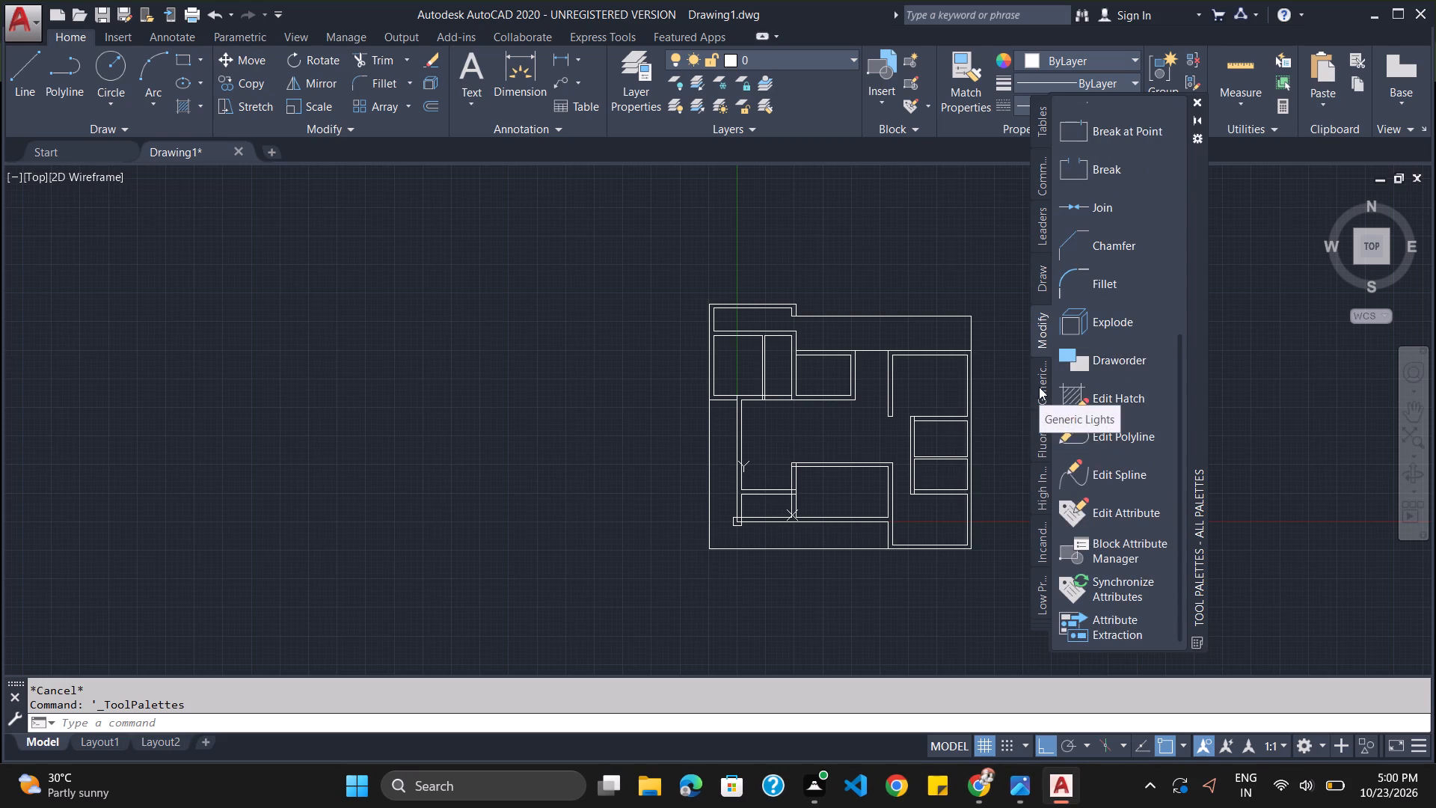
left_click(1039, 387)
left_click(1040, 423)
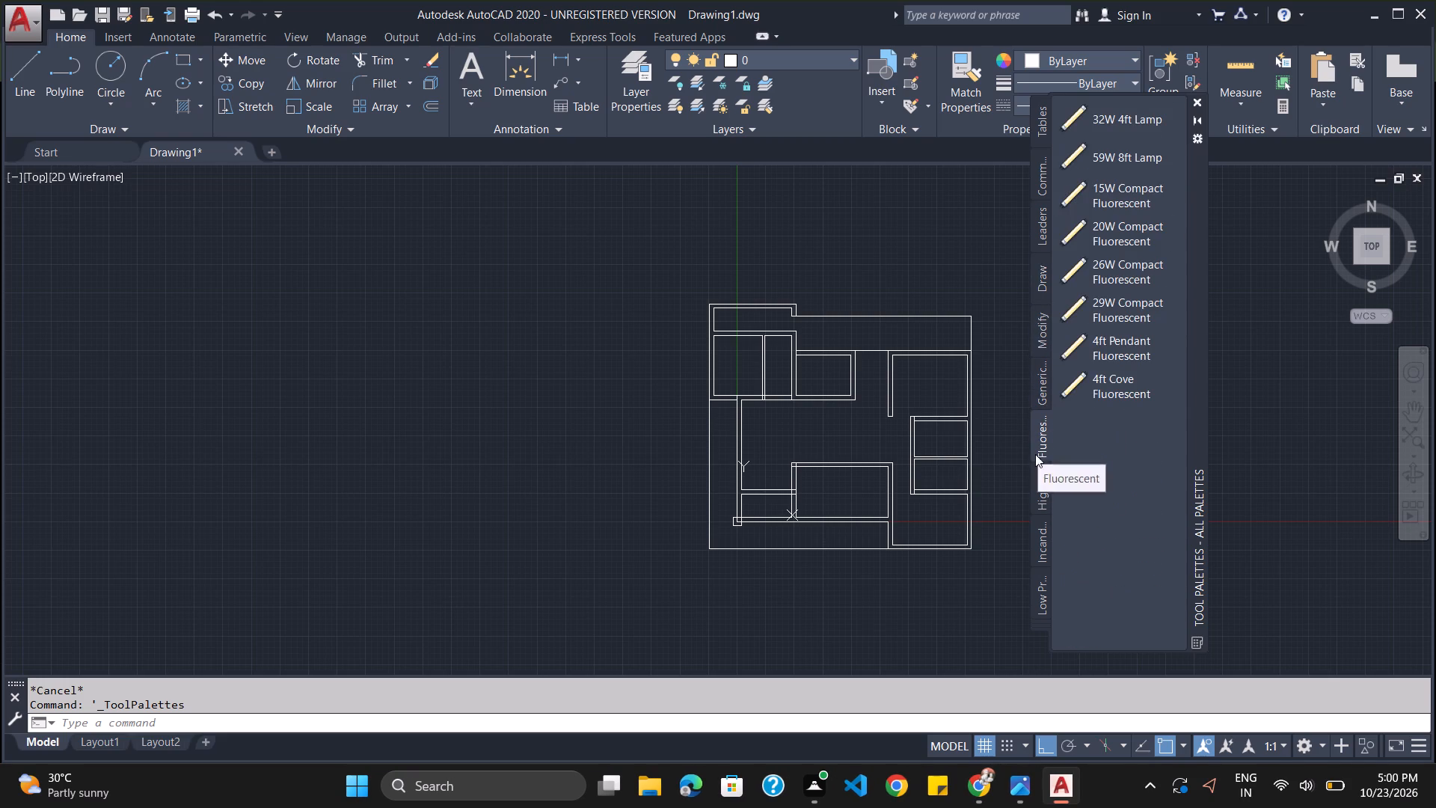
left_click(1043, 486)
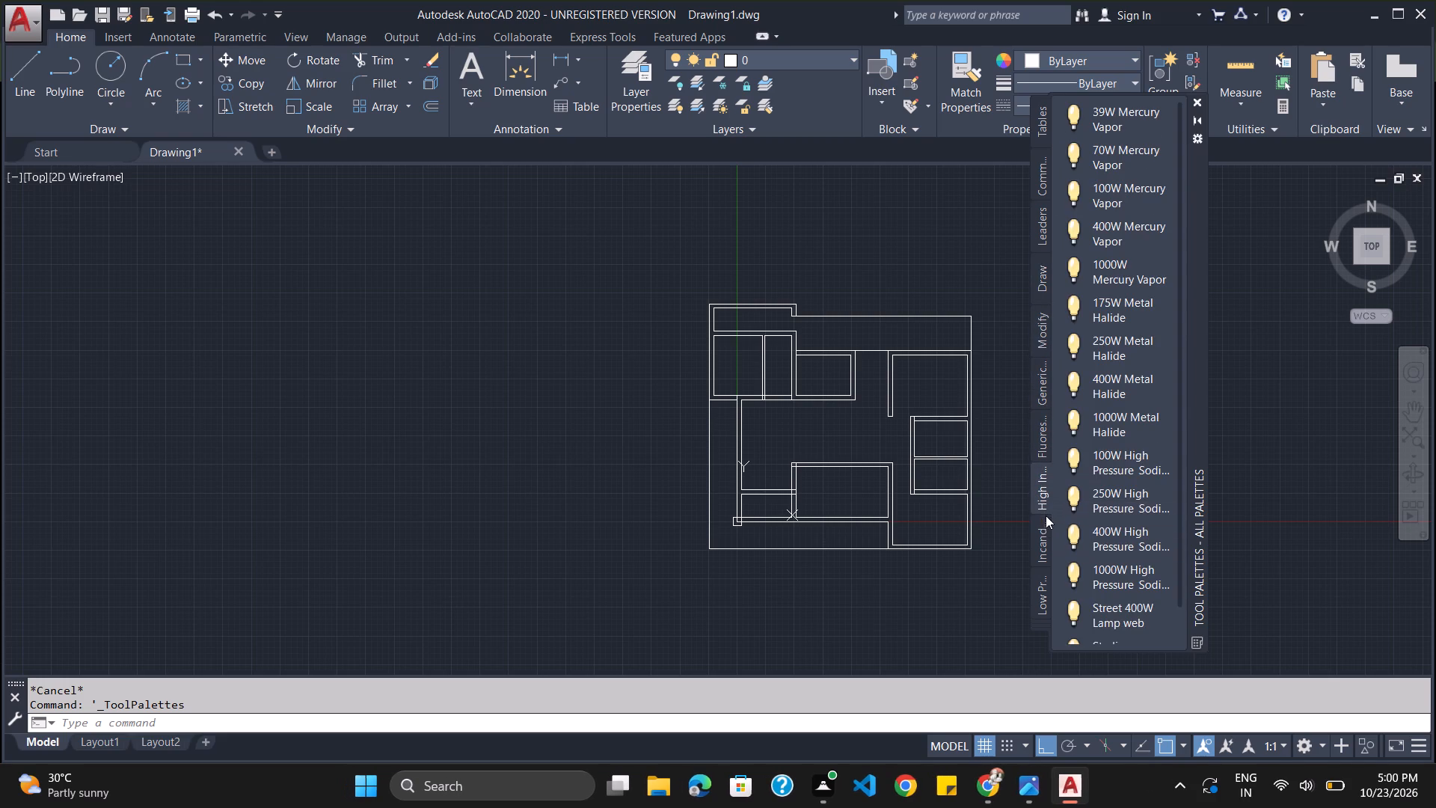
left_click(1043, 531)
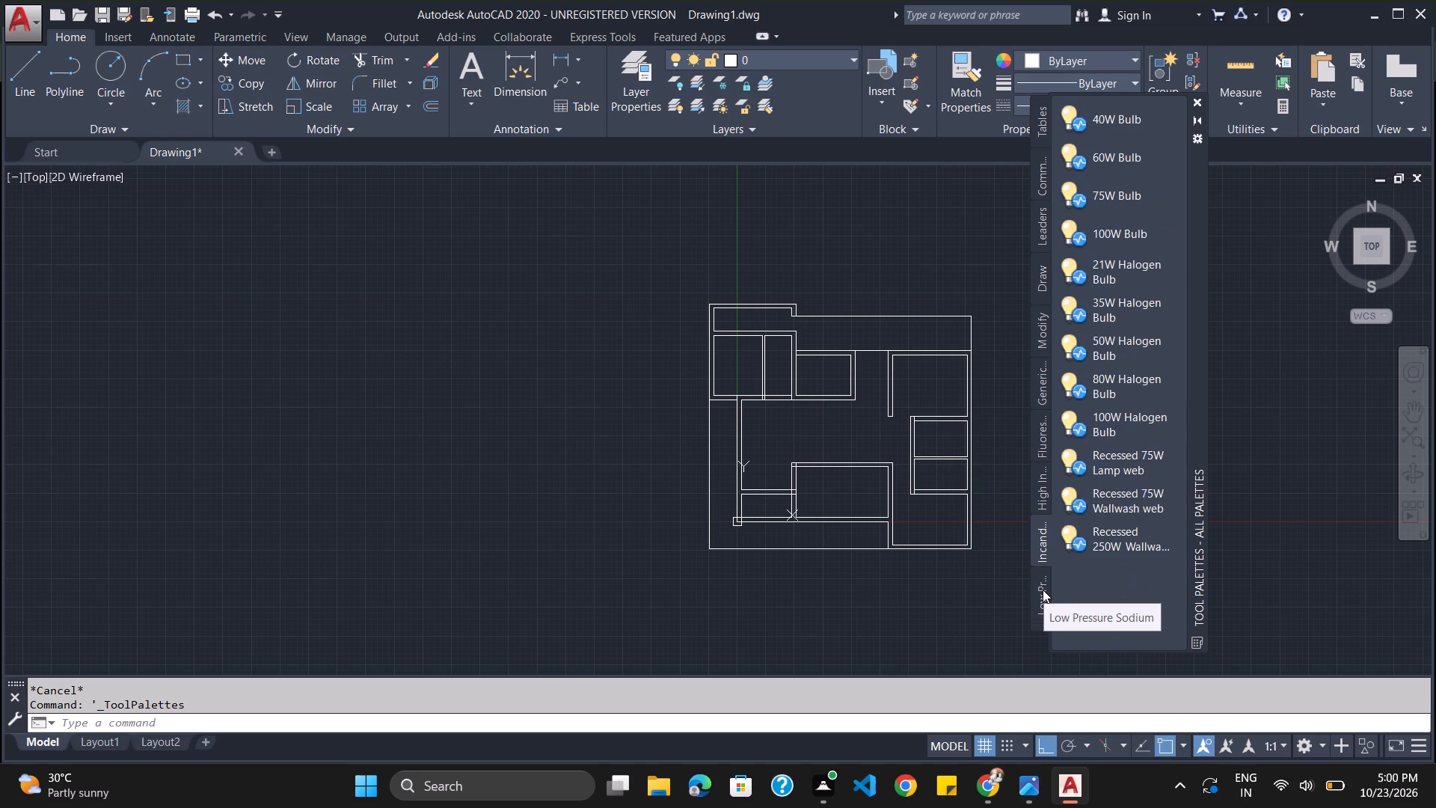
left_click(1043, 590)
scroll(1043, 603, "down", 2)
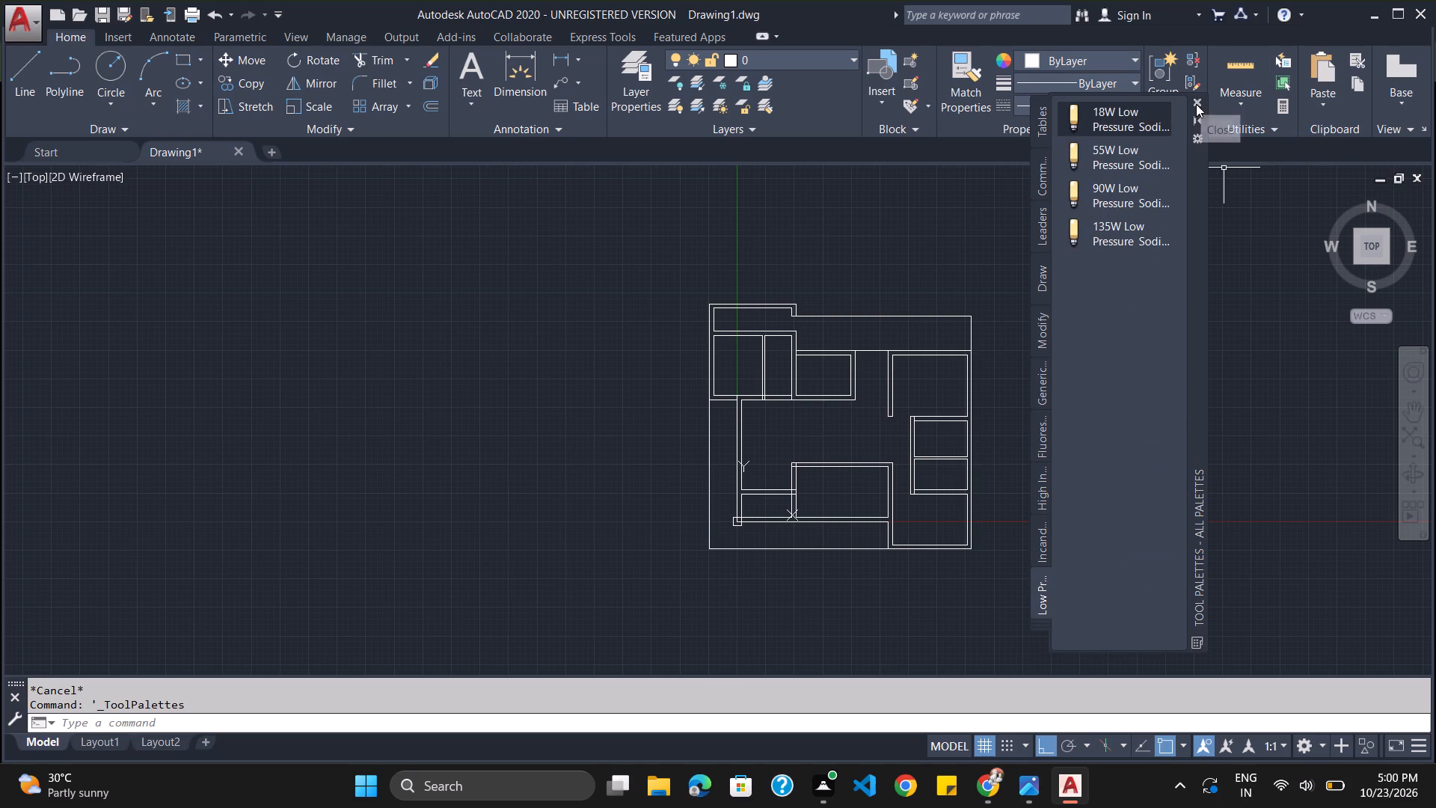
left_click(1039, 129)
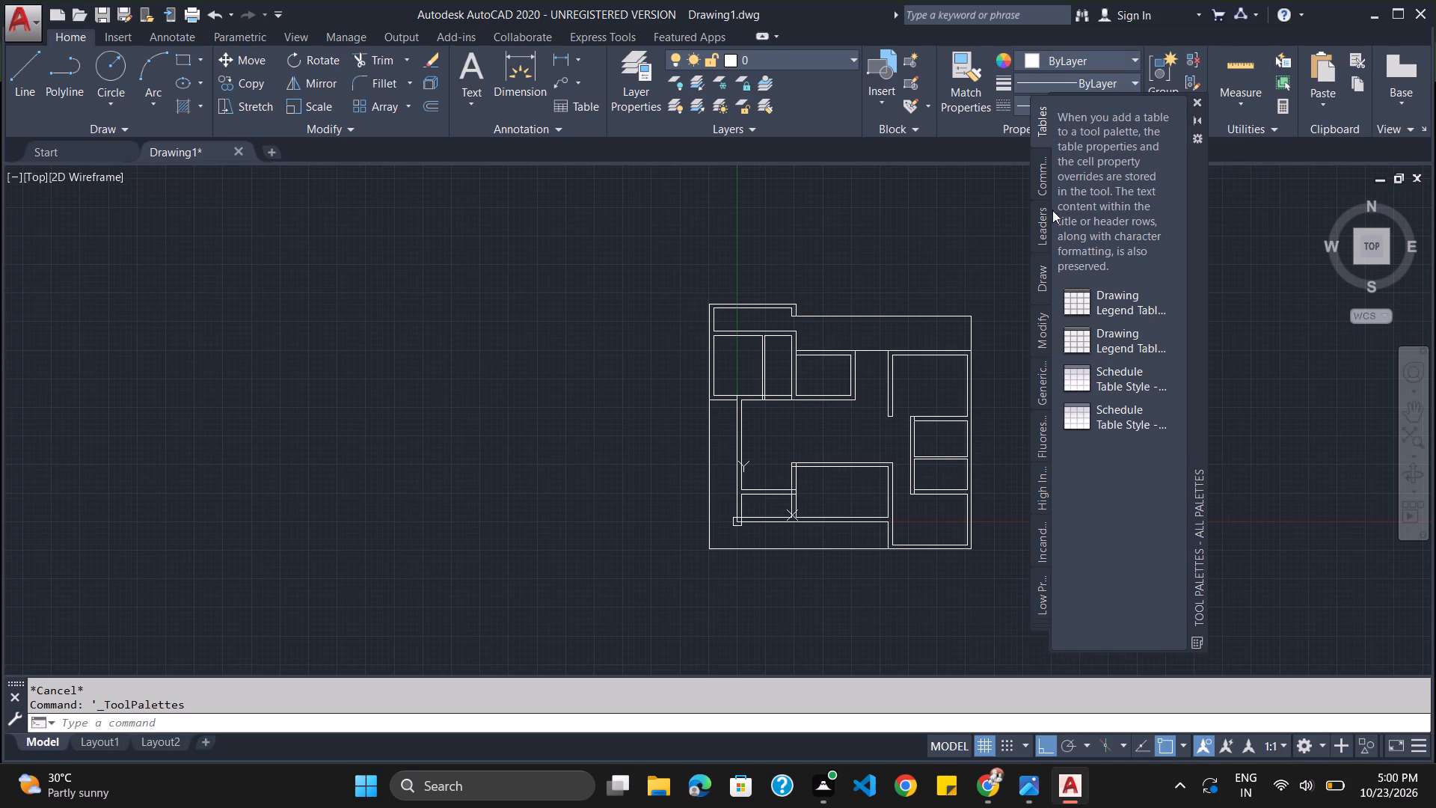
left_click(1040, 276)
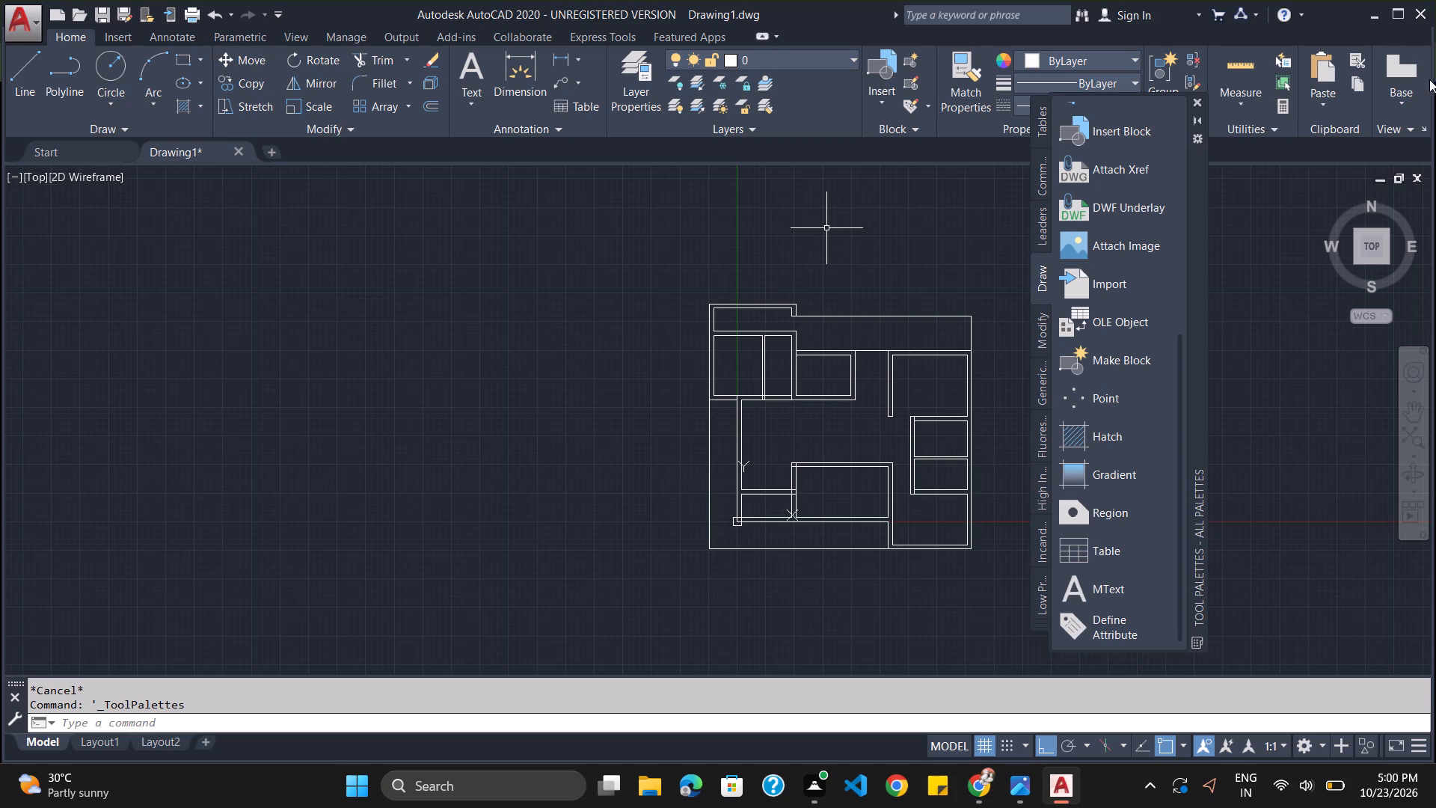
scroll(1094, 175, "down", 5)
scroll(1105, 364, "up", 4)
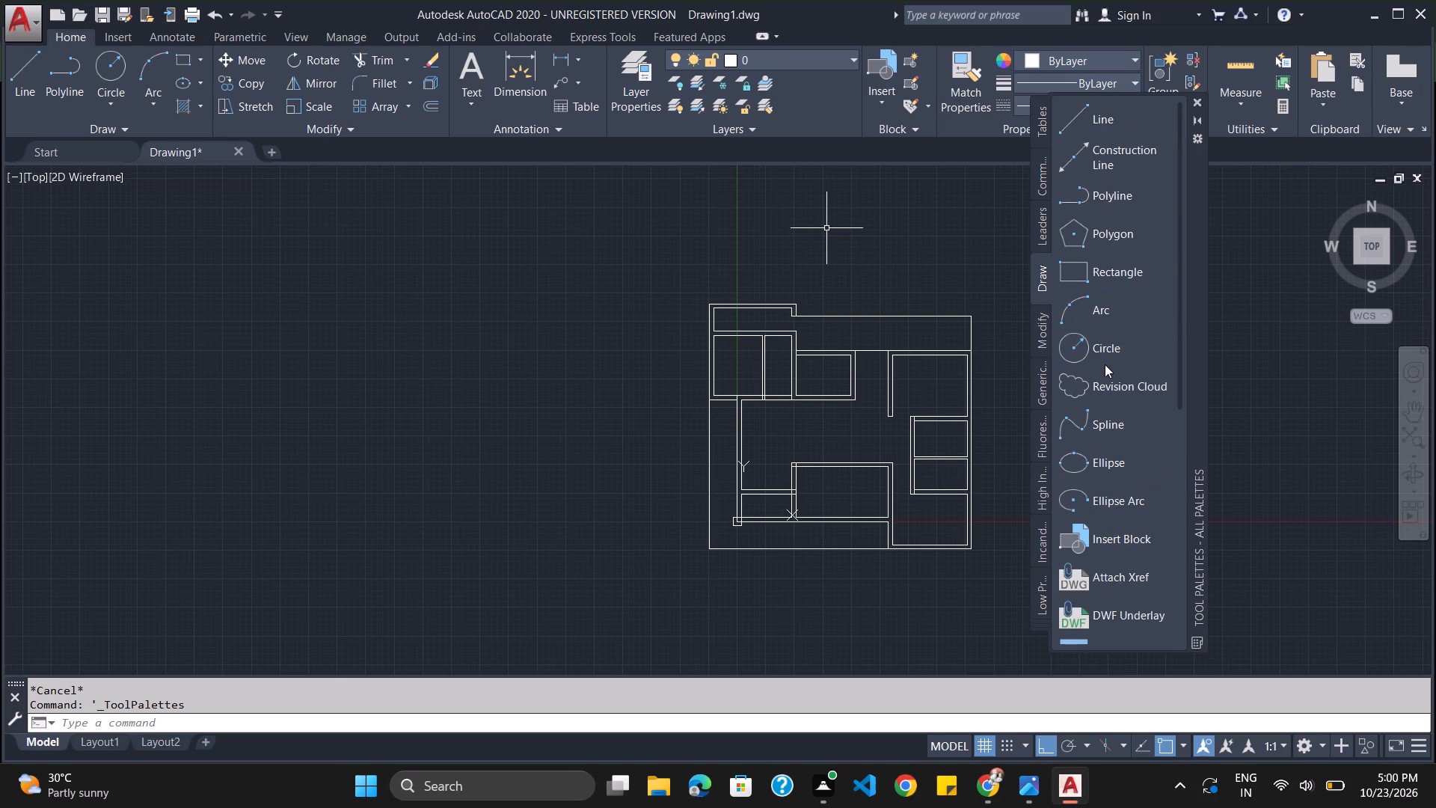
scroll(1105, 364, "up", 5)
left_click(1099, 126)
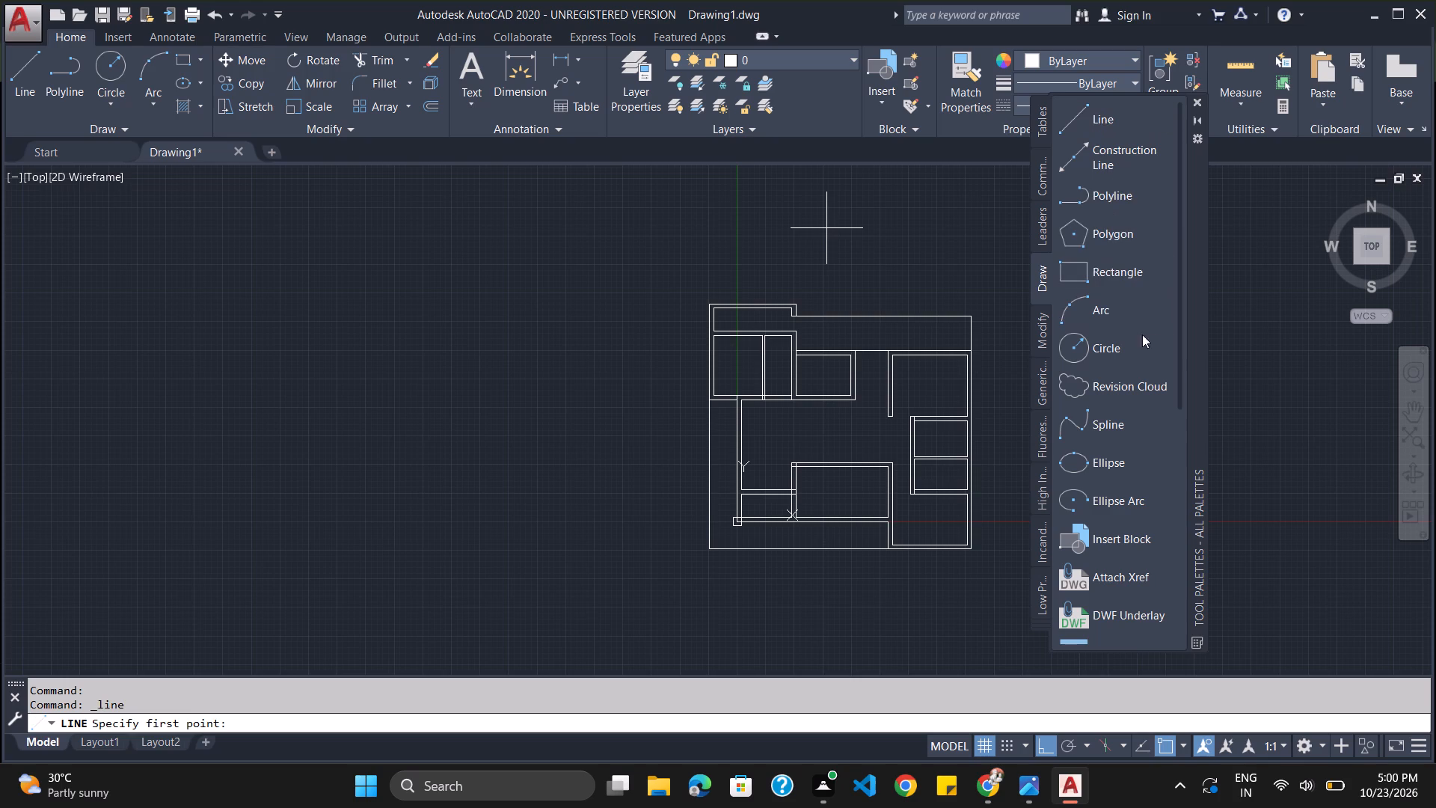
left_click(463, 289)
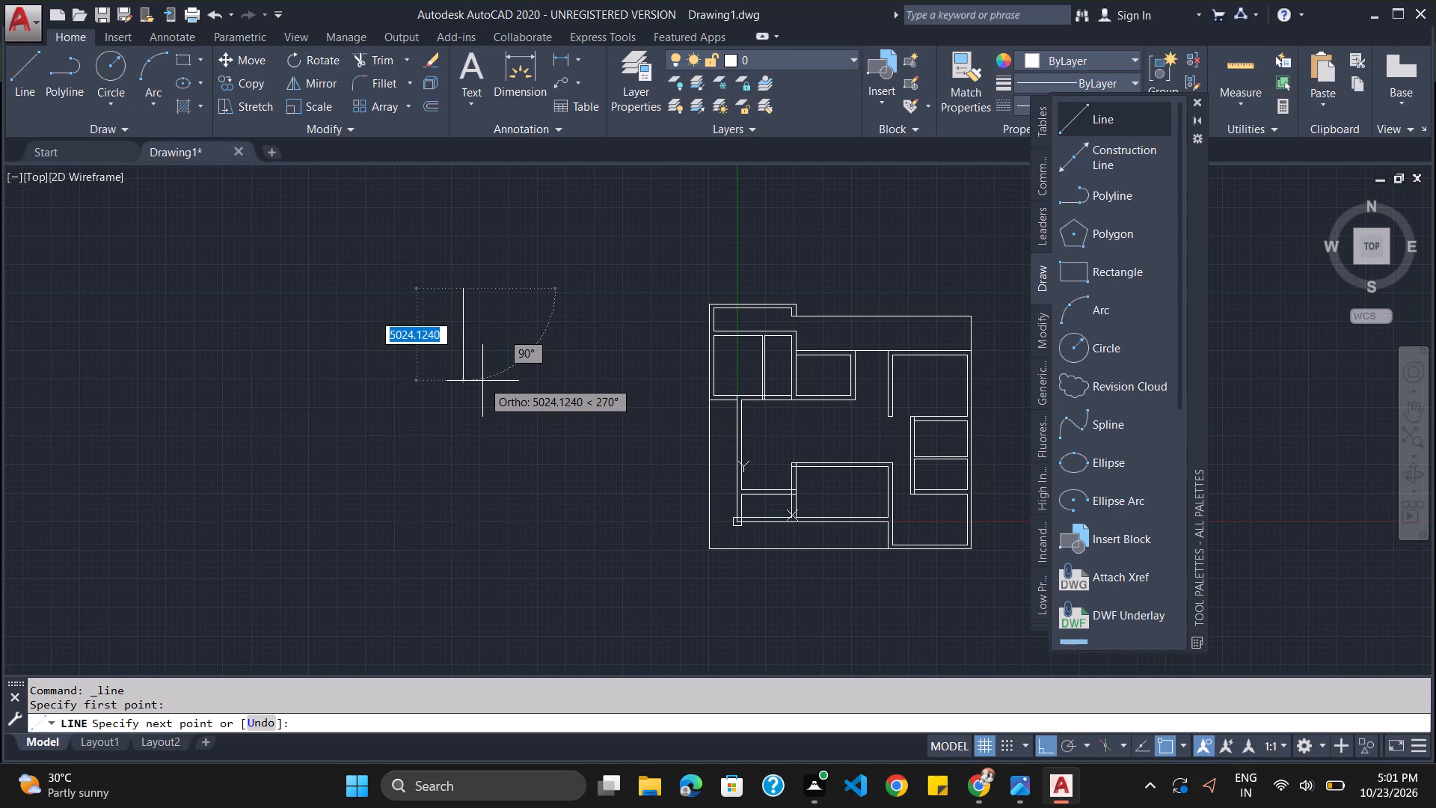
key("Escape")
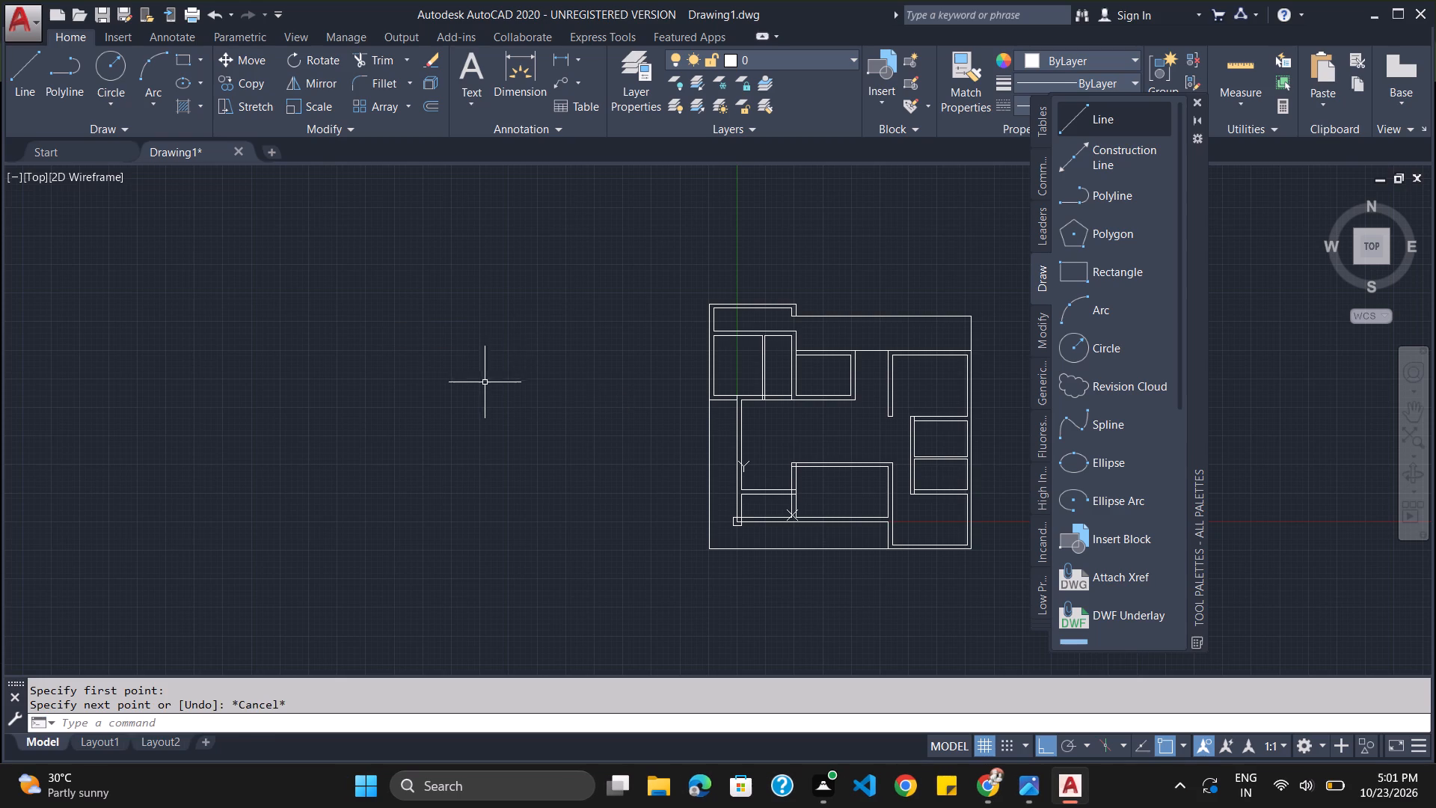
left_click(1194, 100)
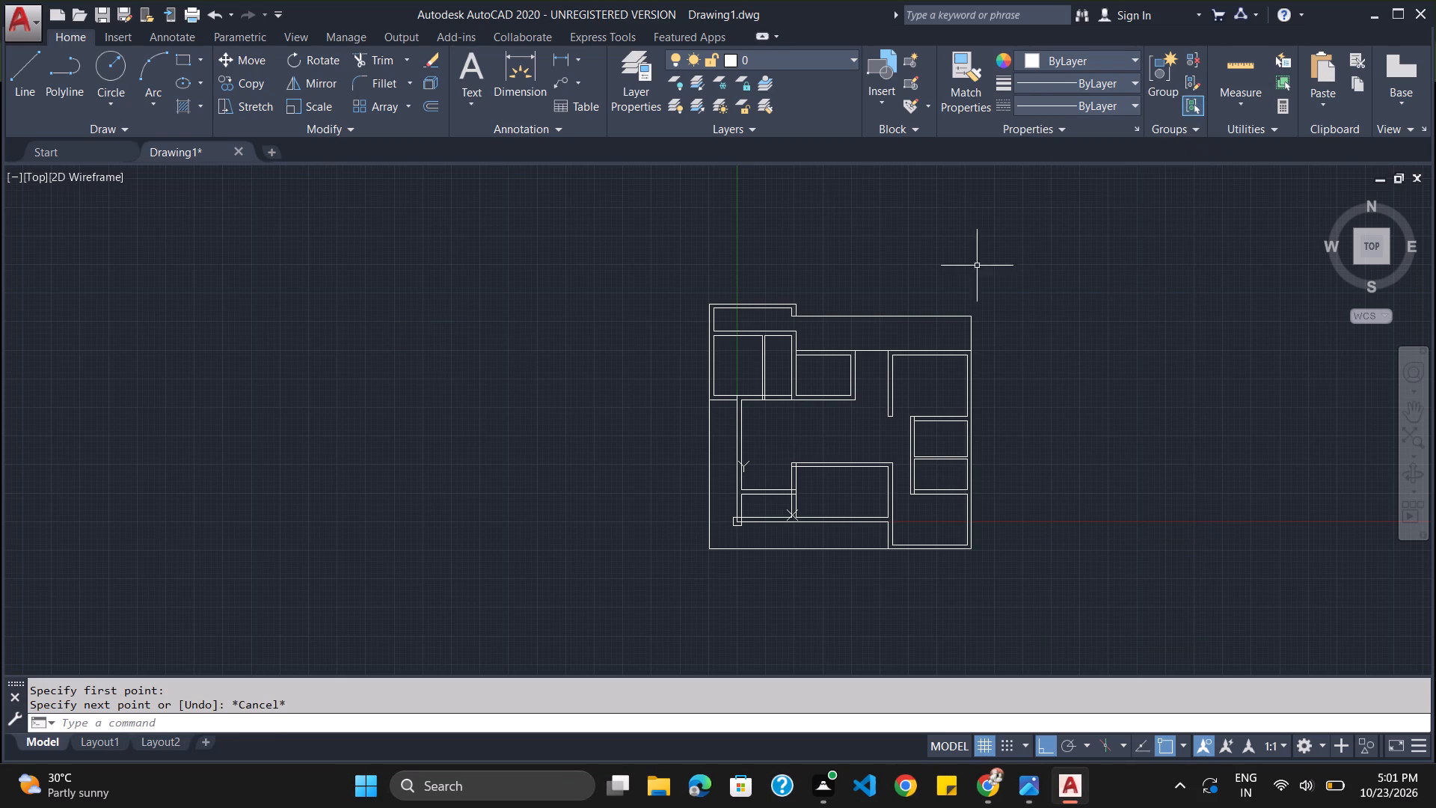
Try drawing a vertical 3' line downward from a new start point northwest of the floor plan.
left_click(33, 62)
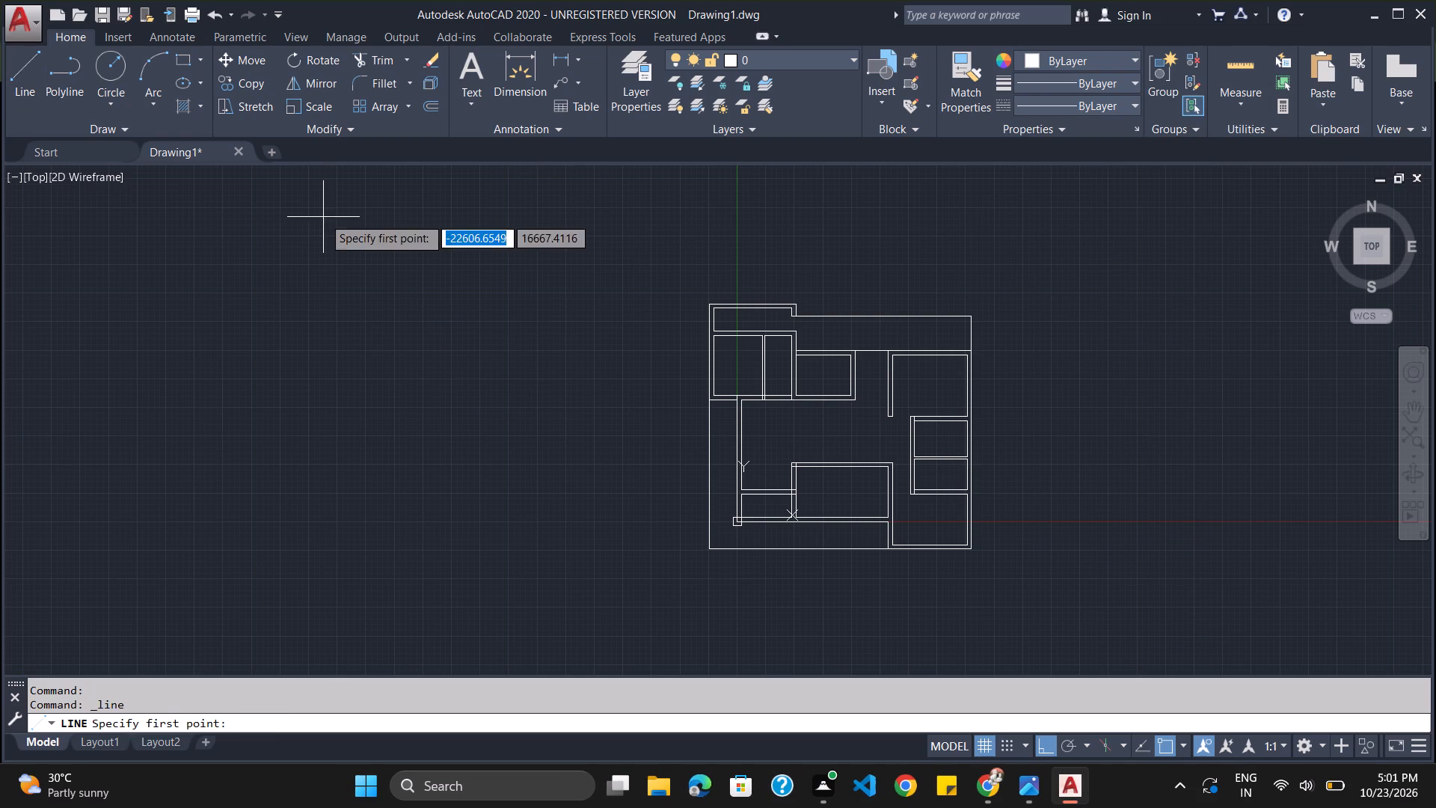
left_click(380, 257)
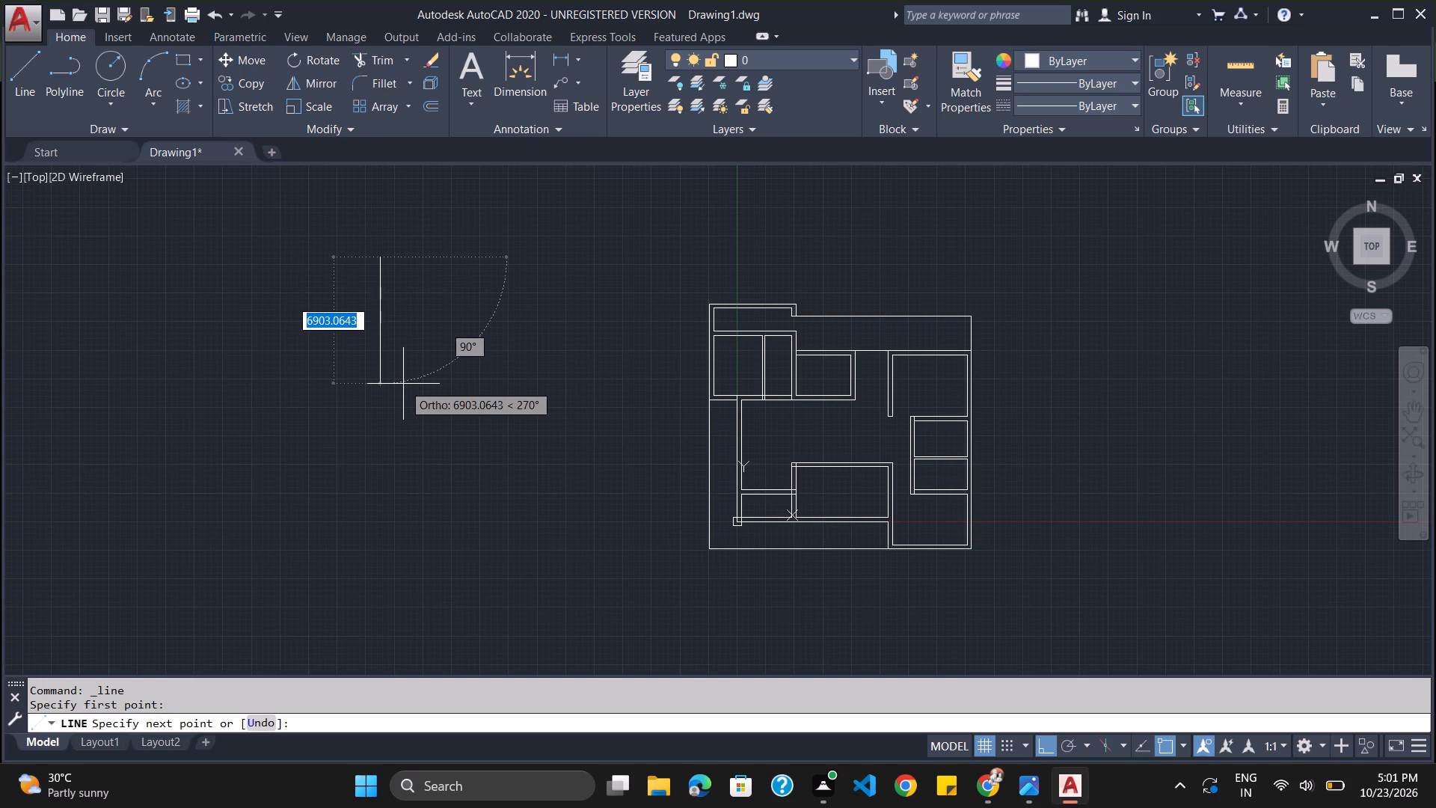
key("3")
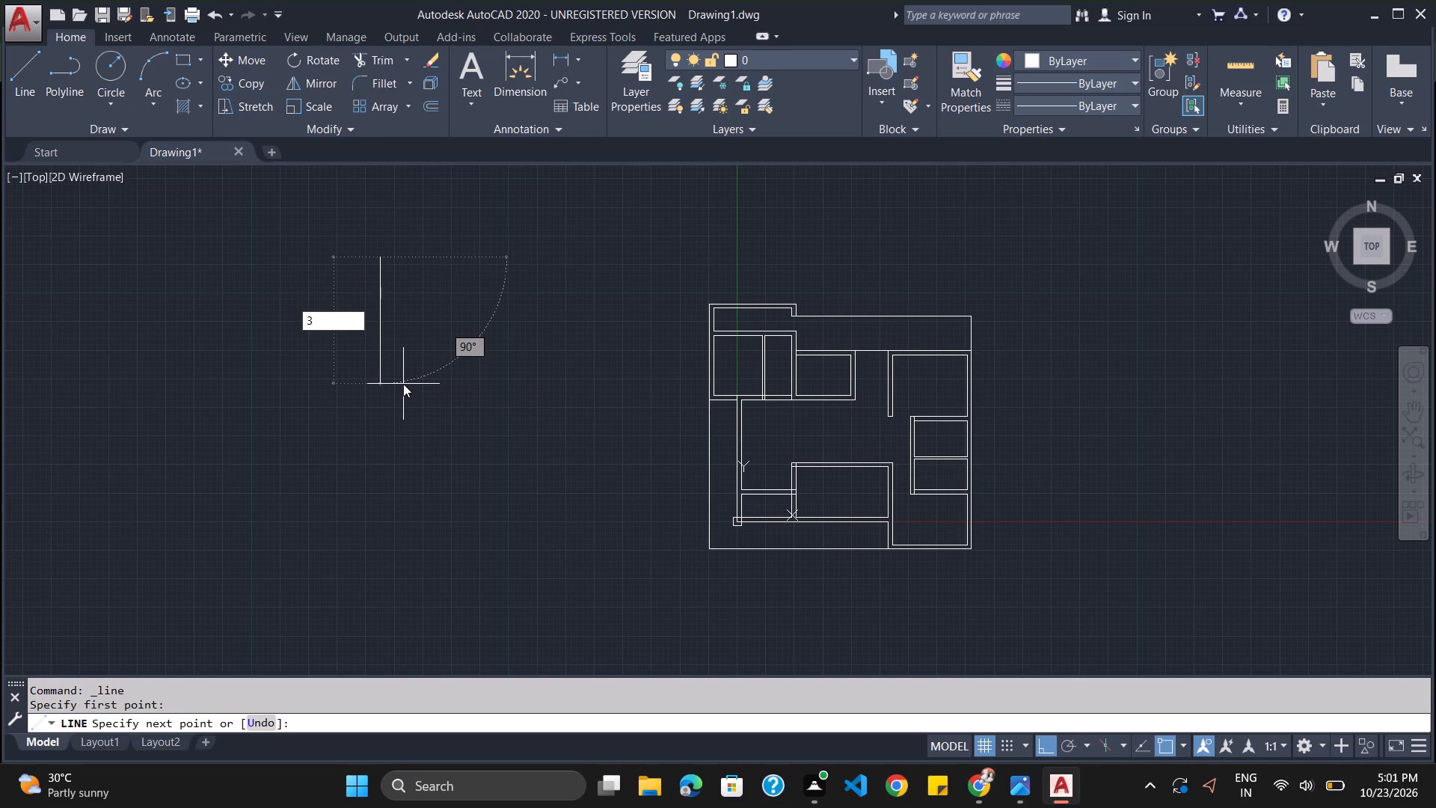
key("apostrophe")
key("Return")
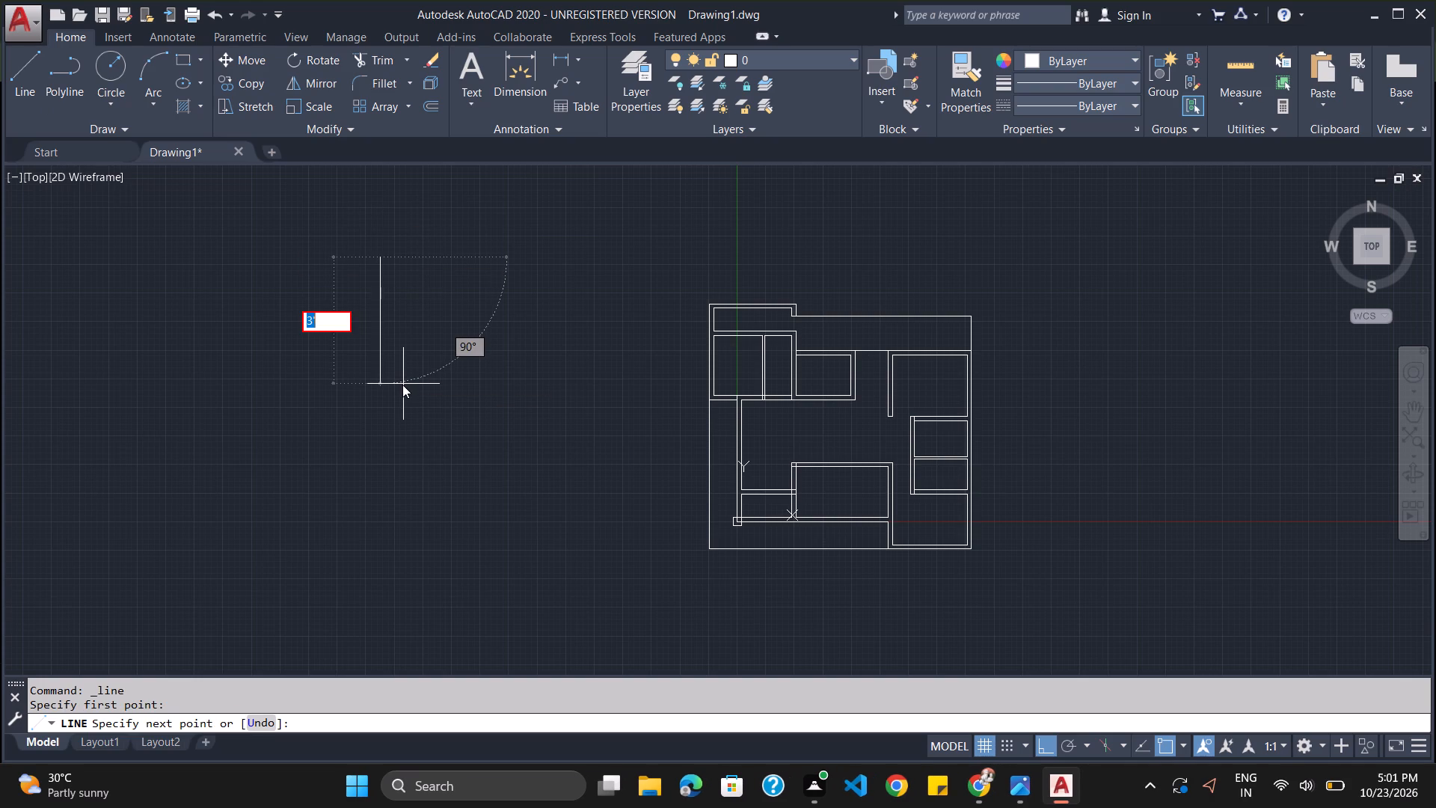
key("Return")
key("Return")
key("Return")
key("Return")
key("Return")
key("Return")
key("Return")
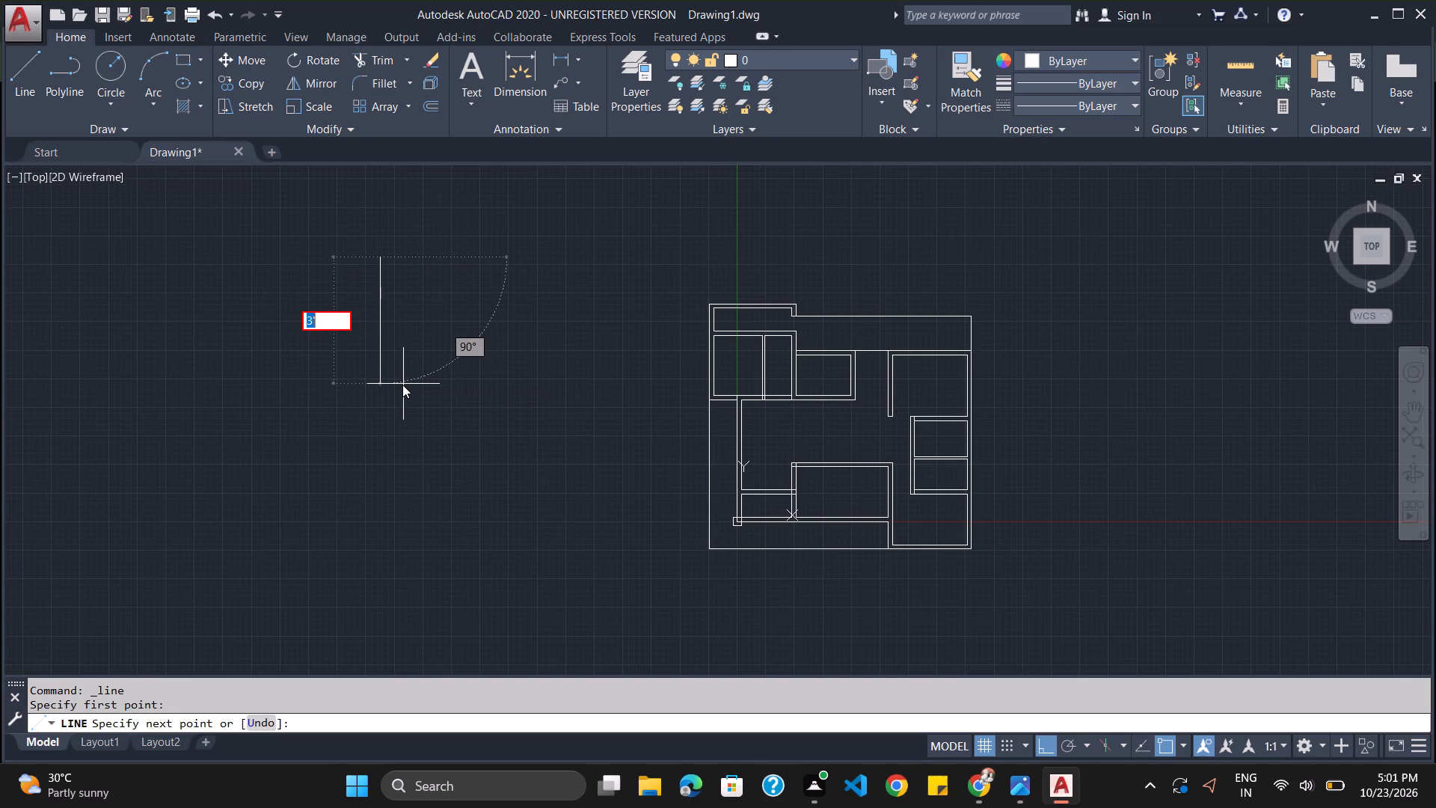
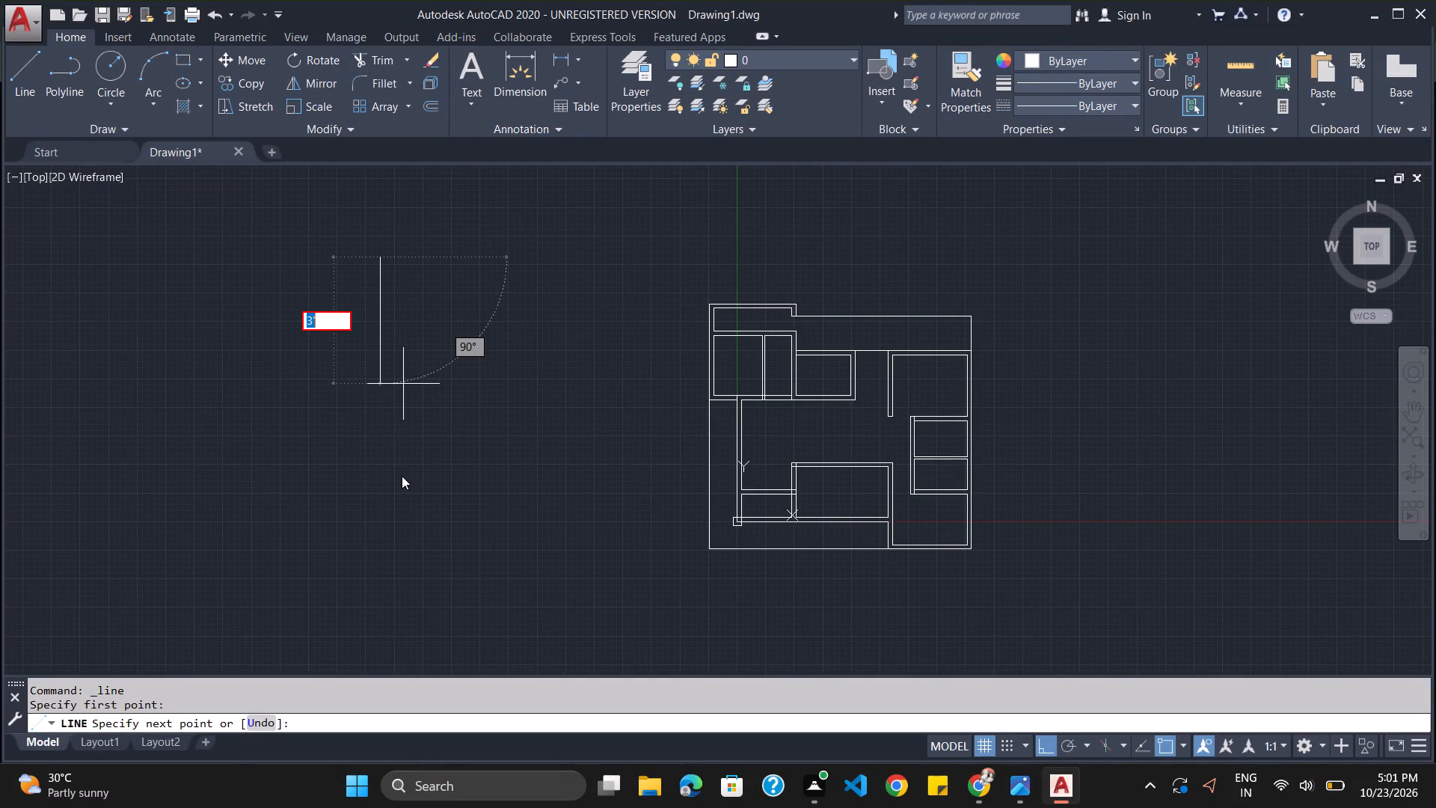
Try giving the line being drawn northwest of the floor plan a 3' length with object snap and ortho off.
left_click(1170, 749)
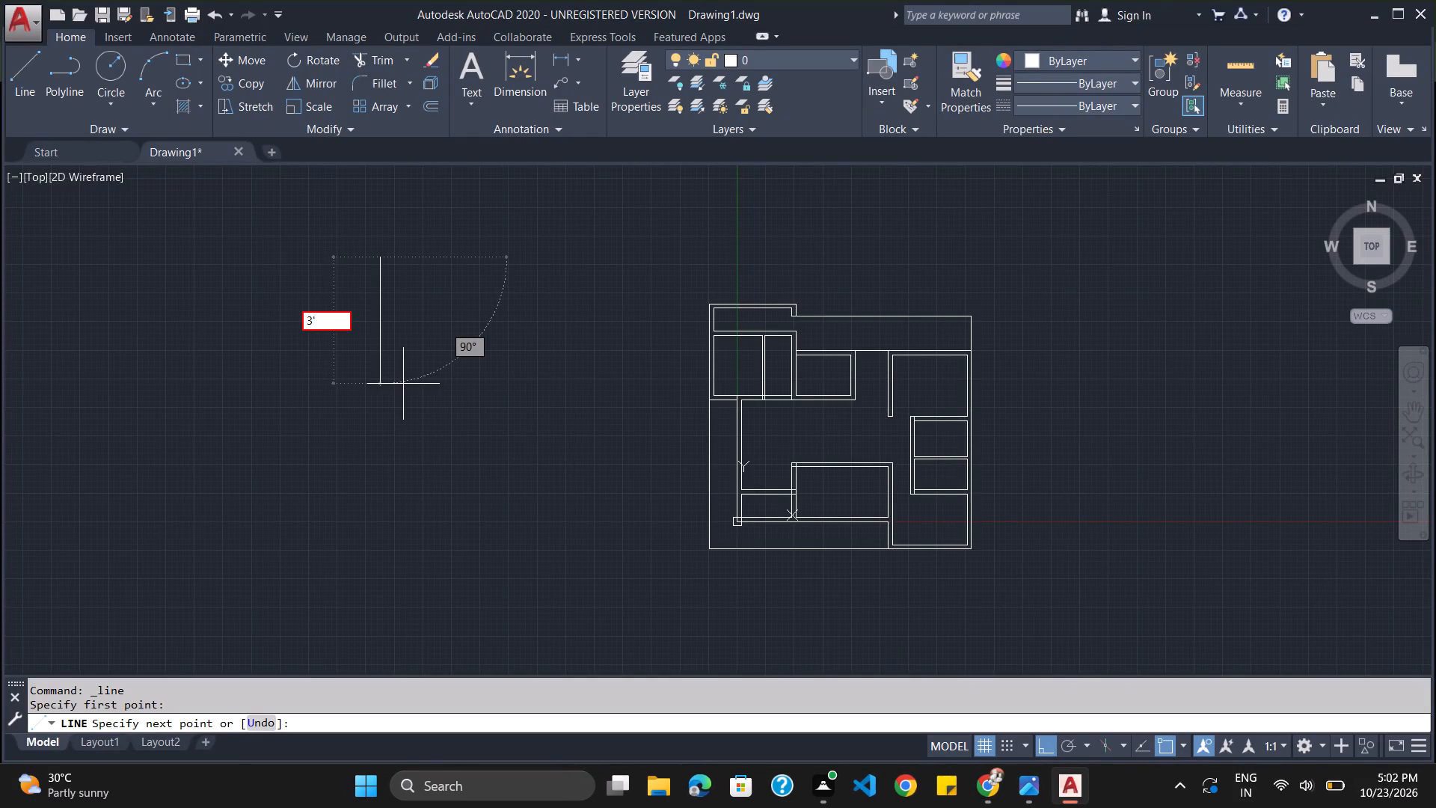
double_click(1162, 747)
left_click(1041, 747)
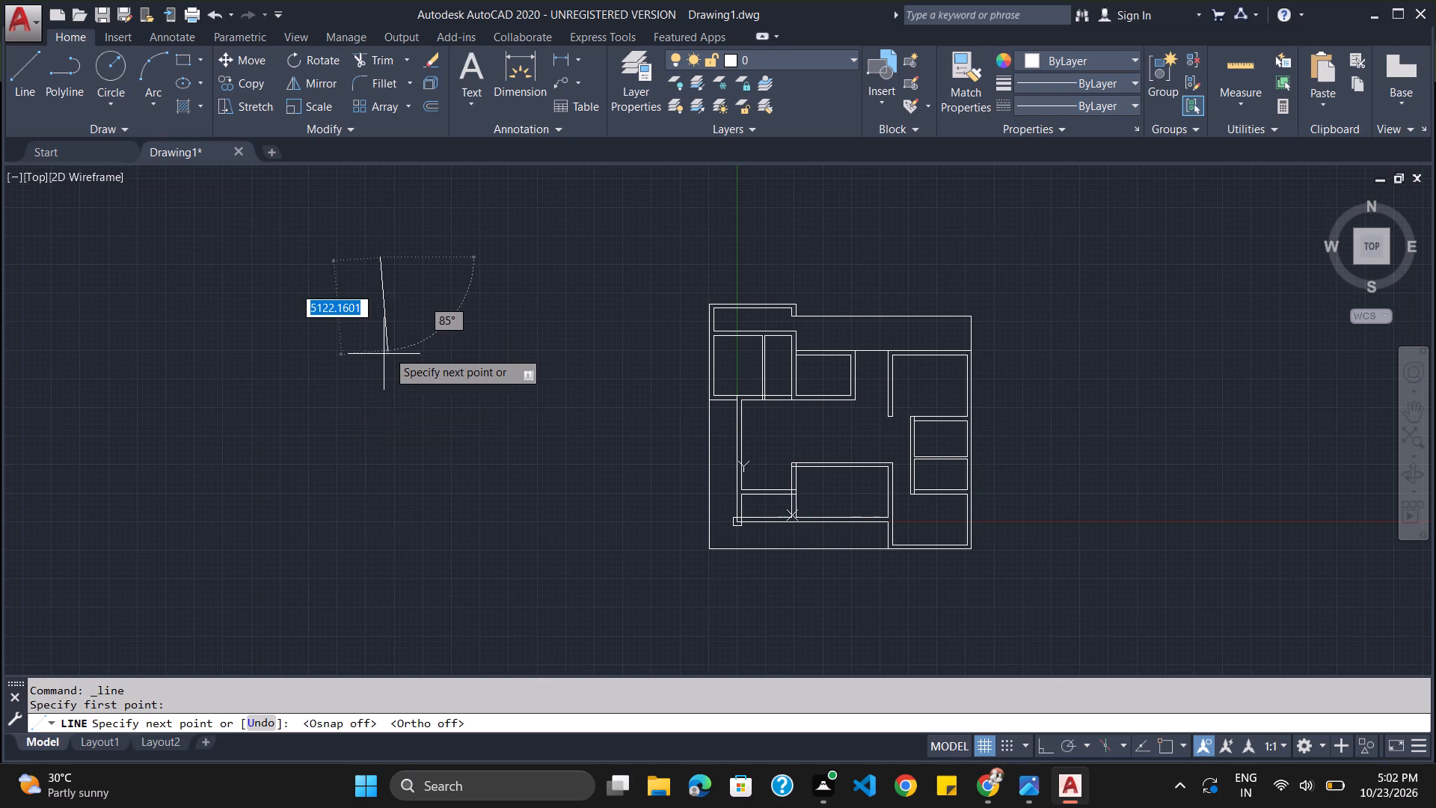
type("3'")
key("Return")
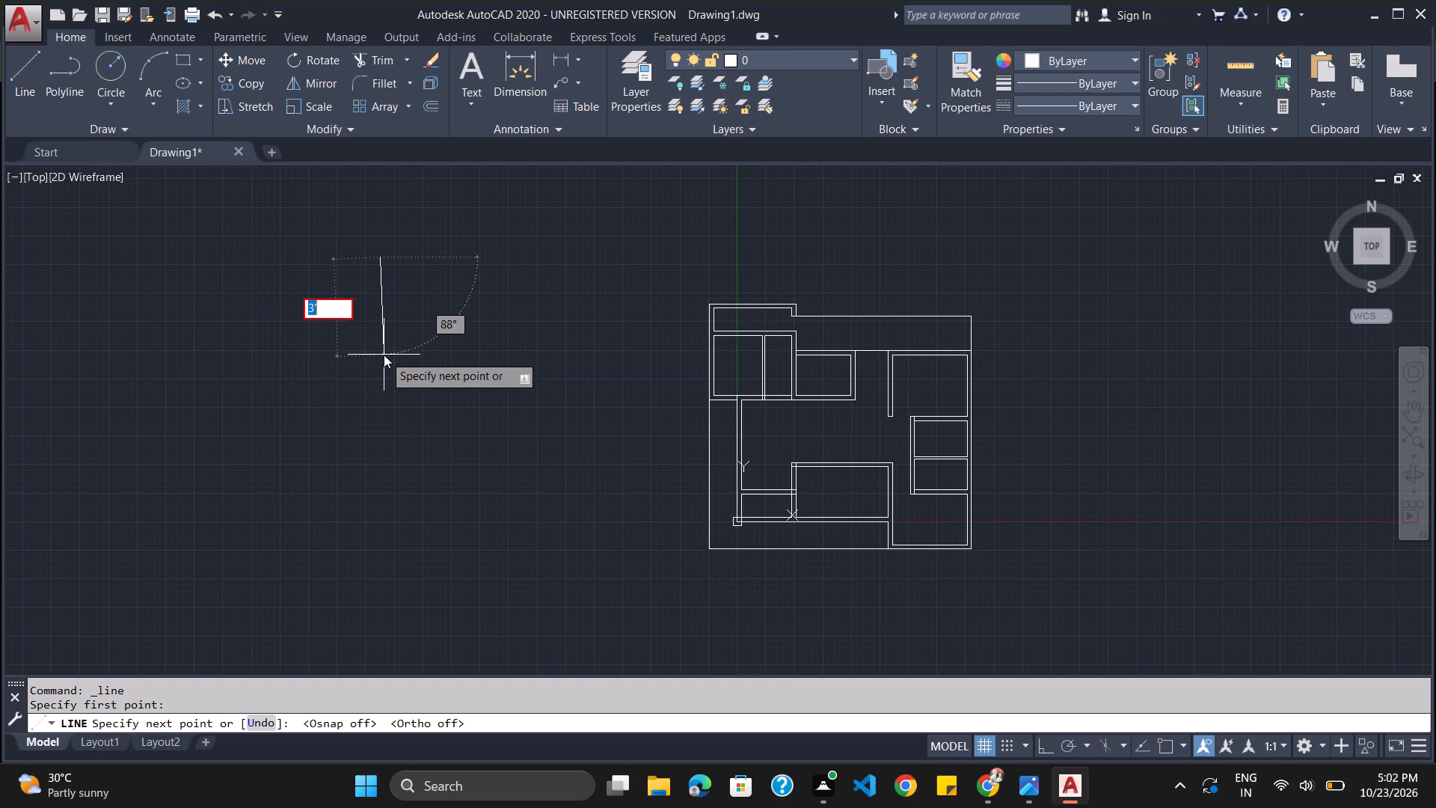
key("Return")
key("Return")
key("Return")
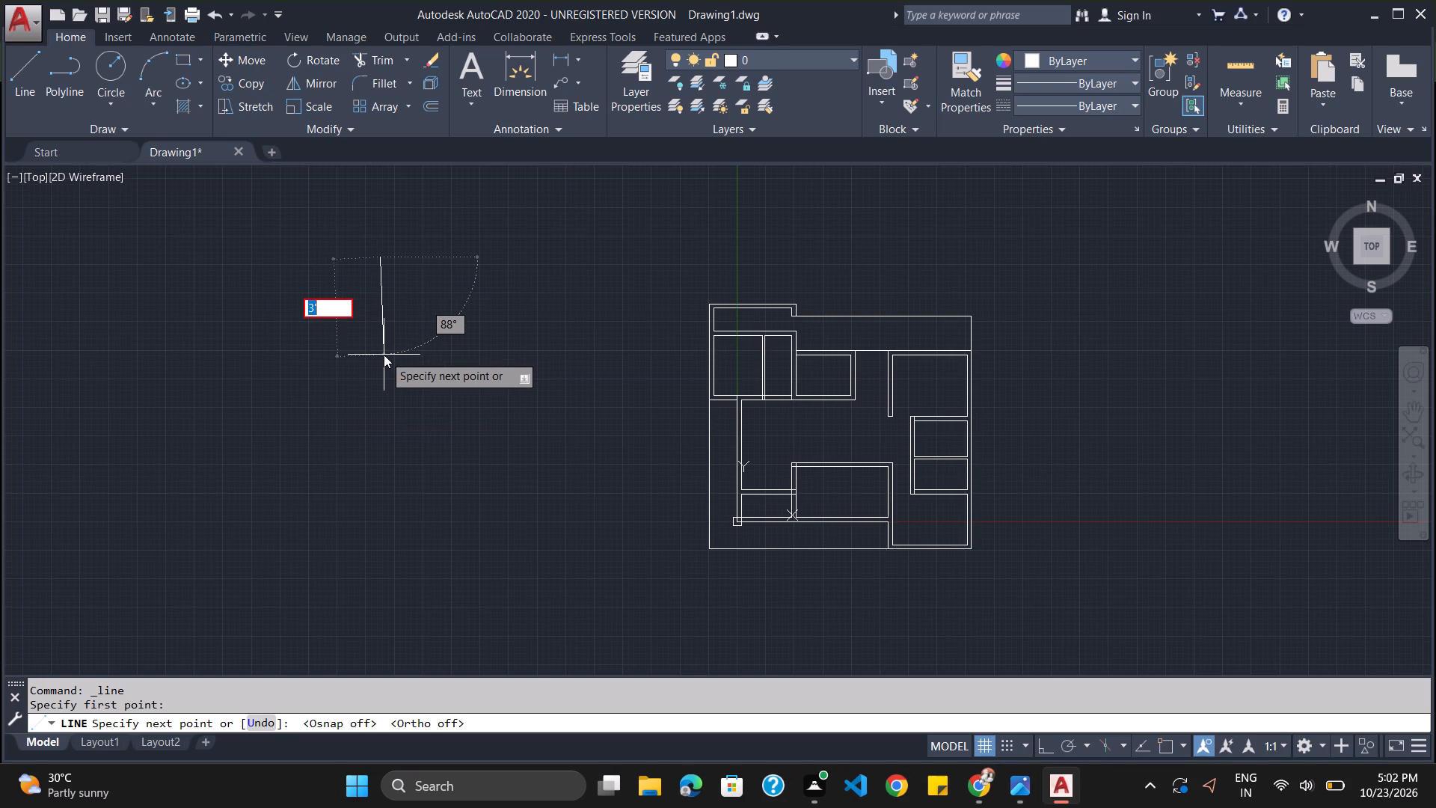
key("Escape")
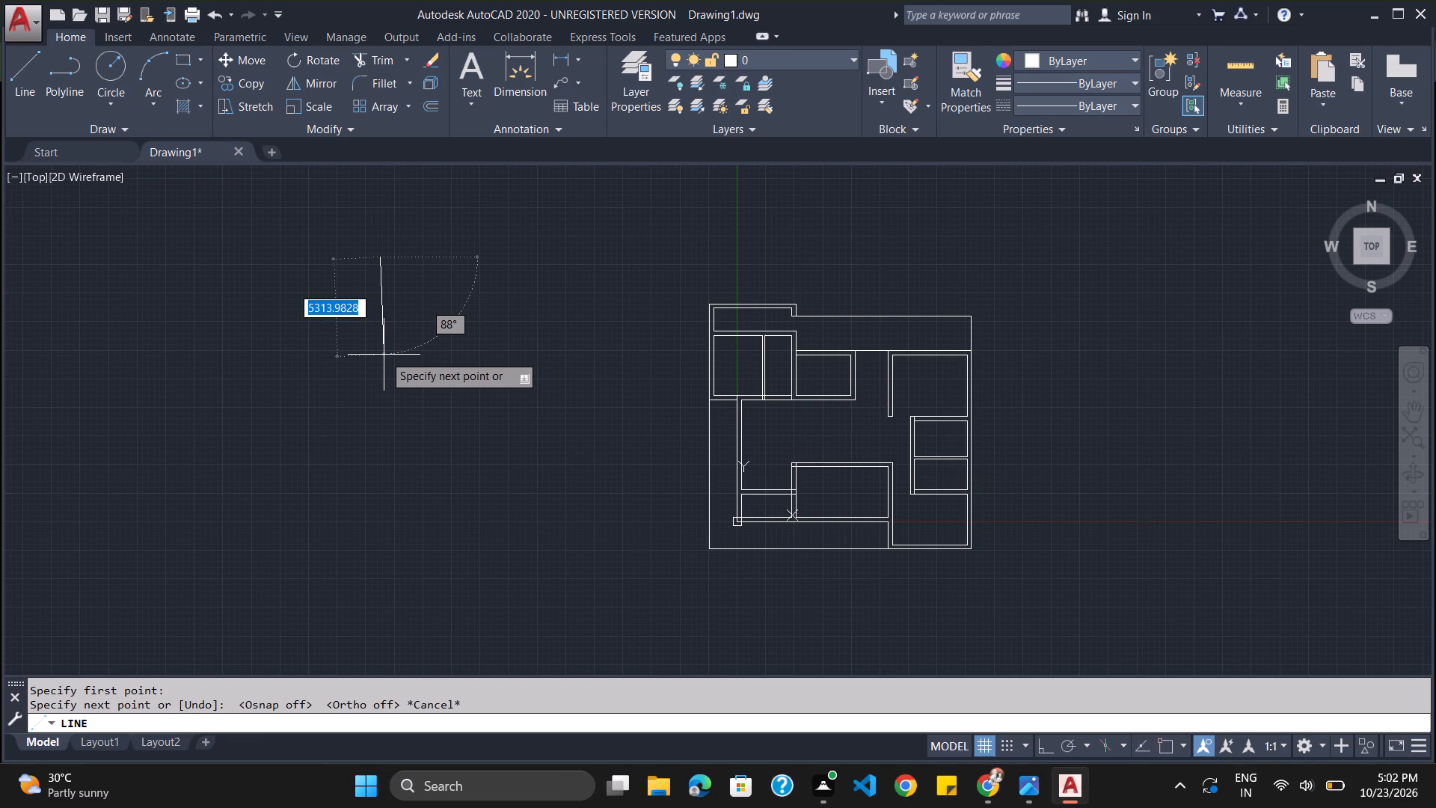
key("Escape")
Turn object snap back on and switch off dynamic input.
left_click(1160, 744)
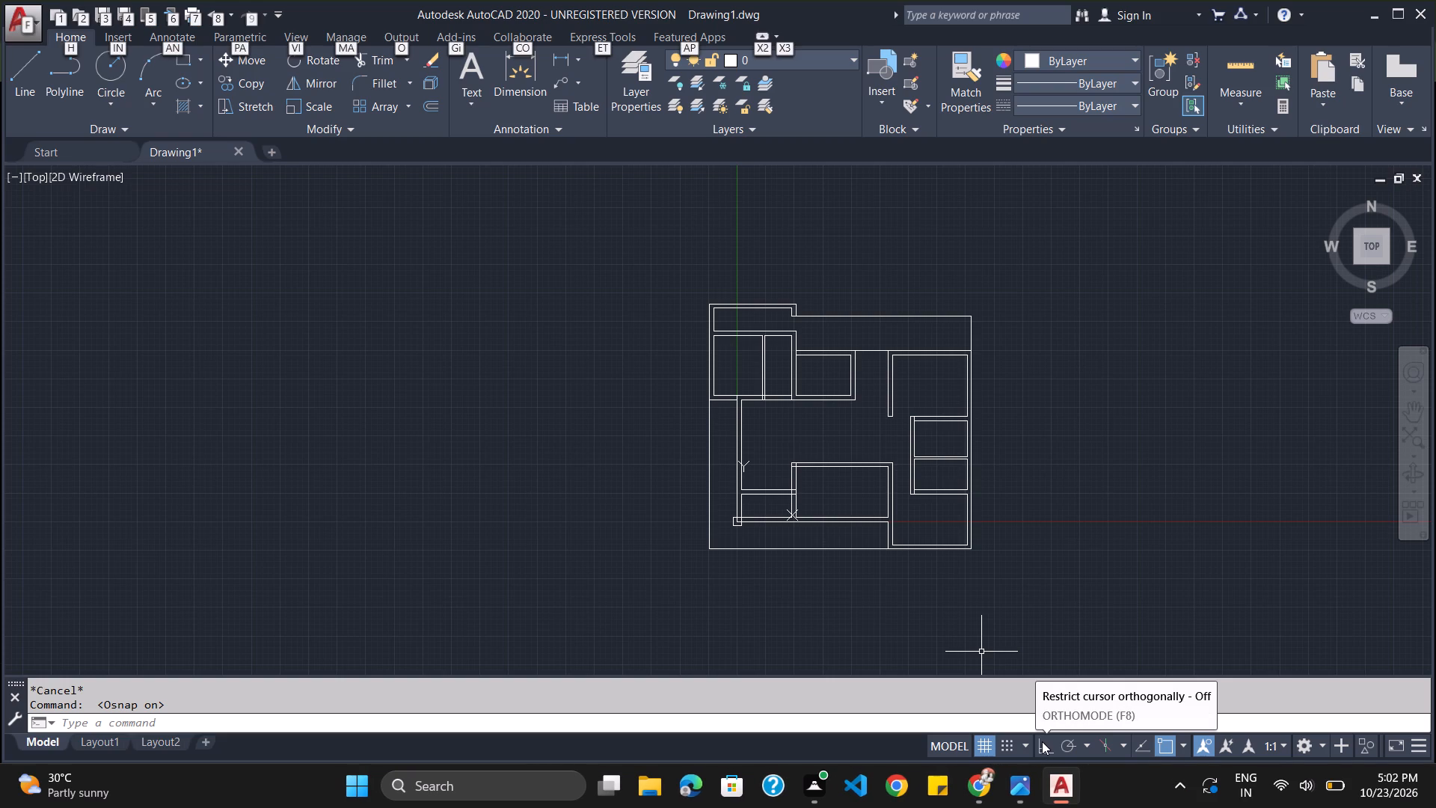
key("F12")
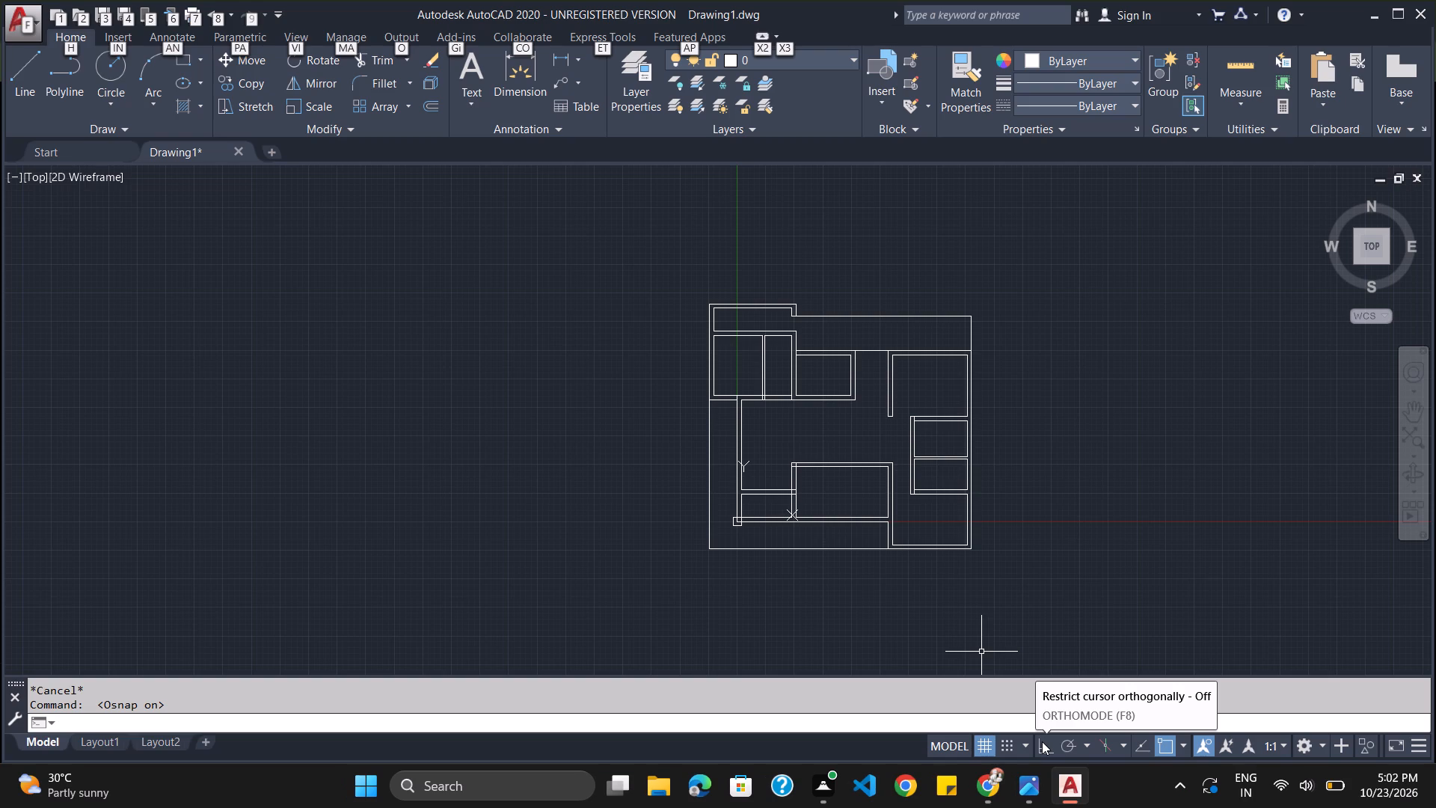
left_click(334, 294)
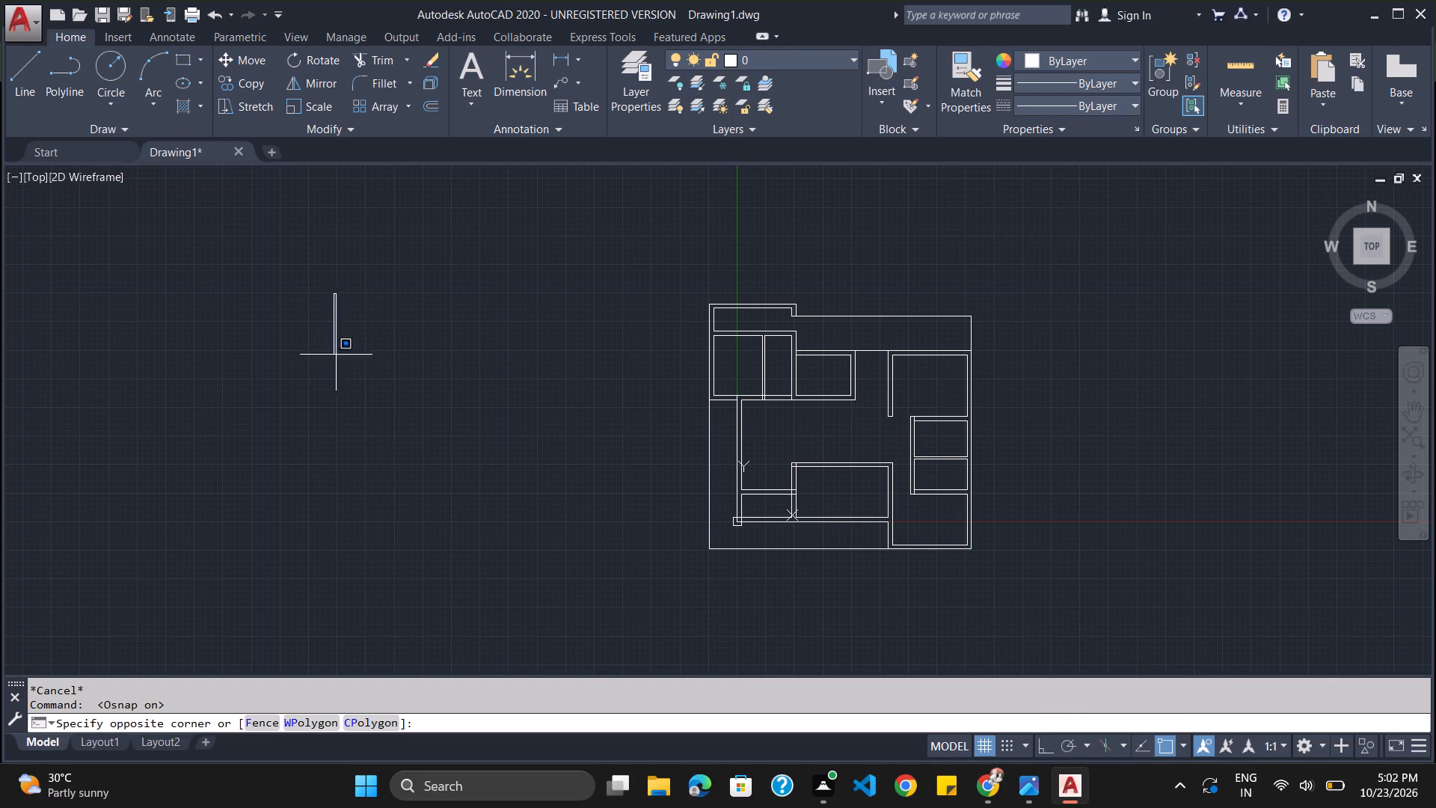
left_click(374, 474)
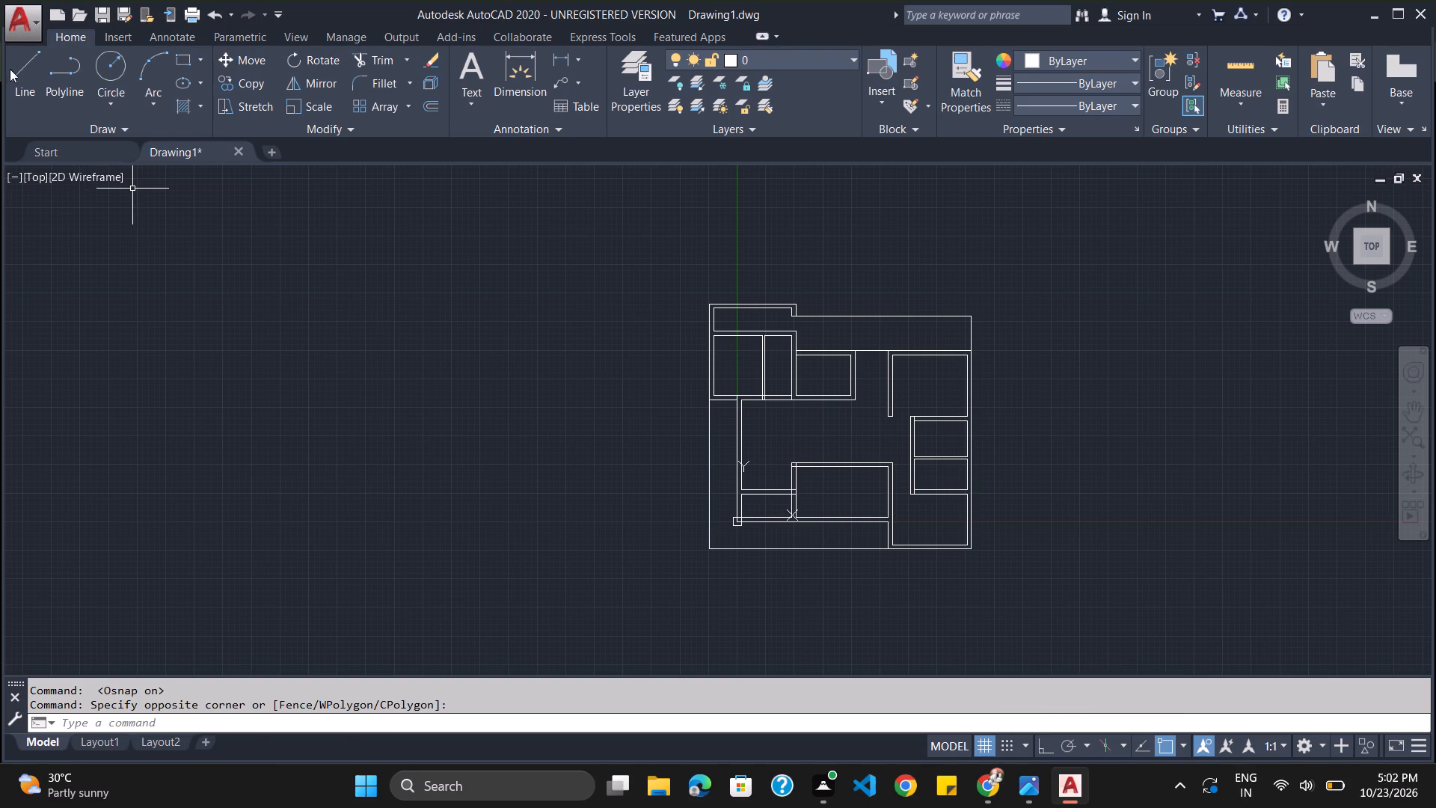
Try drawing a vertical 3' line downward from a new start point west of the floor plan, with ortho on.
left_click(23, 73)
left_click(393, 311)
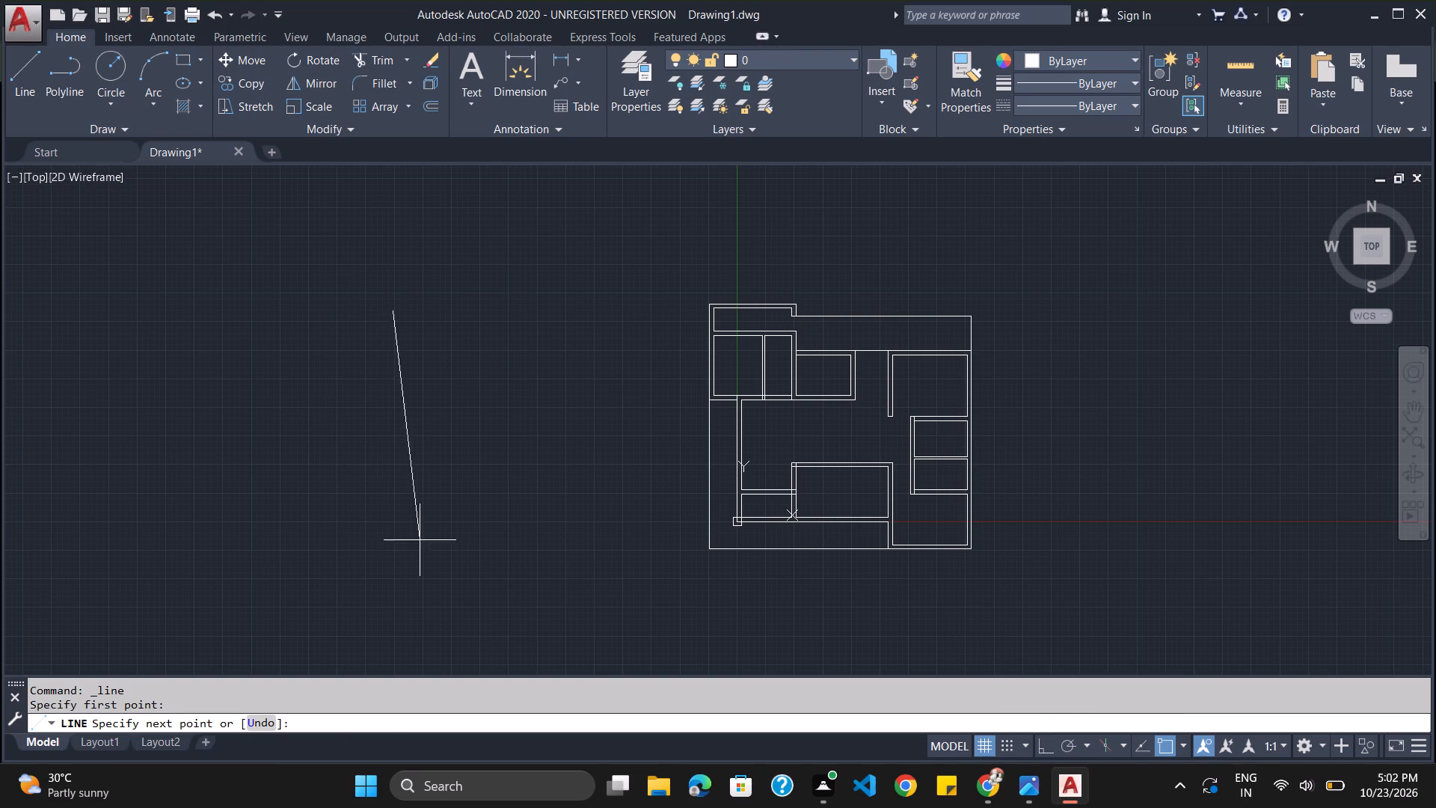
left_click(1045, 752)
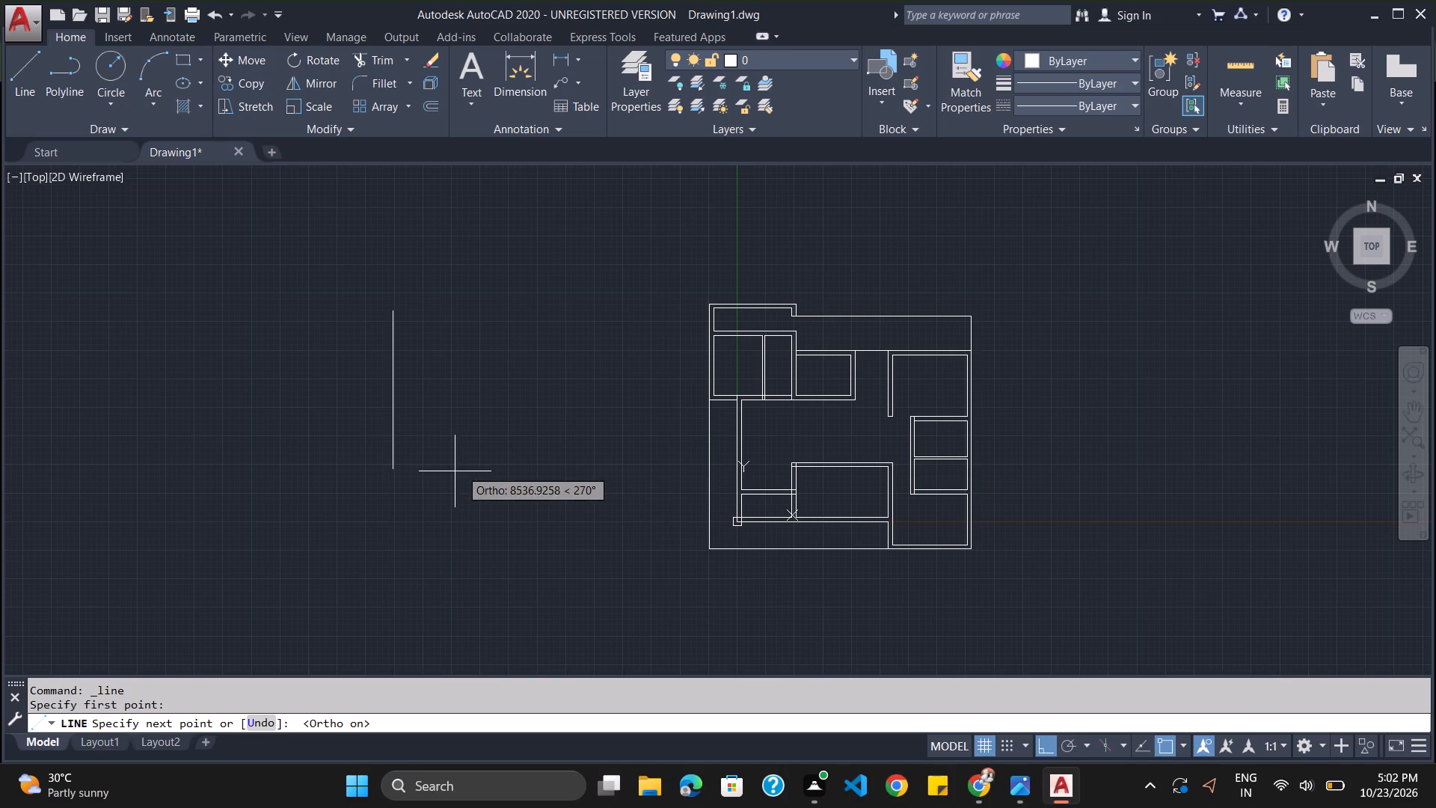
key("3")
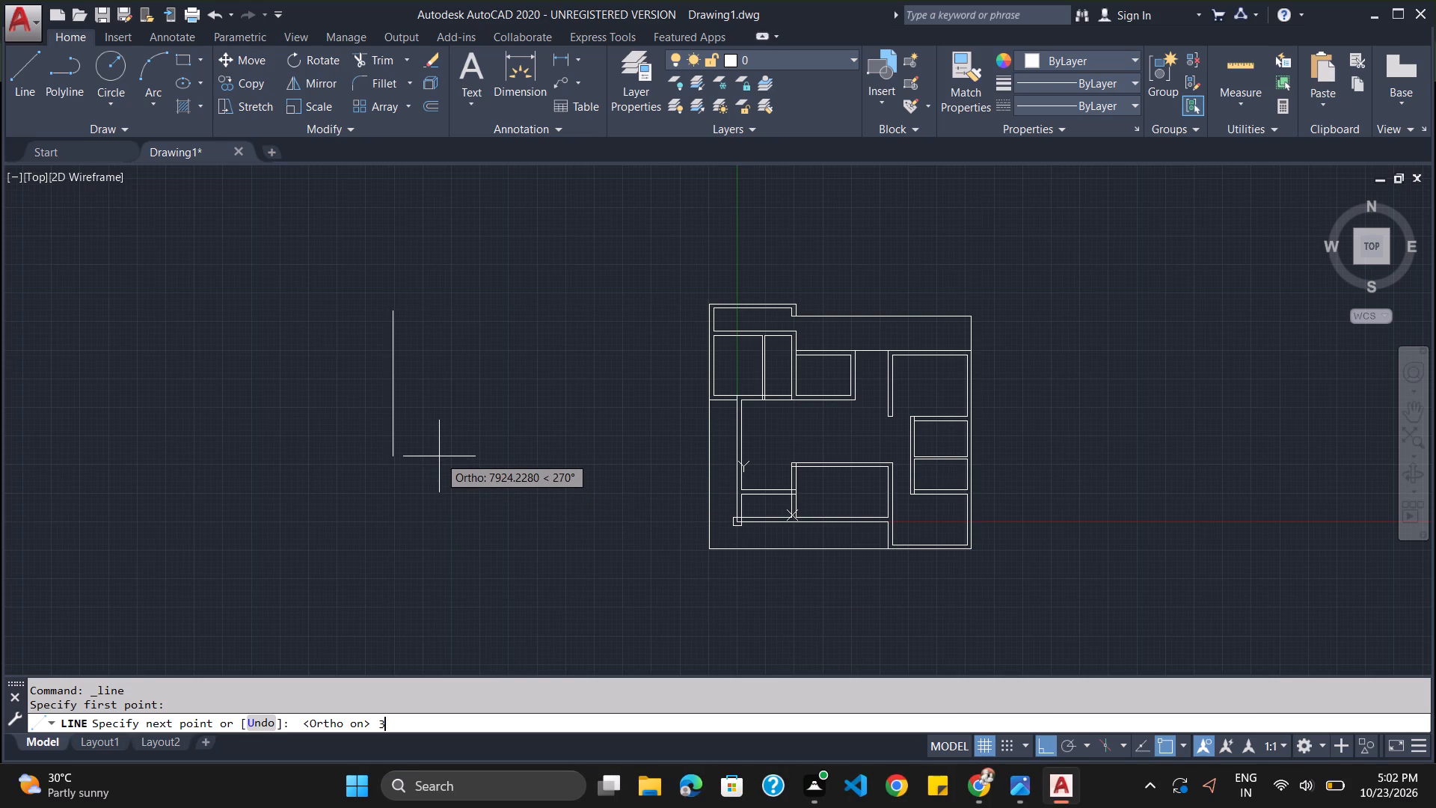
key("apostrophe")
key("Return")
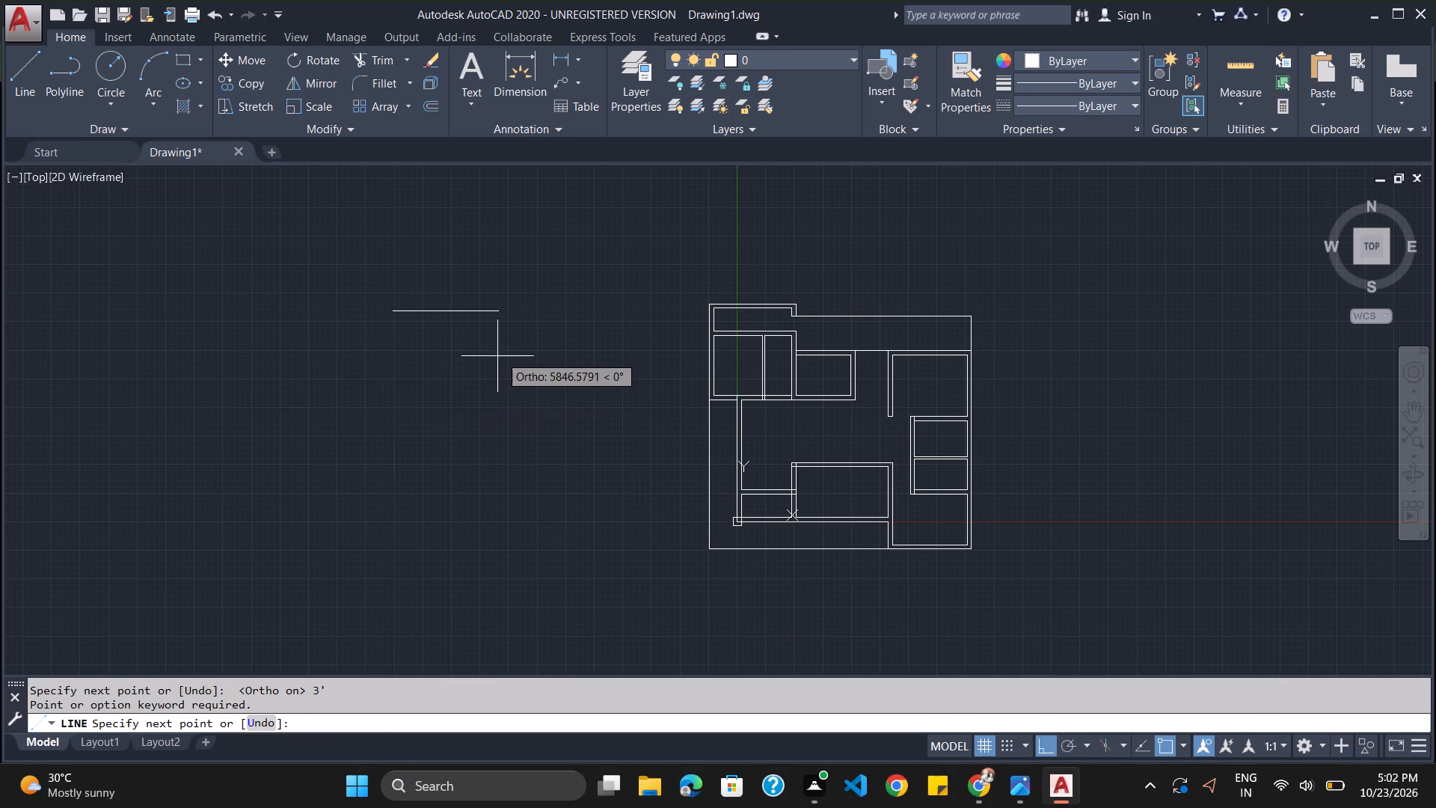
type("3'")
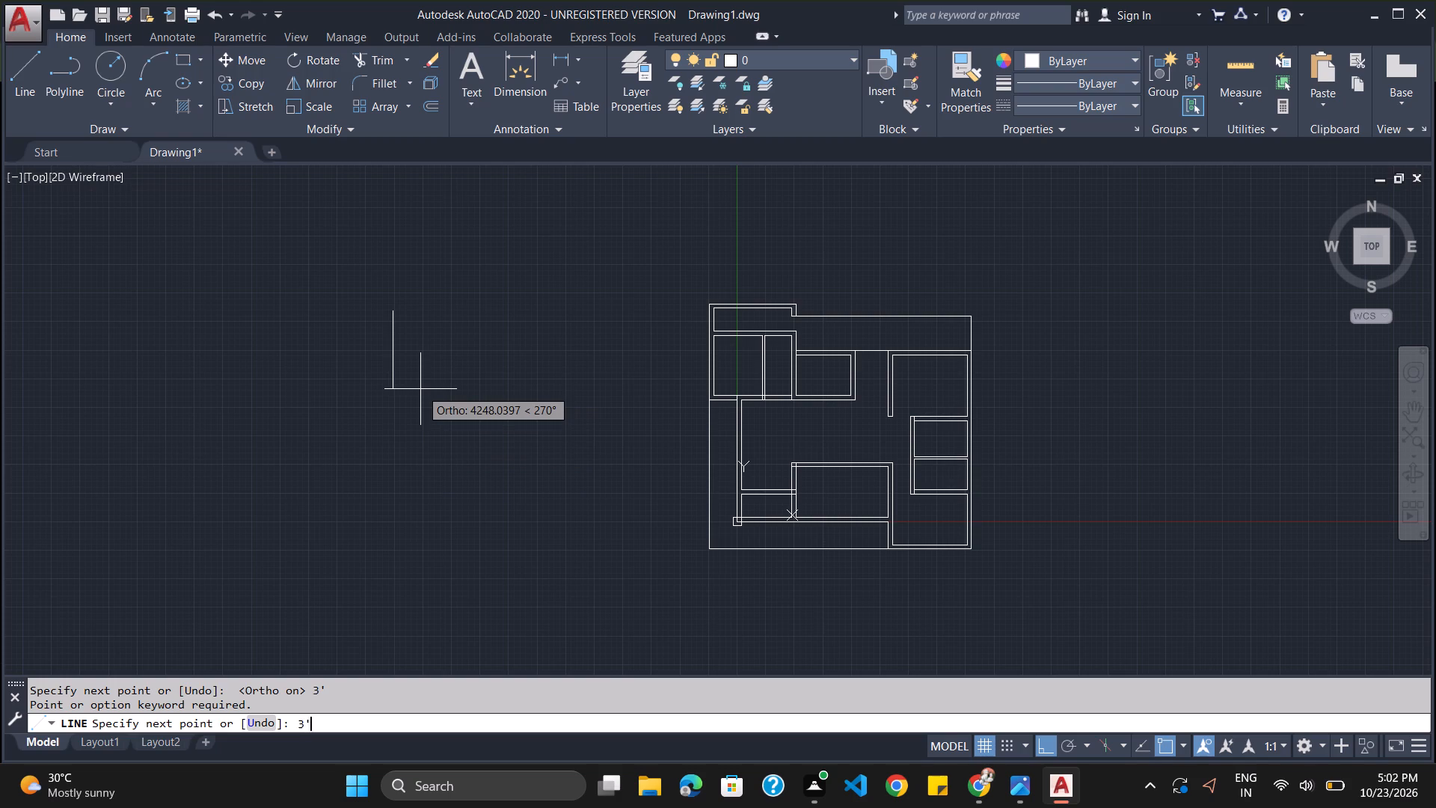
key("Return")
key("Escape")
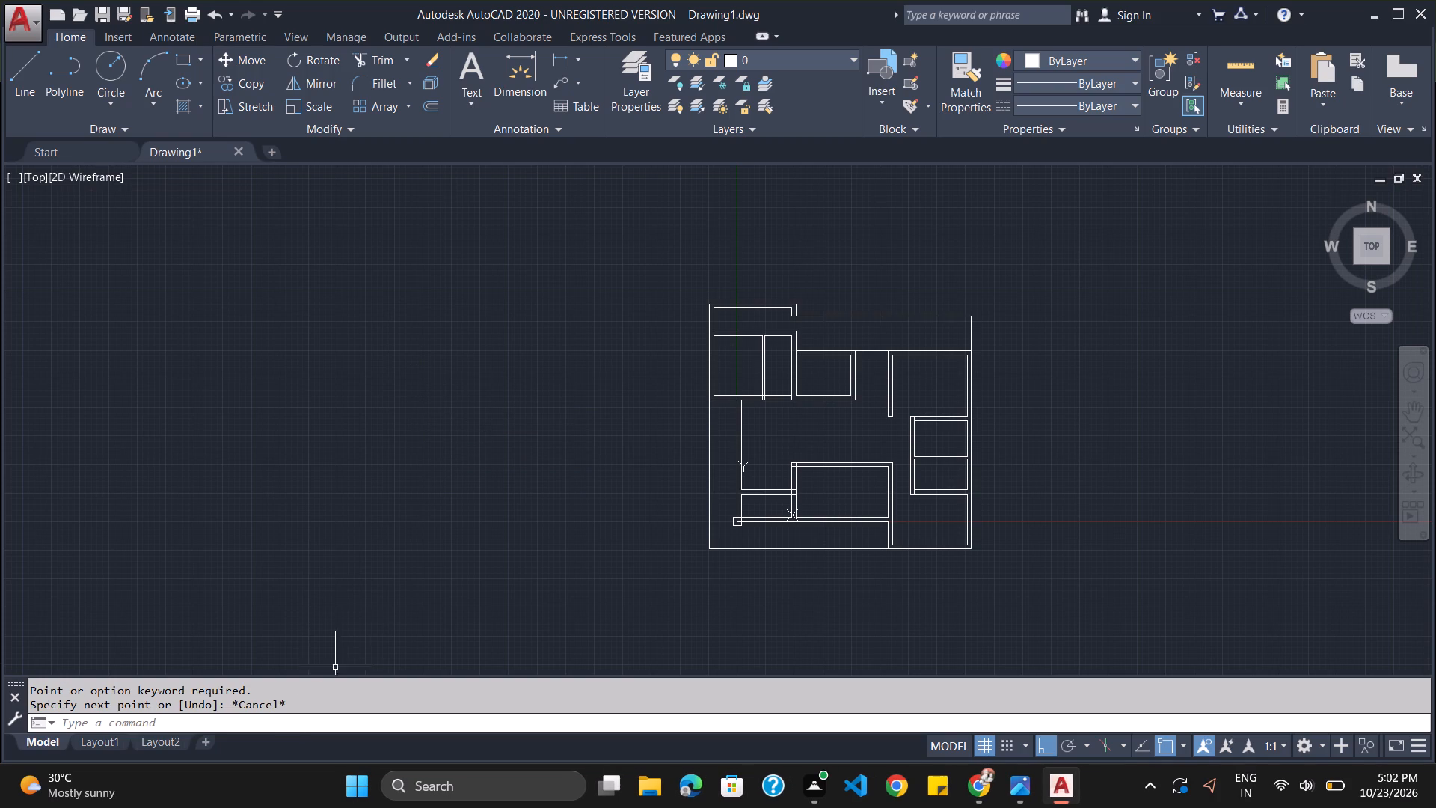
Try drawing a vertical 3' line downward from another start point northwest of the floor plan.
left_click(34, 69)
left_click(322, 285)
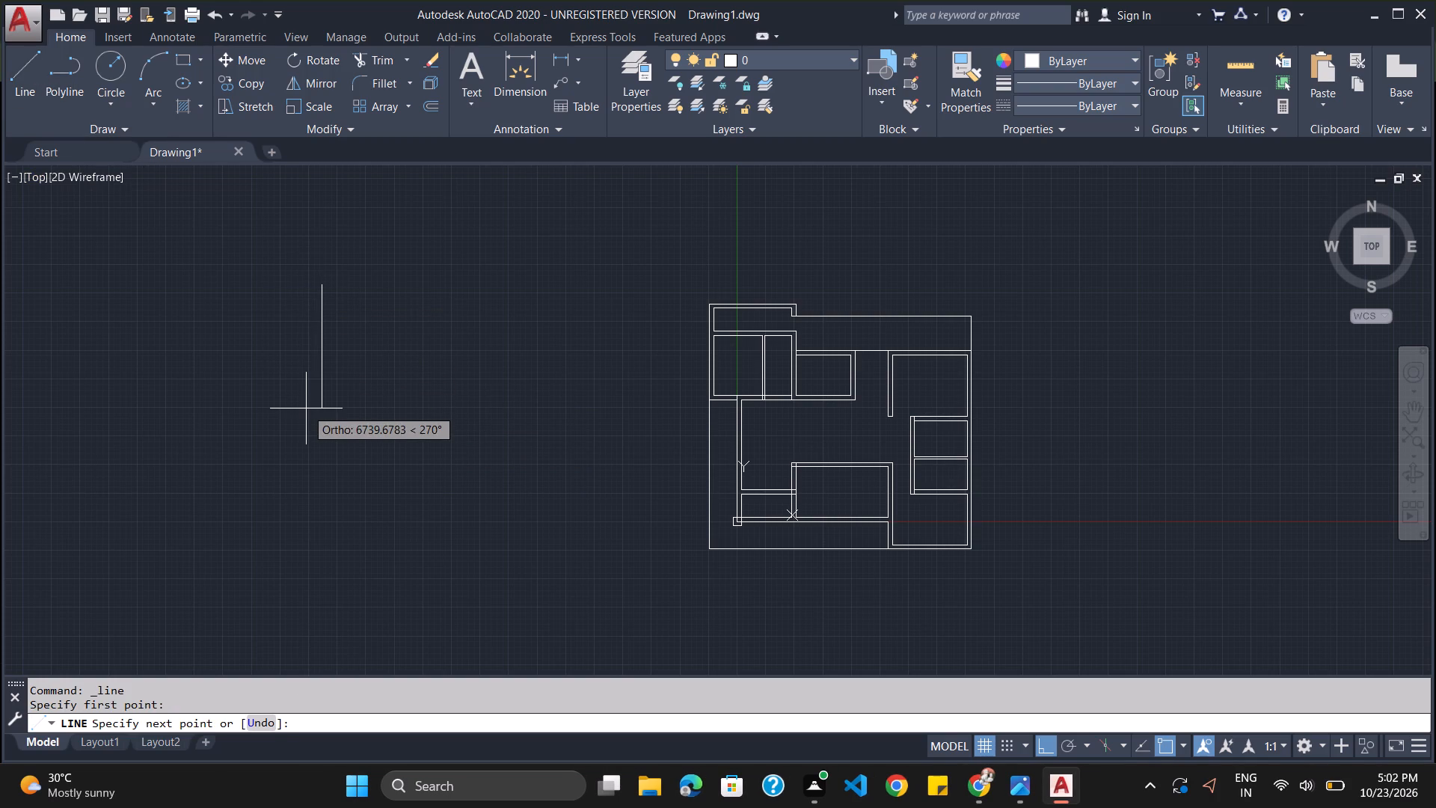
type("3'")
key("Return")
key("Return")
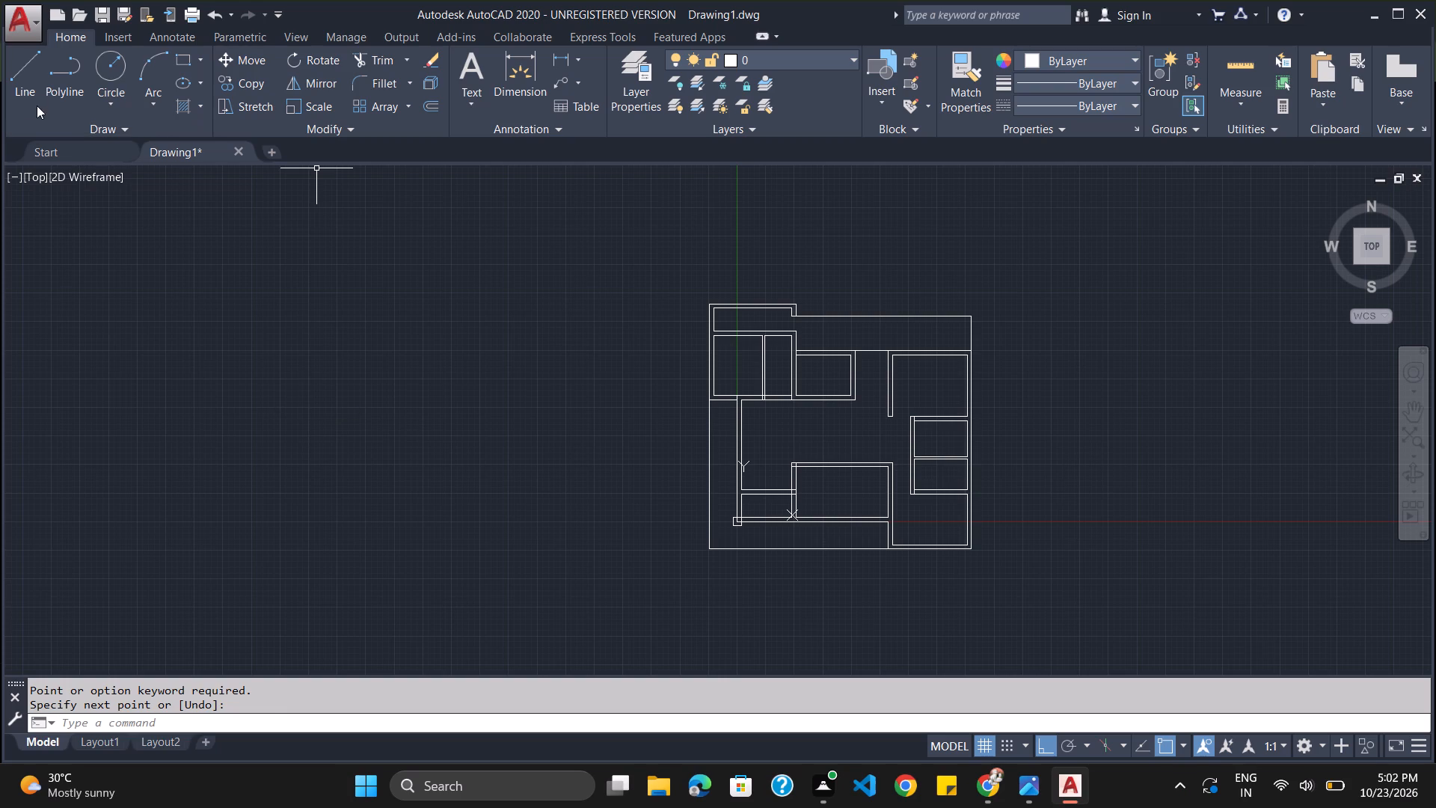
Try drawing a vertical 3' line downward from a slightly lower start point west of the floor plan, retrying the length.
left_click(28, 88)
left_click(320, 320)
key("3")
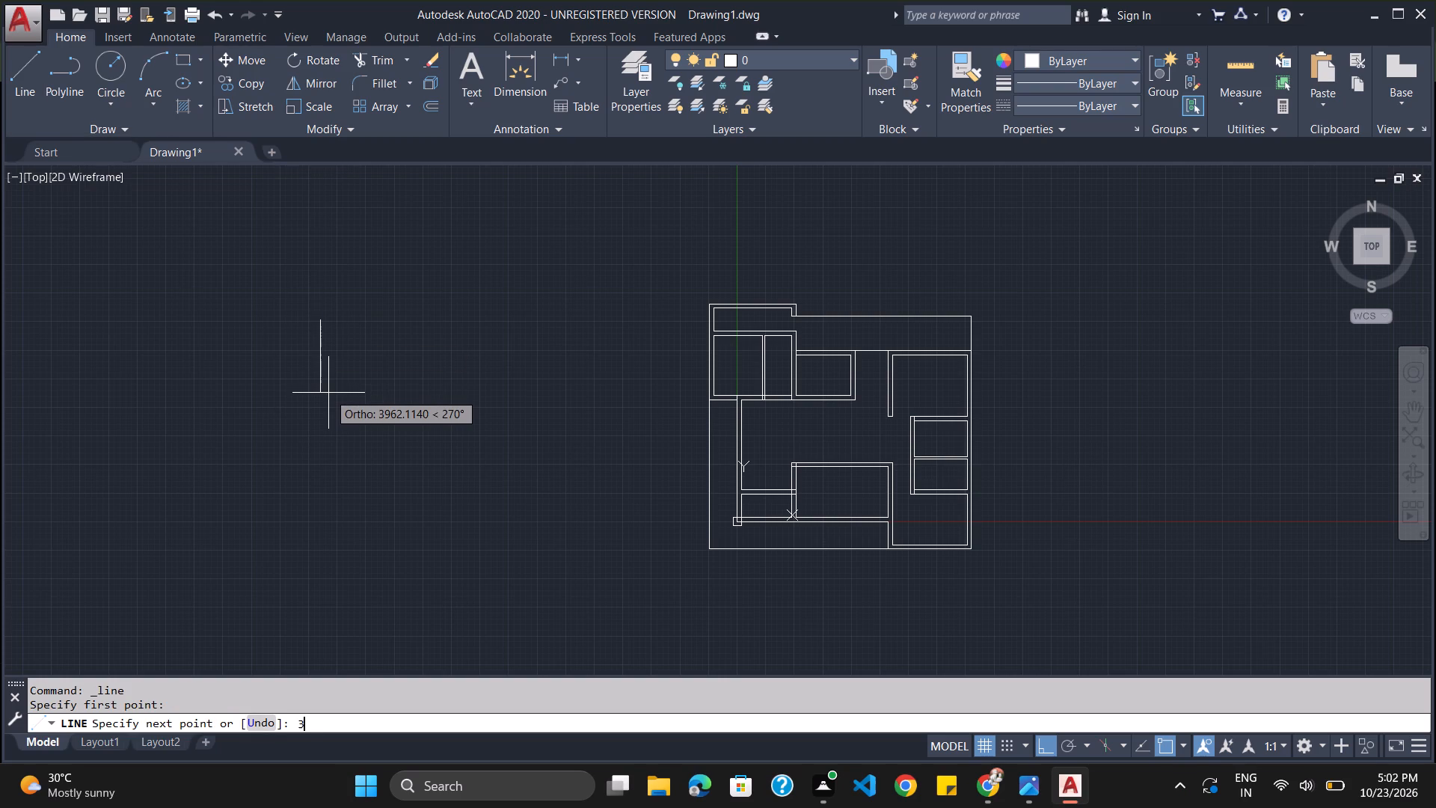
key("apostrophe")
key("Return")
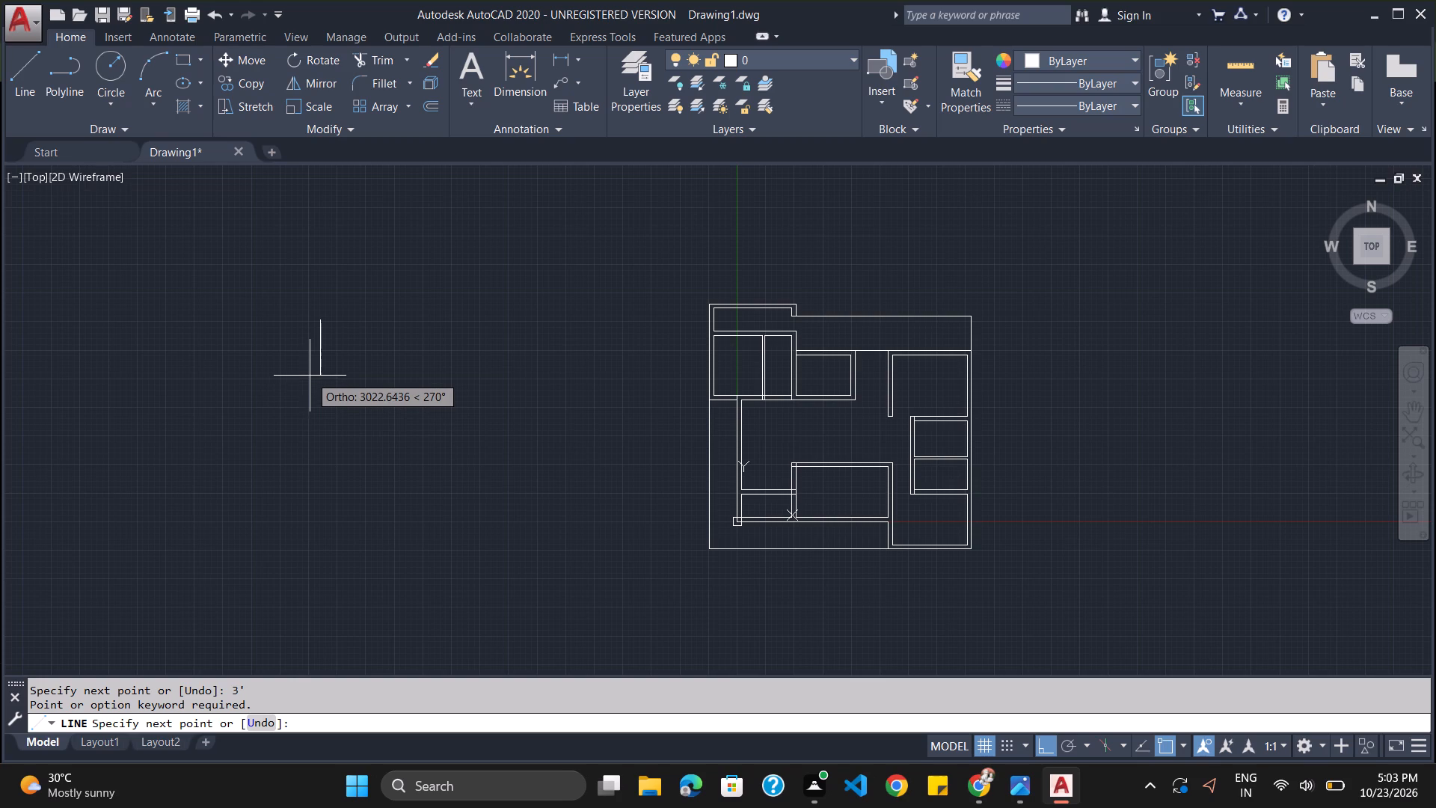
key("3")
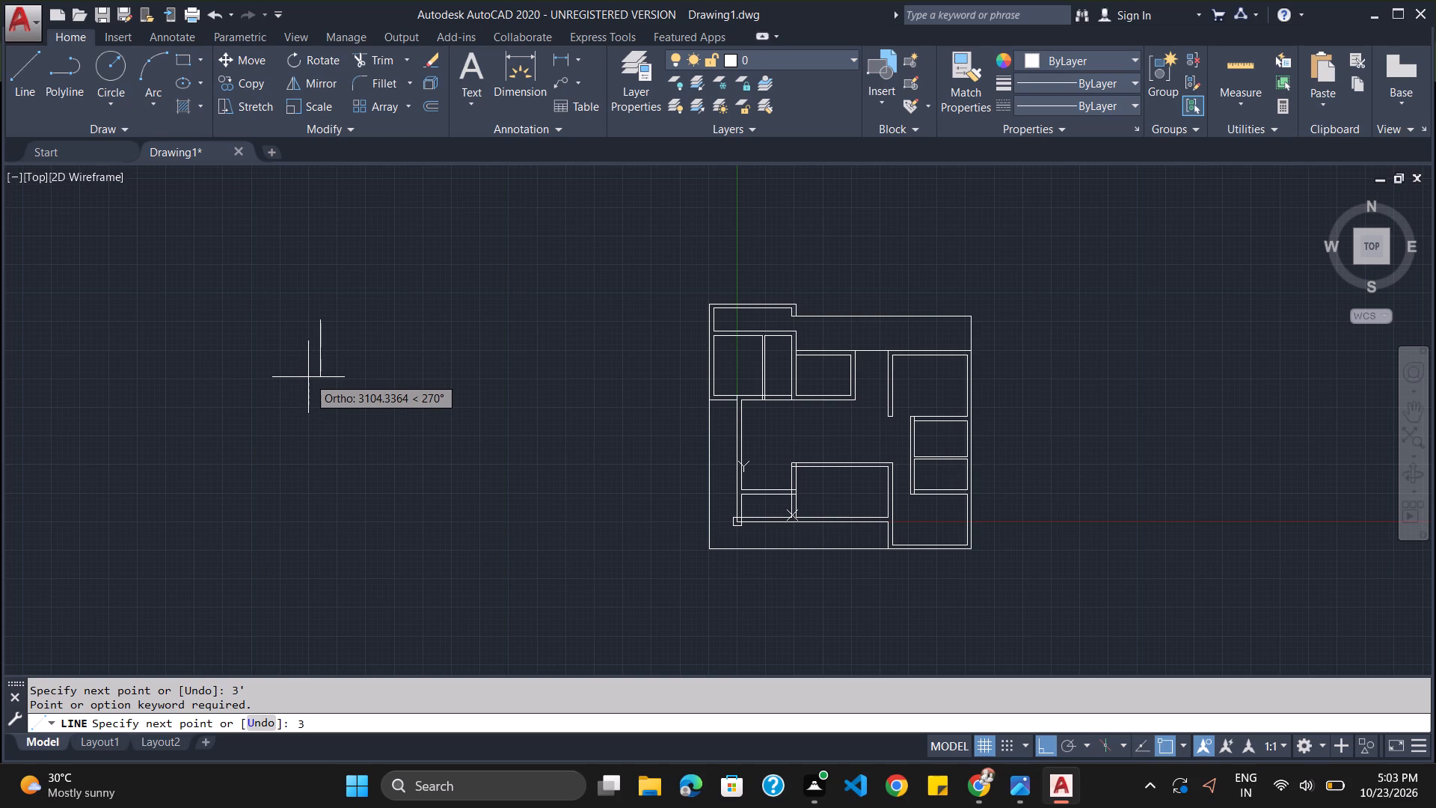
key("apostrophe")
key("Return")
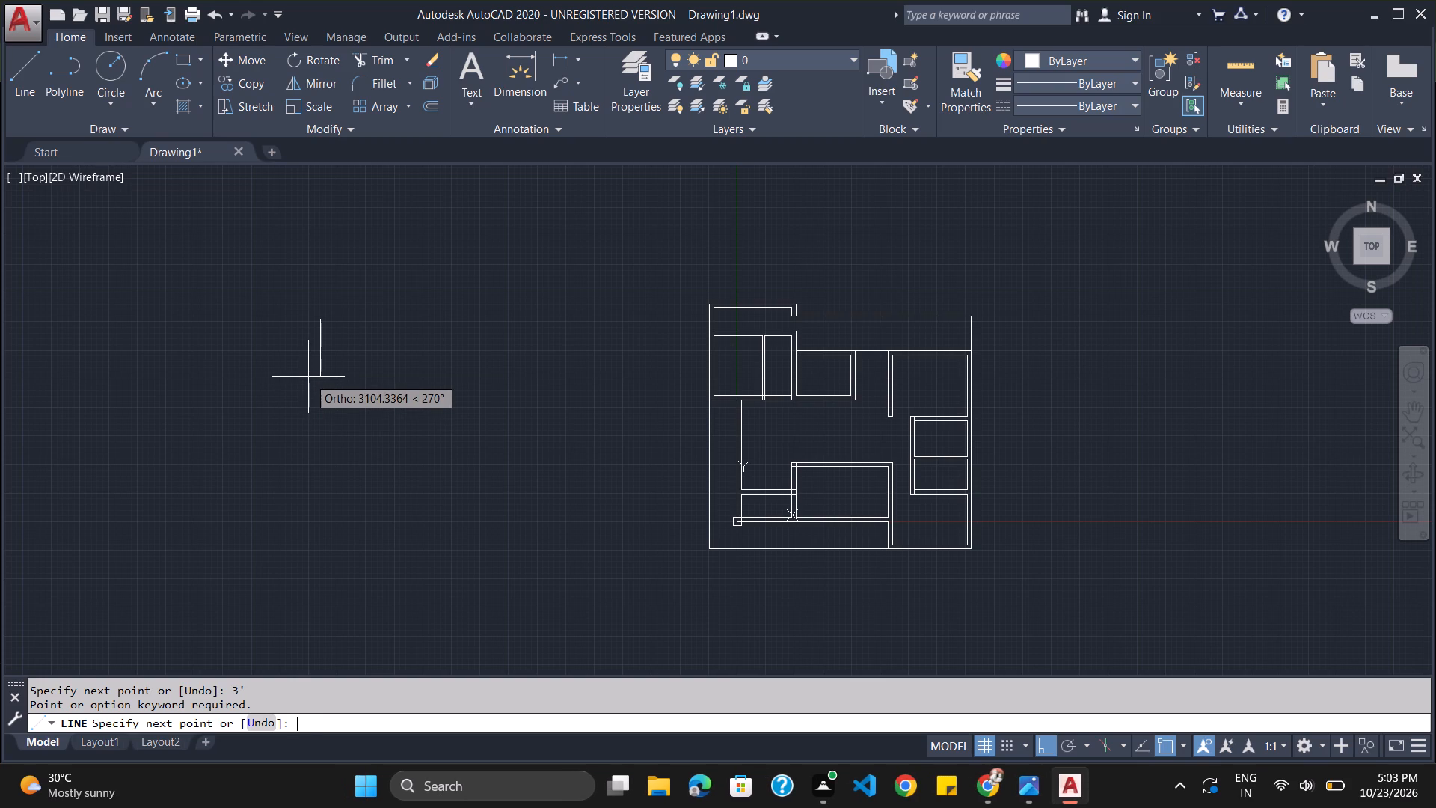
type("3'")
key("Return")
Turn off object snap and ortho, and abandon the line in progress.
left_click(1168, 744)
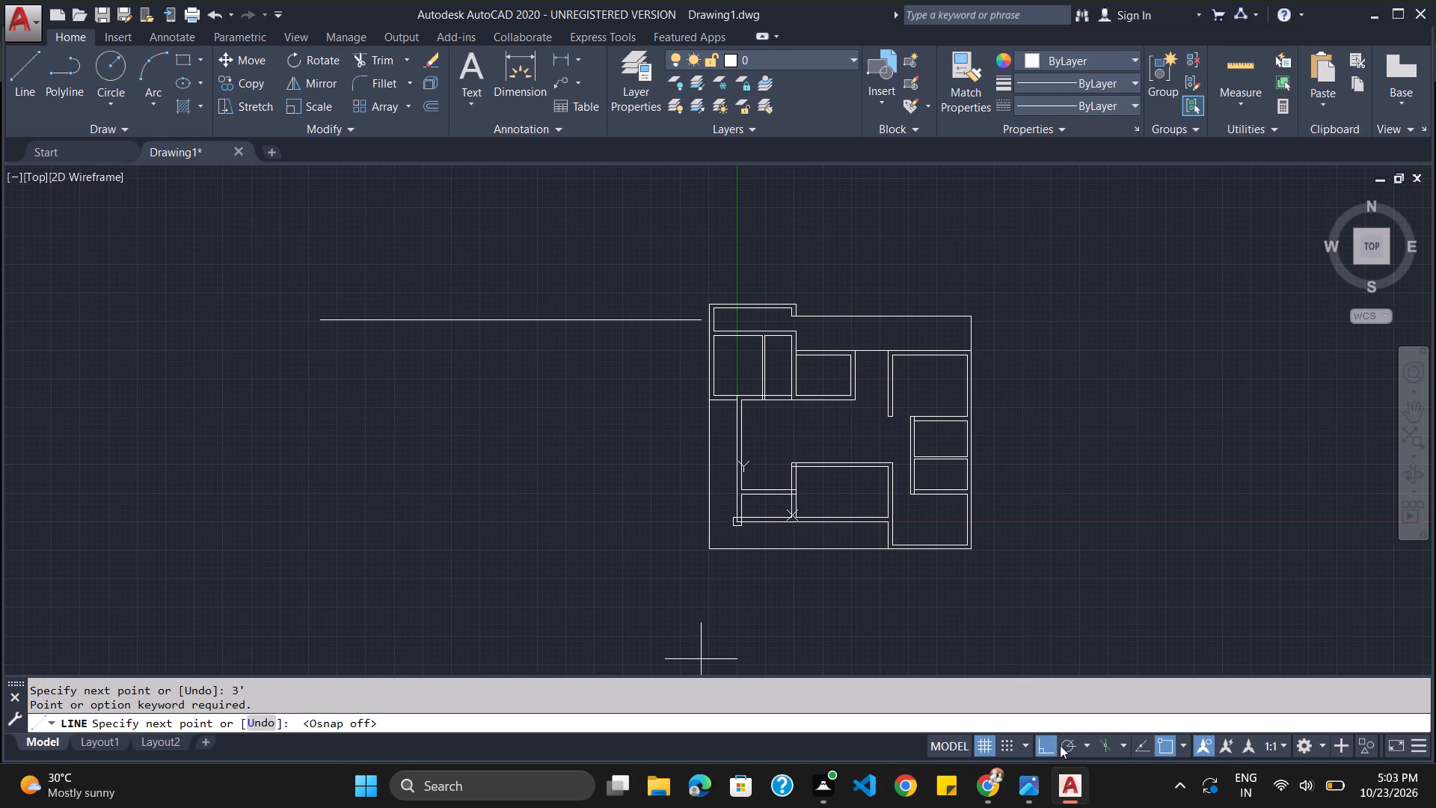
left_click(1048, 741)
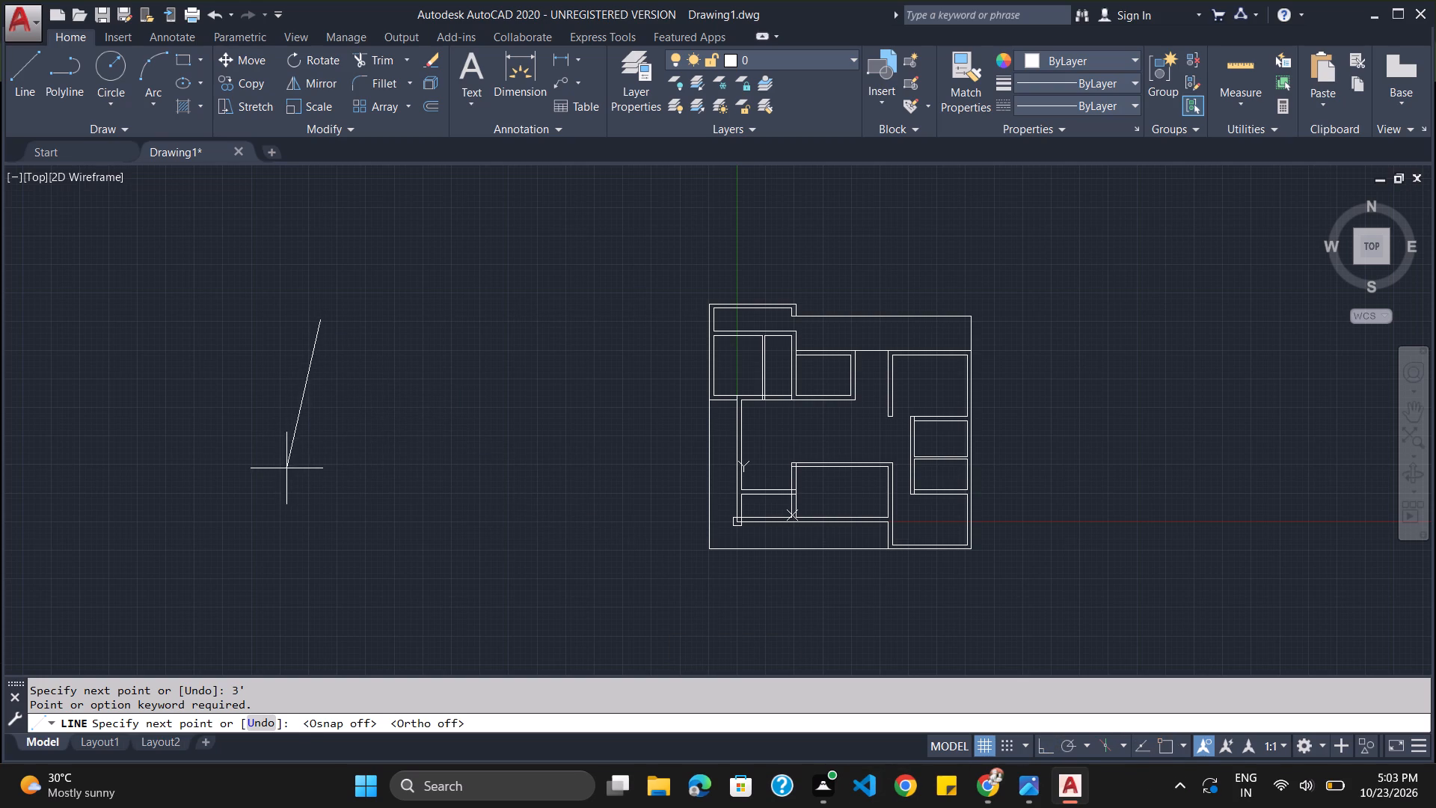
key("Escape")
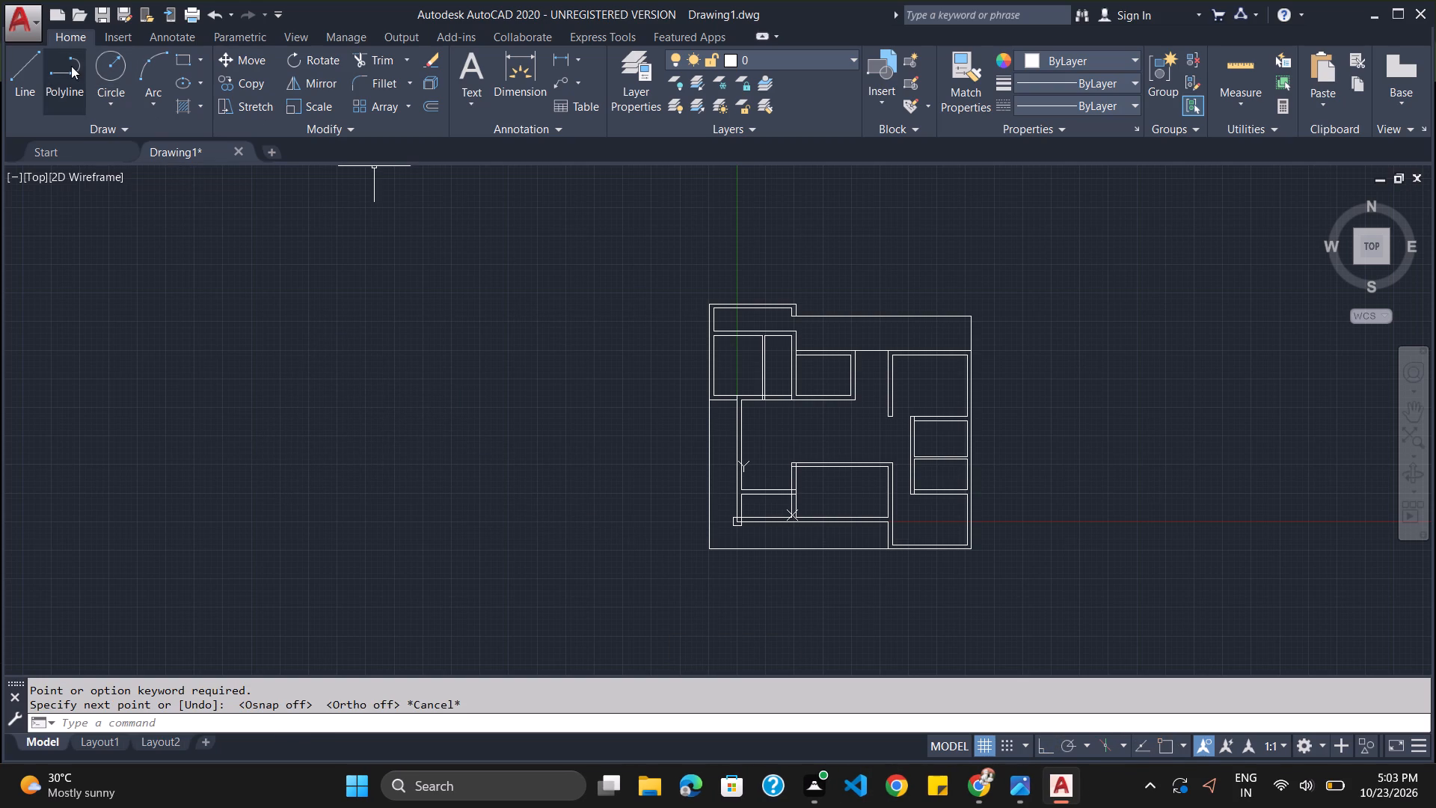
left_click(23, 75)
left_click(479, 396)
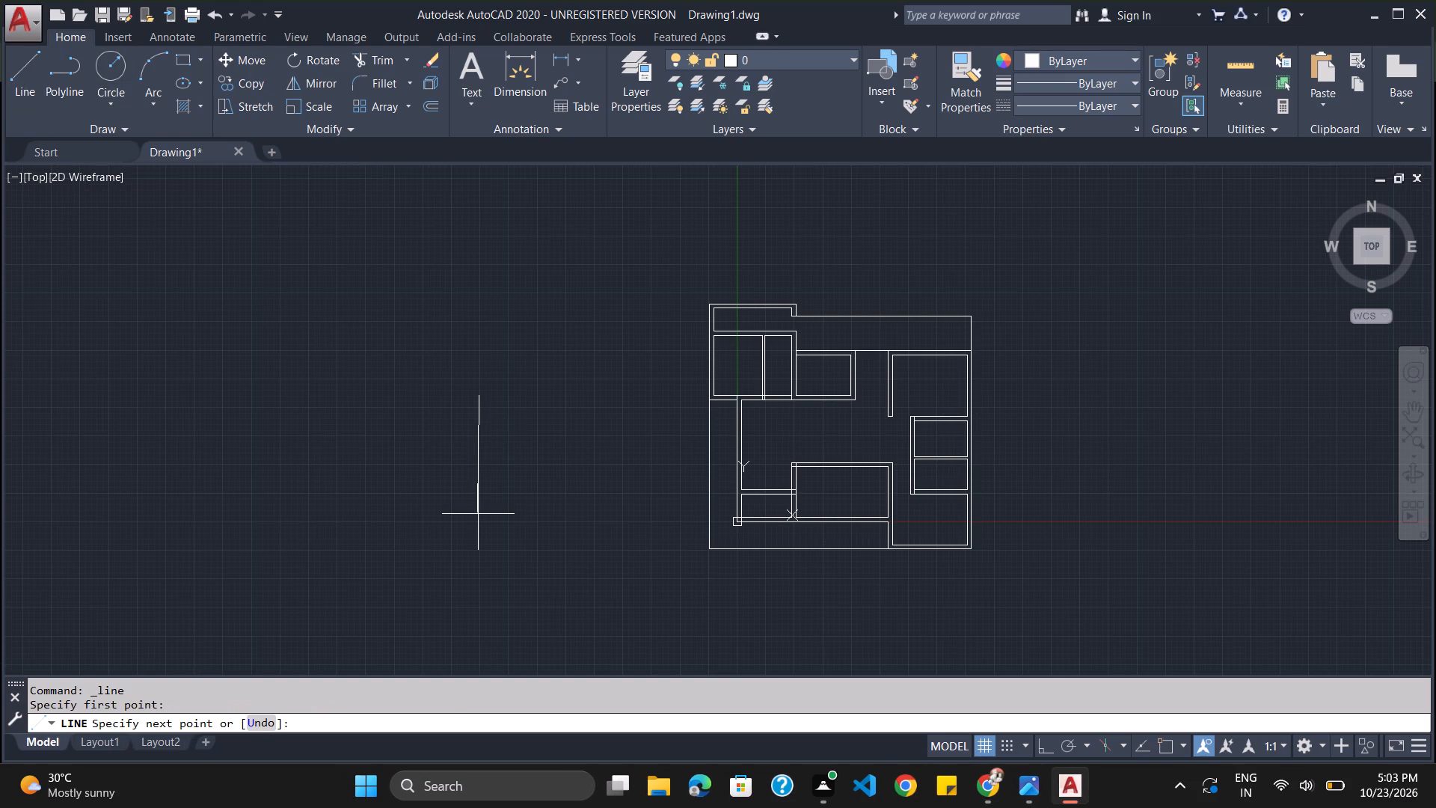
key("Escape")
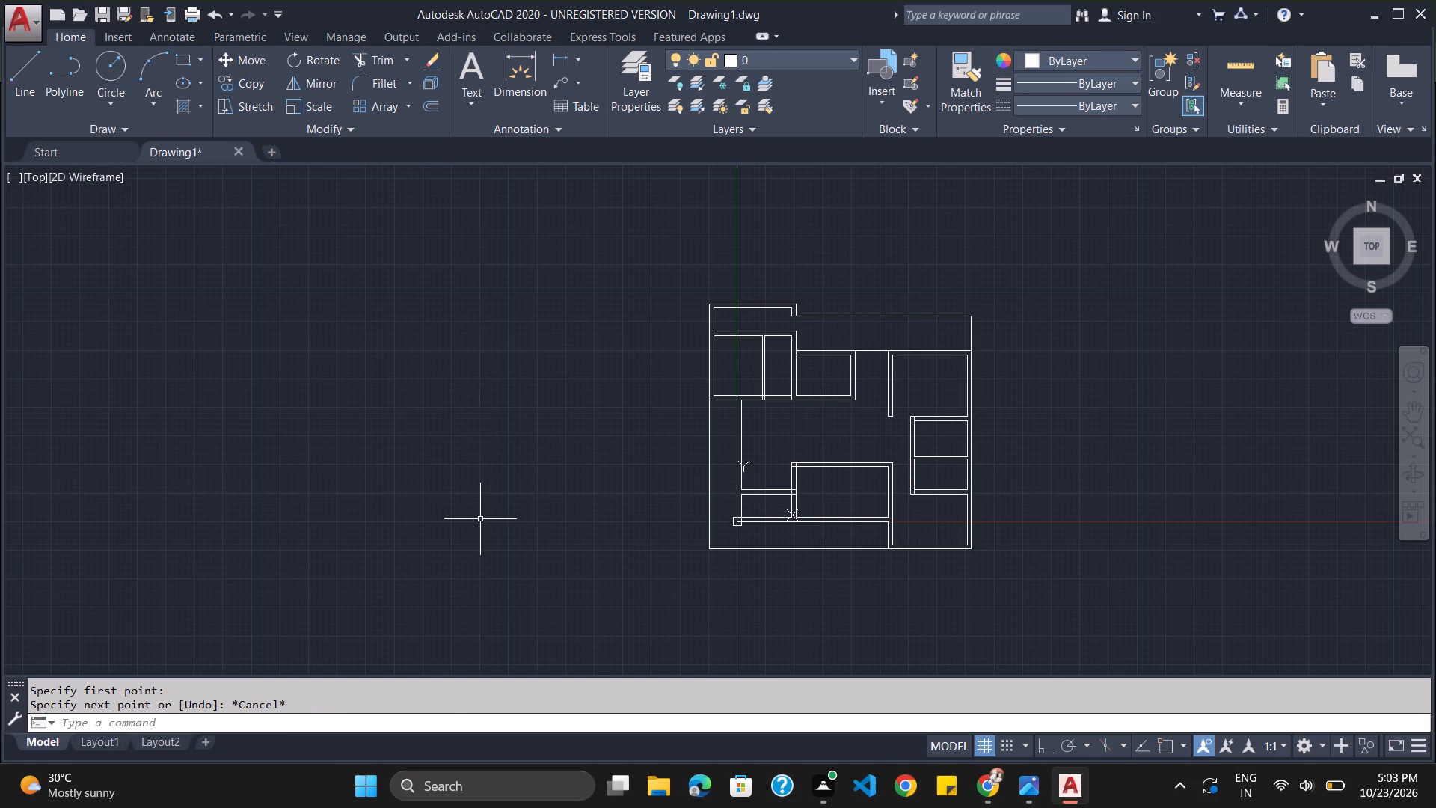
Draw a Ray running vertically upward from a start point southwest of the floor plan, with ortho on.
left_click(383, 722)
type("ra")
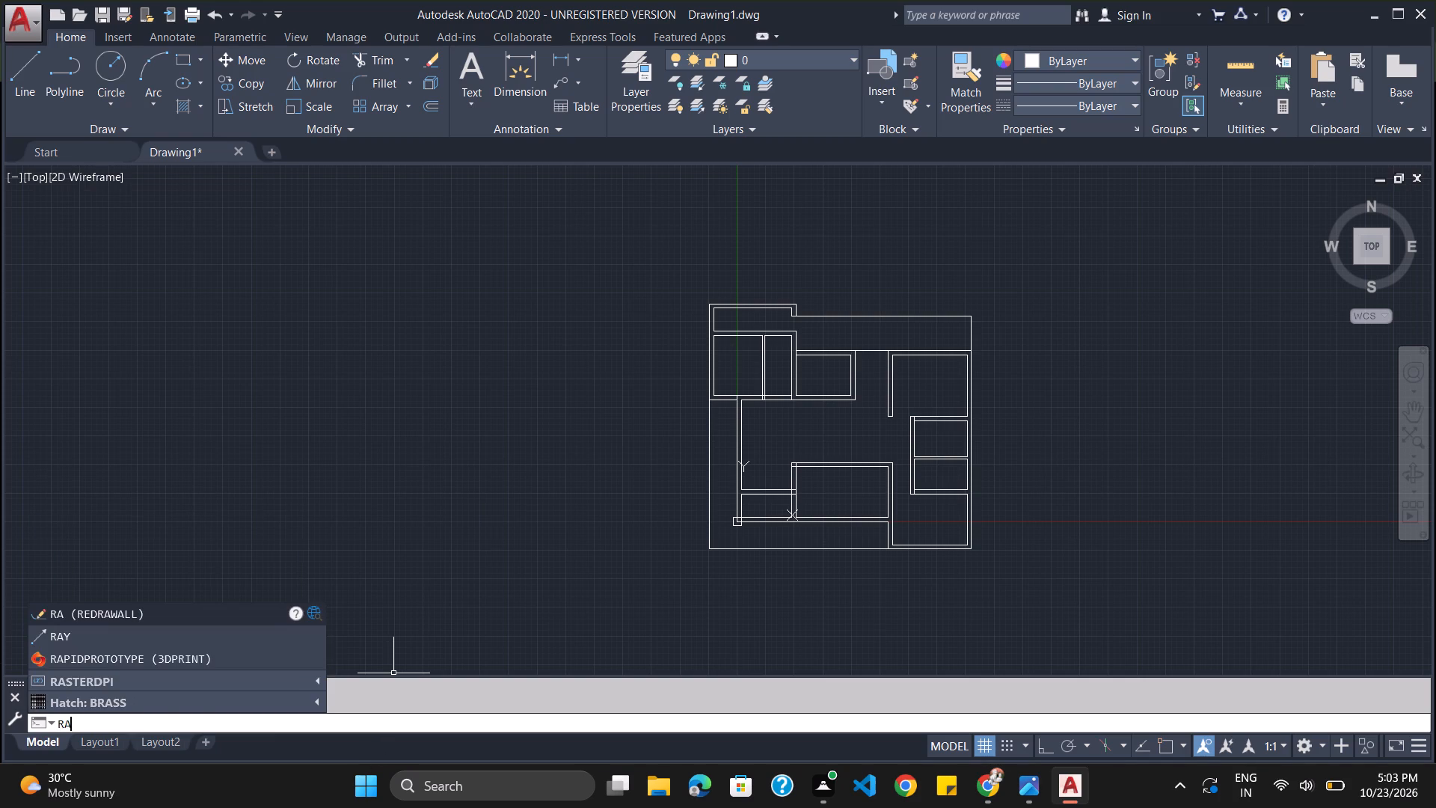
key("y")
key("Return")
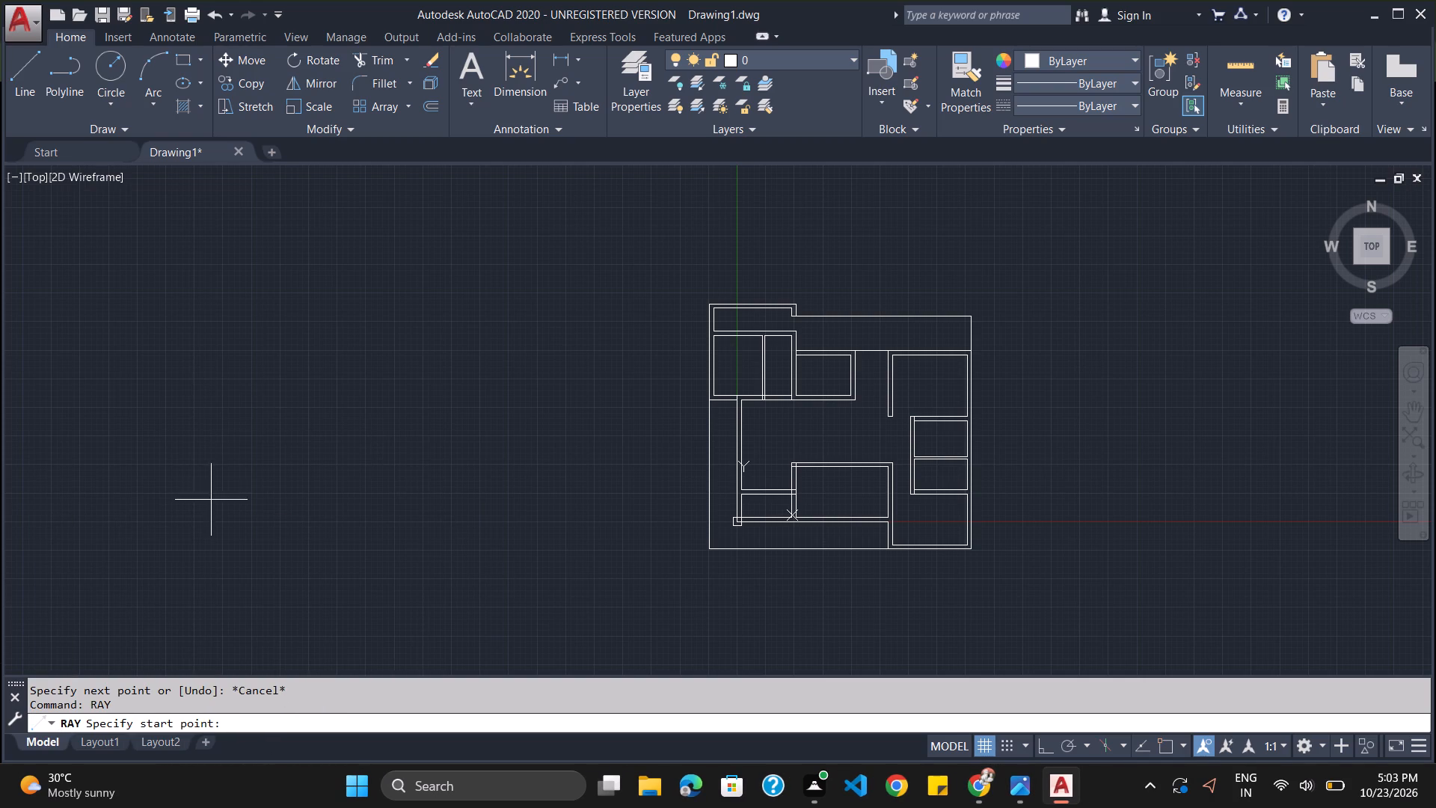
left_click(378, 505)
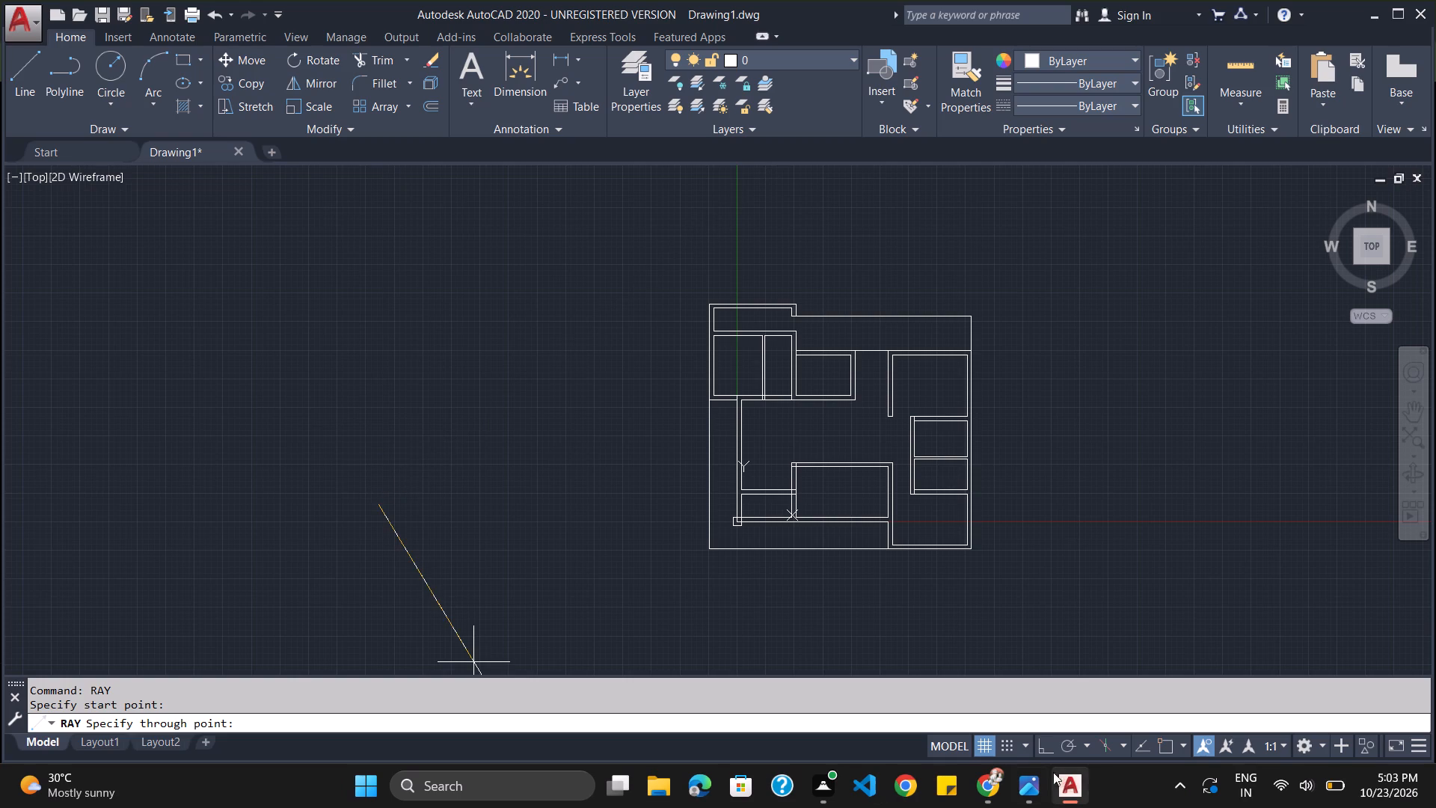
left_click(1037, 747)
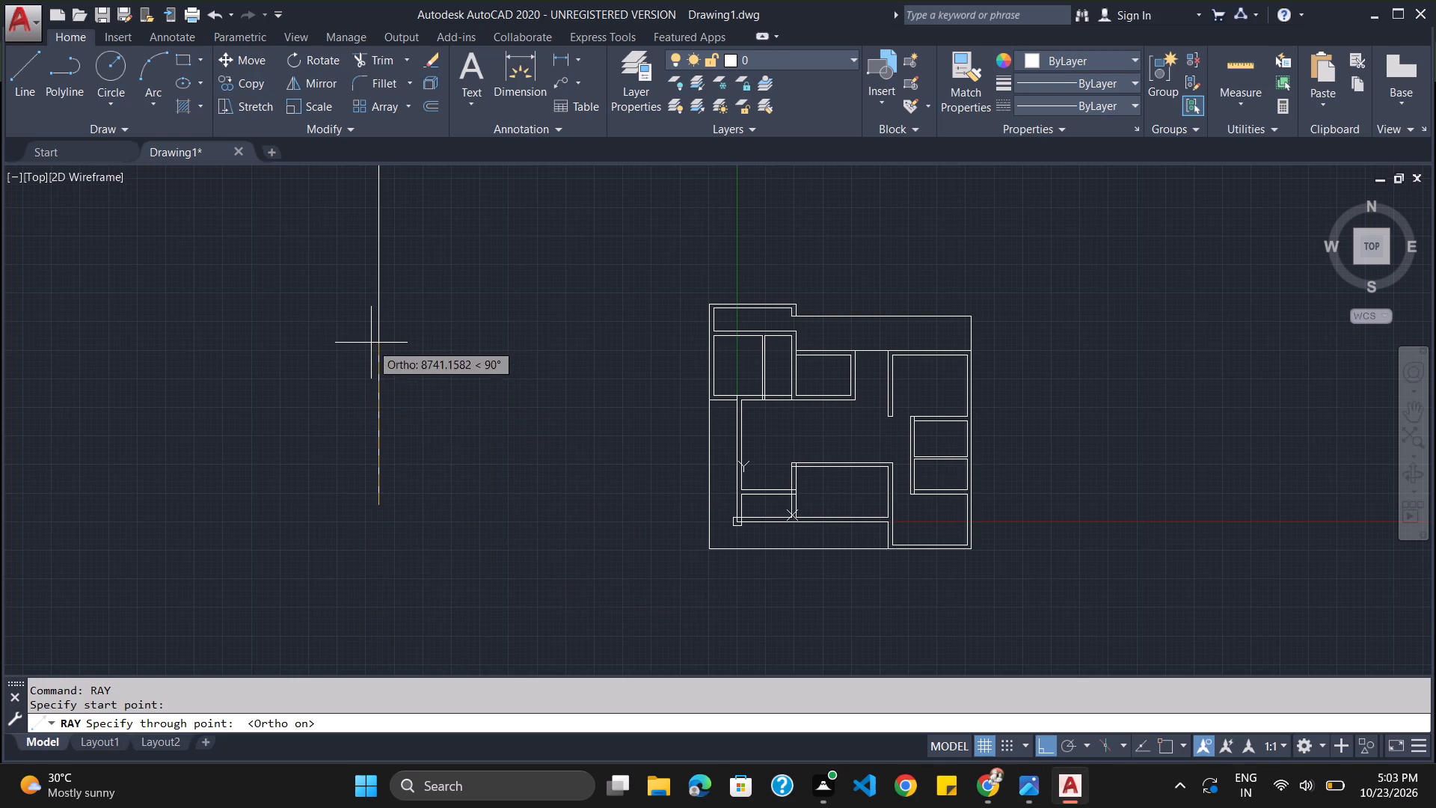
left_click(371, 343)
key("Escape")
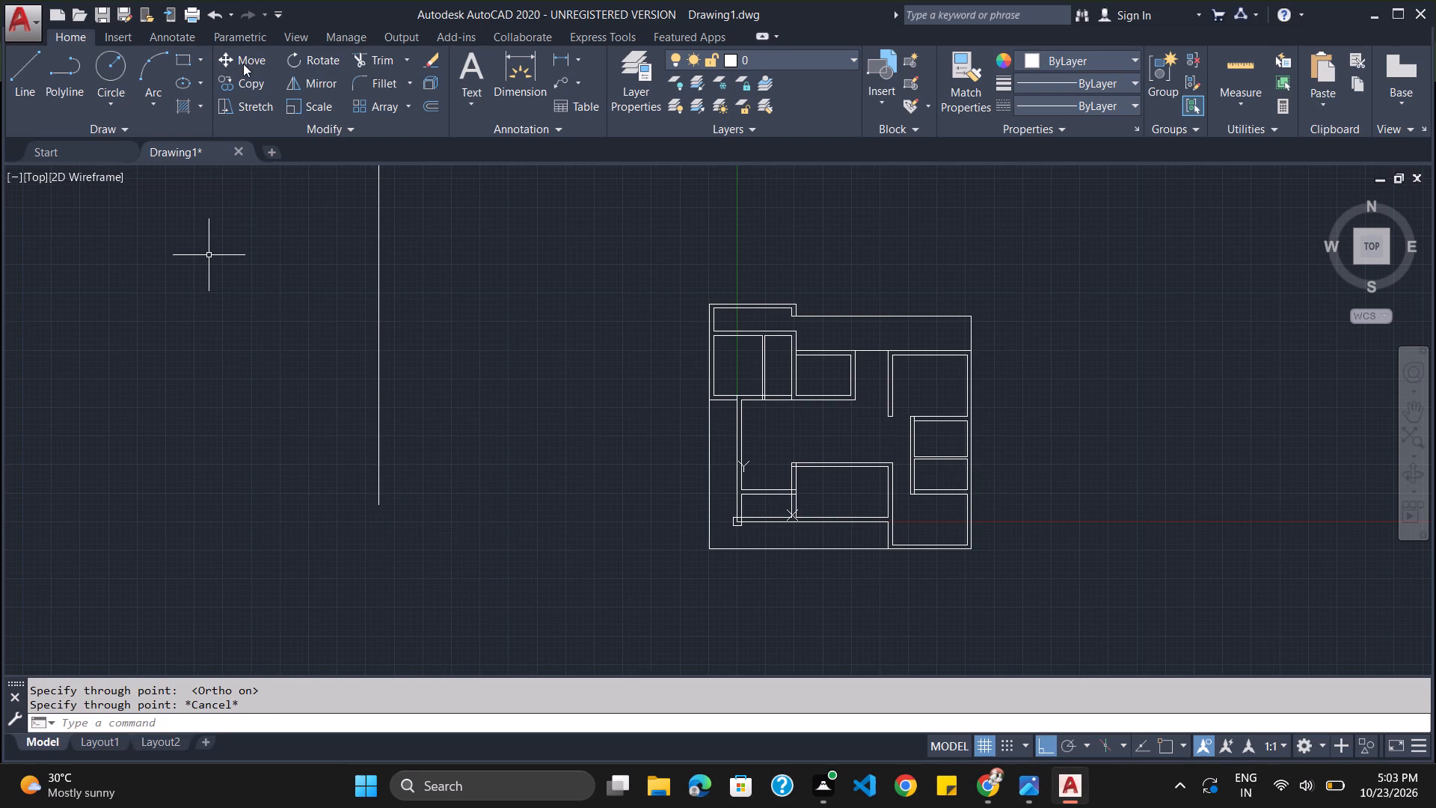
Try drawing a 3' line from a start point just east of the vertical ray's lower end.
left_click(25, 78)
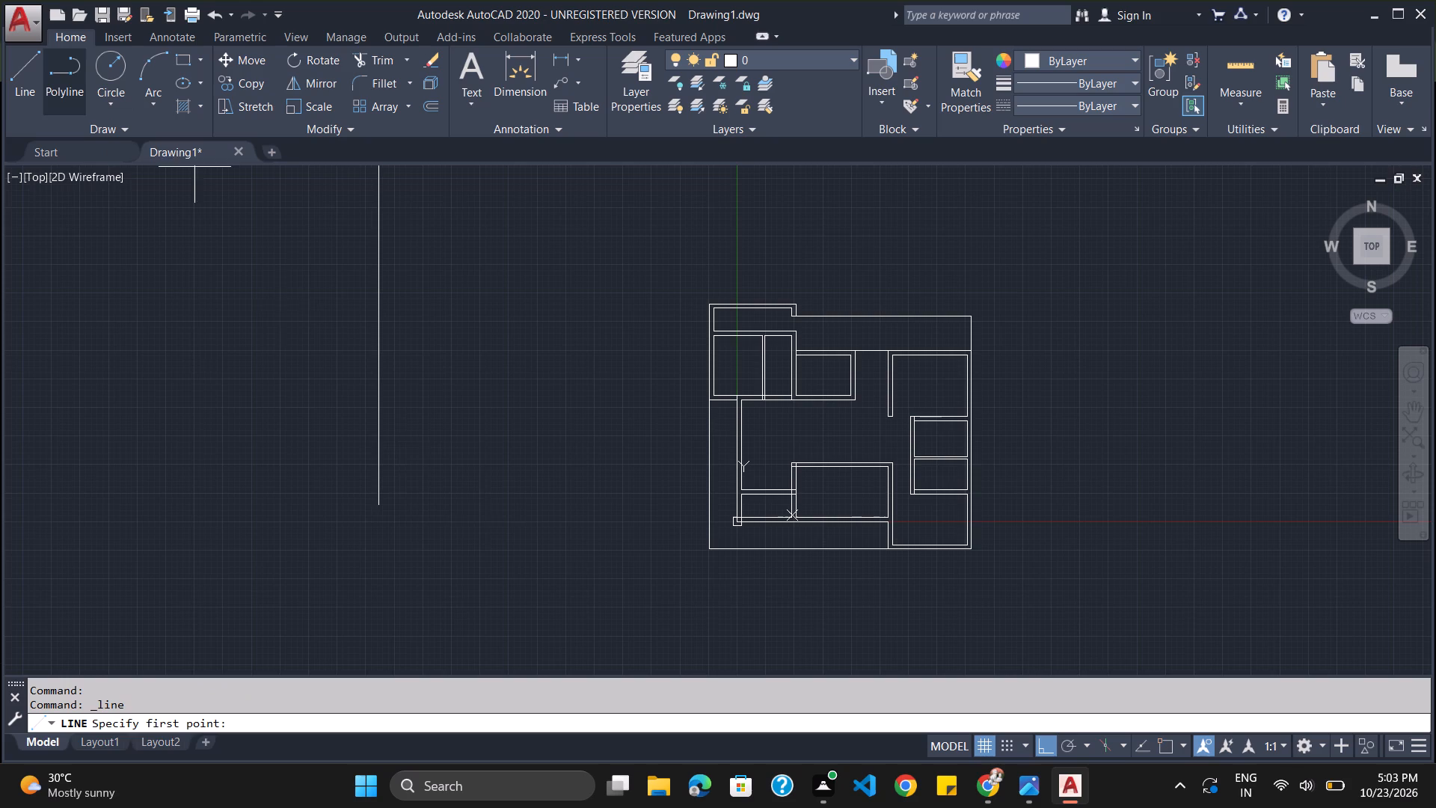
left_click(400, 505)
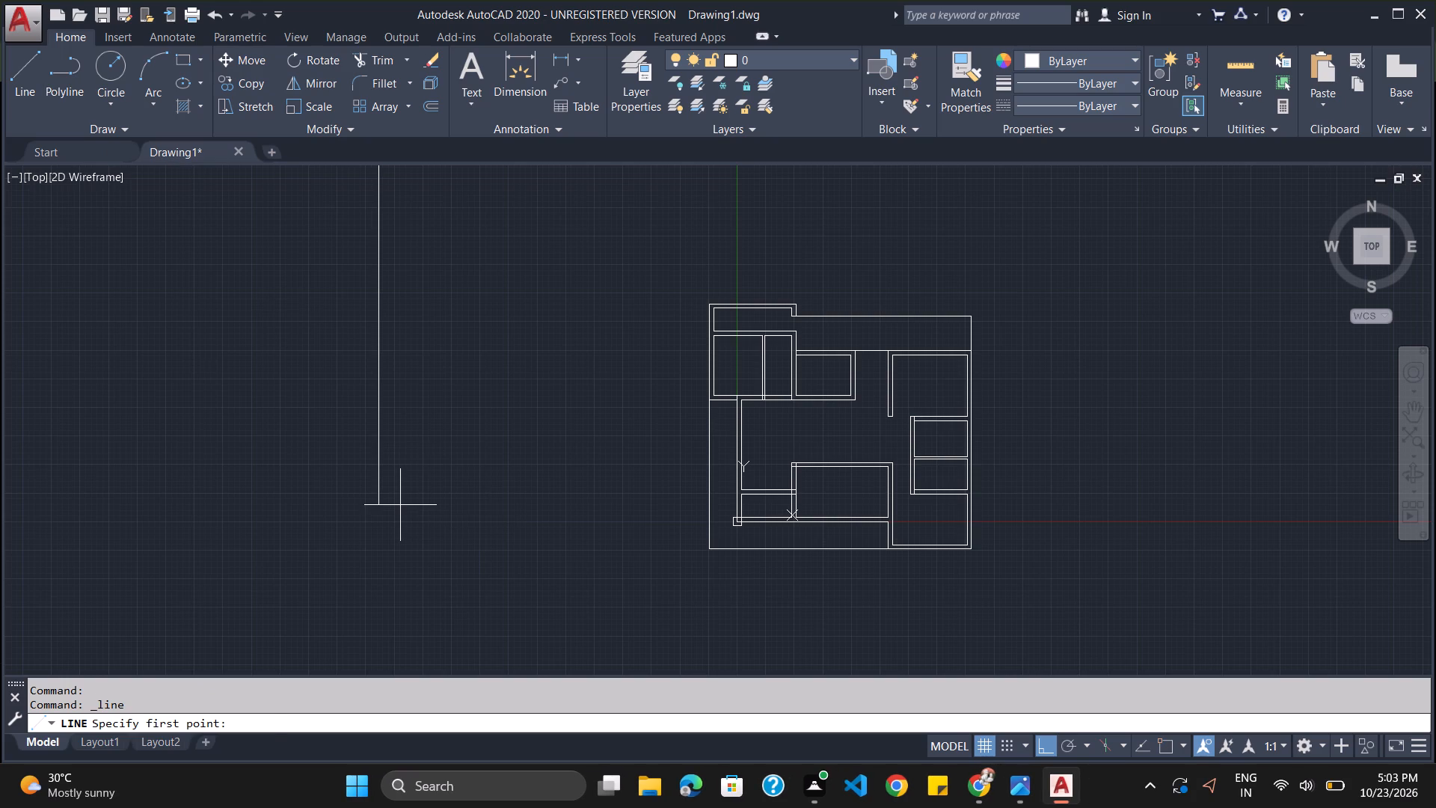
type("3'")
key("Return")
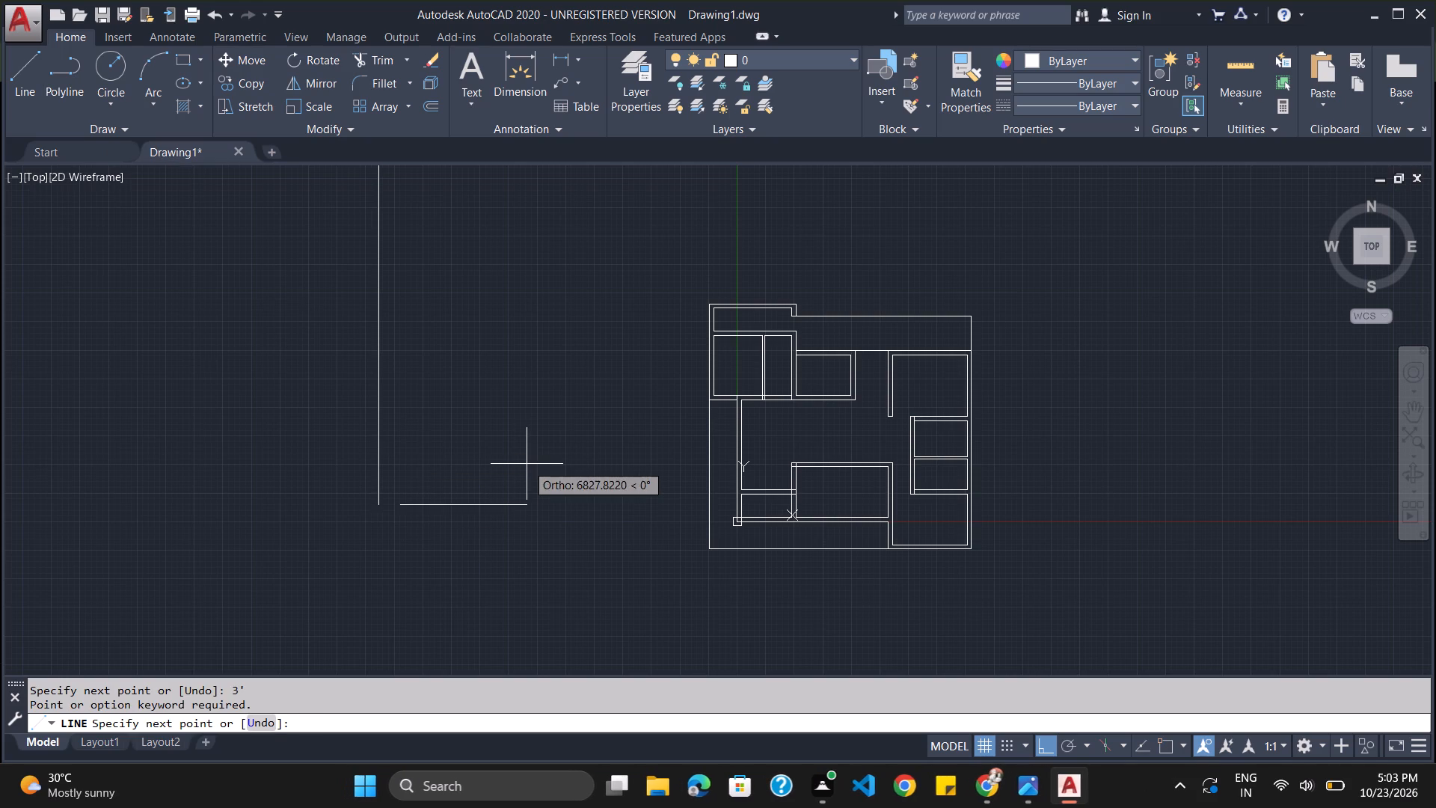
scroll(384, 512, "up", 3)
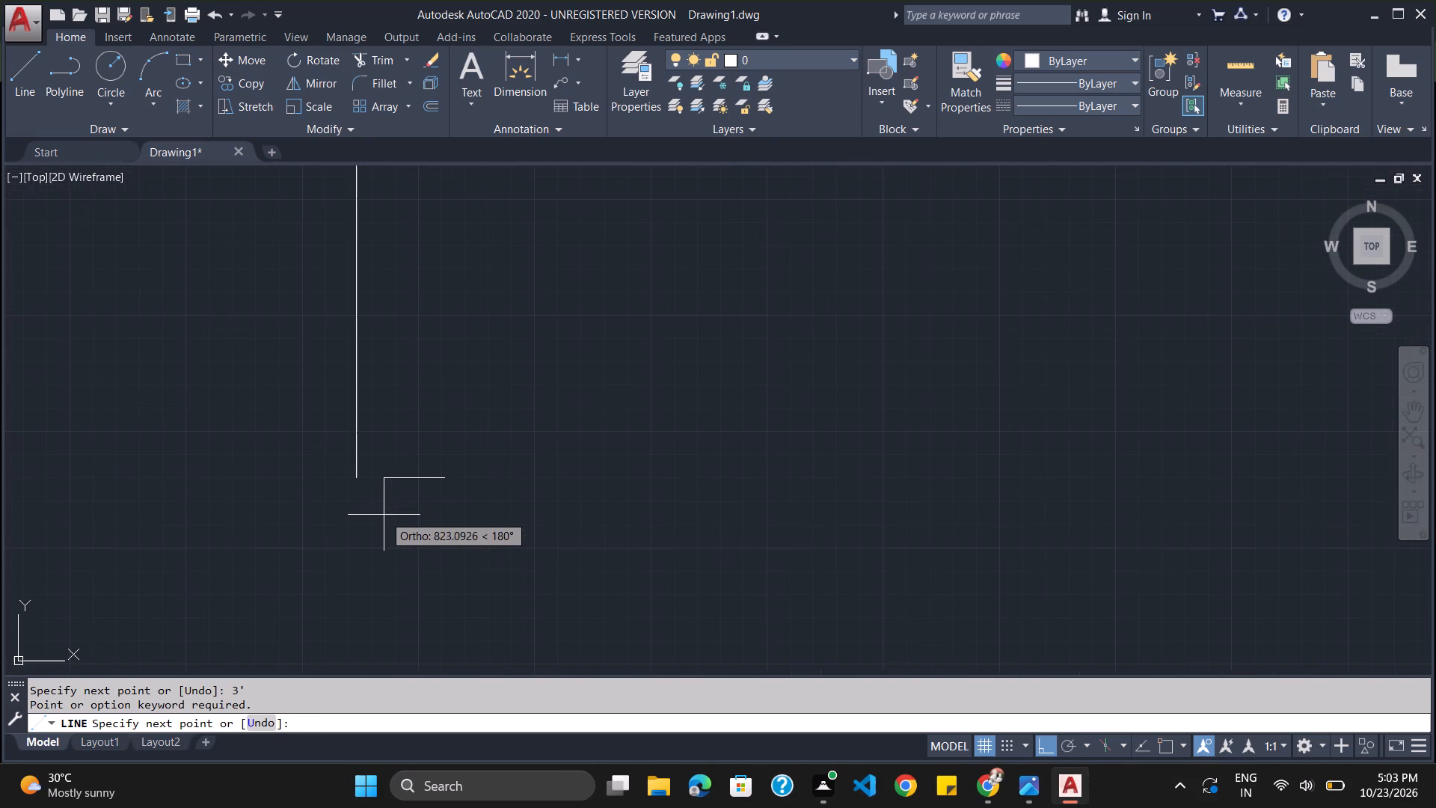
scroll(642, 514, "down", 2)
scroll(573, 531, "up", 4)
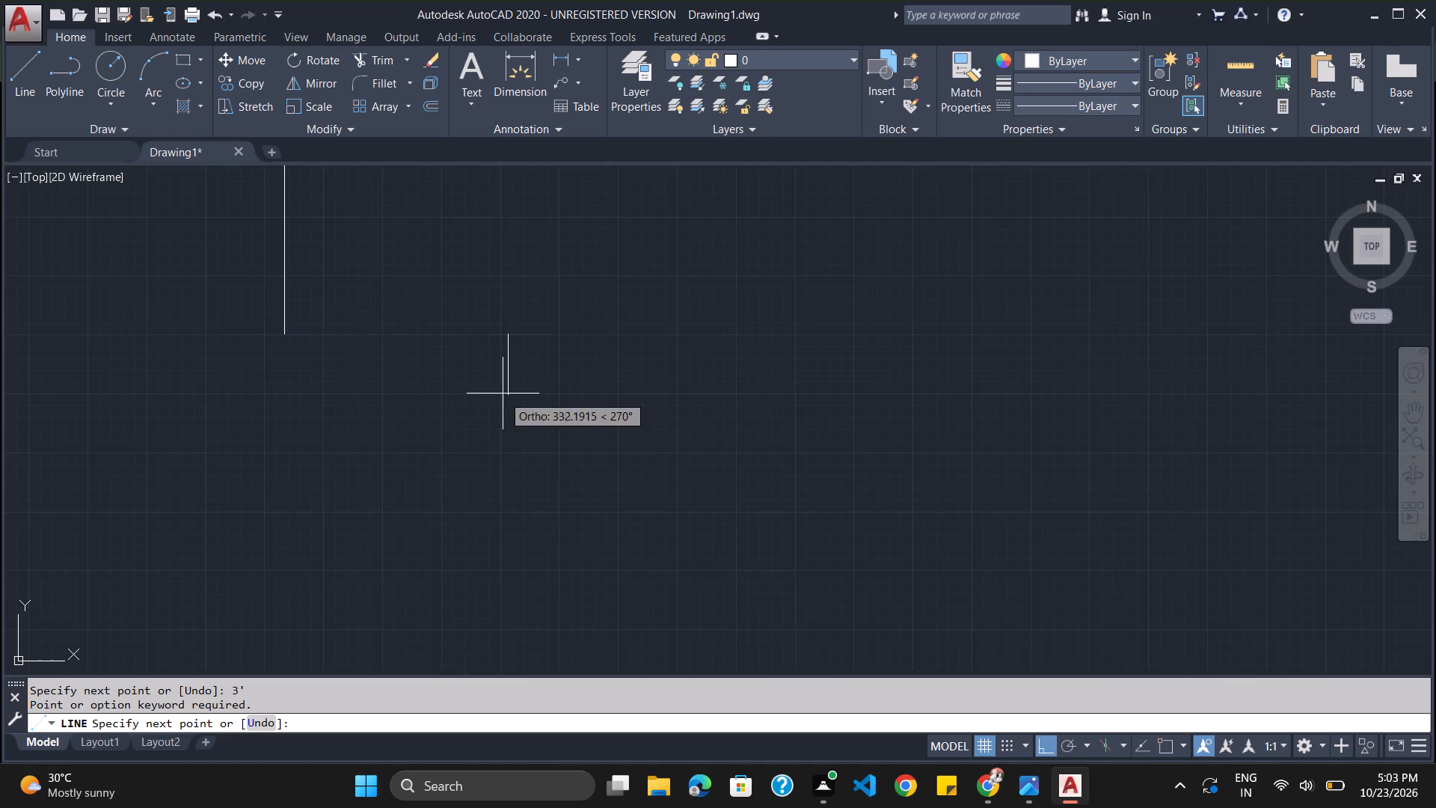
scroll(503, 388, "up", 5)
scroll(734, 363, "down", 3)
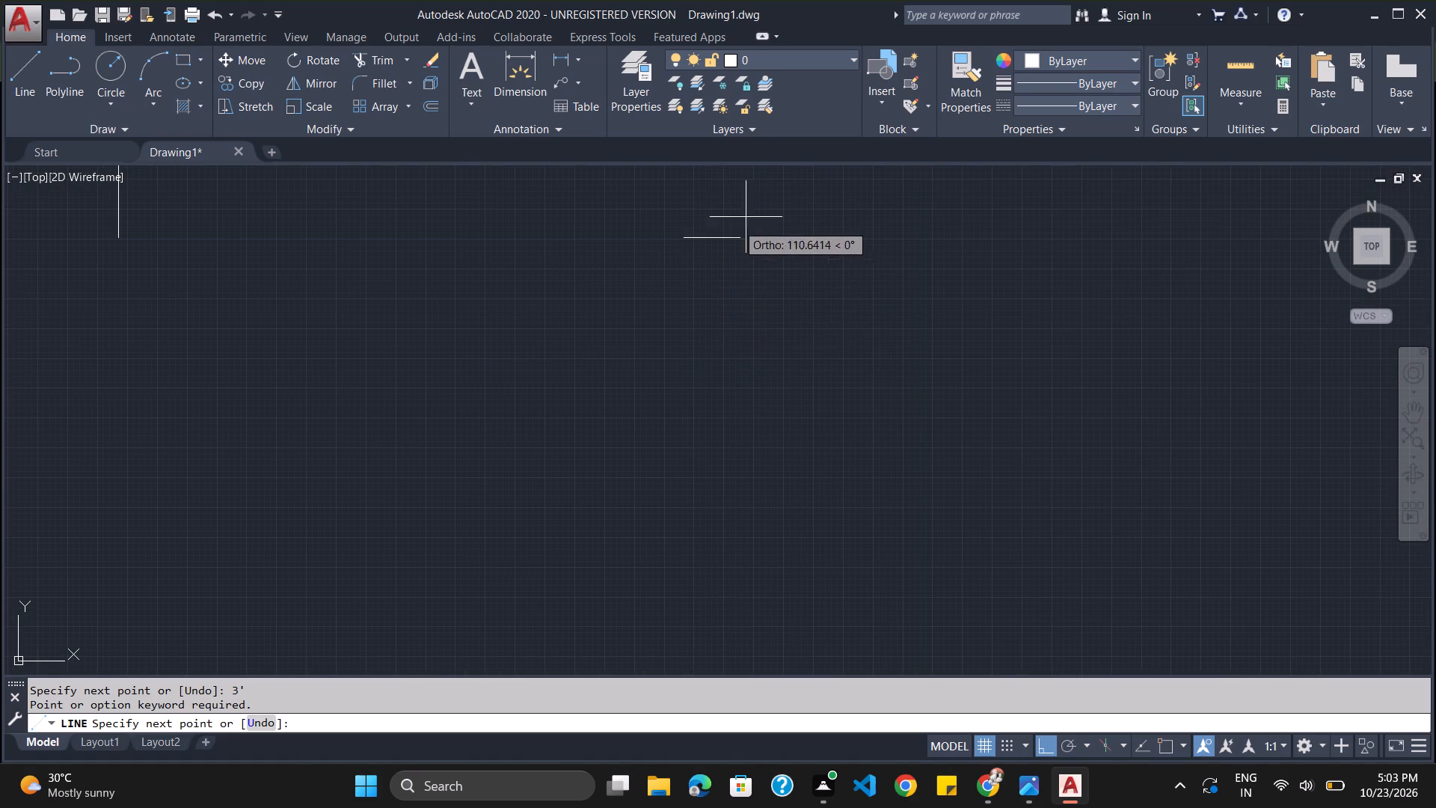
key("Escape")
Erase the vertical ray west of the floor plan.
scroll(260, 338, "down", 3)
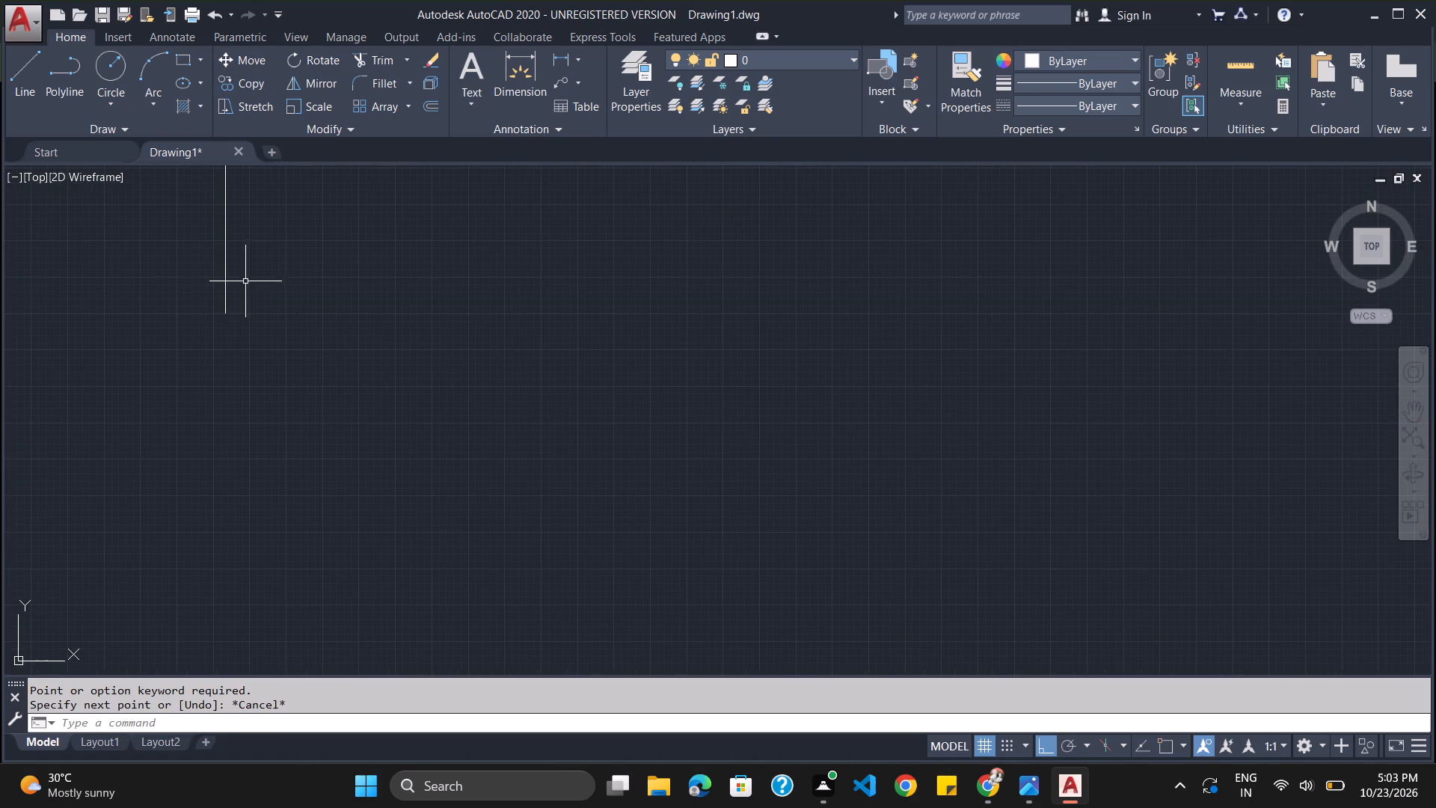
left_click(225, 289)
key("Delete")
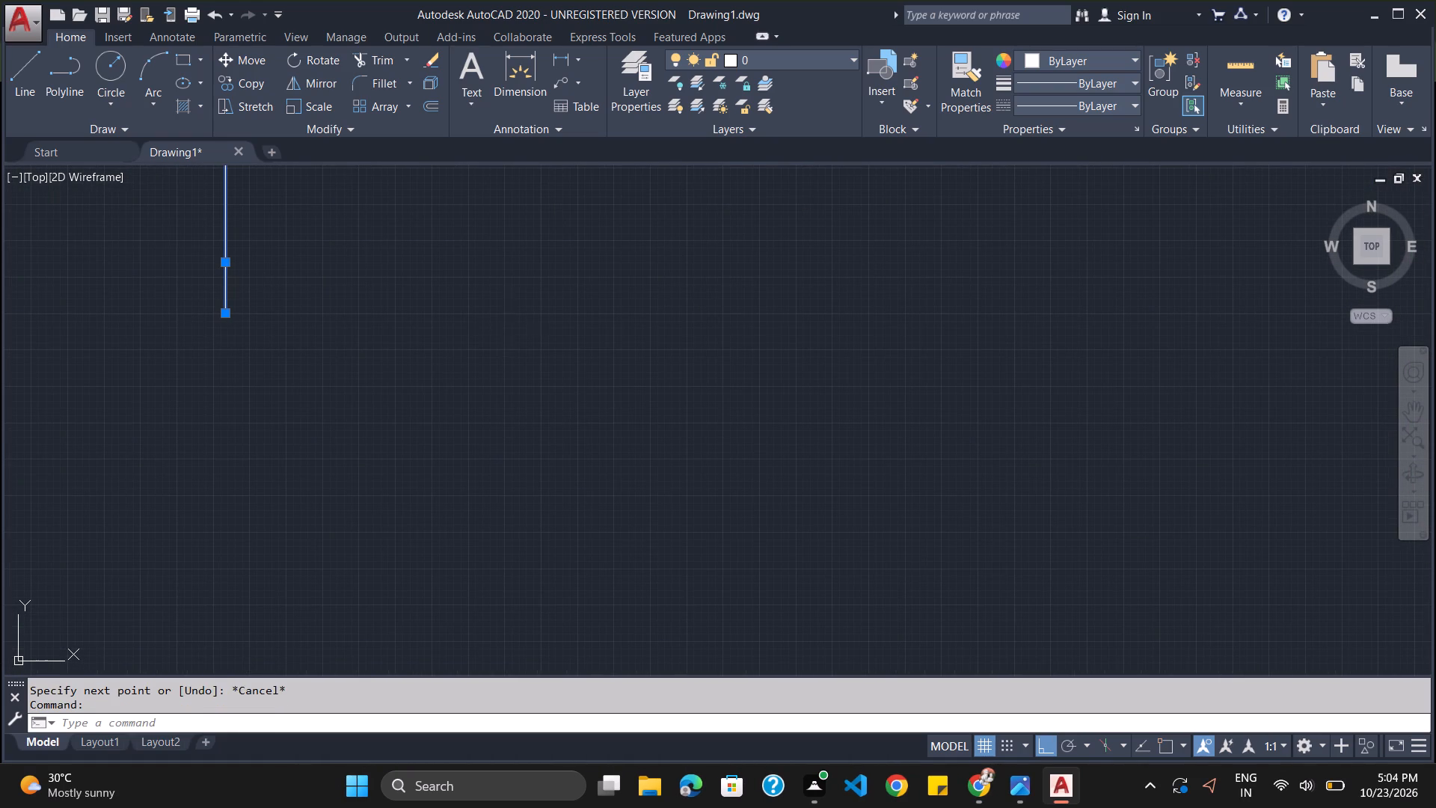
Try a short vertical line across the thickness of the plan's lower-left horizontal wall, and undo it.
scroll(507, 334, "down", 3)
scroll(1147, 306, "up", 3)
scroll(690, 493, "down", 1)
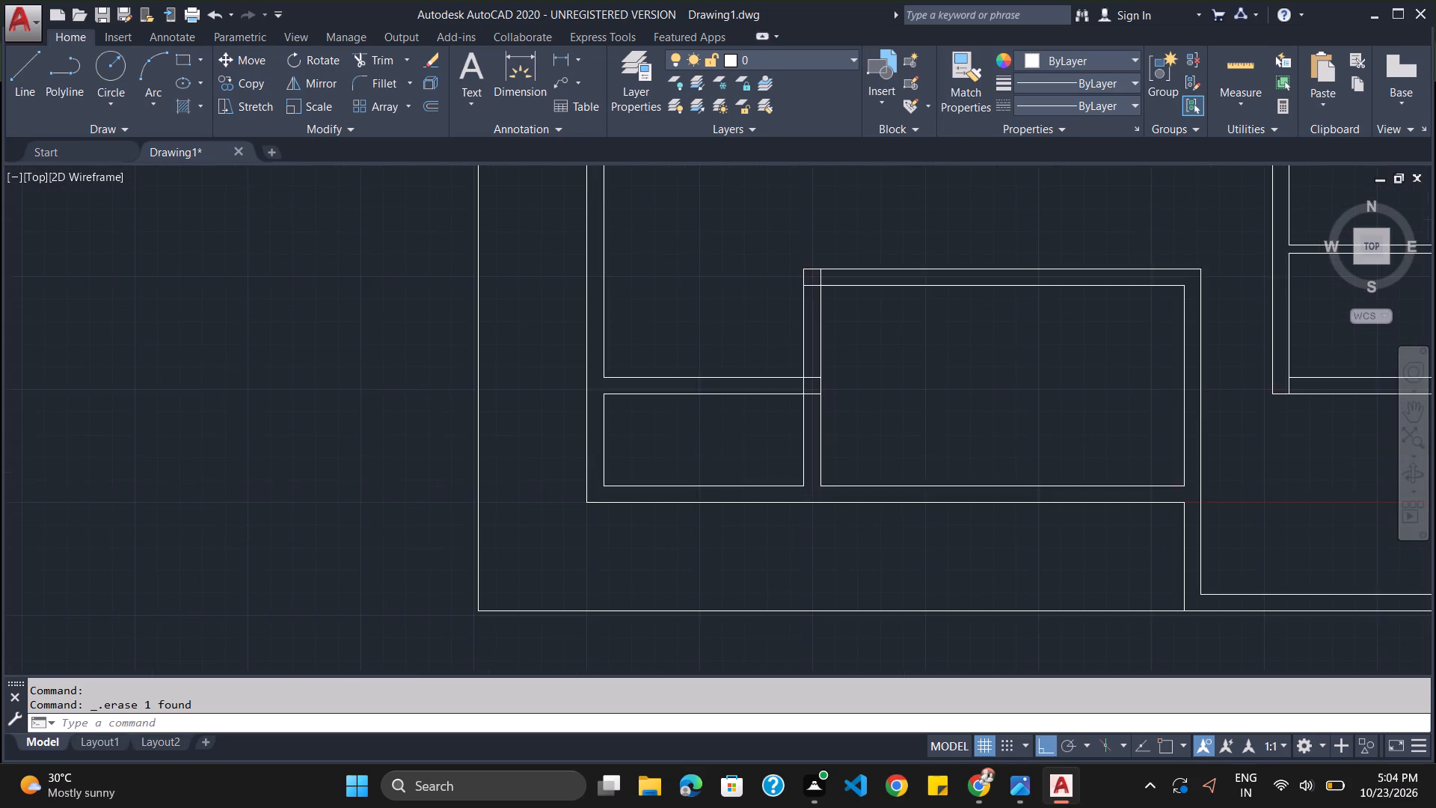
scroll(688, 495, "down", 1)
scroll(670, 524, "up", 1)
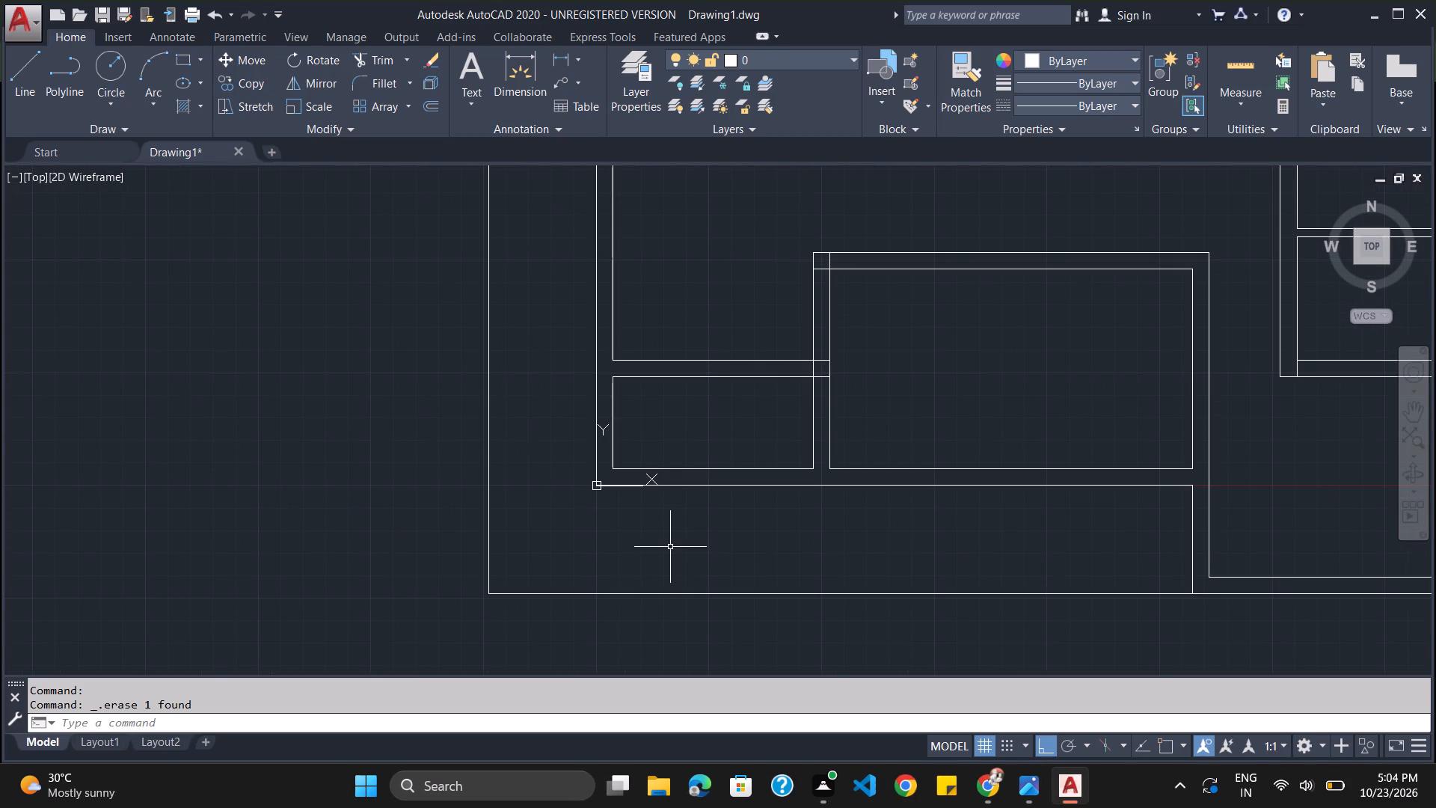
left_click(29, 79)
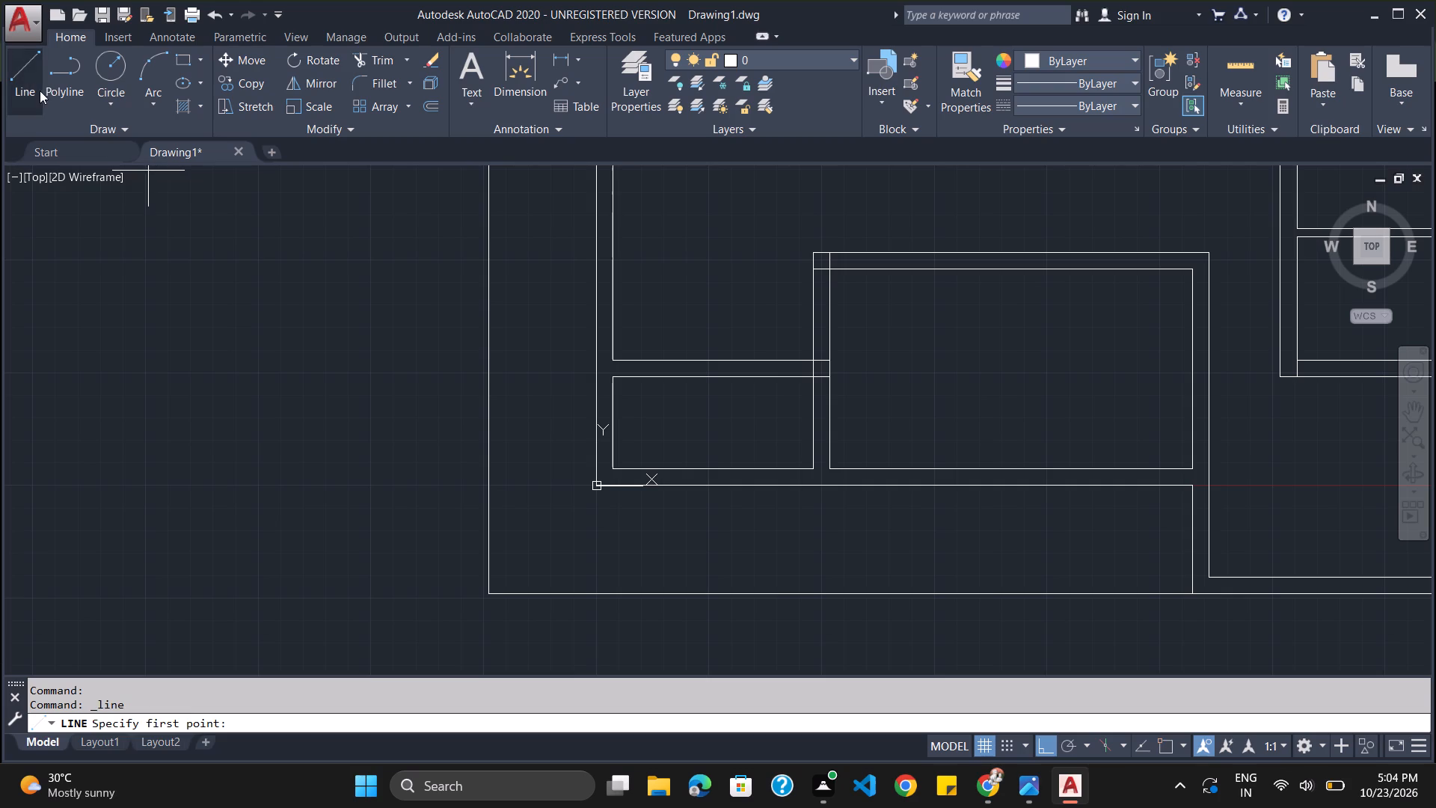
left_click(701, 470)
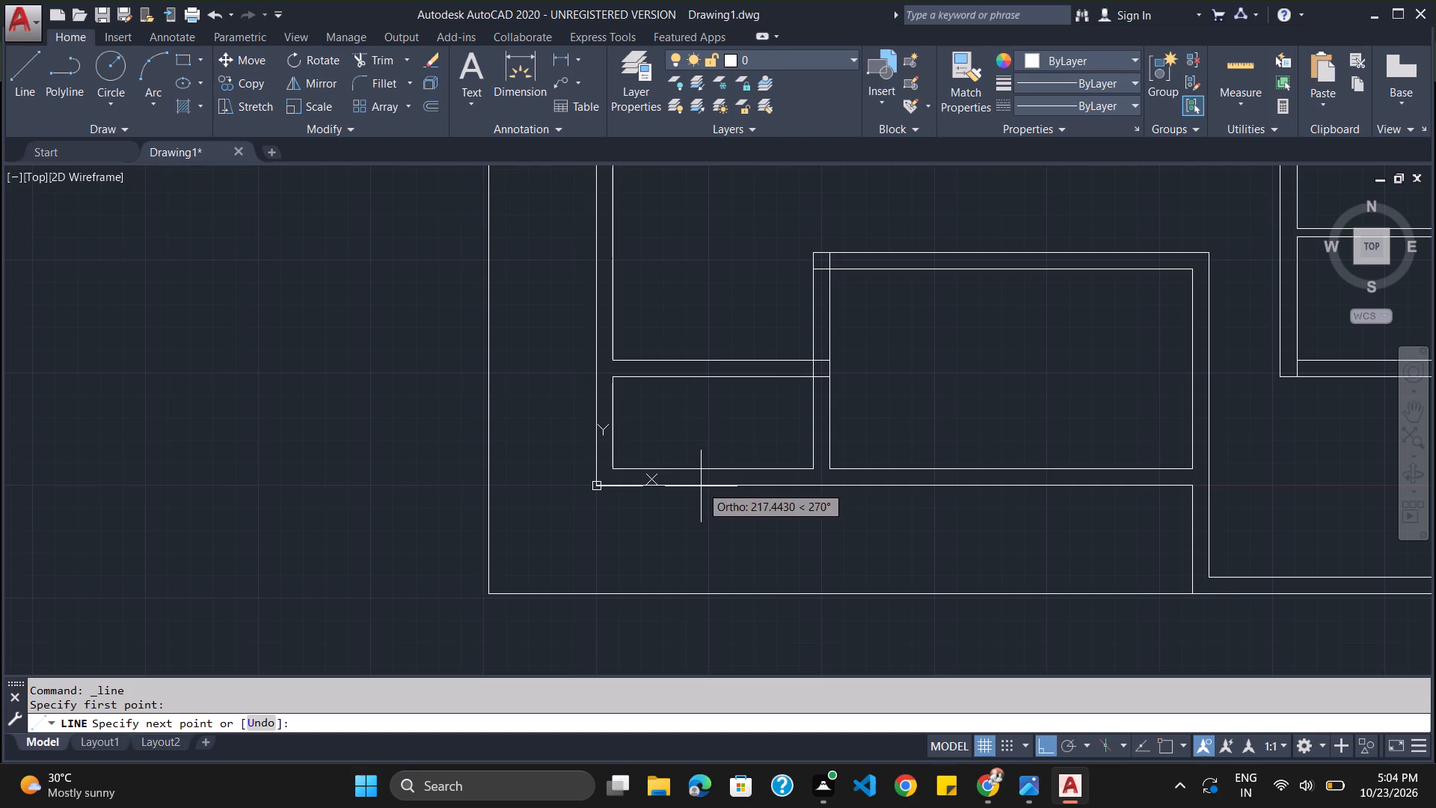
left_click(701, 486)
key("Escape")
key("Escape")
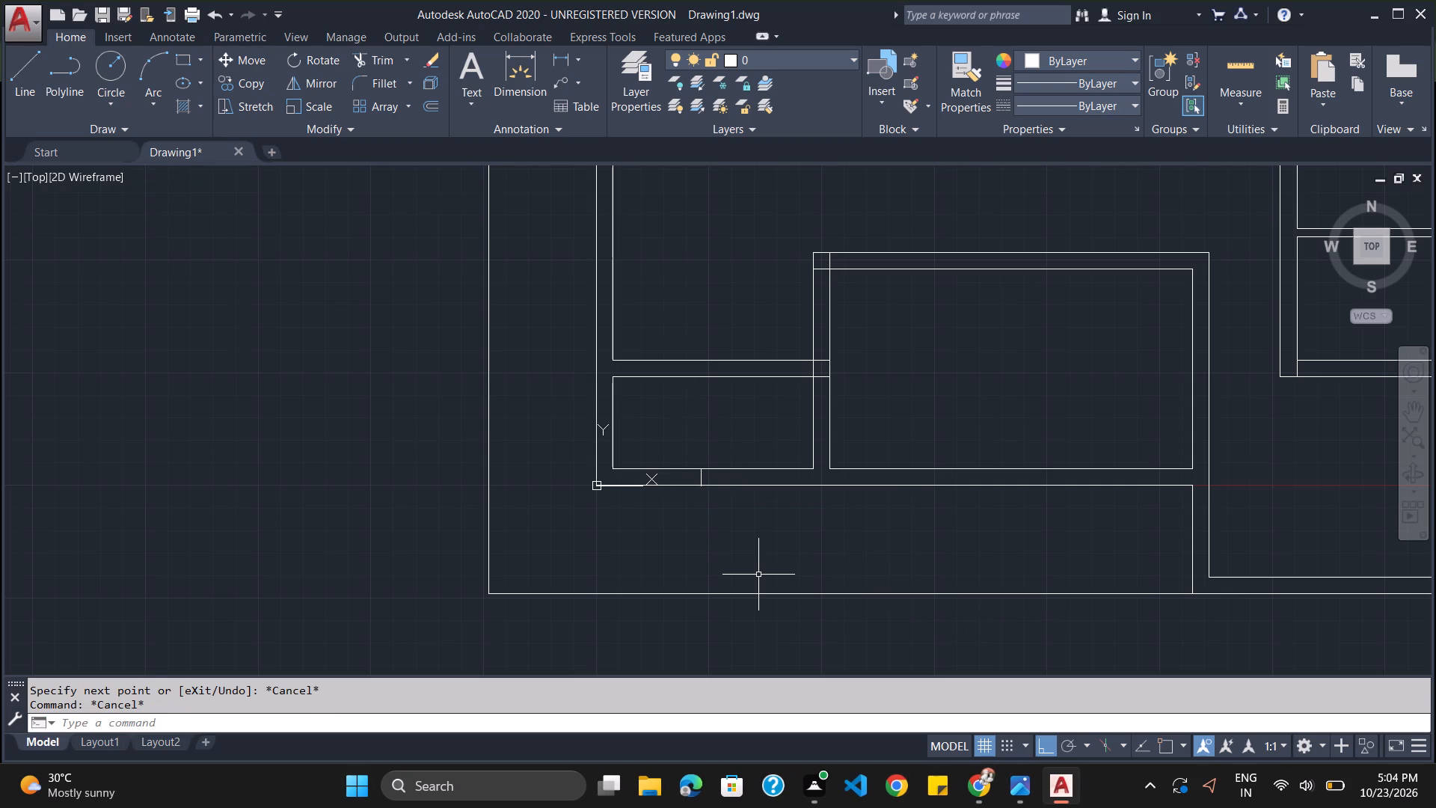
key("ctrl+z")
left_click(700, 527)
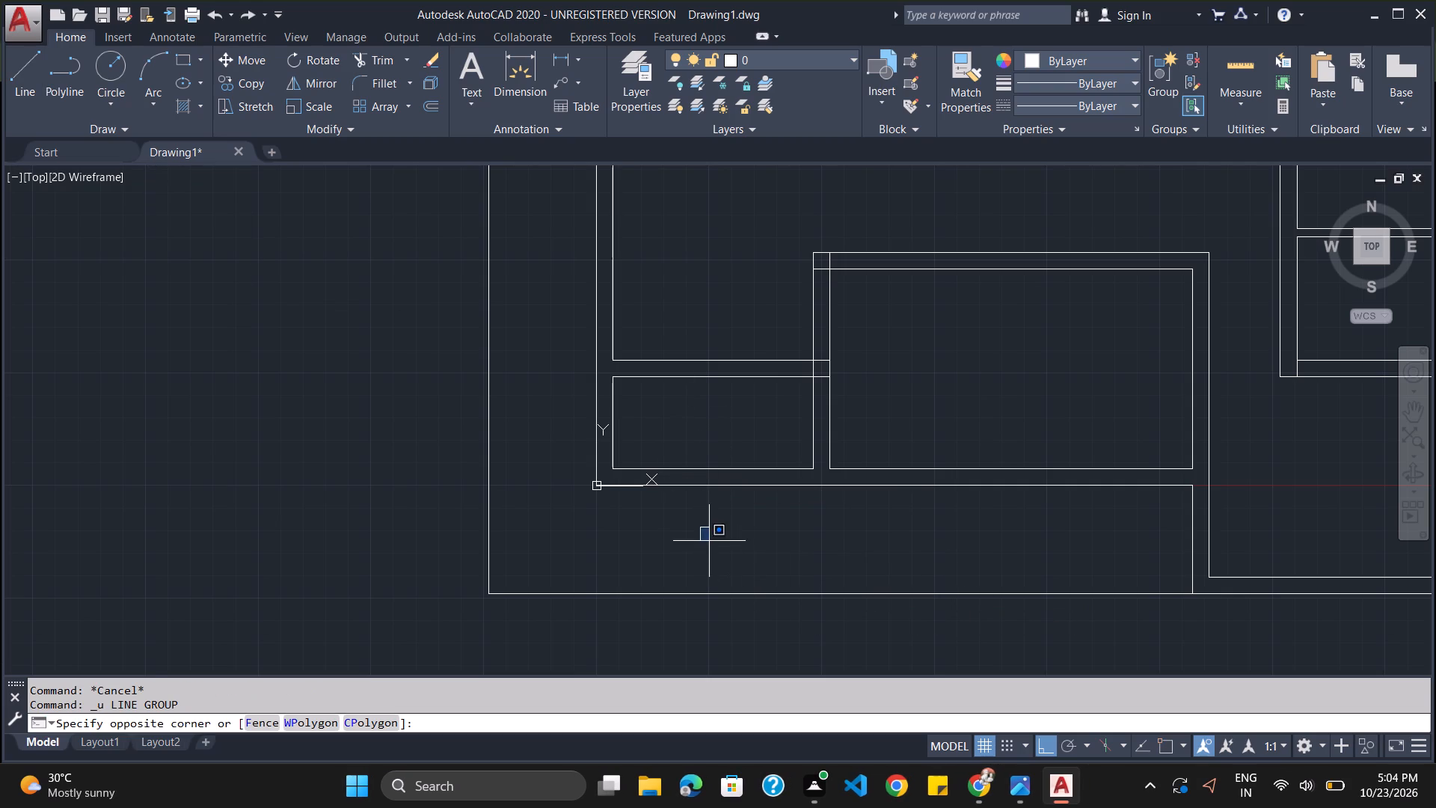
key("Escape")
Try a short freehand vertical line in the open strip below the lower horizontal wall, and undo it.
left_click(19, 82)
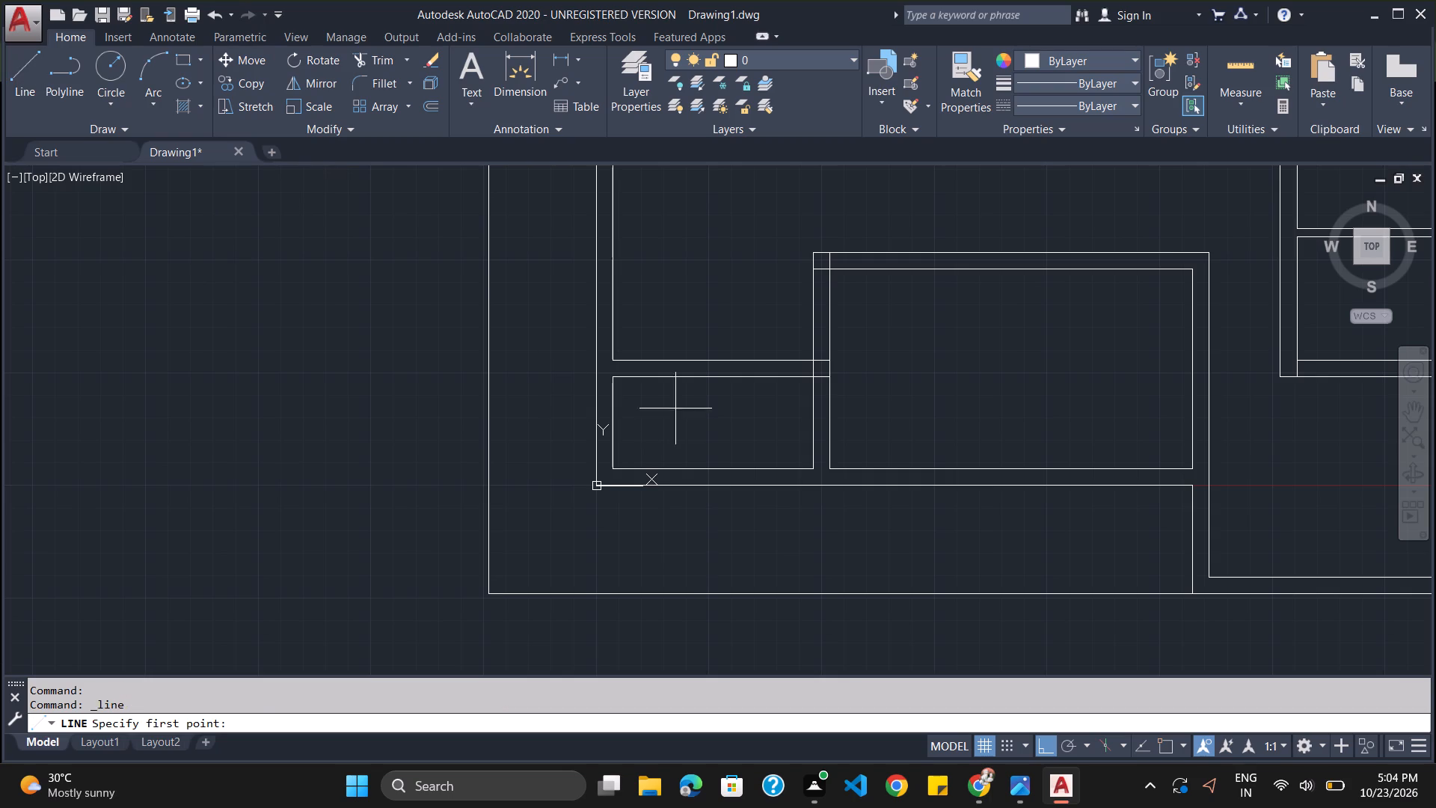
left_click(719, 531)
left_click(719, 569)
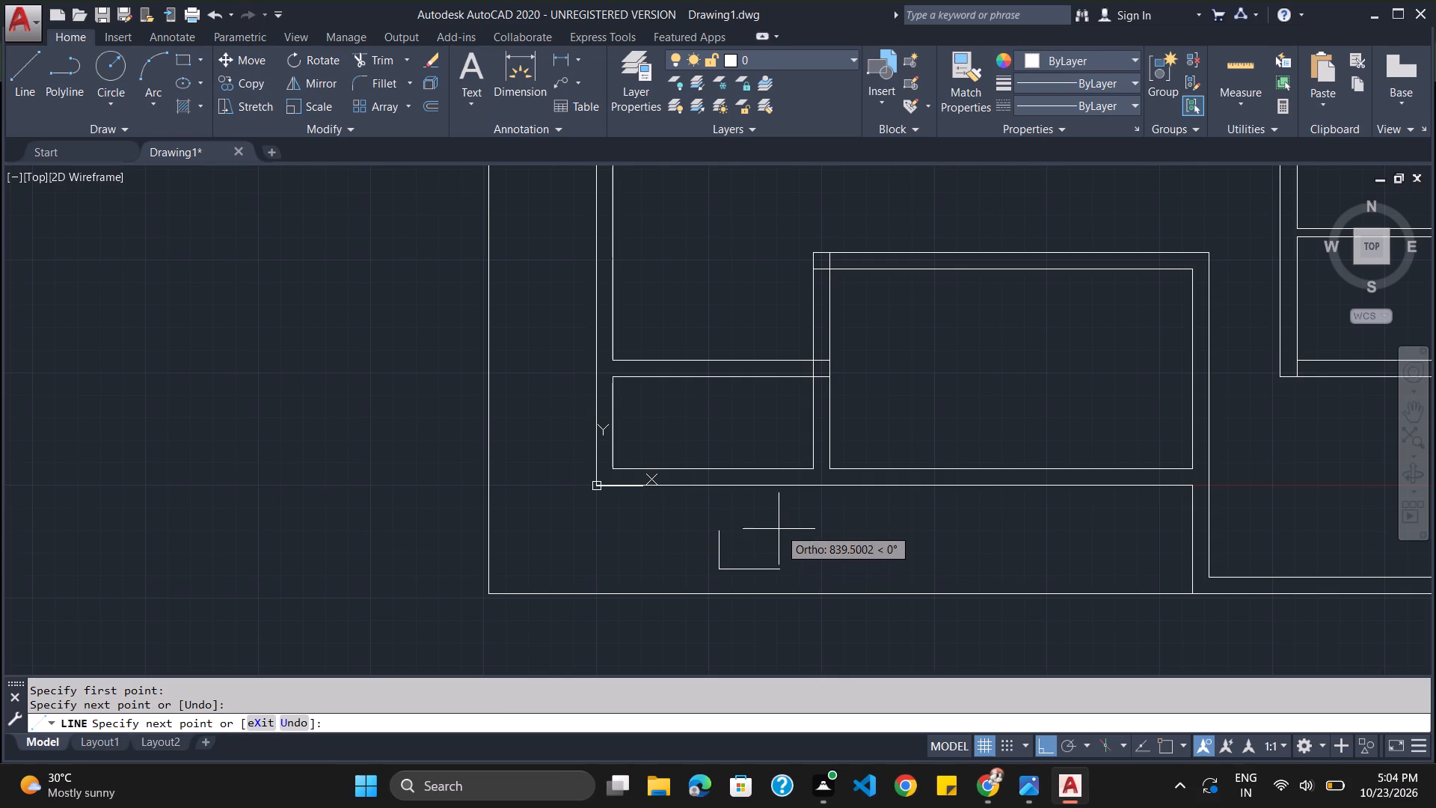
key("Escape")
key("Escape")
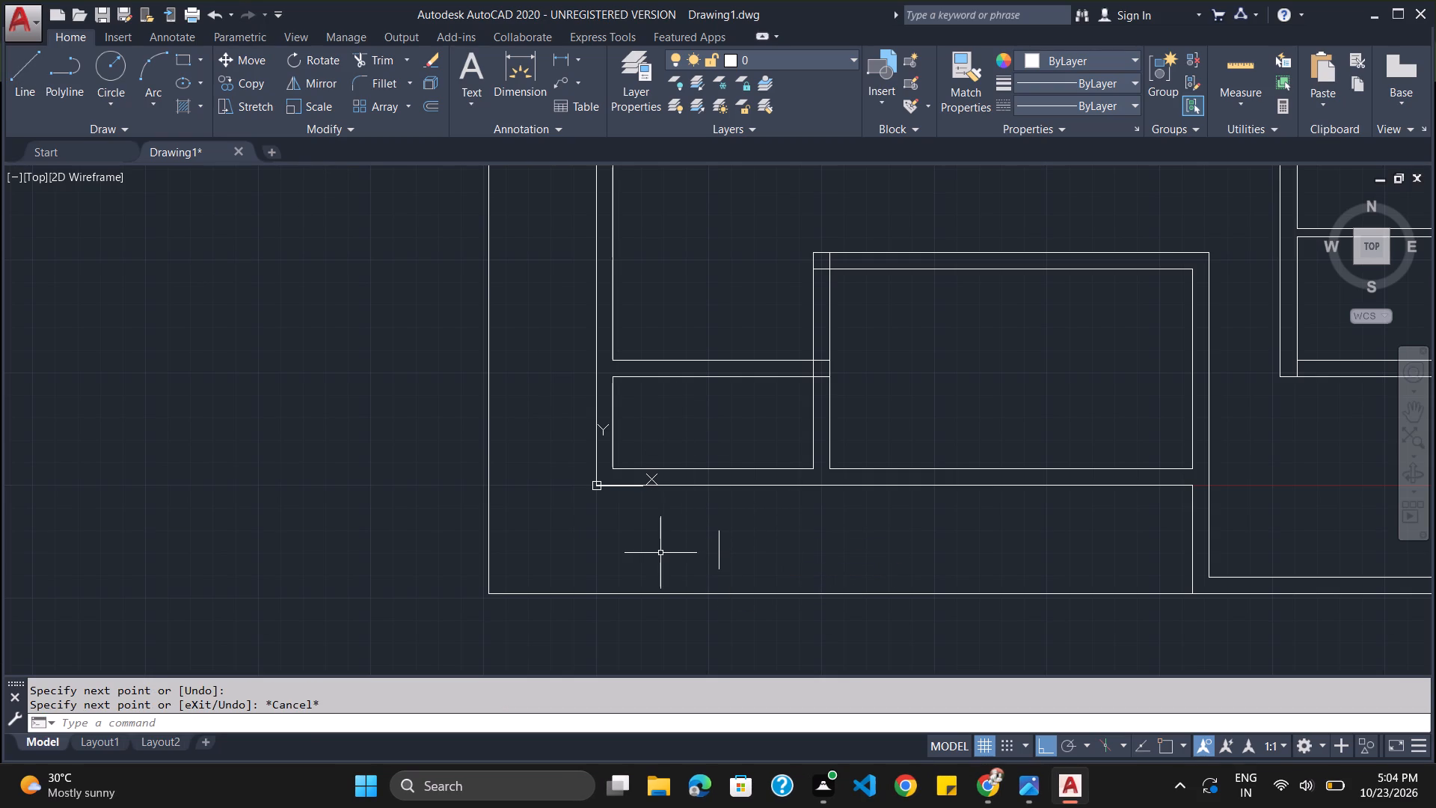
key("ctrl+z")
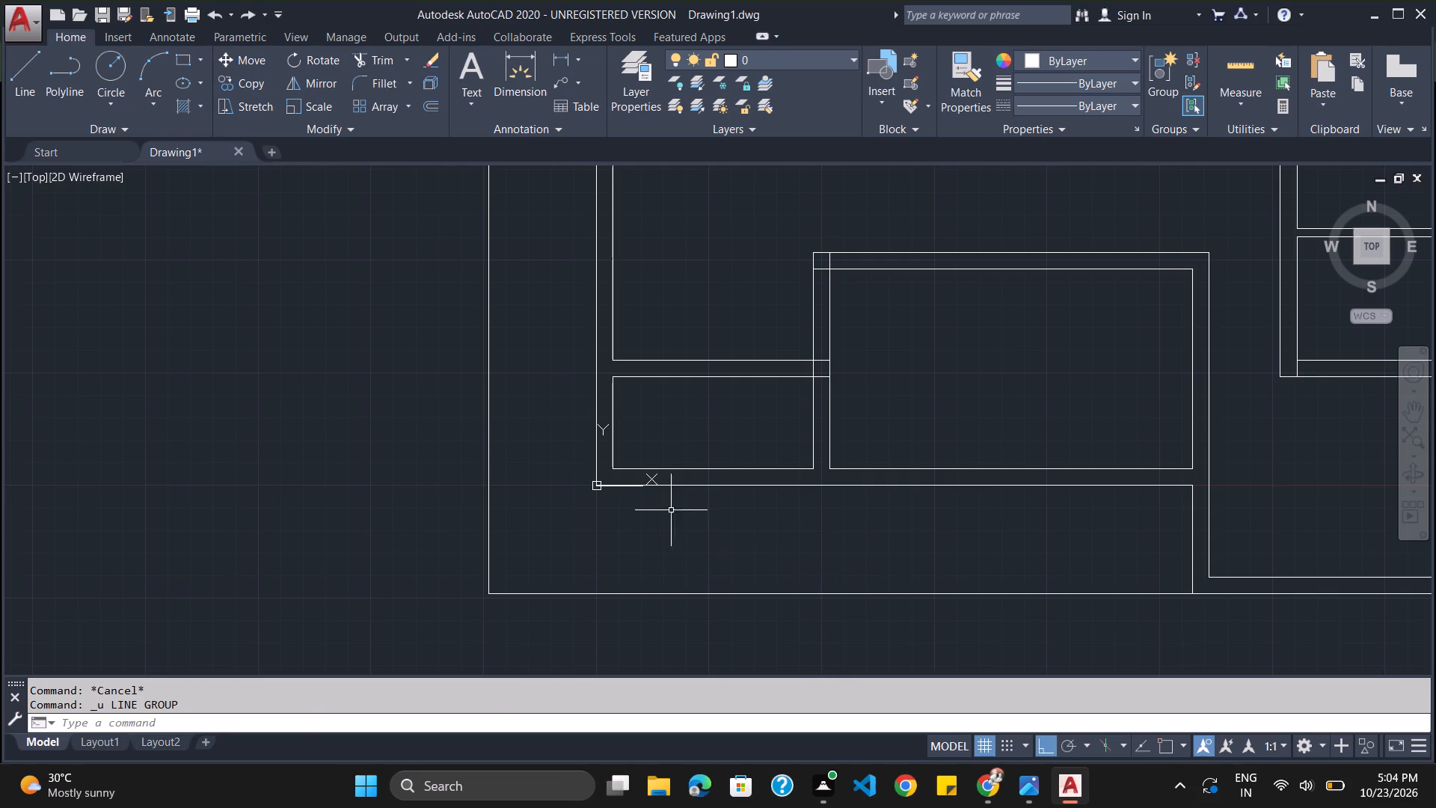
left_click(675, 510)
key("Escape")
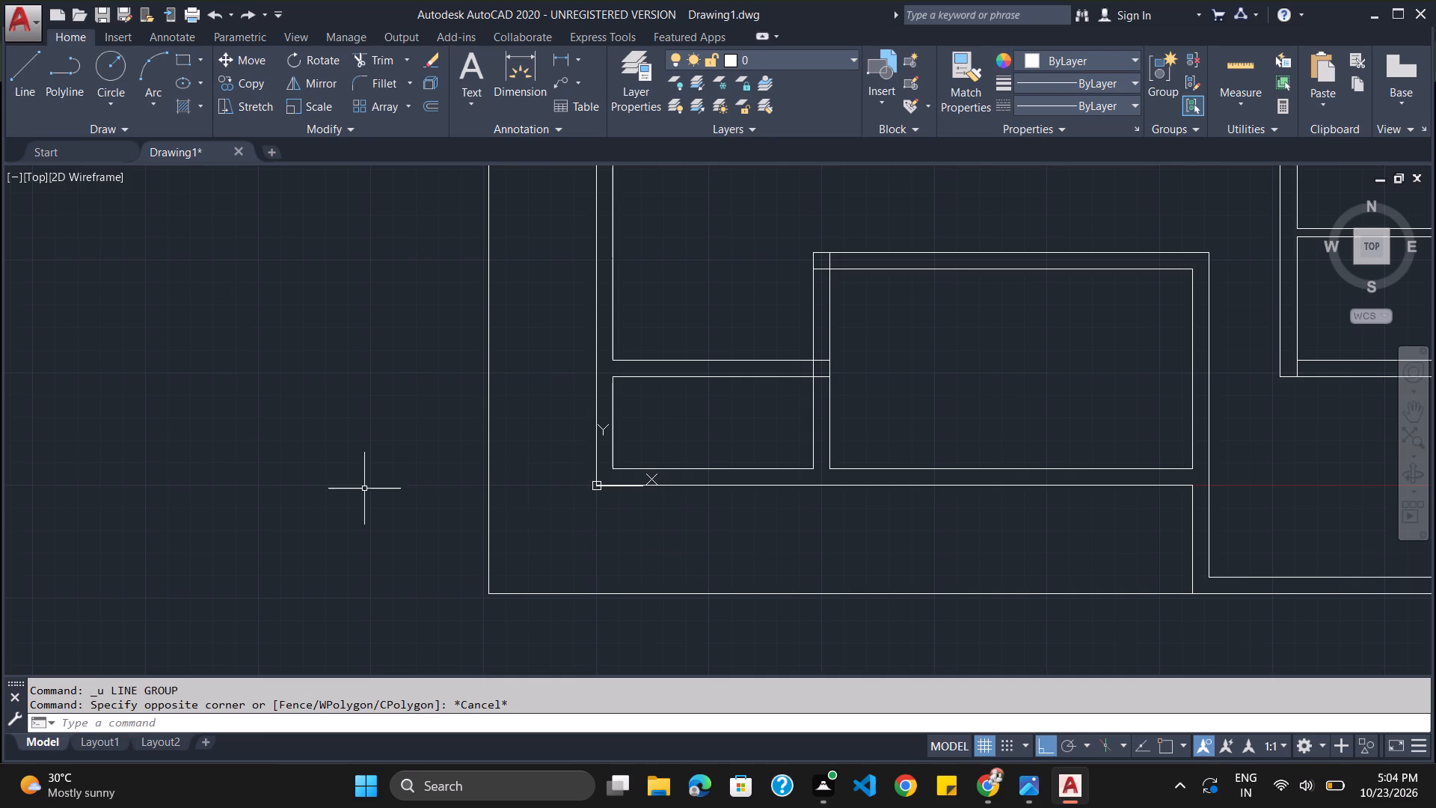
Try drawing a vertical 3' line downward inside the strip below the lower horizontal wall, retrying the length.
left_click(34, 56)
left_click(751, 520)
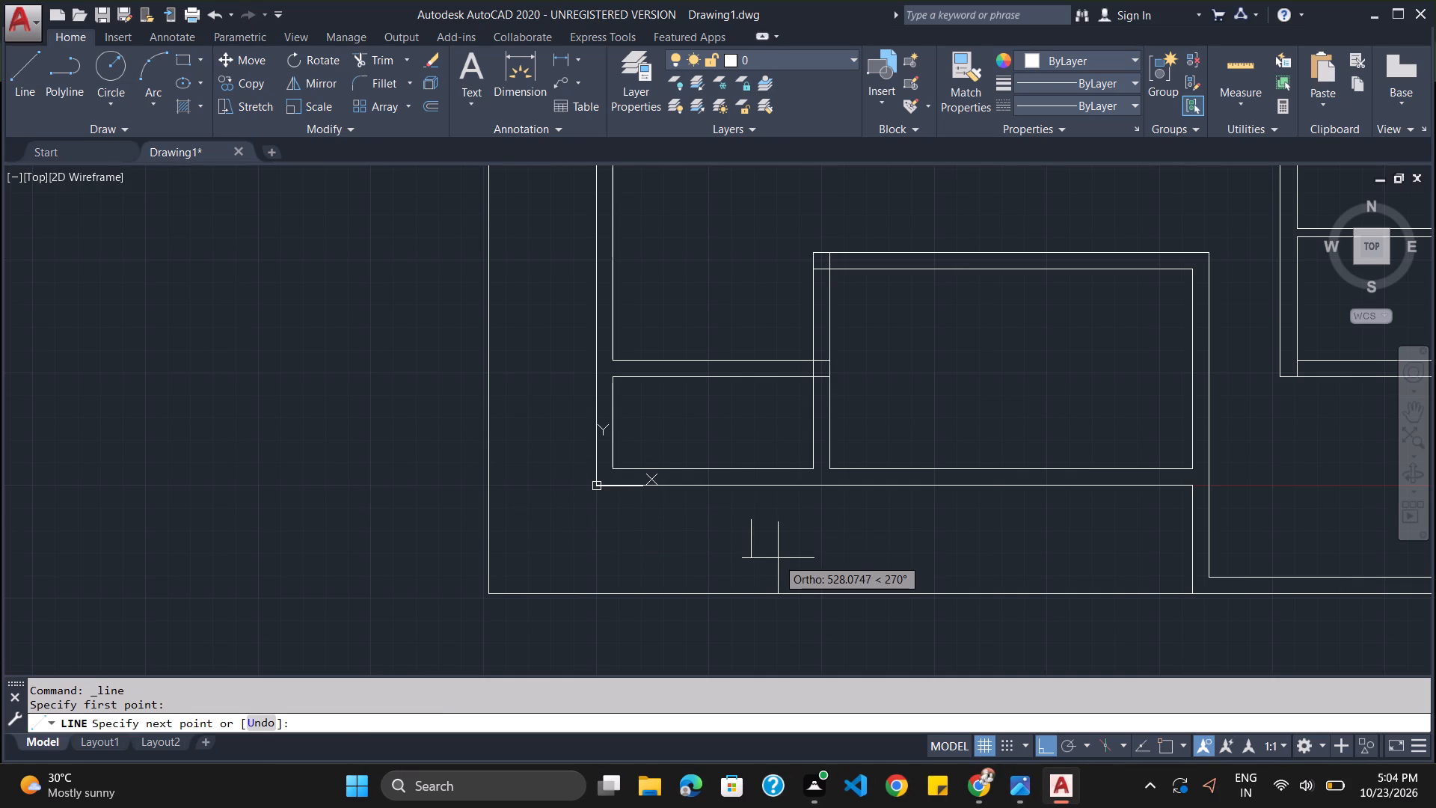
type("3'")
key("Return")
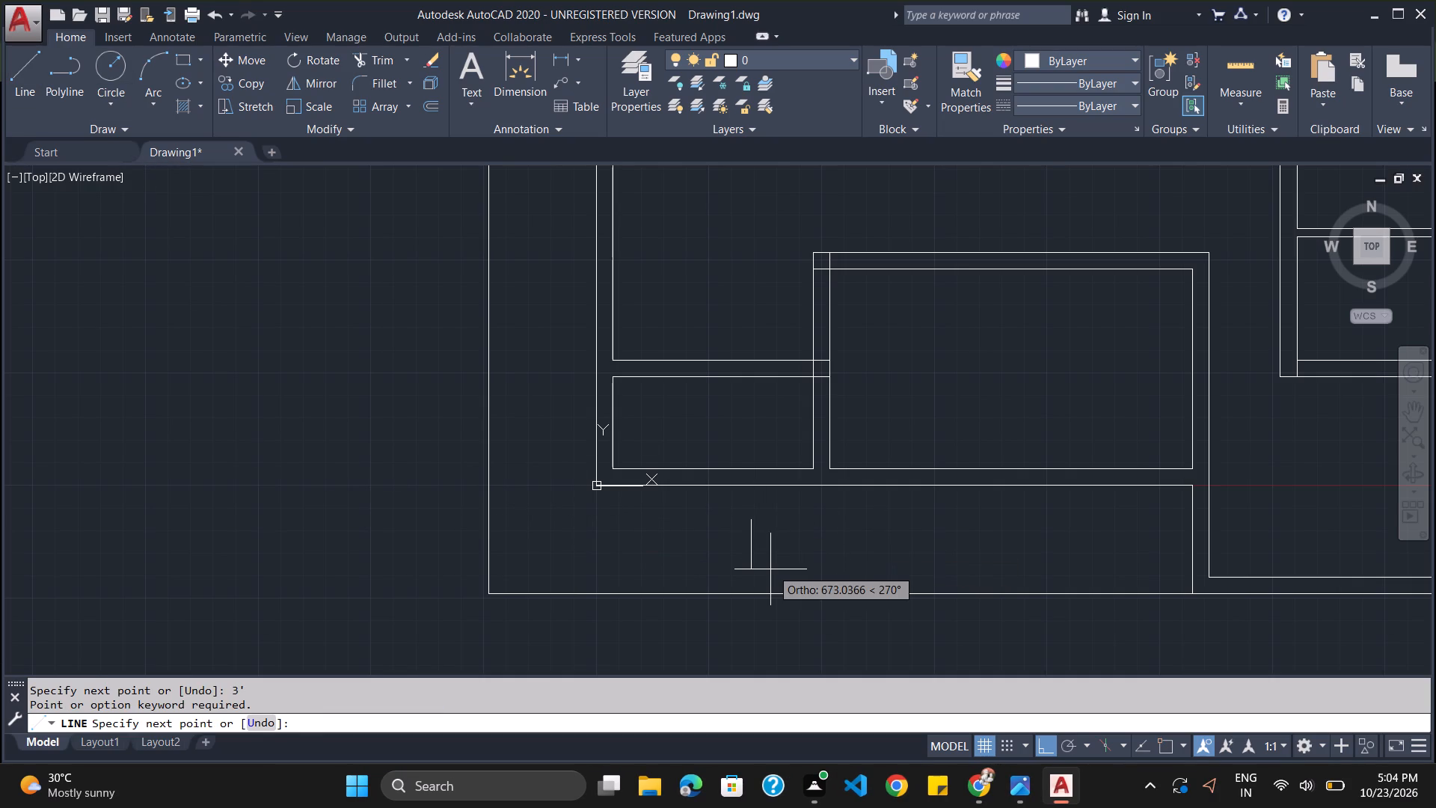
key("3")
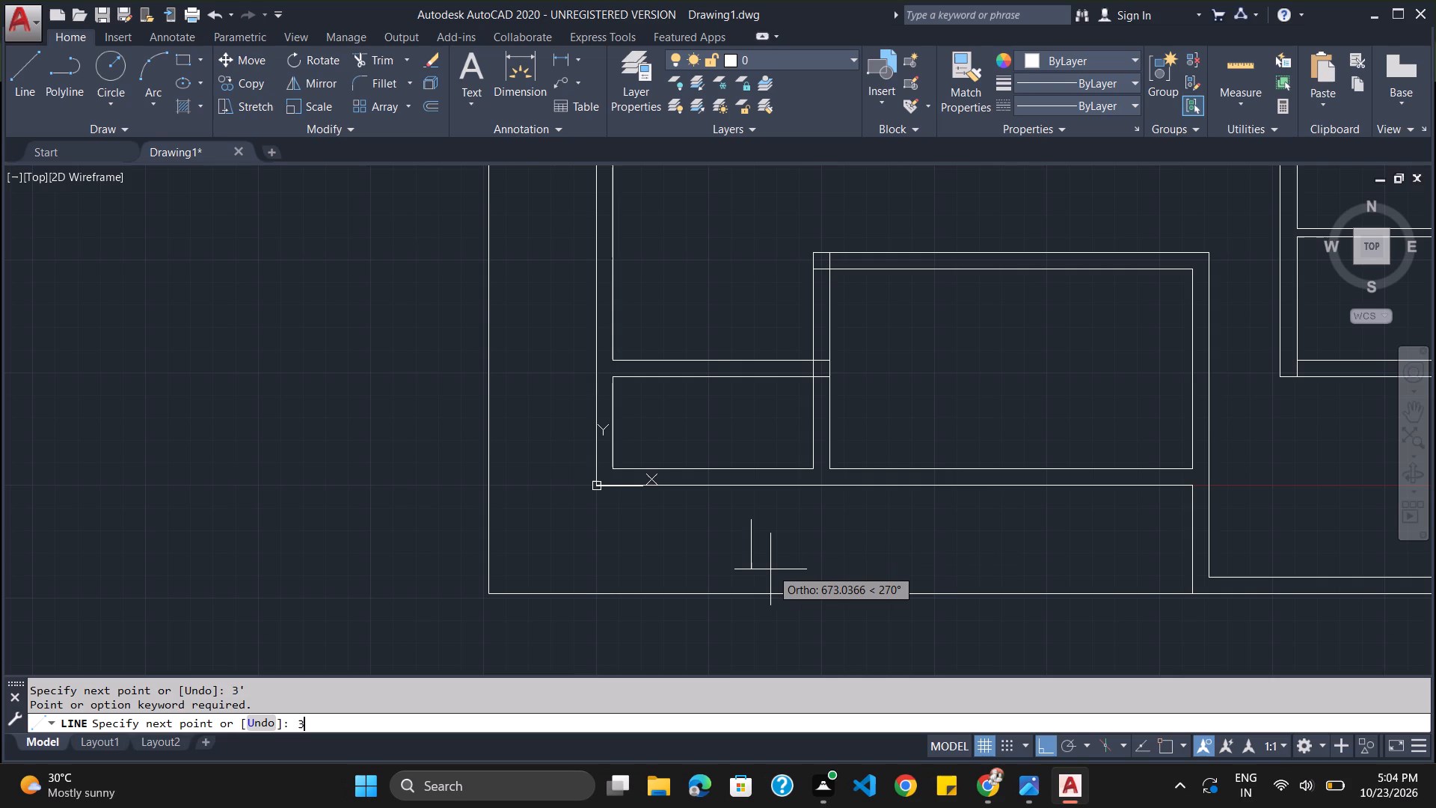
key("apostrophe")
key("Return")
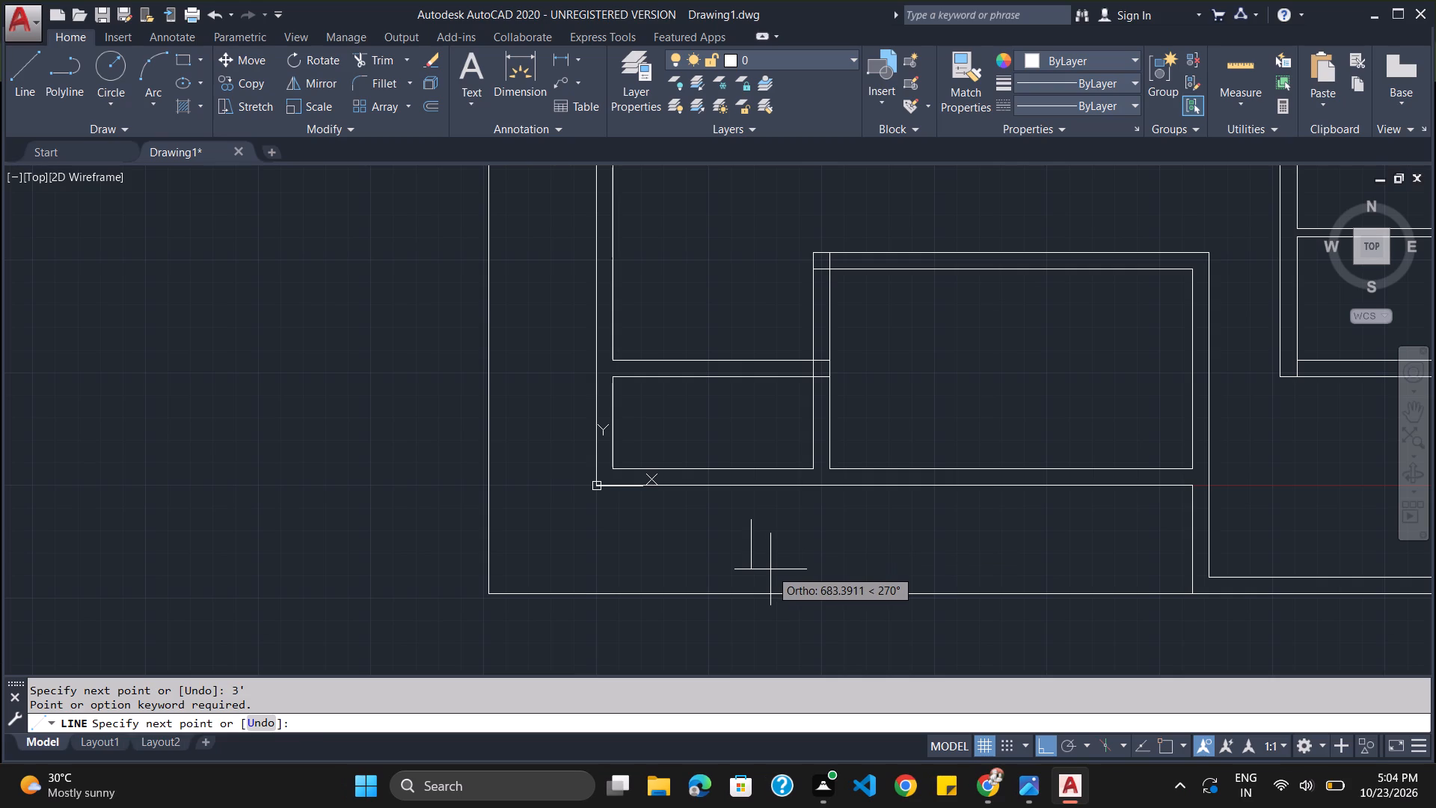
Turn on object snap and retry the 3' length for the downward line in progress.
left_click(1169, 749)
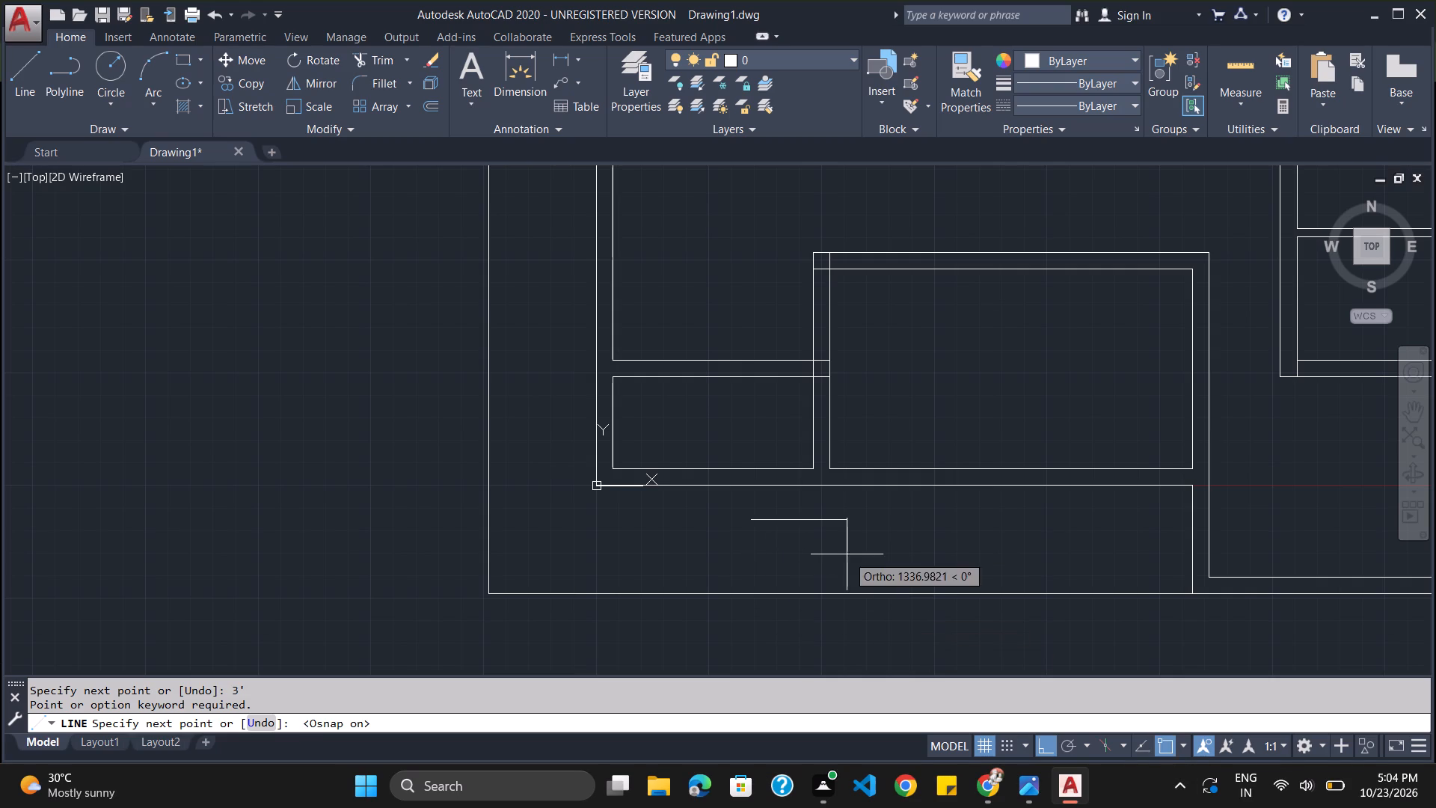
type("3'")
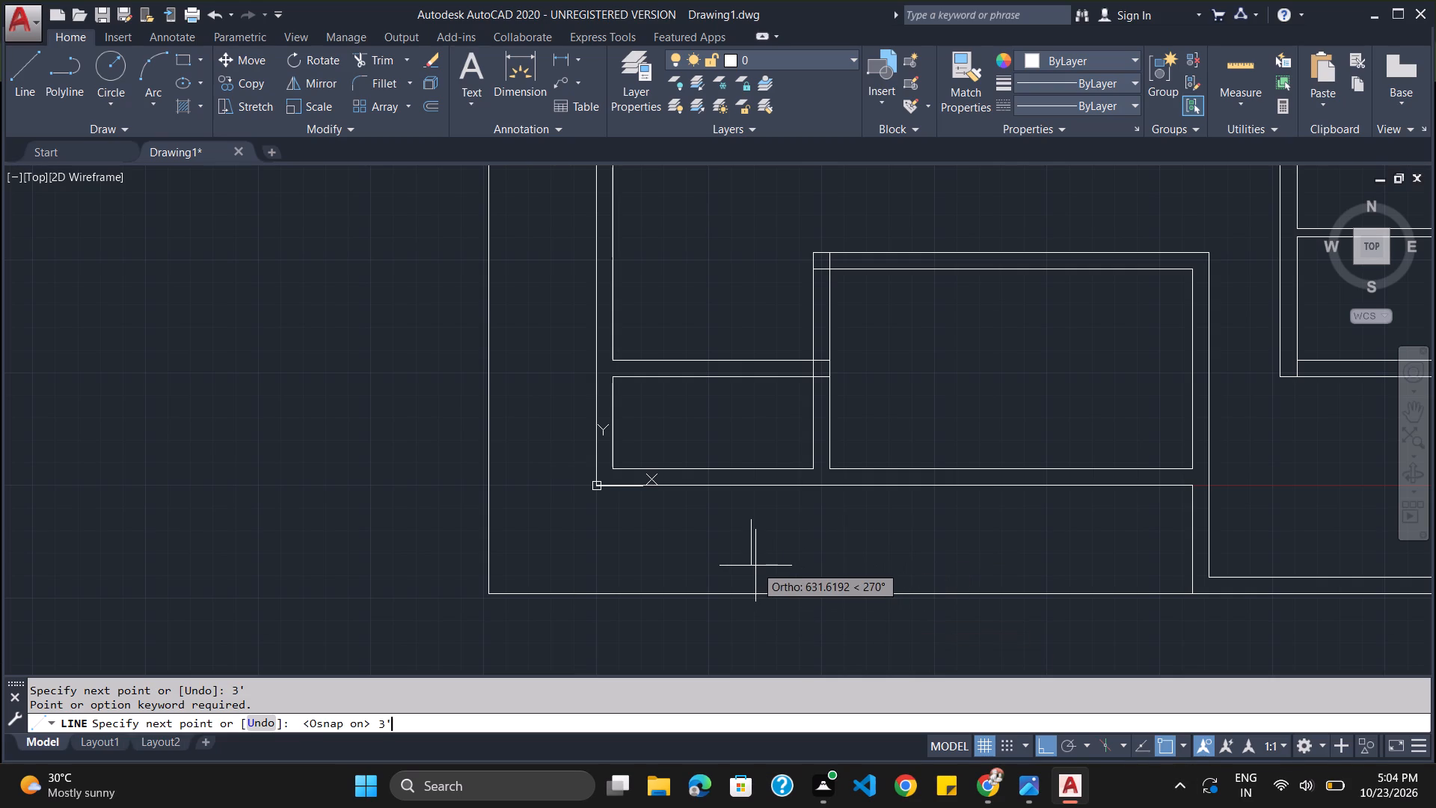
key("Return")
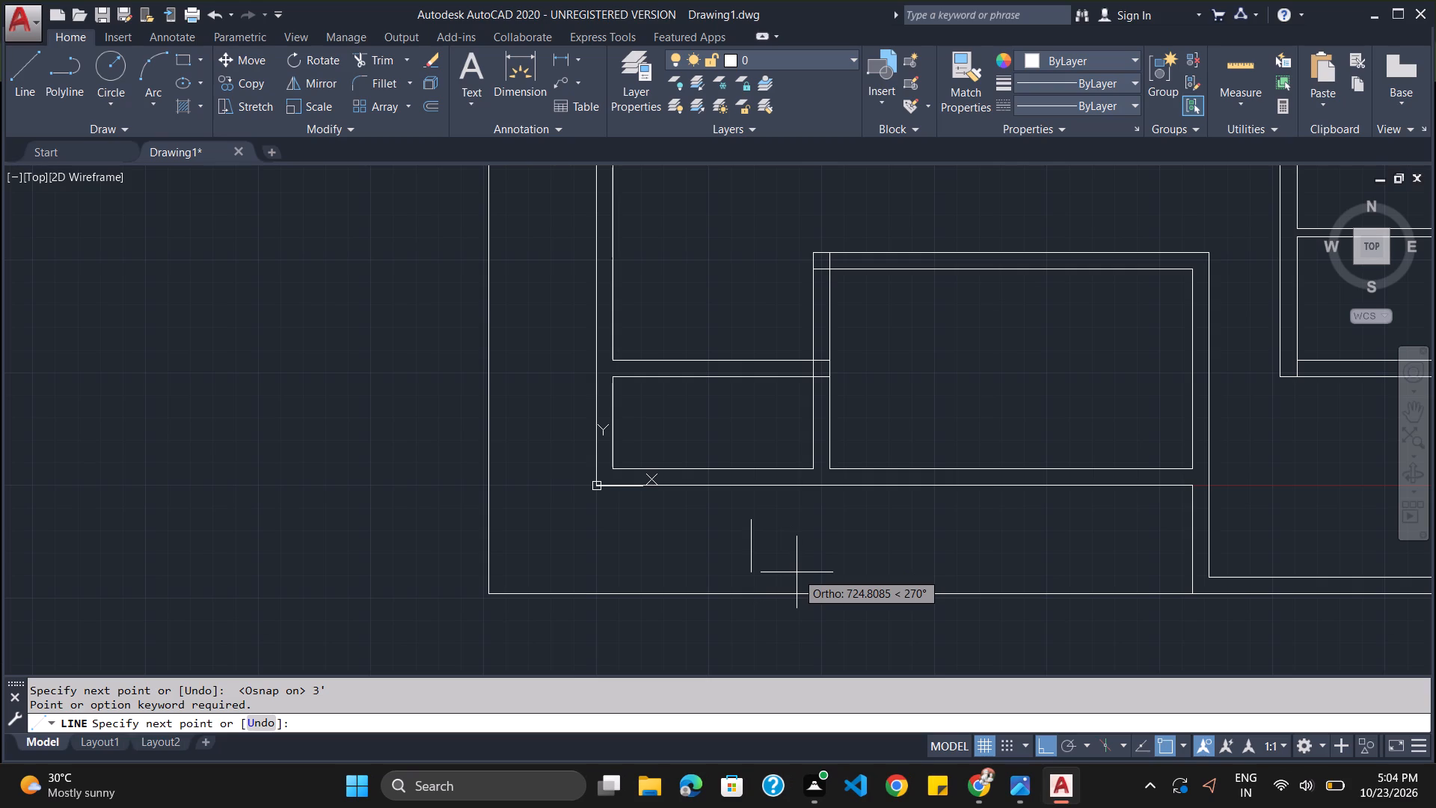
Turn on dynamic input and retry the 3' length for the downward line in progress.
key("F12")
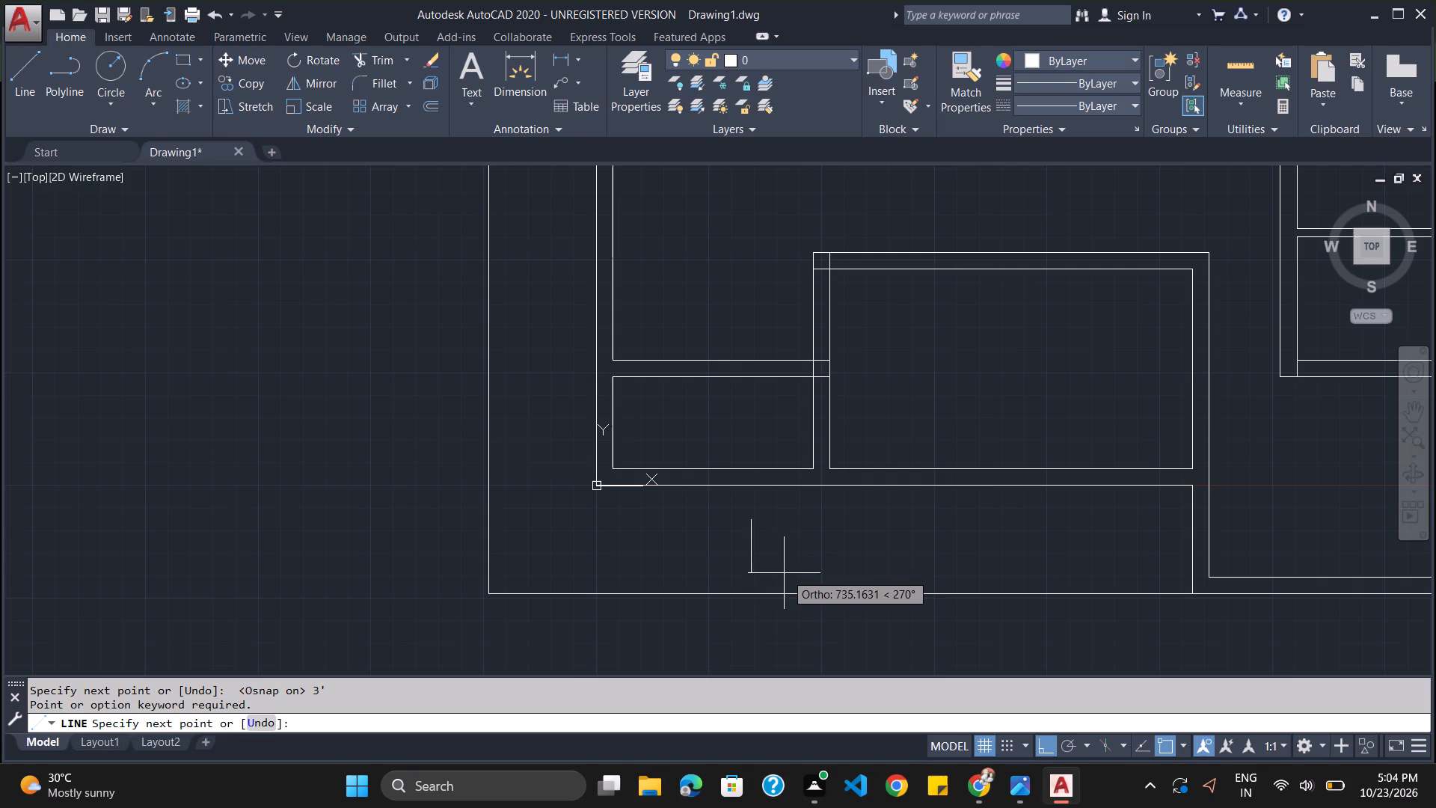
key("3")
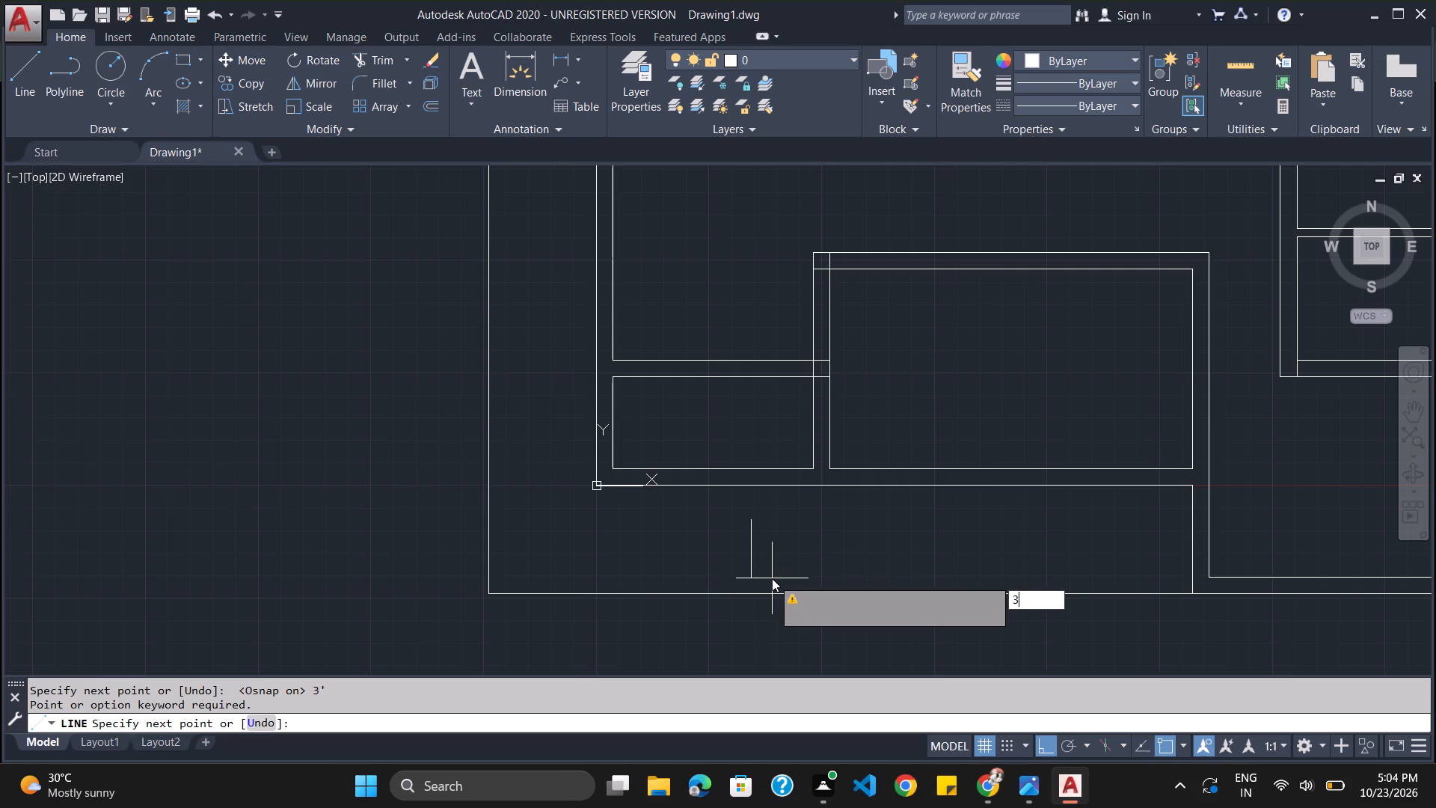
key("apostrophe")
key("Return")
key("Return")
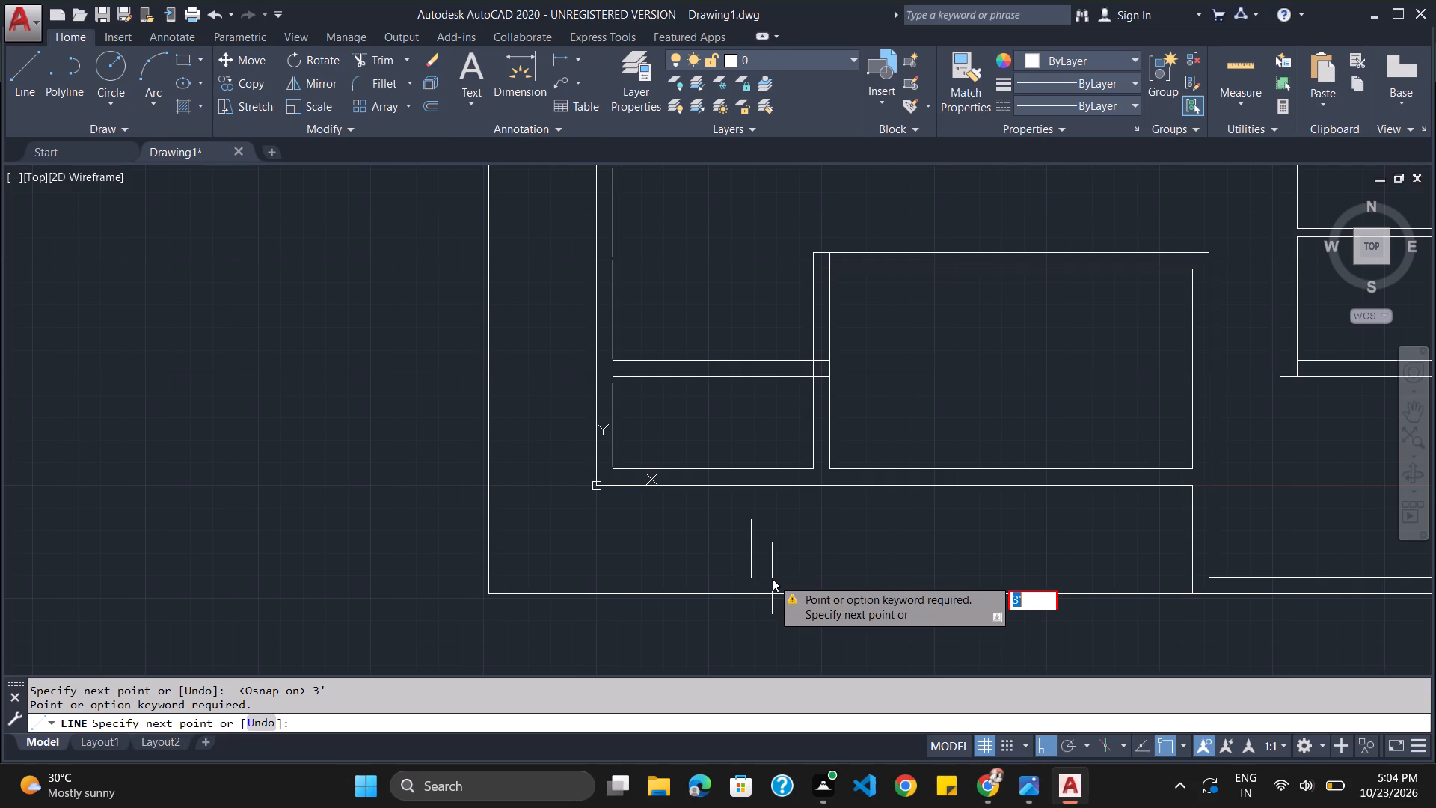
key("Return")
key("Return")
key("Return")
key("Return")
key("Return")
key("Return")
key("Return")
key("Return")
key("Return")
key("Return")
key("Return")
key("Return")
key("Return")
key("Return")
key("Return")
key("Return")
key("Return")
key("Return")
key("Return")
key("Return")
key("Return")
key("Return")
key("Return")
key("Return")
key("Return")
key("Return")
key("Return")
key("Return")
key("Return")
key("Return")
key("Return")
key("Return")
key("Return")
key("Return")
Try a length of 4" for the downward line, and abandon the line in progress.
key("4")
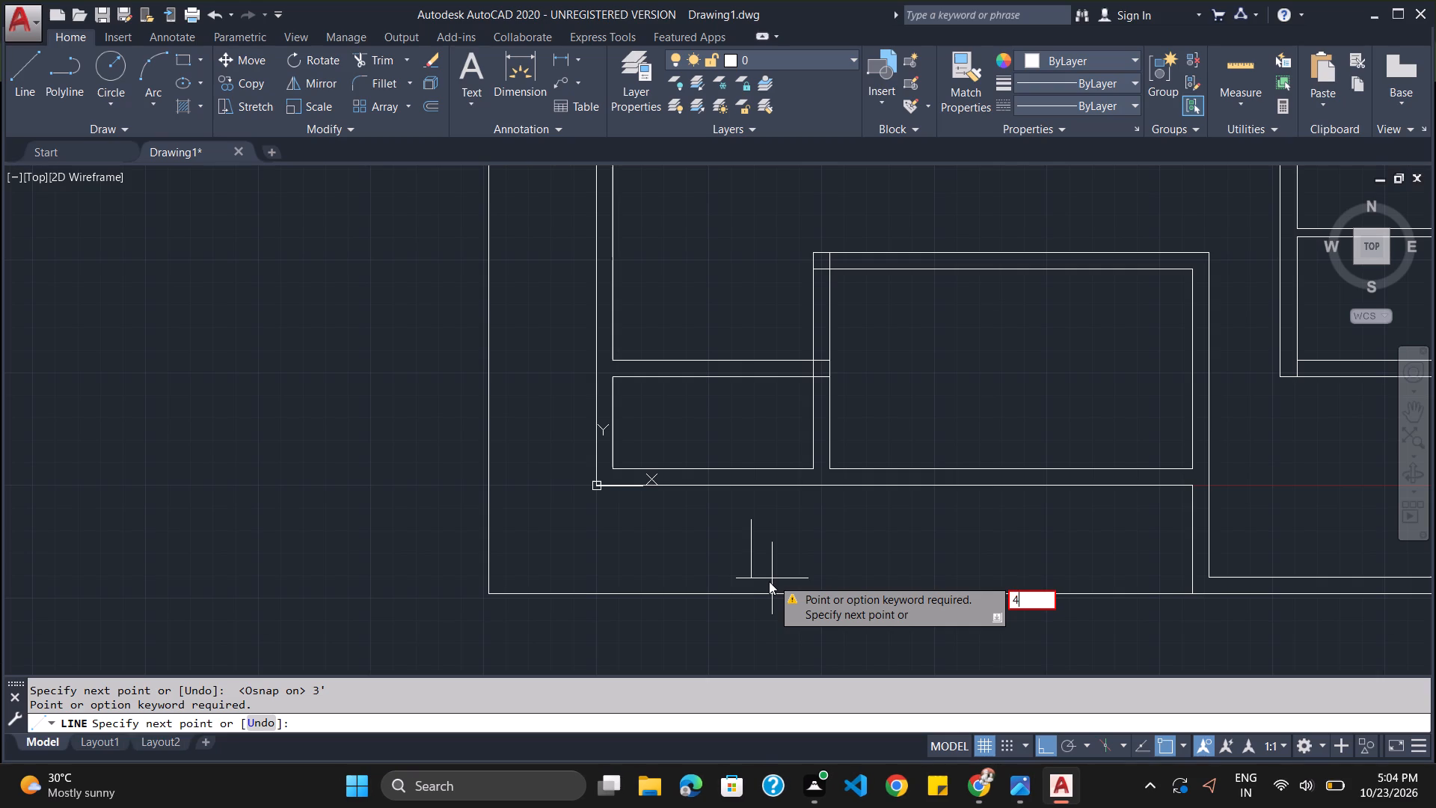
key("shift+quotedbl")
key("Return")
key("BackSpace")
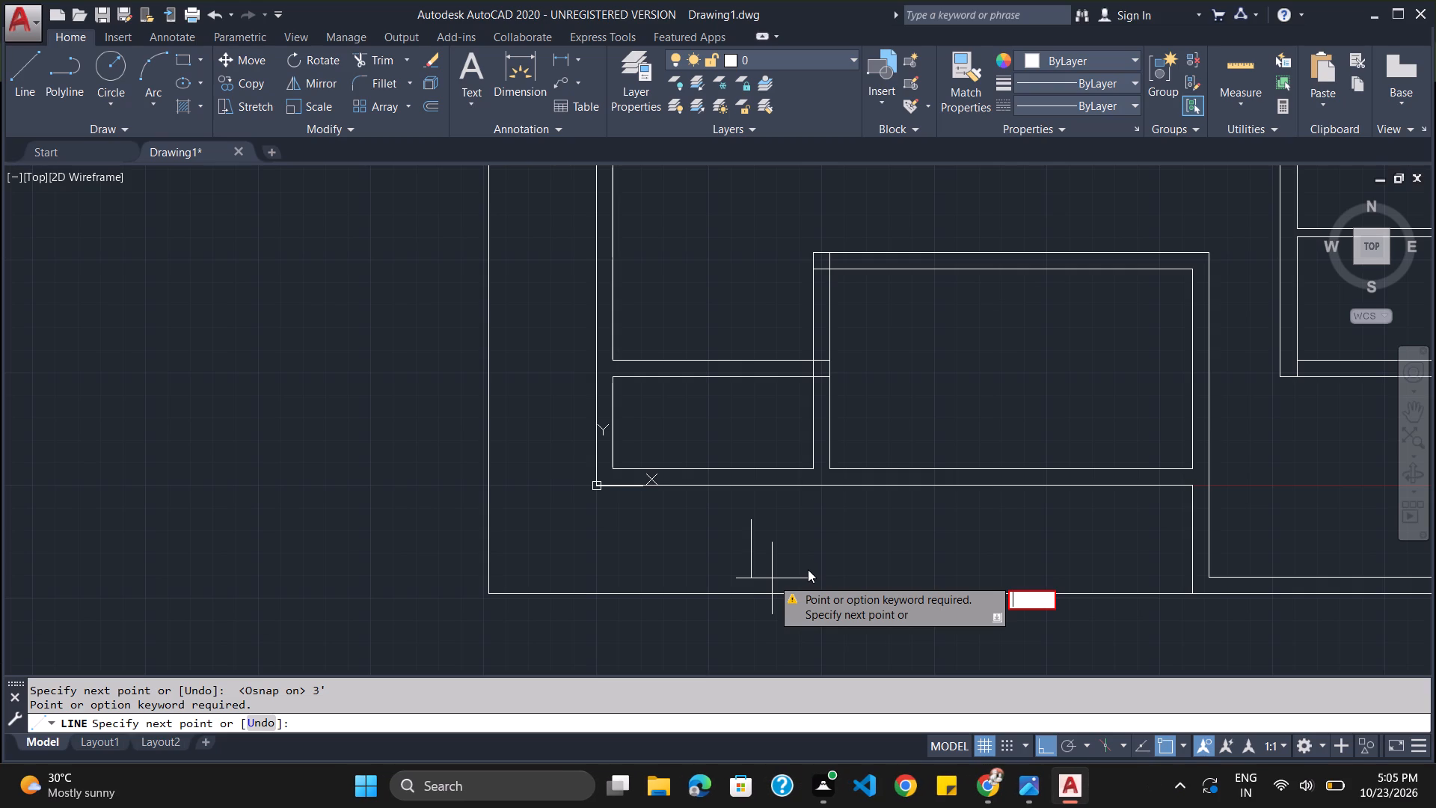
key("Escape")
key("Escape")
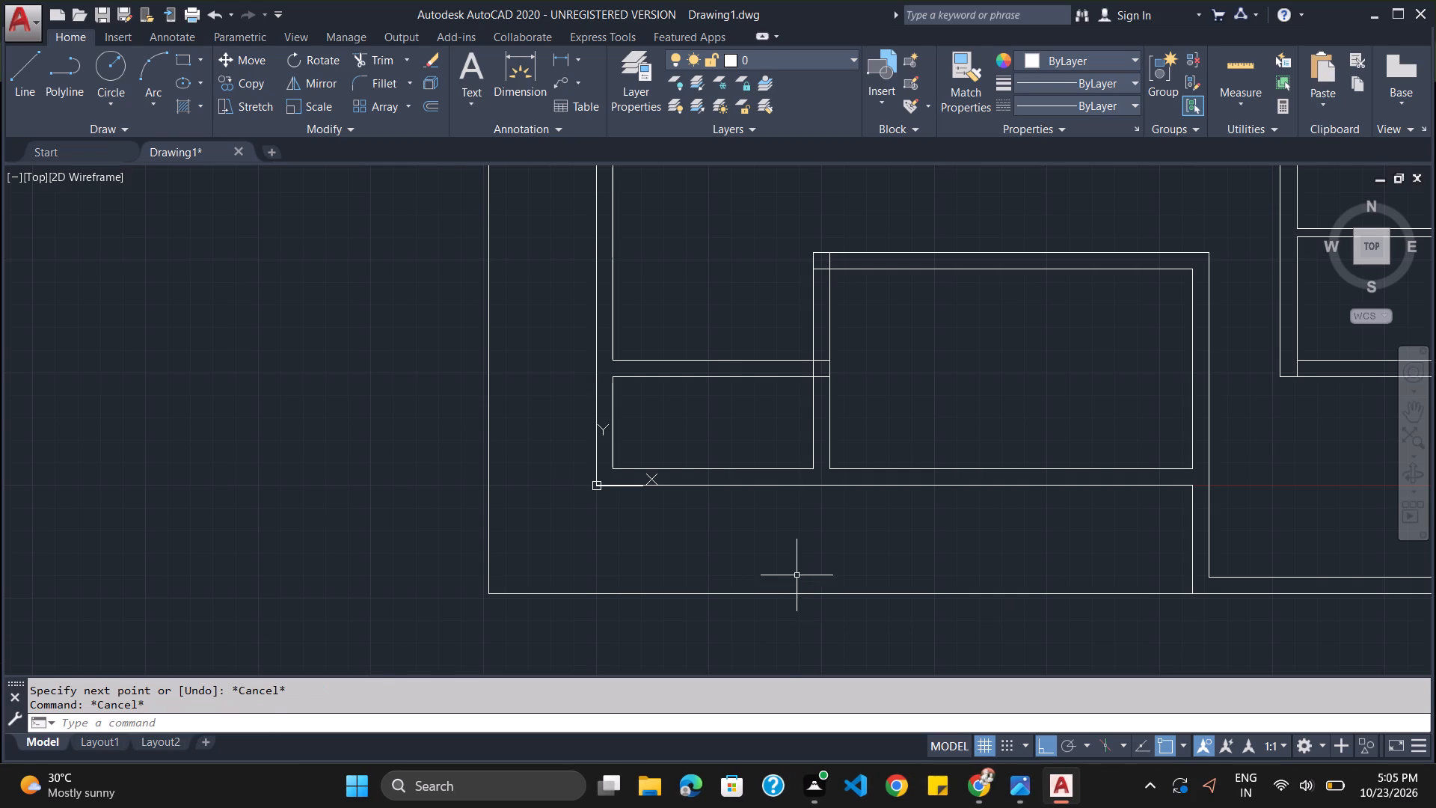
Set the DYNMODE system variable to 3 and toggle dynamic input.
left_click(628, 723)
type("dy")
key("n")
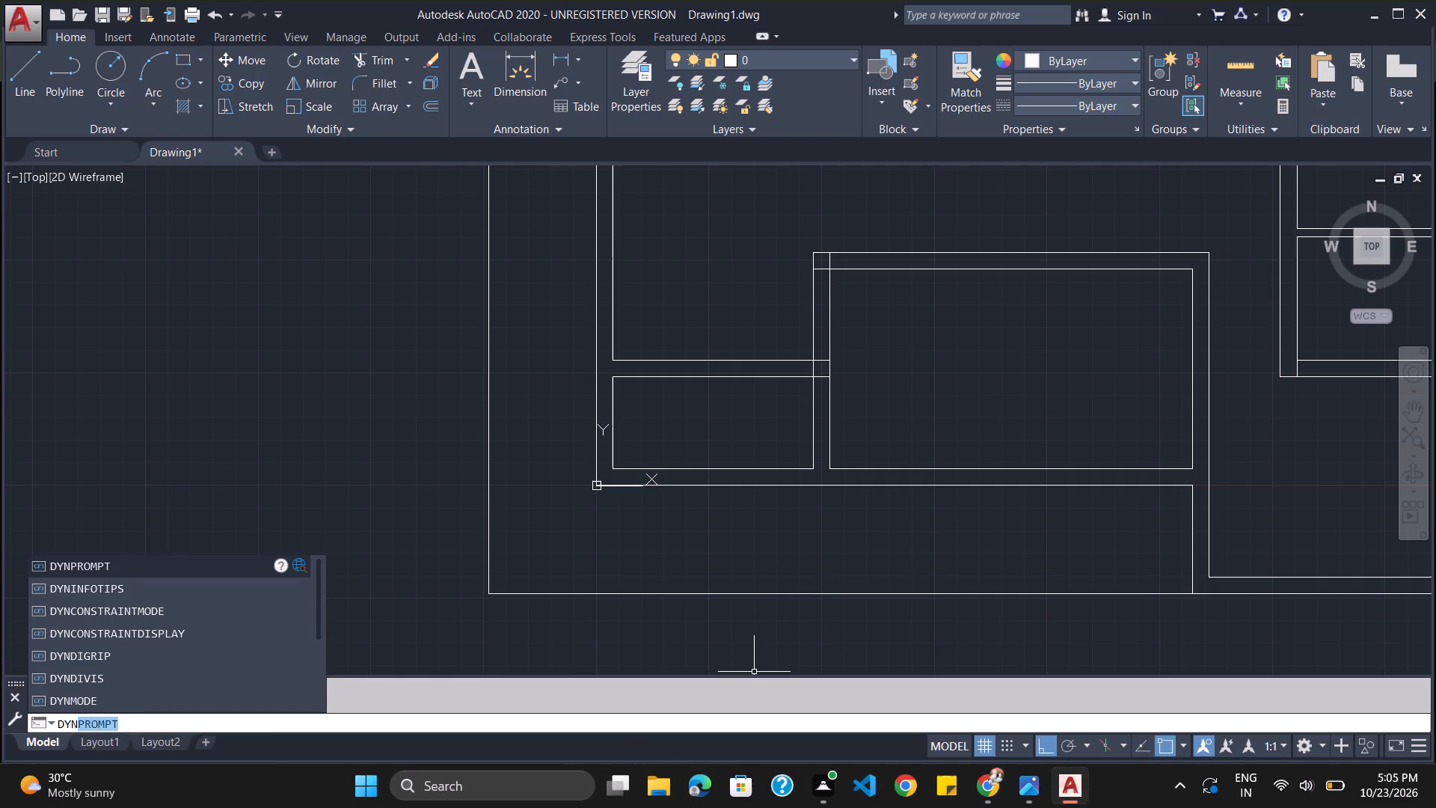
type("mode")
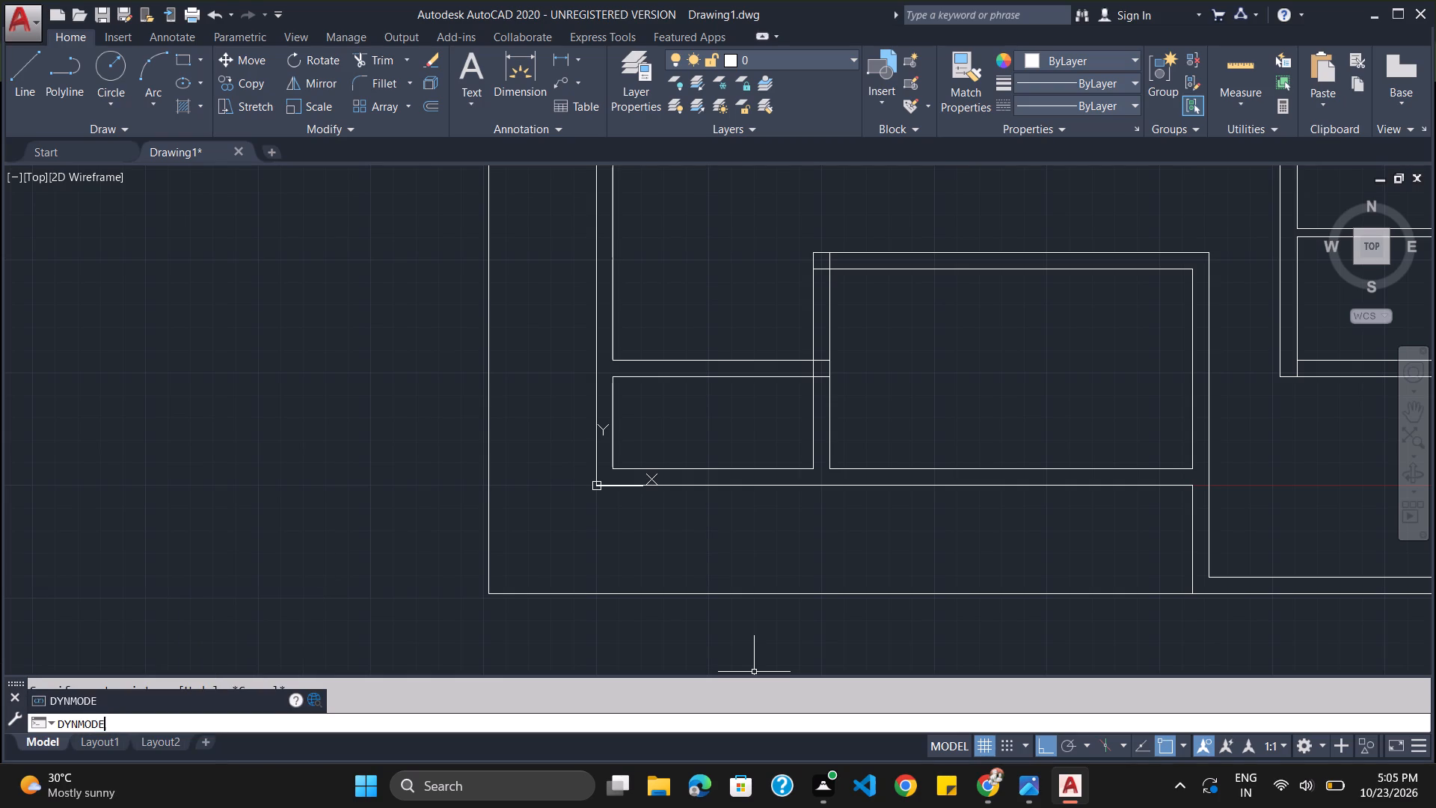
key("Return")
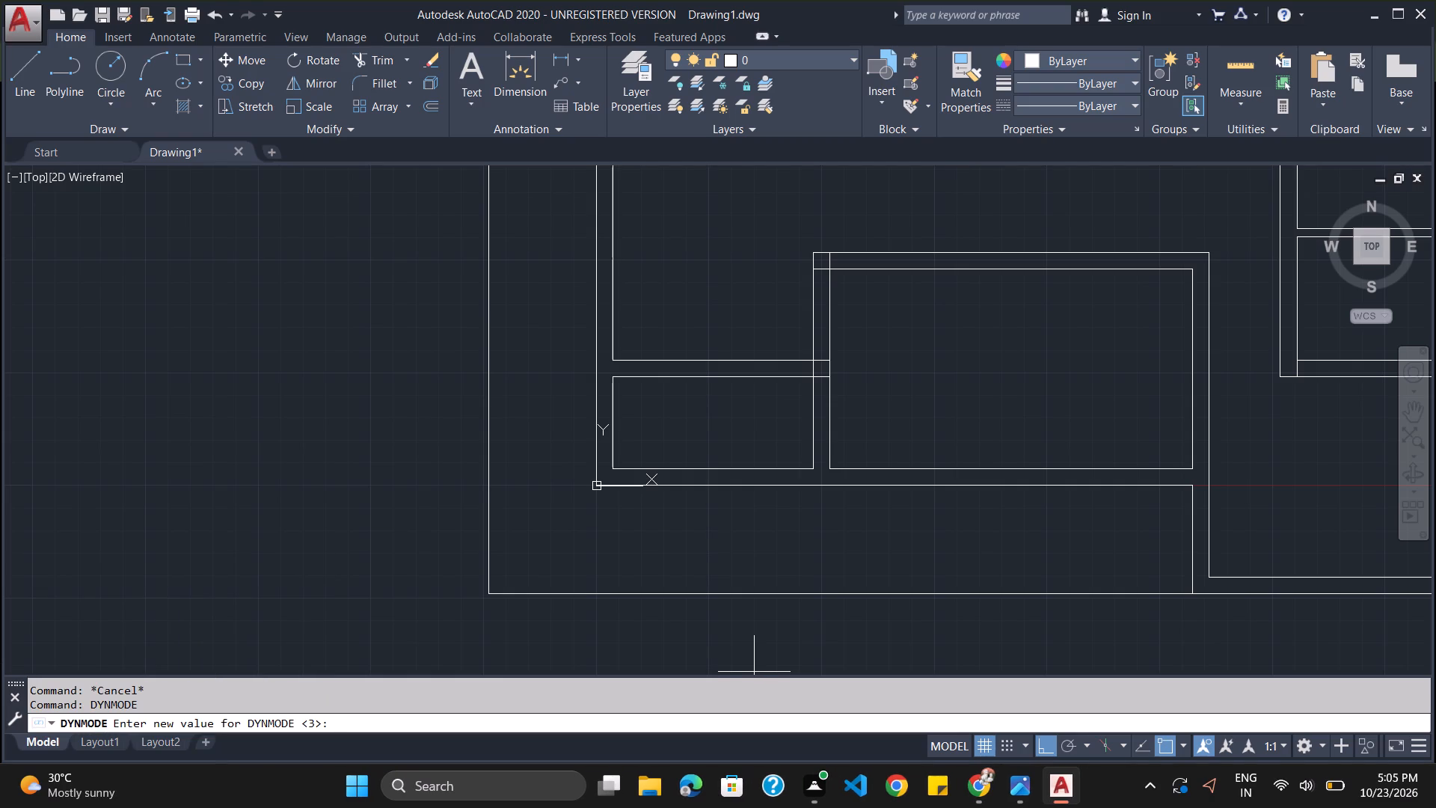
key("3")
key("Return")
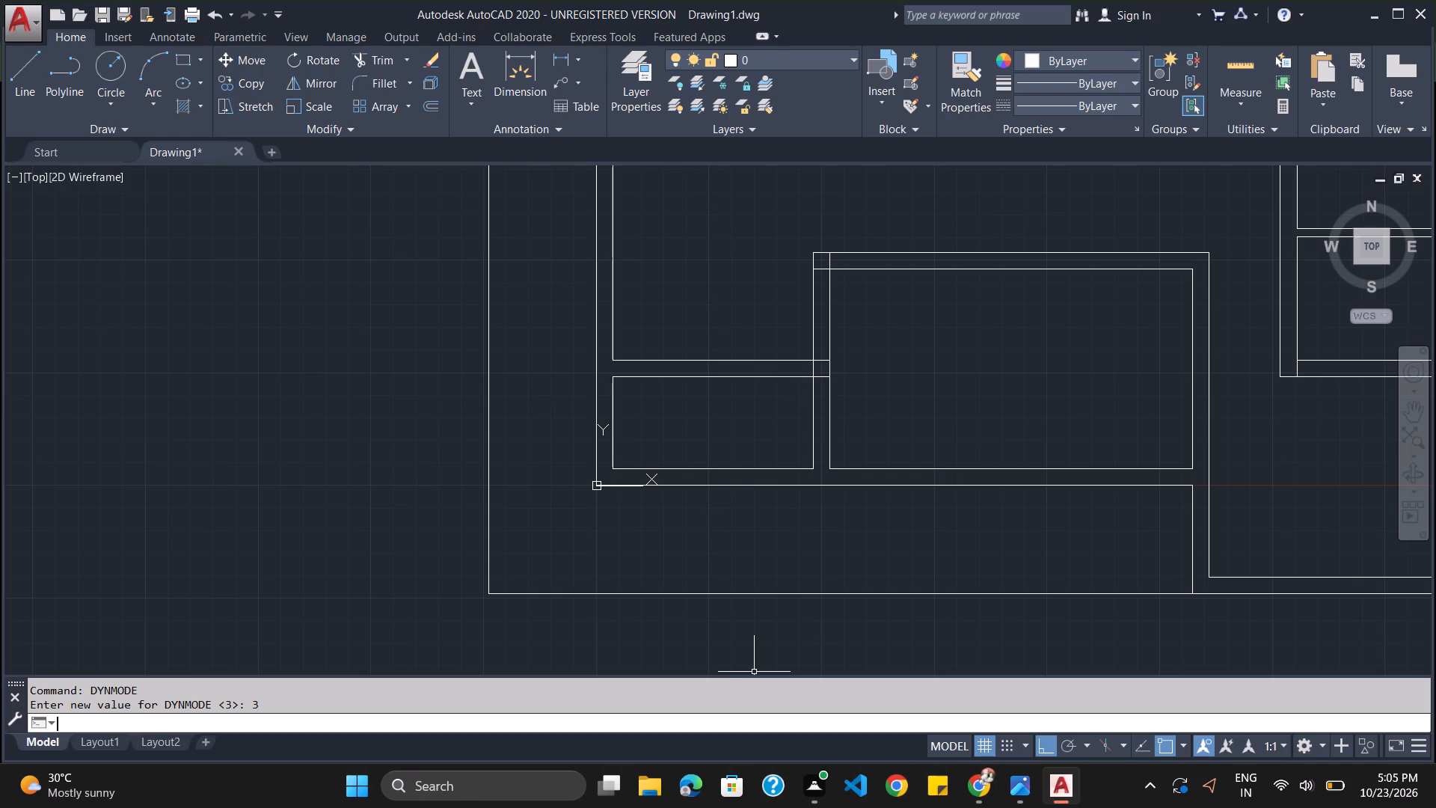
key("F12")
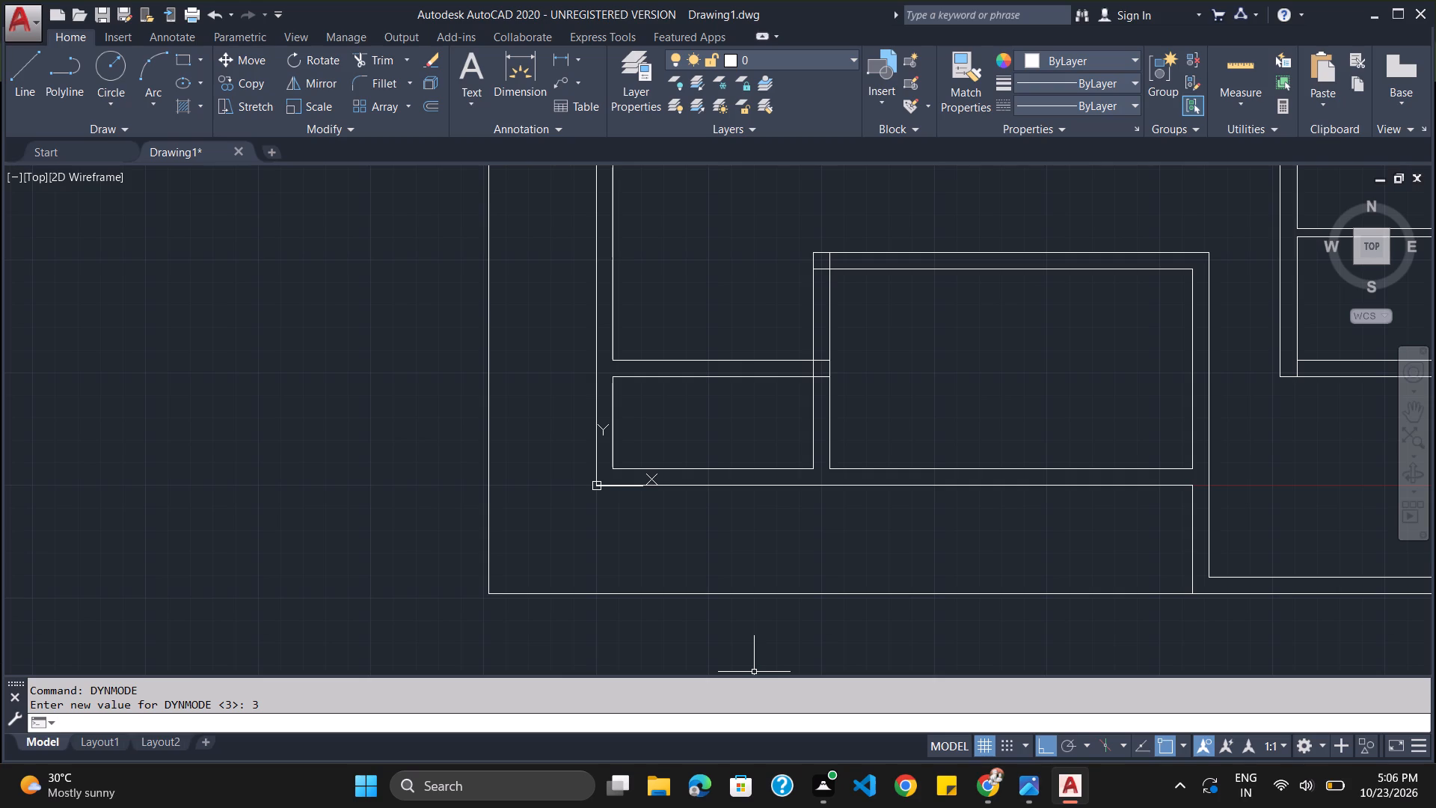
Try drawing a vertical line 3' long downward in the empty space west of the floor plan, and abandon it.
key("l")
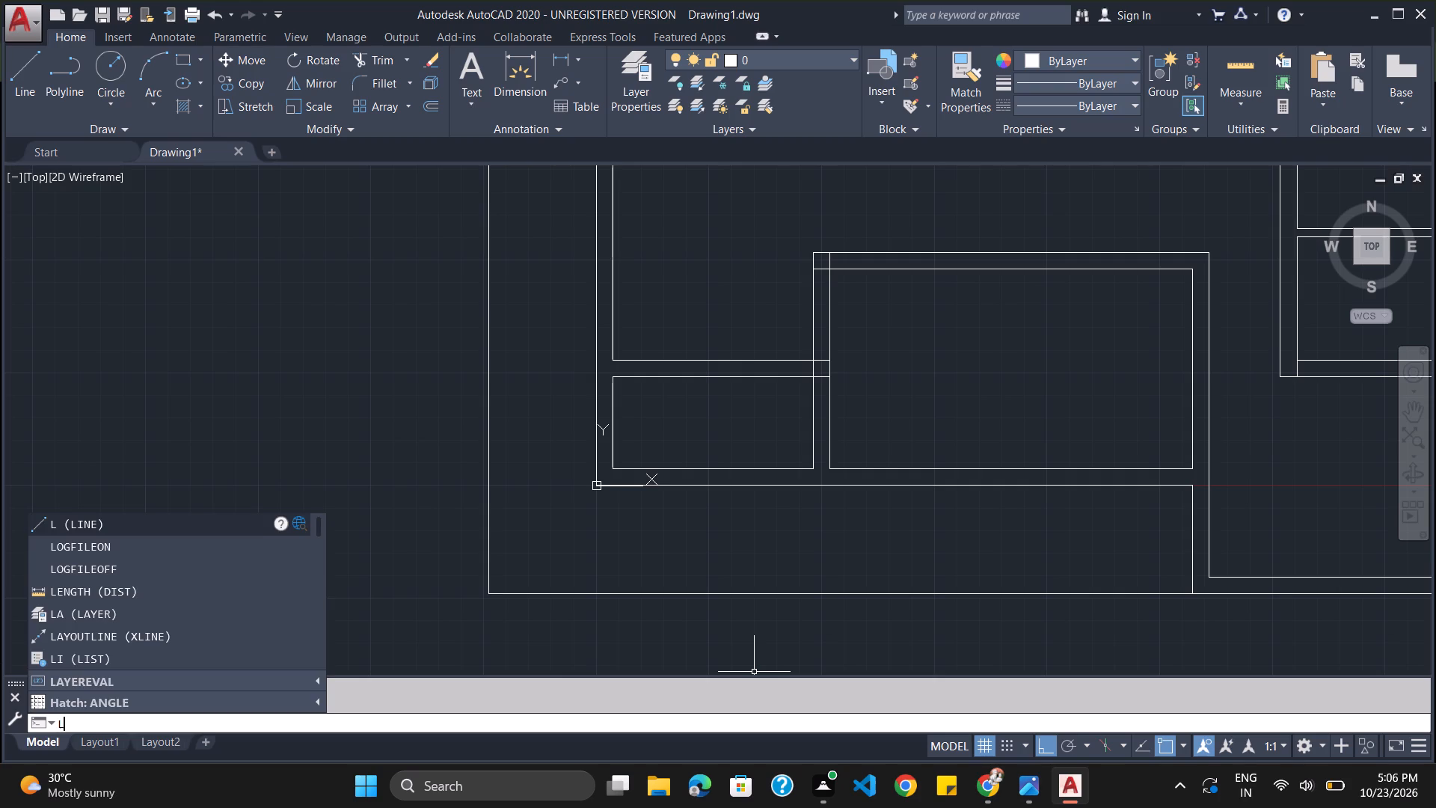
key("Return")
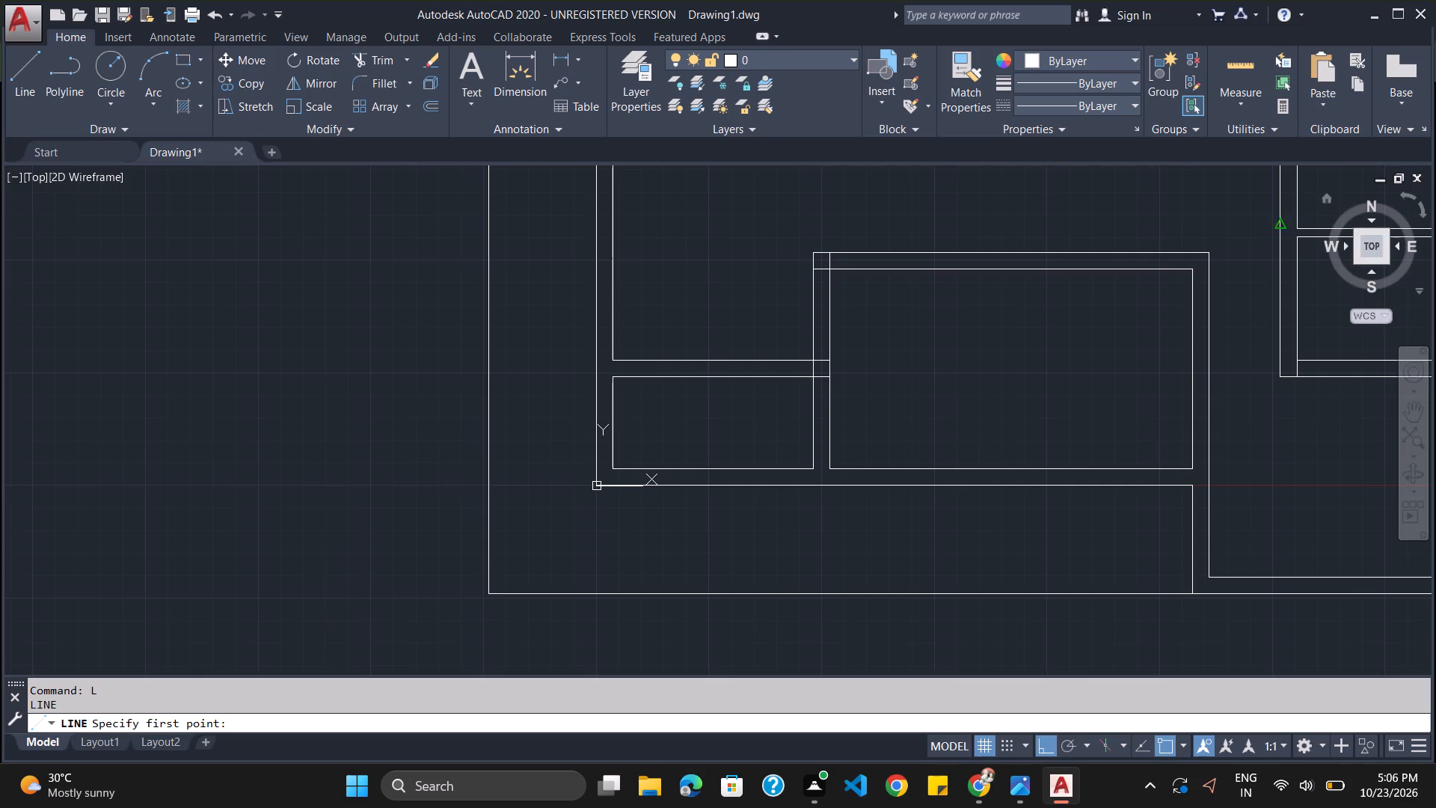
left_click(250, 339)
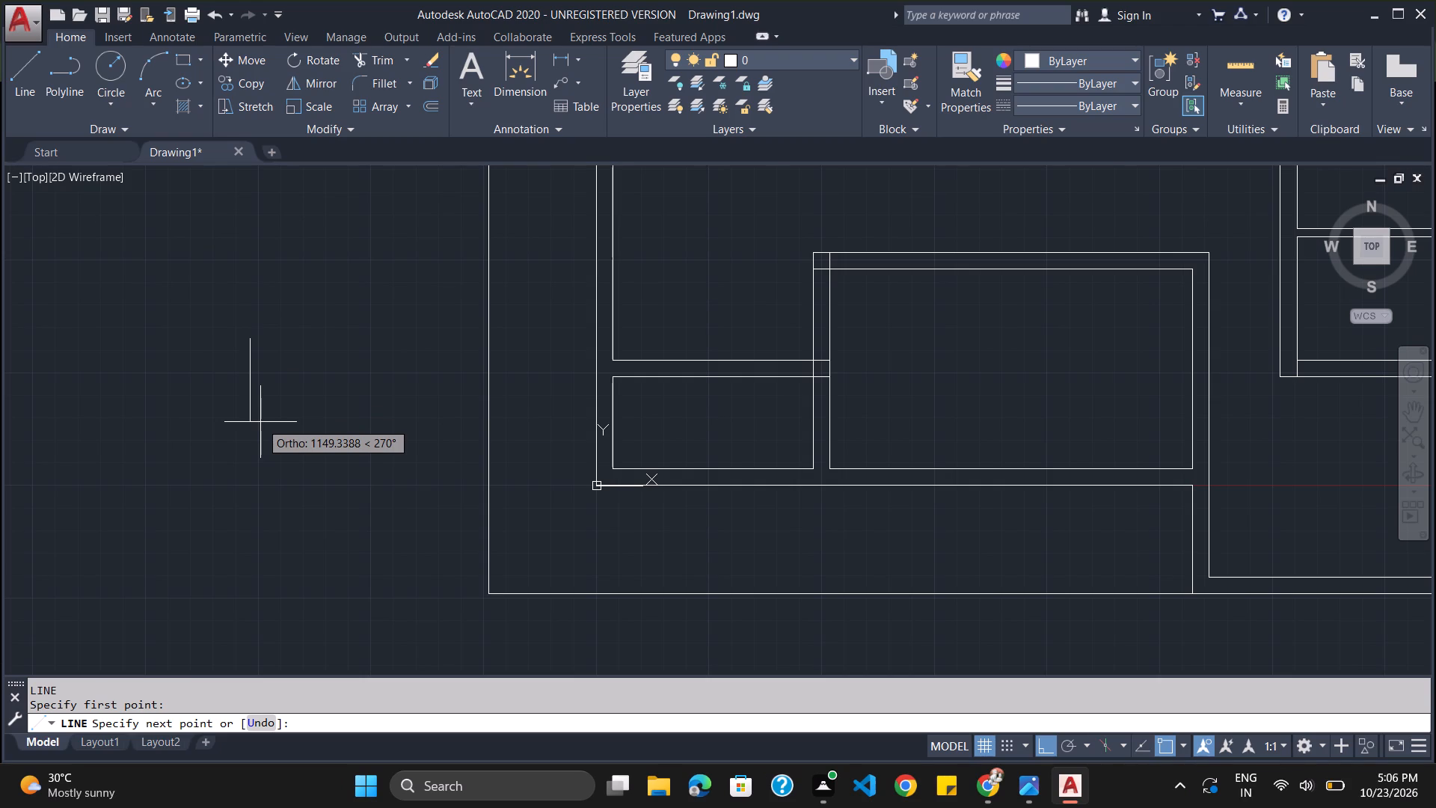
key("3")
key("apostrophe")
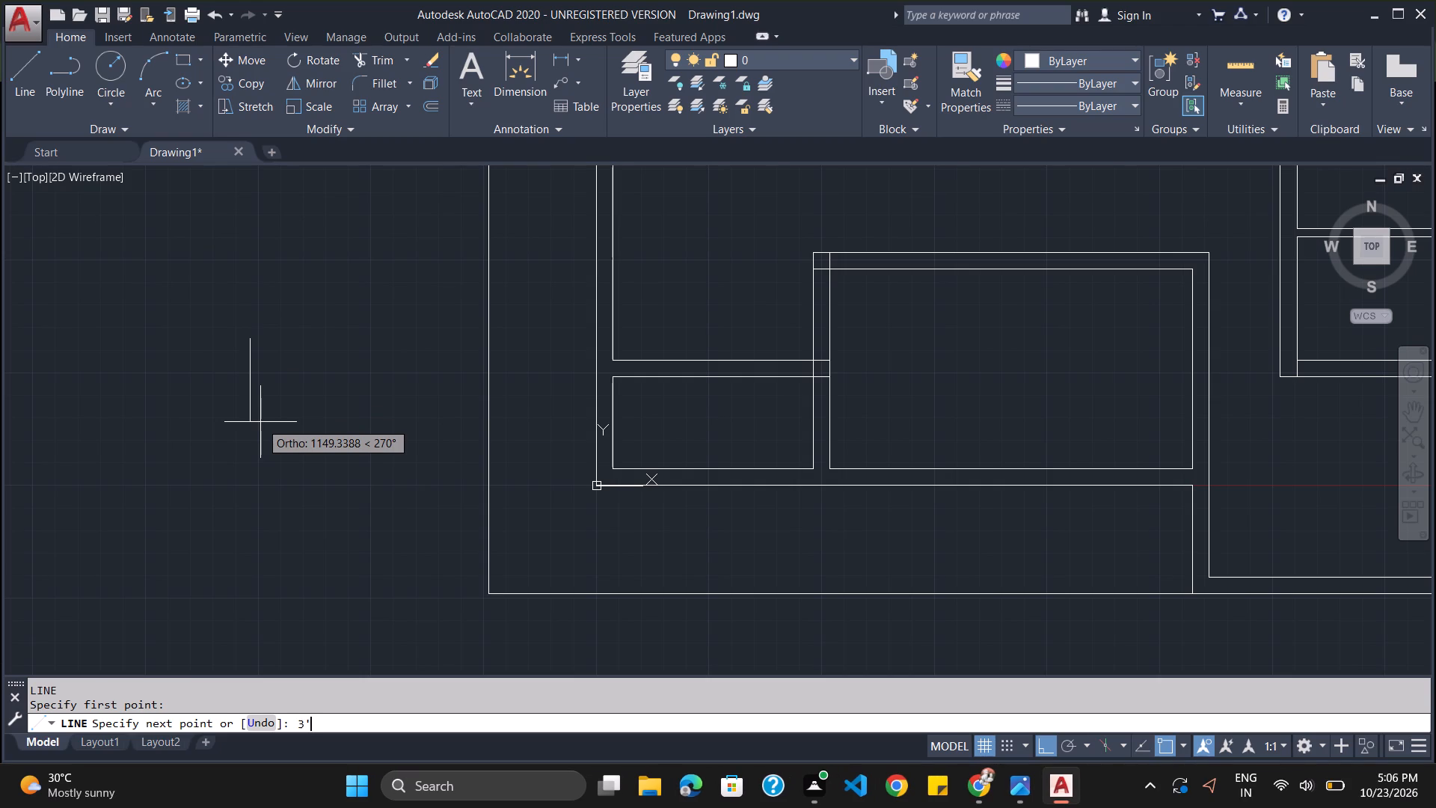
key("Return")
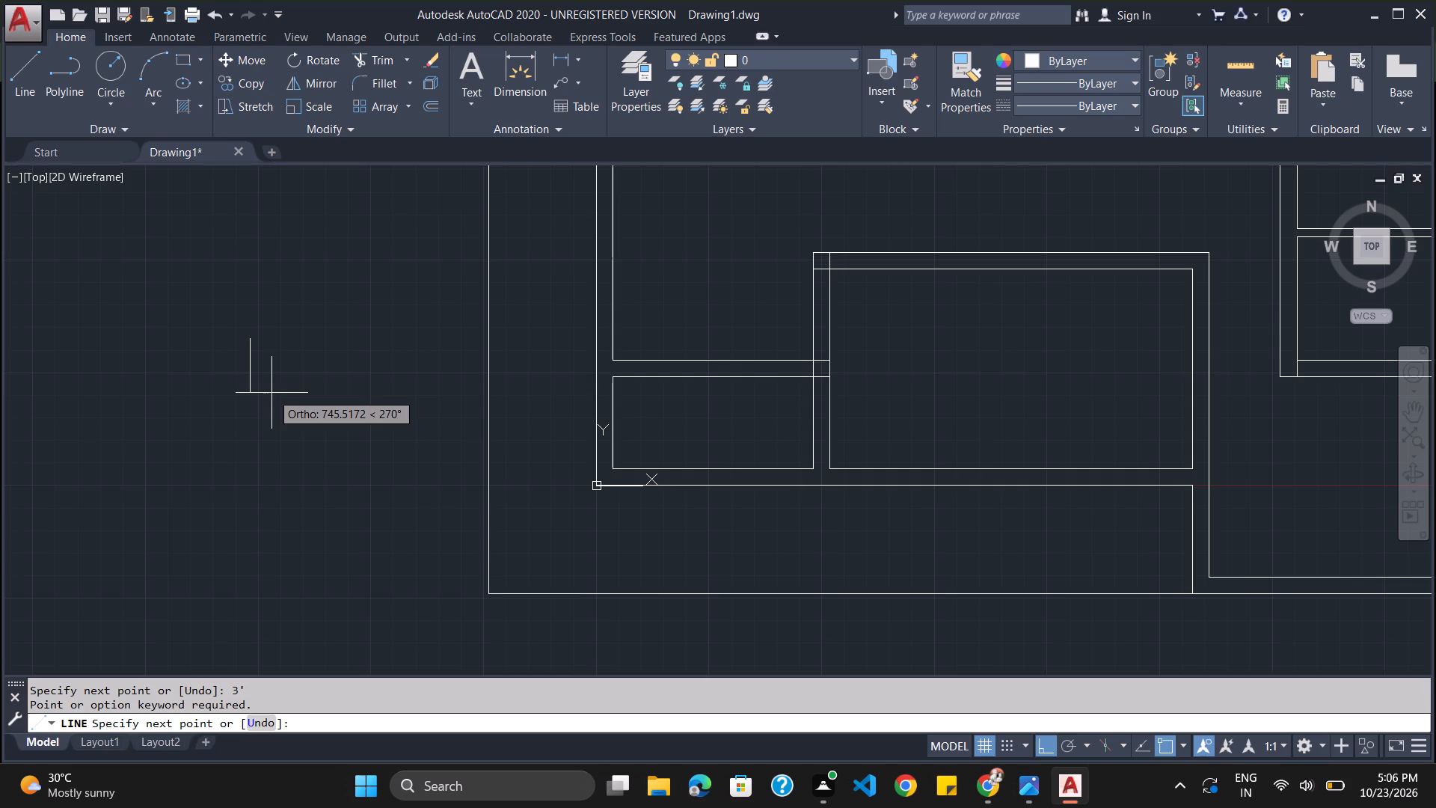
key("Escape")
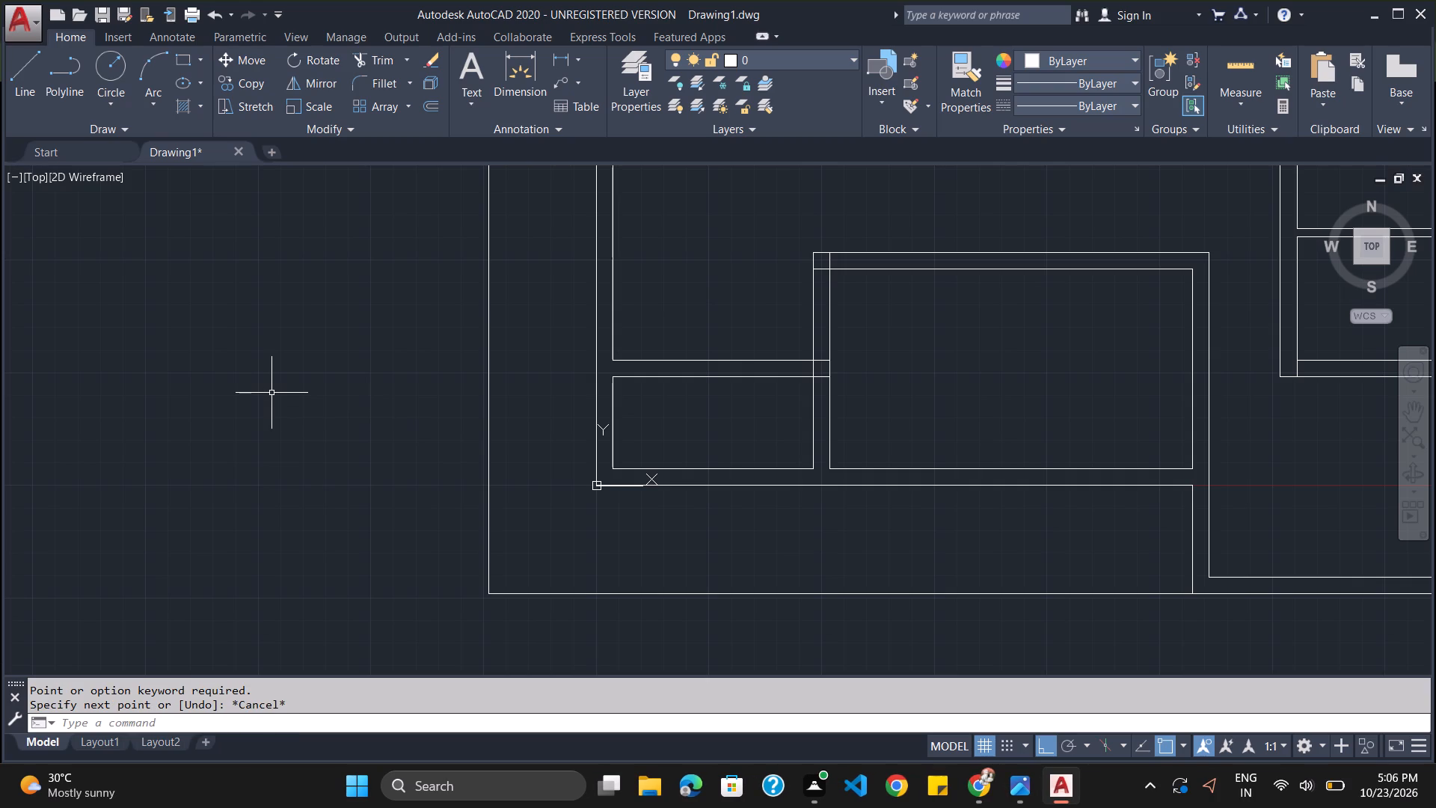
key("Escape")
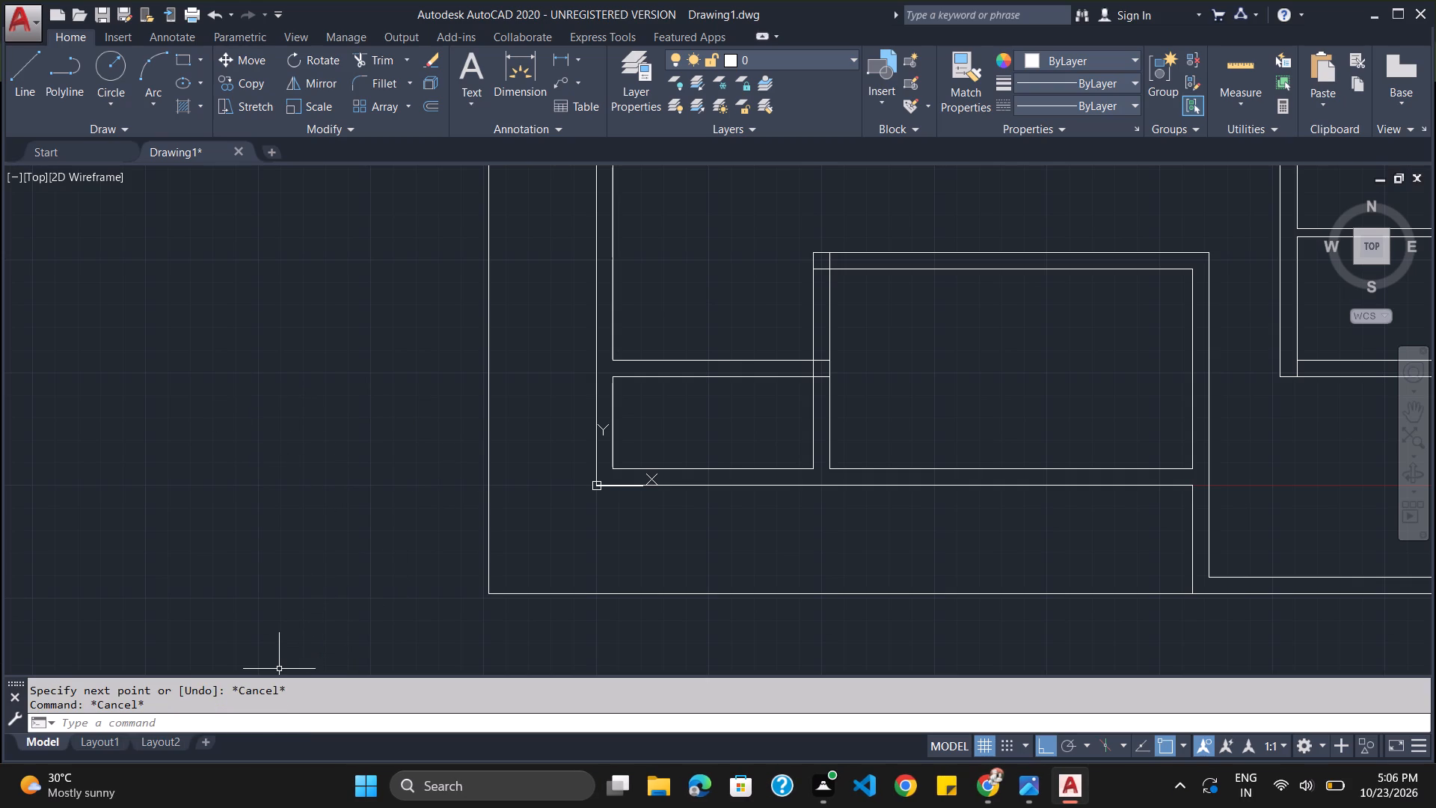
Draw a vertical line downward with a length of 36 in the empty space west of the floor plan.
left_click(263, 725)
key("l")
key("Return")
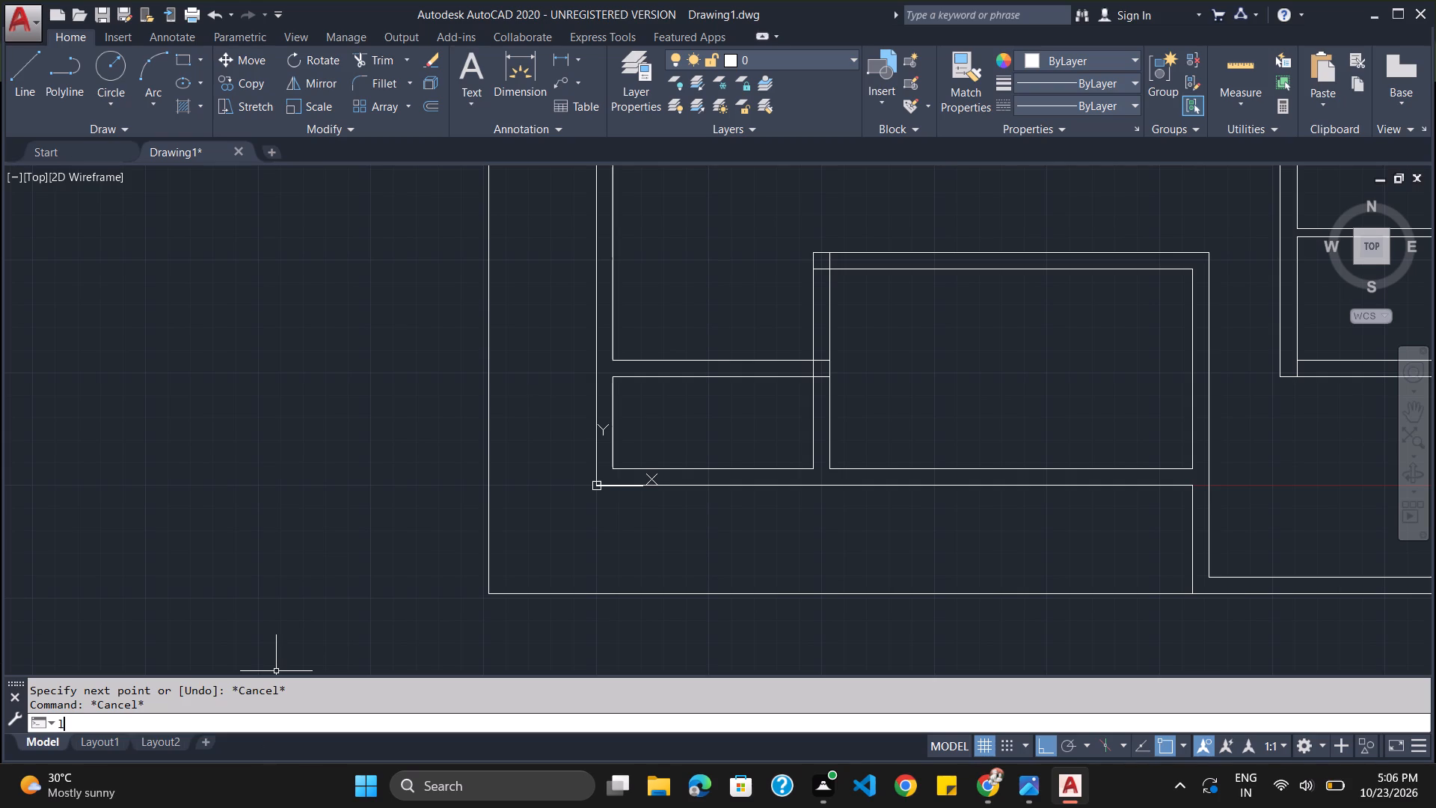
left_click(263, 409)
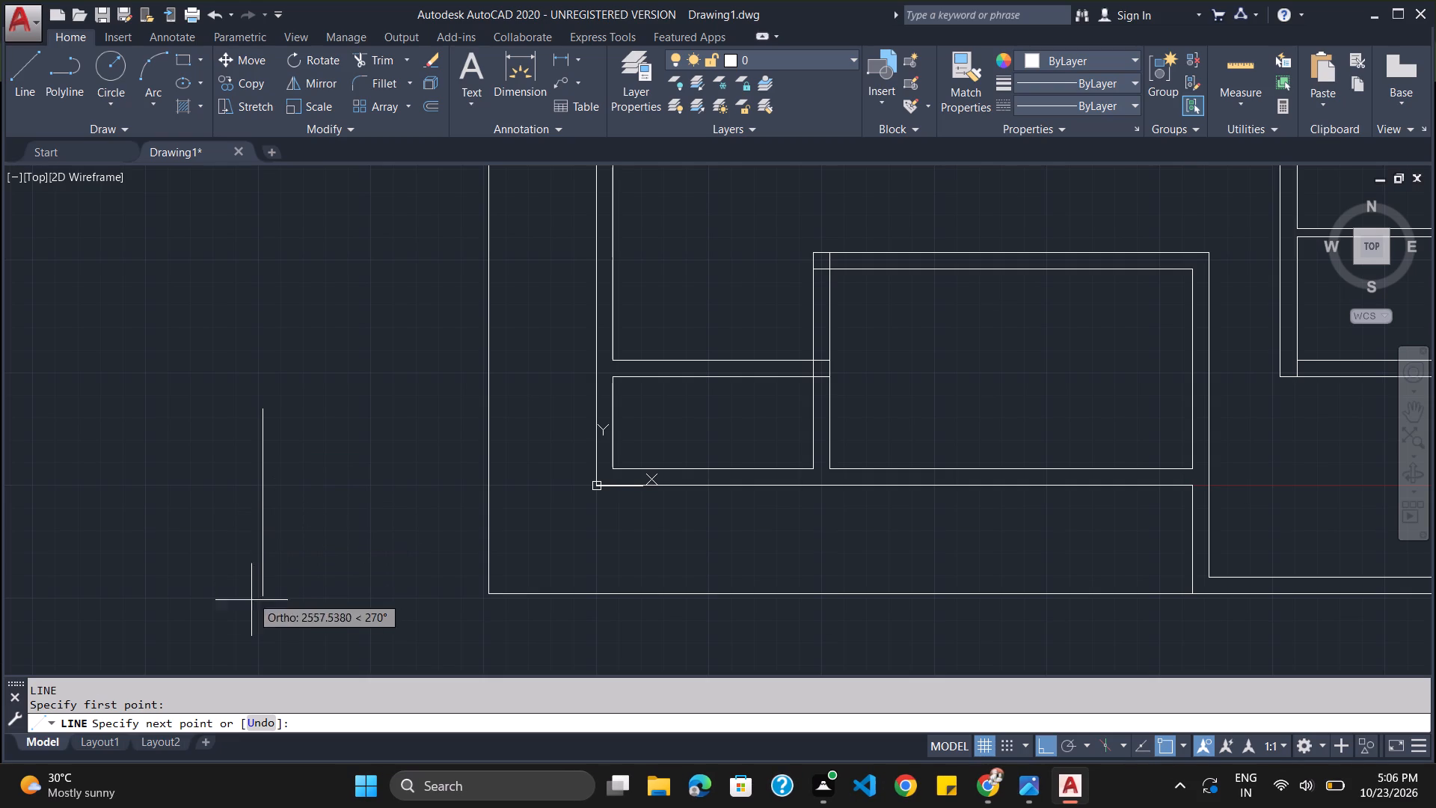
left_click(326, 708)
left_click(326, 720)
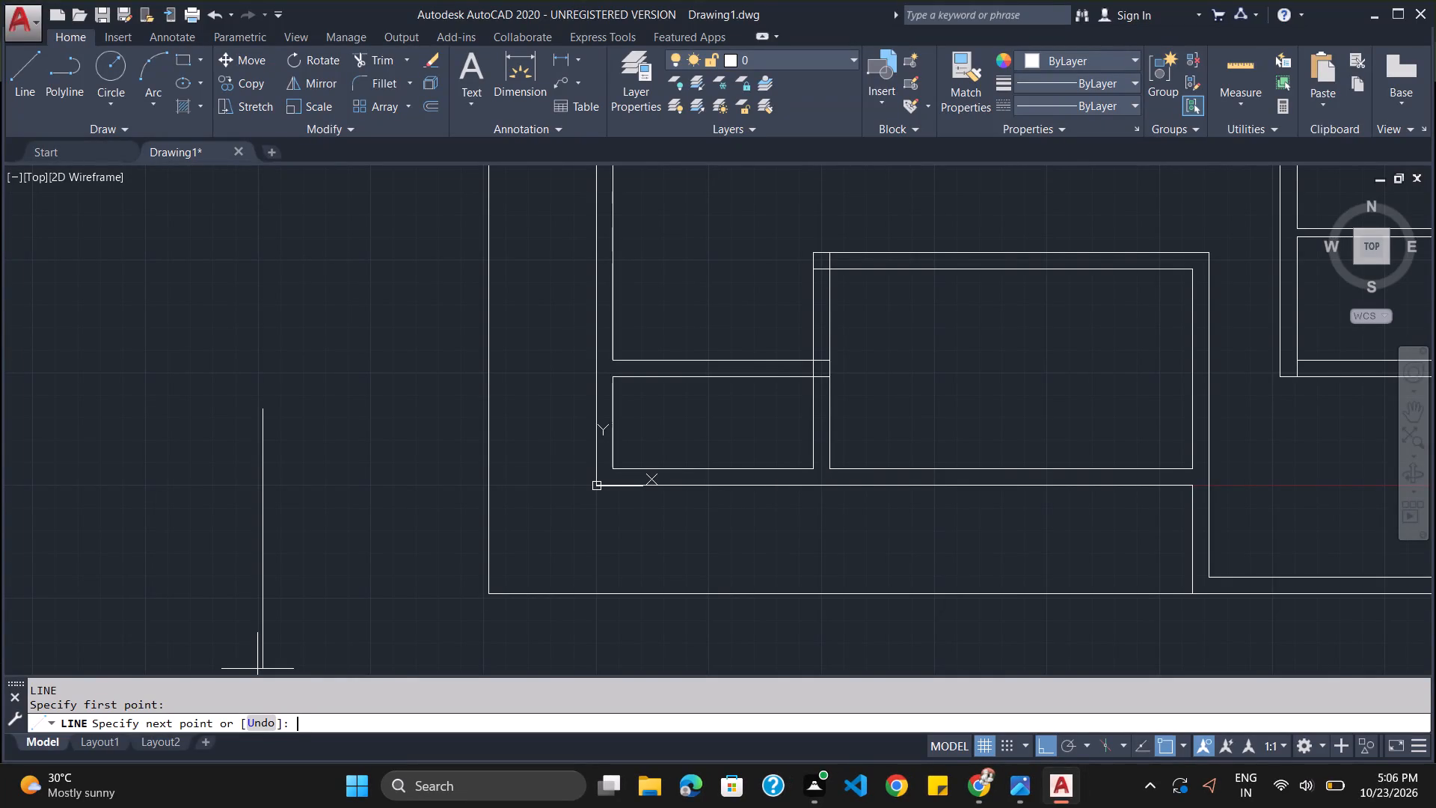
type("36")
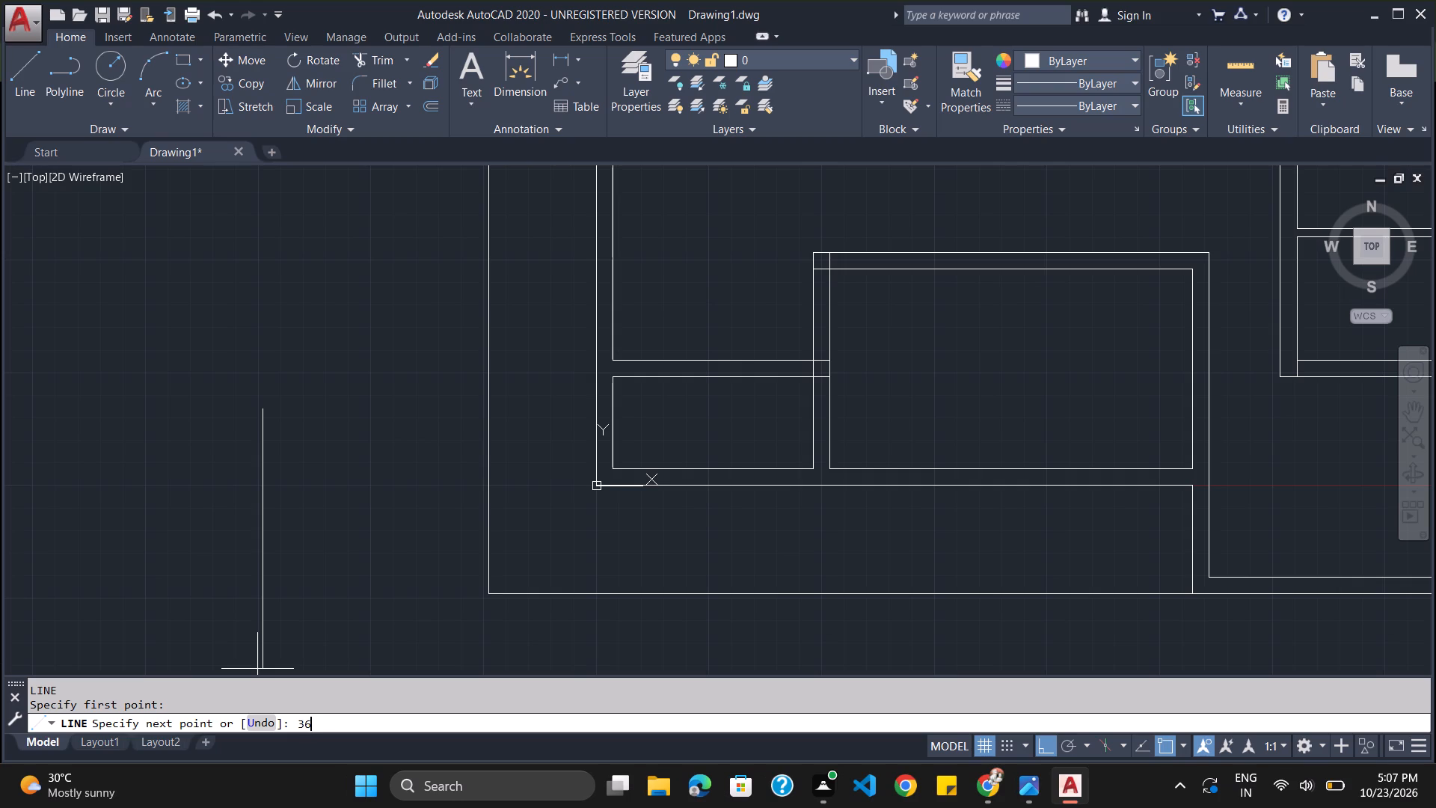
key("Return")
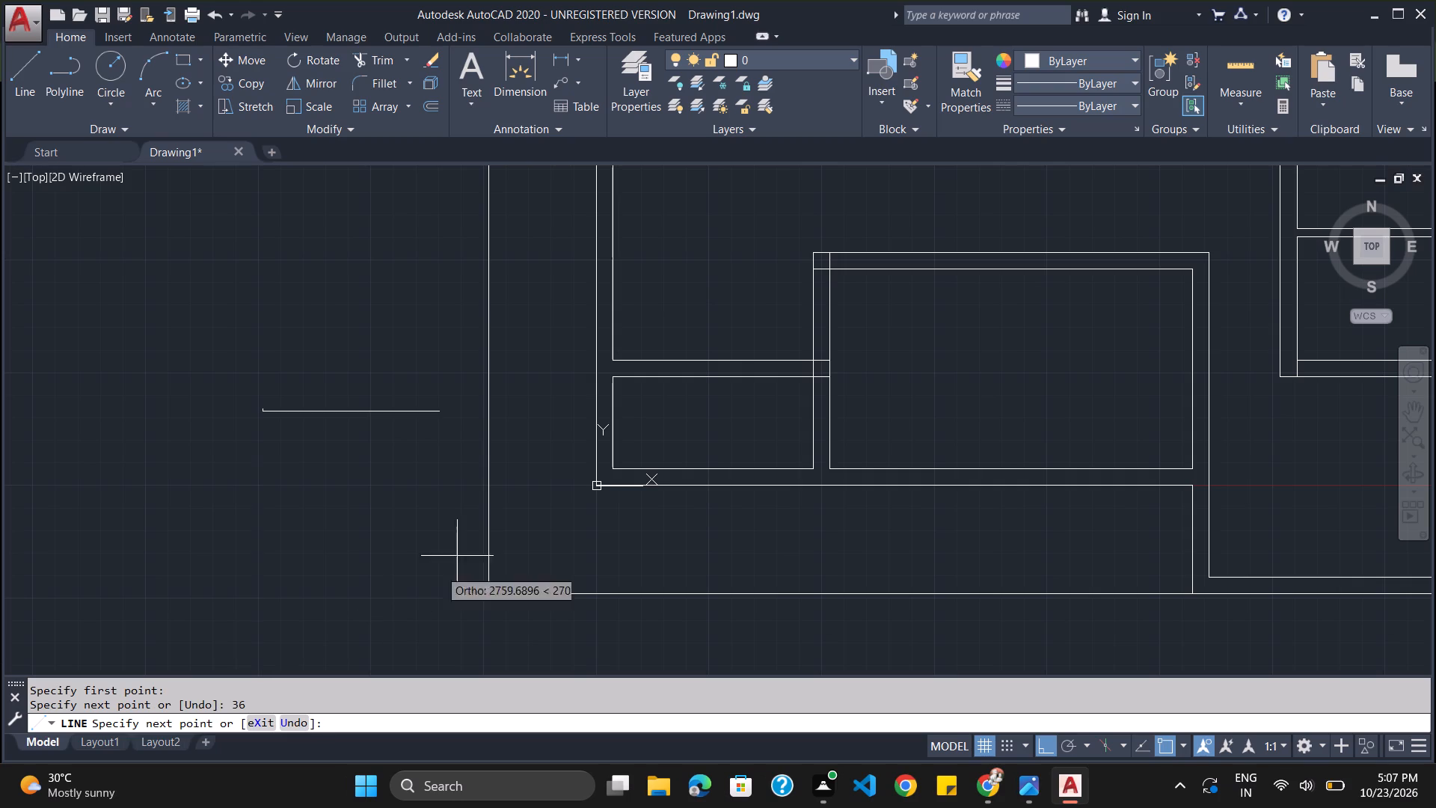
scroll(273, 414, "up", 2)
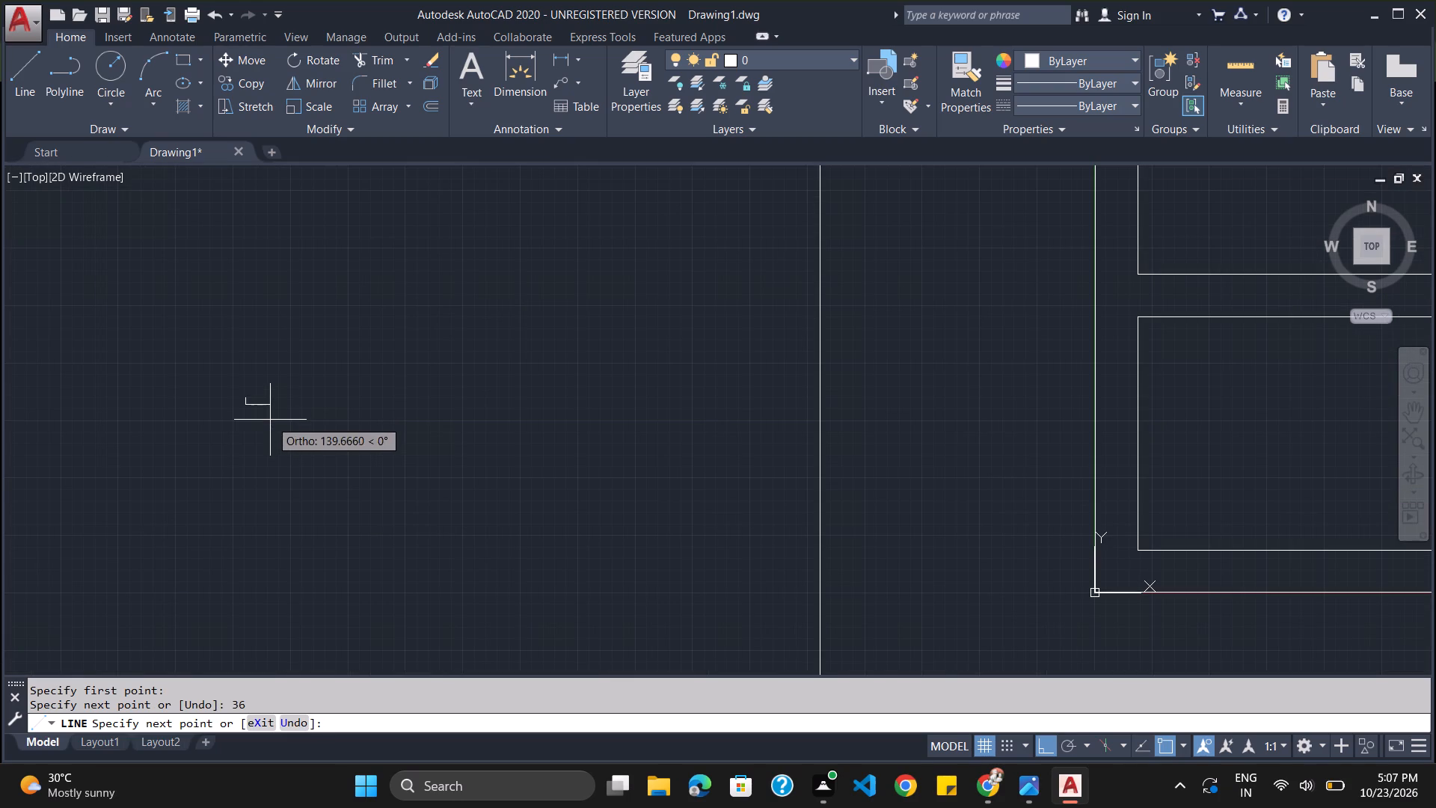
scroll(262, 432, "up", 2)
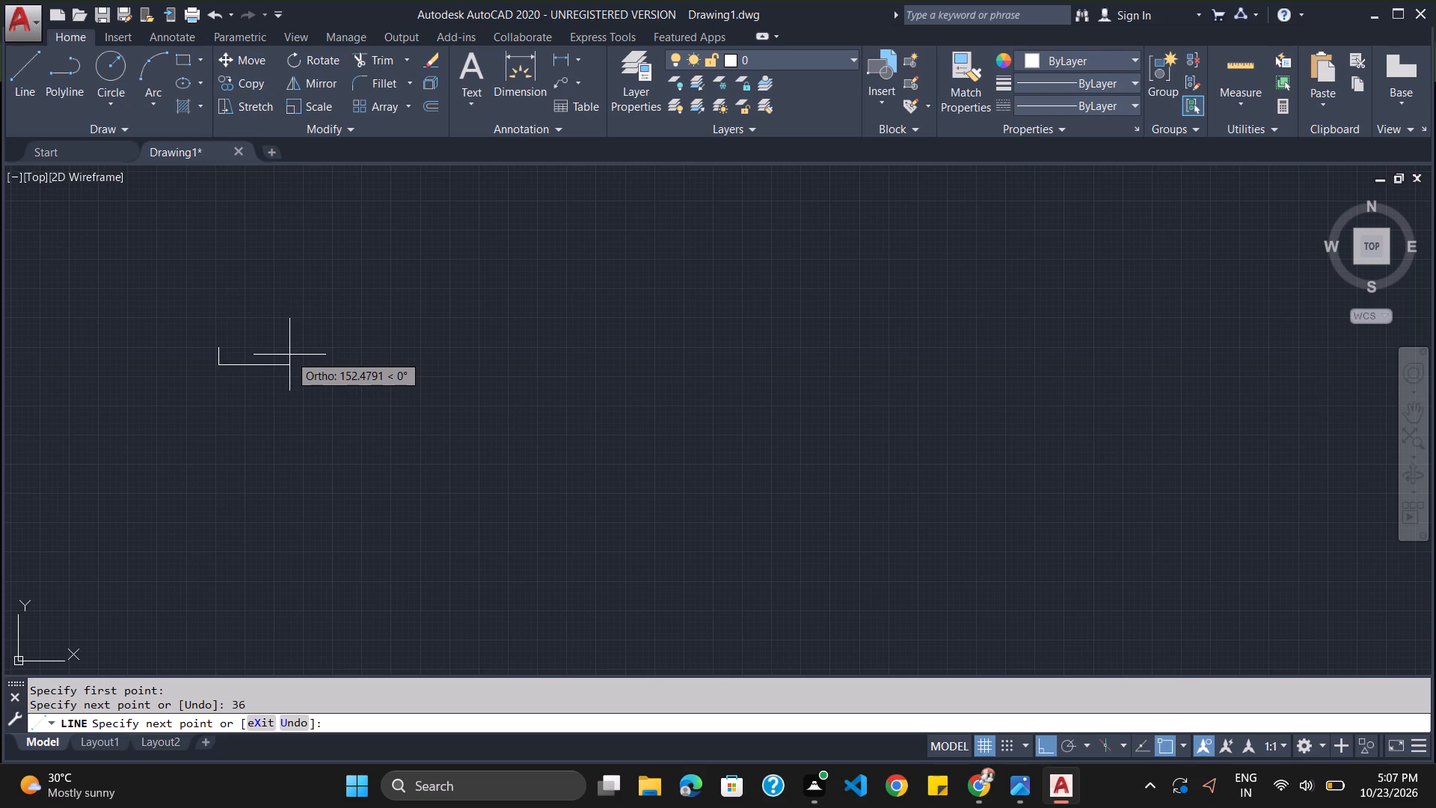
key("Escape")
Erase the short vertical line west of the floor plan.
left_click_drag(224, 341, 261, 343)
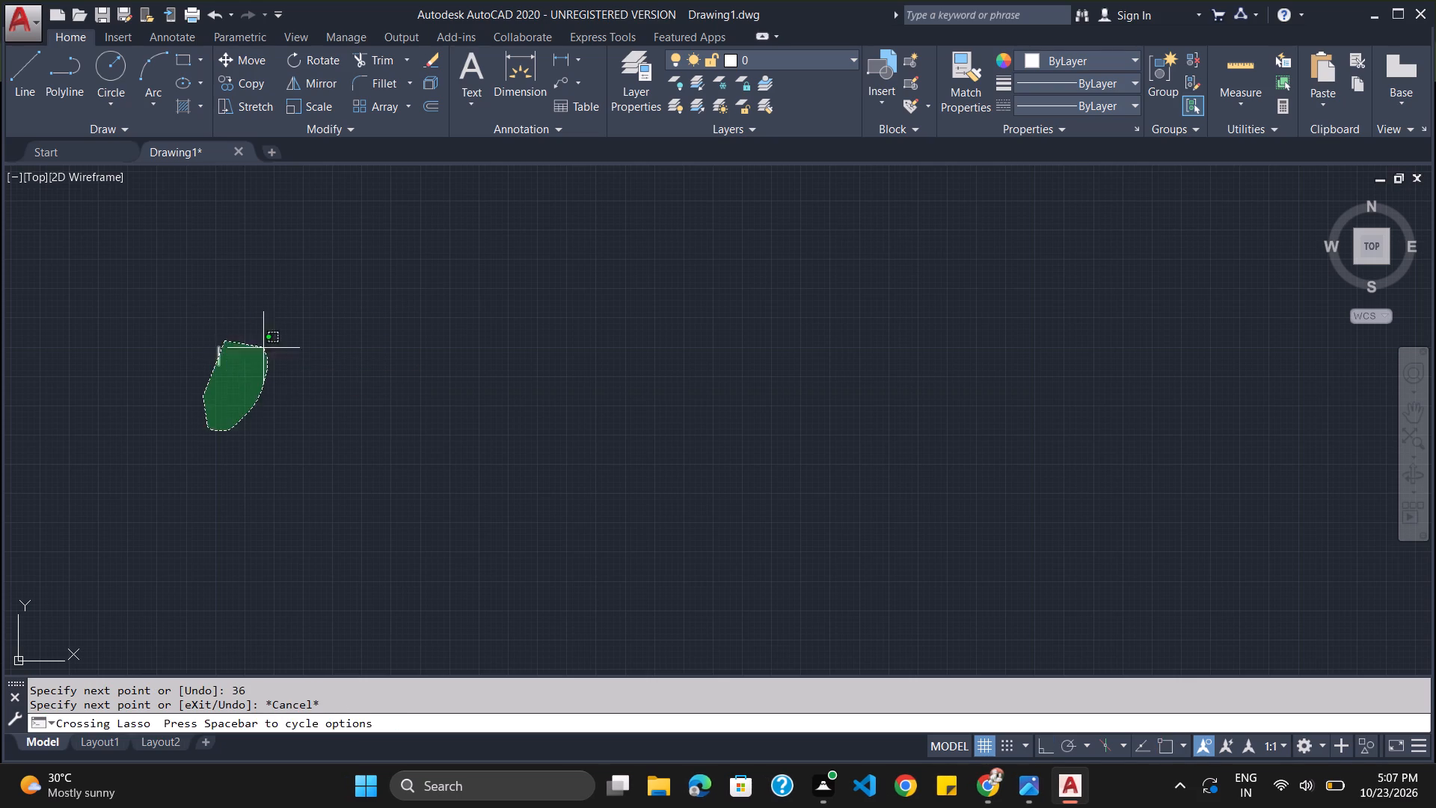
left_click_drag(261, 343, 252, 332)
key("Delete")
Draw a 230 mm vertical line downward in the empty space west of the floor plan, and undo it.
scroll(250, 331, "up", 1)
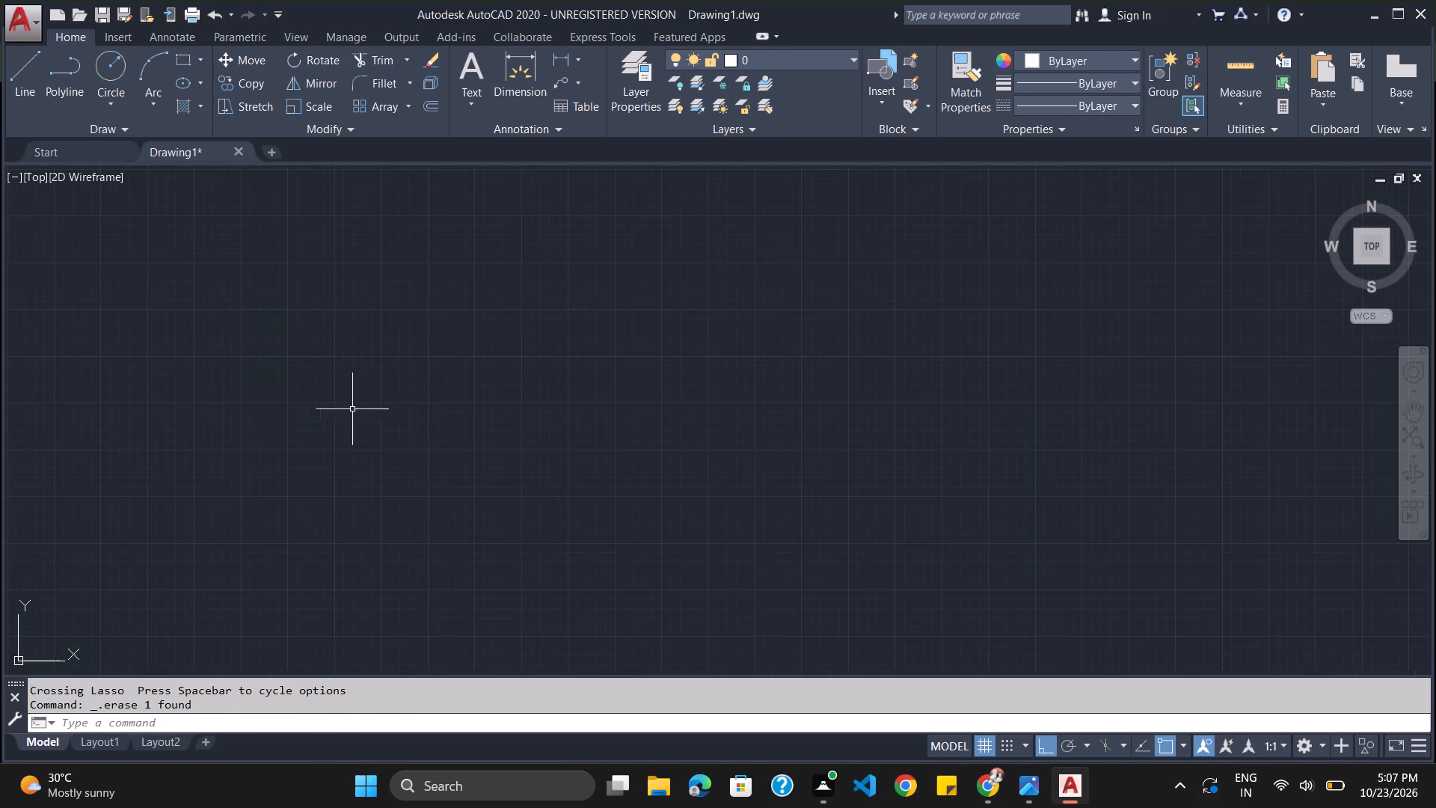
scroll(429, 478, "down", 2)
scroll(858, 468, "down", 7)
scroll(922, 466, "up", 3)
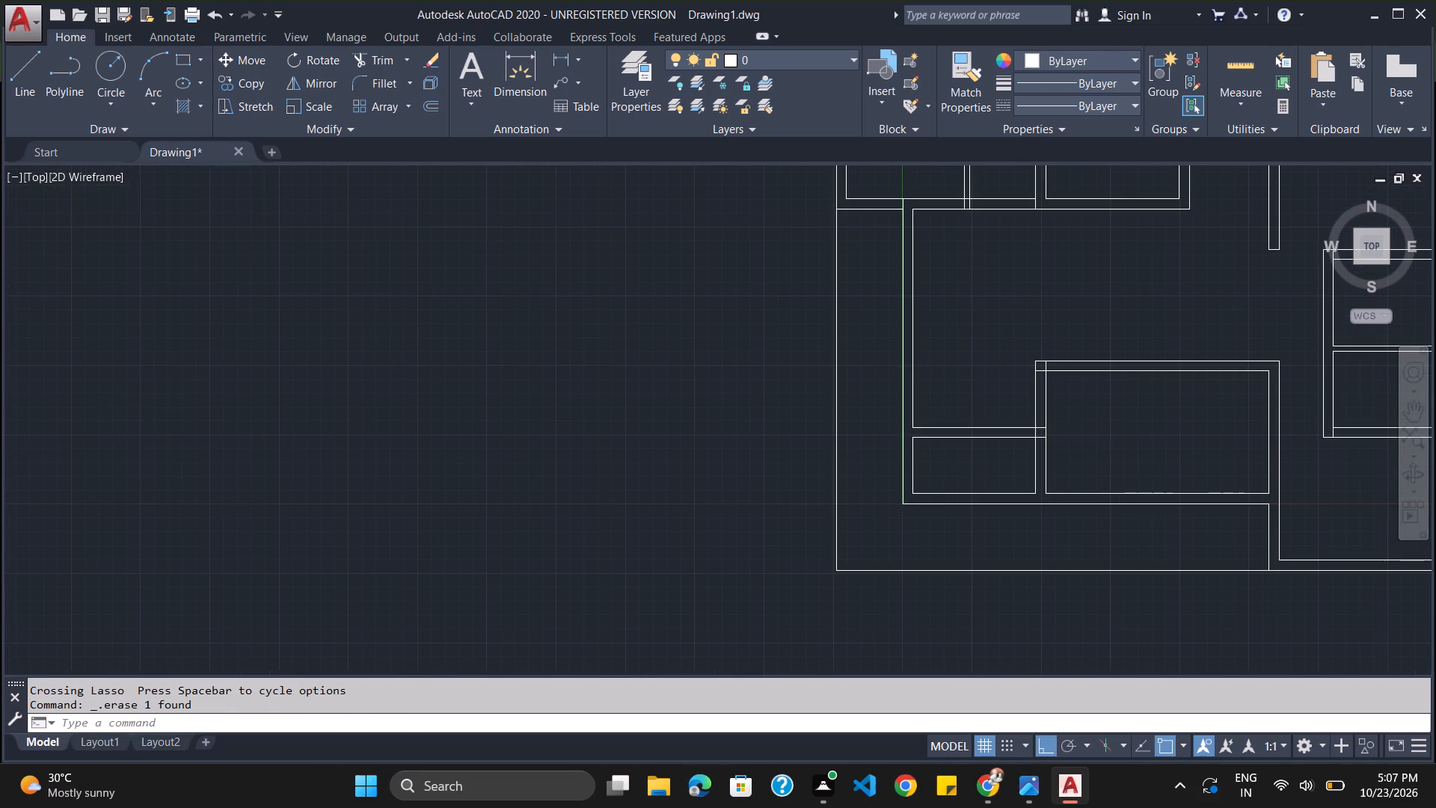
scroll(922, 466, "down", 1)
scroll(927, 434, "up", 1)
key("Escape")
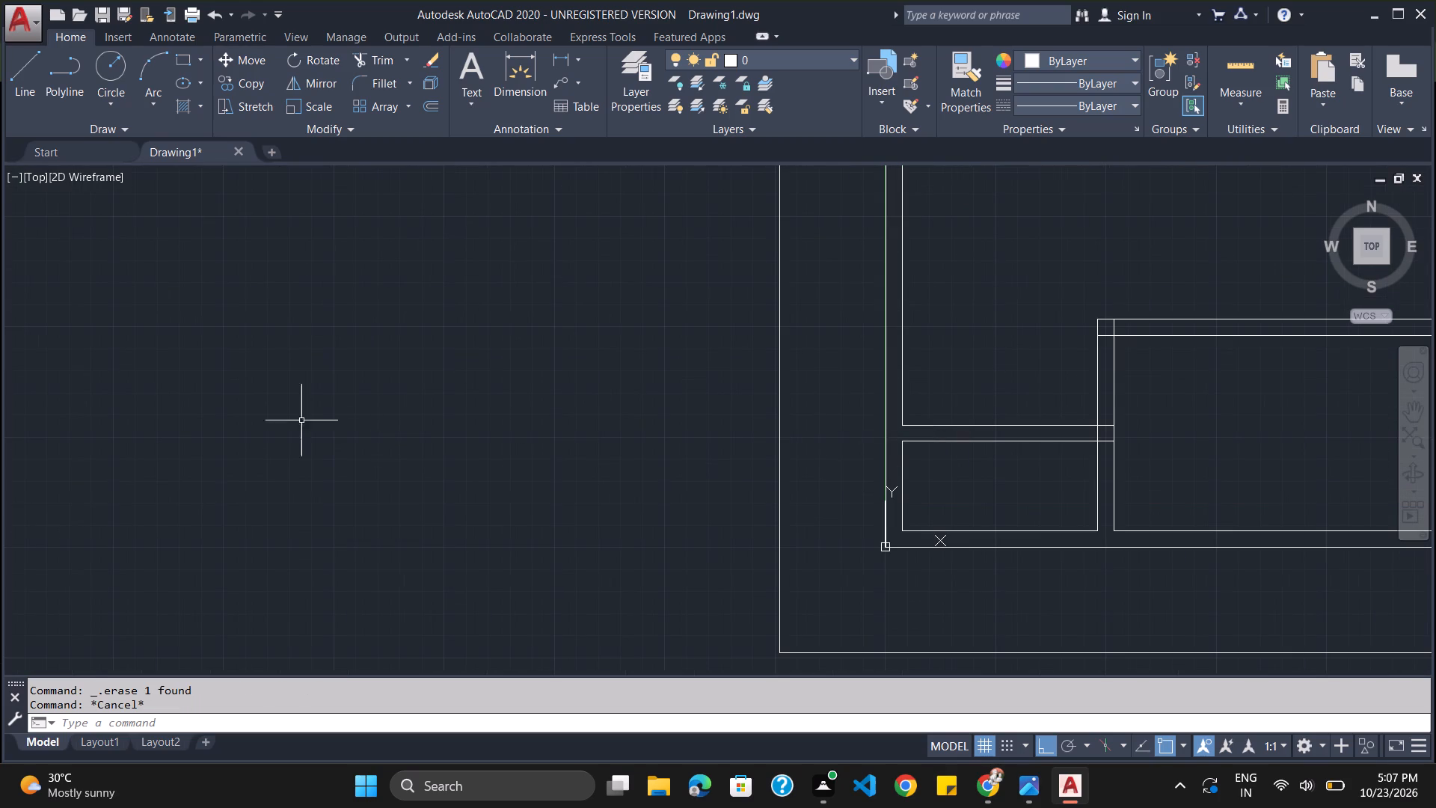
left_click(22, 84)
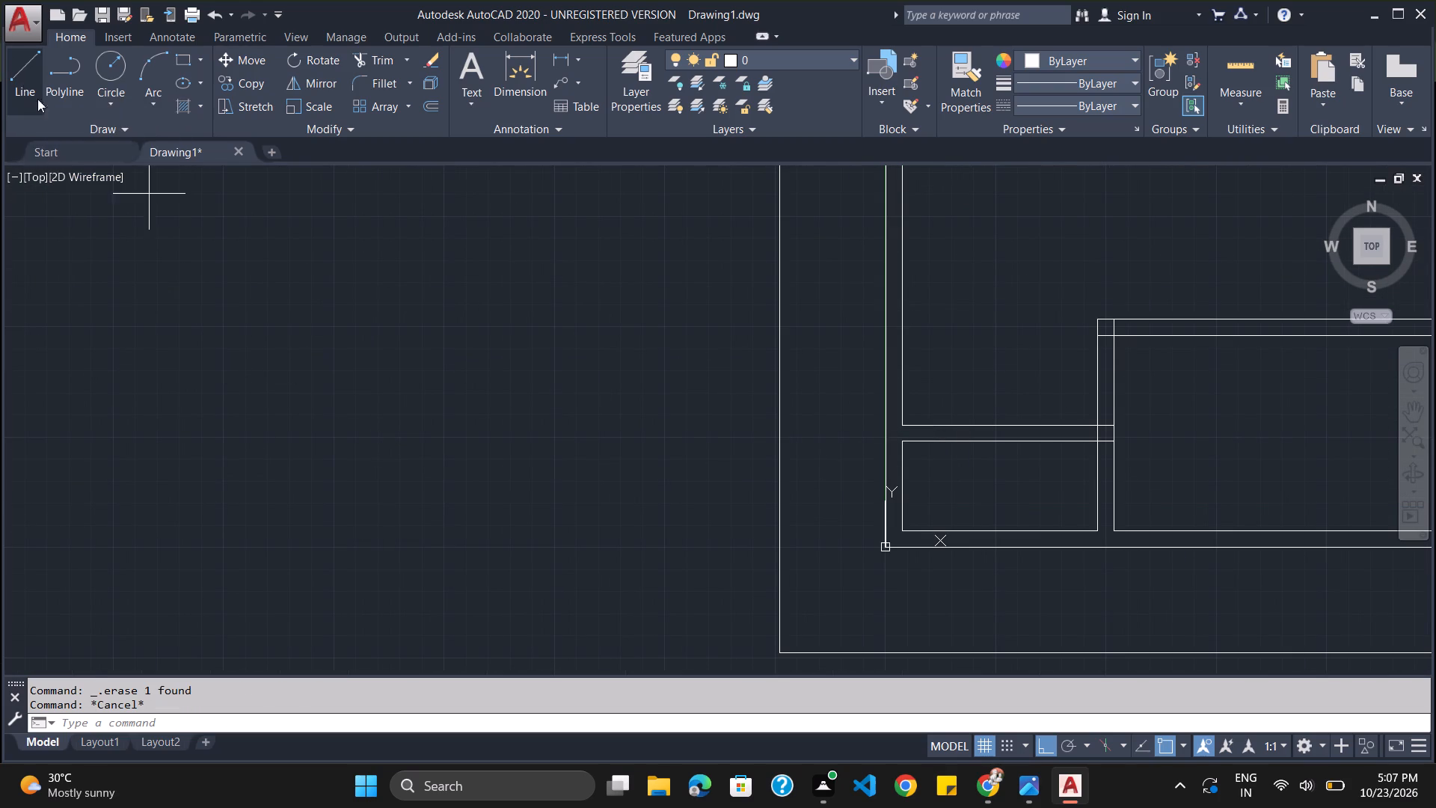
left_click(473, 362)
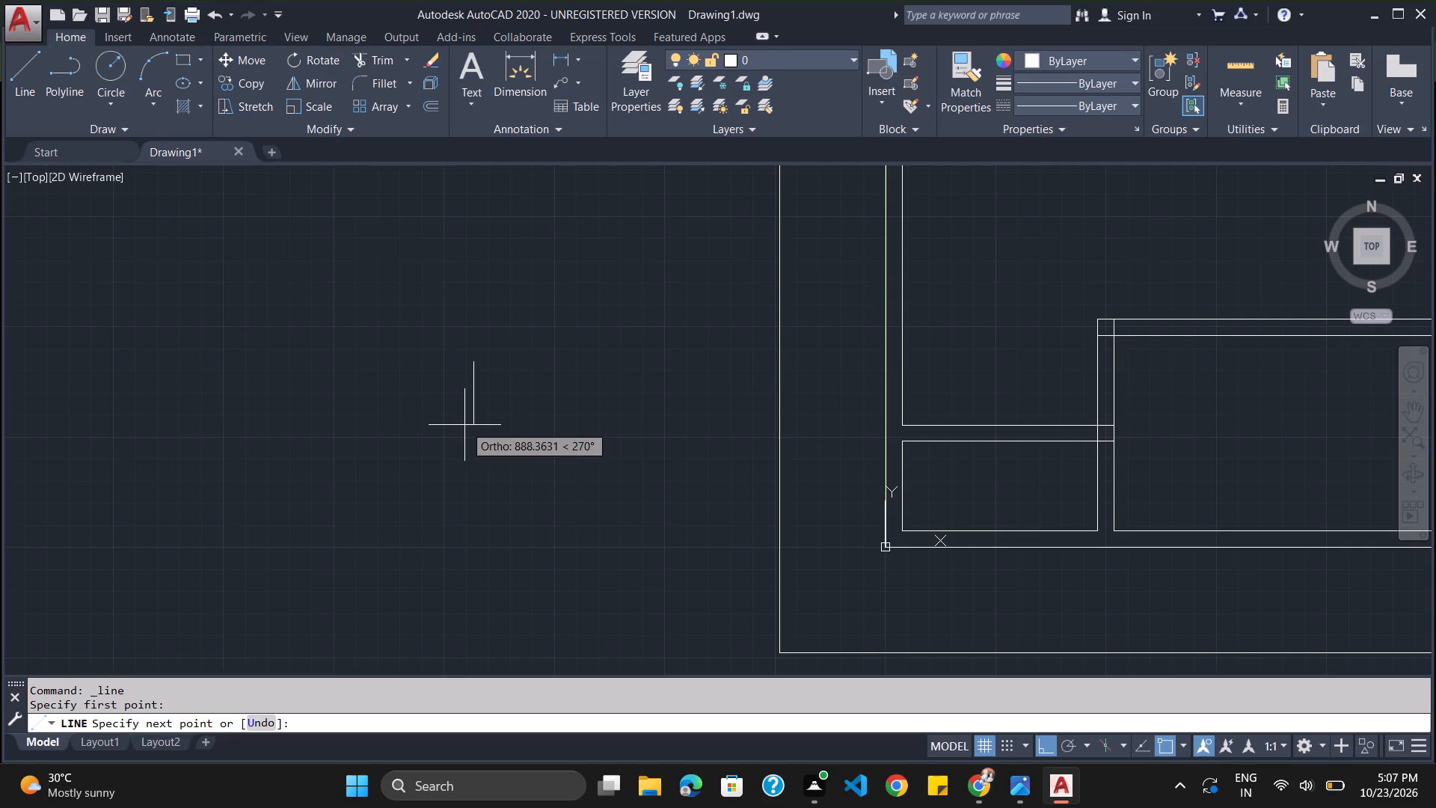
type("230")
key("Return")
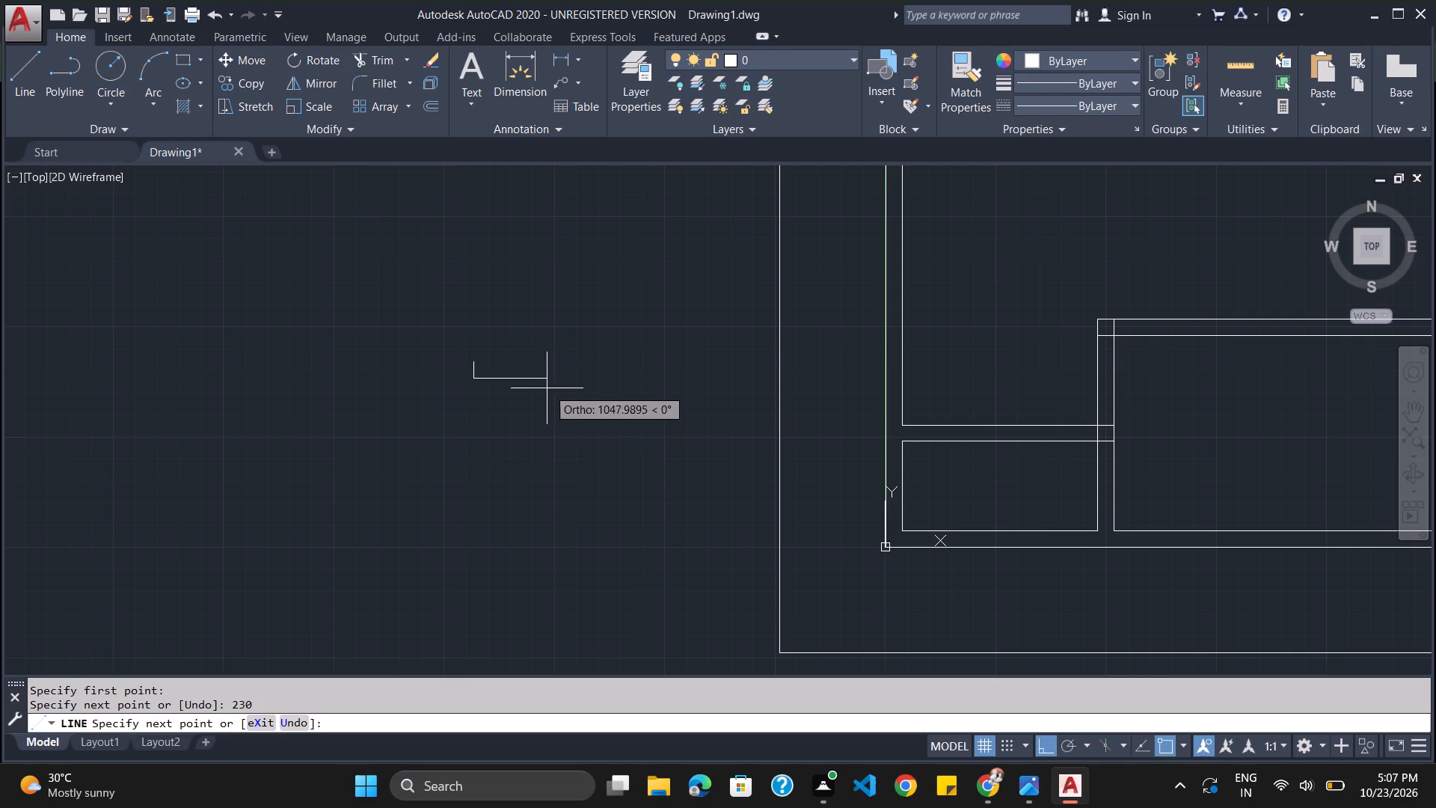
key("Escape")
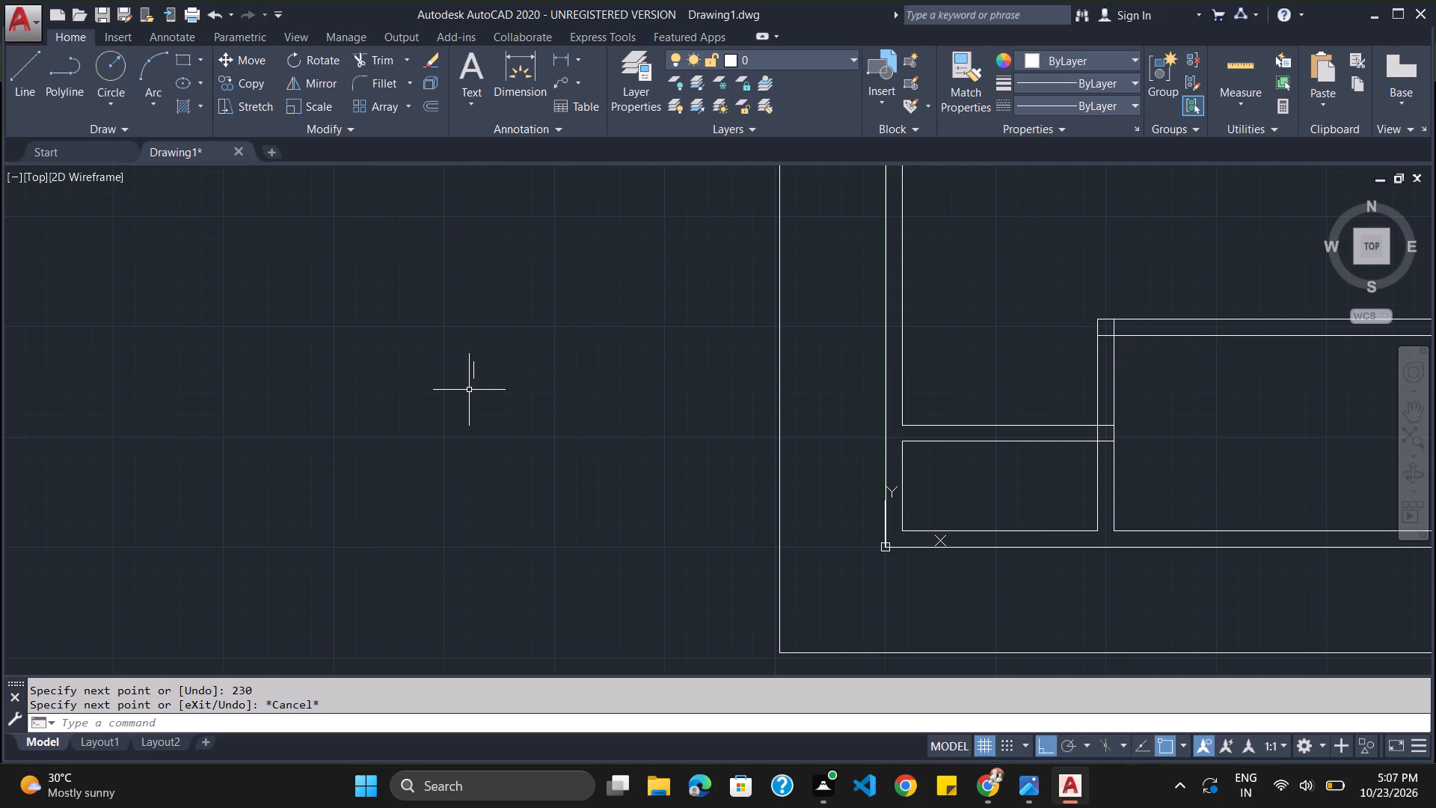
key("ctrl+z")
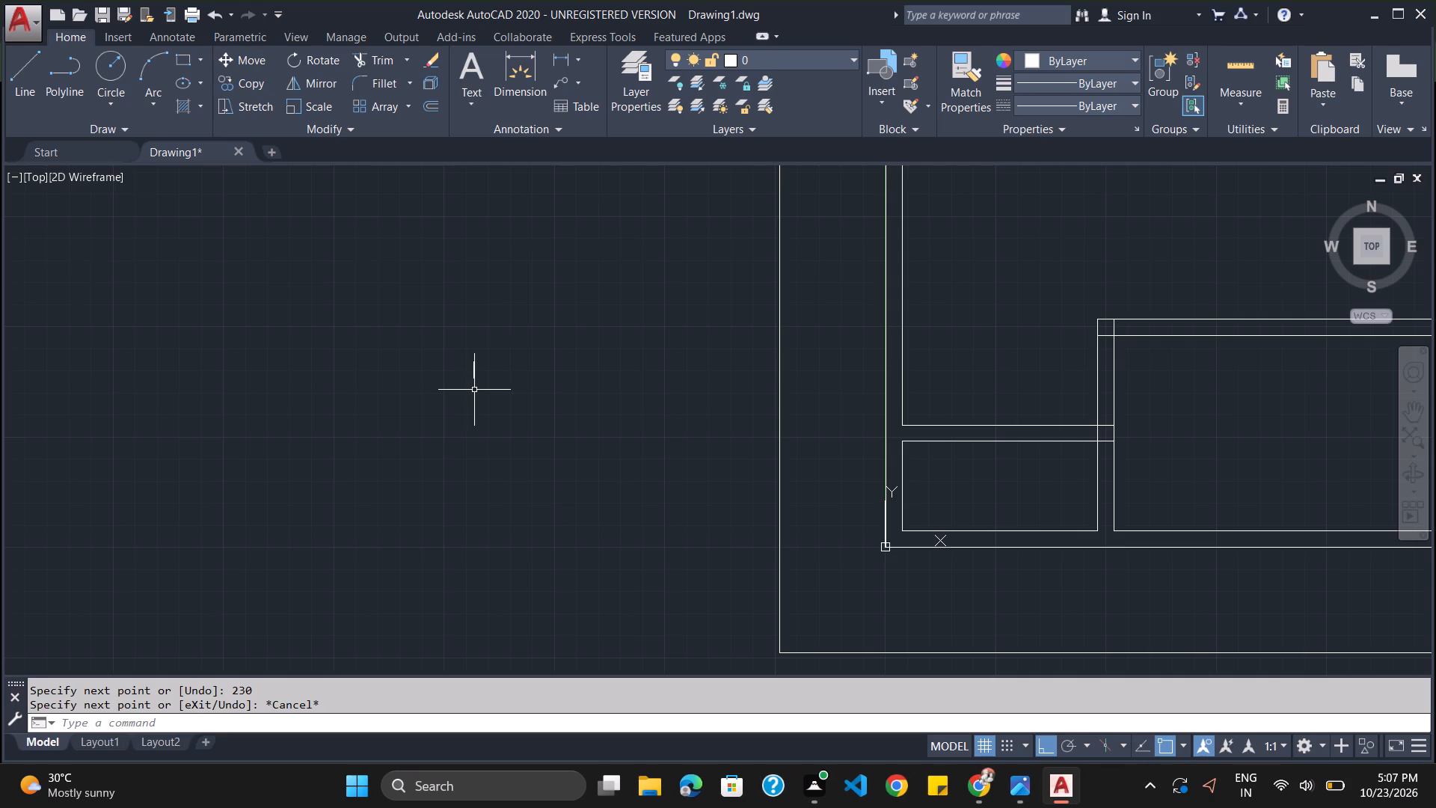
Draw an L-shape west of the floor plan: a 230 mm line downward joined to a 230 mm horizontal line running east.
left_click(37, 72)
left_click(334, 324)
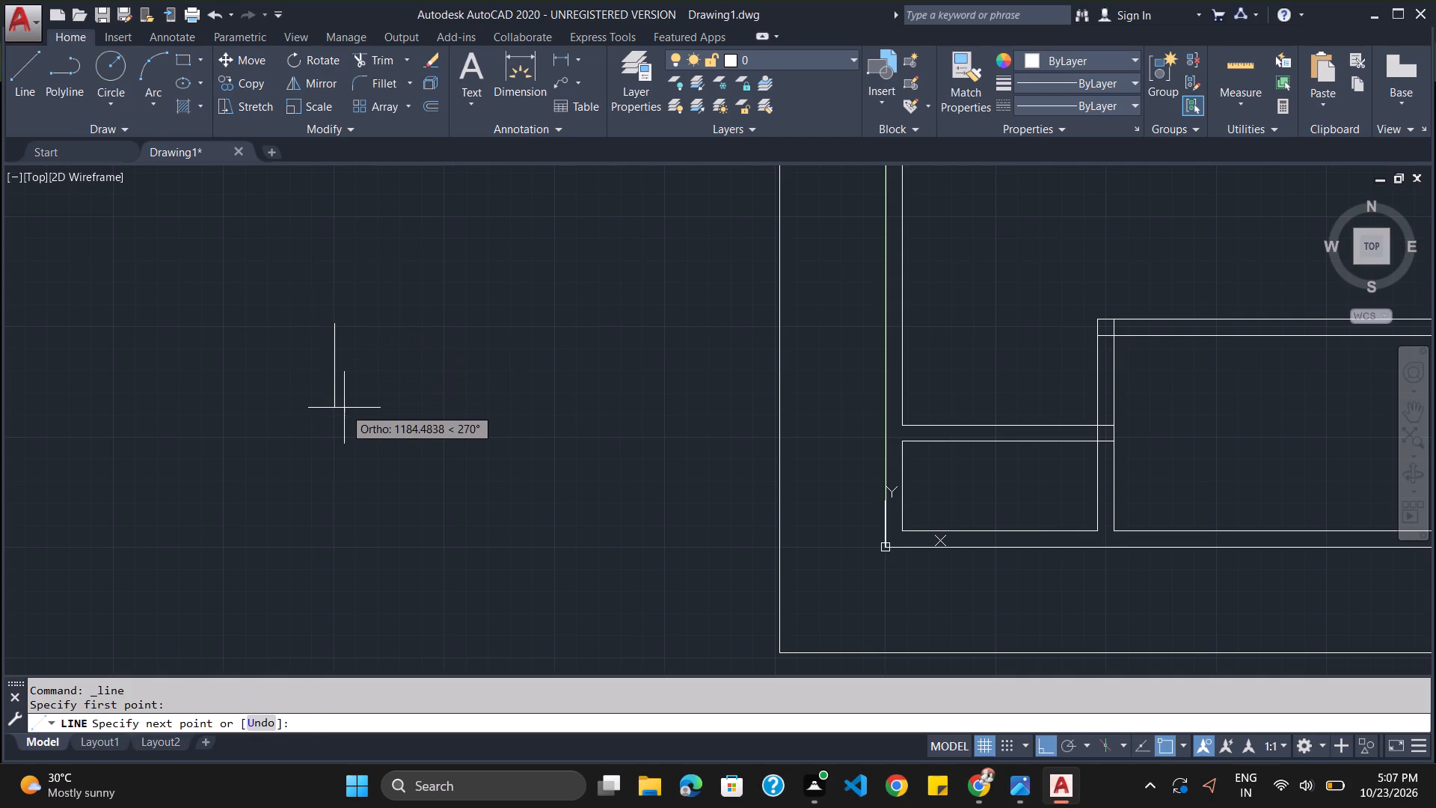
type("23")
key("0")
key("Return")
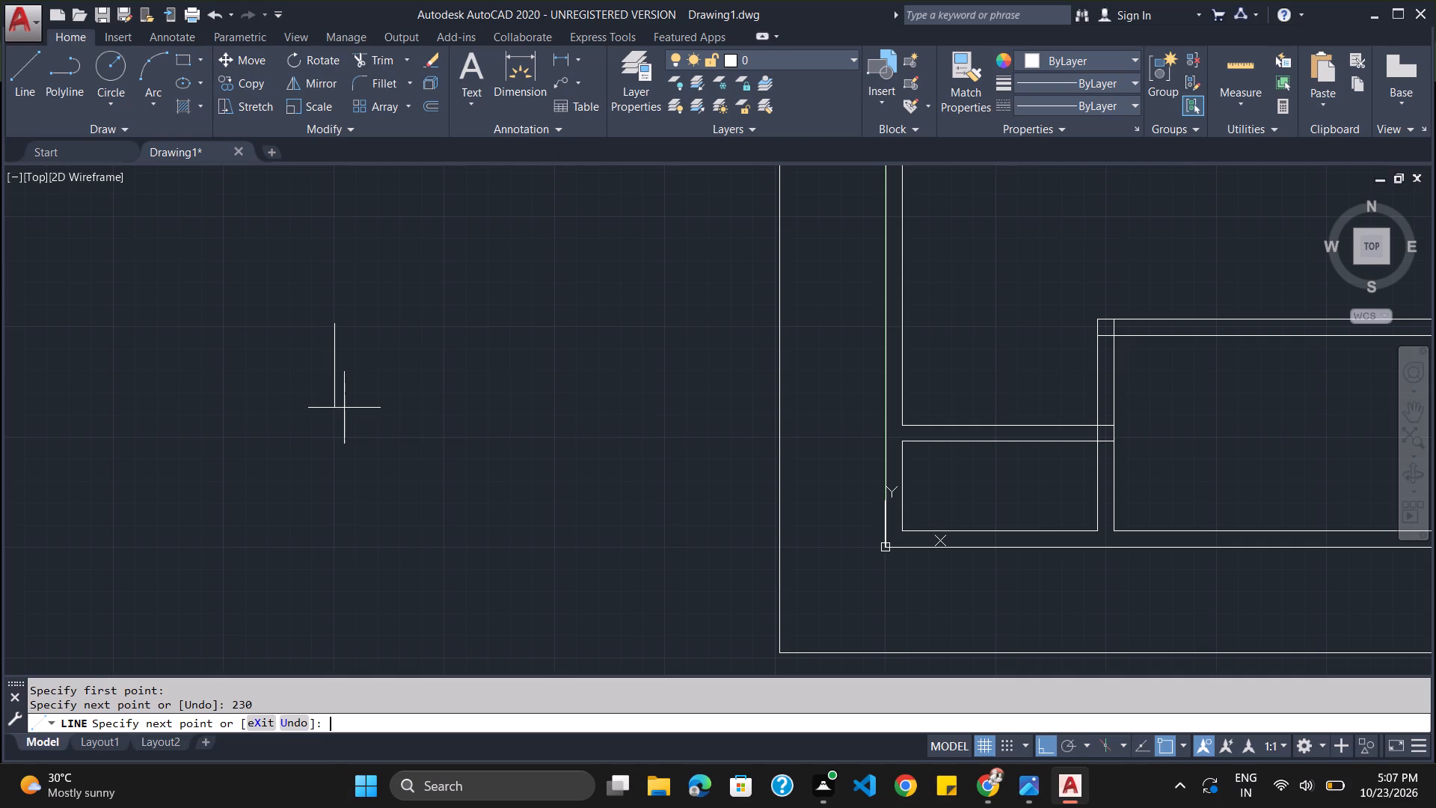
type("230")
key("Return")
key("Escape")
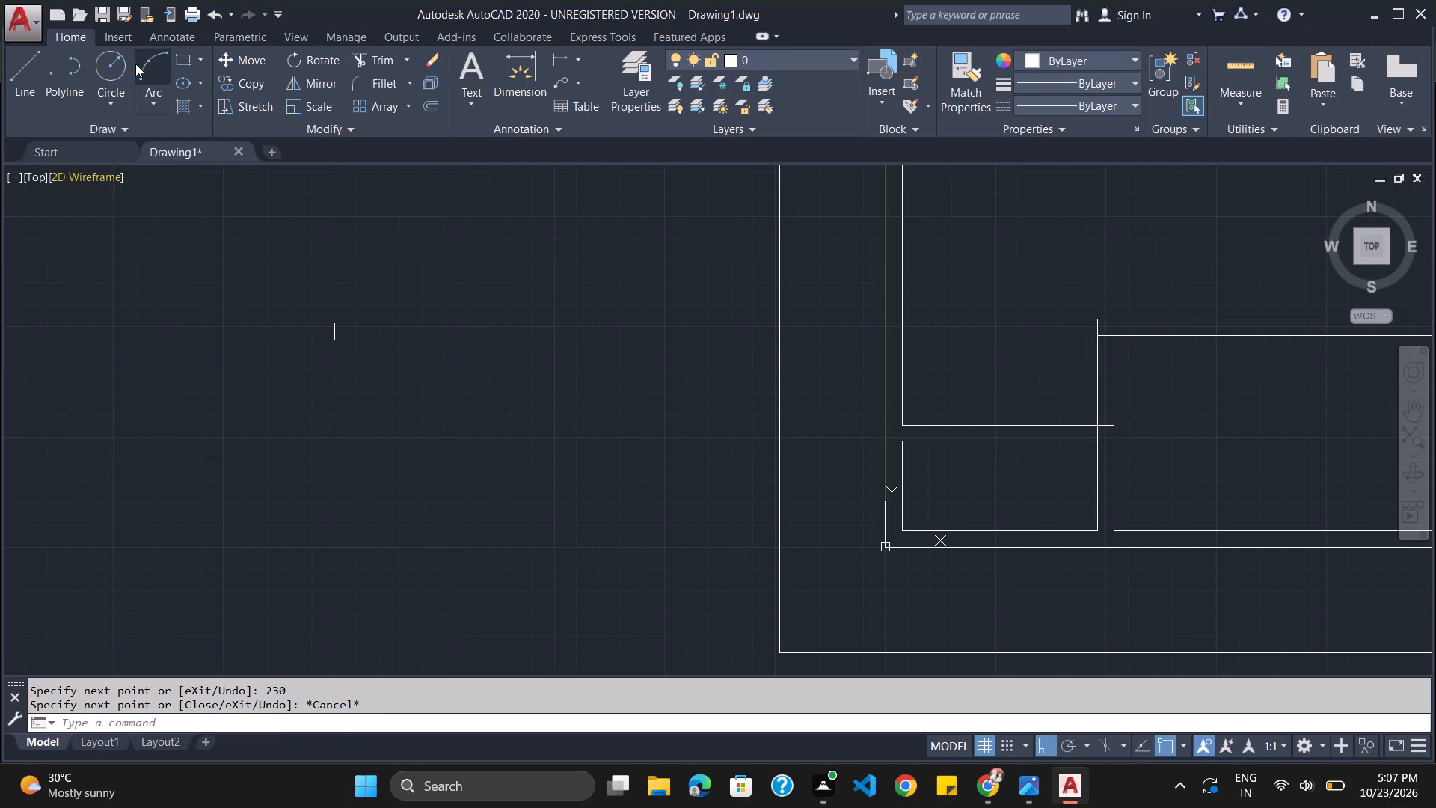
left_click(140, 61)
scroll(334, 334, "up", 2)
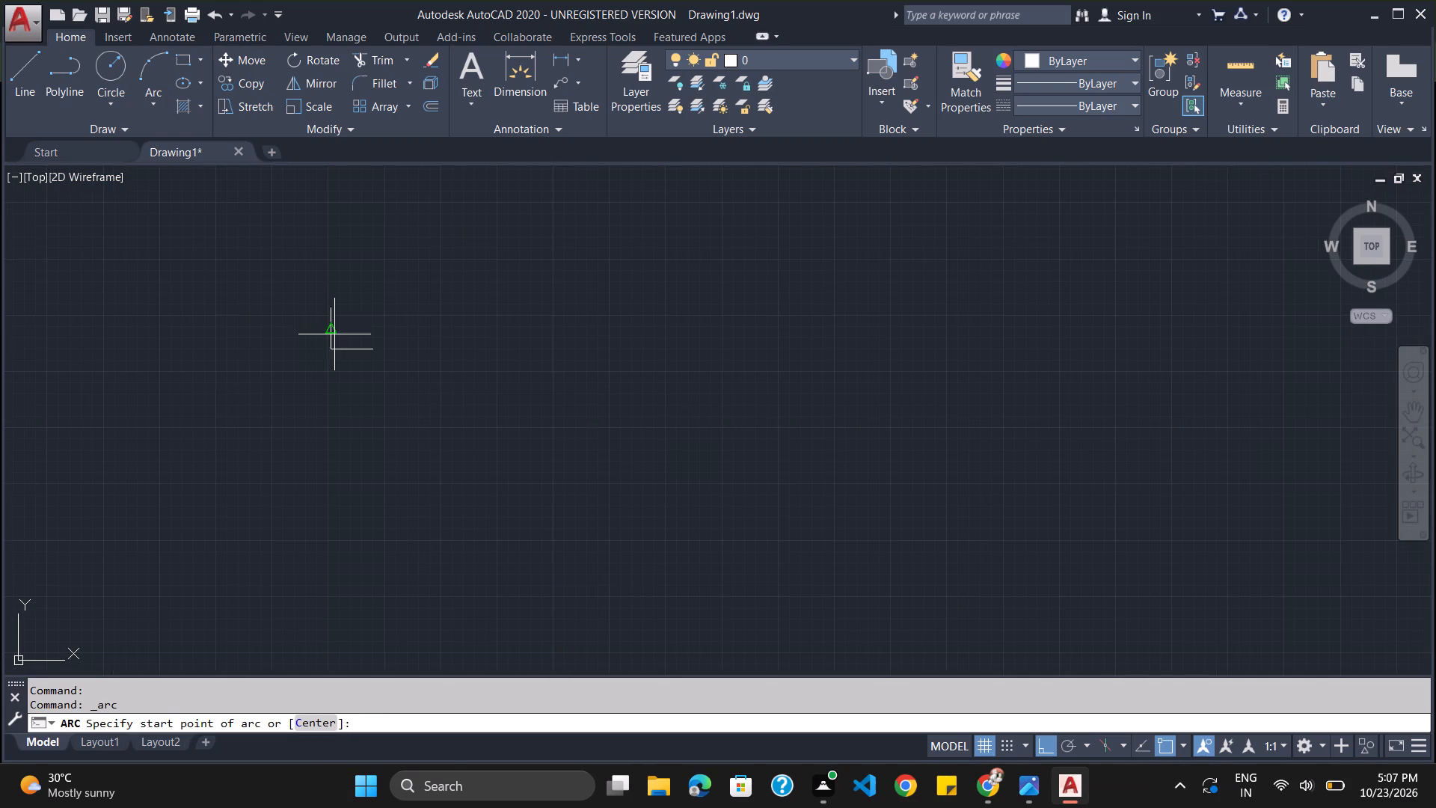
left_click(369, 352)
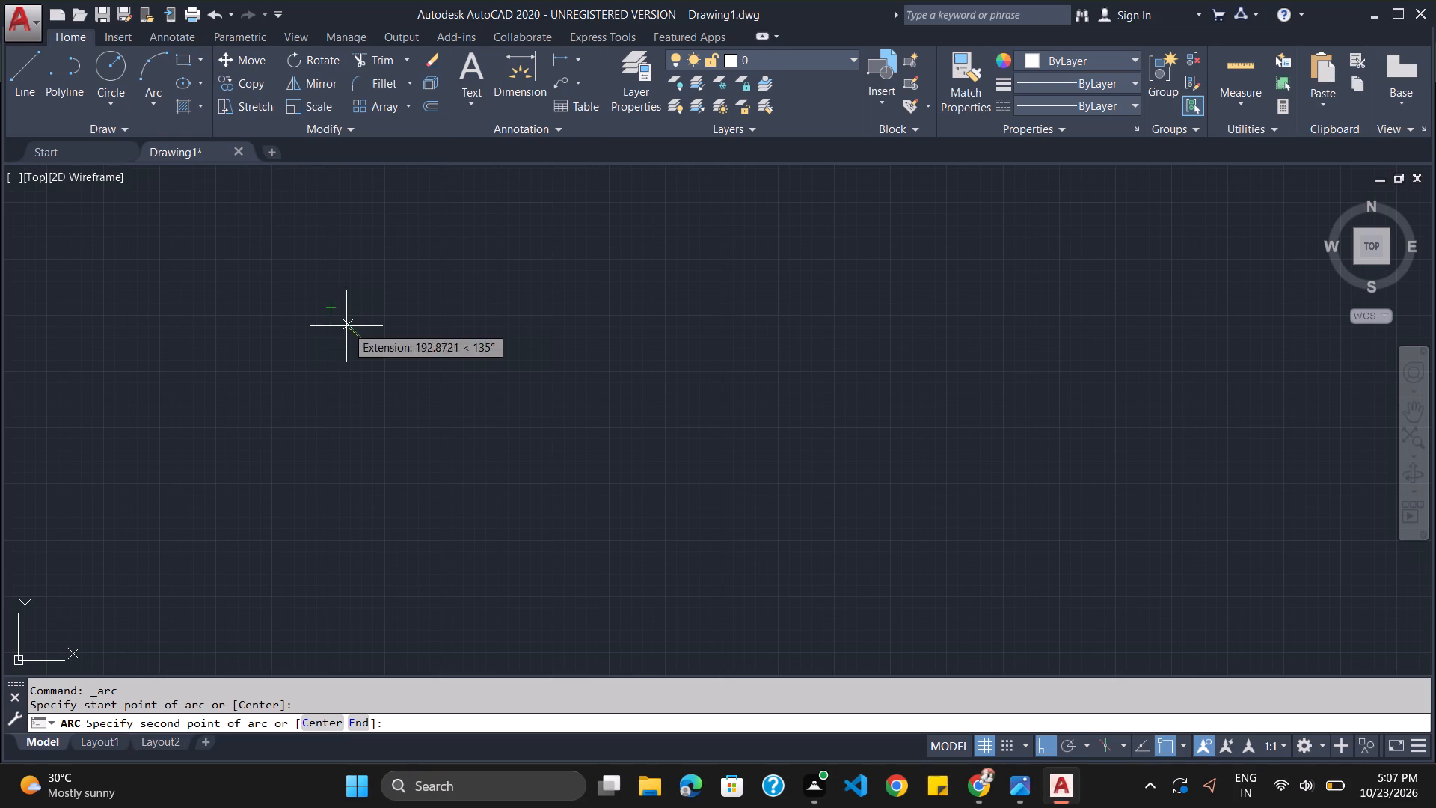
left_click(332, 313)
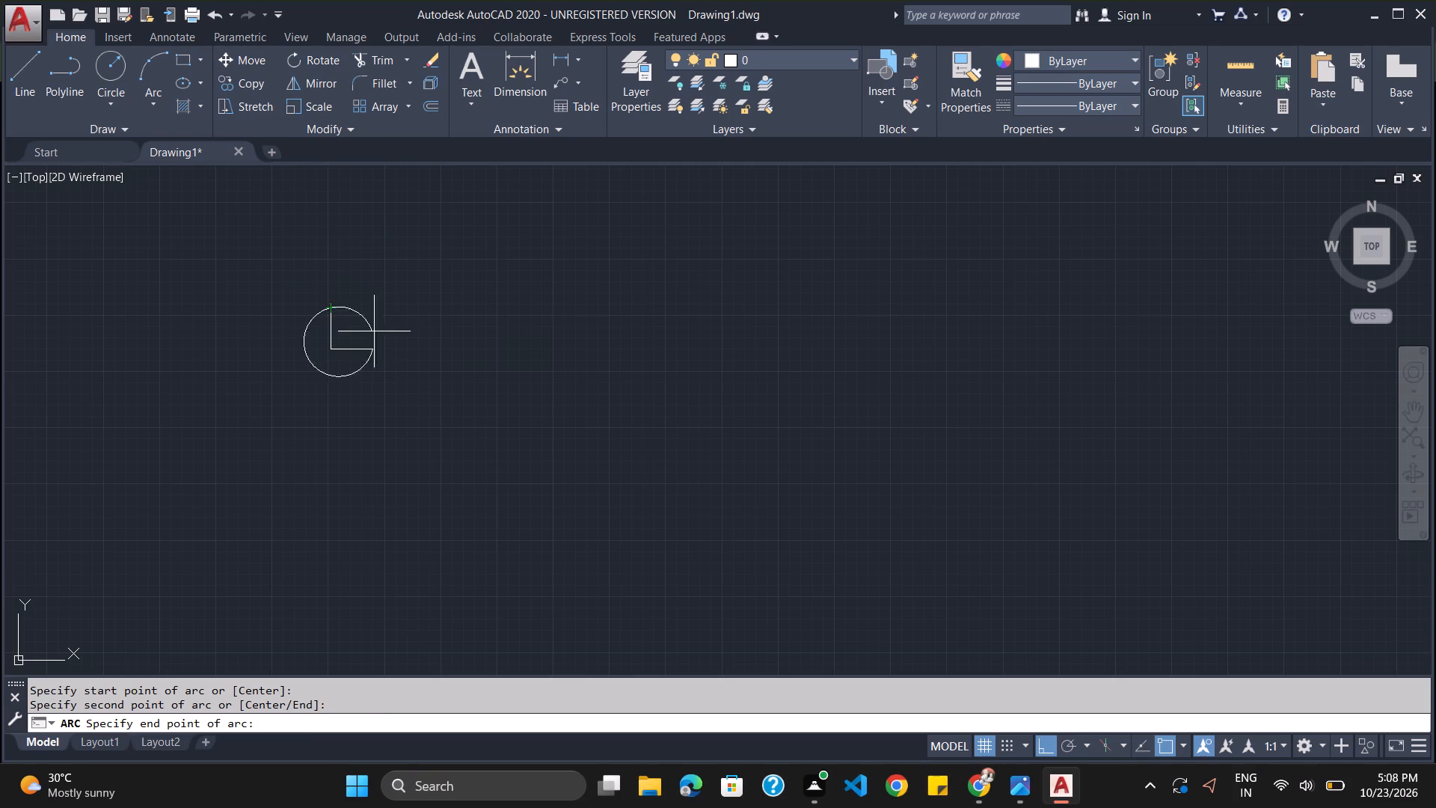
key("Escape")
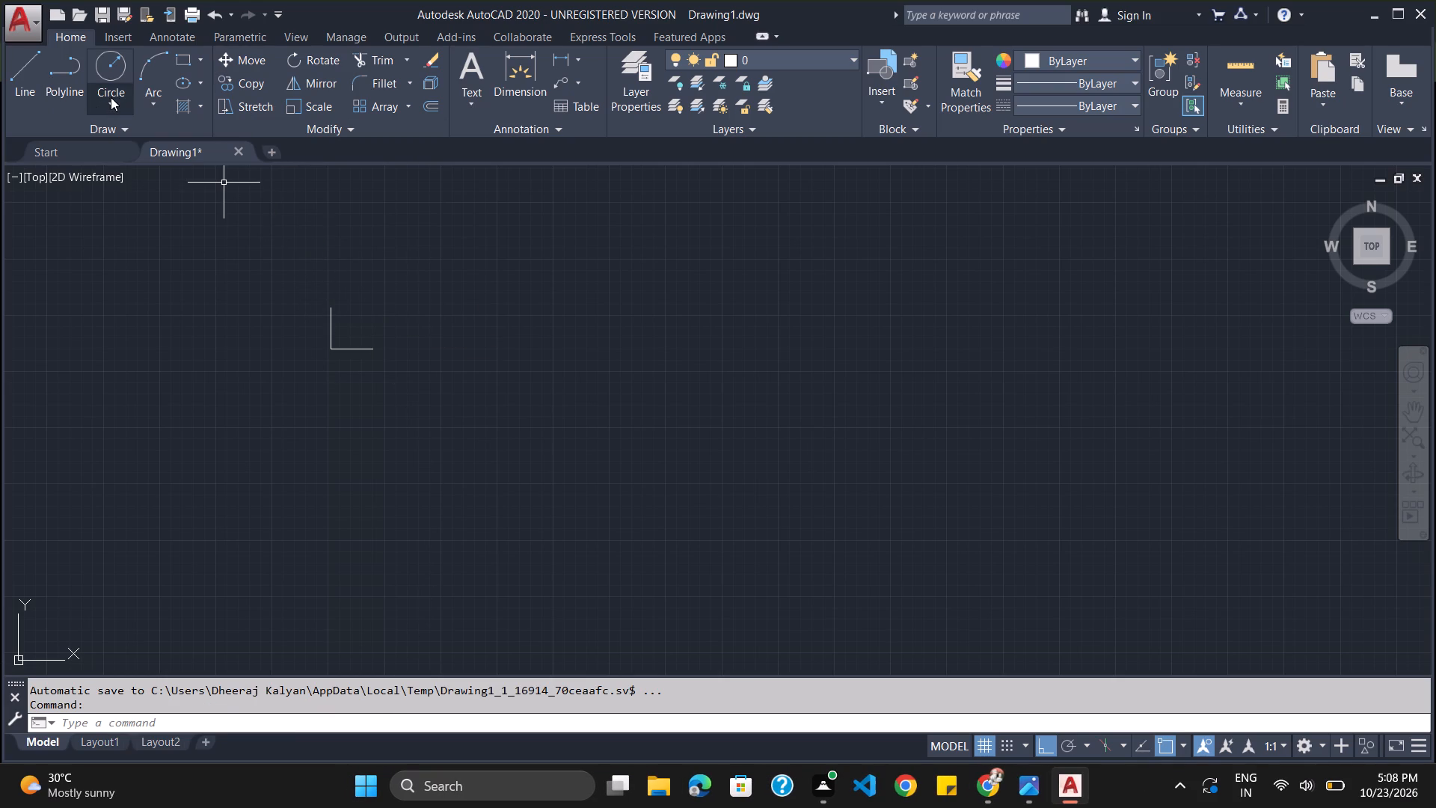
Close the L-shape with a Start, Center, End arc from its east end, centred on the corner, to its upper end.
left_click(111, 97)
left_click(188, 83)
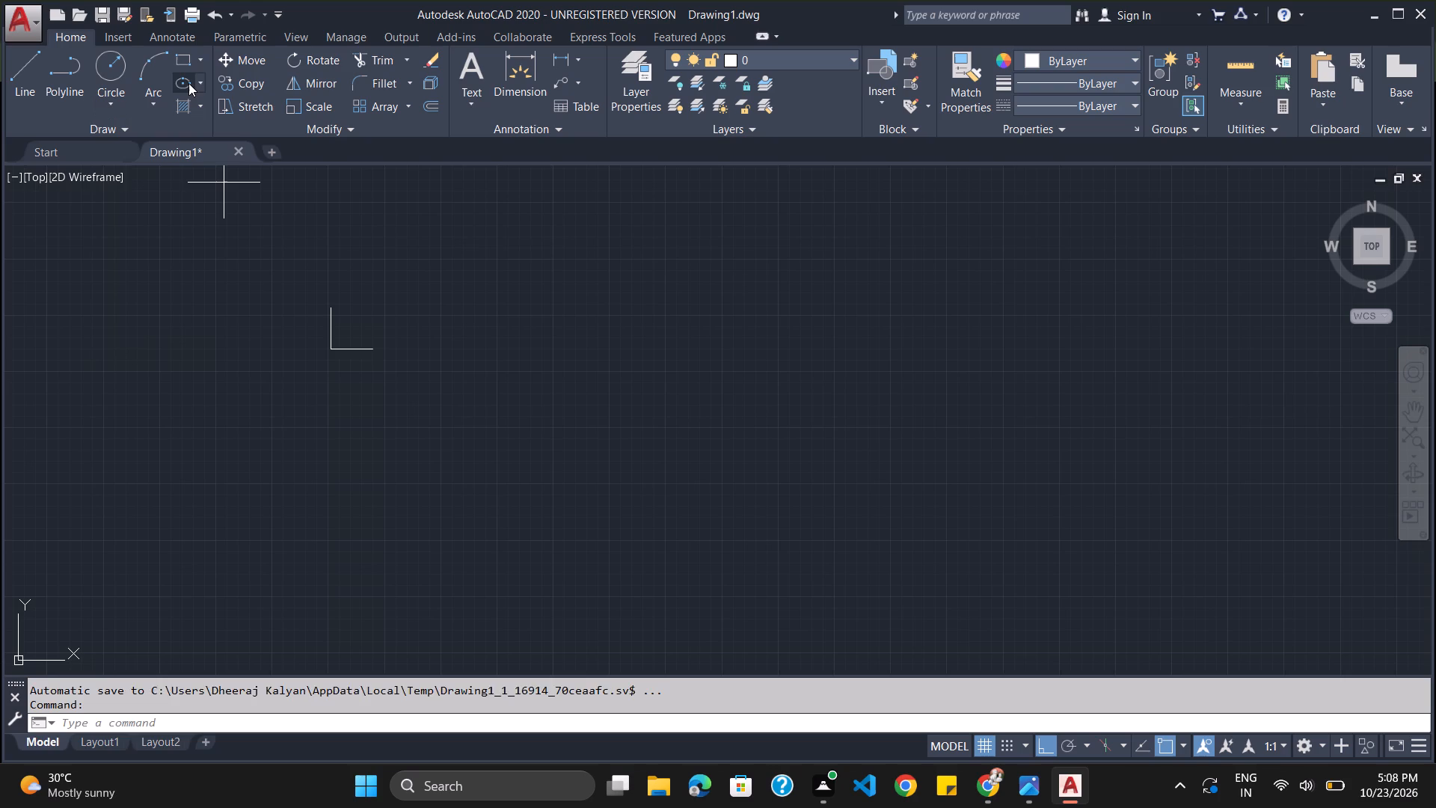
left_click(160, 96)
left_click(191, 168)
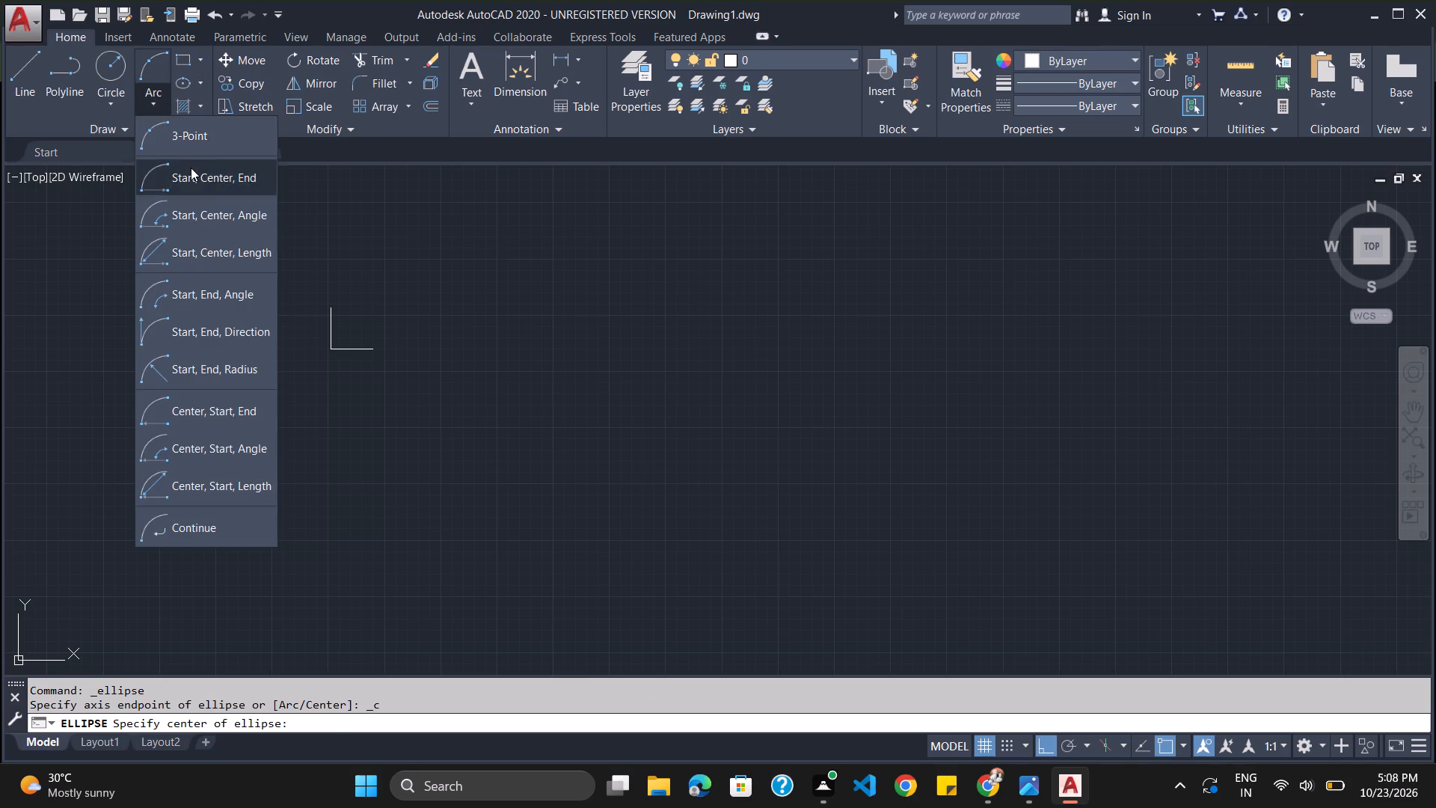
left_click(373, 352)
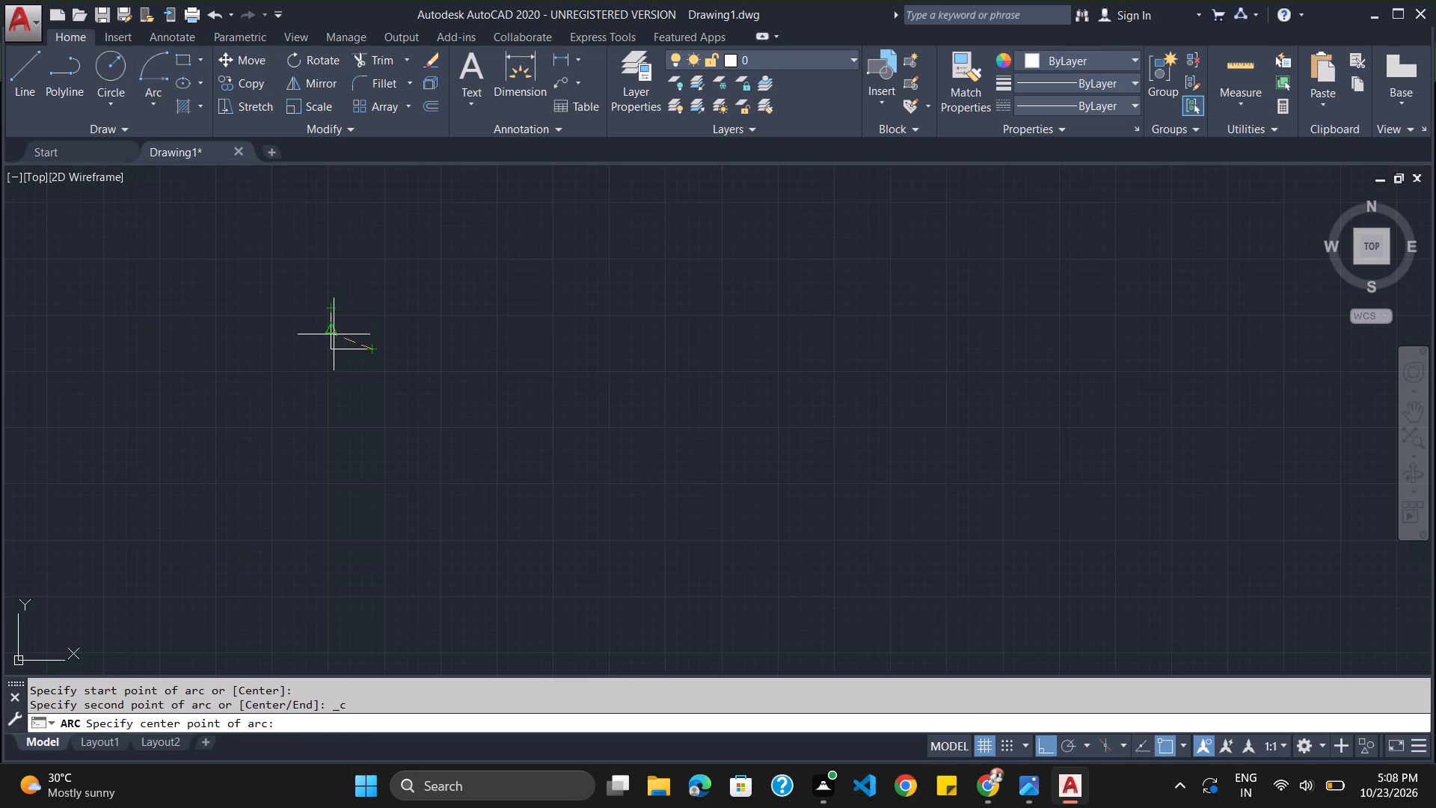
left_click(331, 346)
left_click(327, 304)
scroll(405, 336, "down", 3)
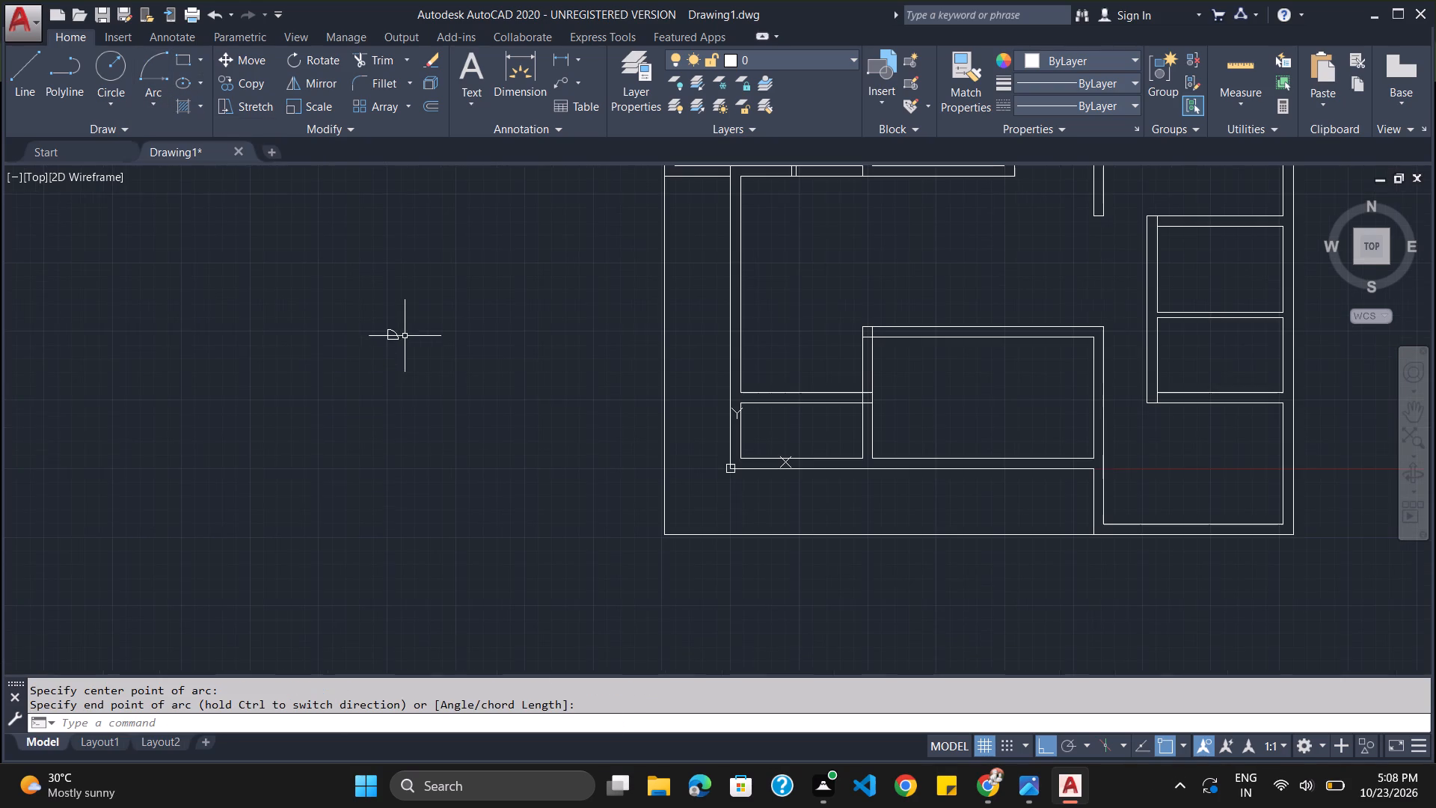
left_click_drag(405, 316, 310, 386)
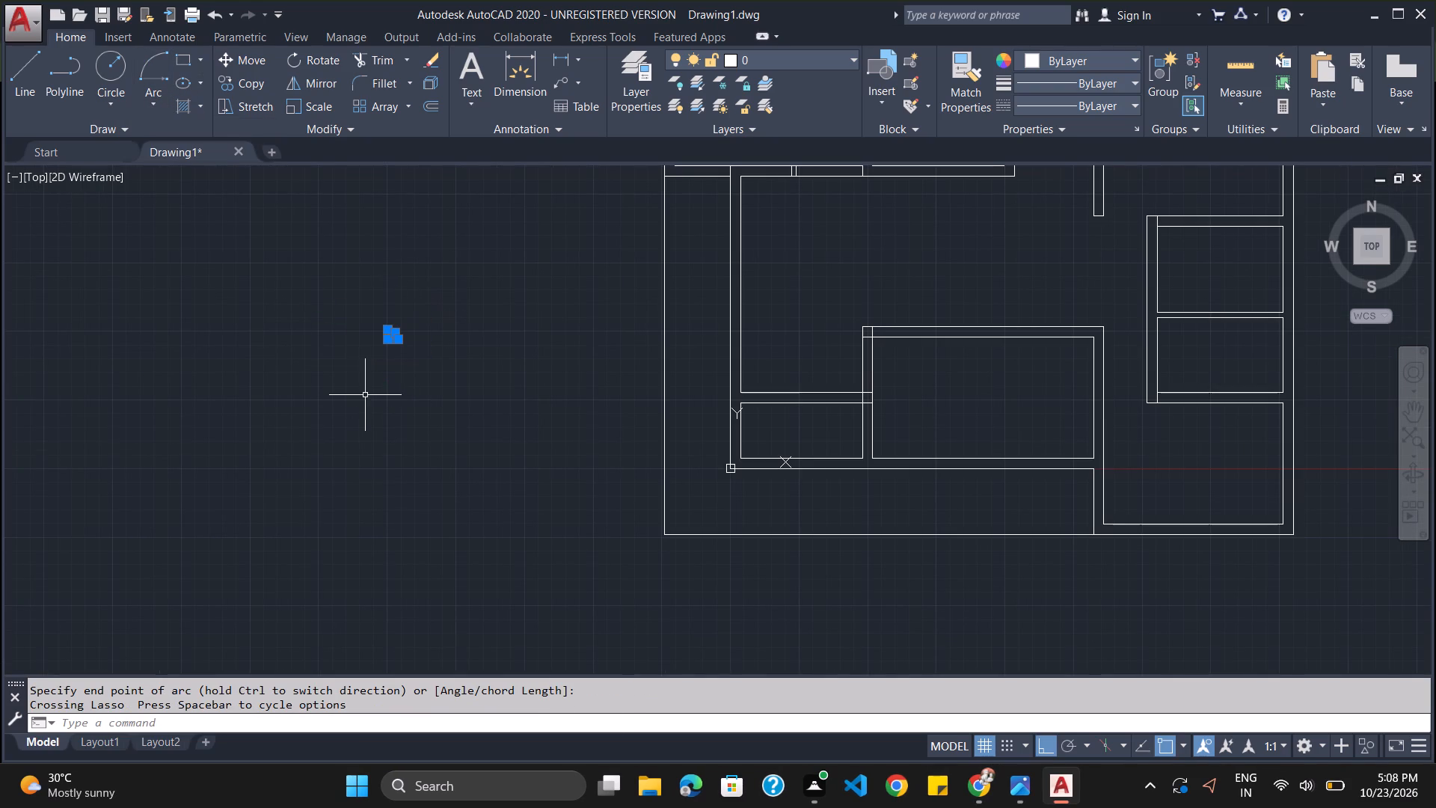
key("Escape")
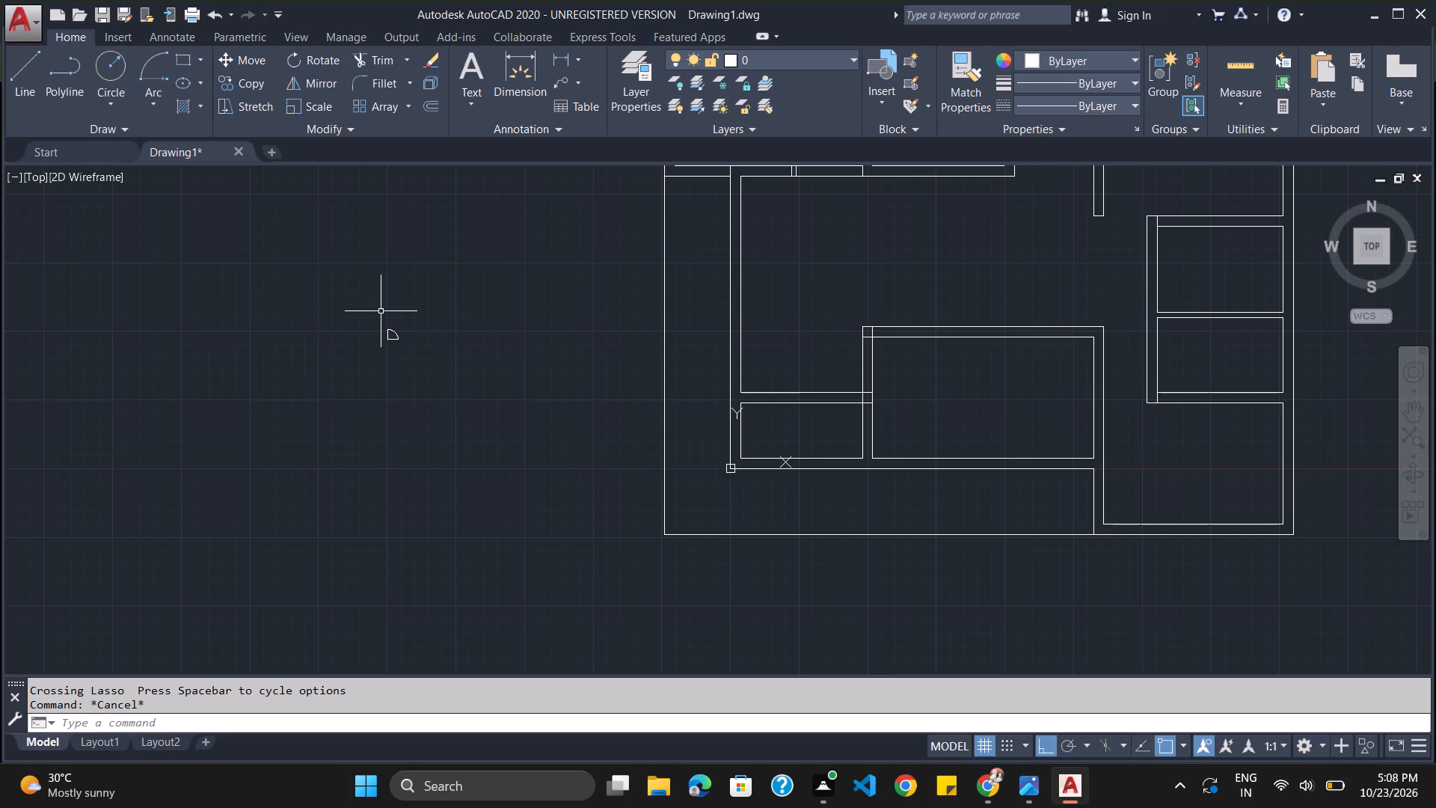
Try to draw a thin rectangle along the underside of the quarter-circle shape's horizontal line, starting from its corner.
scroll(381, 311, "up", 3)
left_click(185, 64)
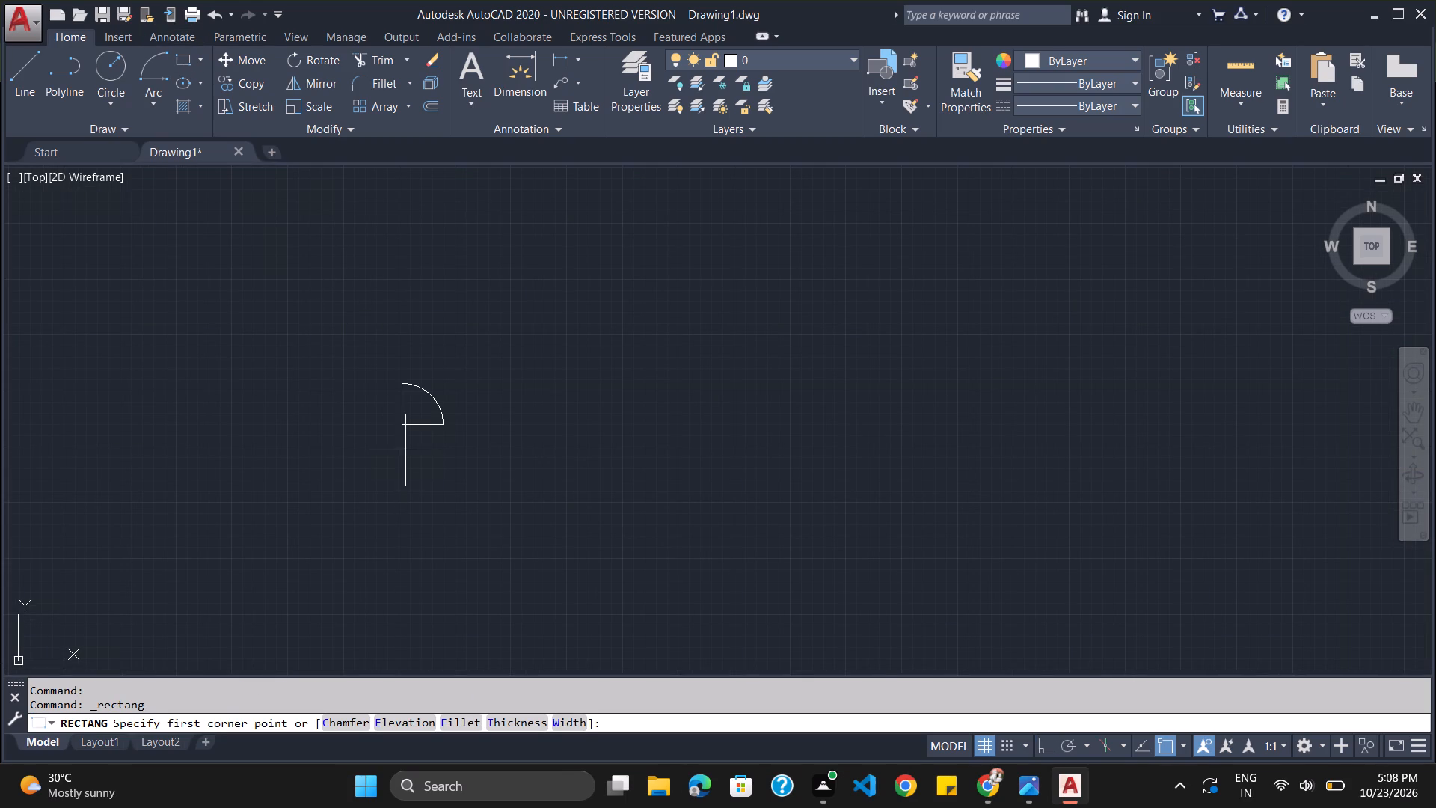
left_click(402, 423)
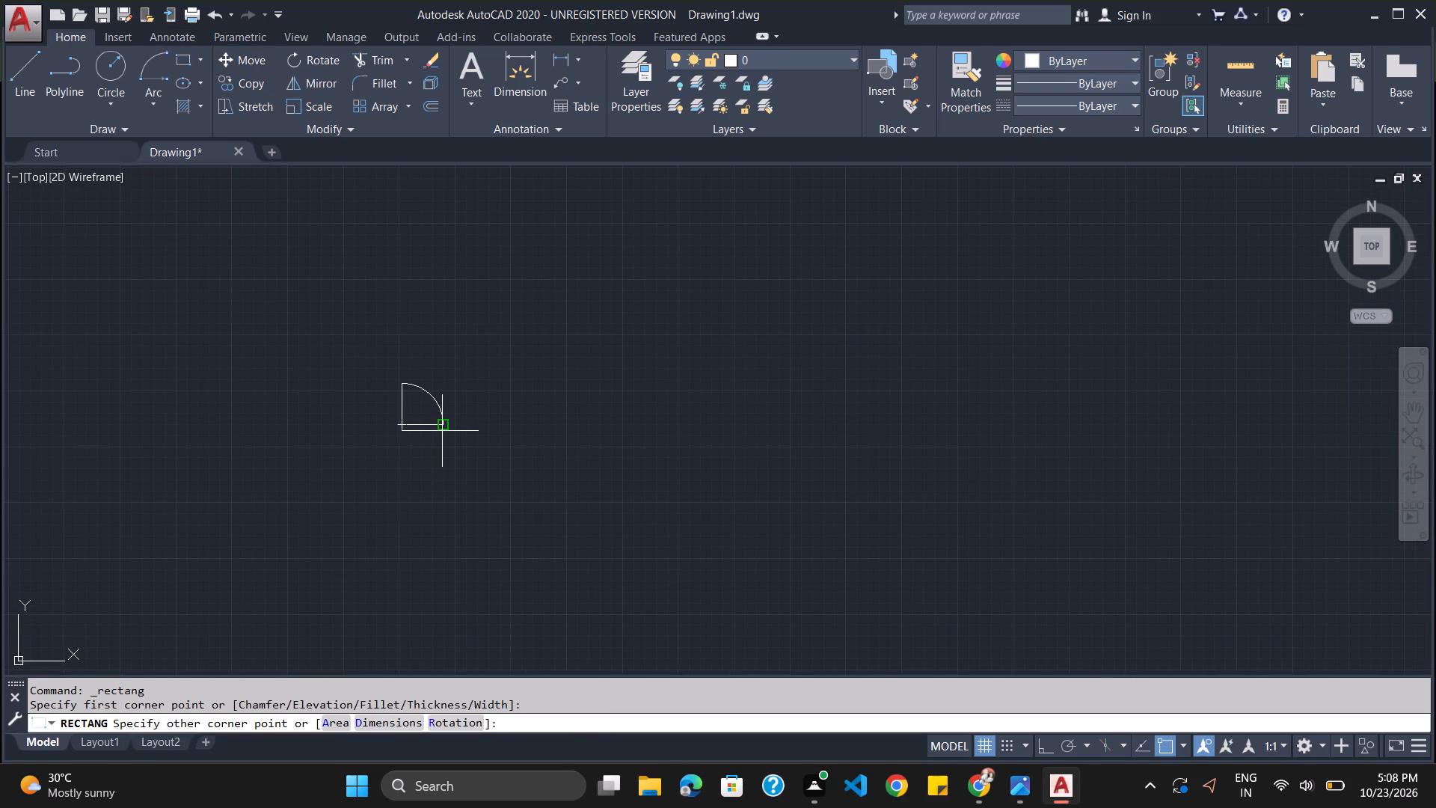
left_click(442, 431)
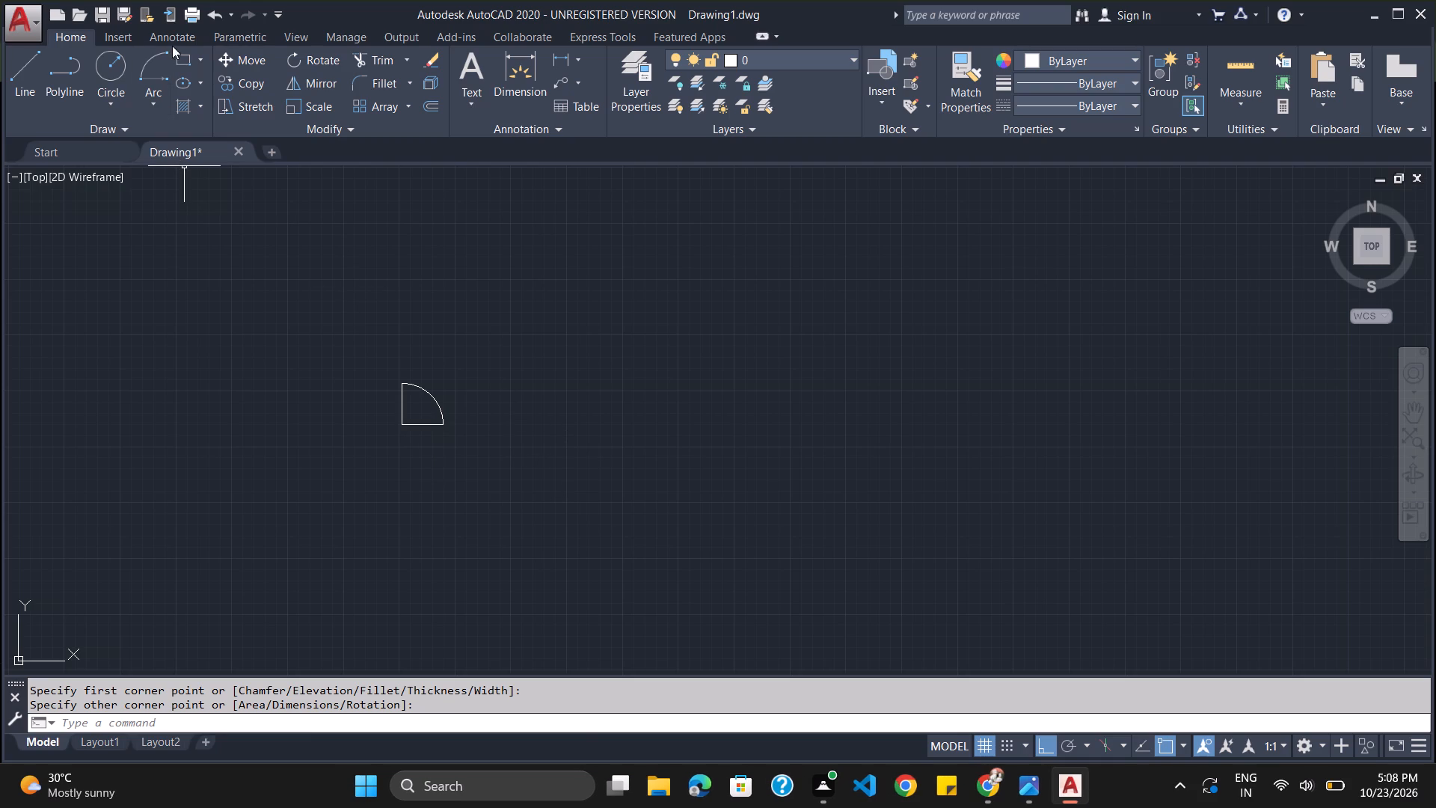
Draw a thin rectangle just below the shape's horizontal line, spanning its full length, with object snap turned off for the second corner.
left_click(188, 61)
scroll(408, 480, "up", 3)
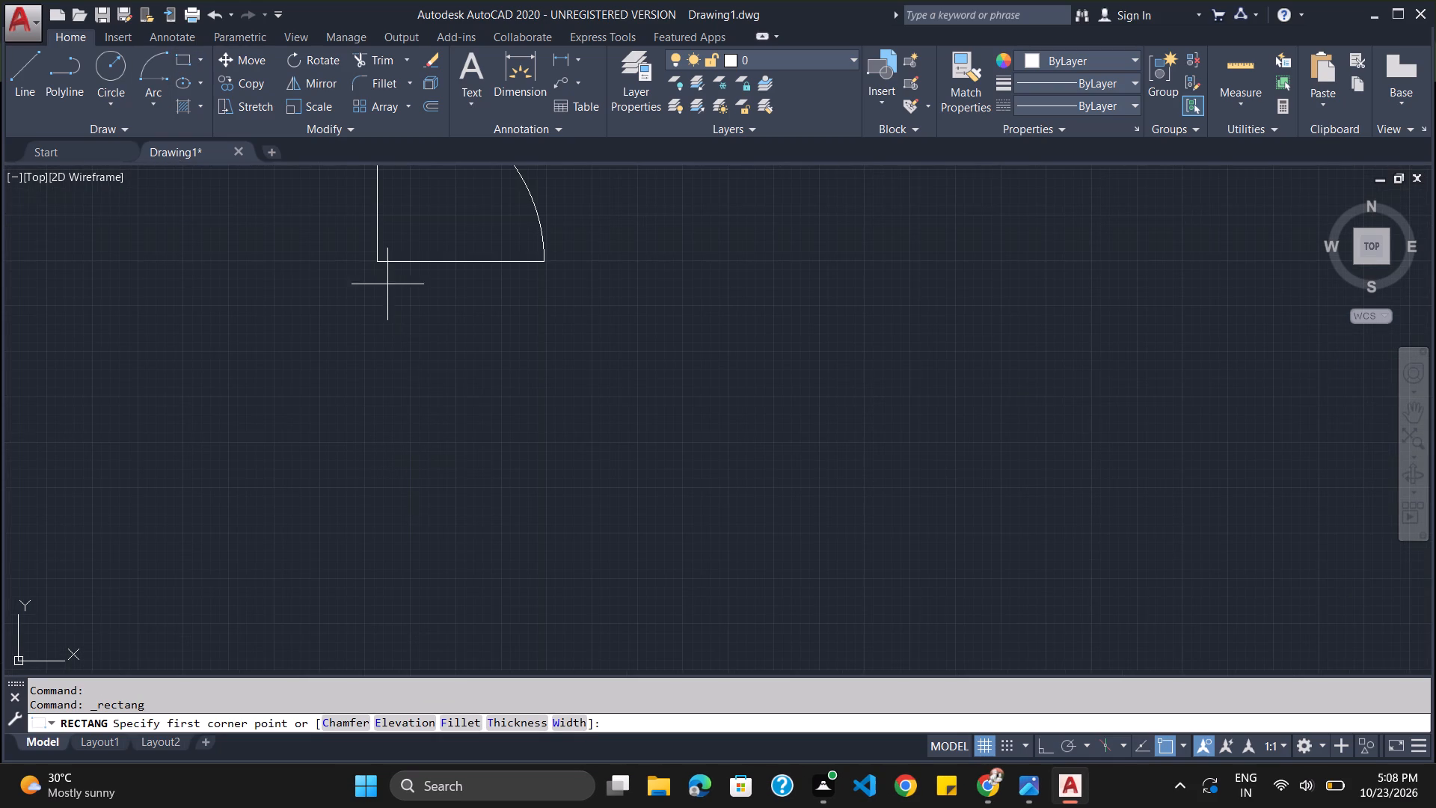
left_click(379, 262)
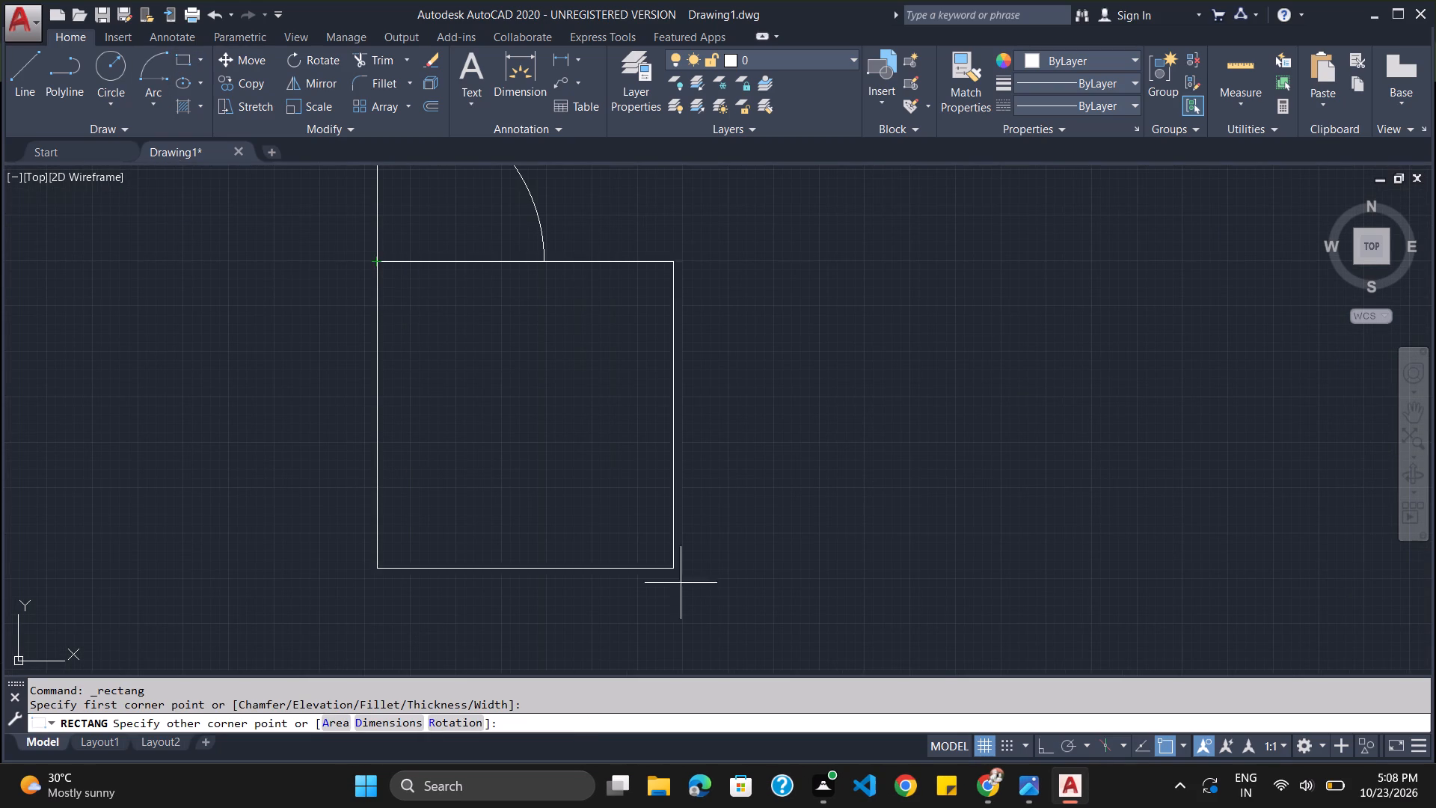
left_click(1165, 747)
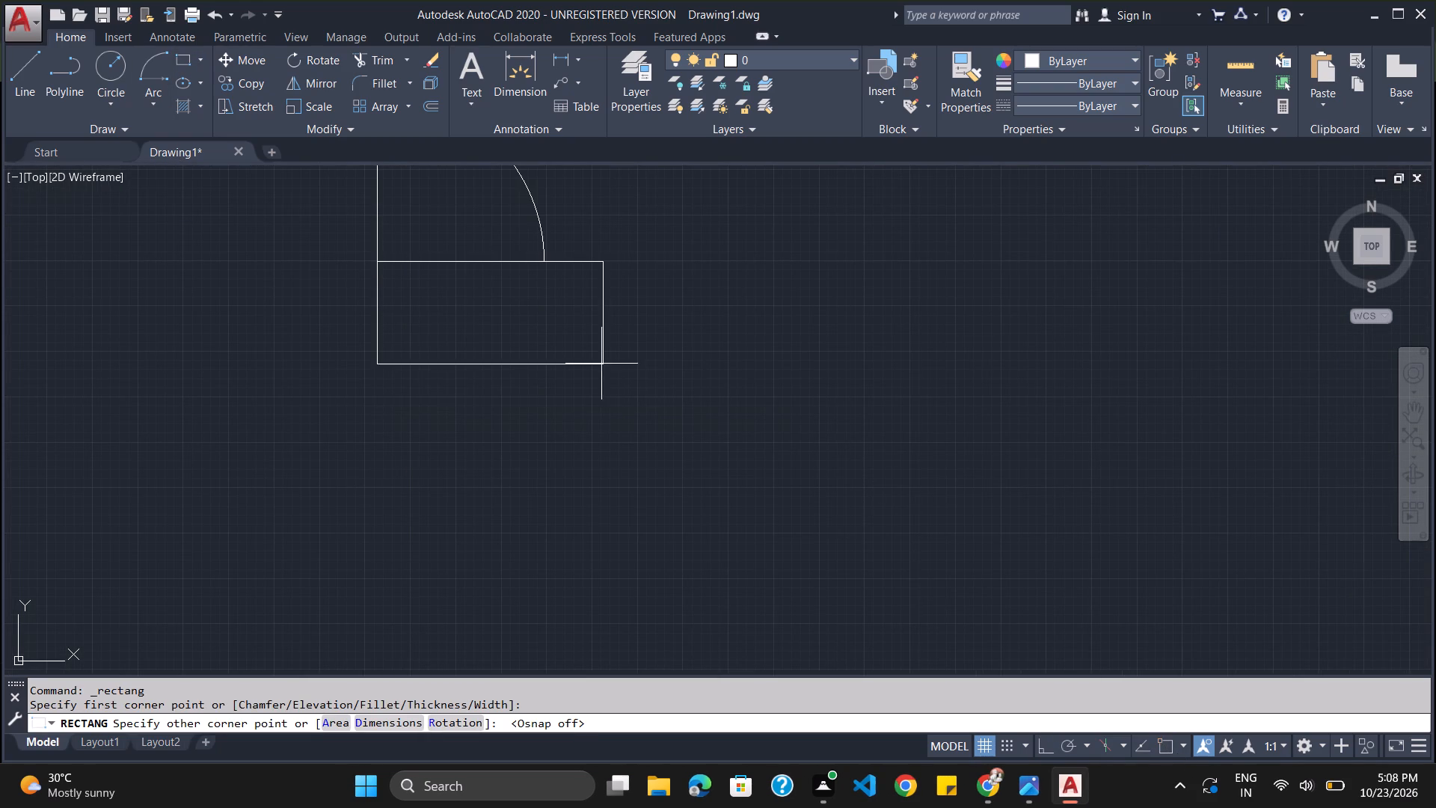
left_click(544, 269)
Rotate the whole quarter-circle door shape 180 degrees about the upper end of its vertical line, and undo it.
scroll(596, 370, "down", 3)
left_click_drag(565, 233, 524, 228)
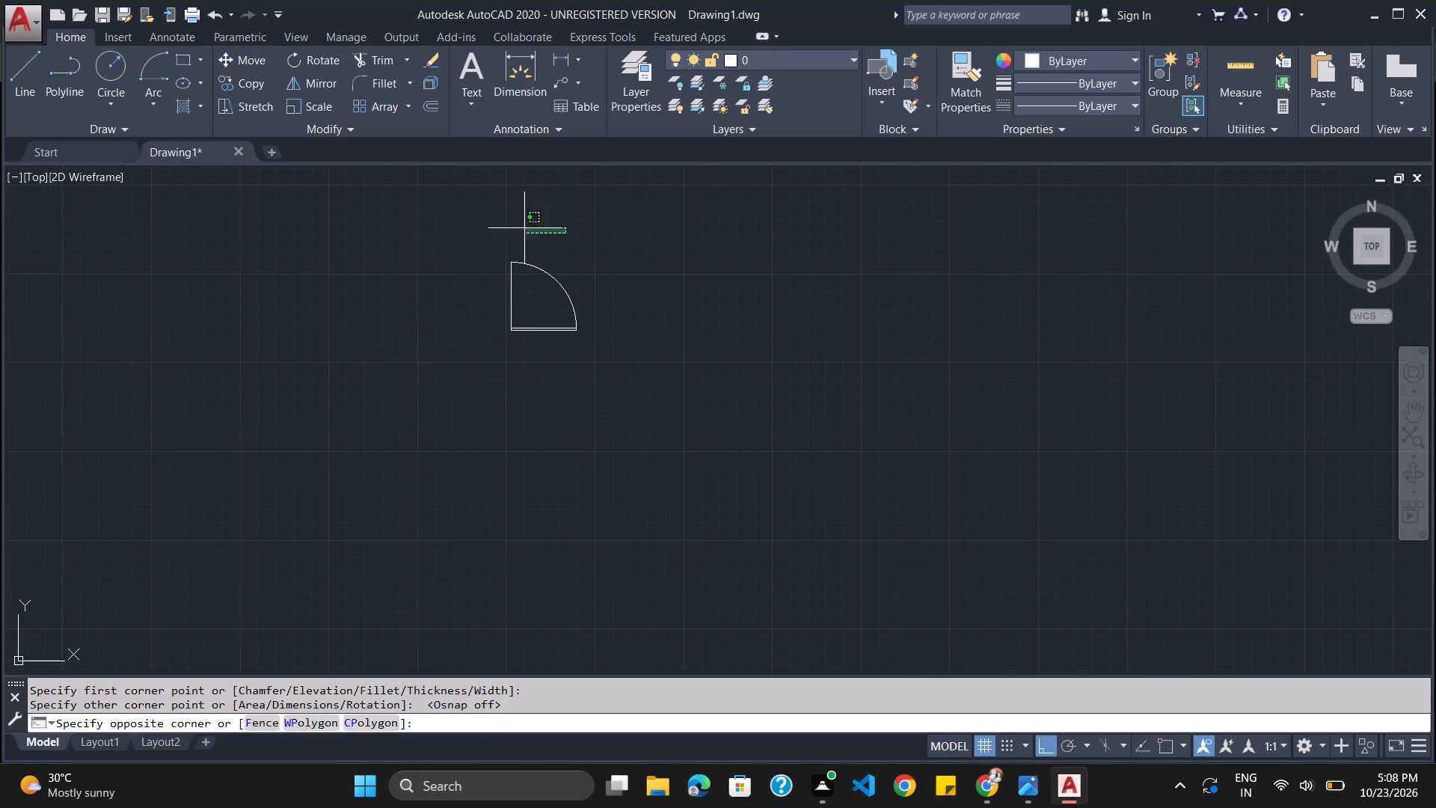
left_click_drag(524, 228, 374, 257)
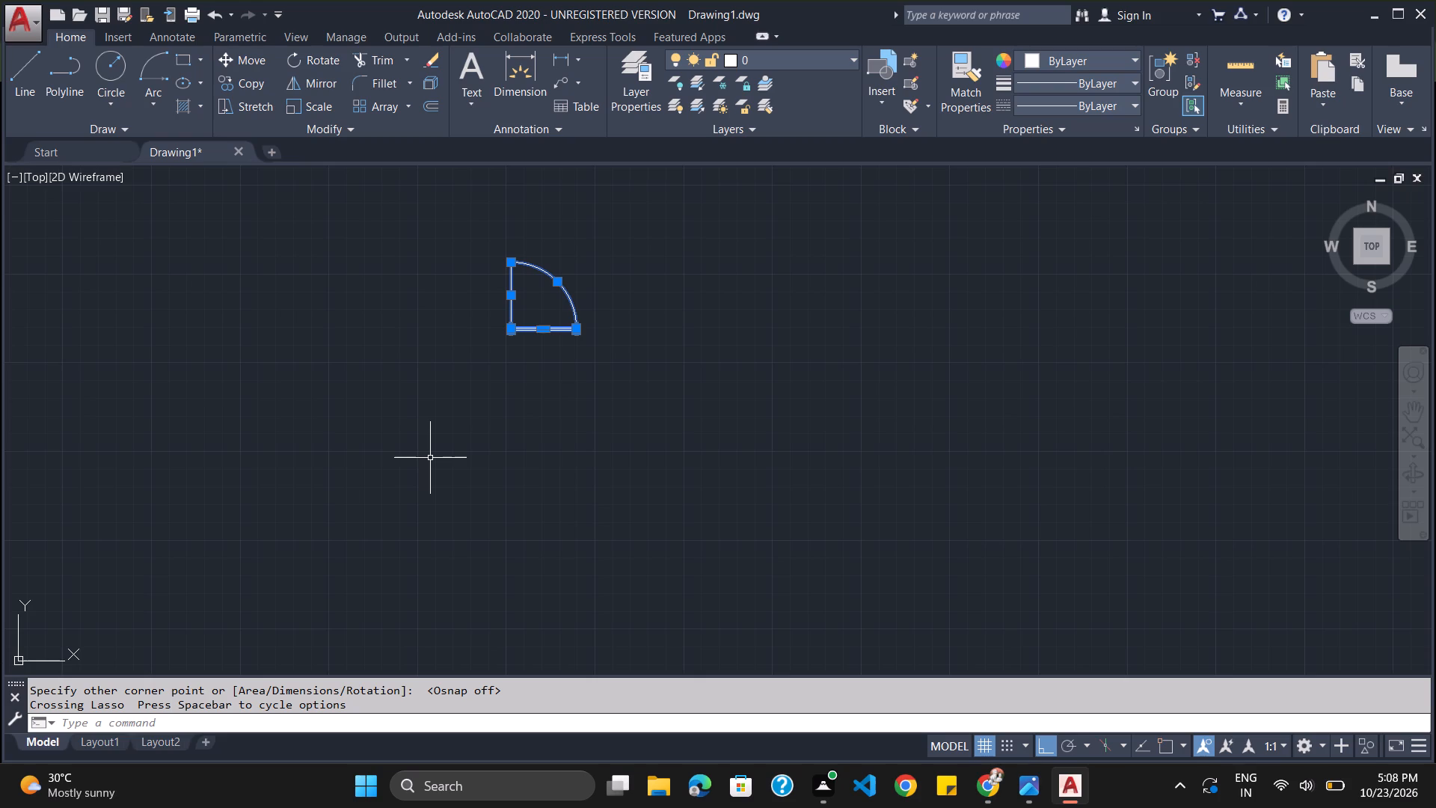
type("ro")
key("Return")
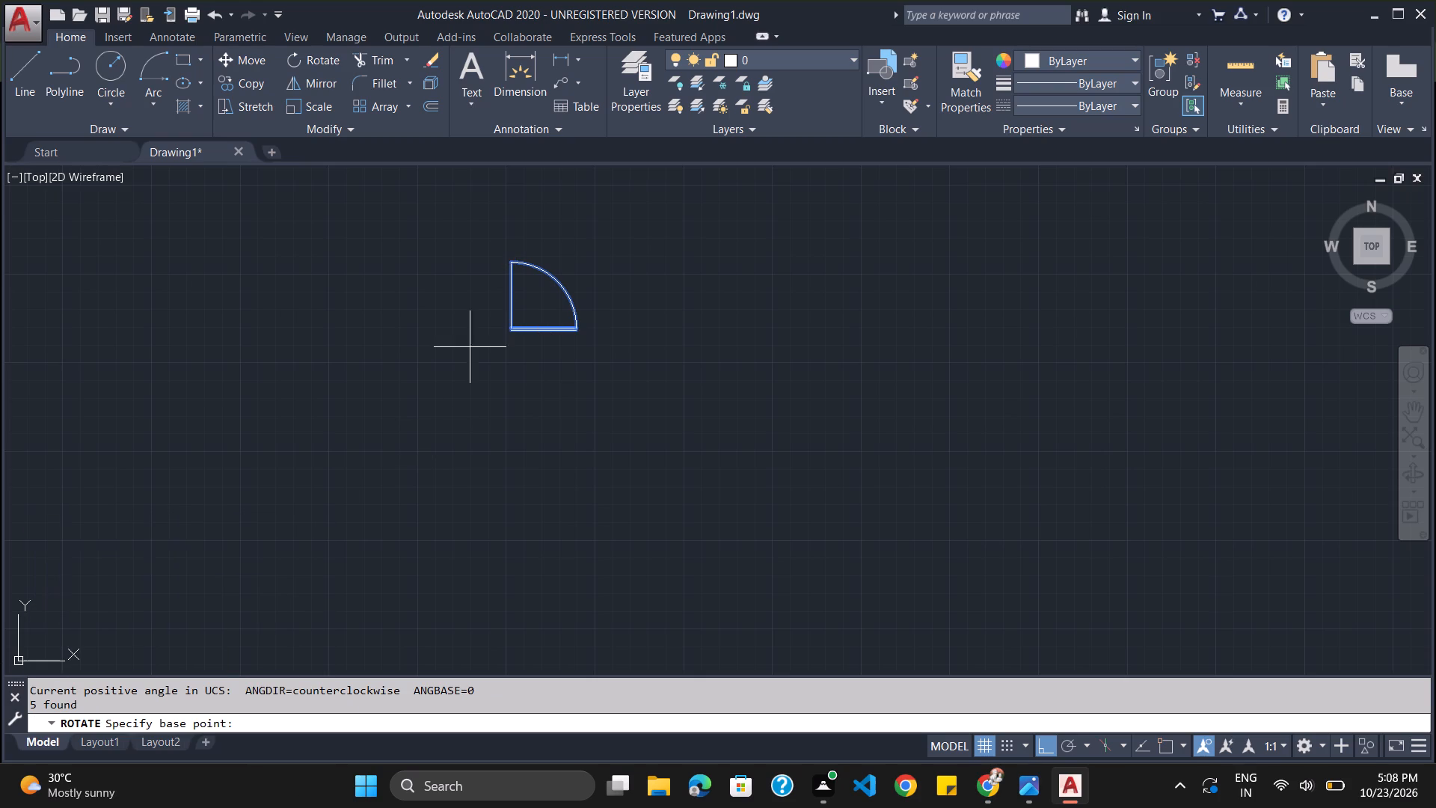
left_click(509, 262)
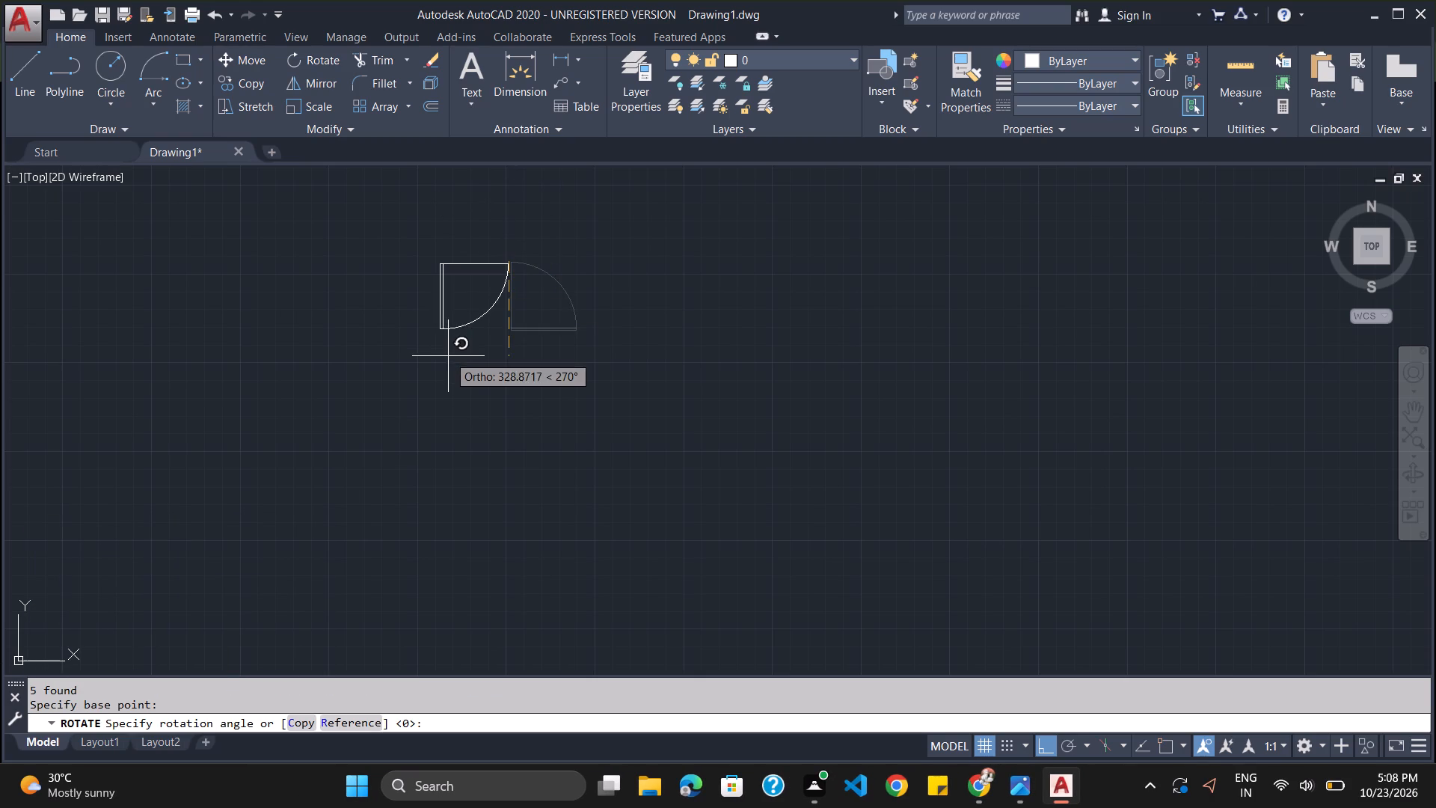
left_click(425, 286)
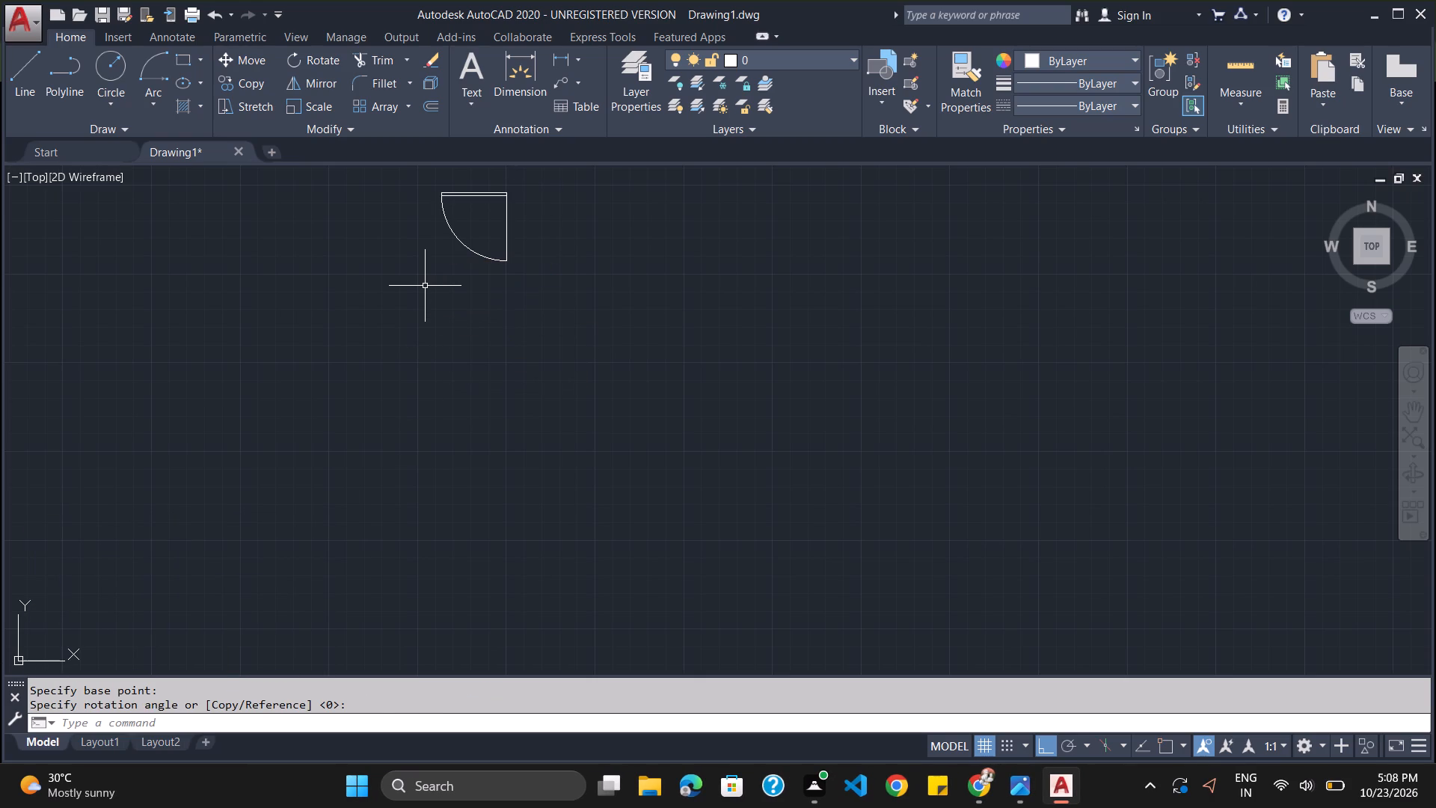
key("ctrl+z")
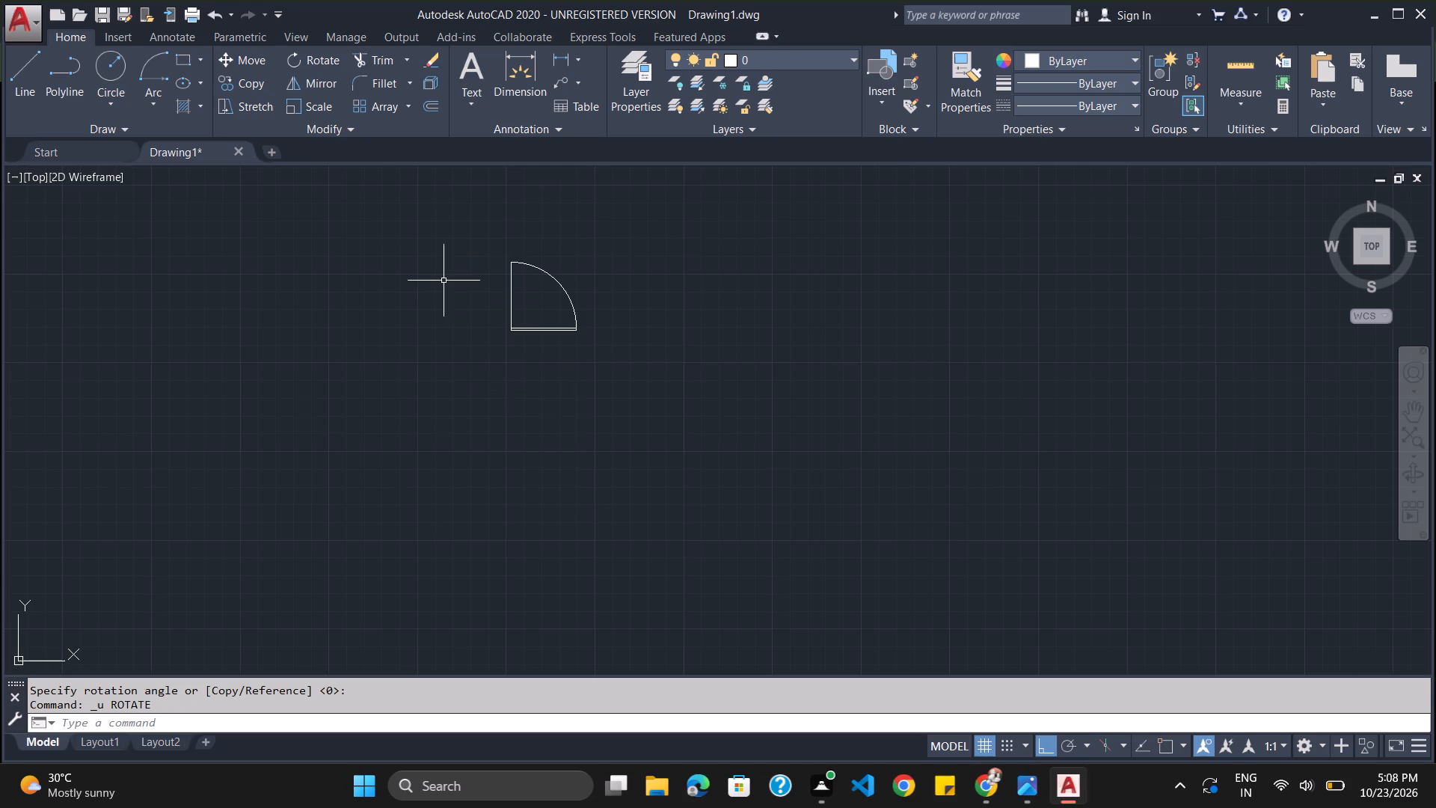
Rotate the whole door shape 90 degrees counterclockwise about the upper end of its vertical line.
left_click_drag(533, 244, 242, 286)
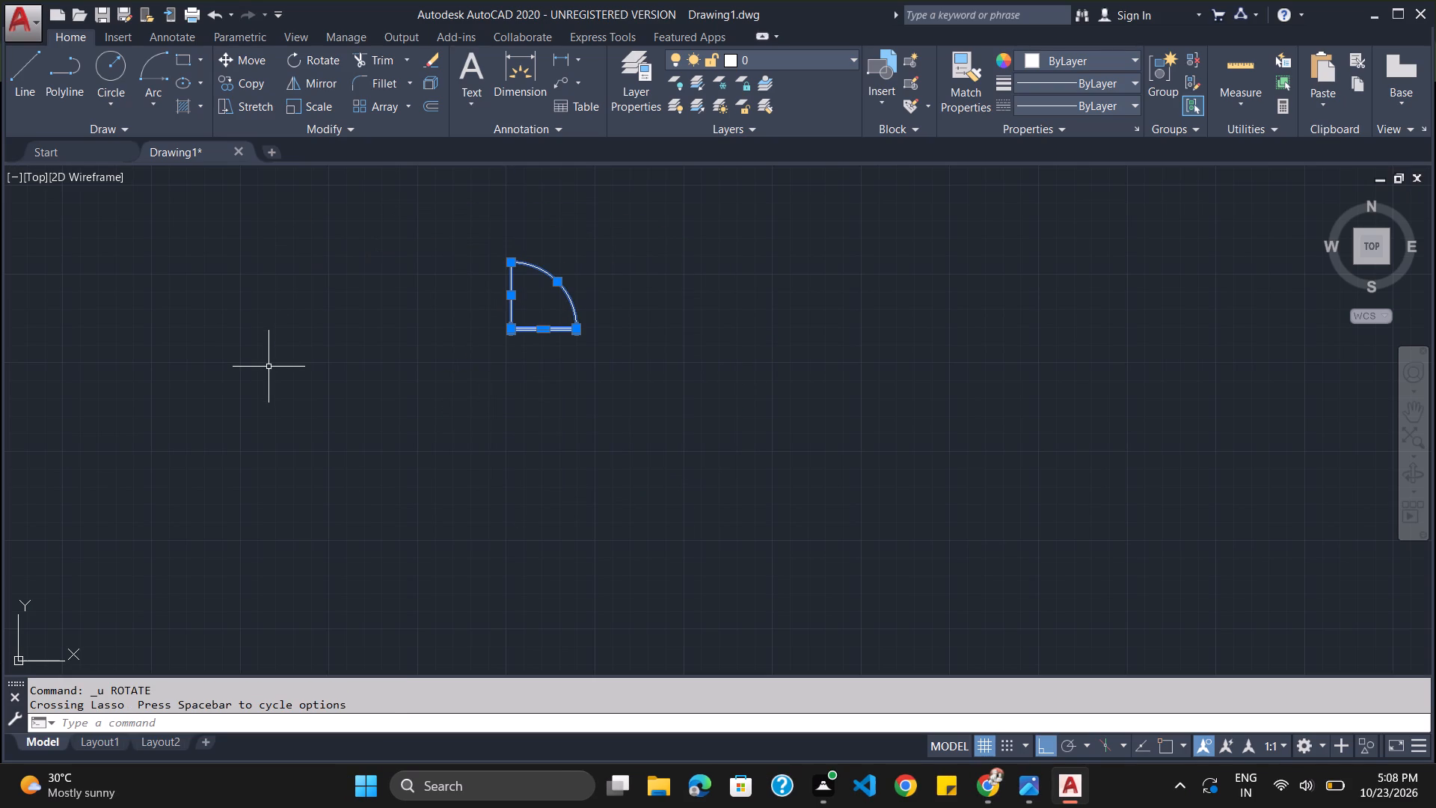
type("ro")
key("Return")
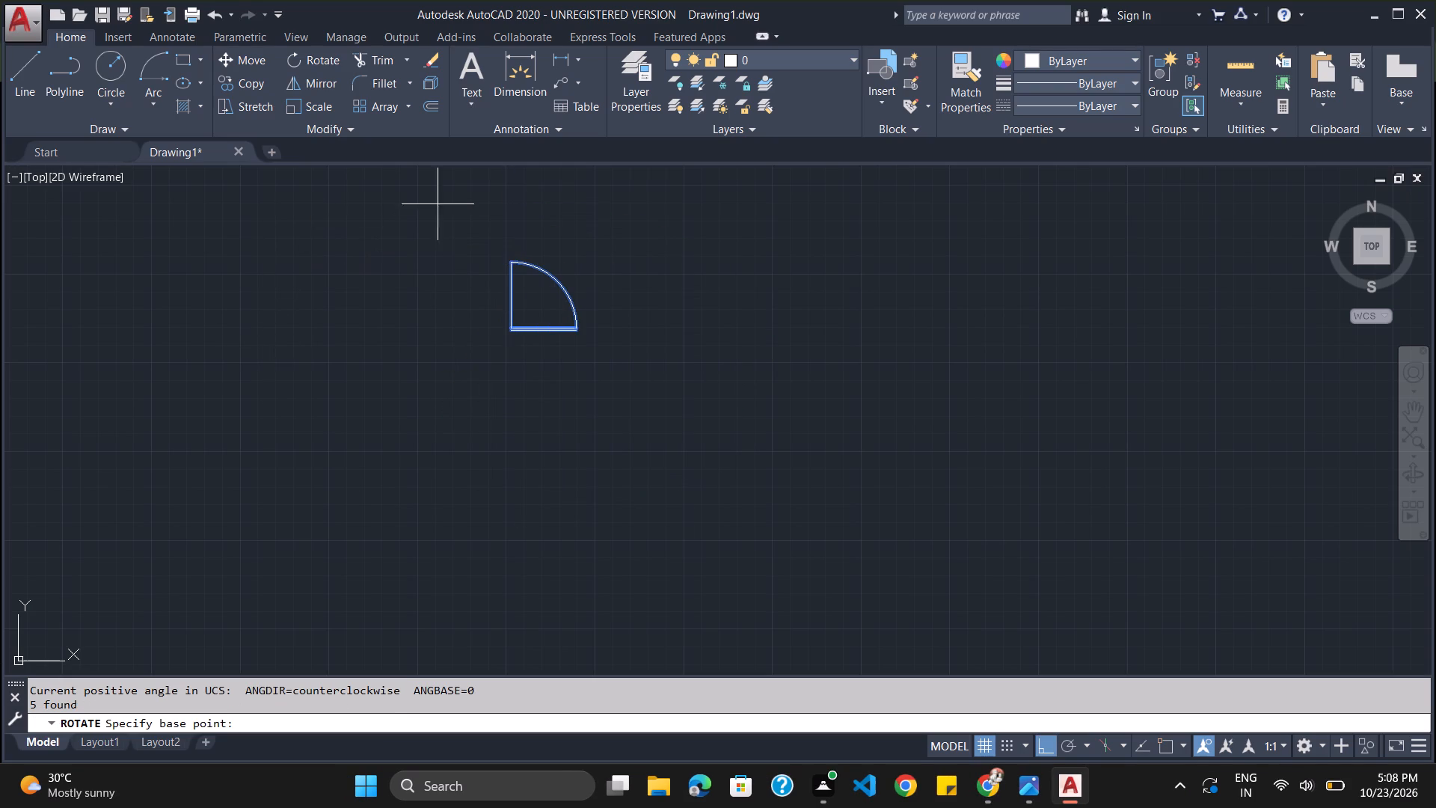
left_click(511, 263)
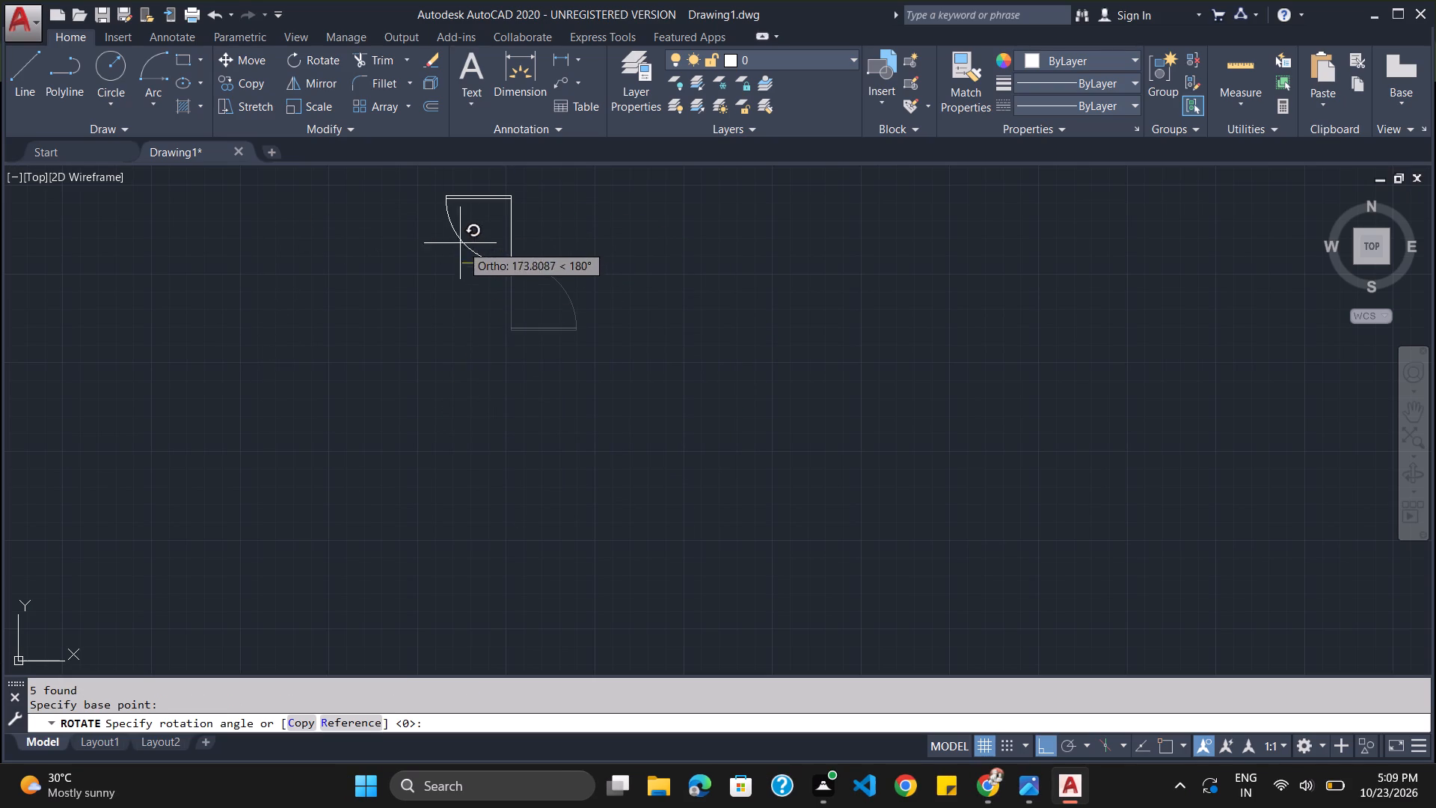
left_click(449, 190)
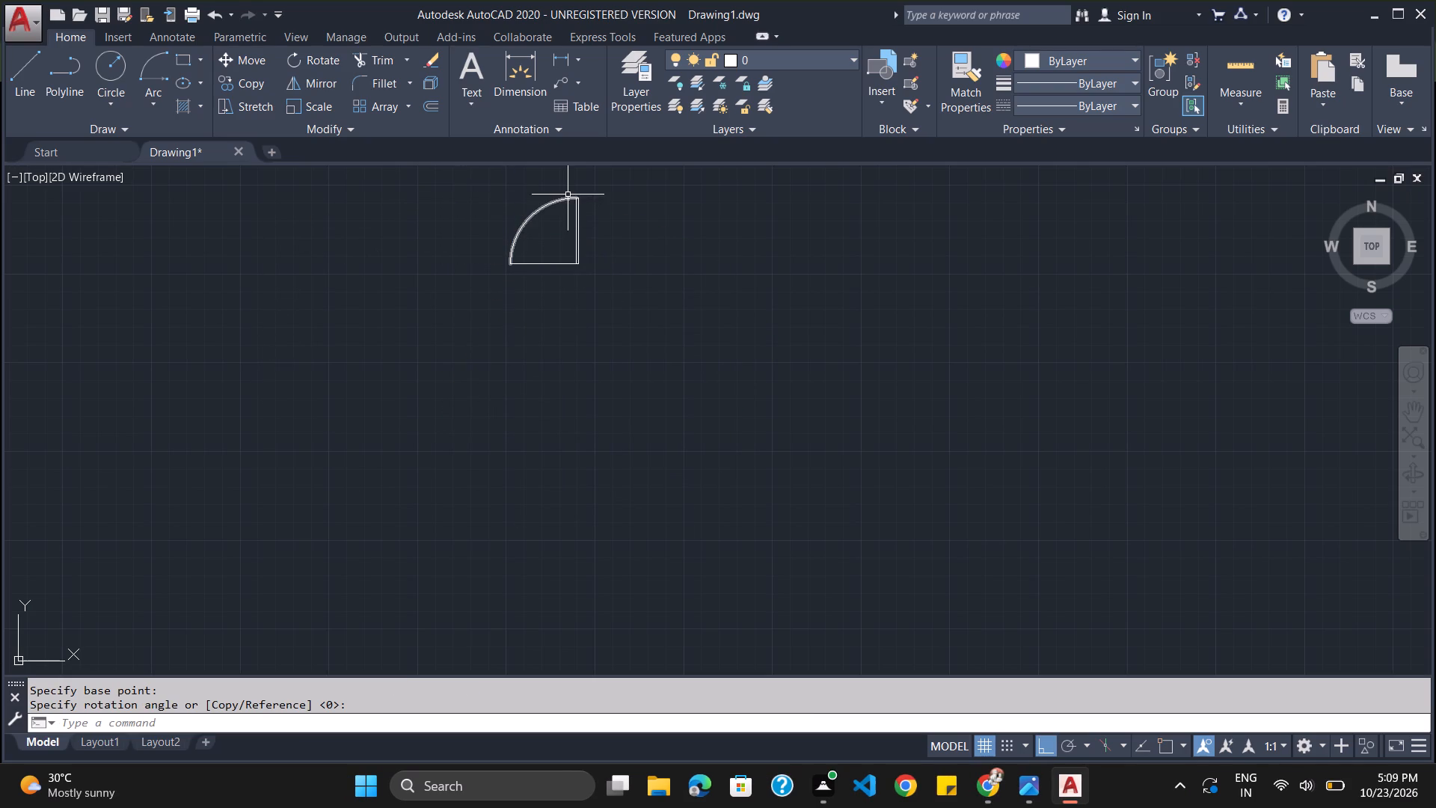
Copy and paste the door shape into the floor plan's horizontal 230 mm wall, fitted between its two lines just west of the 115 mm partition.
left_click_drag(572, 185, 117, 306)
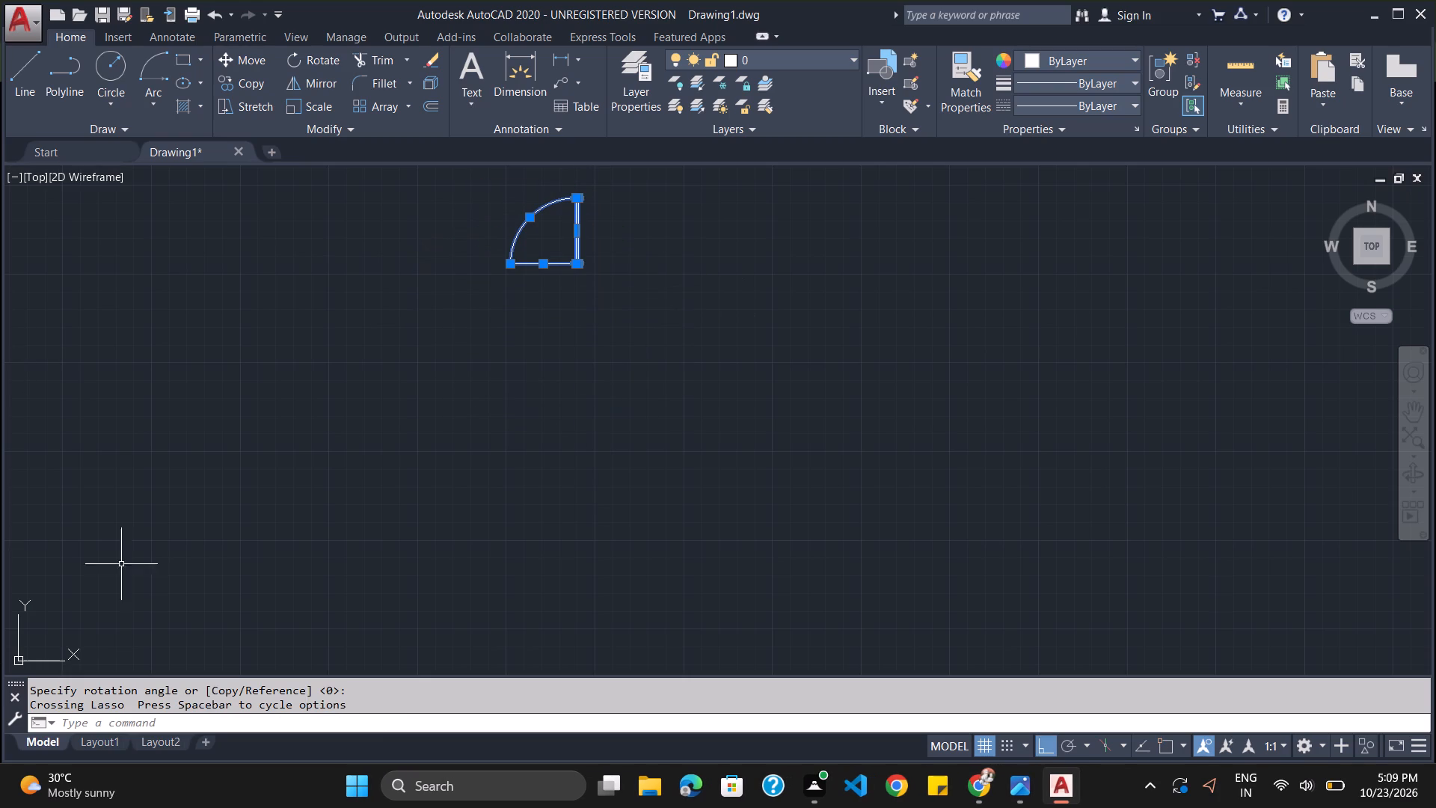
key("ctrl+c")
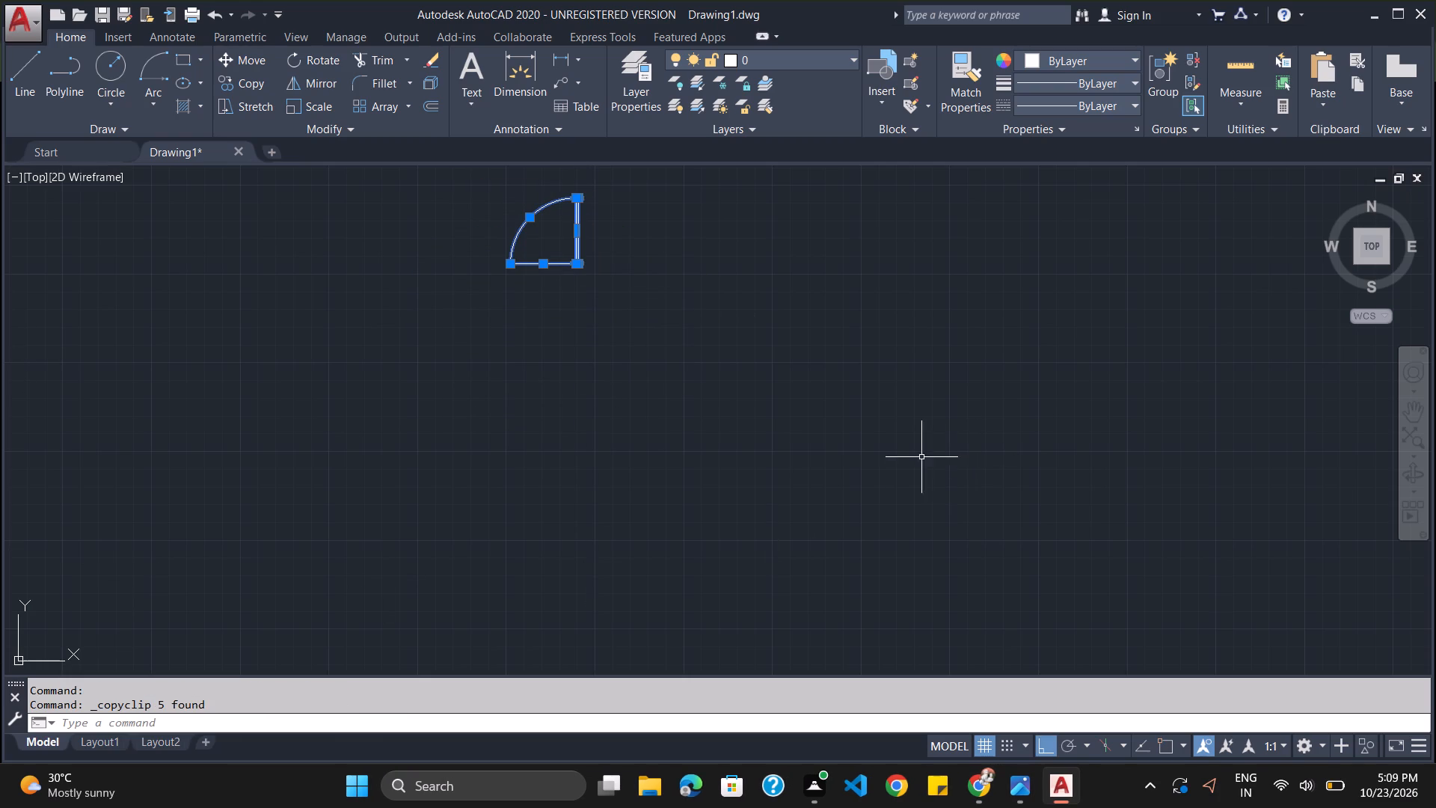
scroll(897, 457, "down", 4)
scroll(1204, 375, "down", 3)
scroll(1347, 341, "up", 4)
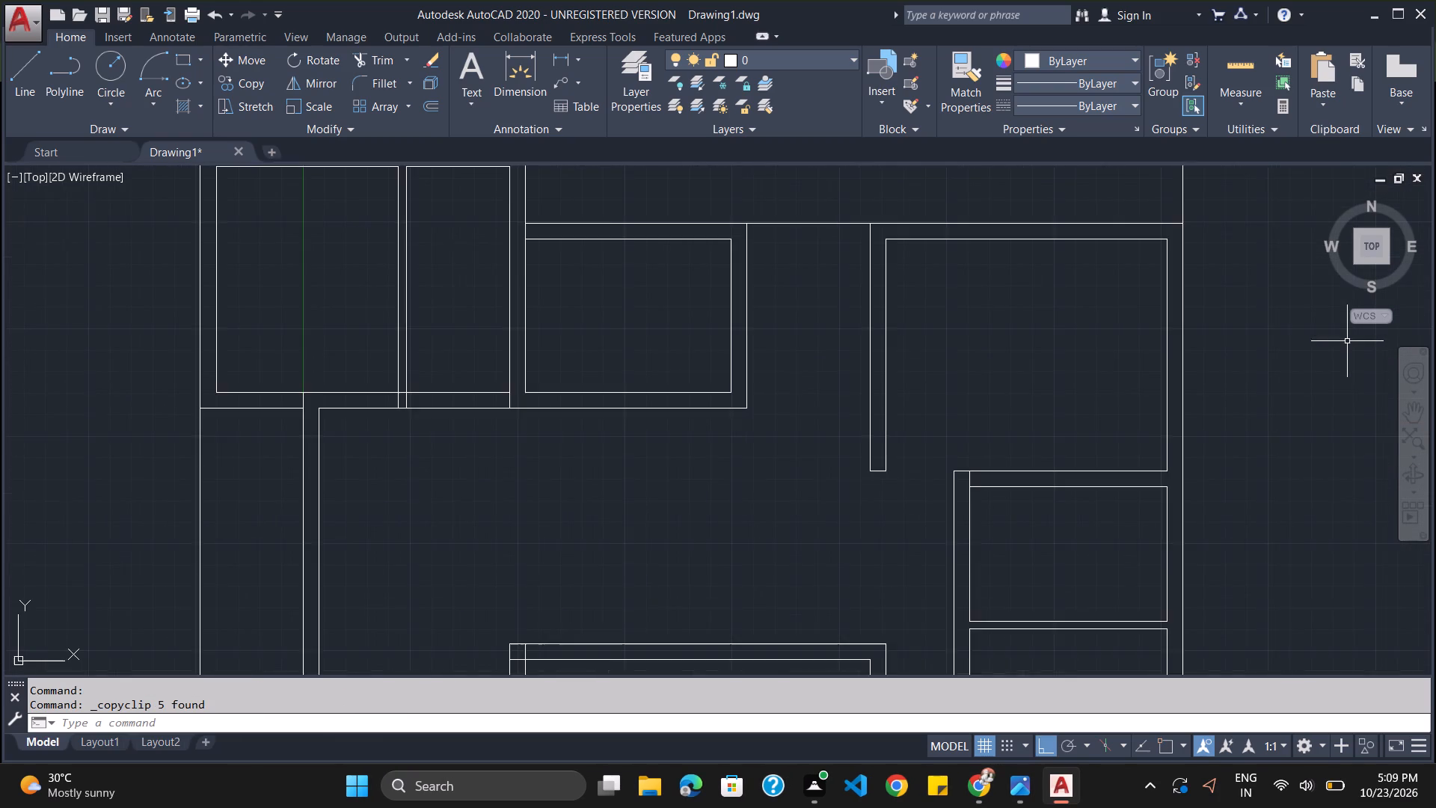
scroll(1334, 346, "down", 1)
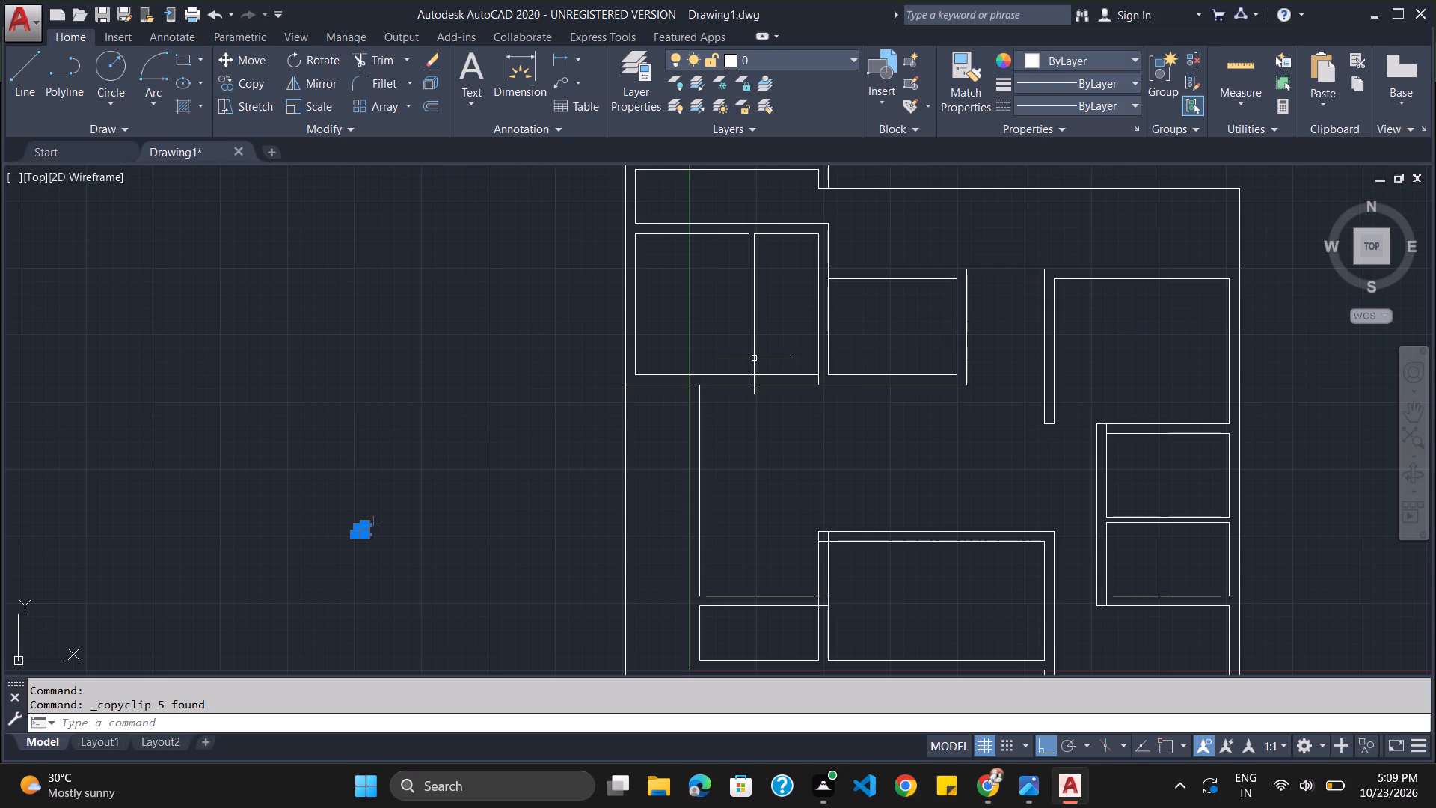
key("ctrl+v")
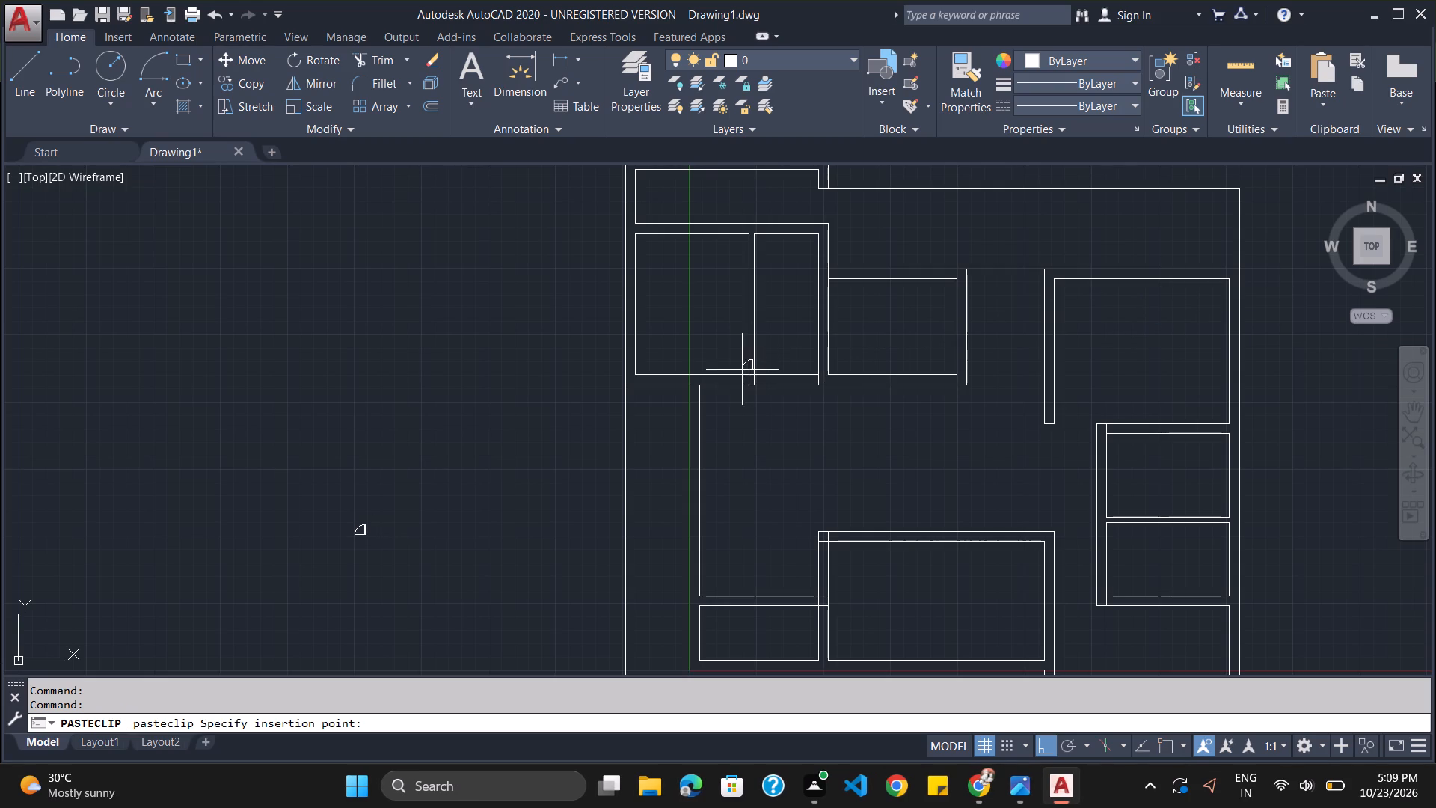
scroll(732, 375, "up", 1)
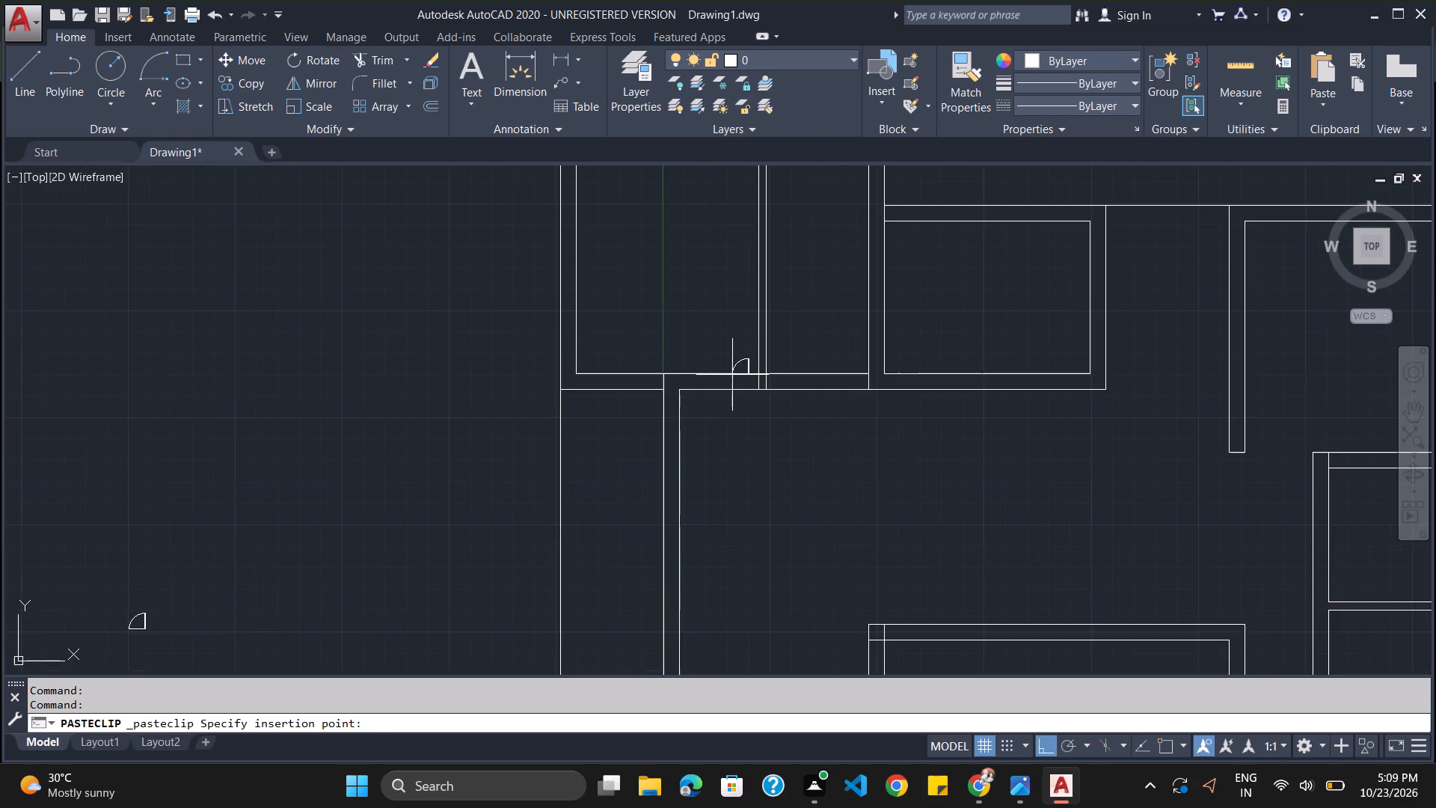
scroll(732, 375, "up", 2)
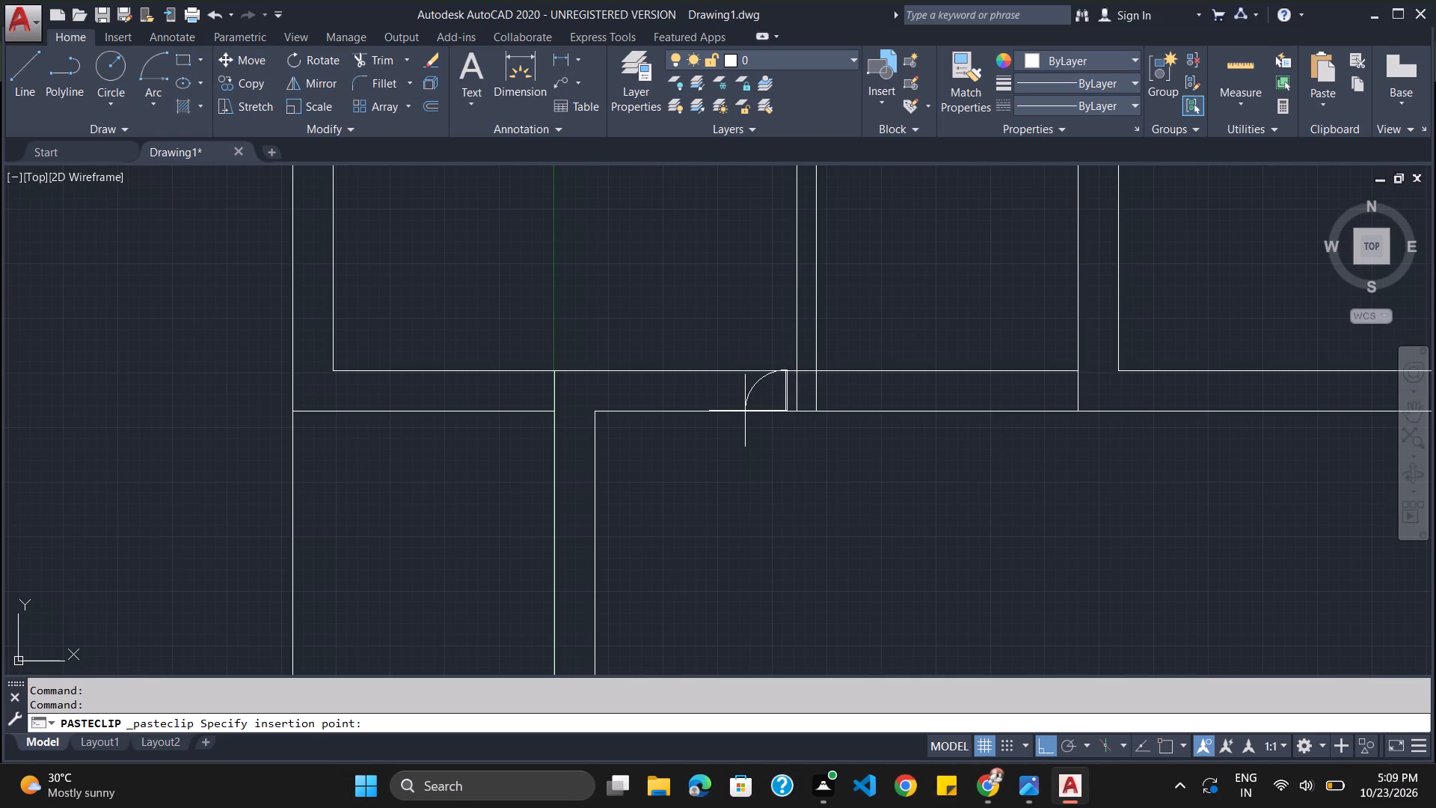
scroll(745, 411, "up", 3)
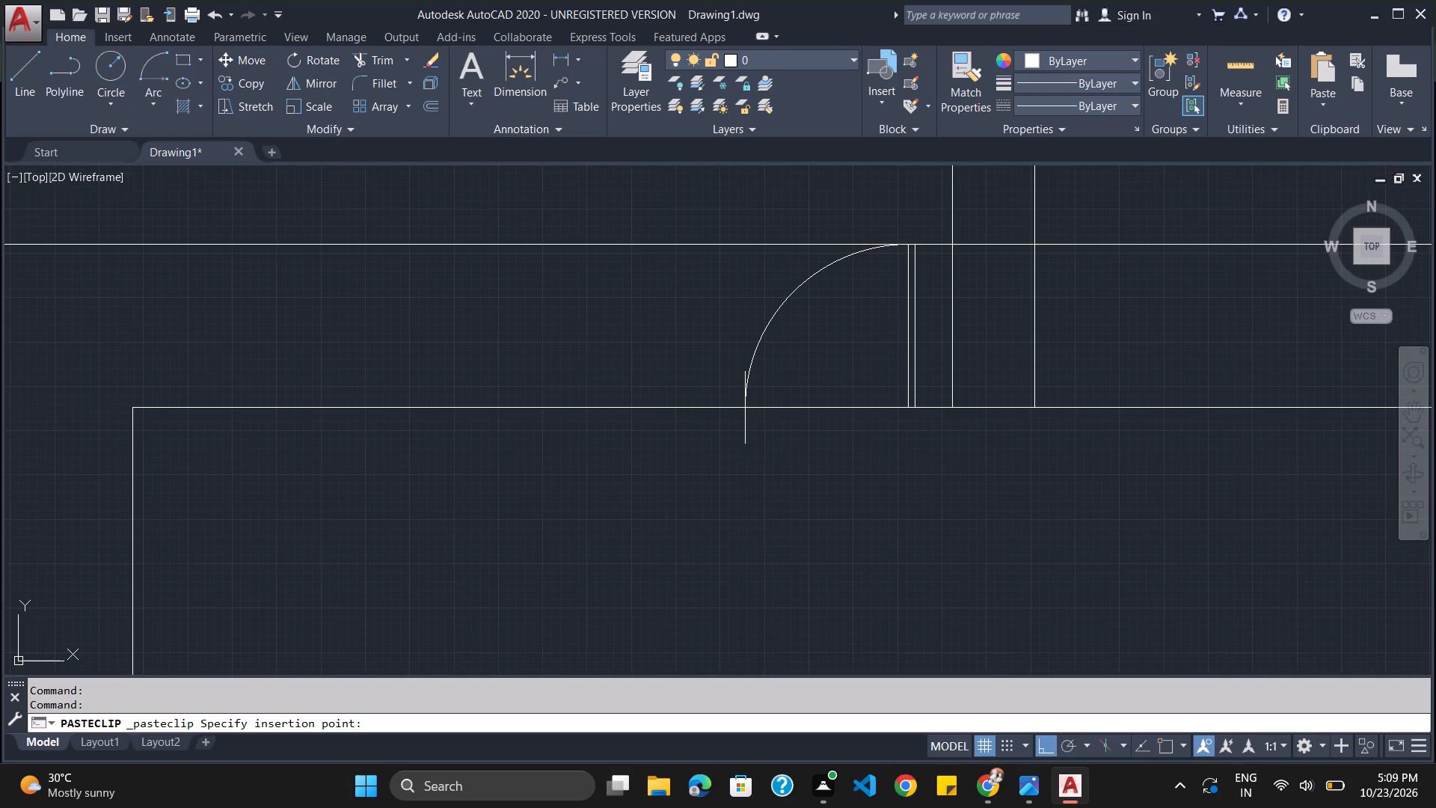
left_click(745, 408)
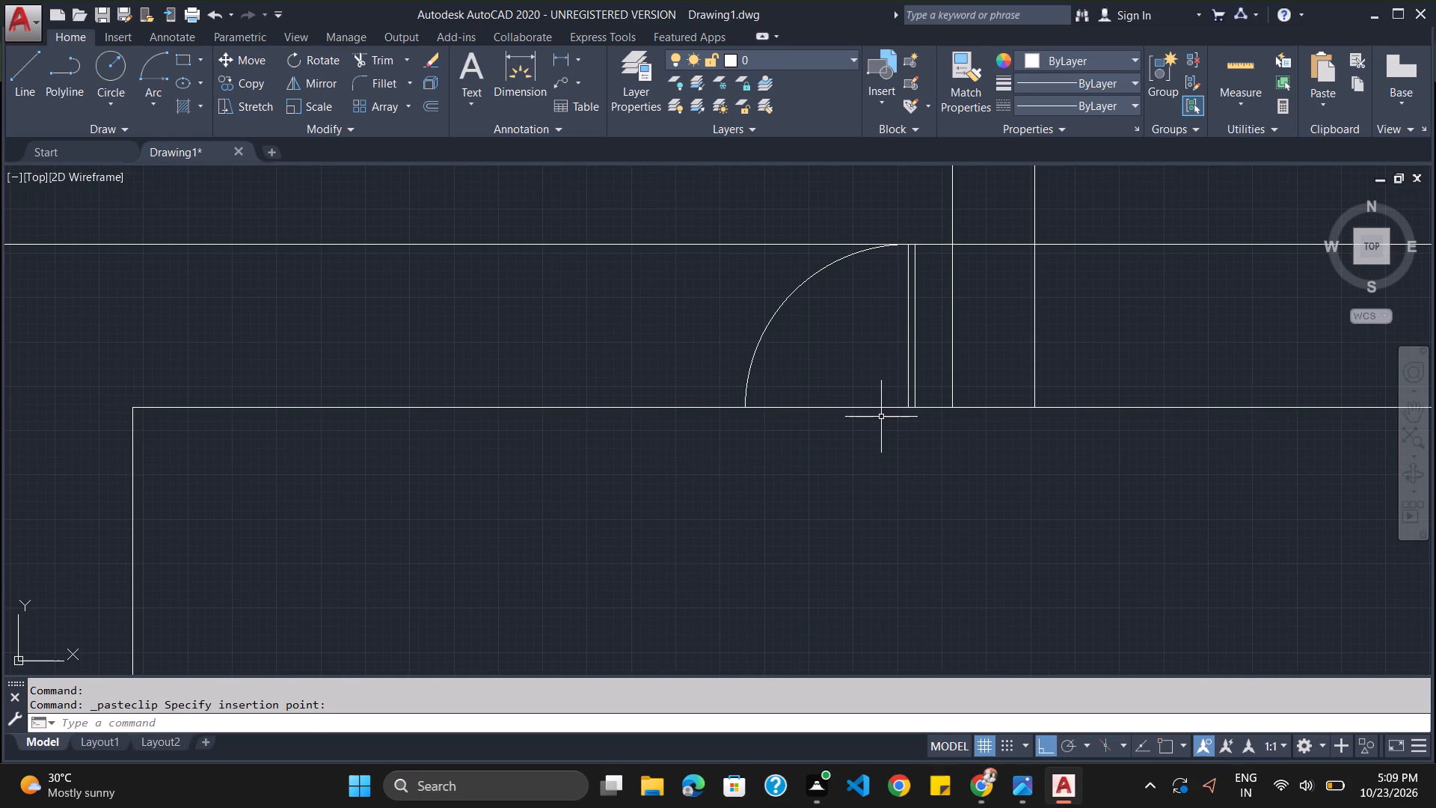
Scale the door's arc, line and leaf rectangle up freehand from its lower east corner to roughly three times their size.
left_click(789, 299)
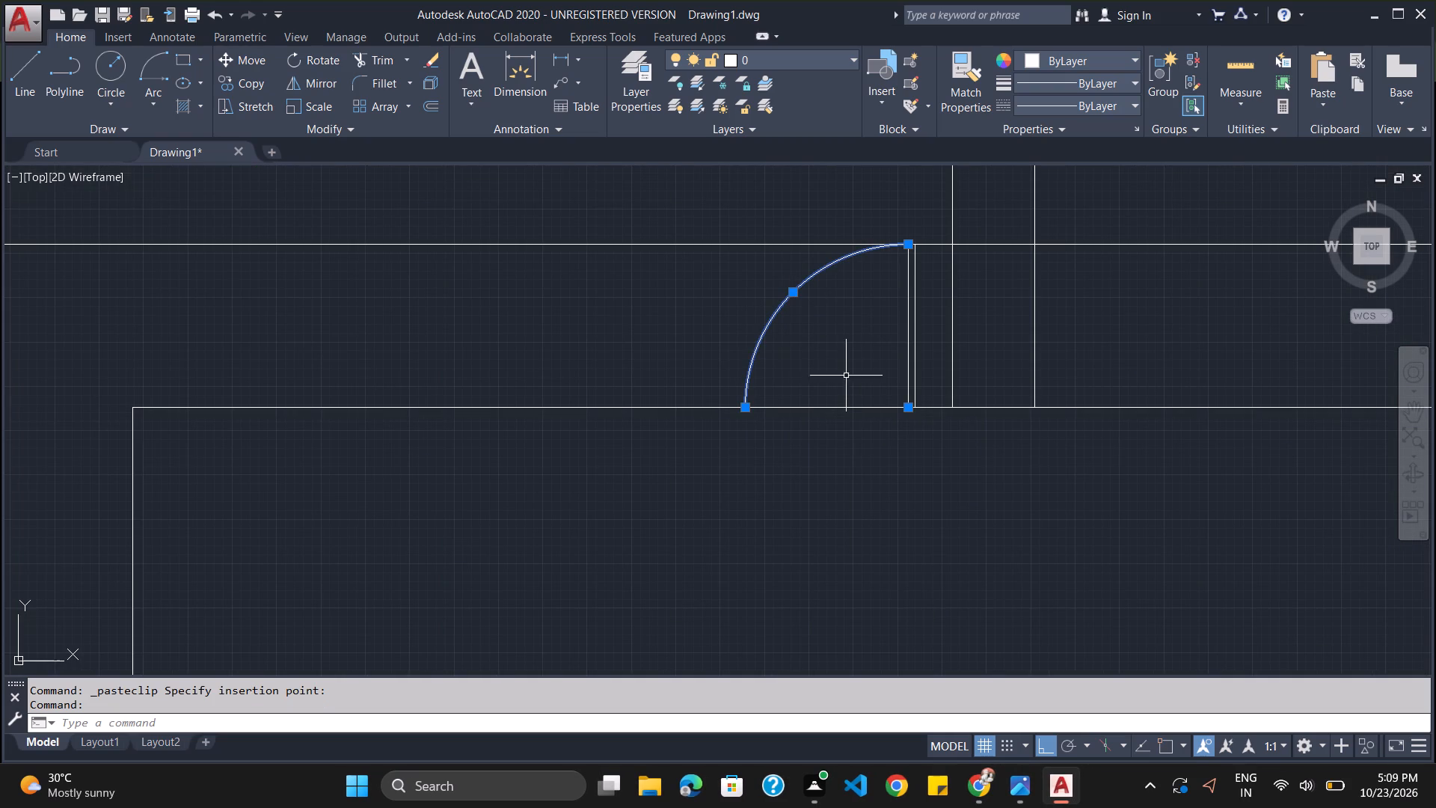
left_click(850, 408)
left_click(915, 343)
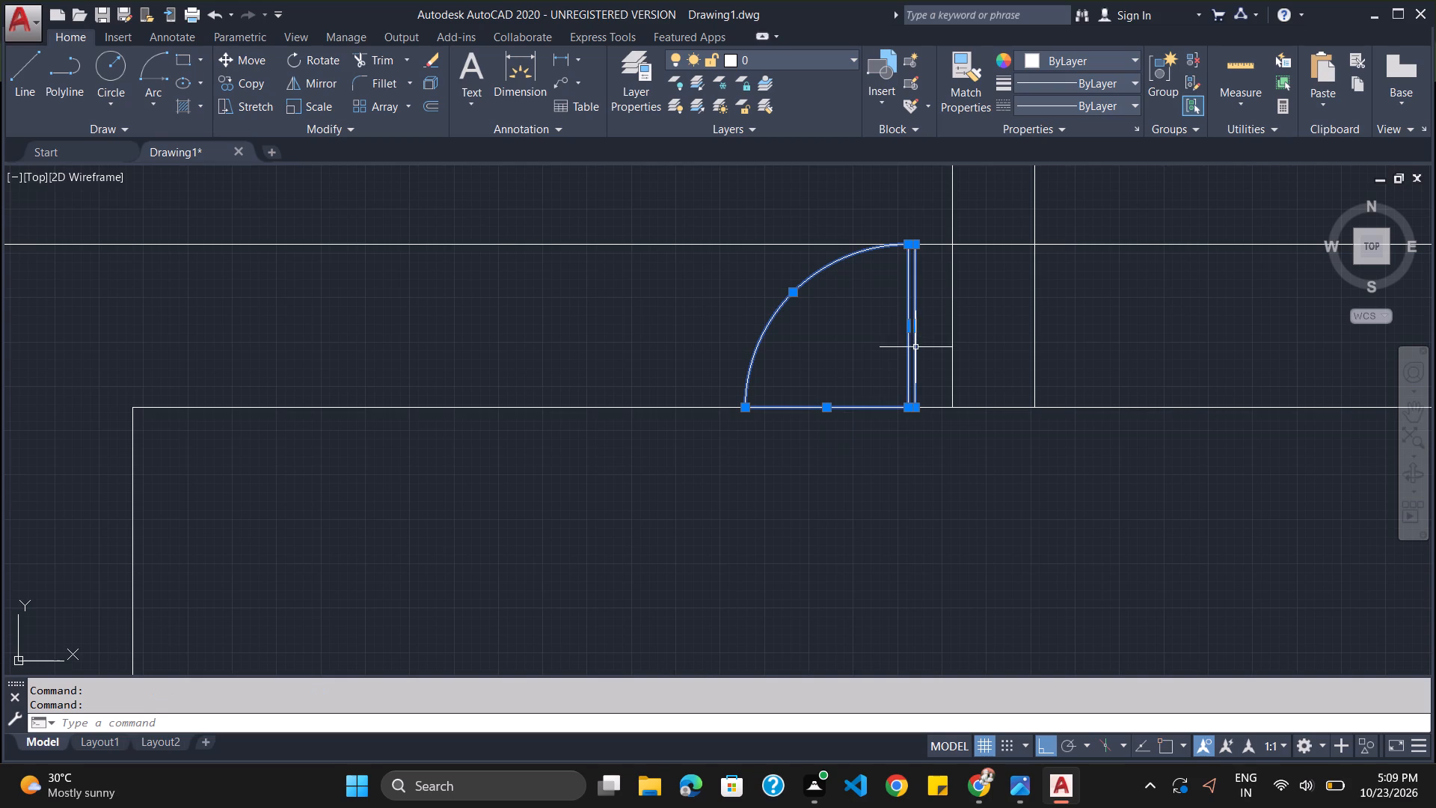
type("sc")
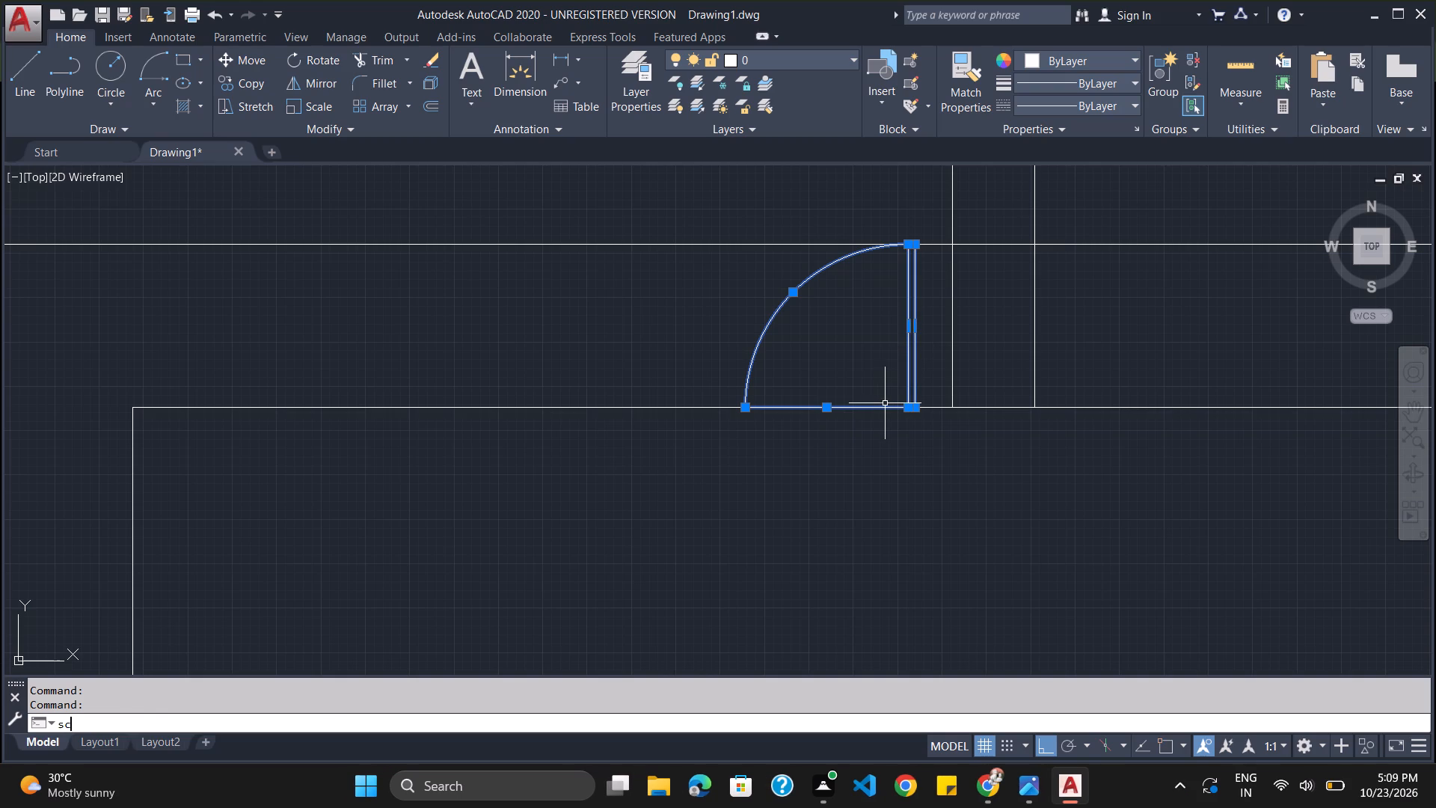
key("Return")
left_click(913, 405)
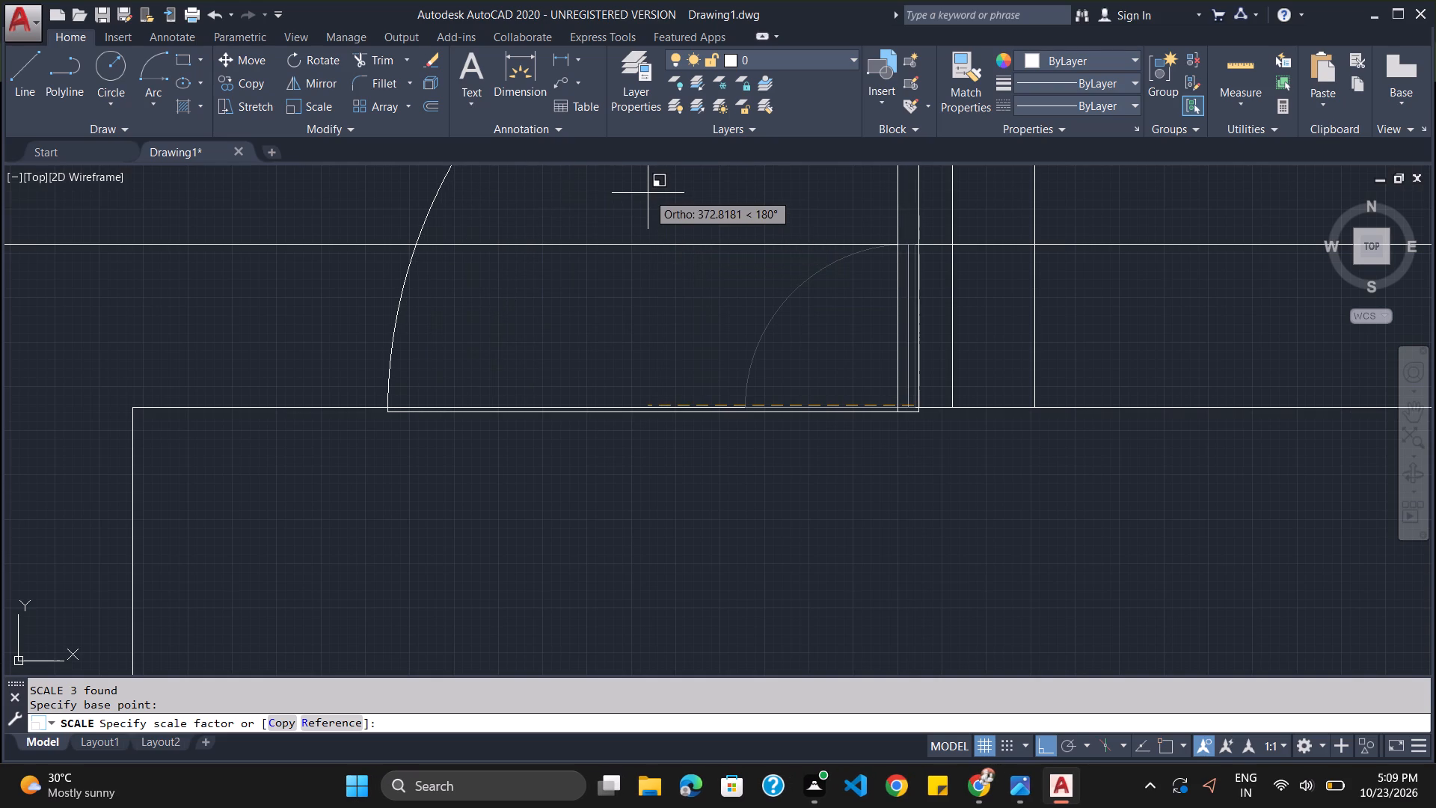
left_click(667, 201)
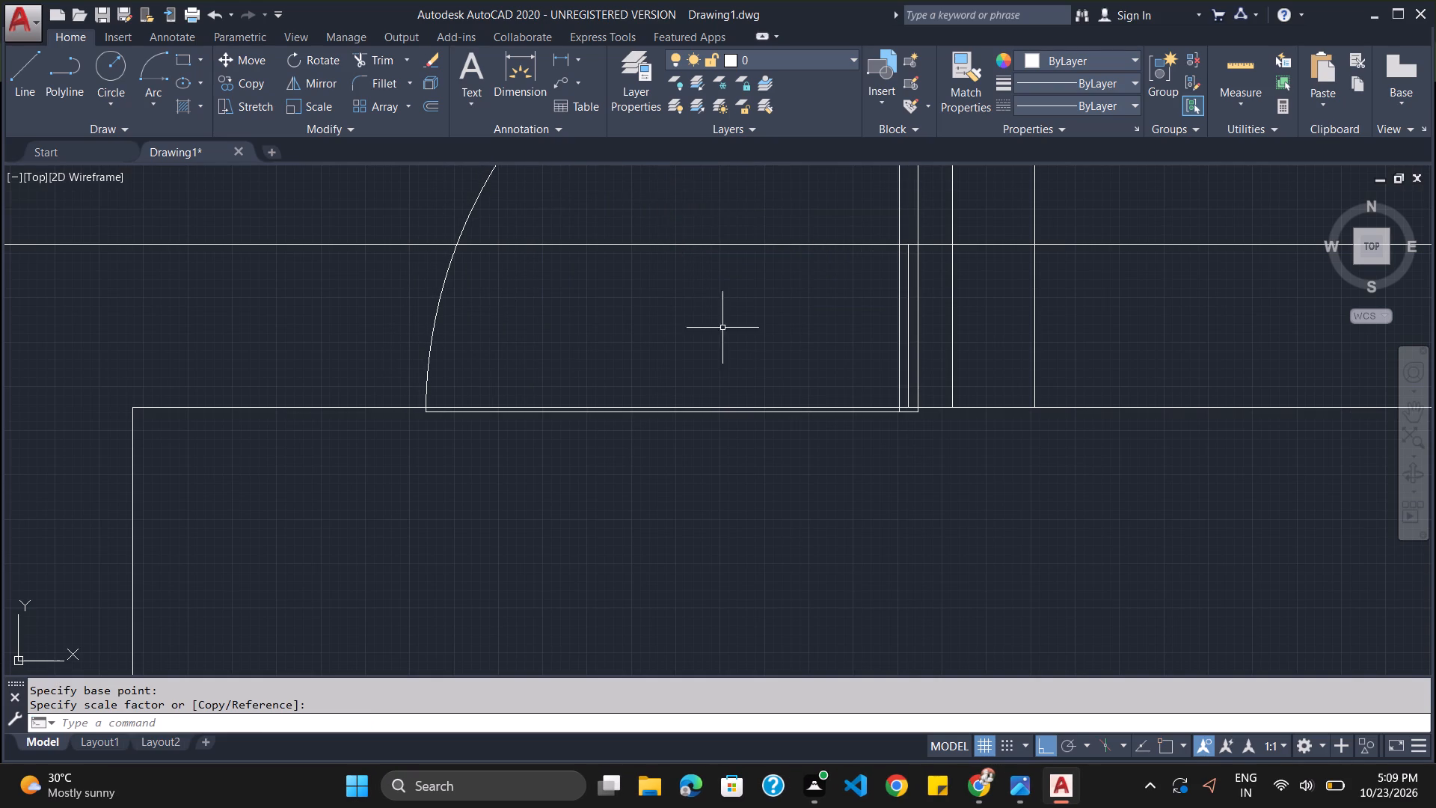
Move the enlarged door's arc, leaf and base line slightly up with ortho off, so its base sits on the wall's lower line.
scroll(722, 328, "down", 6)
scroll(788, 273, "down", 1)
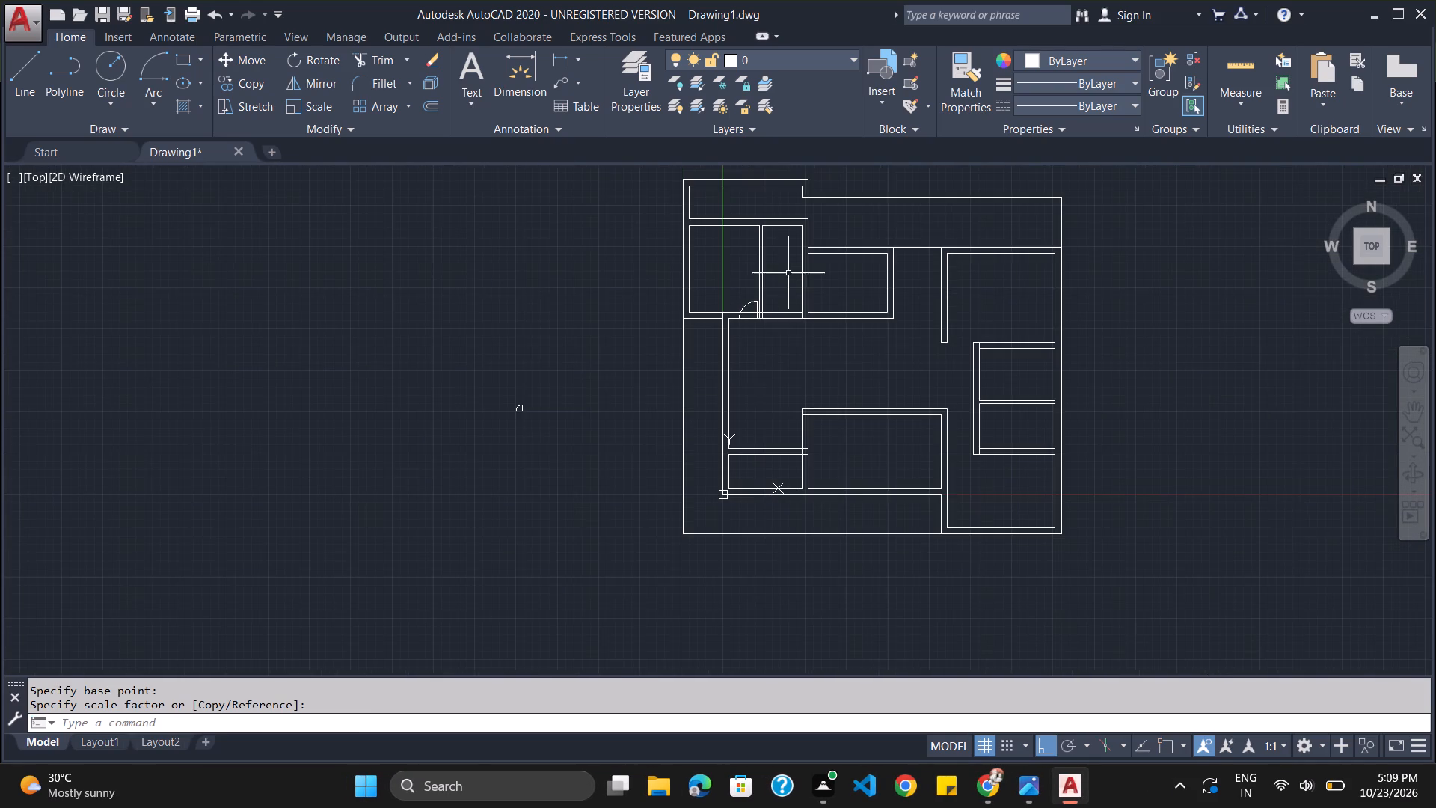
scroll(766, 321, "up", 5)
scroll(715, 301, "down", 4)
scroll(683, 244, "up", 4)
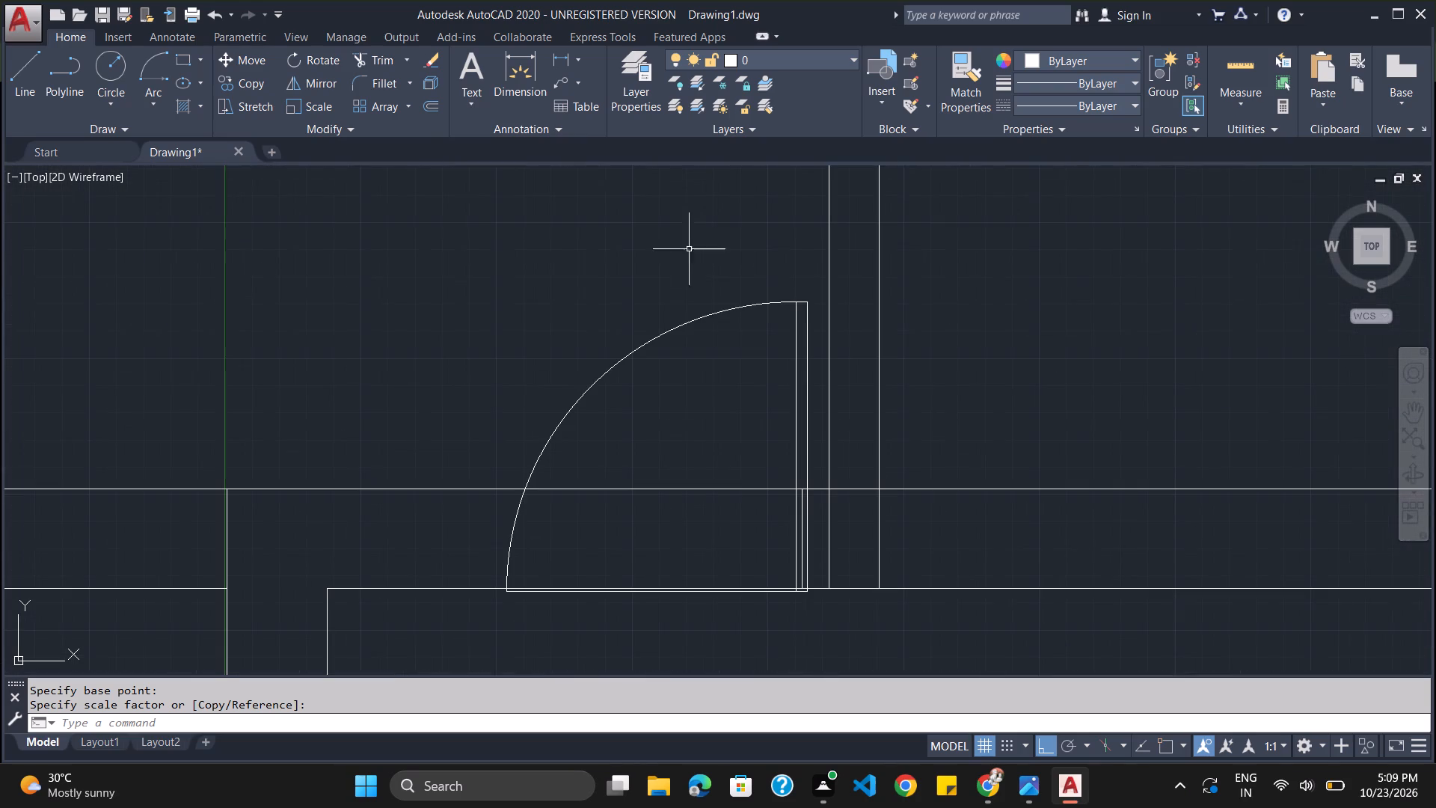
key("m")
key("Return")
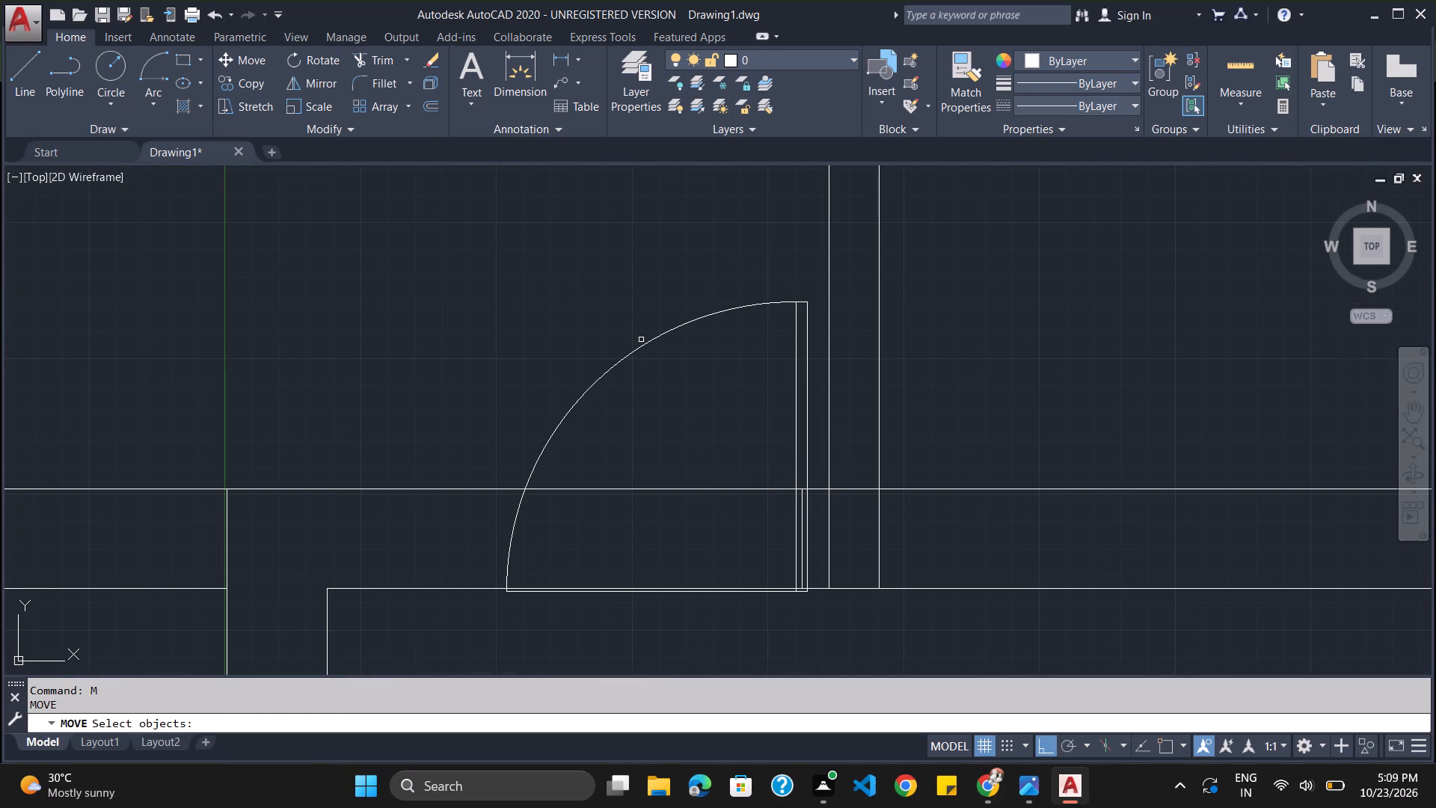
left_click(640, 349)
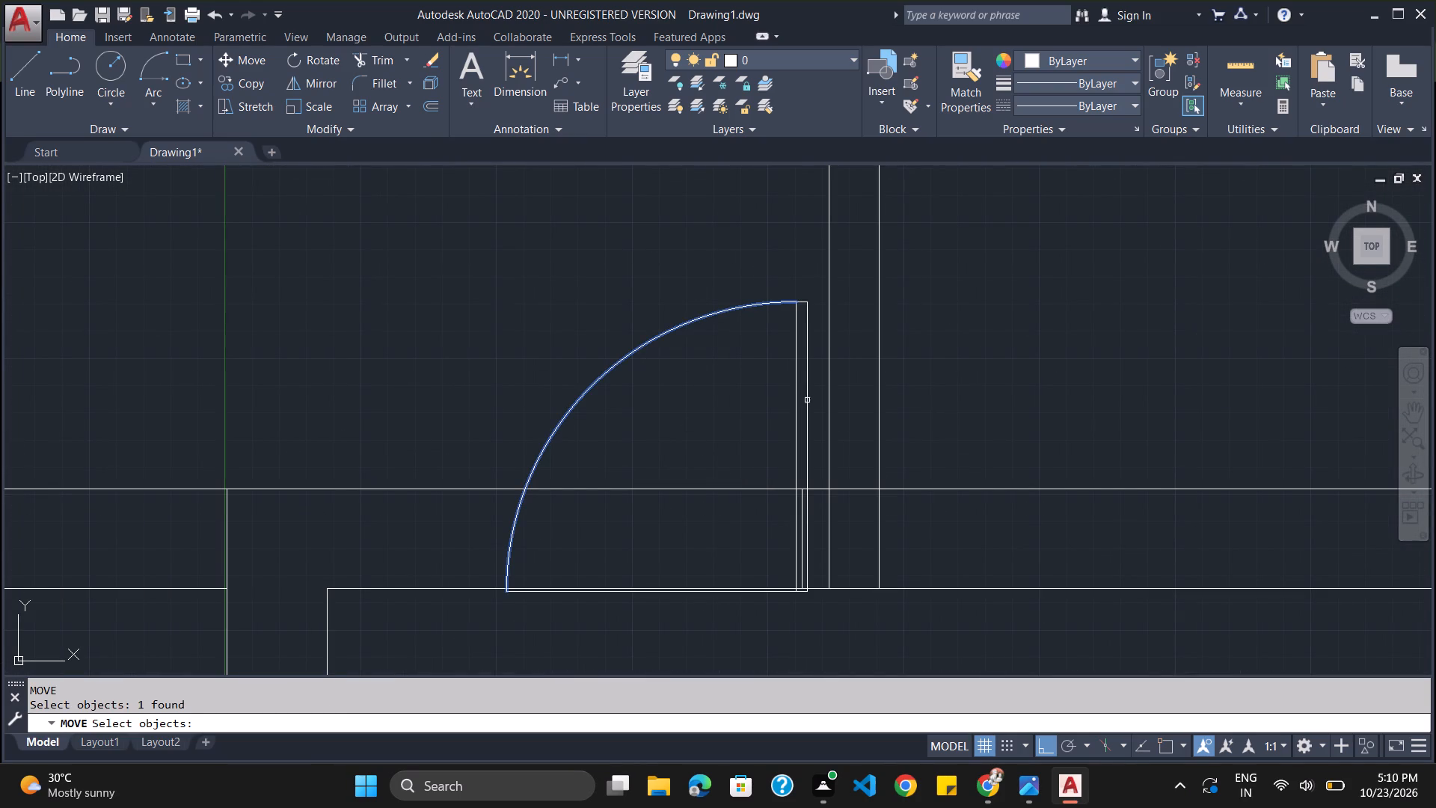
left_click(808, 399)
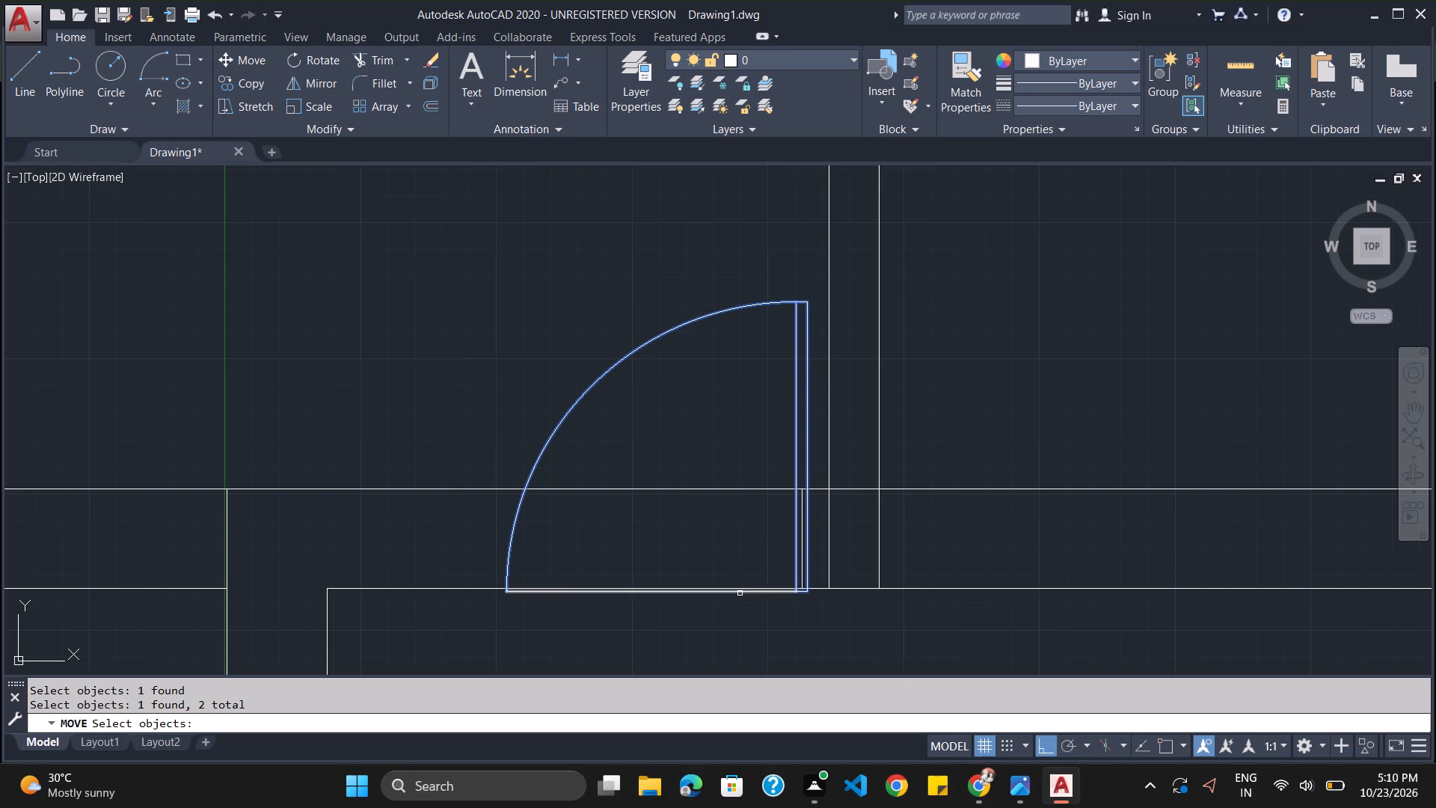
left_click(740, 593)
key("Return")
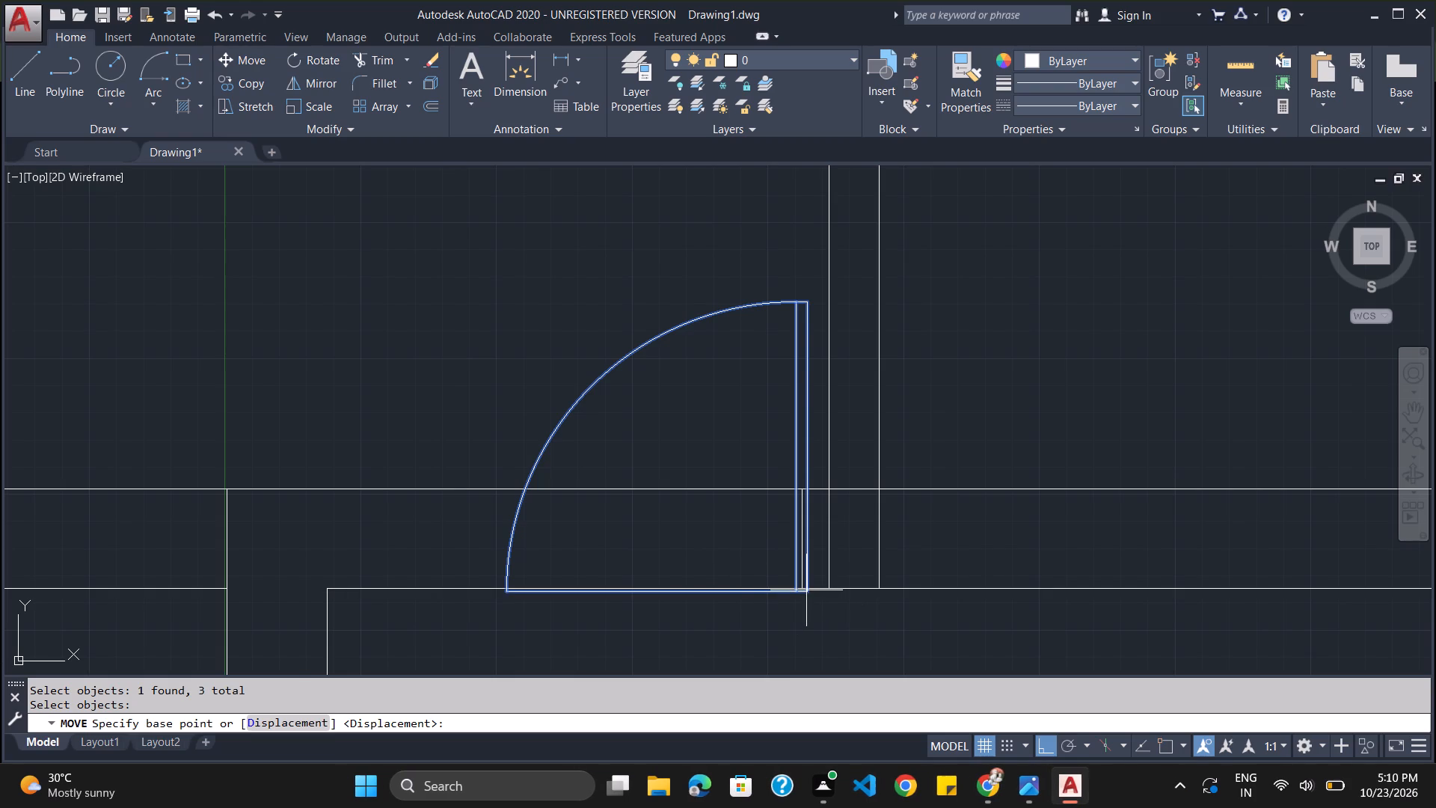
left_click(806, 590)
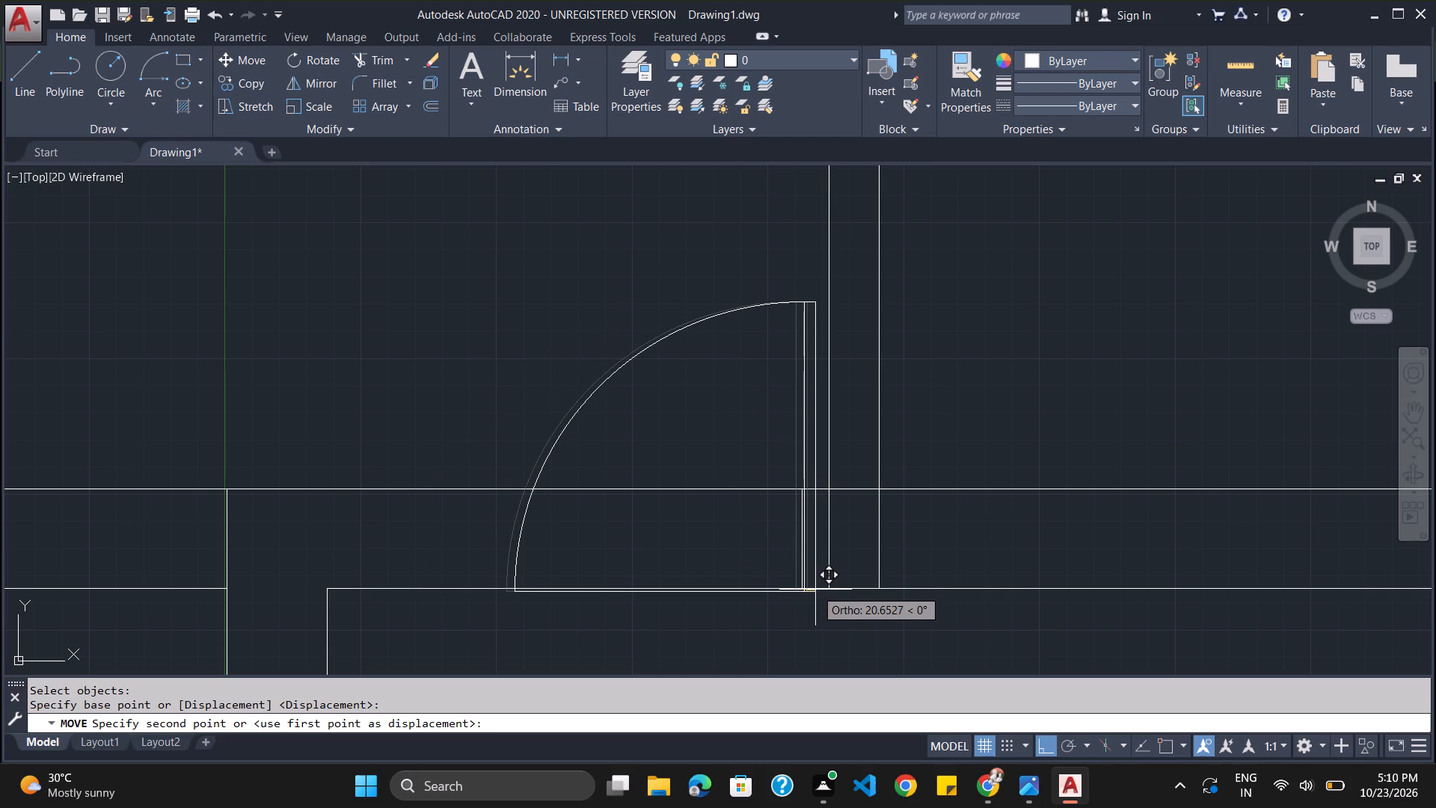
scroll(815, 590, "up", 2)
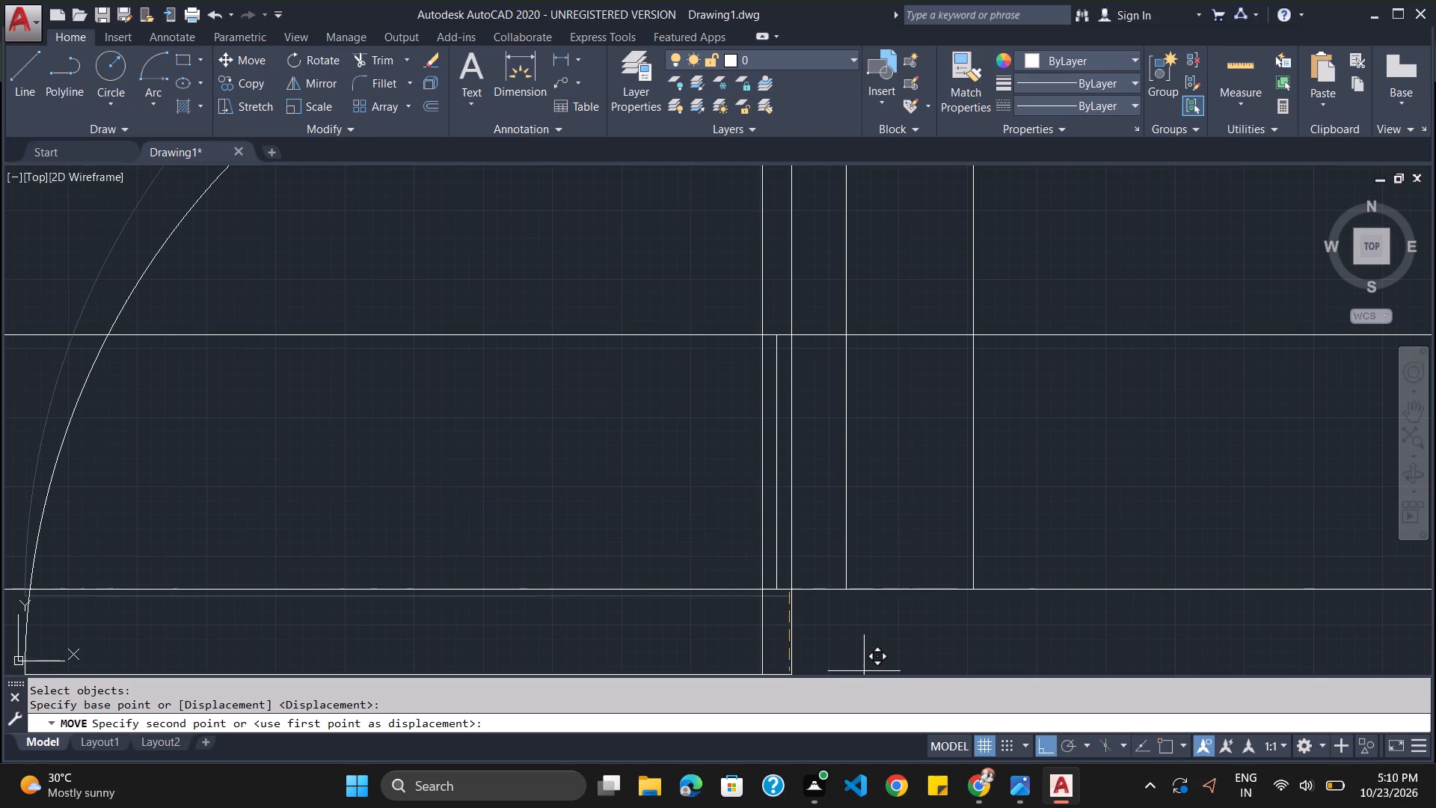
left_click(1051, 742)
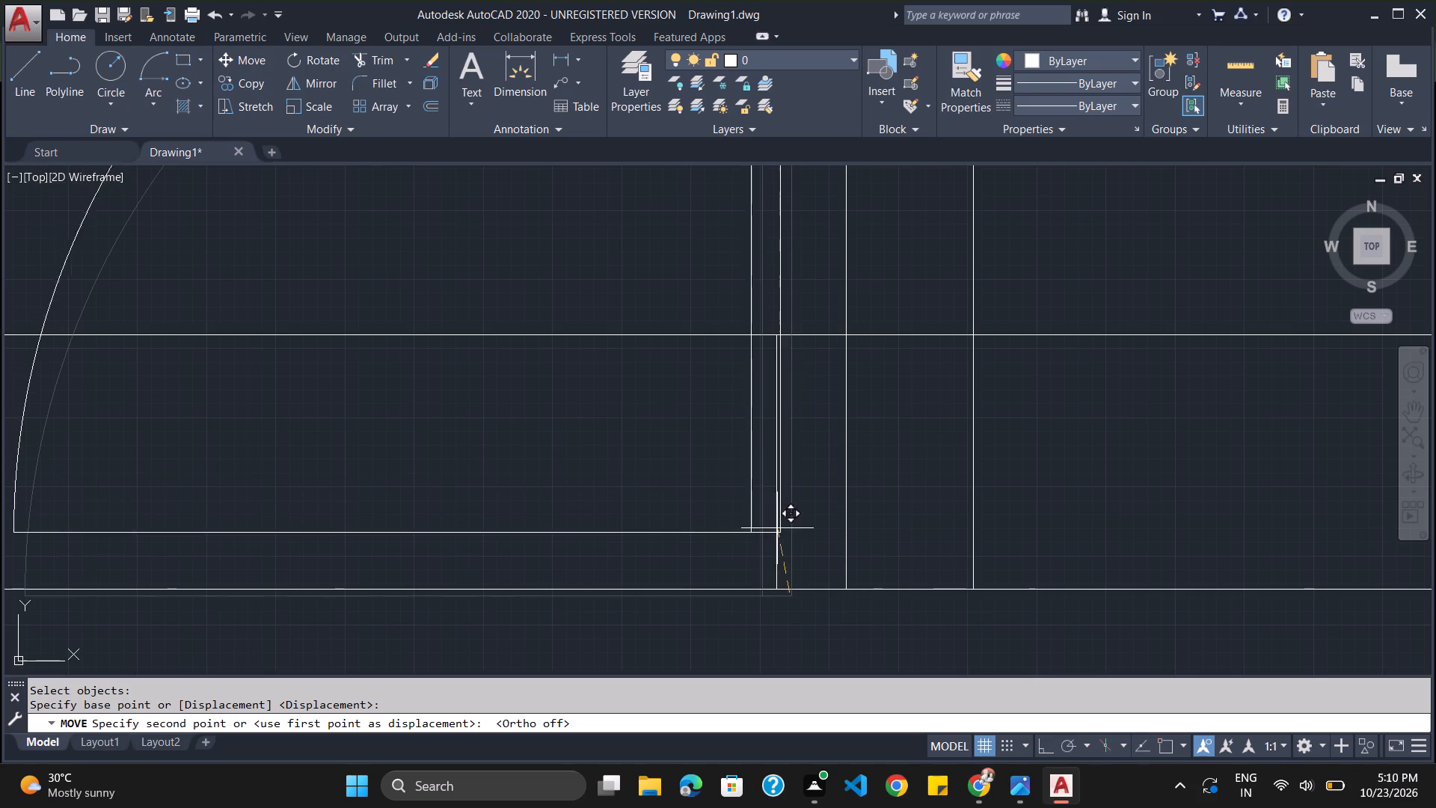
left_click(788, 585)
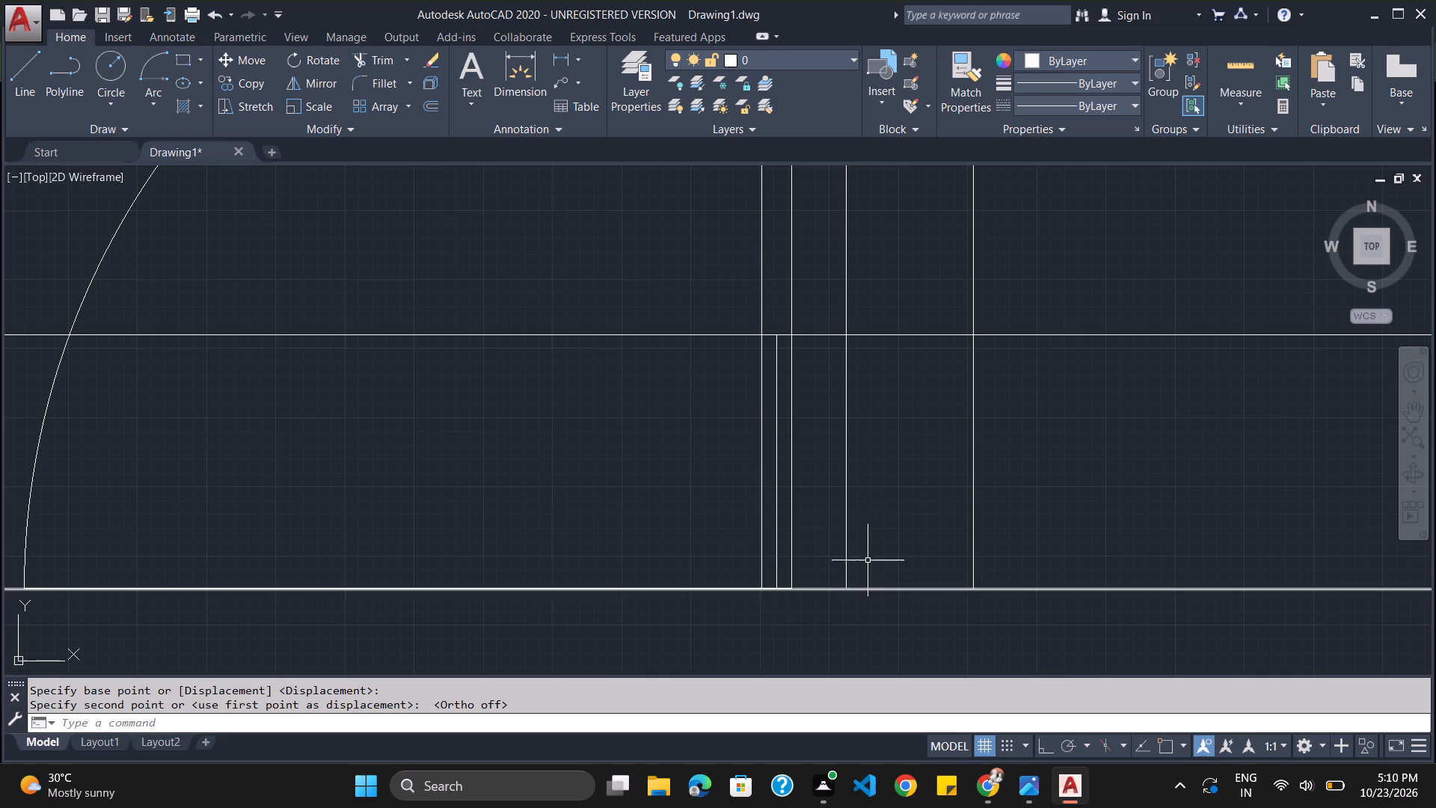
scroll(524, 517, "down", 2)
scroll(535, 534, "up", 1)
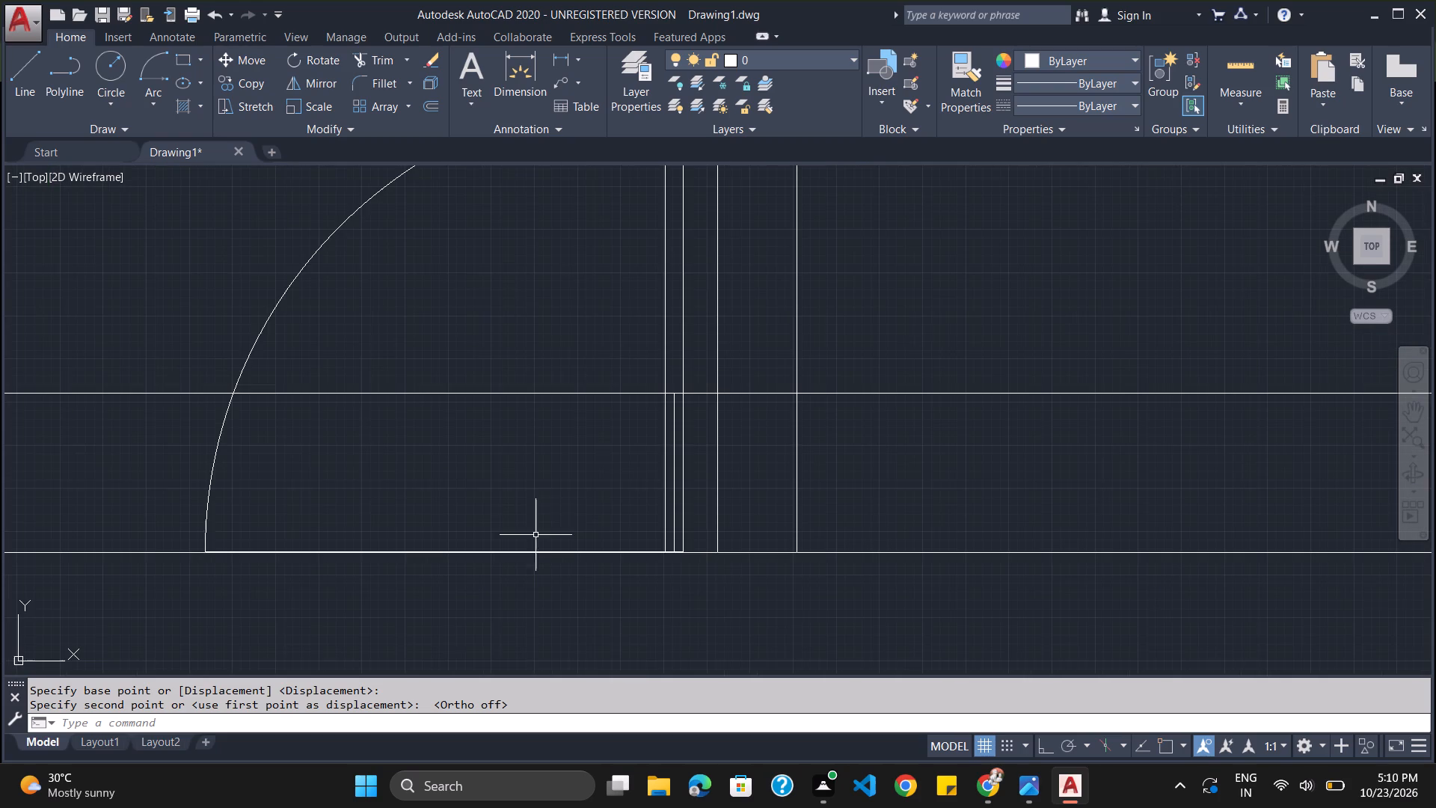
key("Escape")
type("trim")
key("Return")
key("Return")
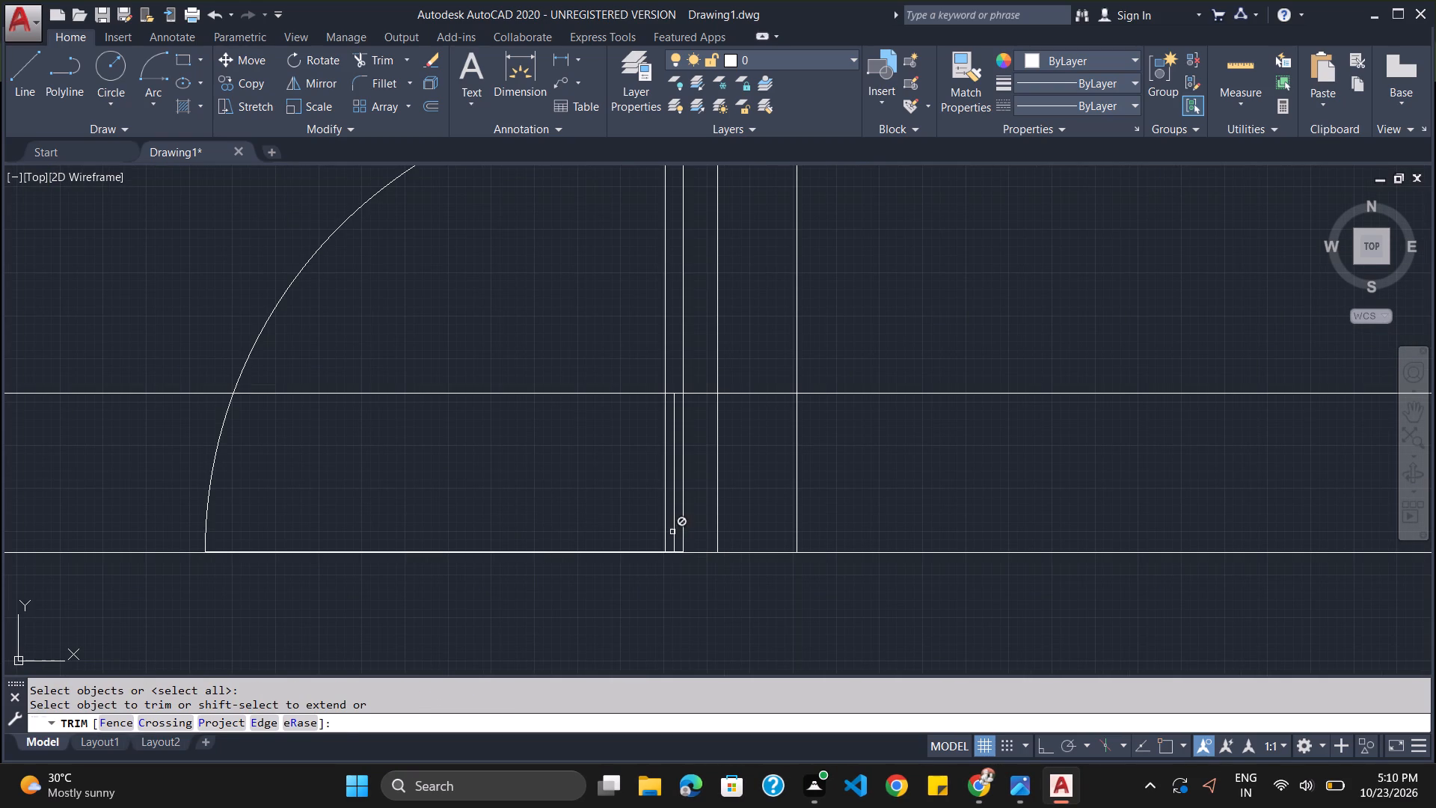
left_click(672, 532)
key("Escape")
Erase the two overlapping short vertical lines left over inside the enlarged door's leaf.
left_click(675, 530)
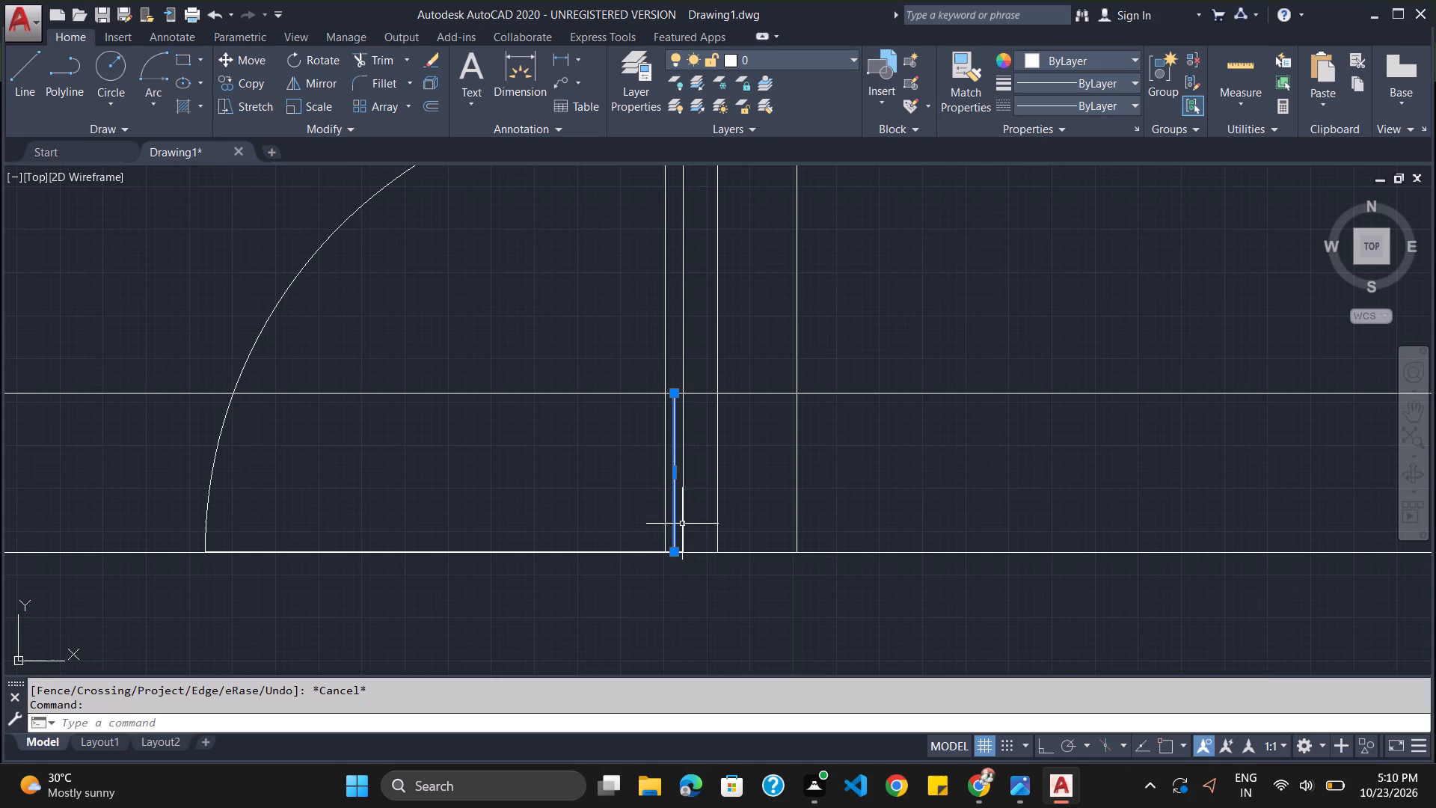
key("Delete")
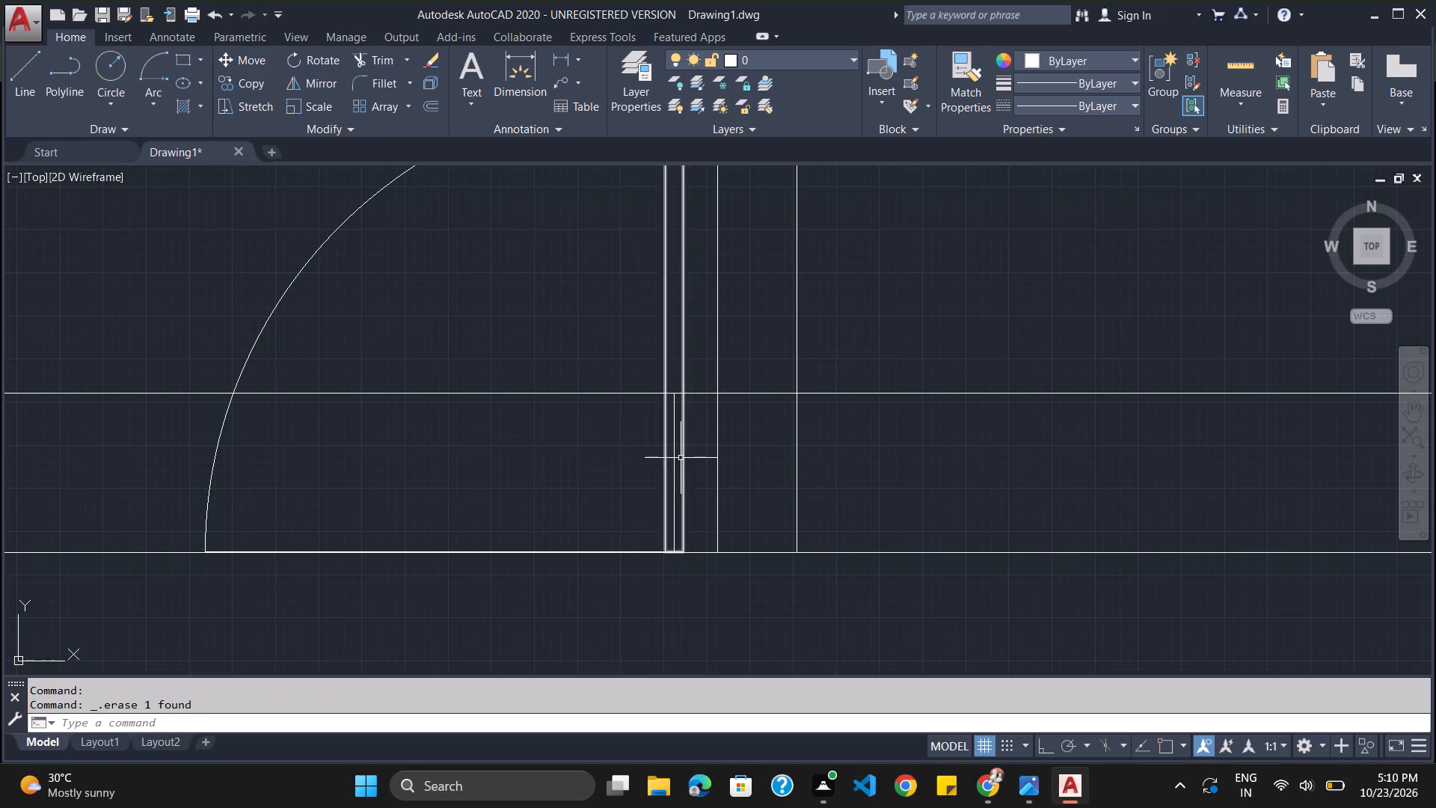
left_click(675, 456)
key("Delete")
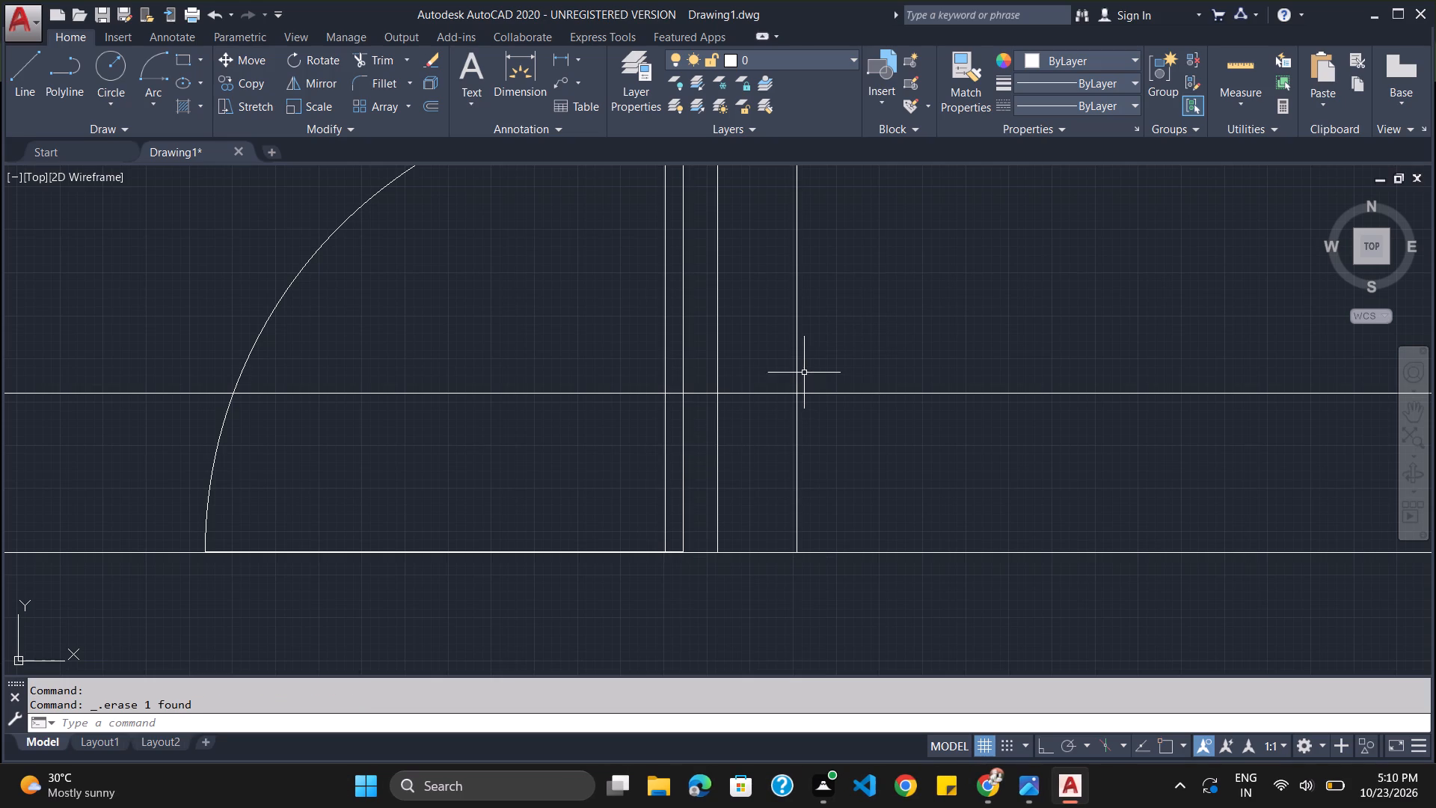
Examine the enlarged door's size and placement within the whole floor plan.
scroll(687, 419, "down", 2)
scroll(682, 421, "up", 1)
scroll(682, 421, "down", 4)
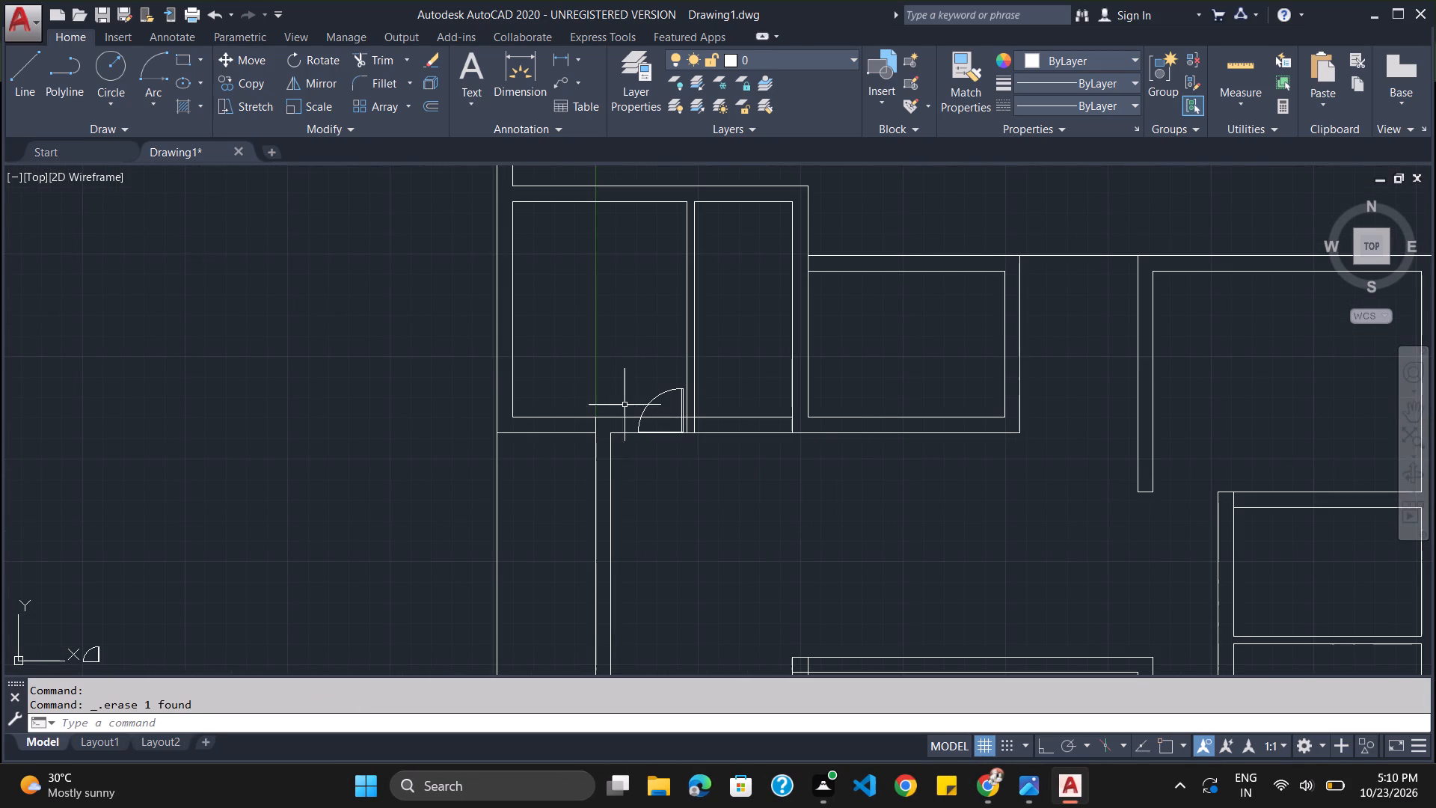
scroll(619, 465, "down", 3)
scroll(619, 465, "up", 3)
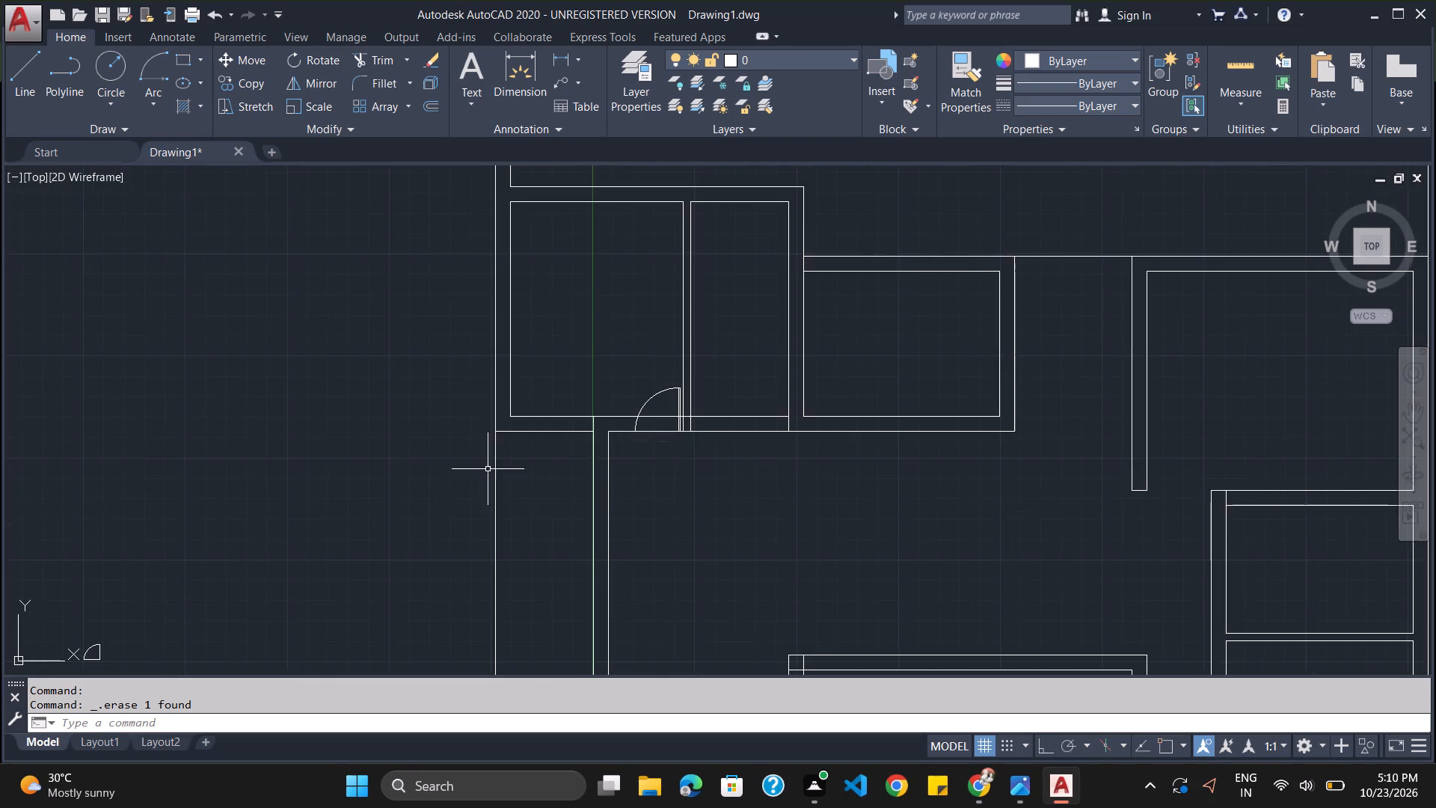
scroll(404, 480, "down", 2)
scroll(306, 533, "up", 2)
scroll(672, 480, "down", 3)
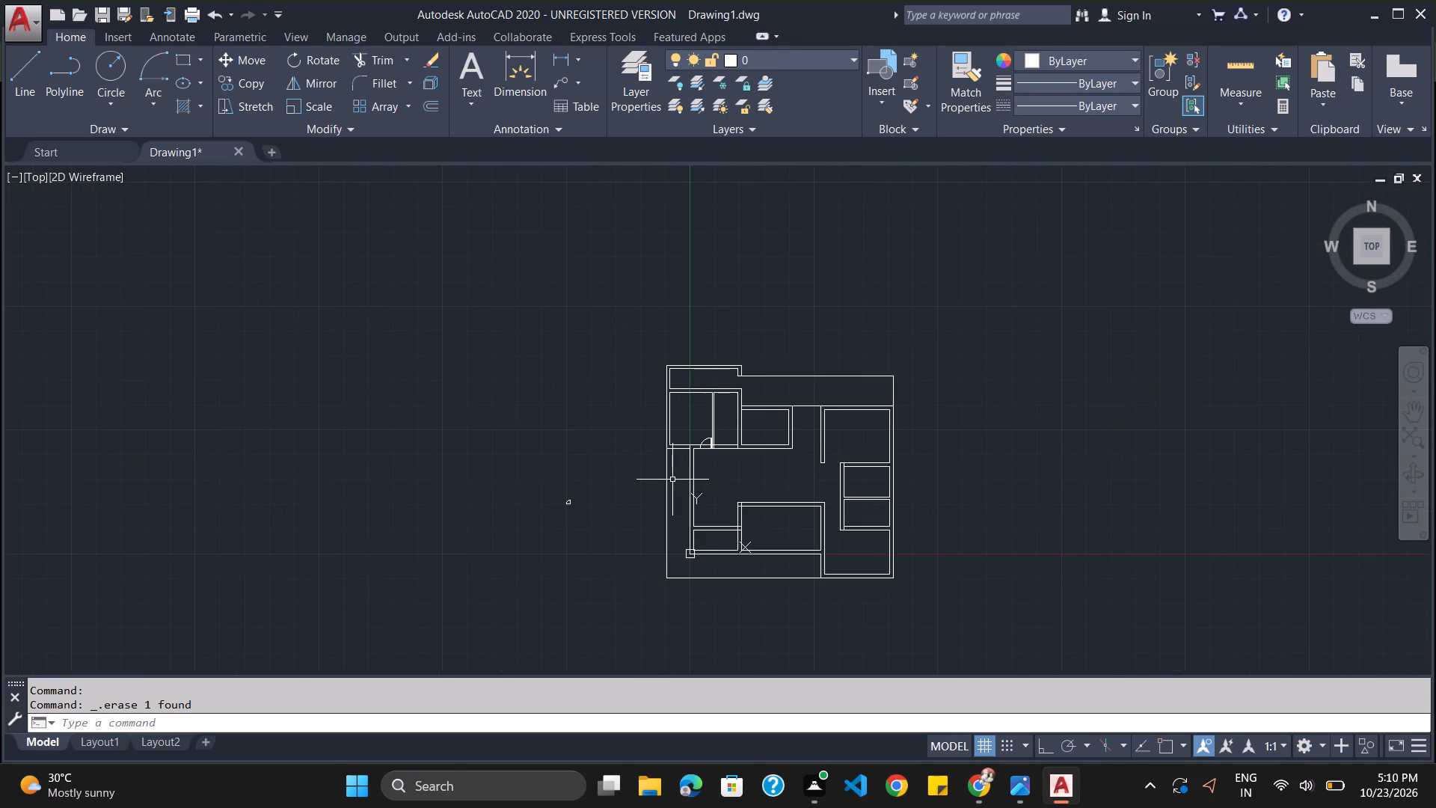
scroll(756, 377, "up", 2)
scroll(753, 382, "down", 2)
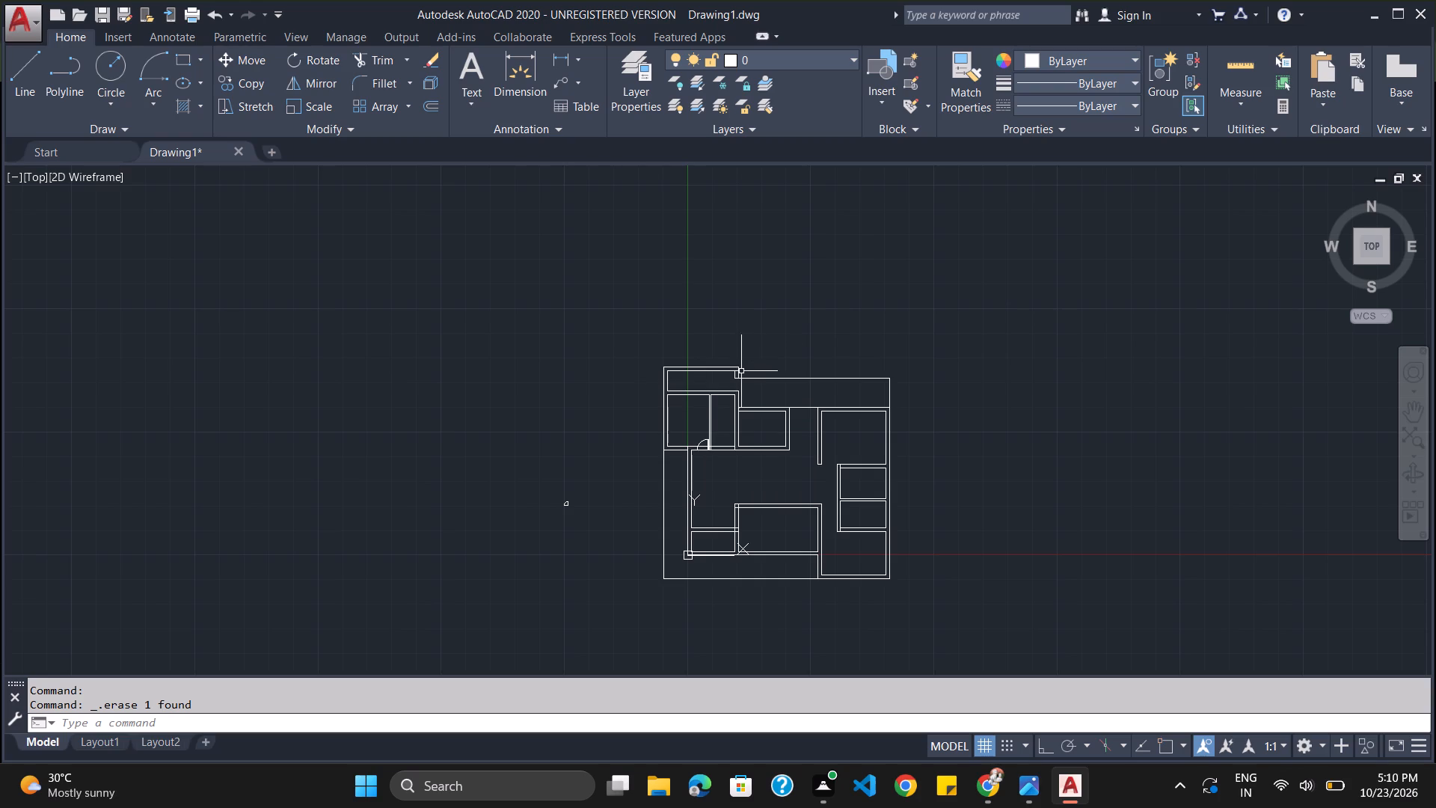
Paste another copy of the small door shape inside the room west of the 115 mm partition.
key("ctrl+v")
scroll(682, 418, "up", 2)
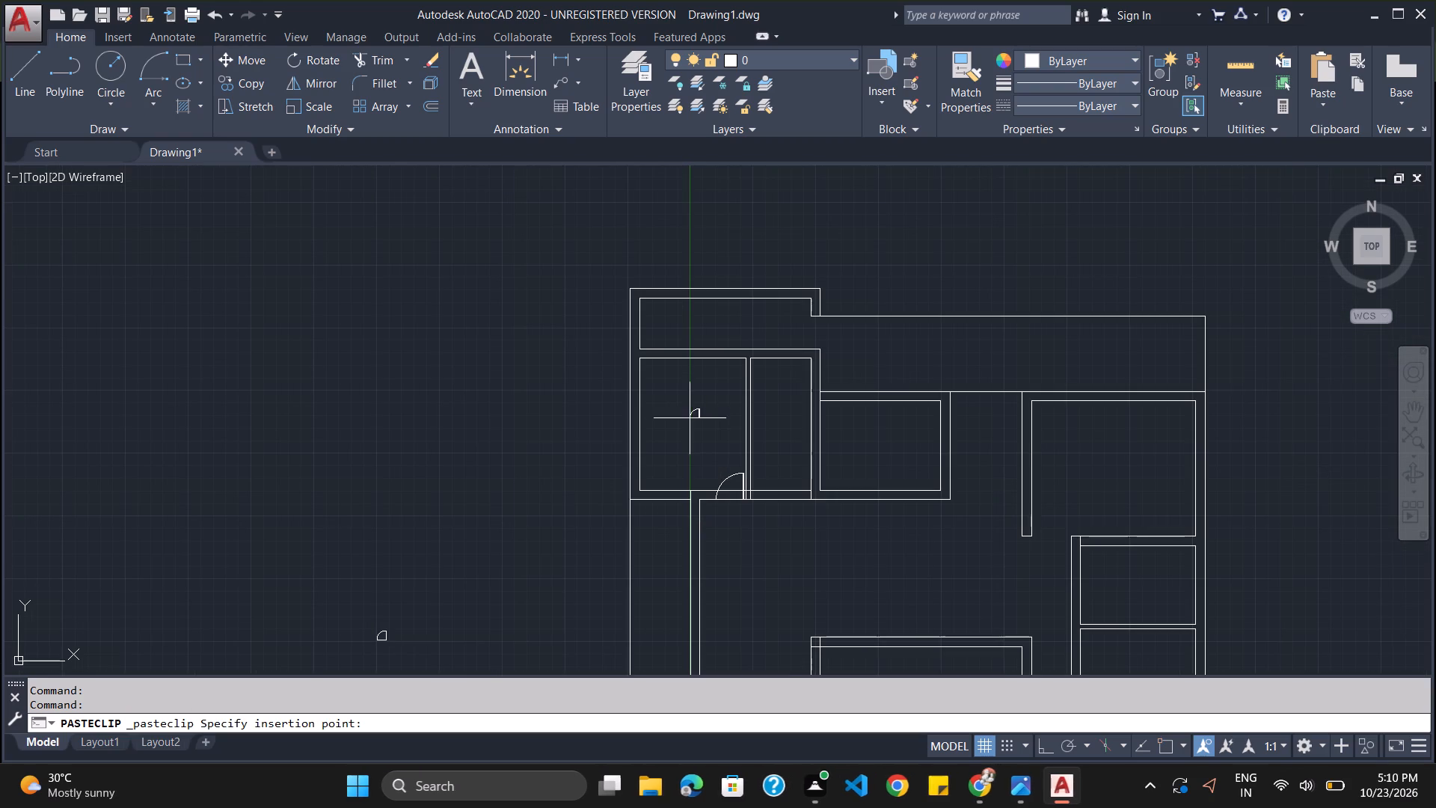
scroll(690, 418, "up", 3)
left_click(690, 418)
Rotate the pasted small door 180 degrees about the upper end of its vertical leaf, with ortho on.
left_click_drag(717, 348, 709, 349)
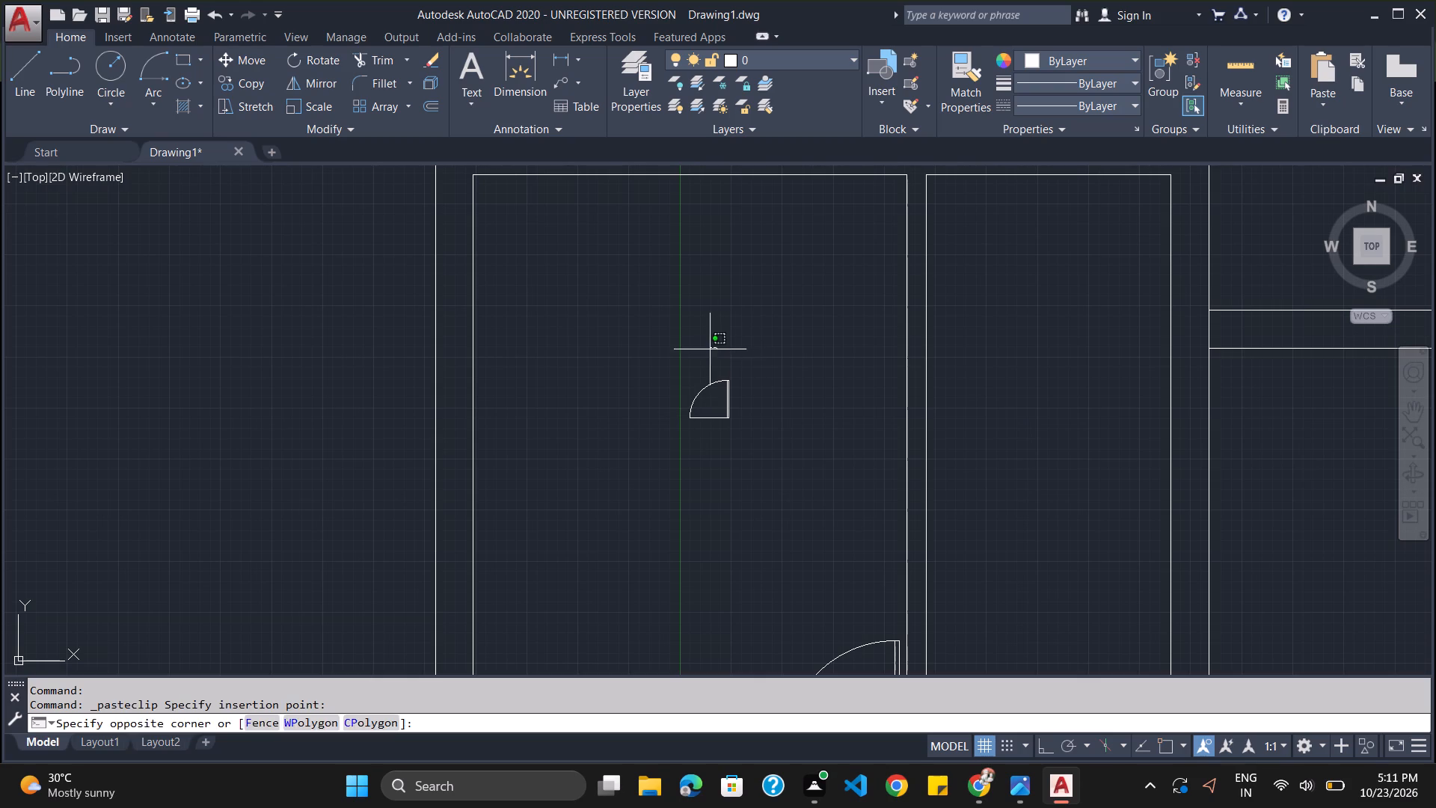
left_click_drag(709, 349, 709, 330)
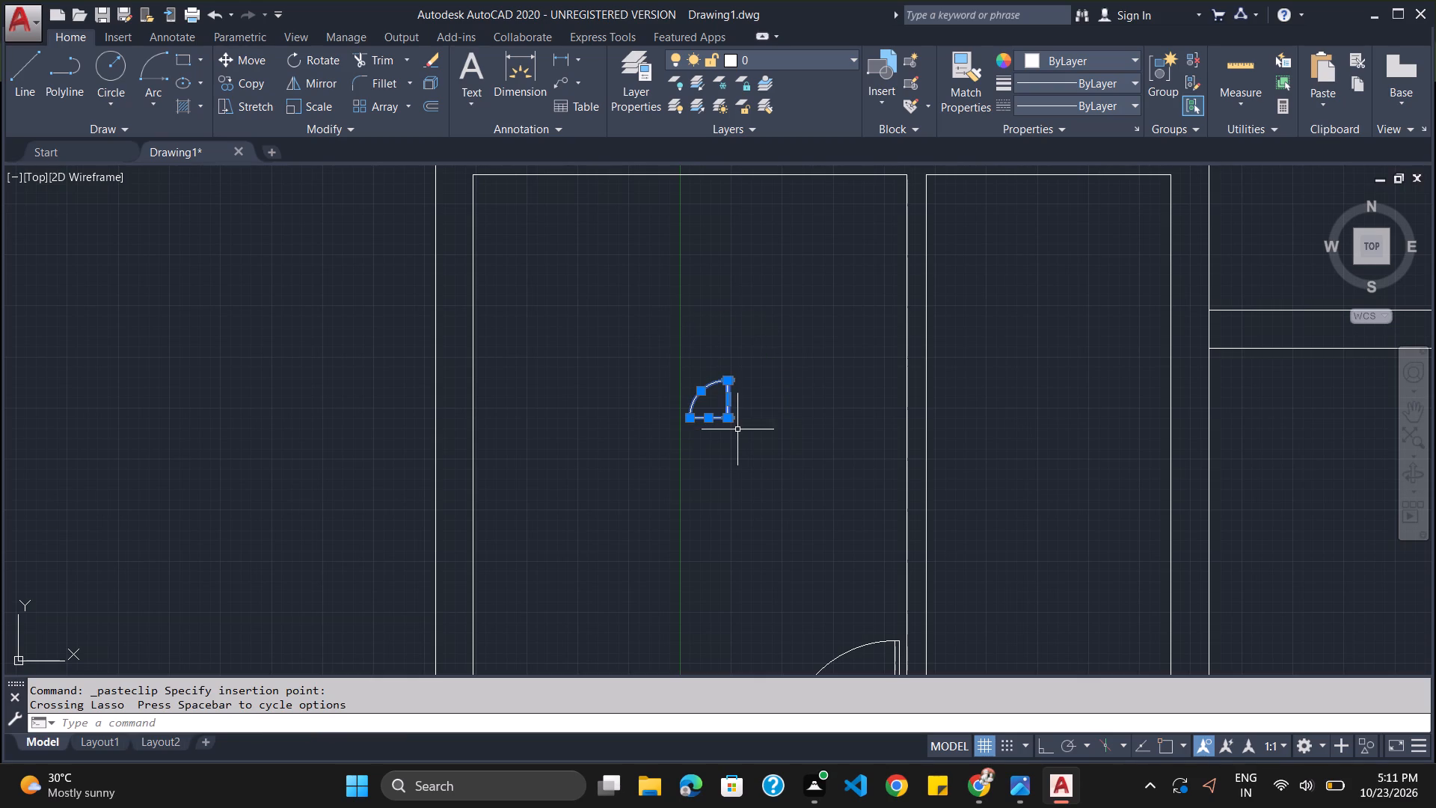
key("r")
key("o")
key("Return")
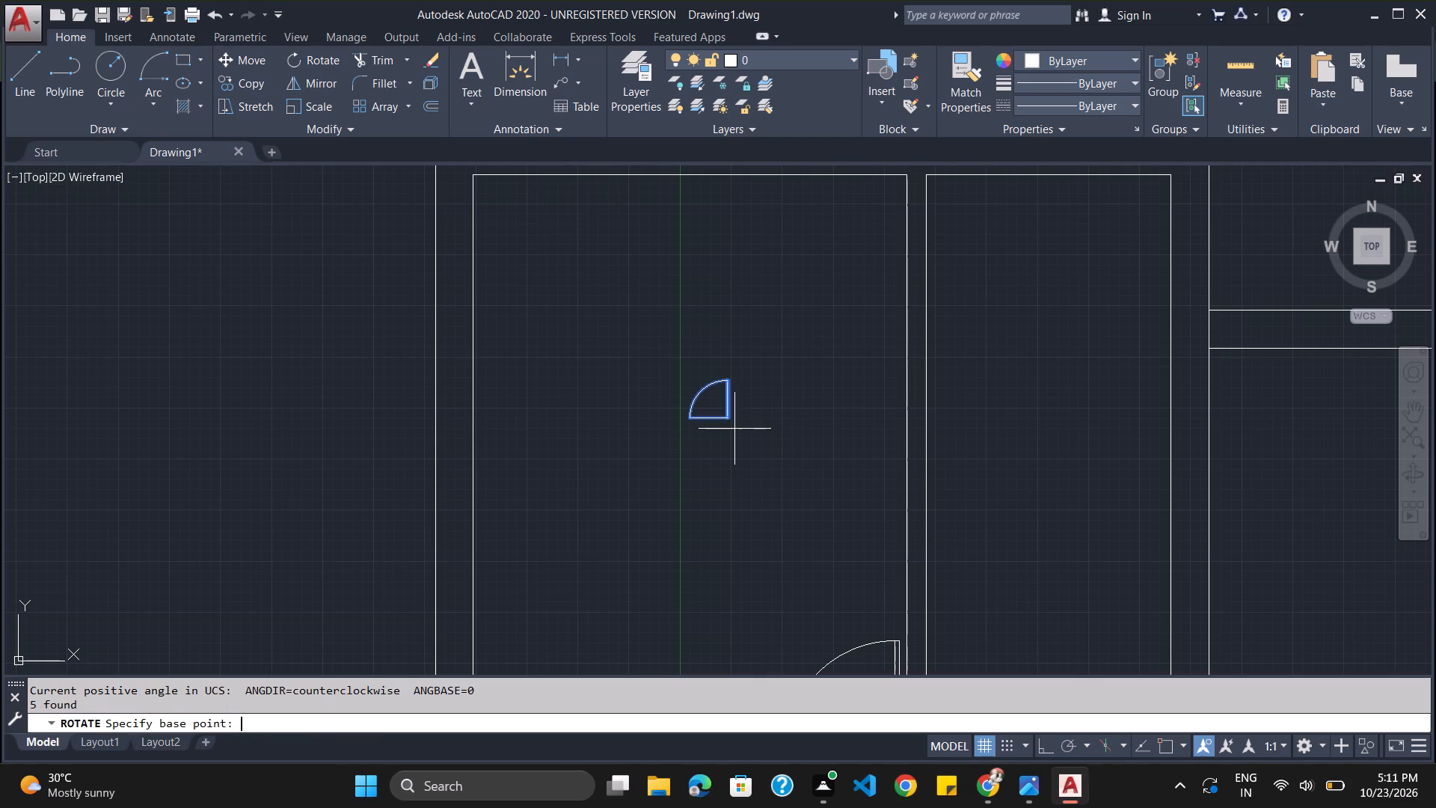
left_click(727, 381)
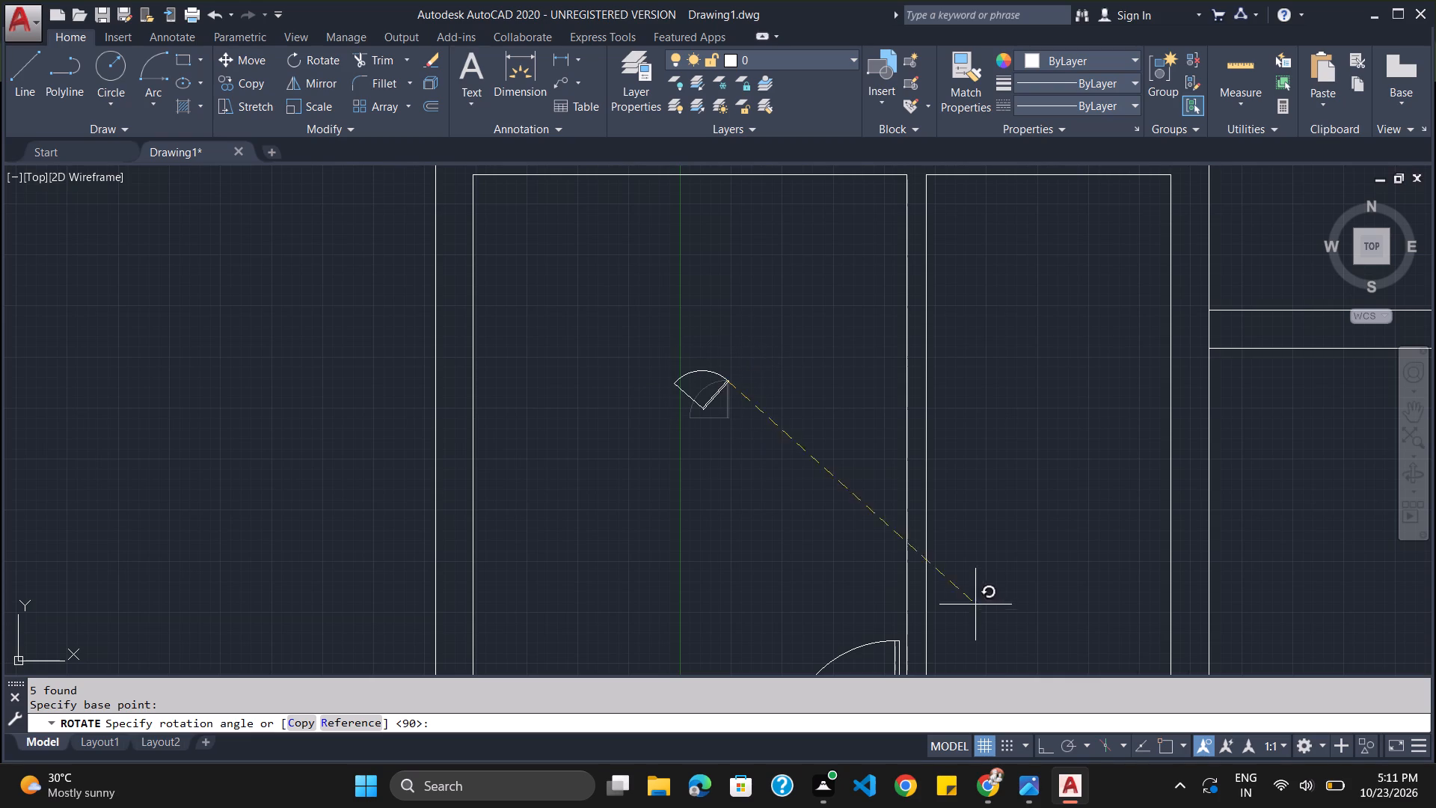
left_click(1046, 745)
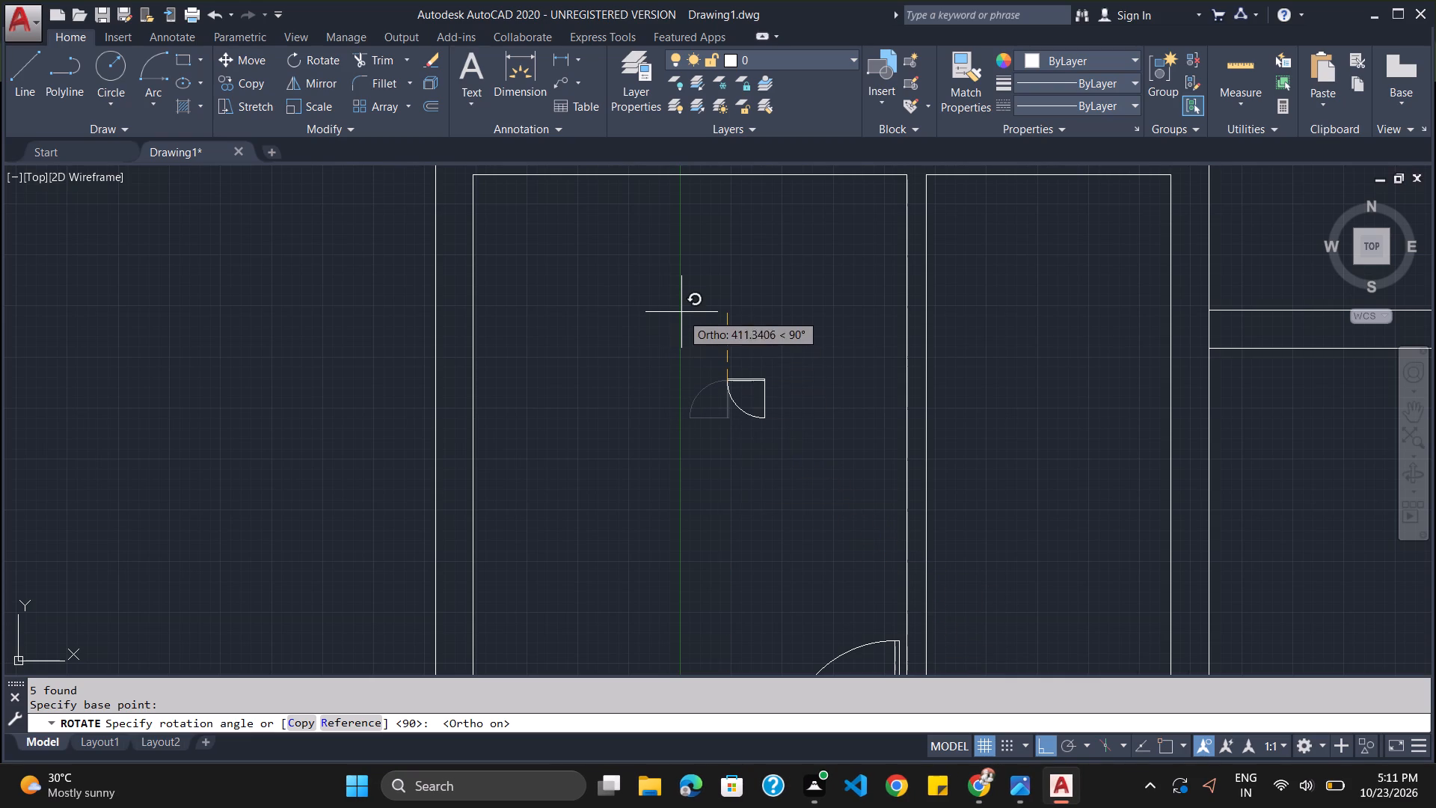
left_click(690, 357)
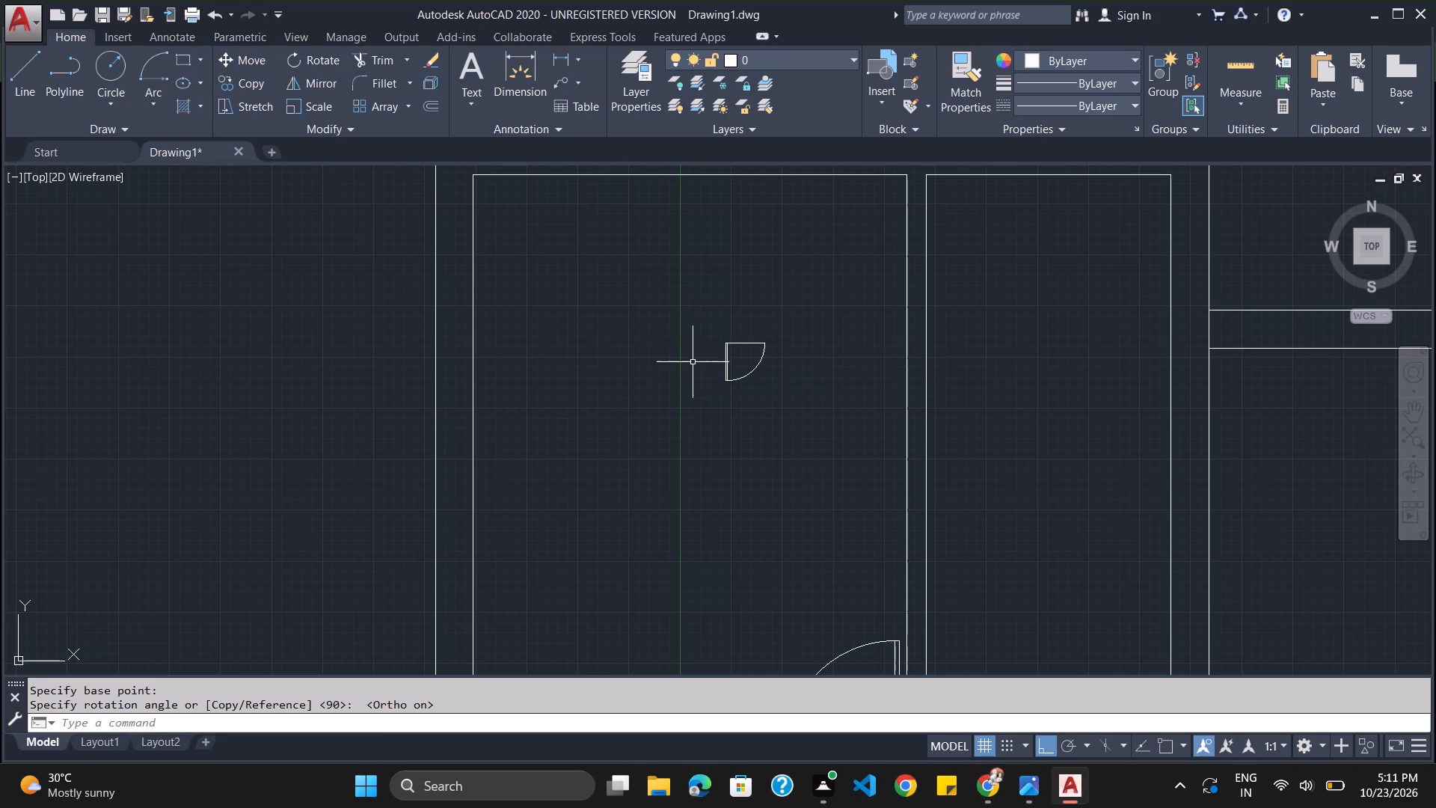
Mirror the small door across a vertical line at the east end of its horizontal line, erasing the source objects.
left_click_drag(725, 312, 689, 441)
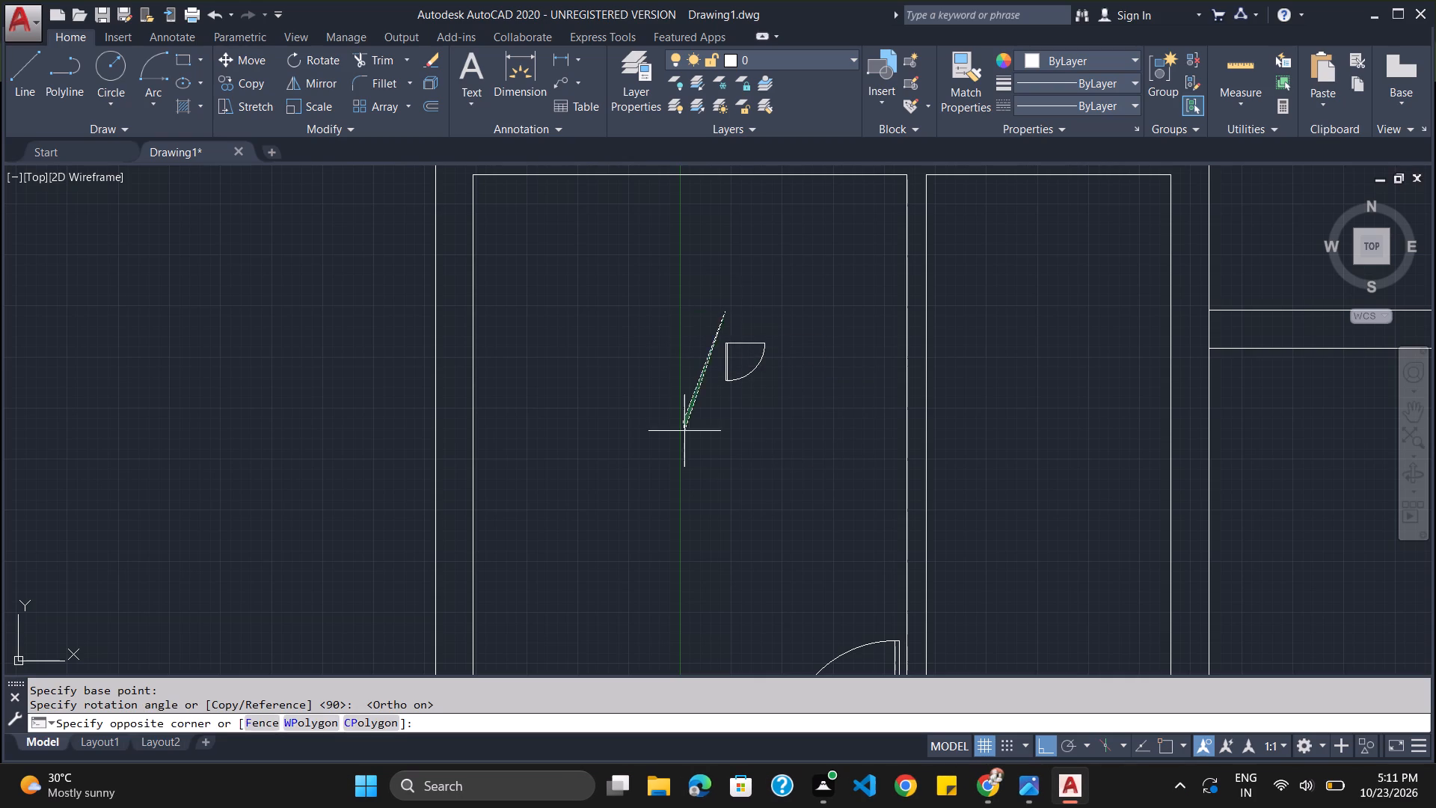
left_click_drag(689, 441, 708, 329)
type("mi")
type("rr")
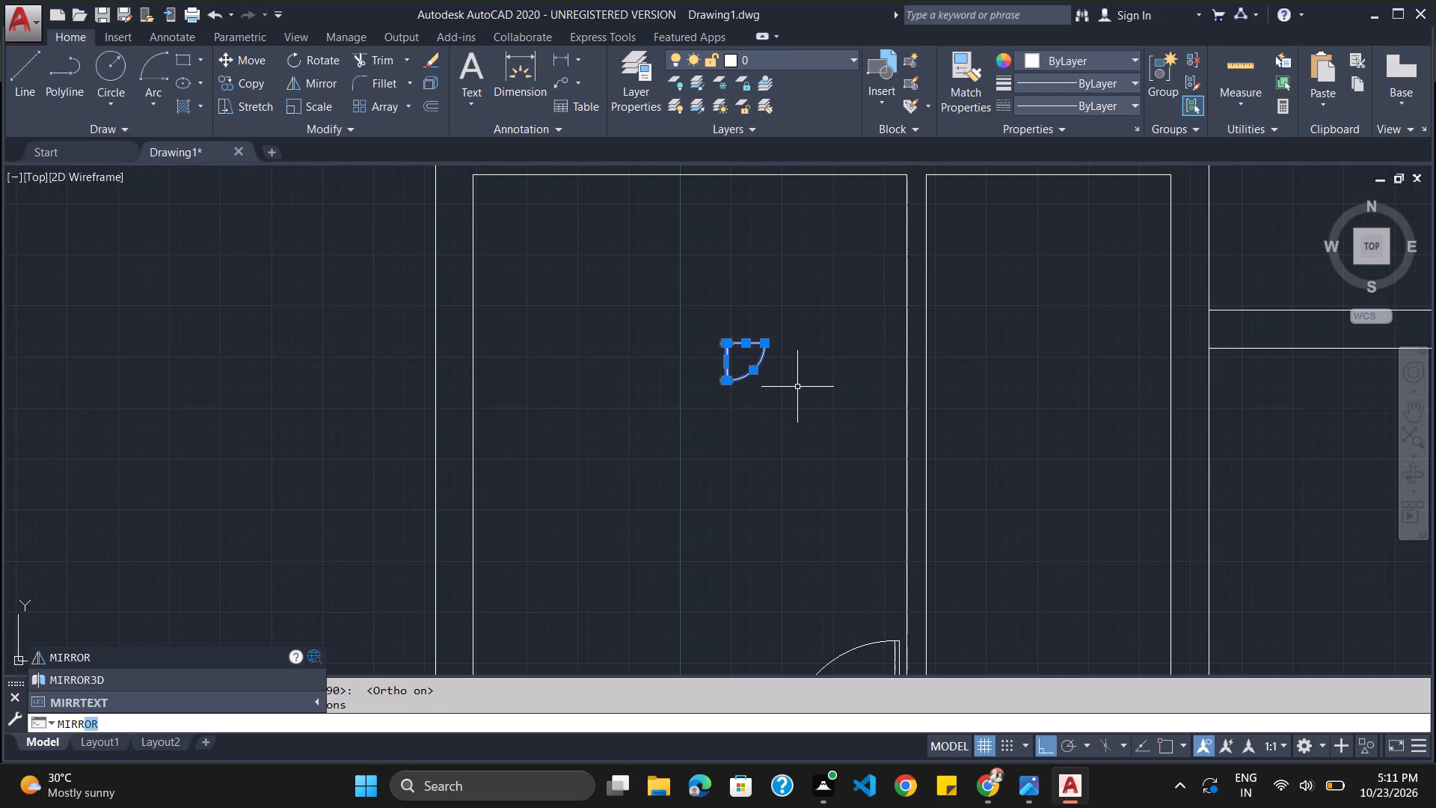
key("Return")
left_click(767, 343)
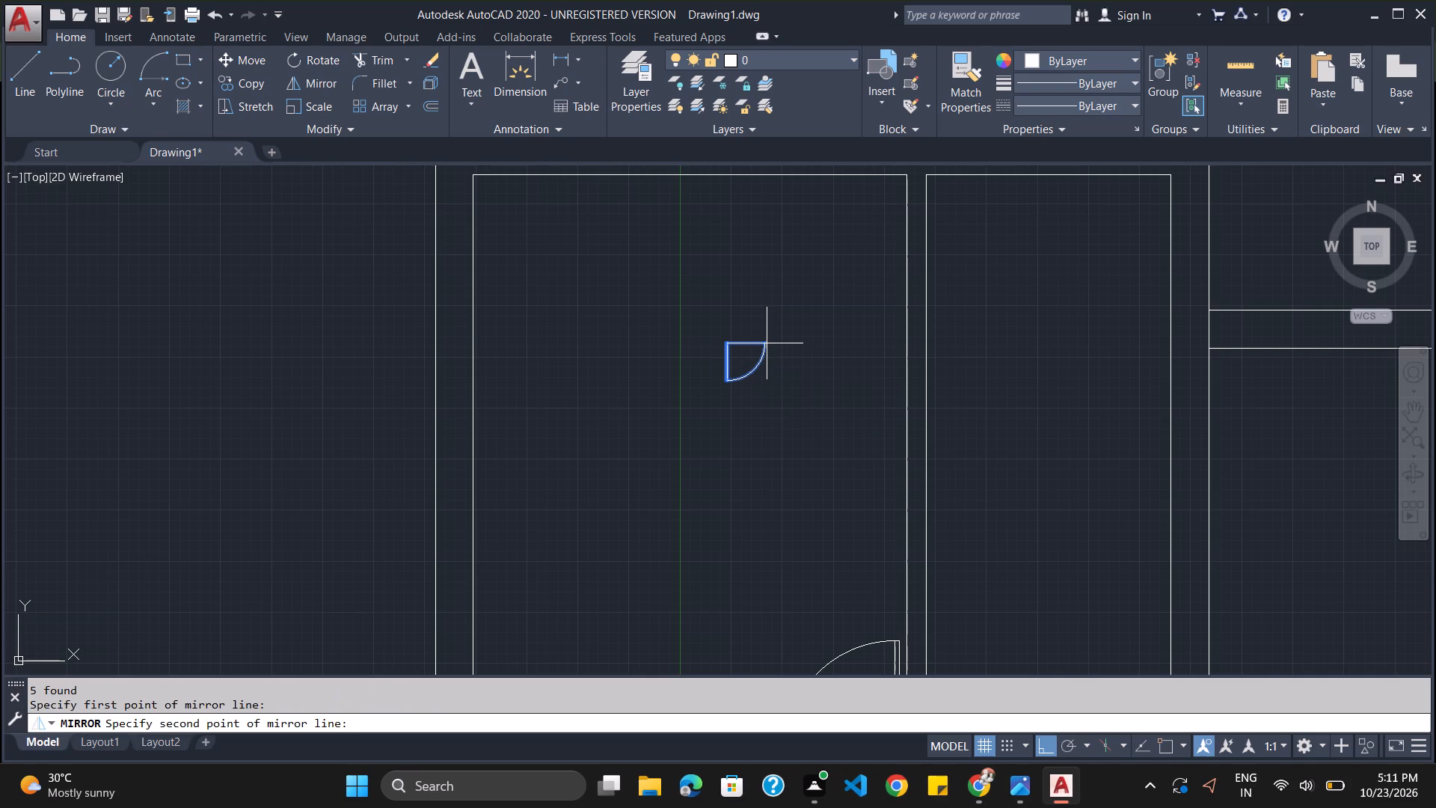
left_click(782, 426)
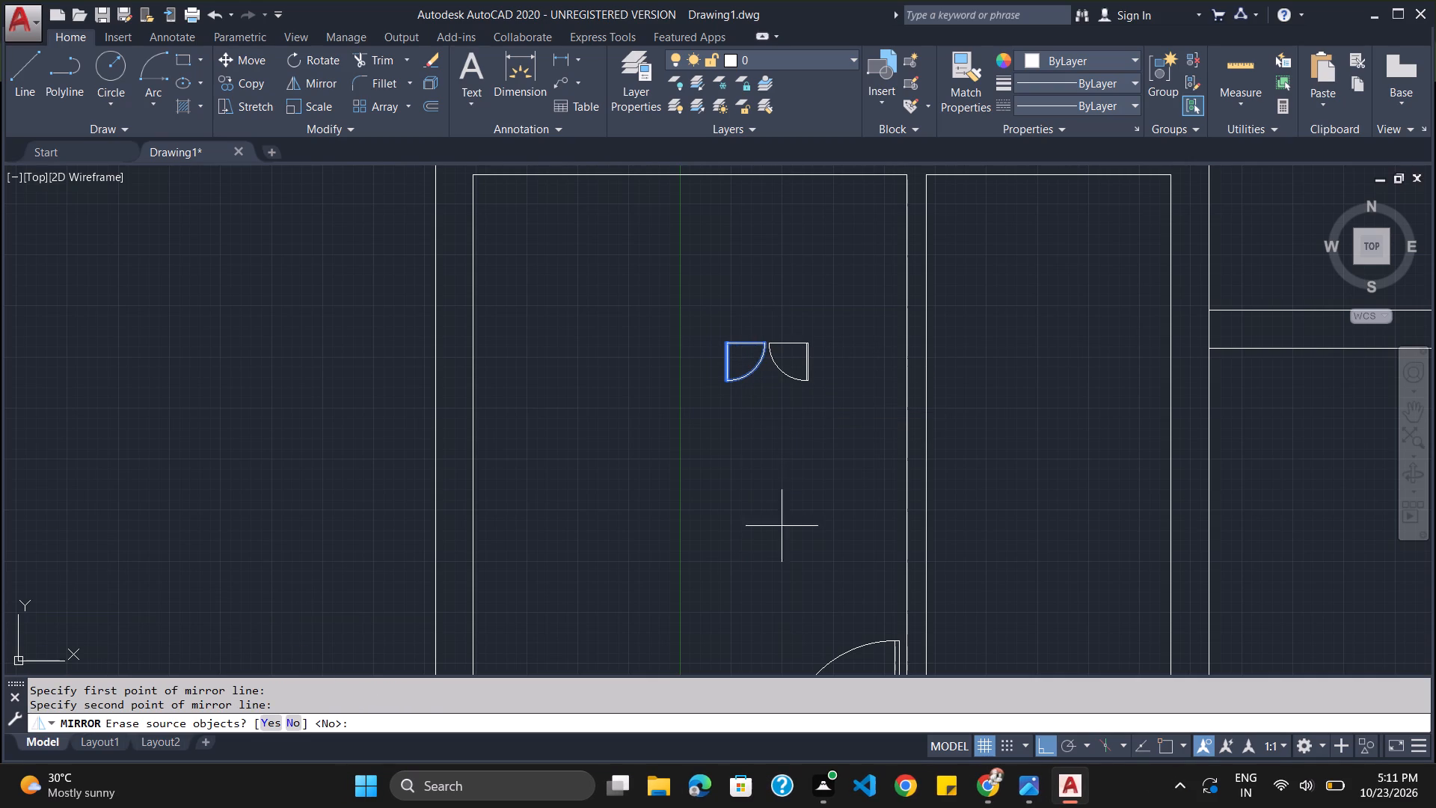
left_click(274, 720)
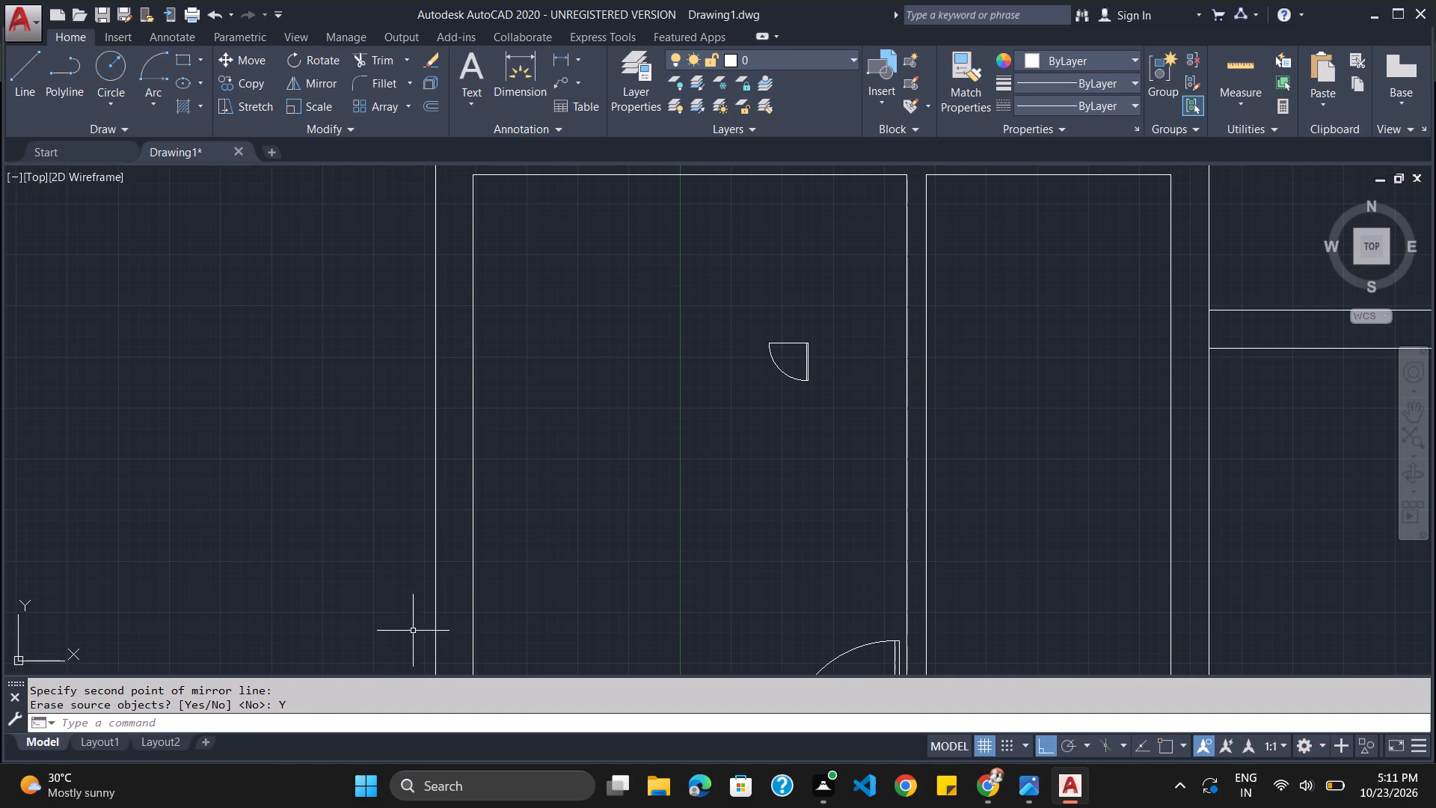
Copy the mirrored small door and paste it into the 230 mm wall north of the room, just west of the 115 mm partition.
left_click_drag(747, 329, 735, 315)
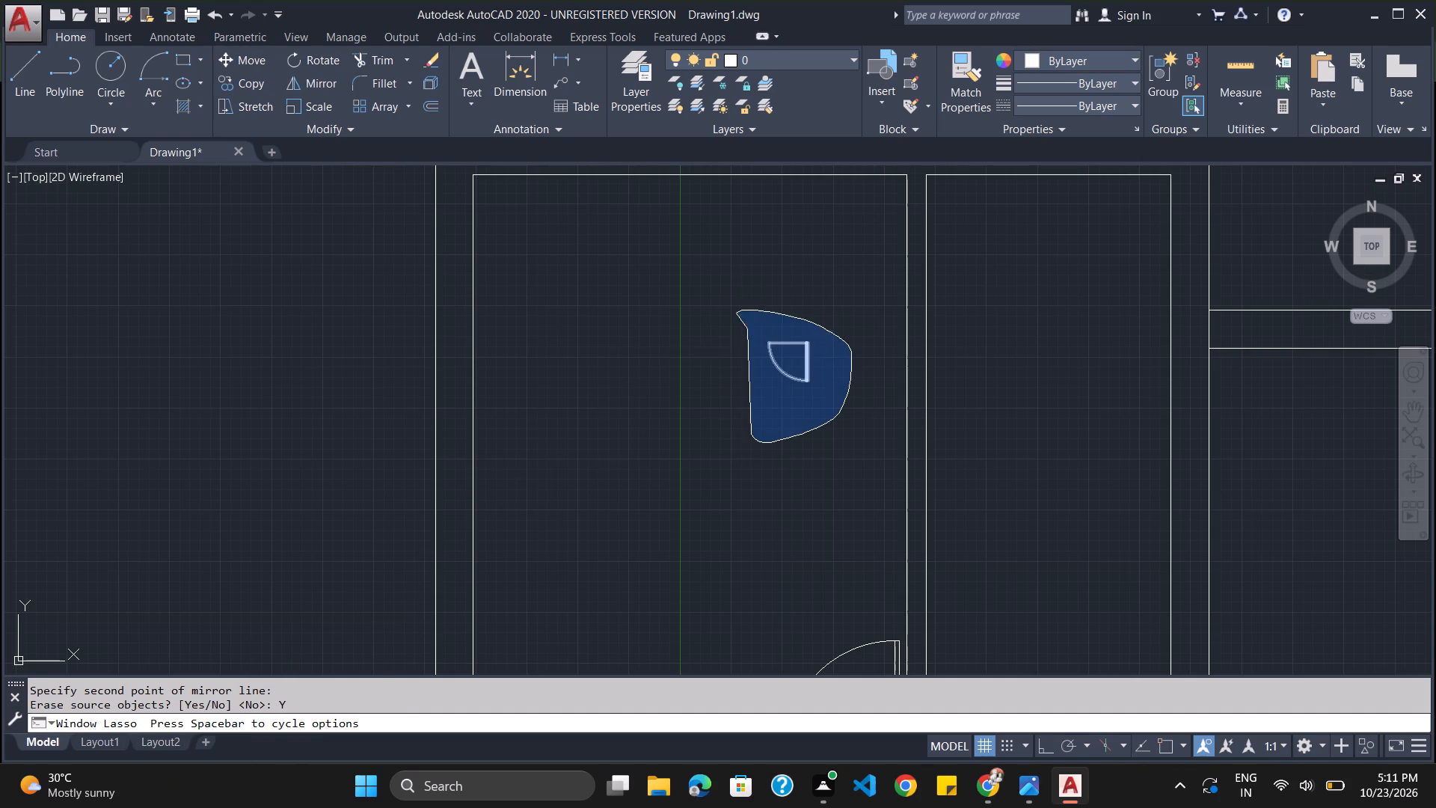
key("ctrl+c")
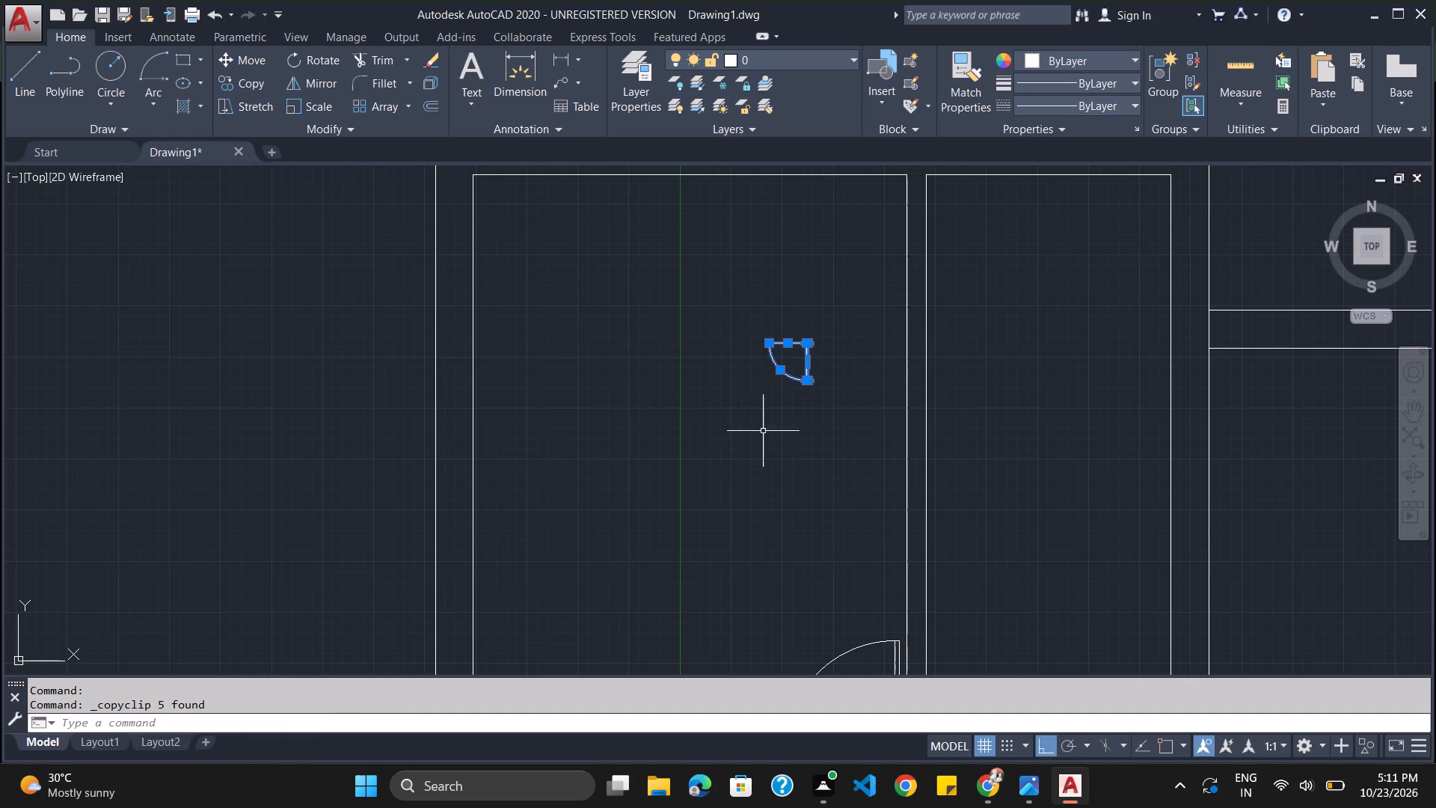
scroll(847, 275, "down", 2)
scroll(877, 205, "up", 2)
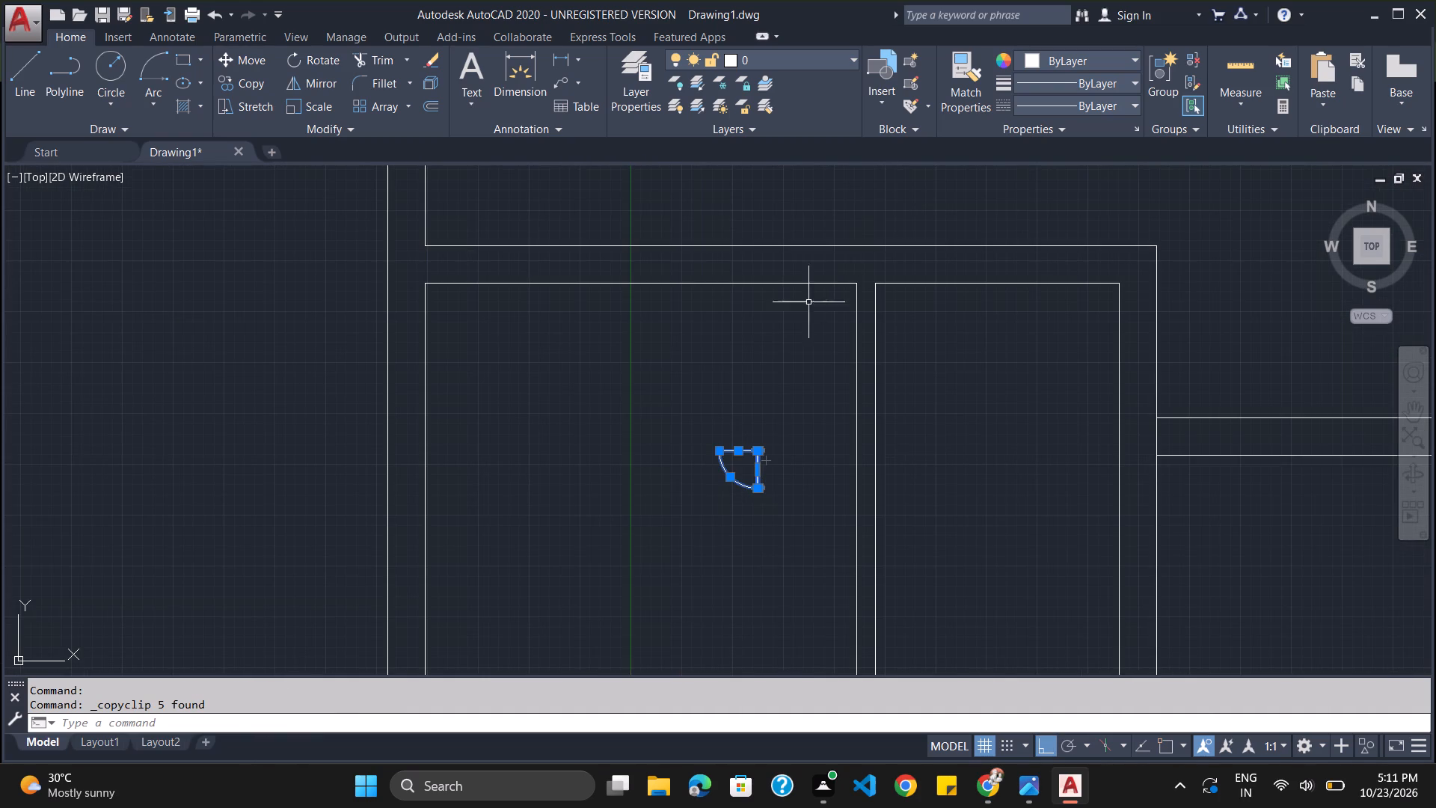
key("ctrl+v")
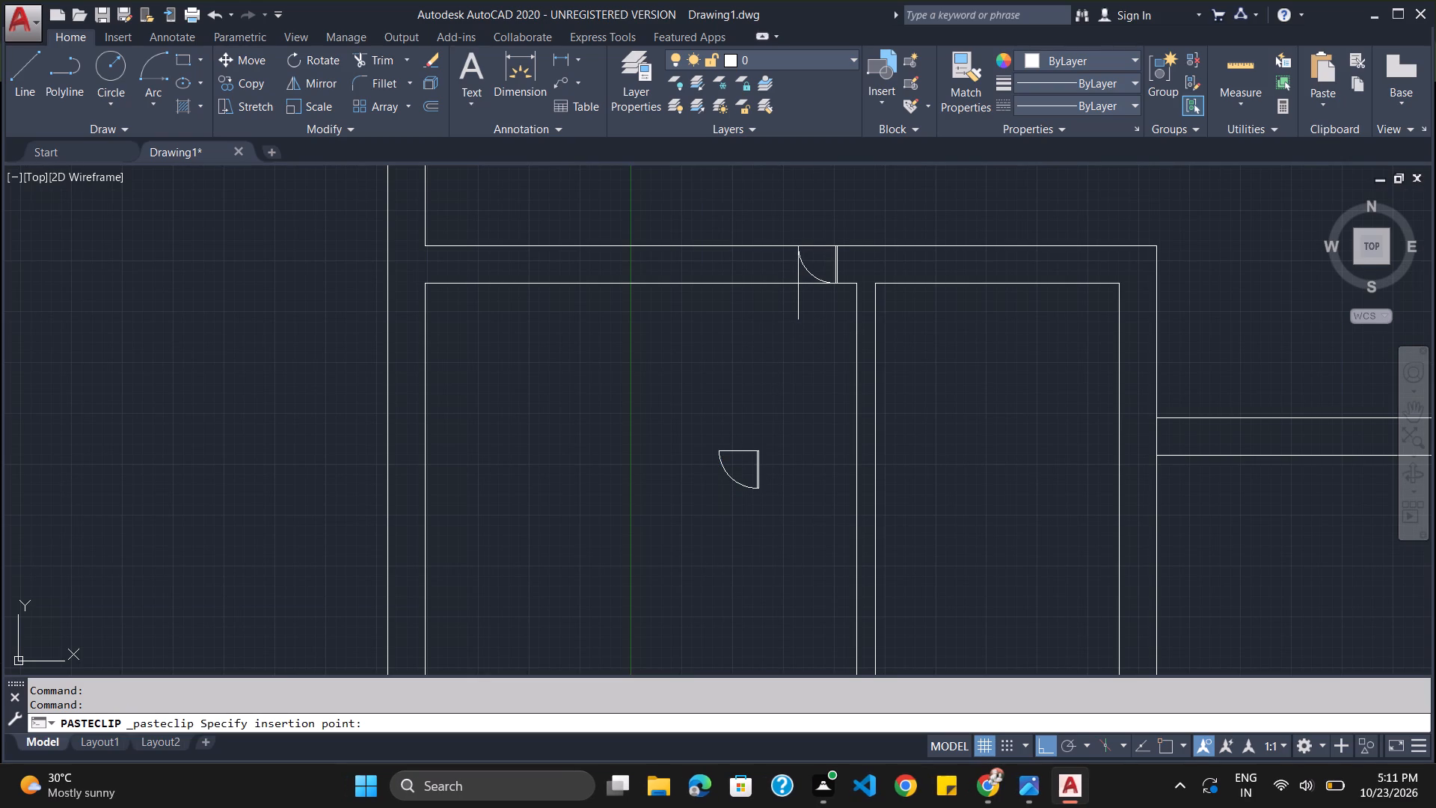
left_click(798, 284)
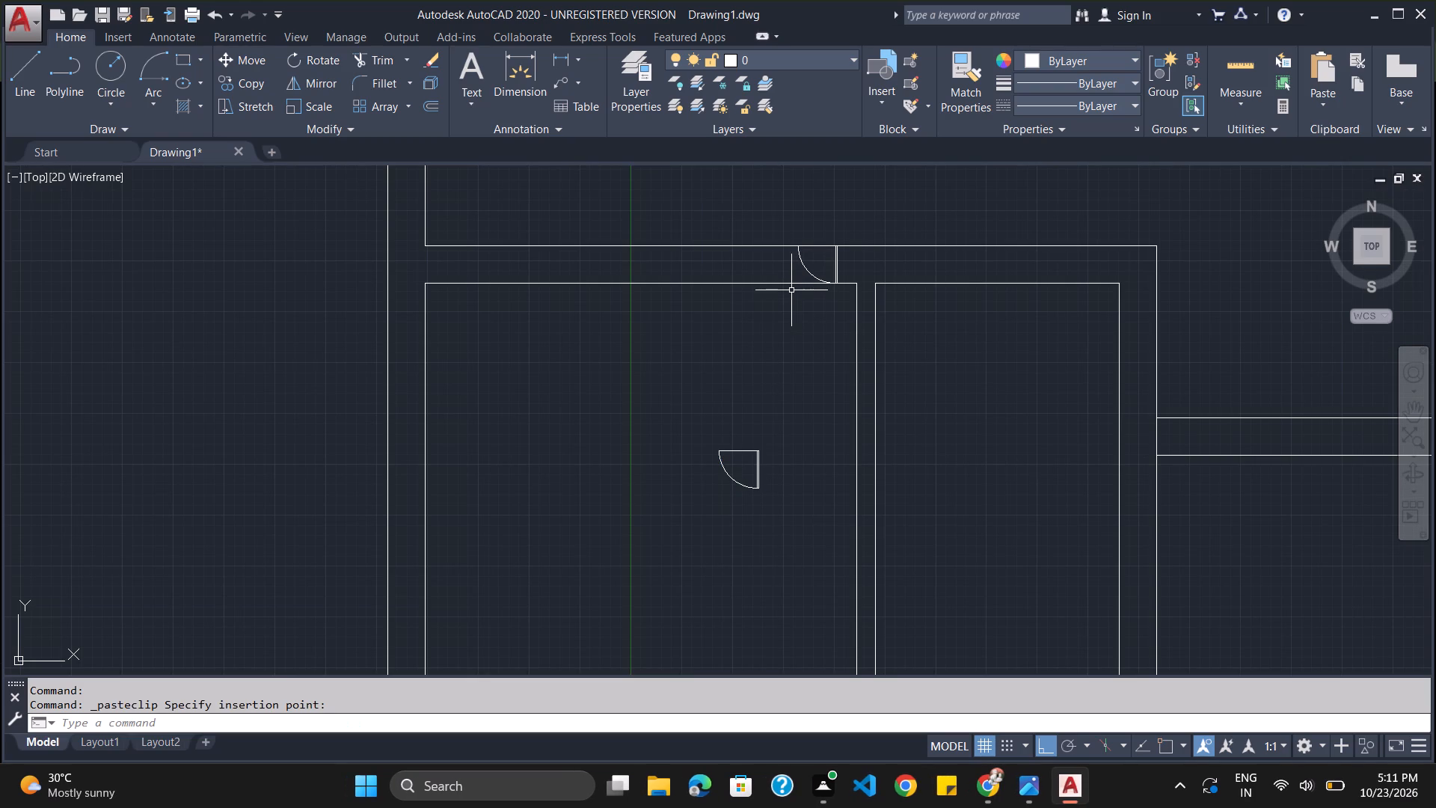
Scale the pasted door's leaf, arc and horizontal line up to roughly three times their size from the leaf's upper end.
scroll(824, 249, "up", 3)
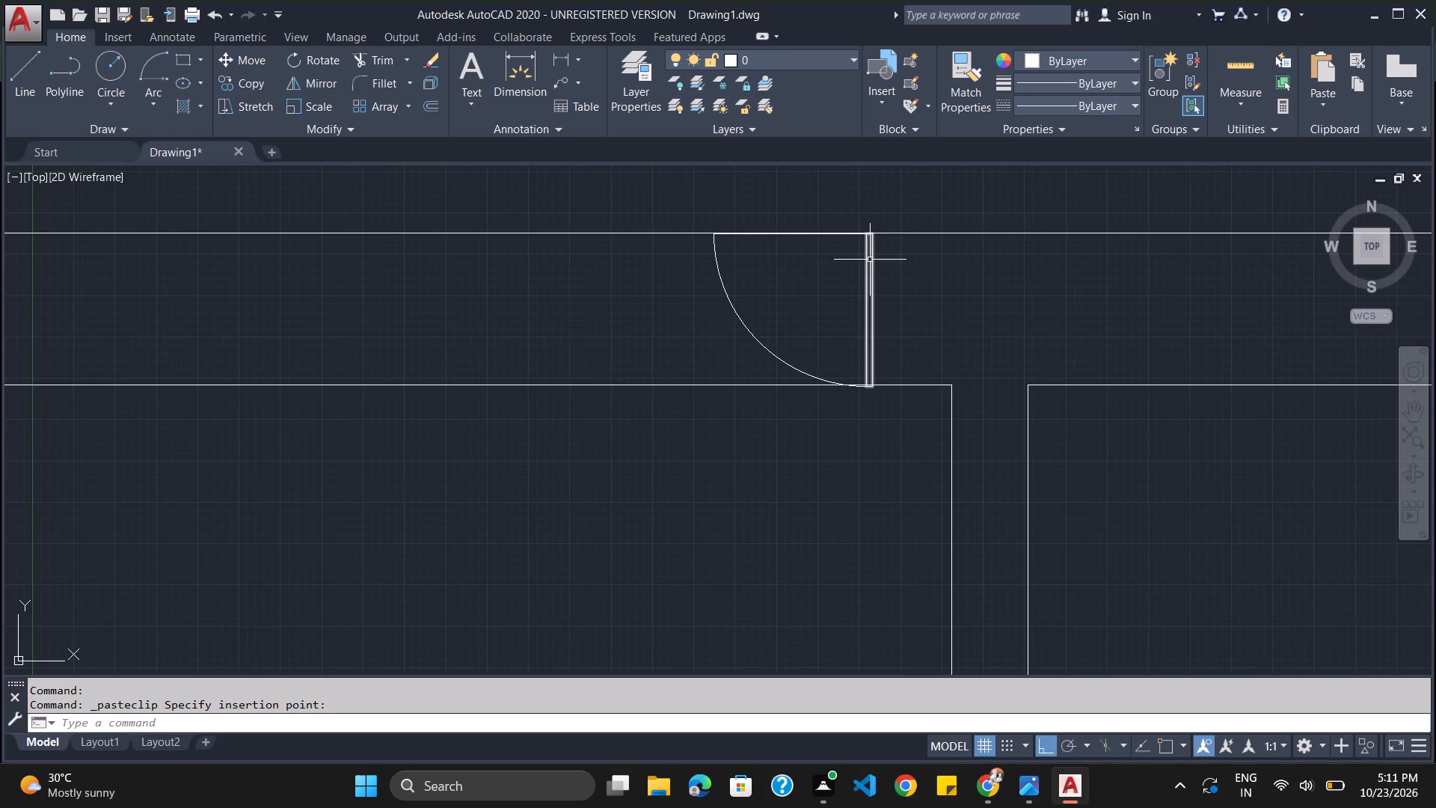
left_click(870, 260)
left_click(743, 322)
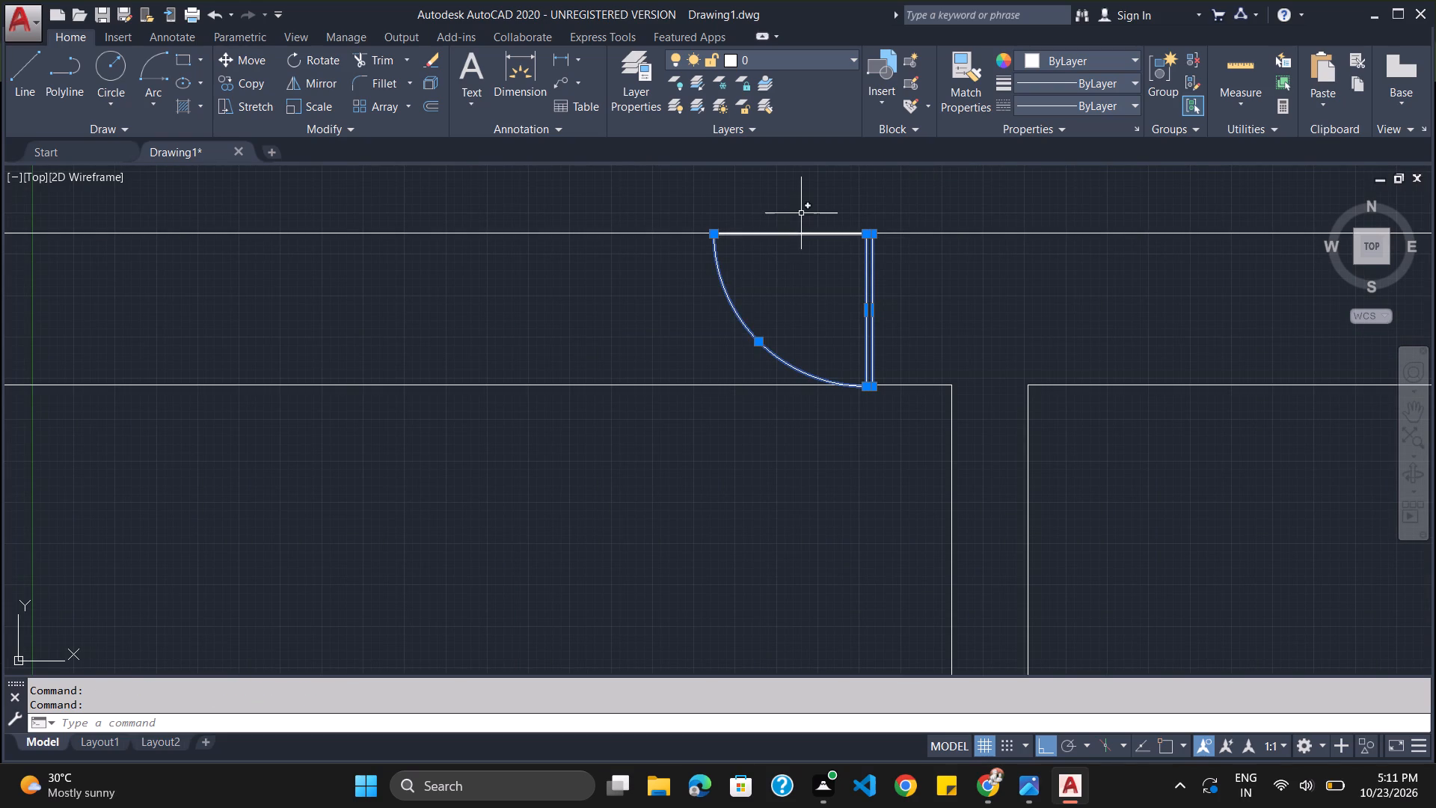
left_click(797, 235)
key("s")
key("c")
key("Return")
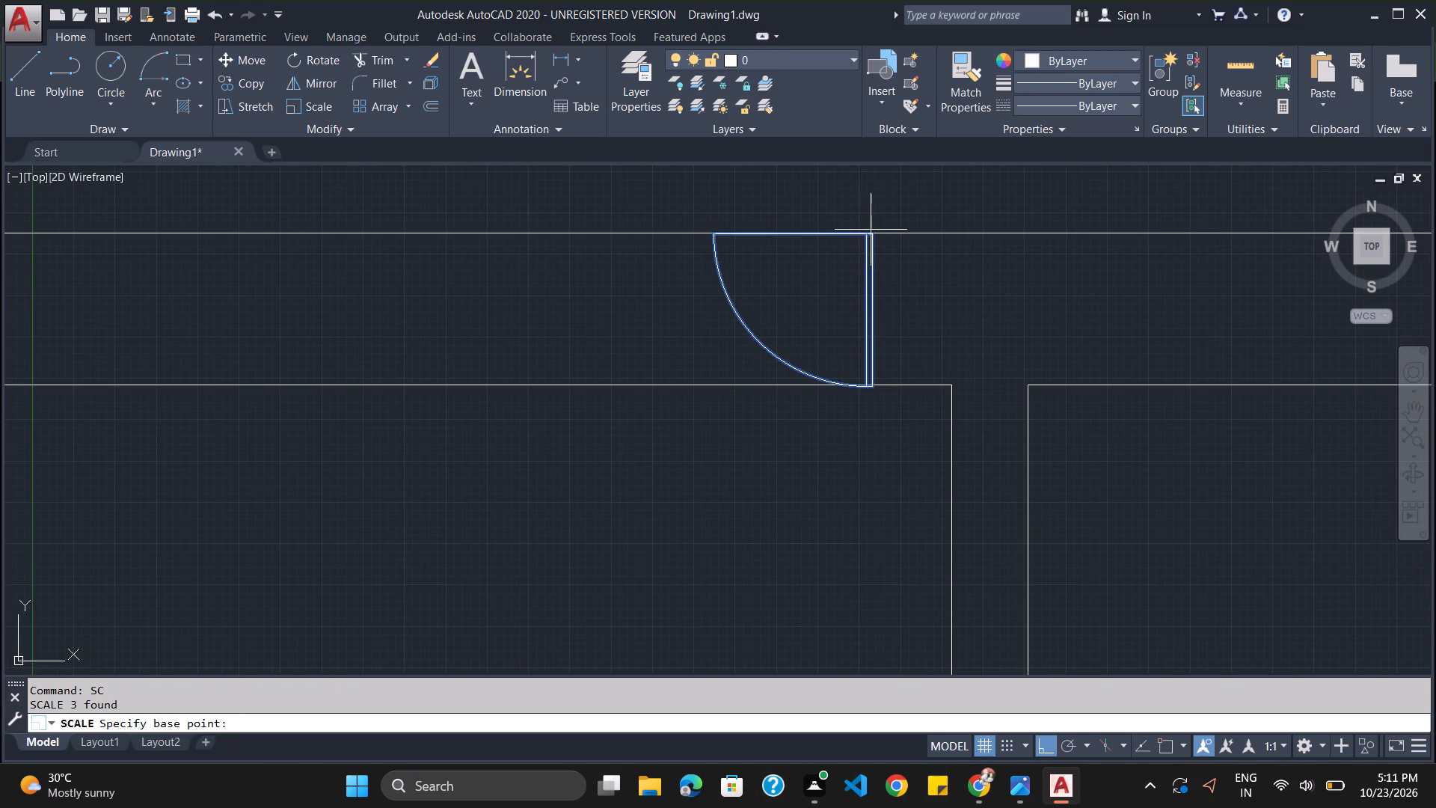
left_click(871, 236)
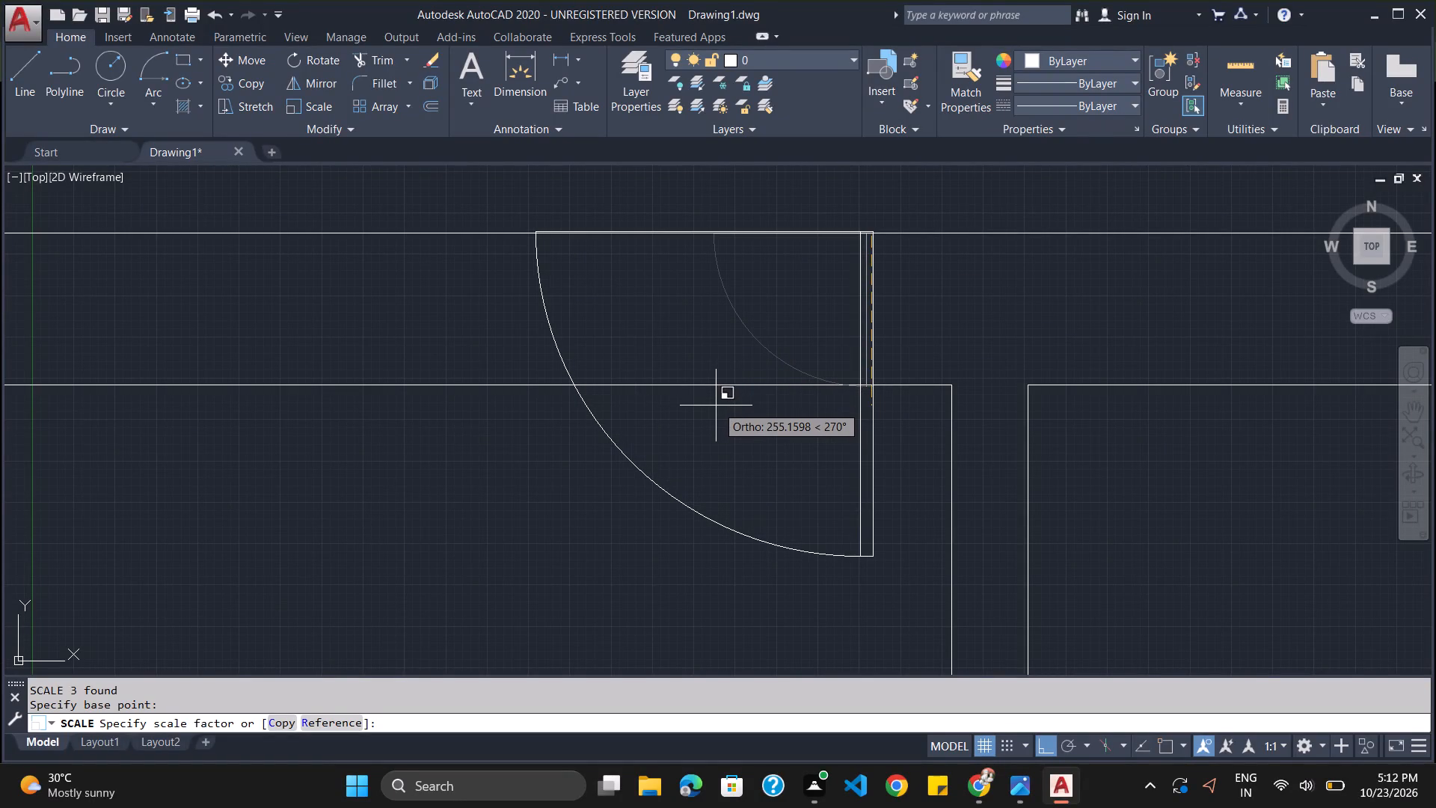
left_click(672, 471)
Move the enlarged door's leaf, arc and horizontal line down about 4.93 mm onto the wall's upper line.
scroll(687, 414, "down", 3)
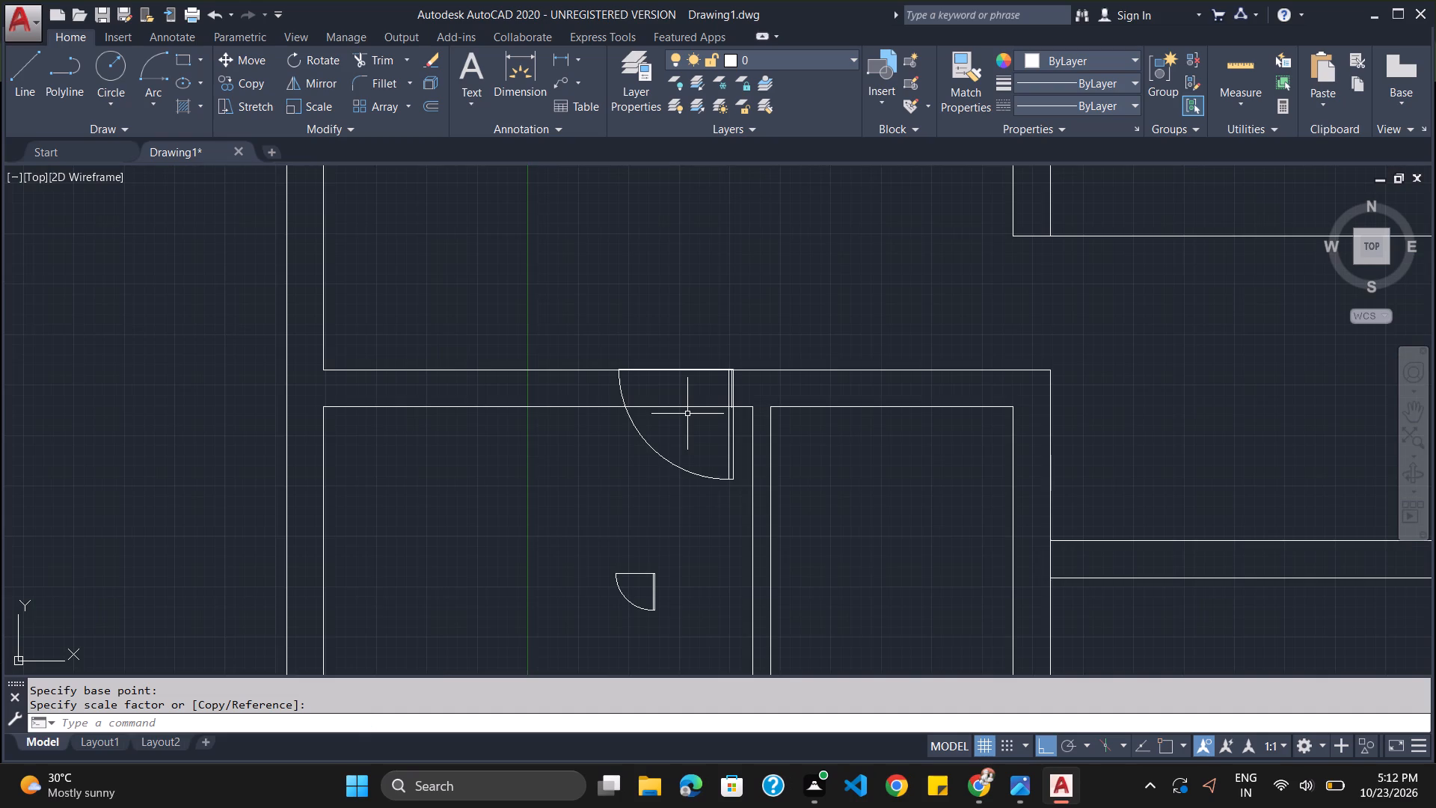
scroll(699, 460, "down", 2)
scroll(695, 481, "up", 2)
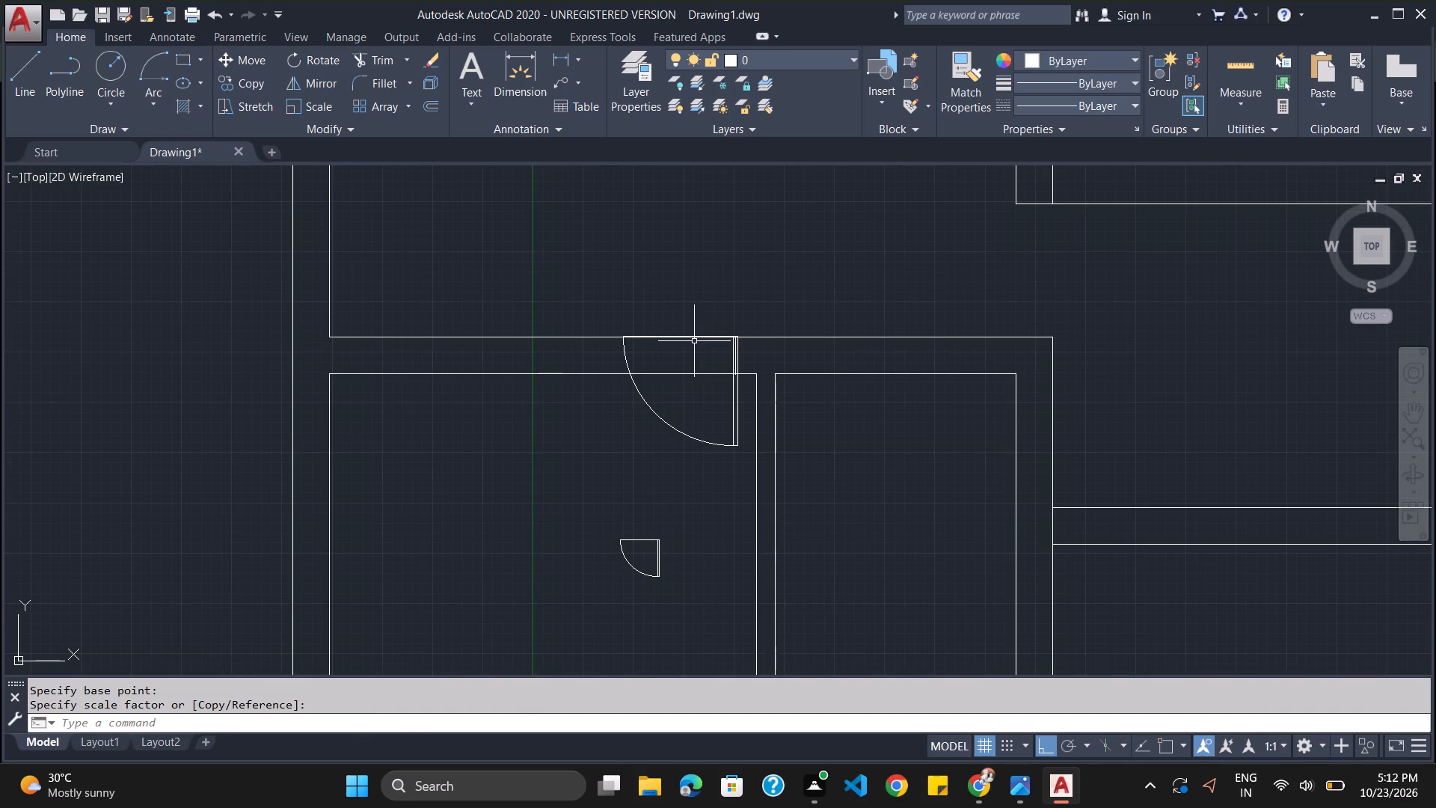
scroll(709, 335, "up", 1)
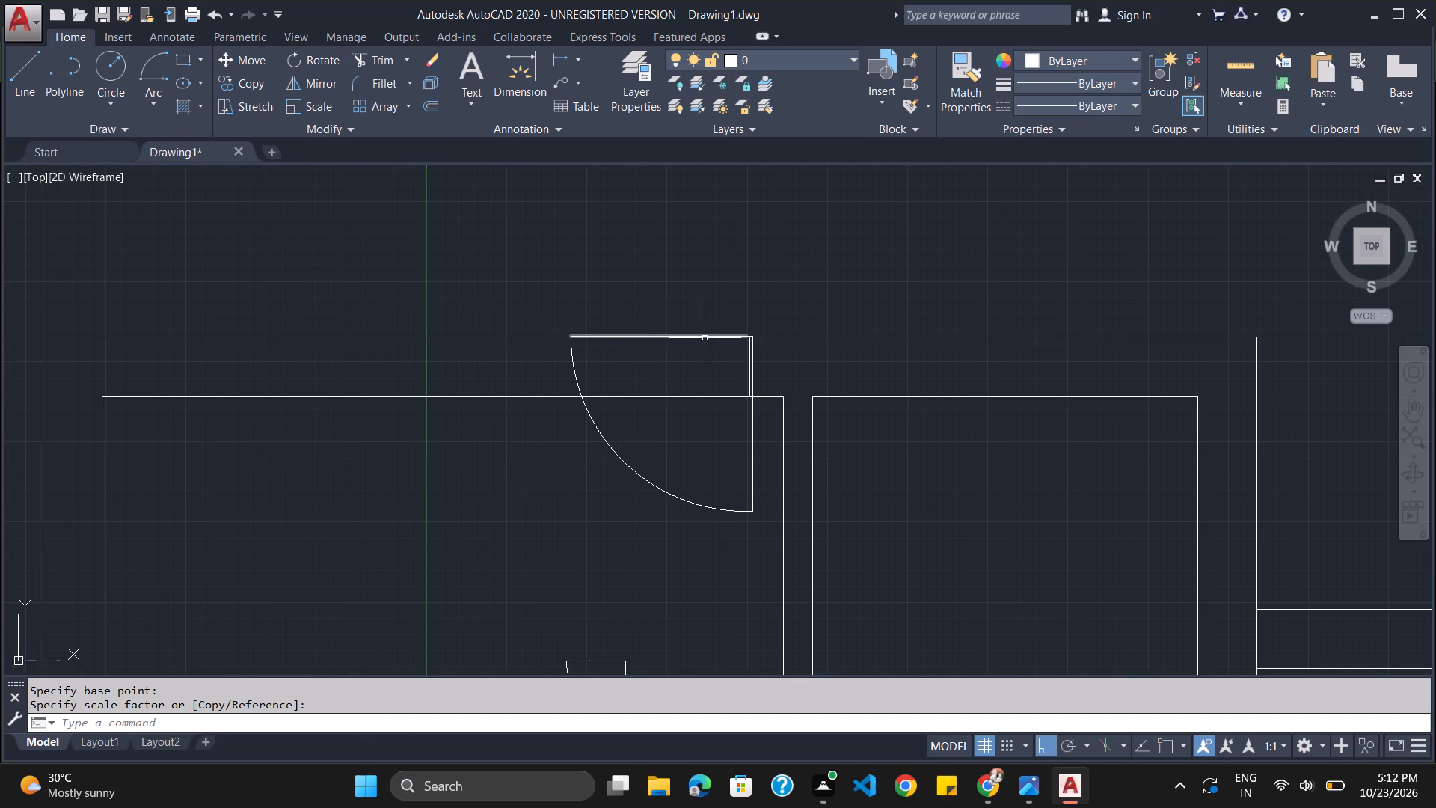
key("m")
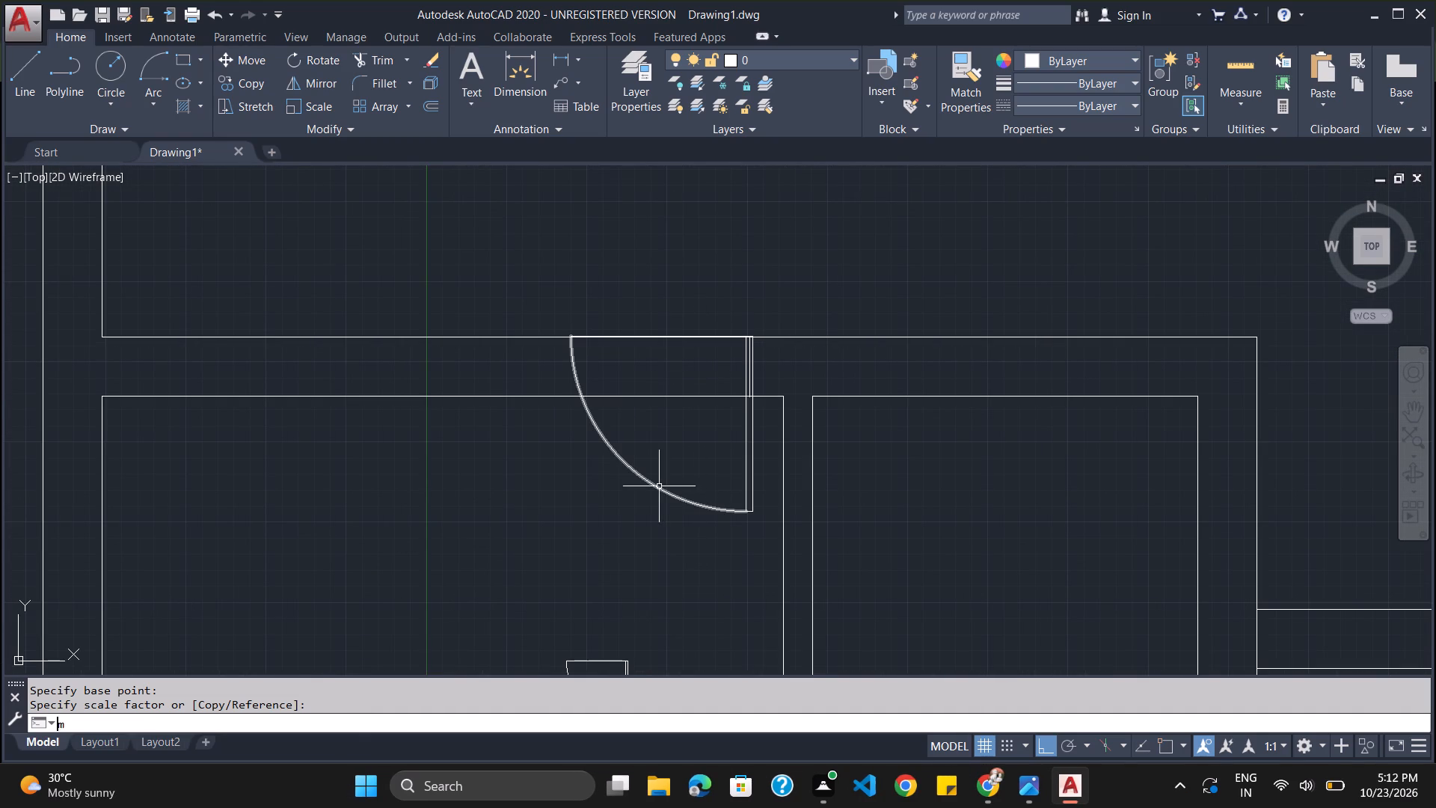
key("Return")
scroll(669, 347, "up", 2)
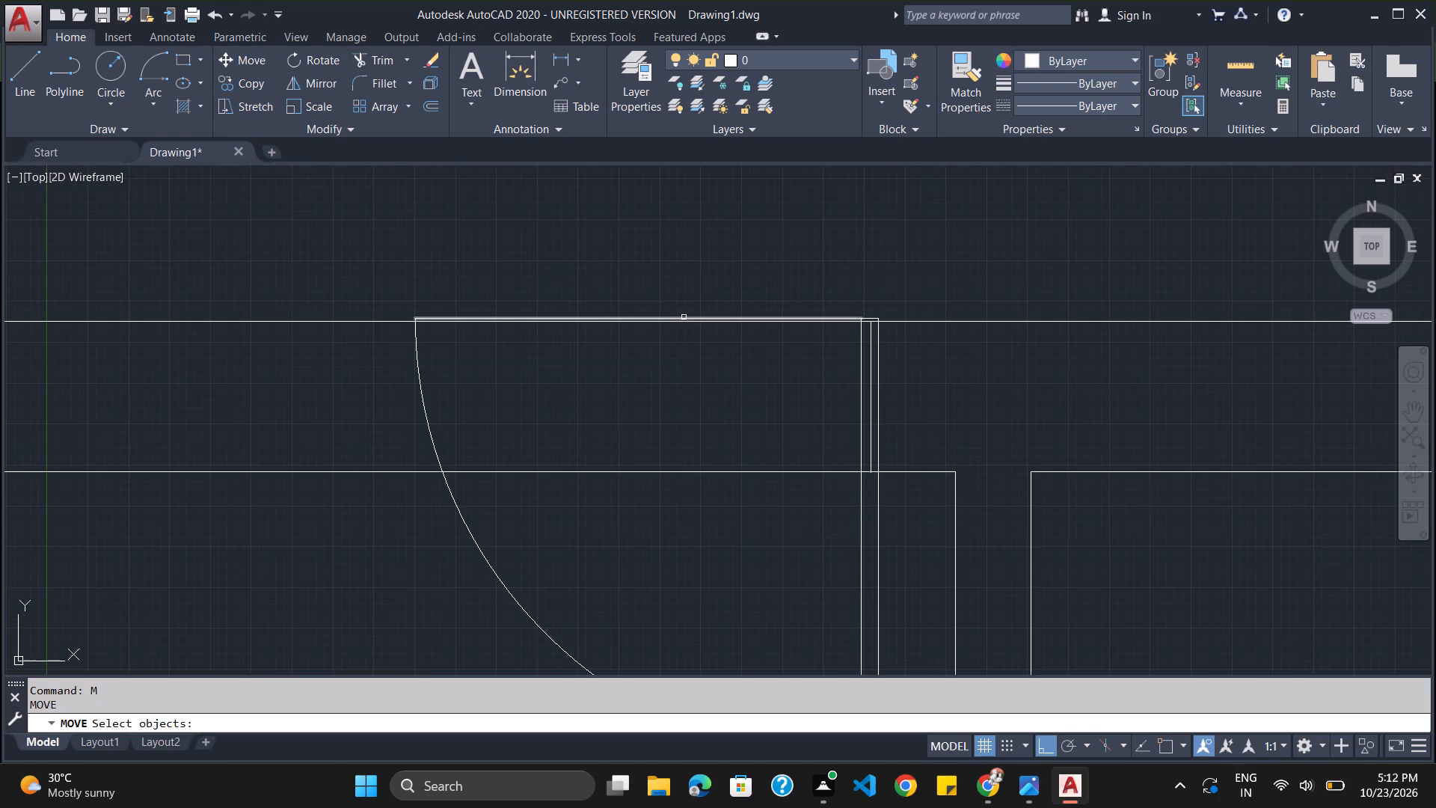
left_click(684, 317)
left_click(428, 420)
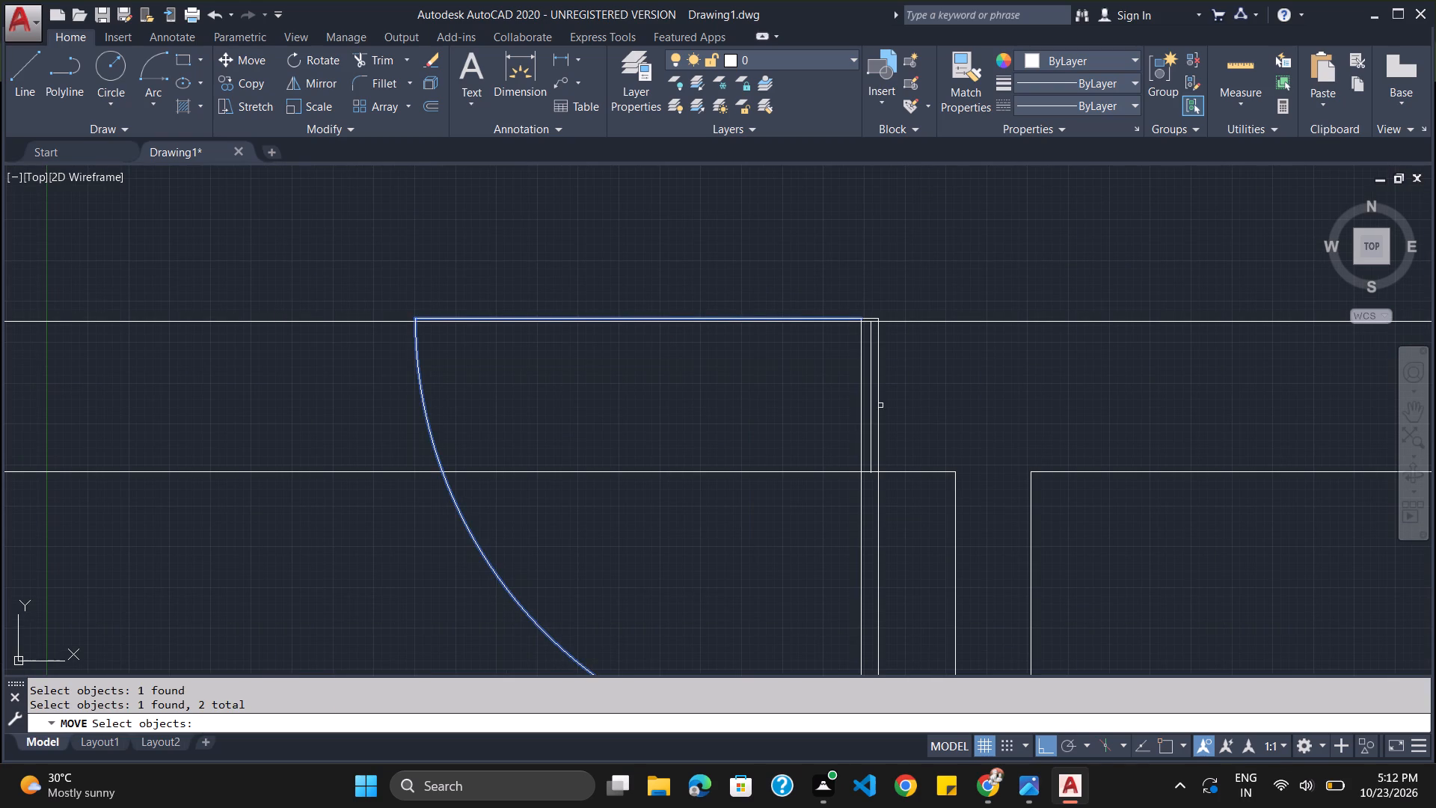
left_click(862, 408)
scroll(832, 317, "up", 1)
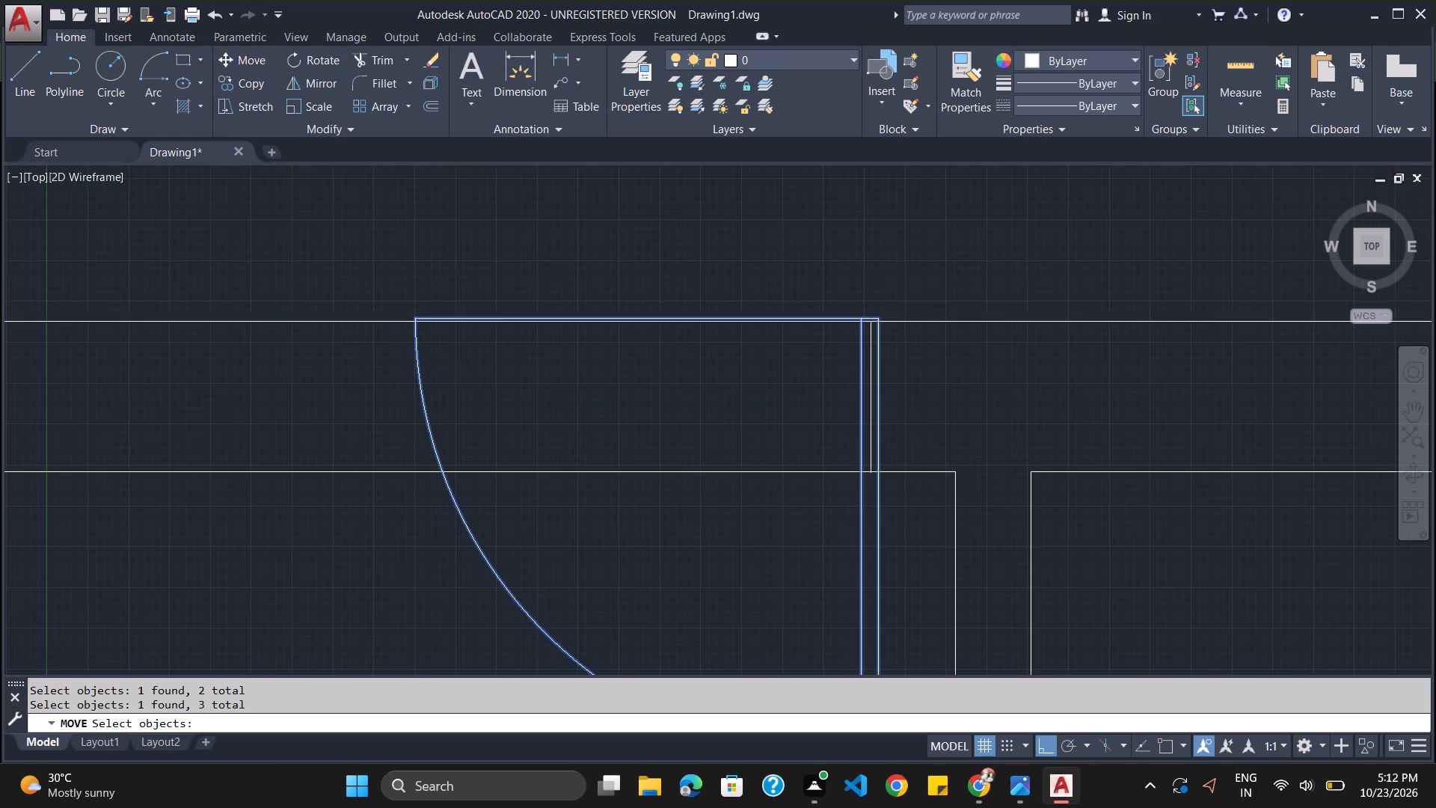
scroll(832, 317, "up", 1)
key("Return")
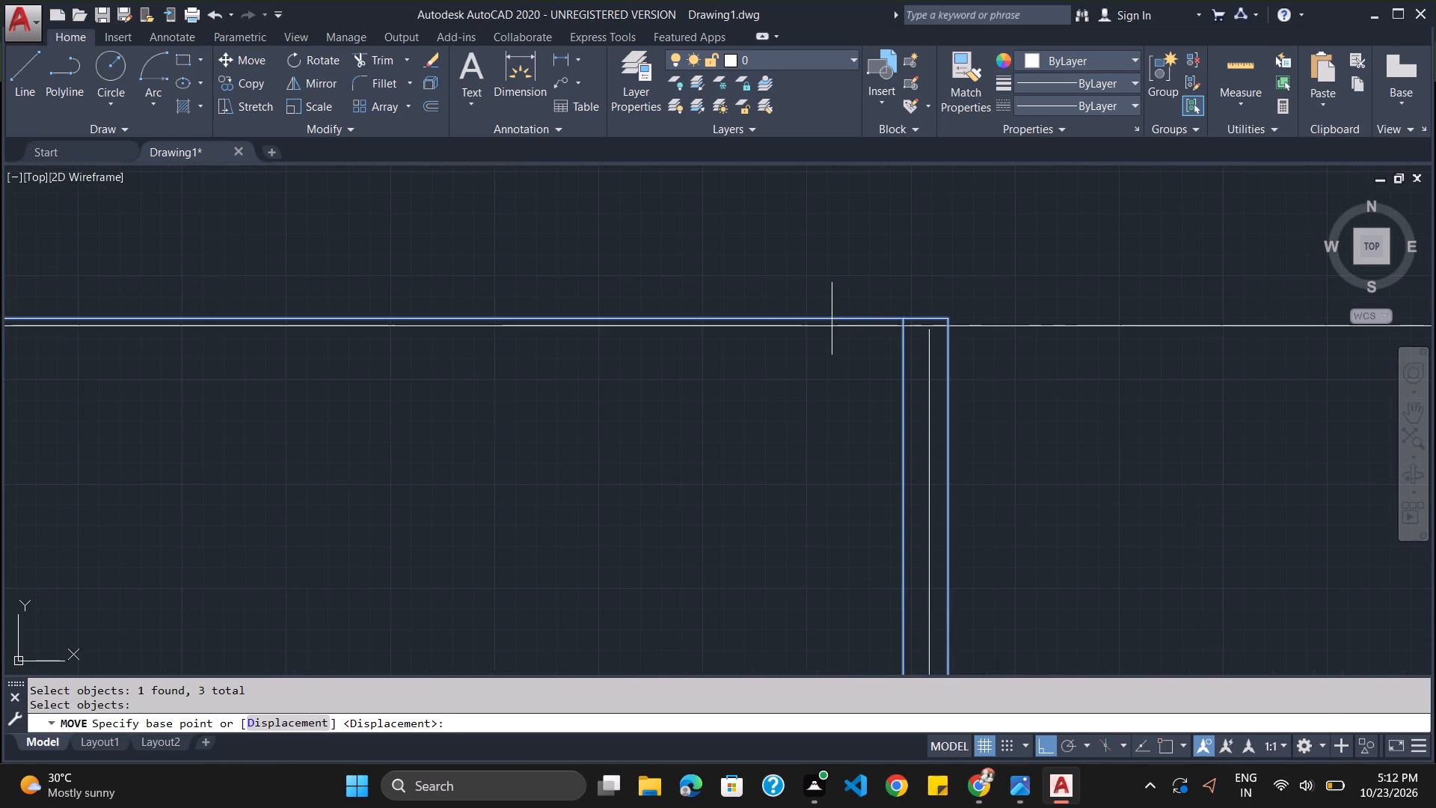
left_click(832, 319)
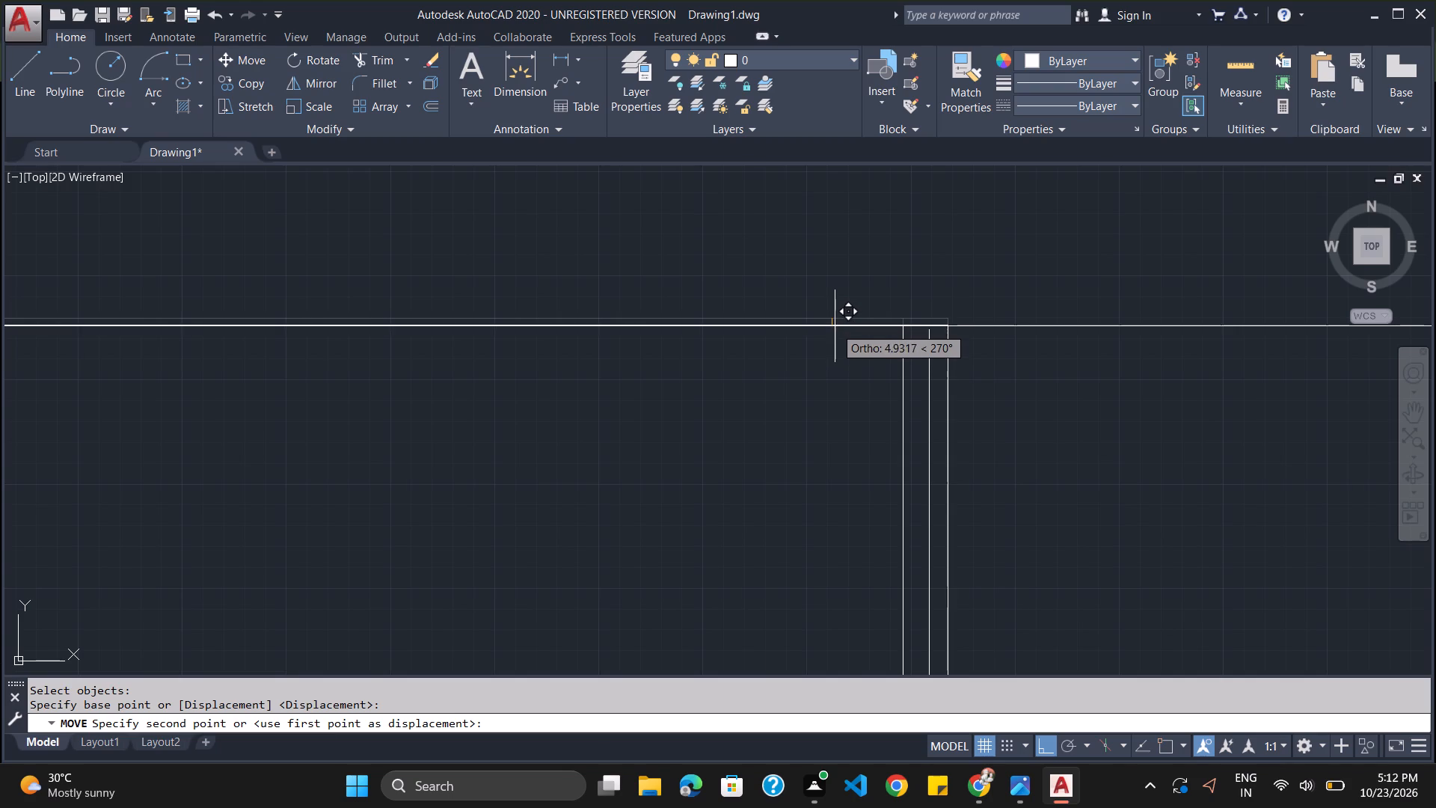
left_click(835, 327)
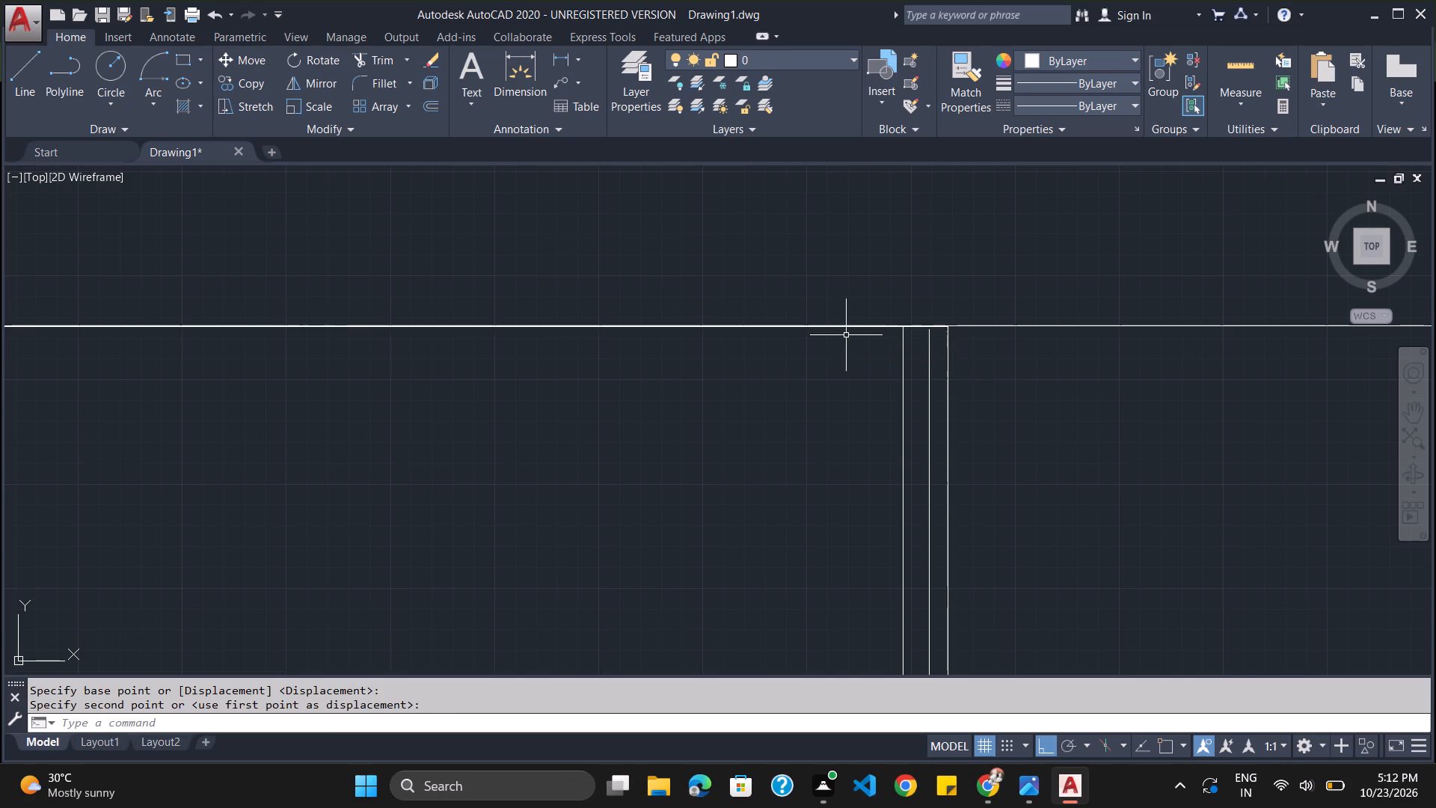
Erase the two overlapping short vertical lines left inside the enlarged door's leaf in the north wall.
scroll(847, 342, "down", 3)
left_click(868, 426)
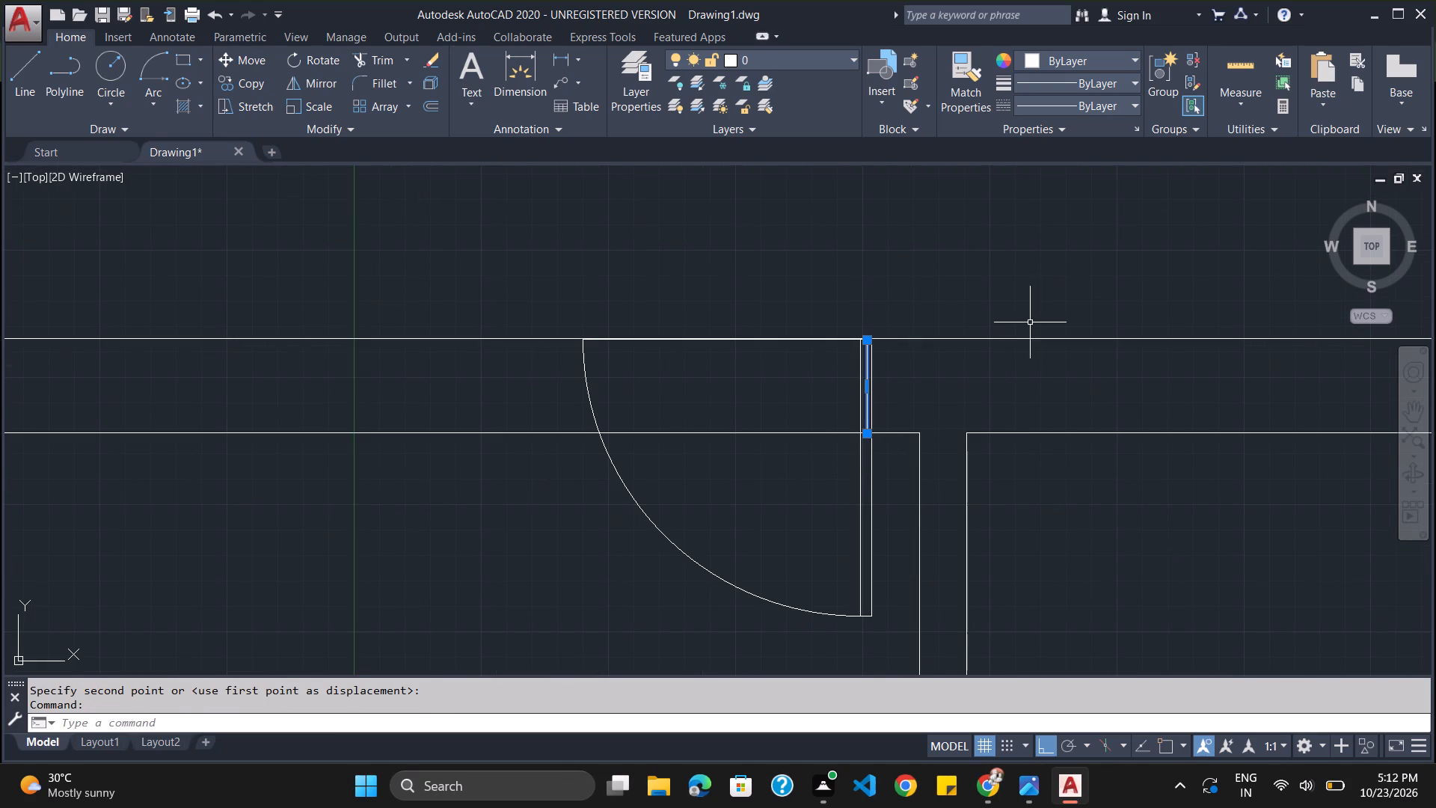
key("Delete")
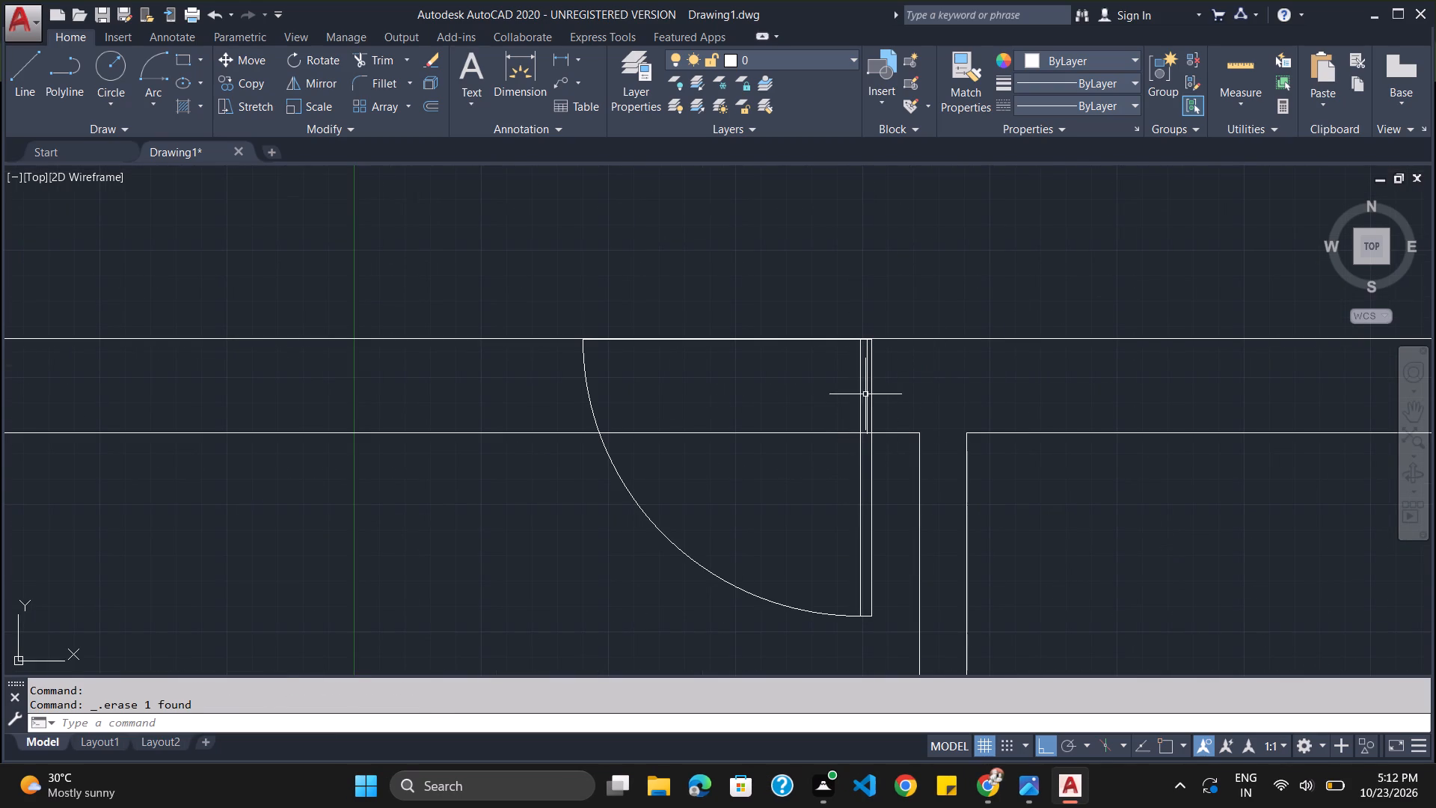
left_click(866, 396)
key("Delete")
Rotate the small door in the room 270 degrees about the upper outer corner of its vertical leaf.
scroll(690, 407, "down", 3)
scroll(568, 514, "down", 2)
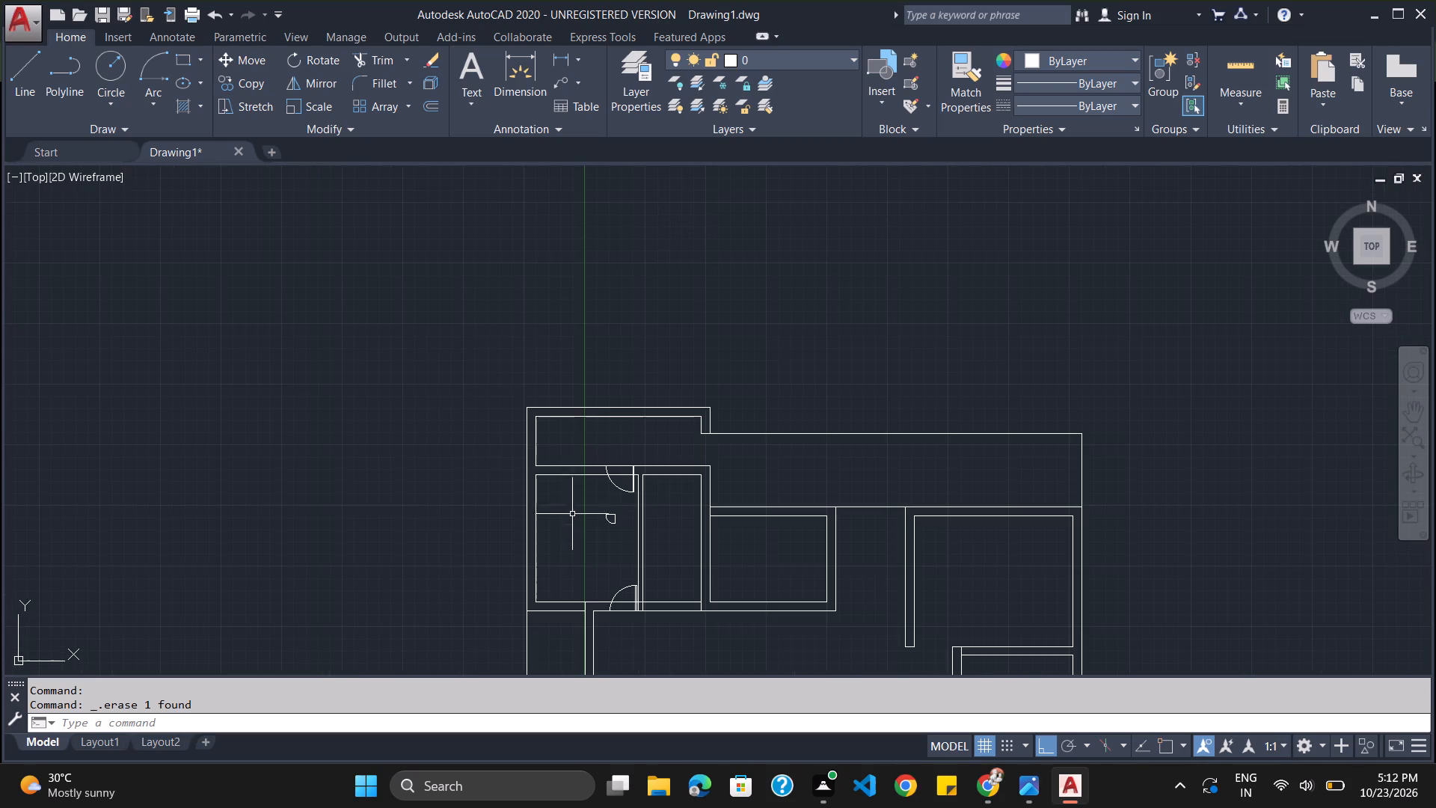
scroll(634, 525, "up", 5)
scroll(384, 432, "up", 5)
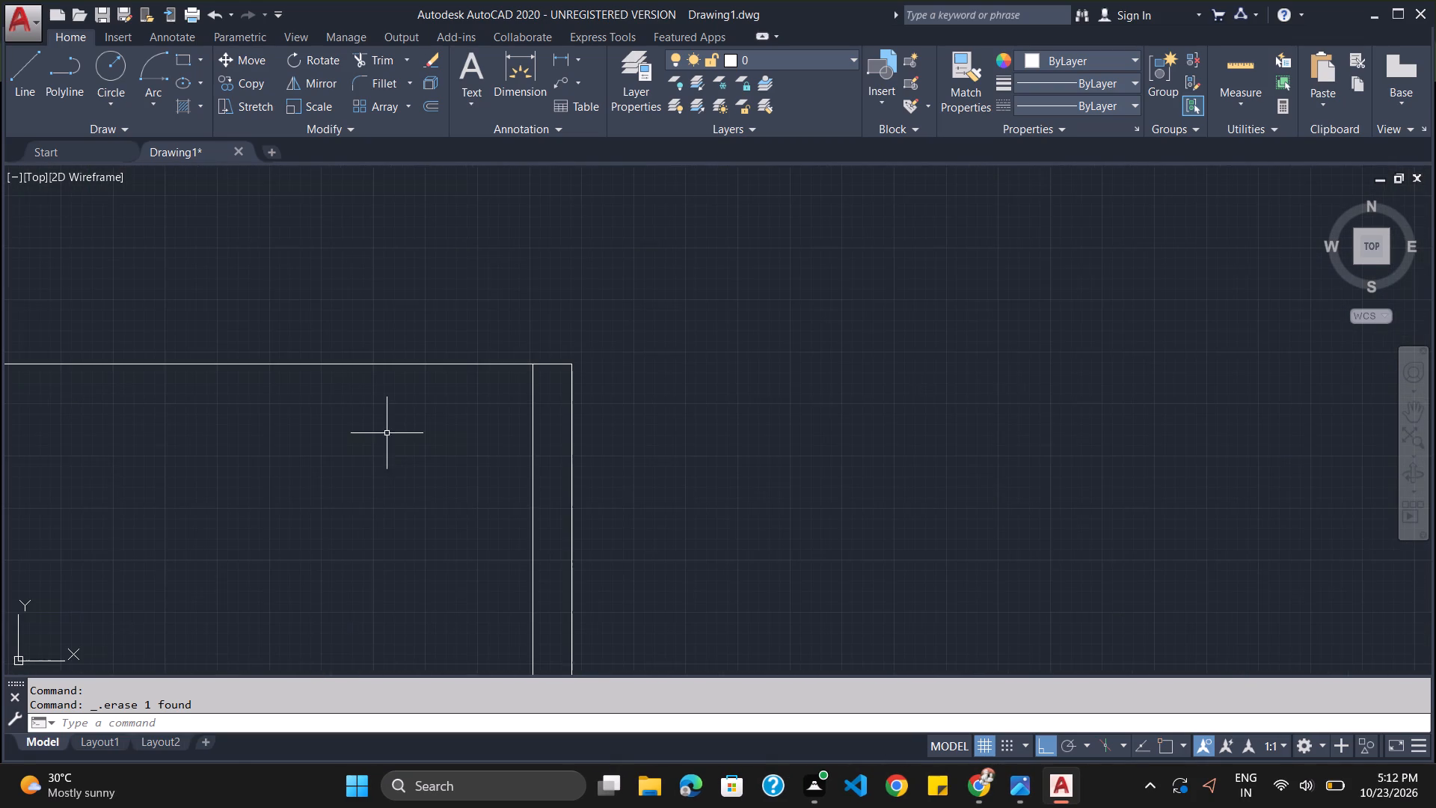
scroll(497, 432, "down", 3)
scroll(584, 380, "down", 2)
left_click_drag(580, 333, 510, 629)
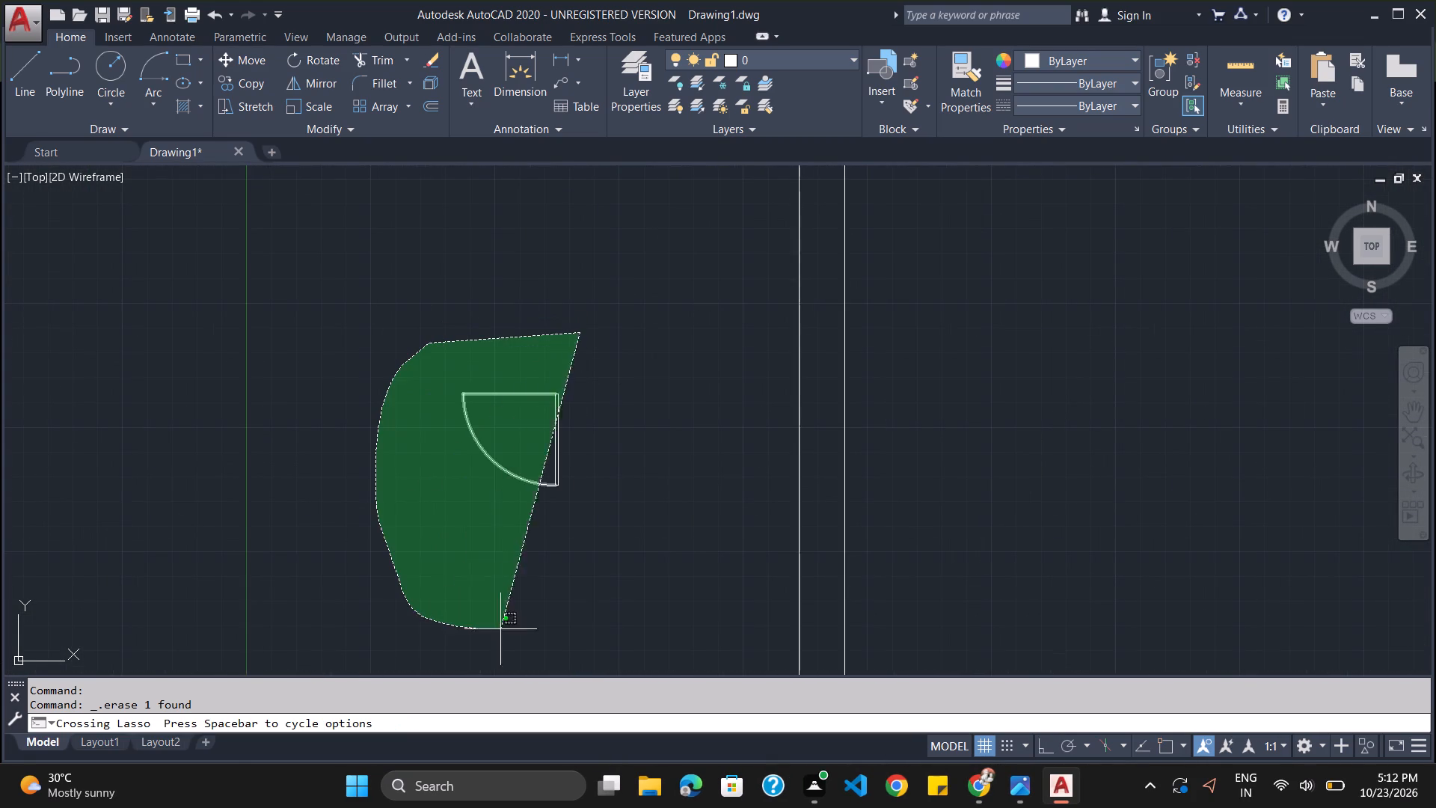
left_click_drag(510, 629, 509, 304)
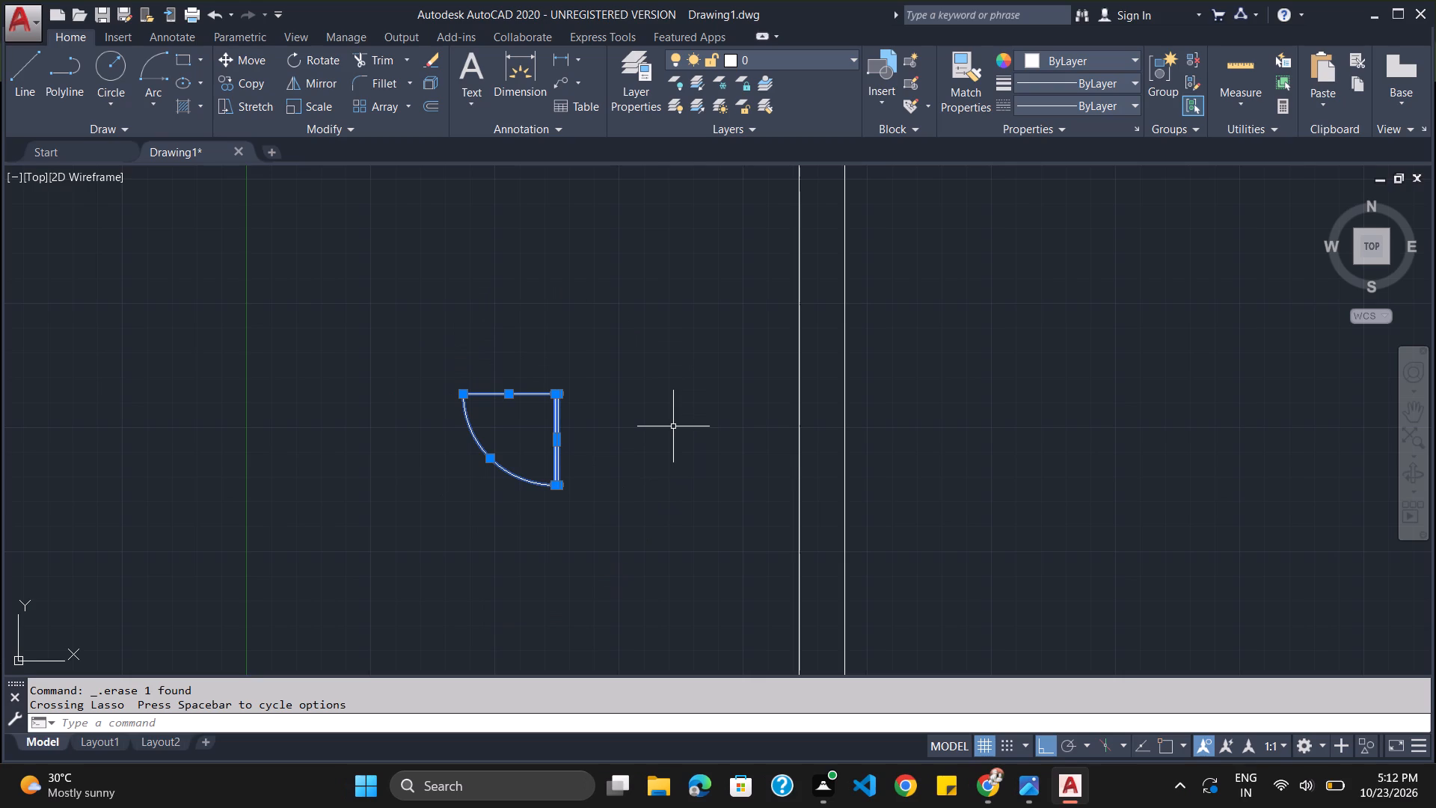
type("ro")
key("Return")
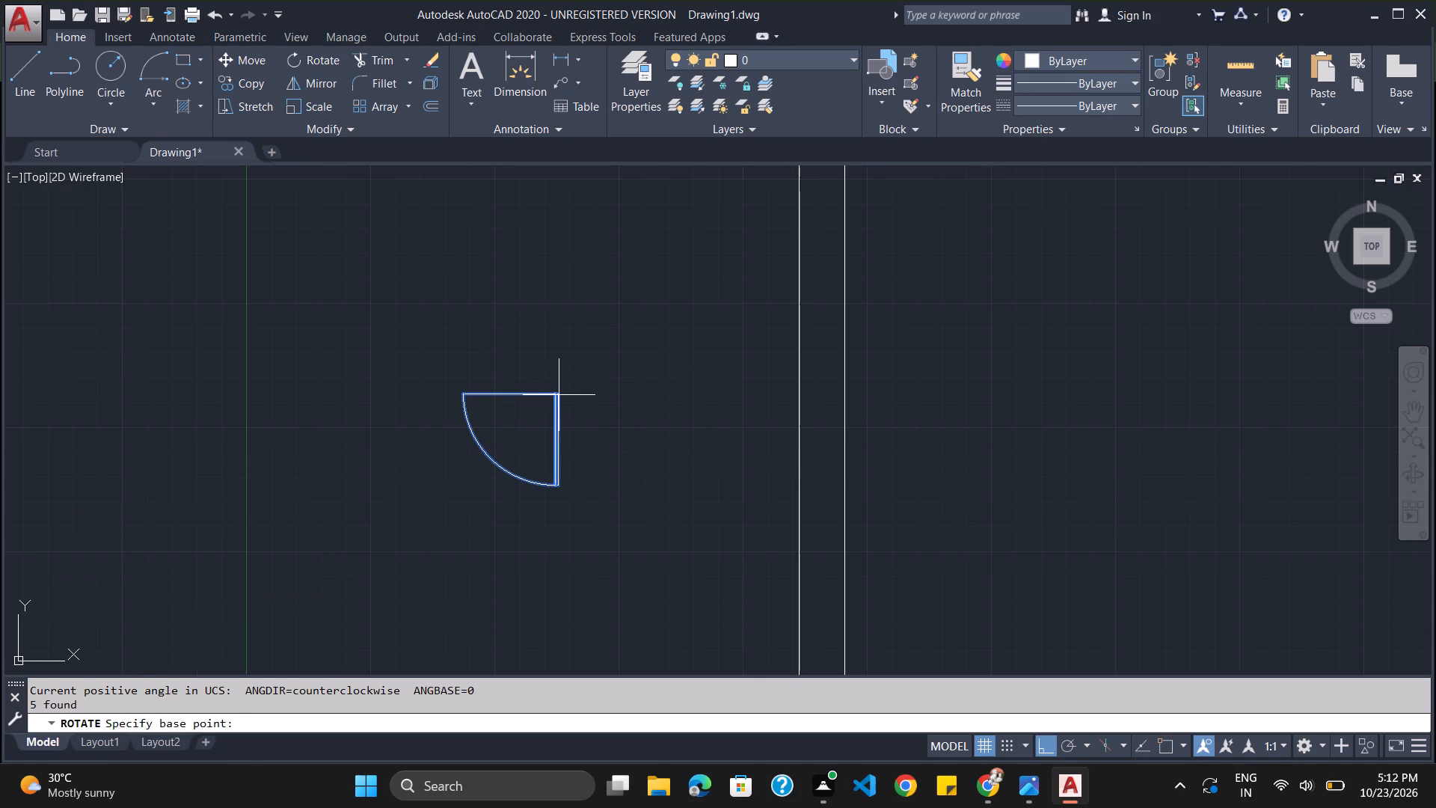
left_click(558, 395)
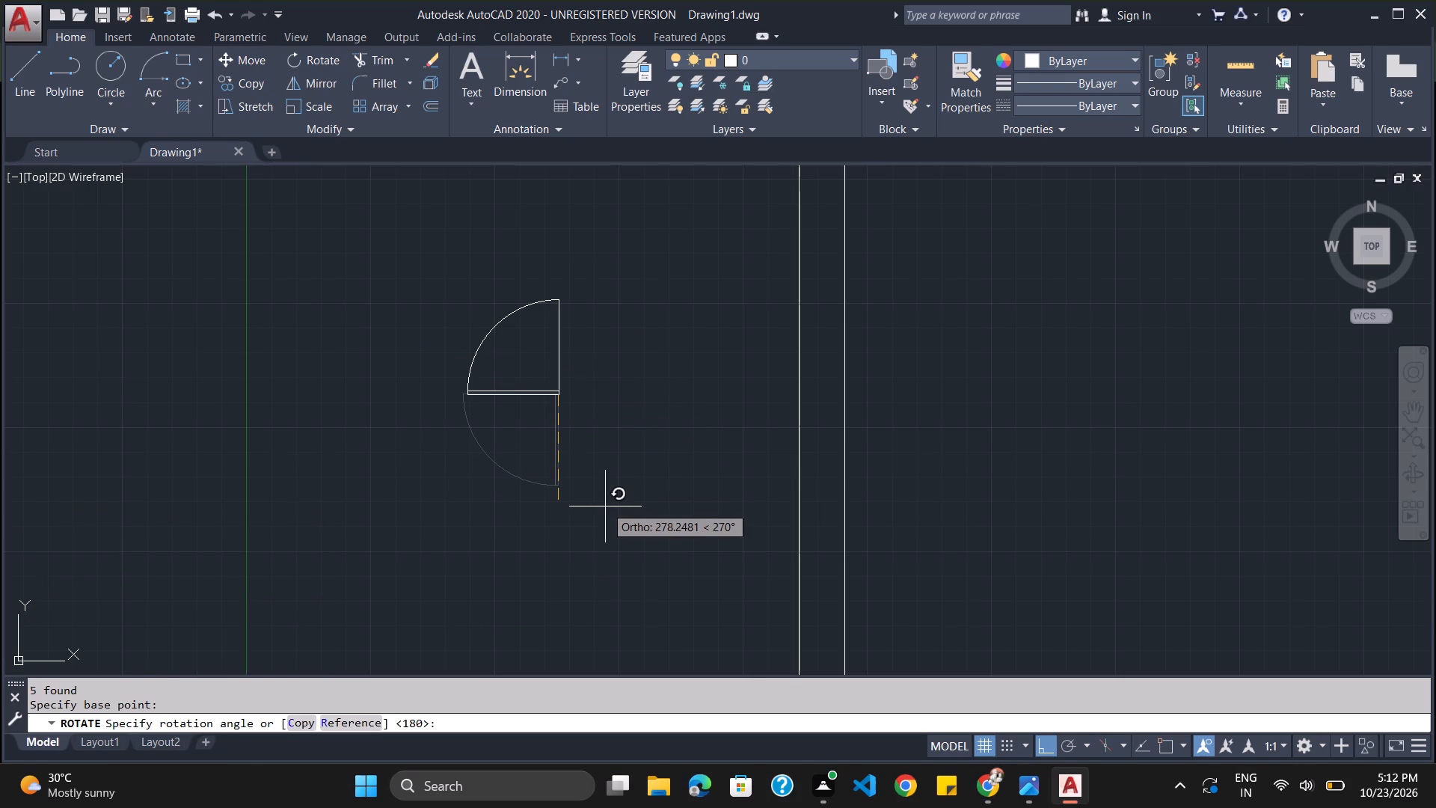
left_click(605, 507)
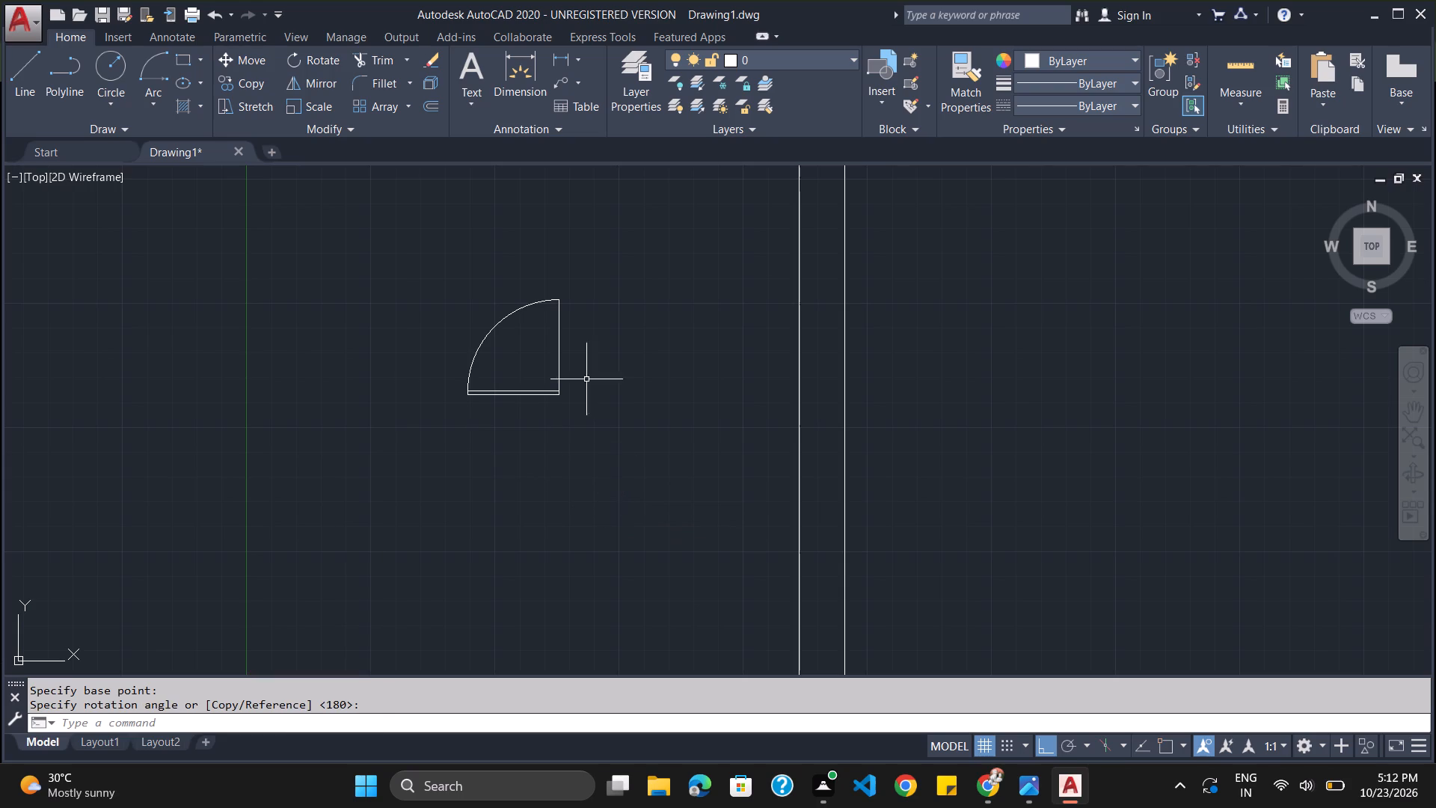
Copy the small rotated door and paste it onto the wall line at the lower side of the top room's east opening.
left_click_drag(563, 239, 595, 298)
key("ctrl+c")
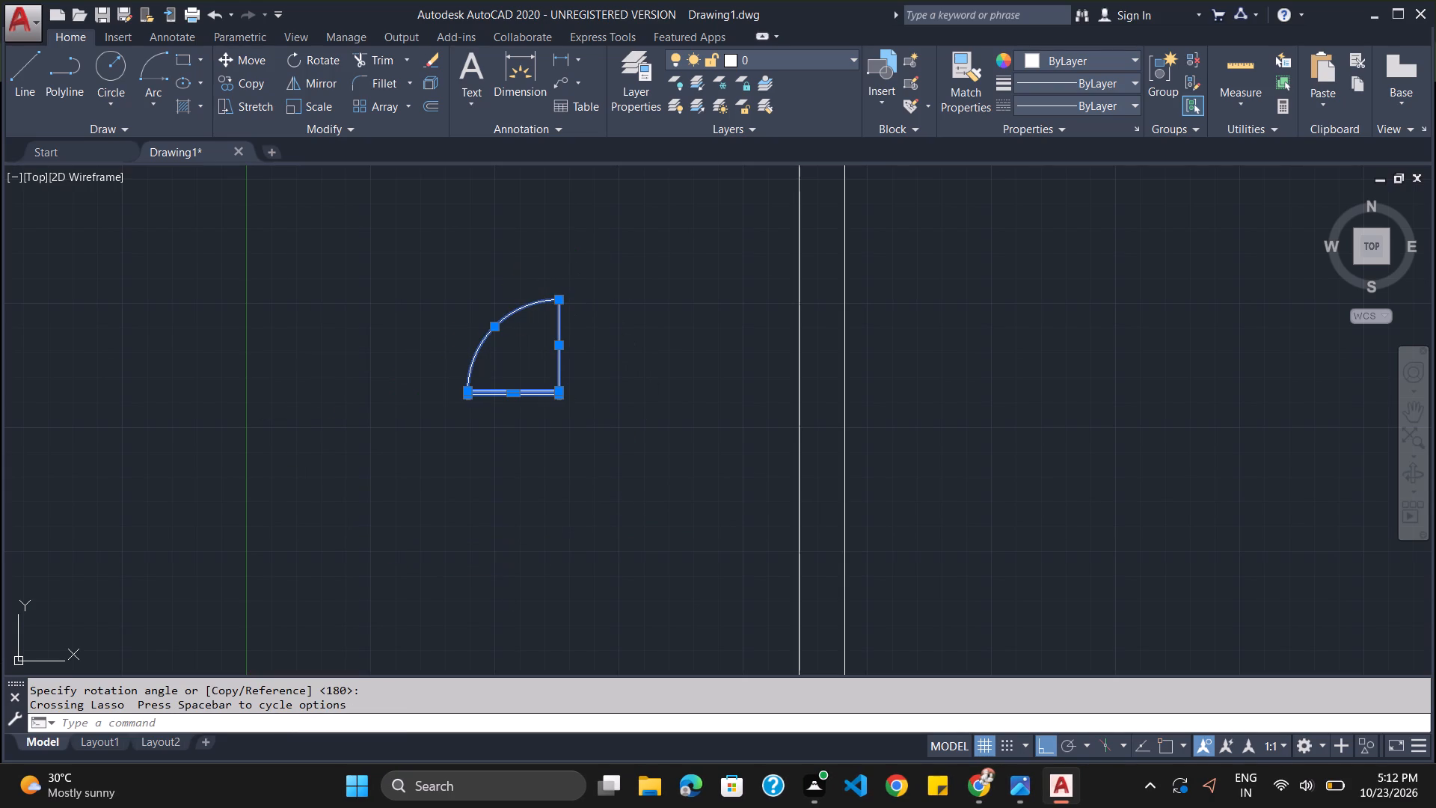
scroll(488, 372, "down", 5)
scroll(574, 271, "up", 3)
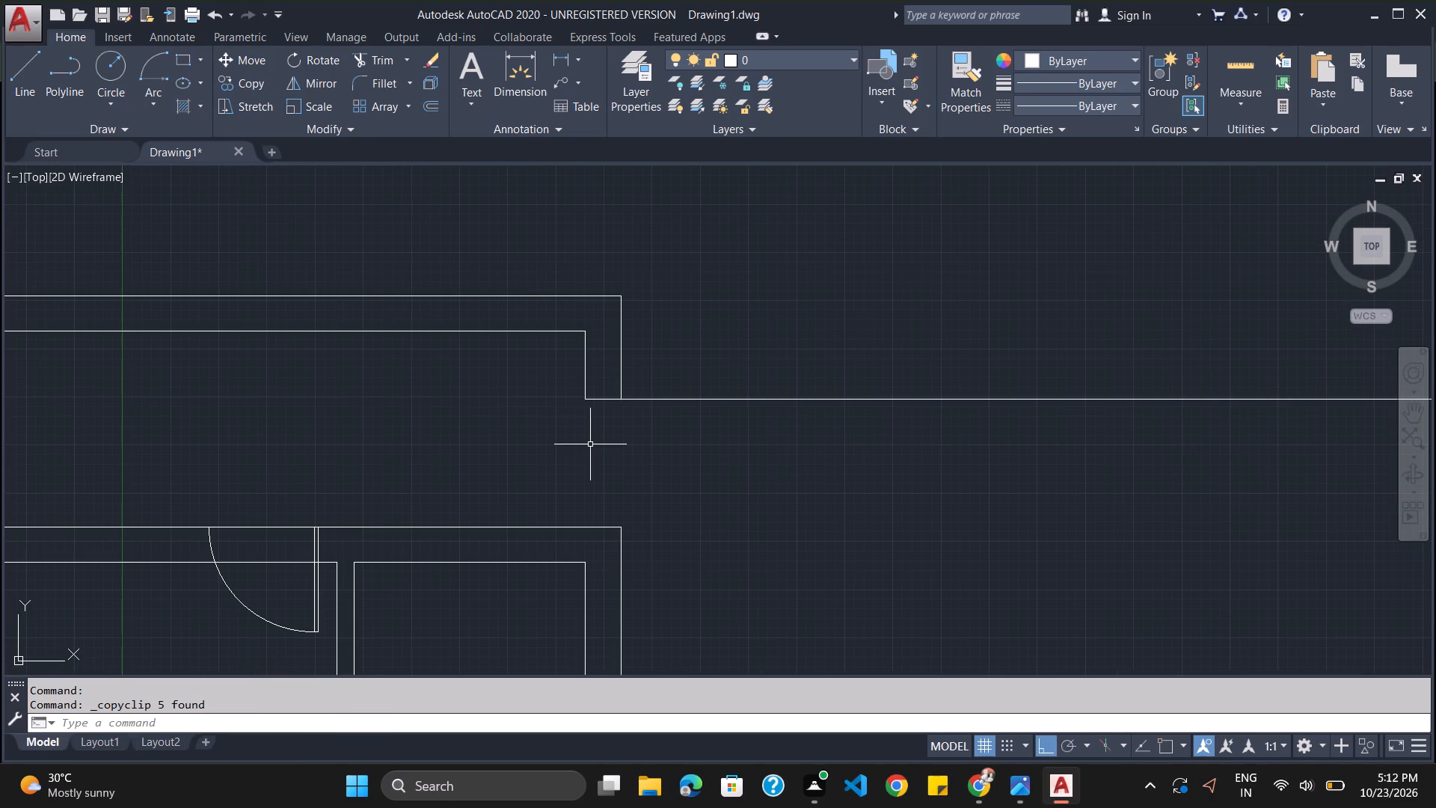
key("ctrl+v")
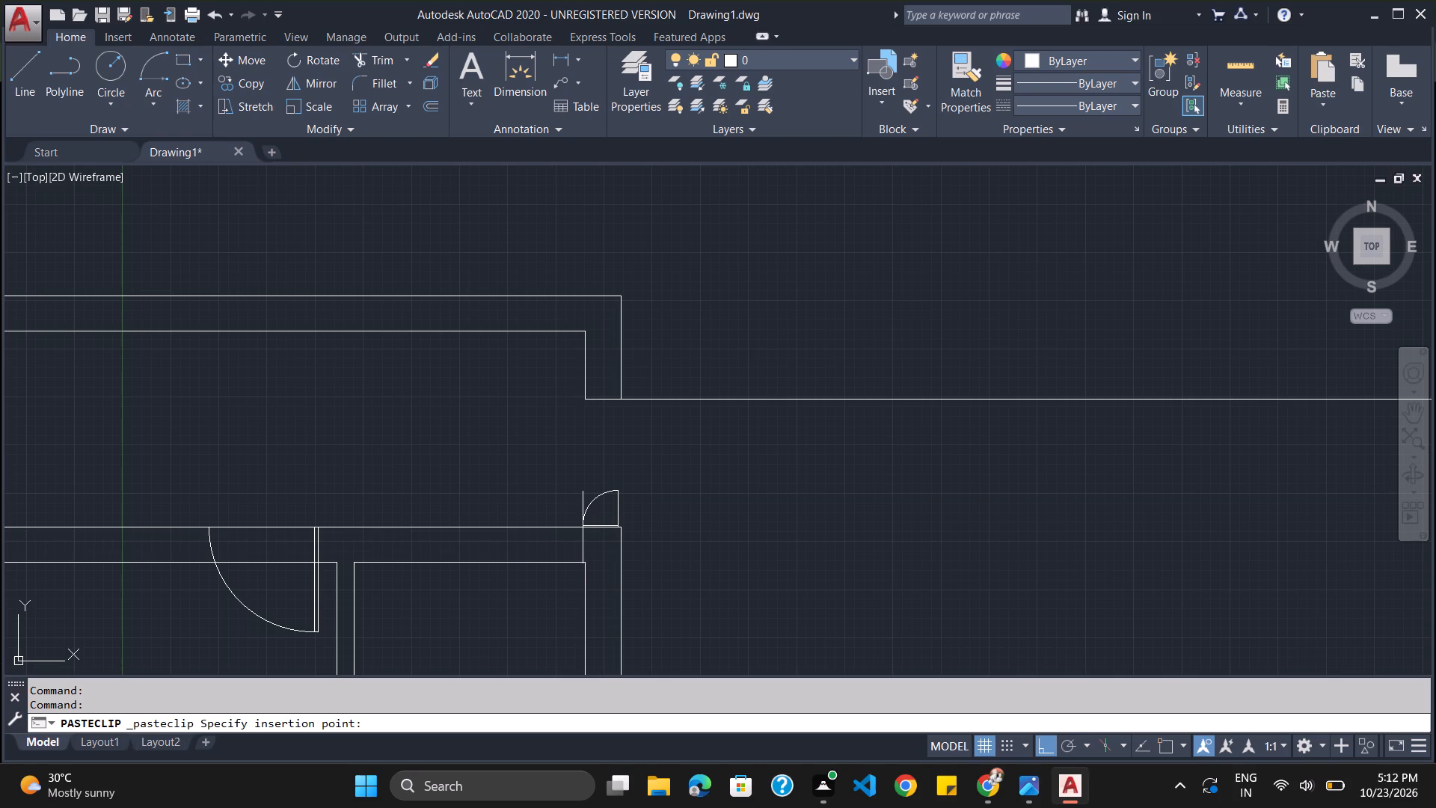
left_click(583, 527)
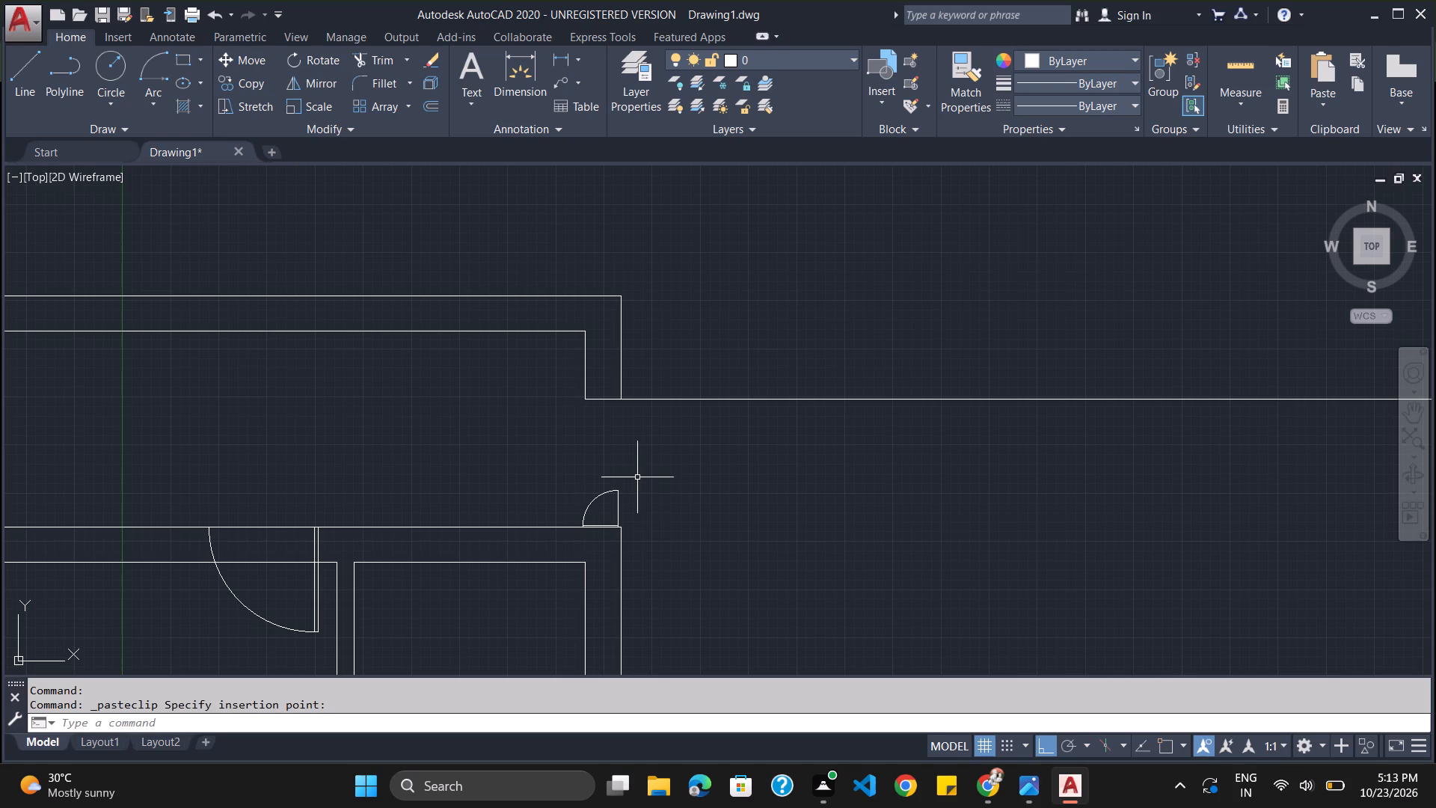
Scale the pasted door's arc, vertical line and leaf up about three and a half times from its lower outer corner, spanning the east opening.
left_click(608, 493)
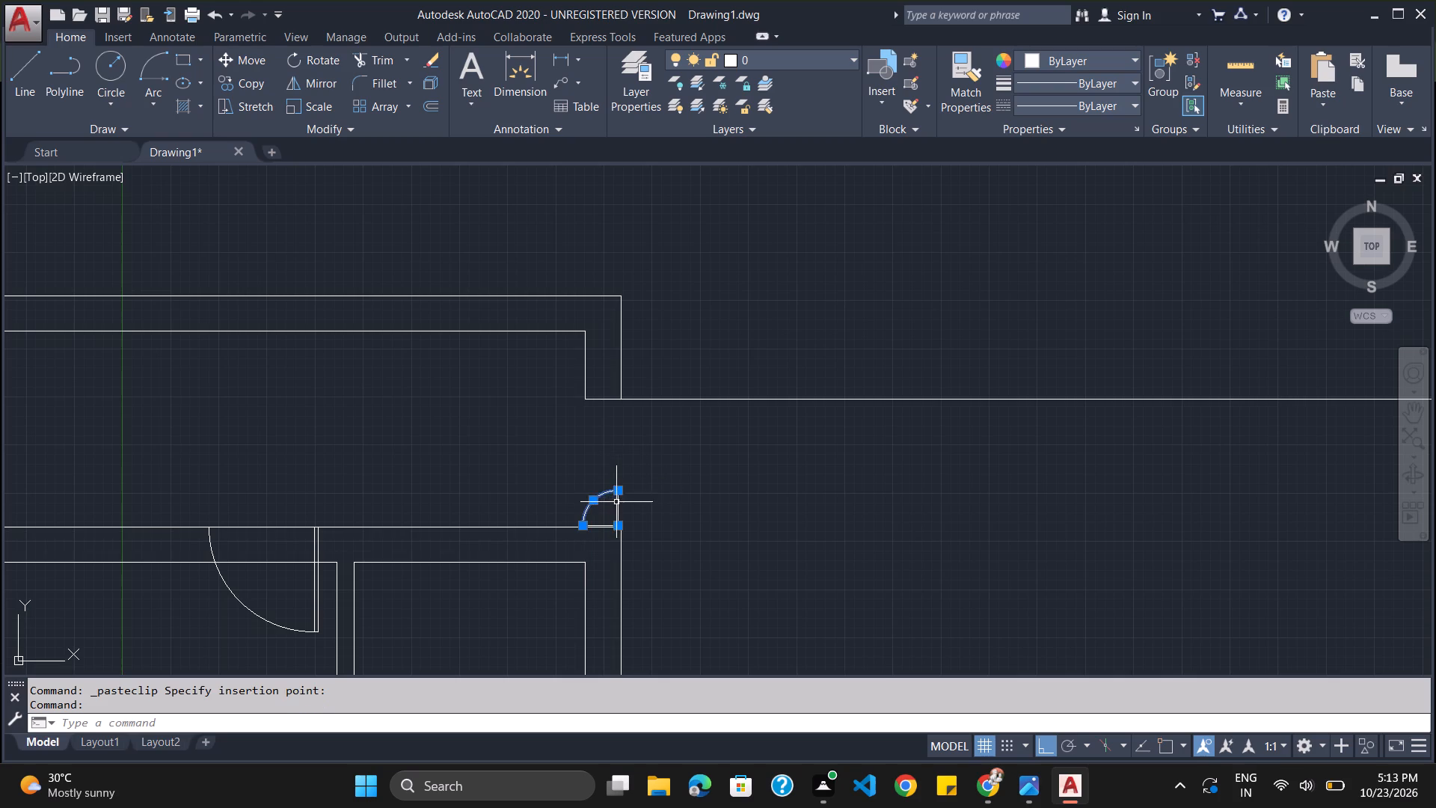
left_click(618, 504)
left_click(601, 527)
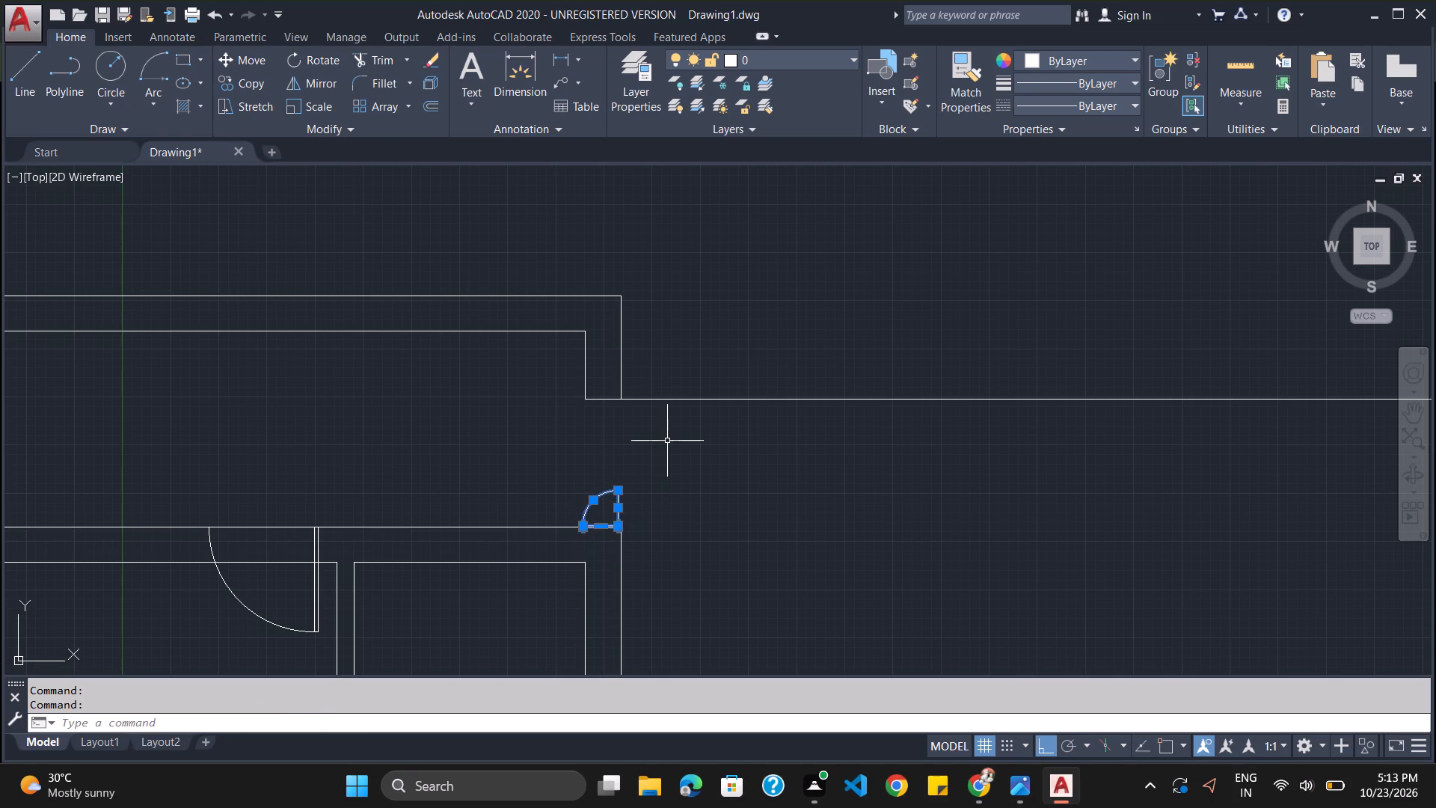
type("sc")
key("Return")
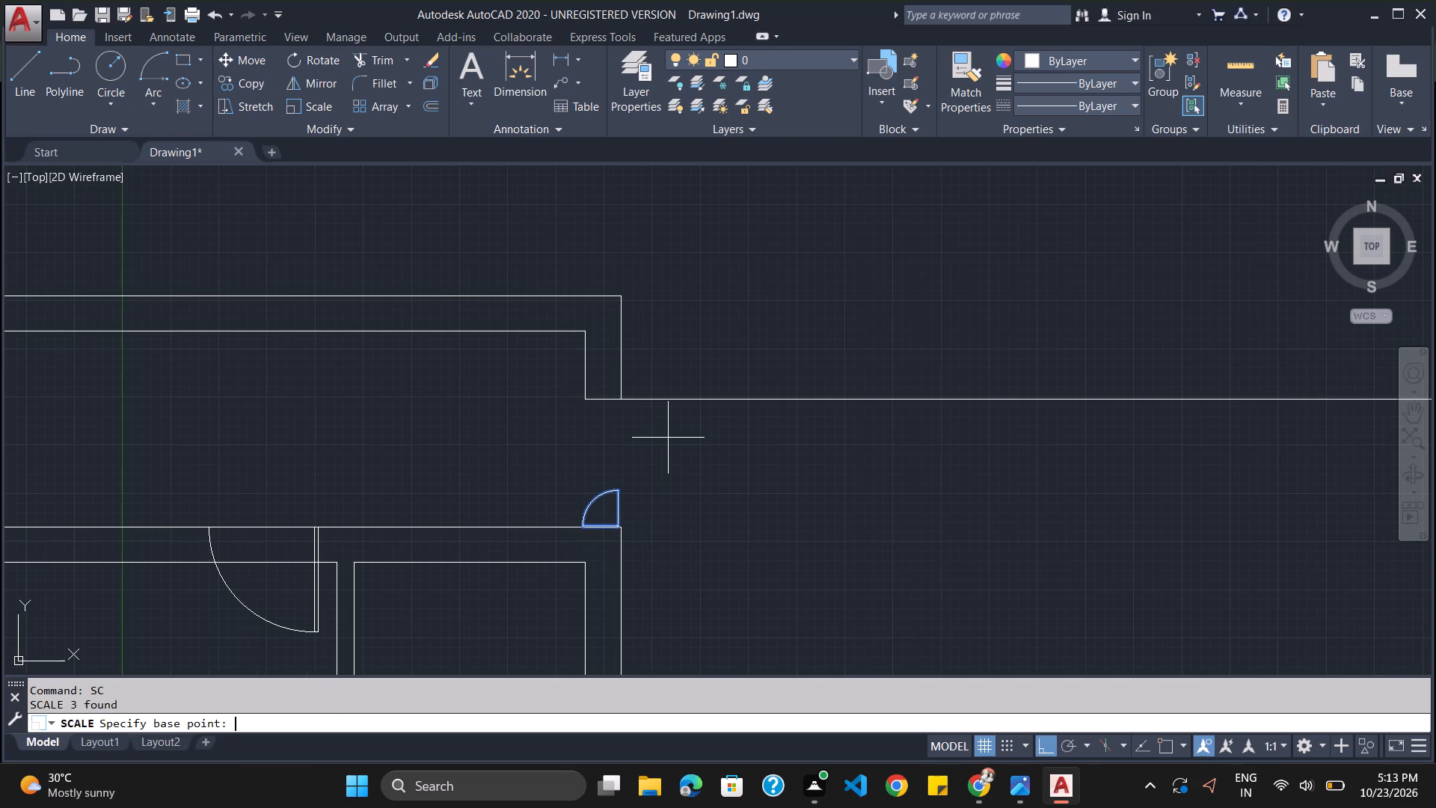
left_click(618, 527)
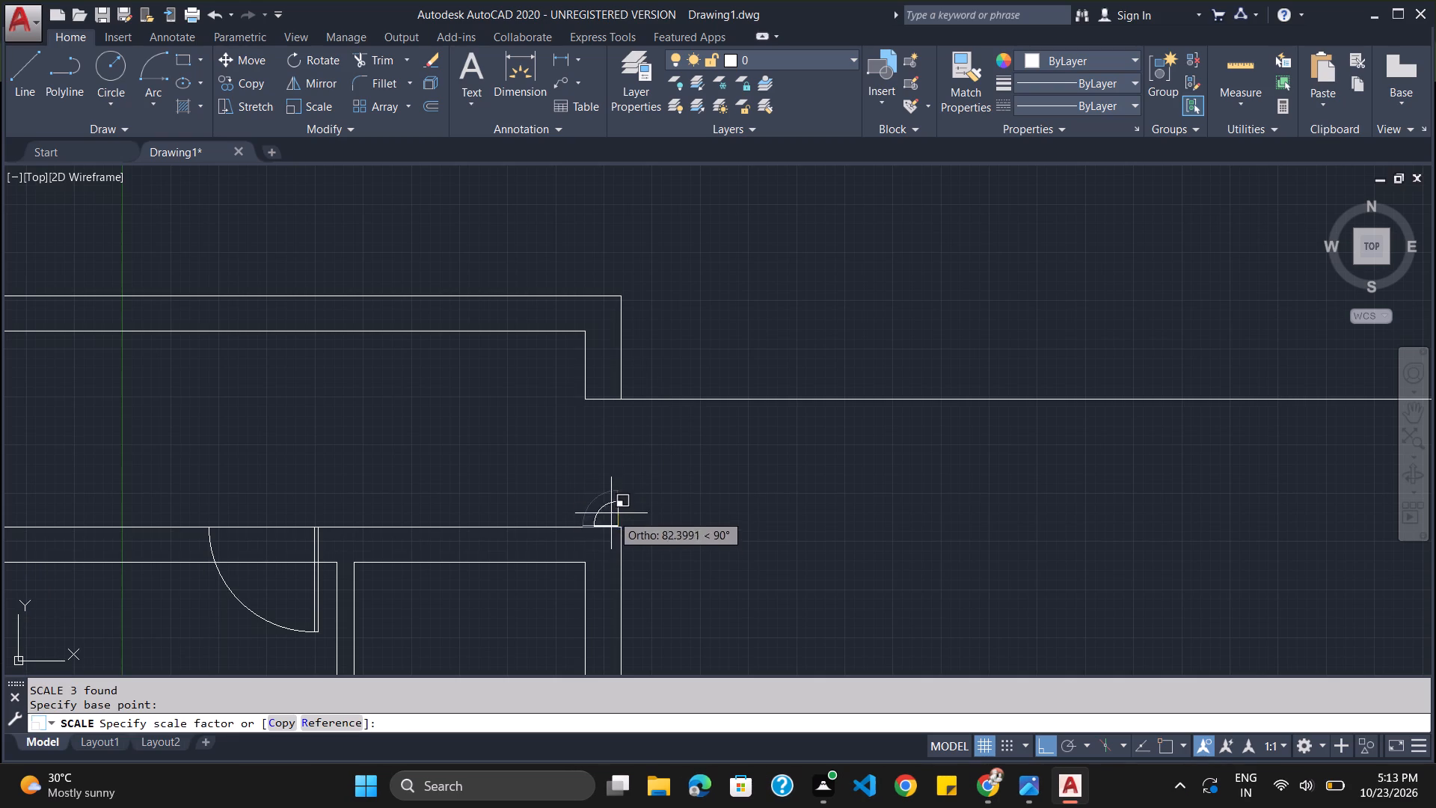
left_click(593, 462)
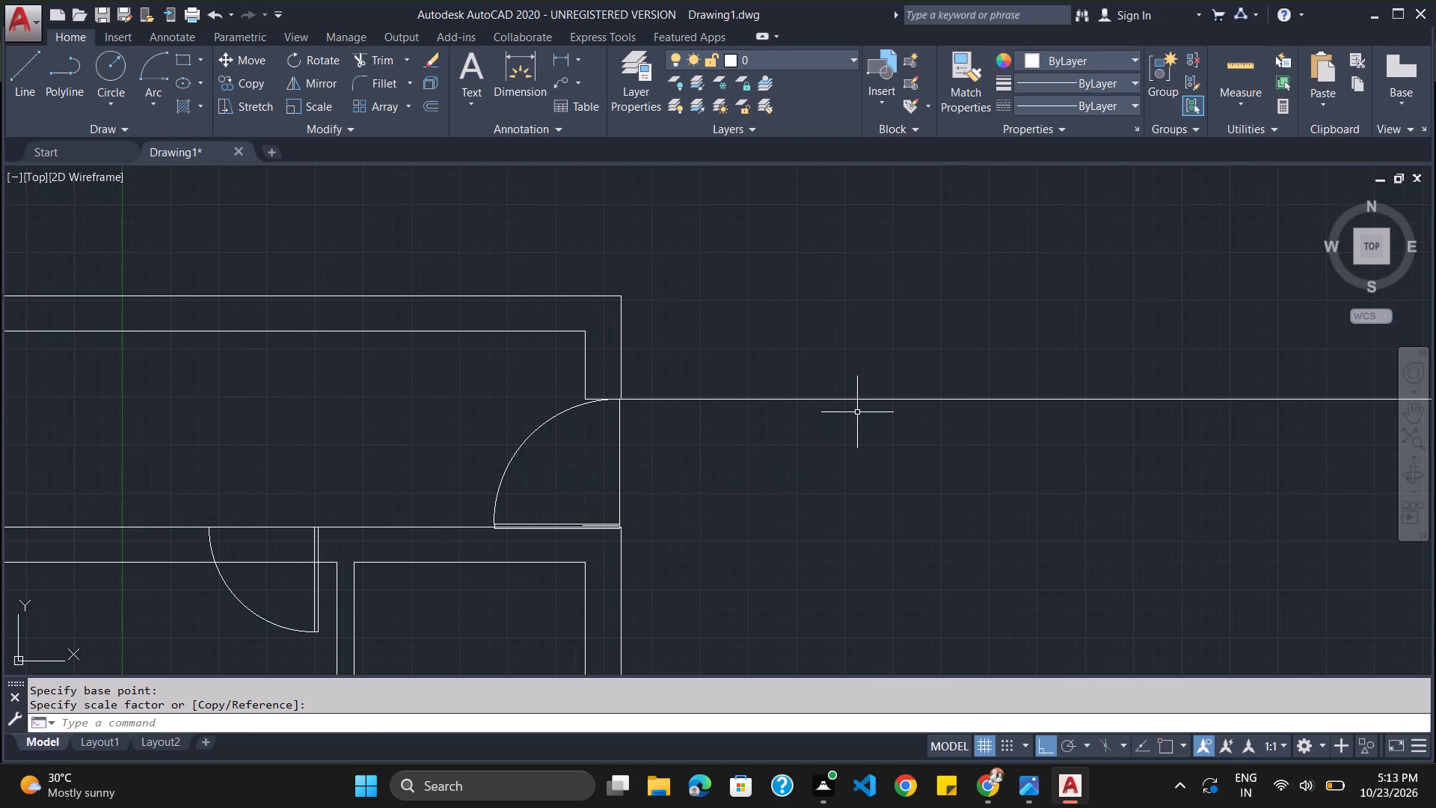
Paste another copy of the small door inside the middle room, east of the narrow room.
scroll(693, 491, "down", 2)
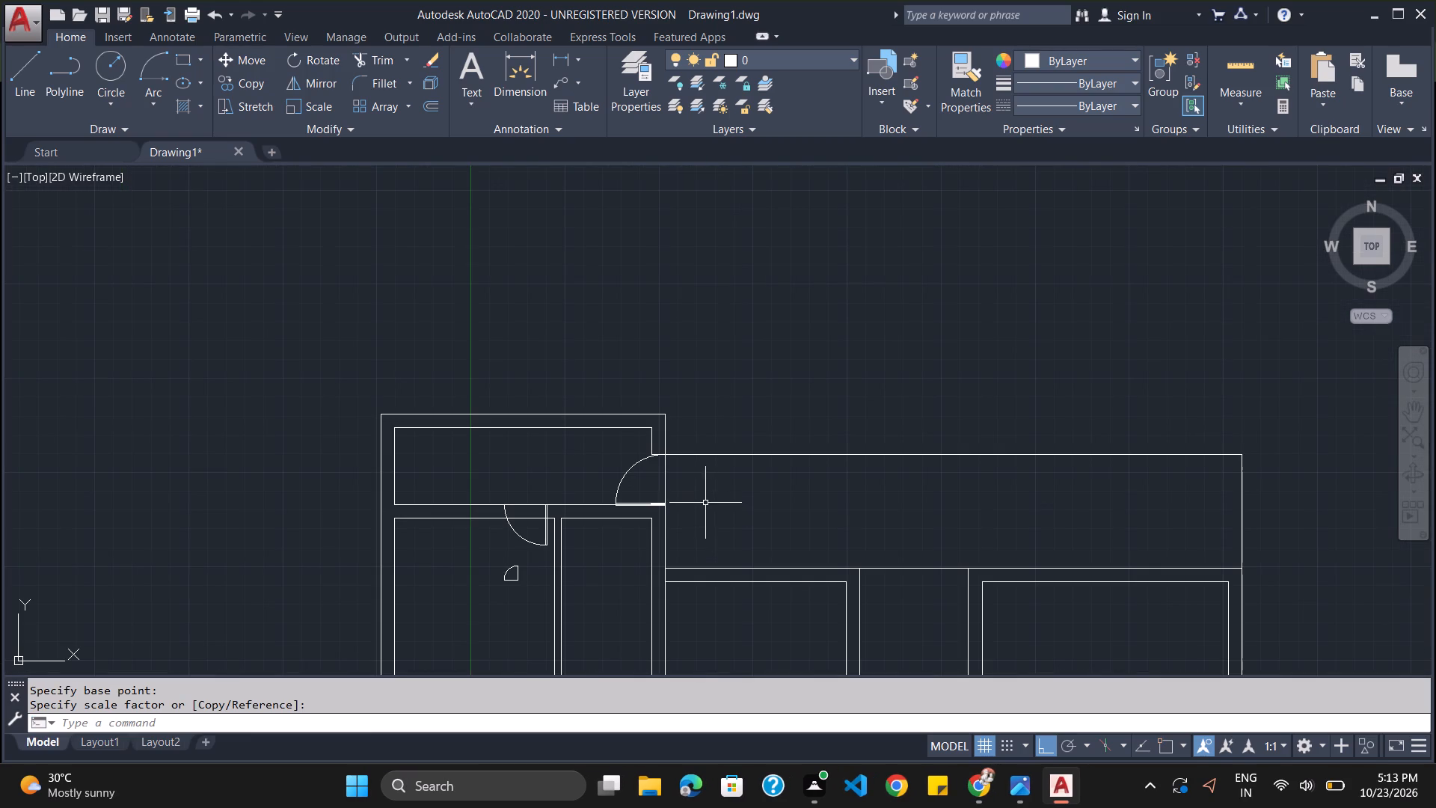
scroll(796, 537, "down", 3)
scroll(811, 572, "up", 2)
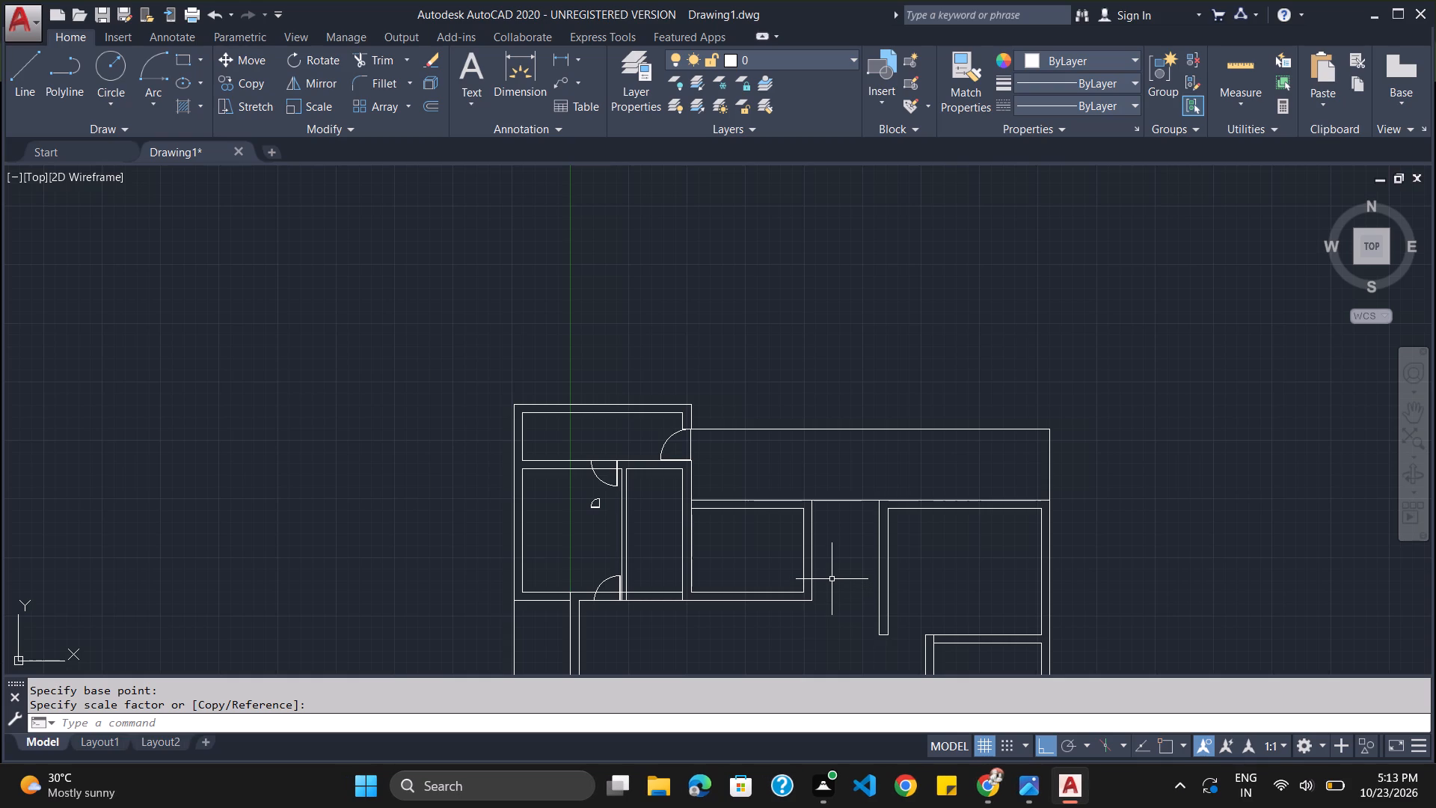
scroll(828, 567, "down", 2)
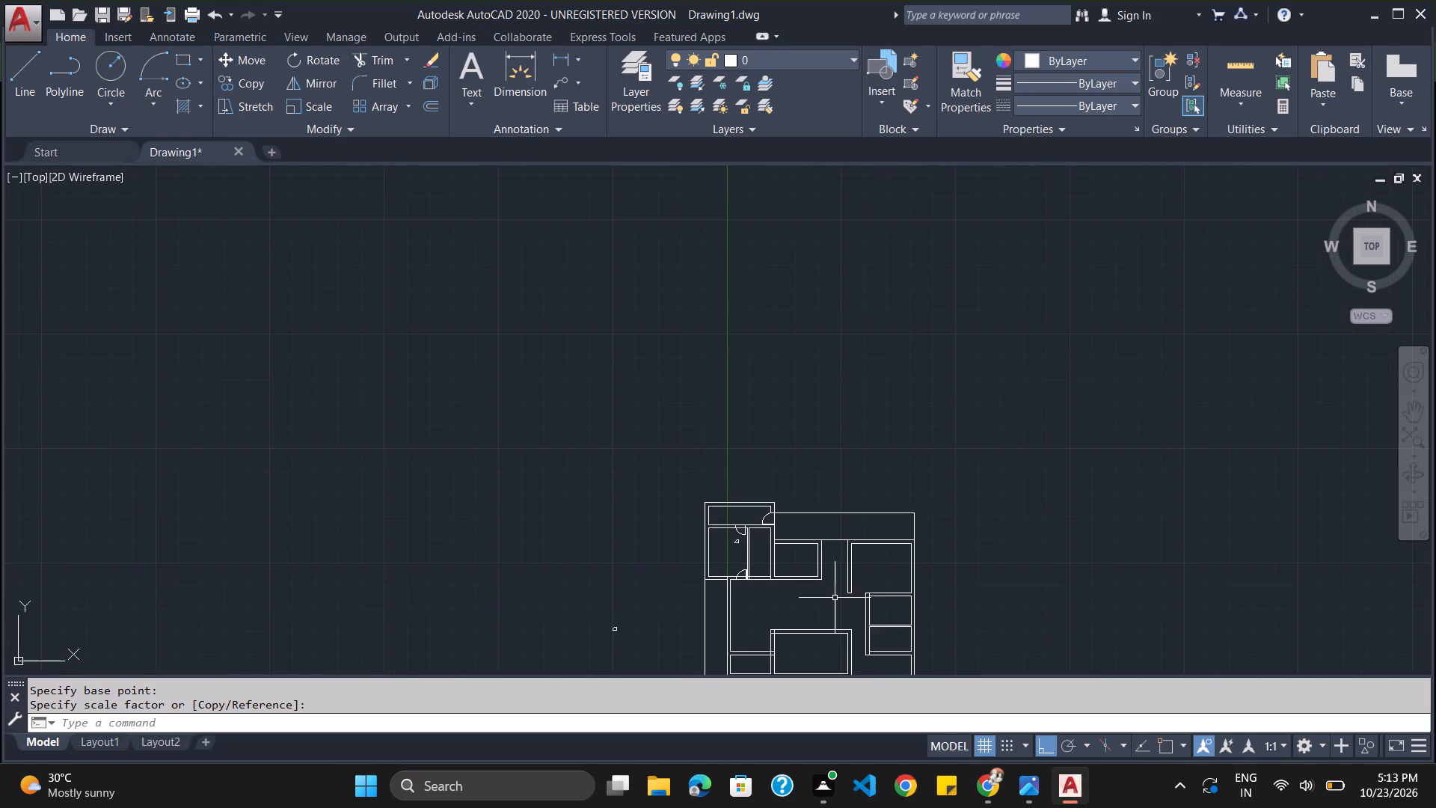
scroll(835, 599, "up", 3)
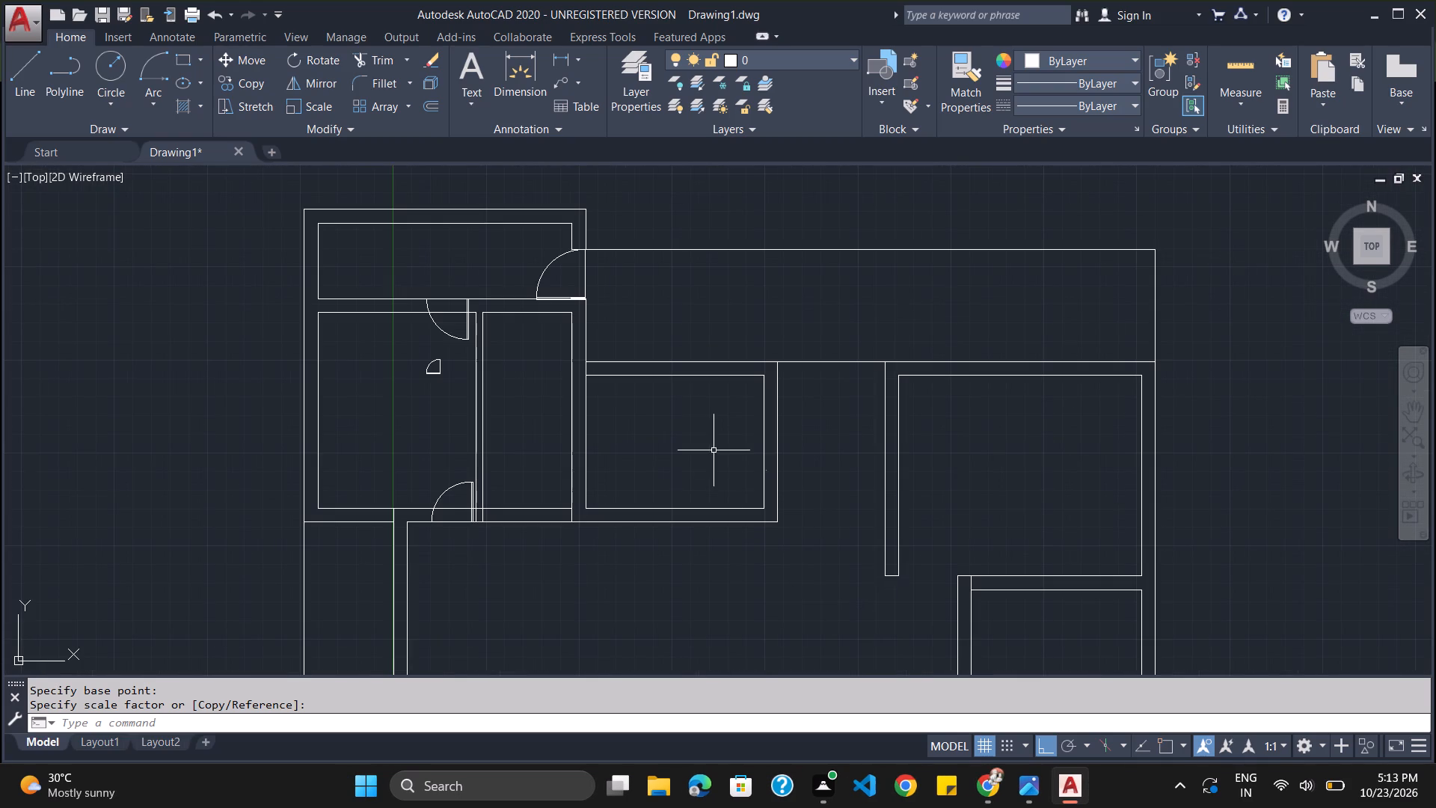
key("ctrl+v")
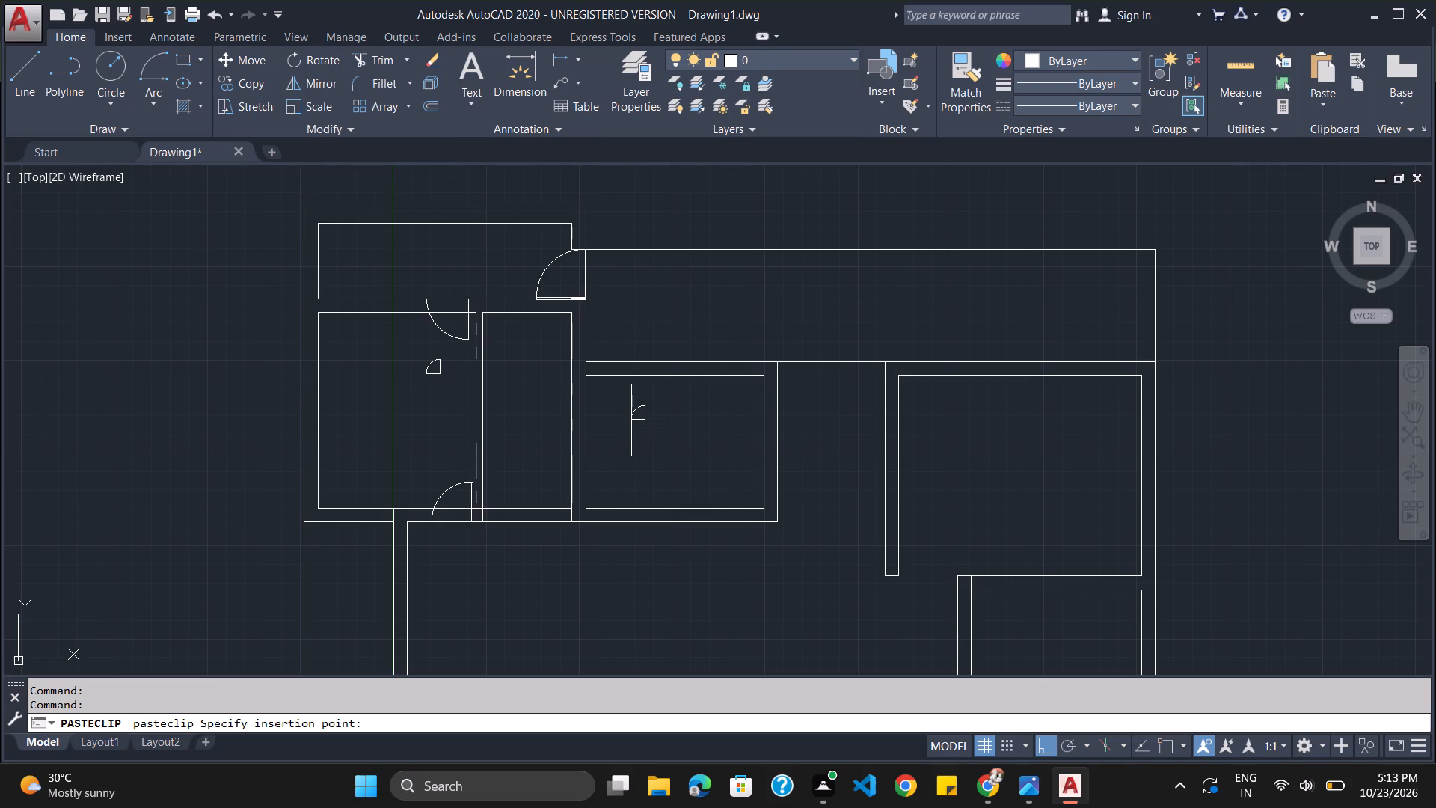
left_click(632, 418)
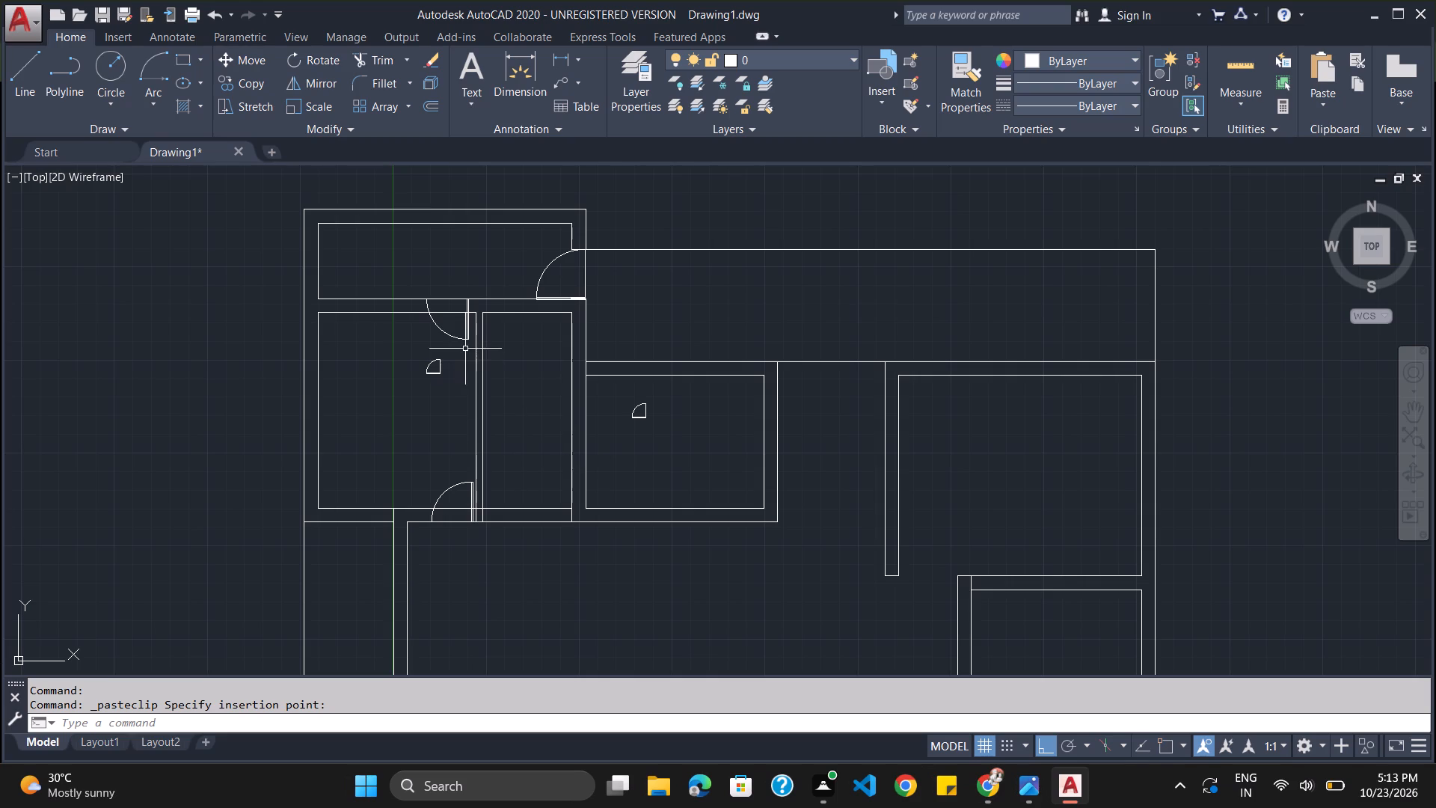
Copy the enlarged north-wall door's arc, leaf and horizontal line and paste them into the middle room beside the small door.
left_click(448, 334)
left_click(466, 327)
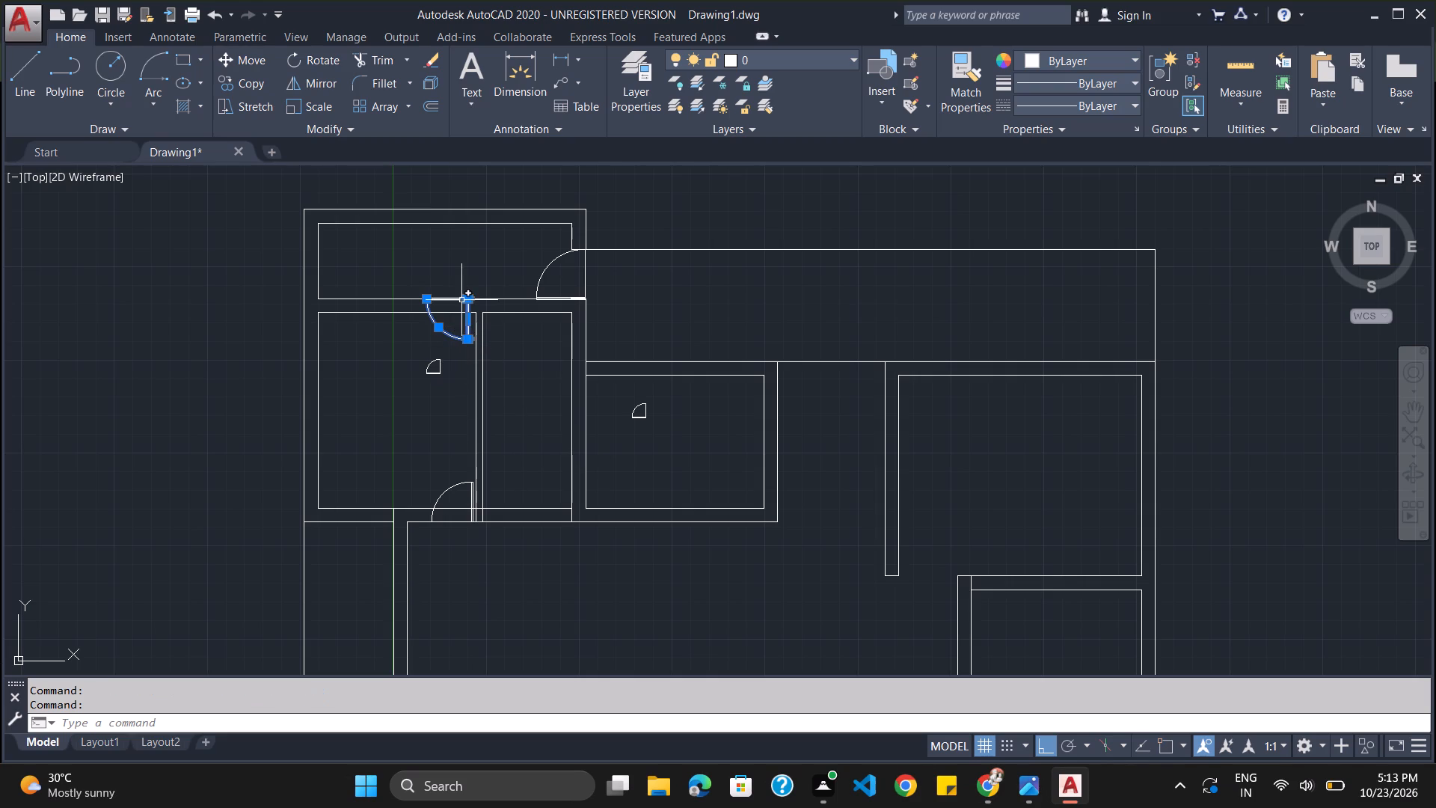
left_click(461, 298)
key("shift+c")
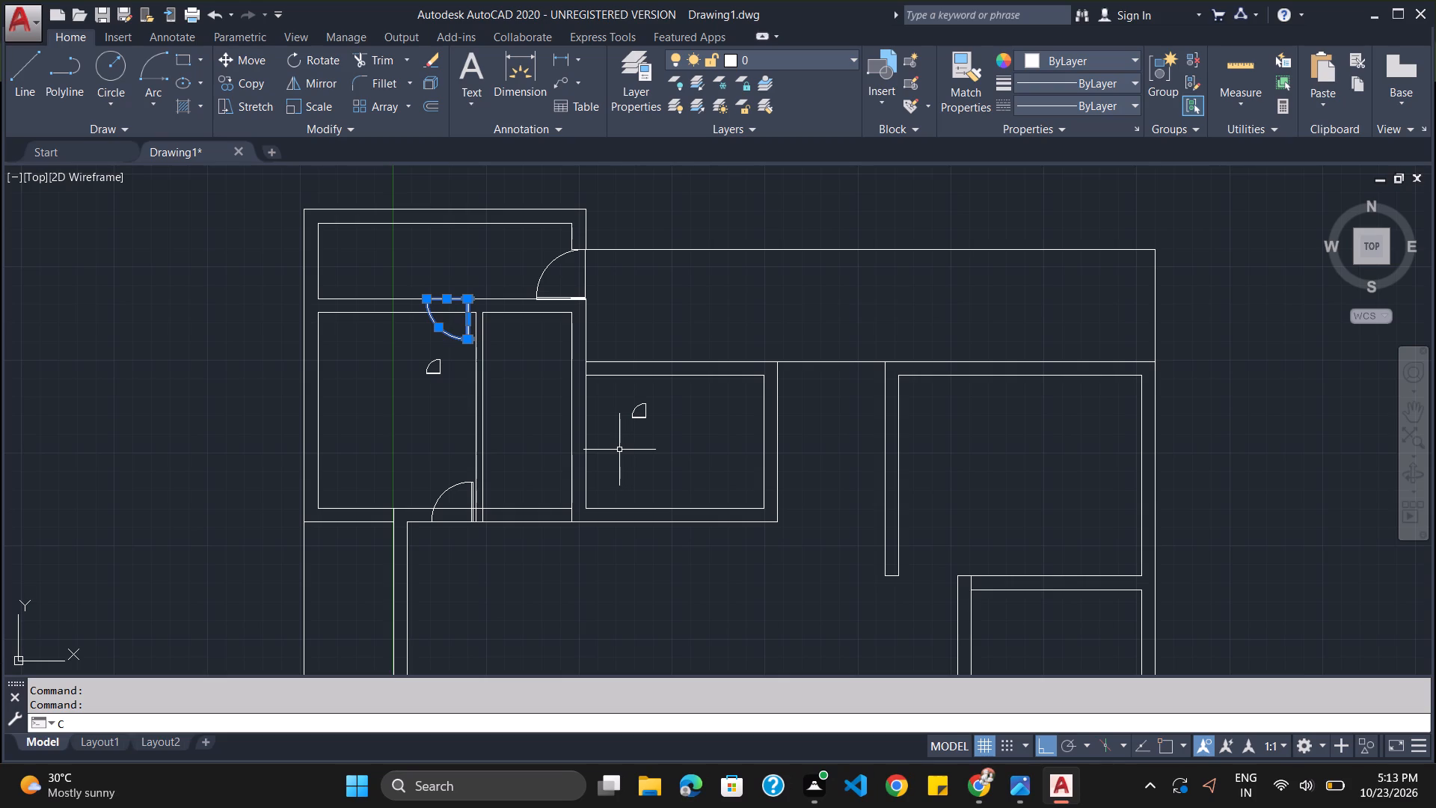
key("shift+v")
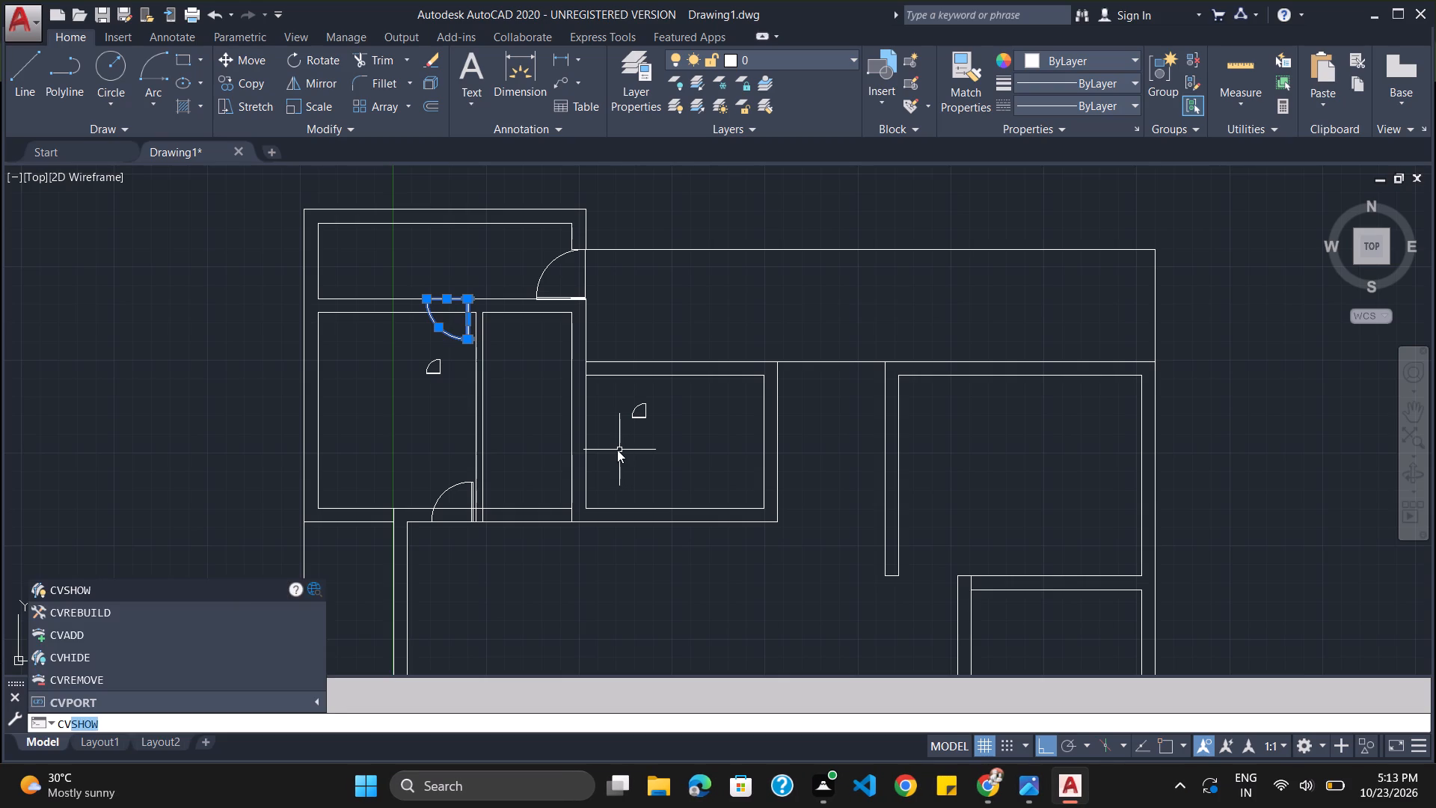
key("Escape")
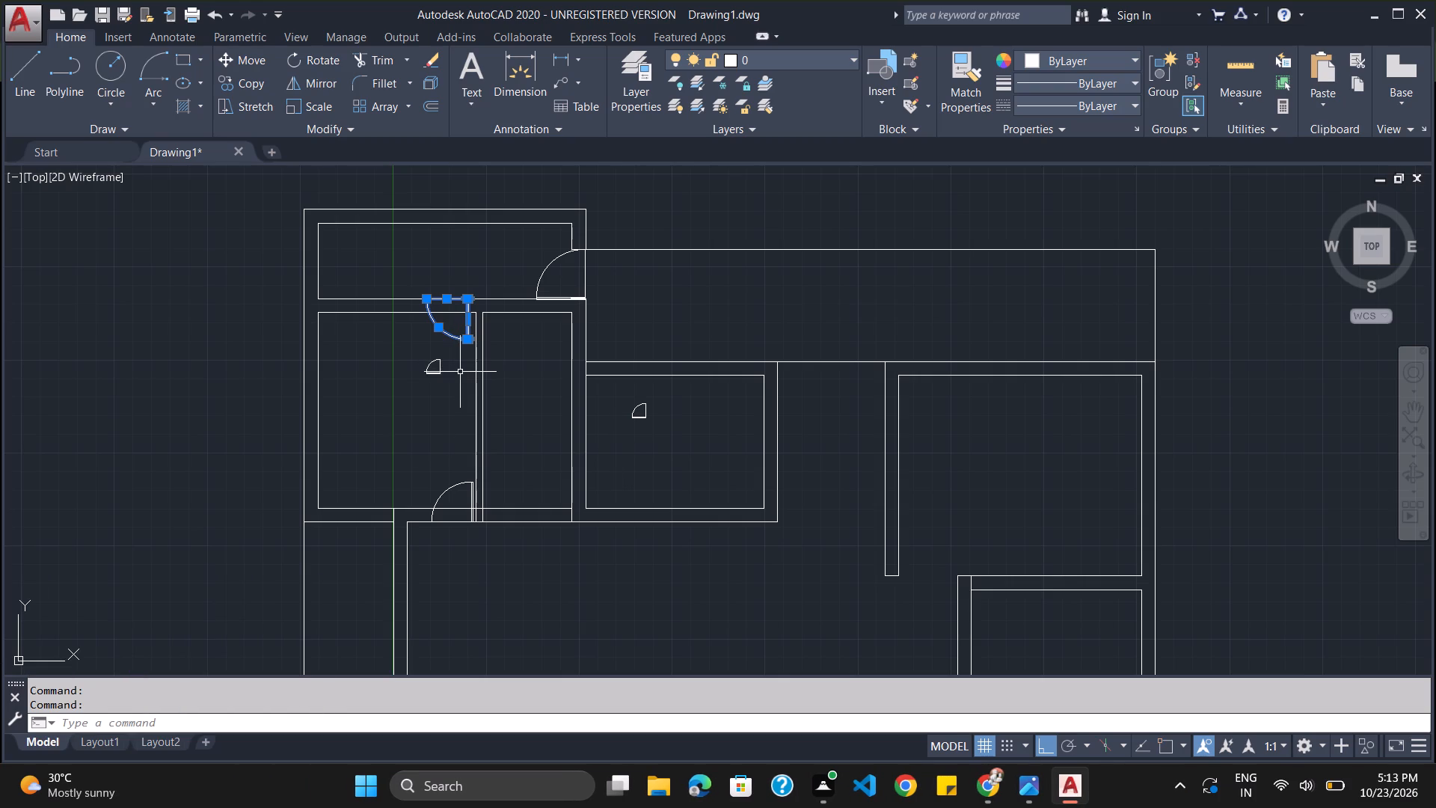
key("ctrl+c")
key("ctrl+v")
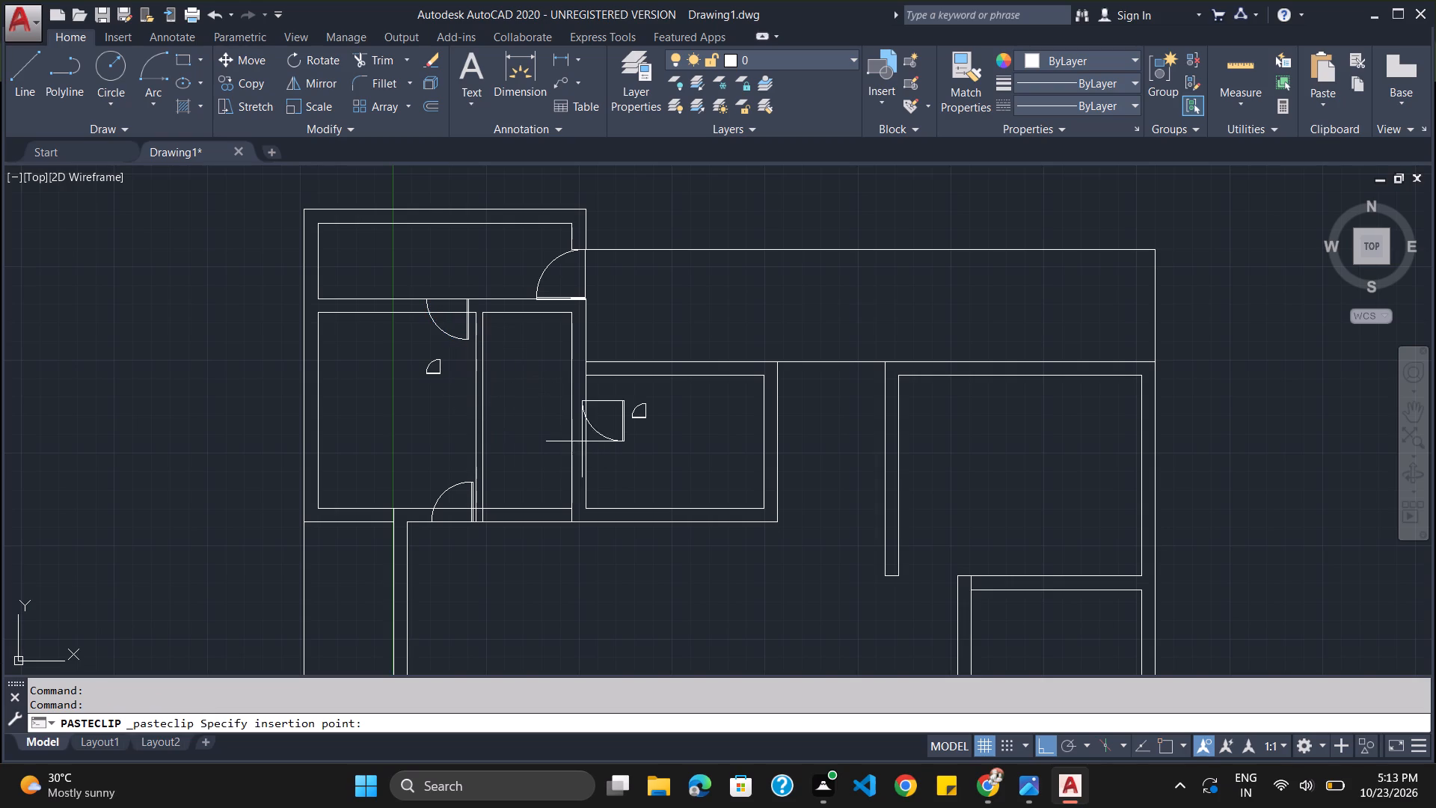
left_click(669, 471)
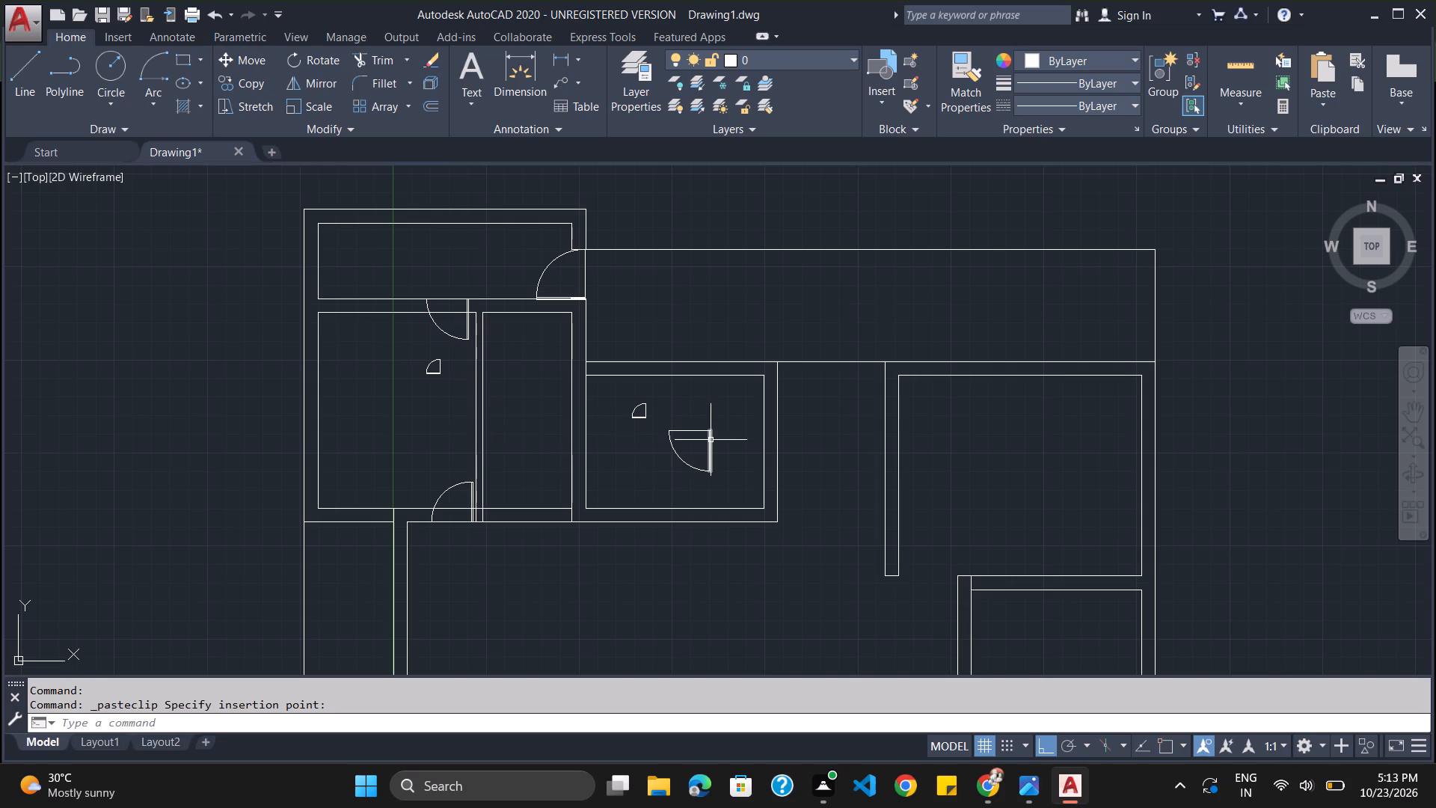
Mirror the large pasted door about a vertical line through the free end of its horizontal line, erasing the source objects.
left_click(711, 443)
left_click(698, 432)
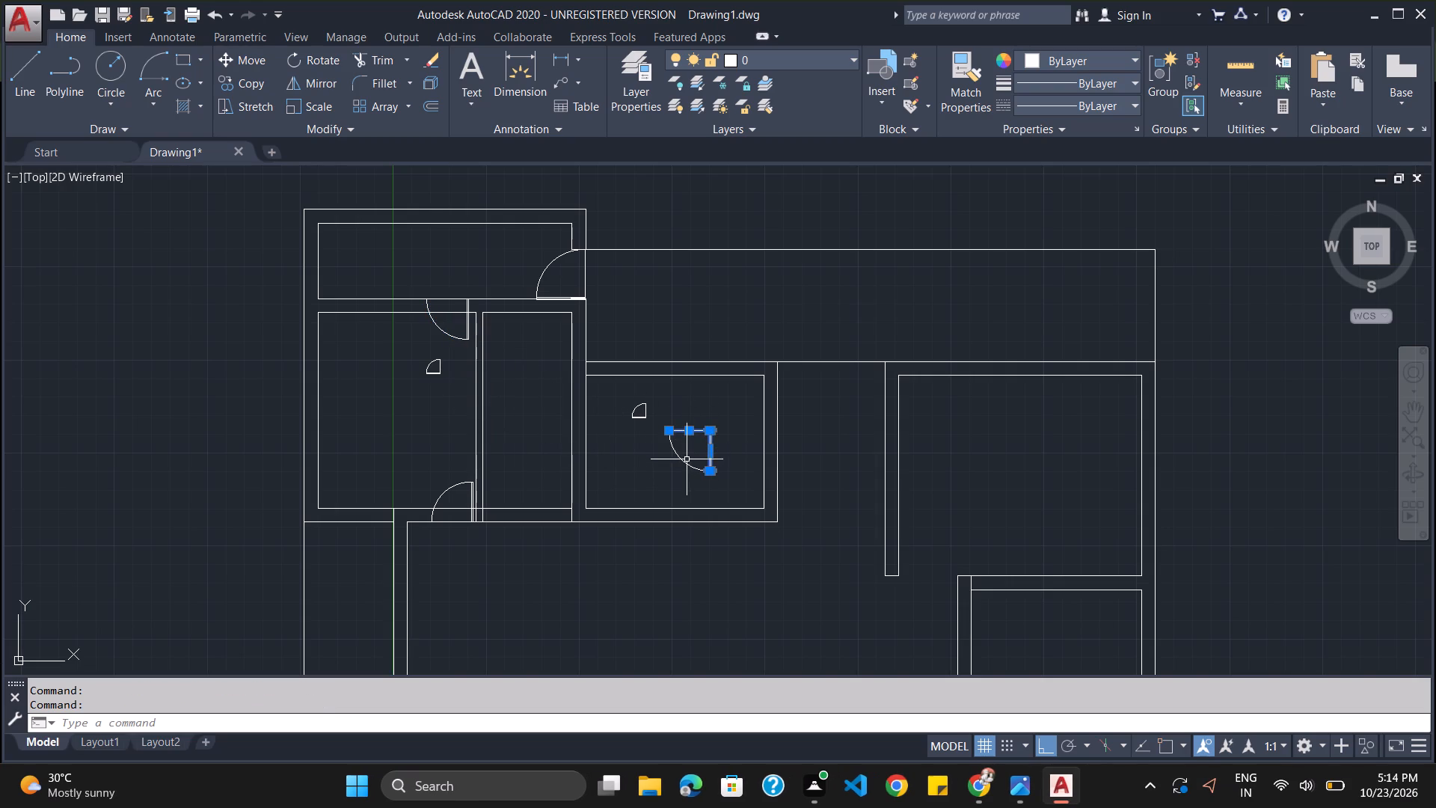
left_click(684, 462)
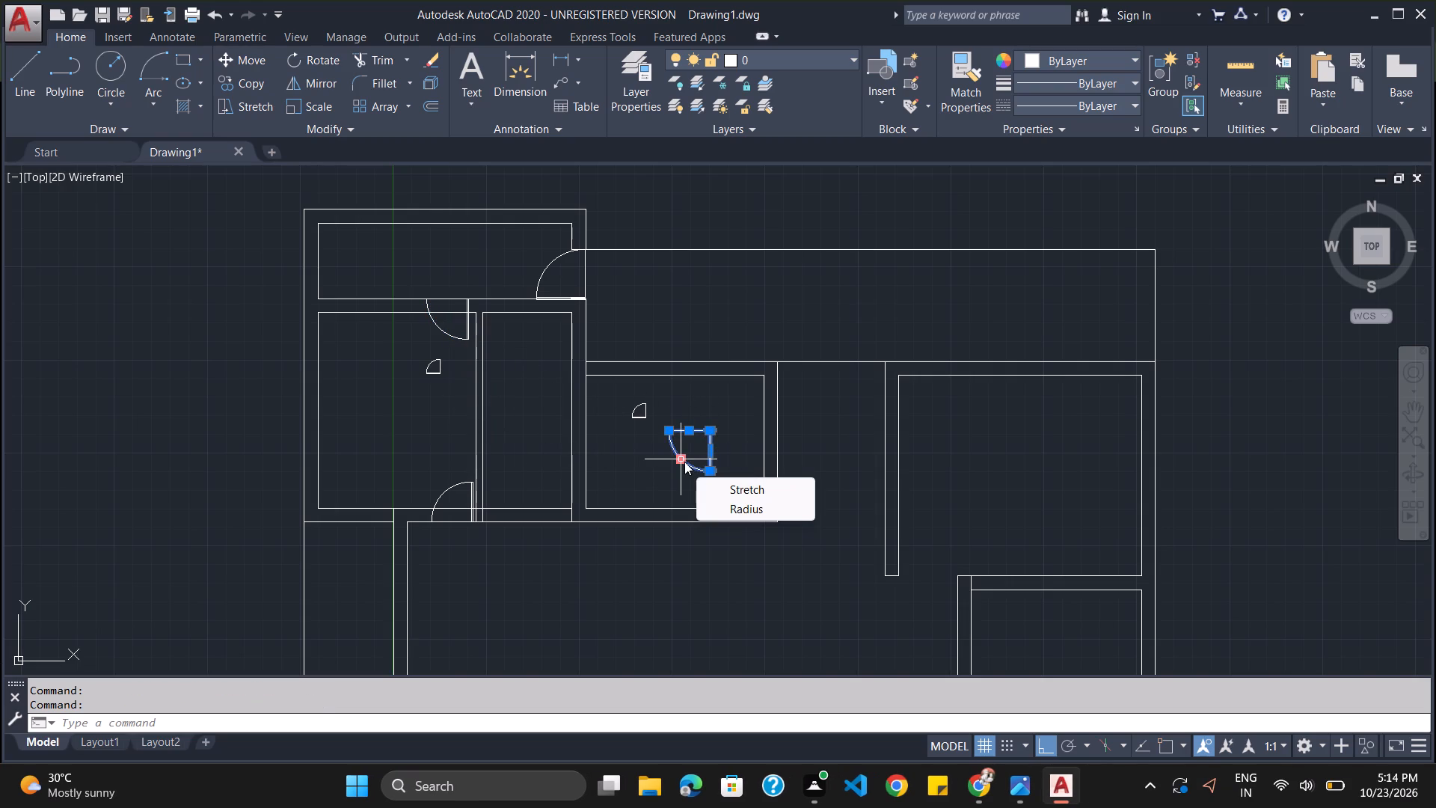
type("mirr")
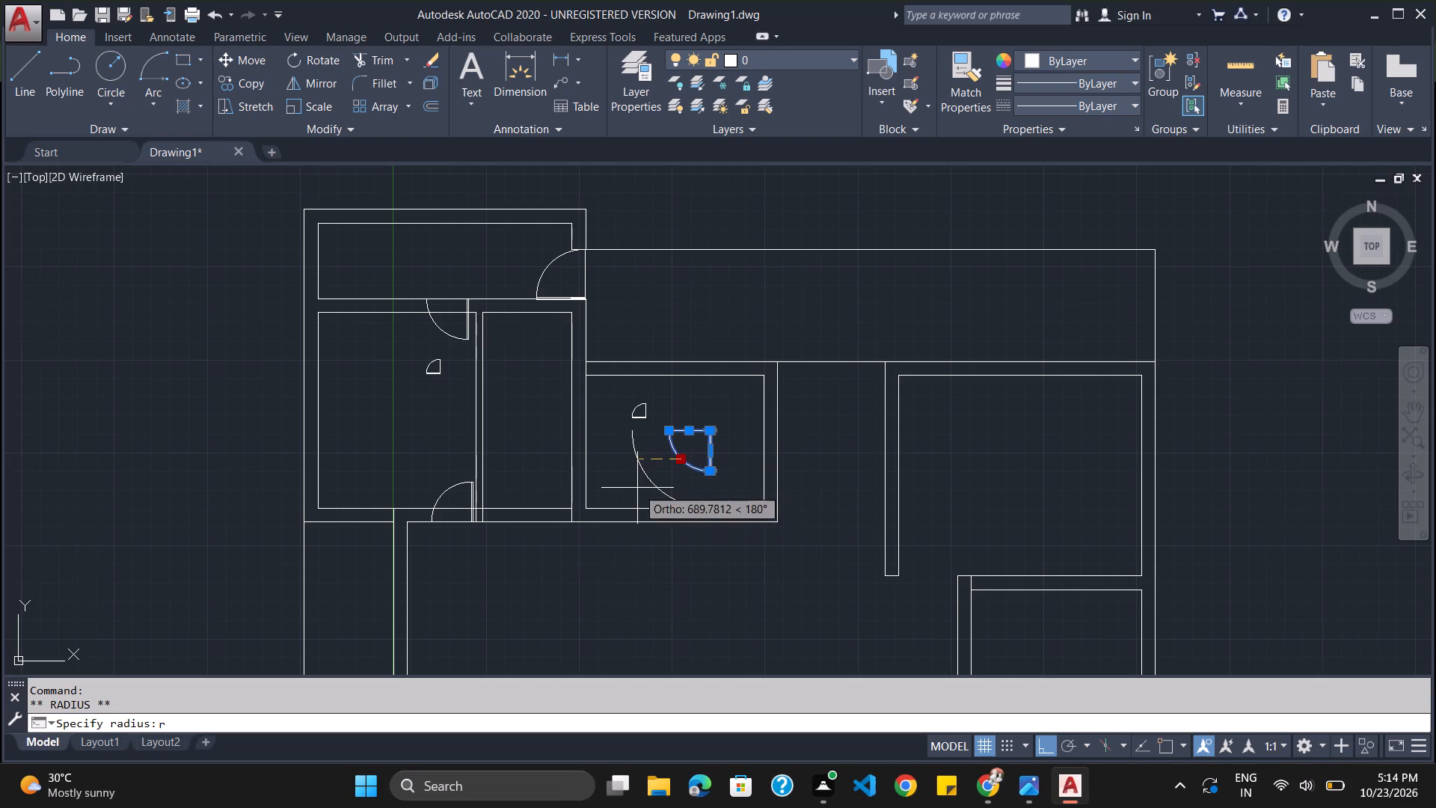
key("Escape")
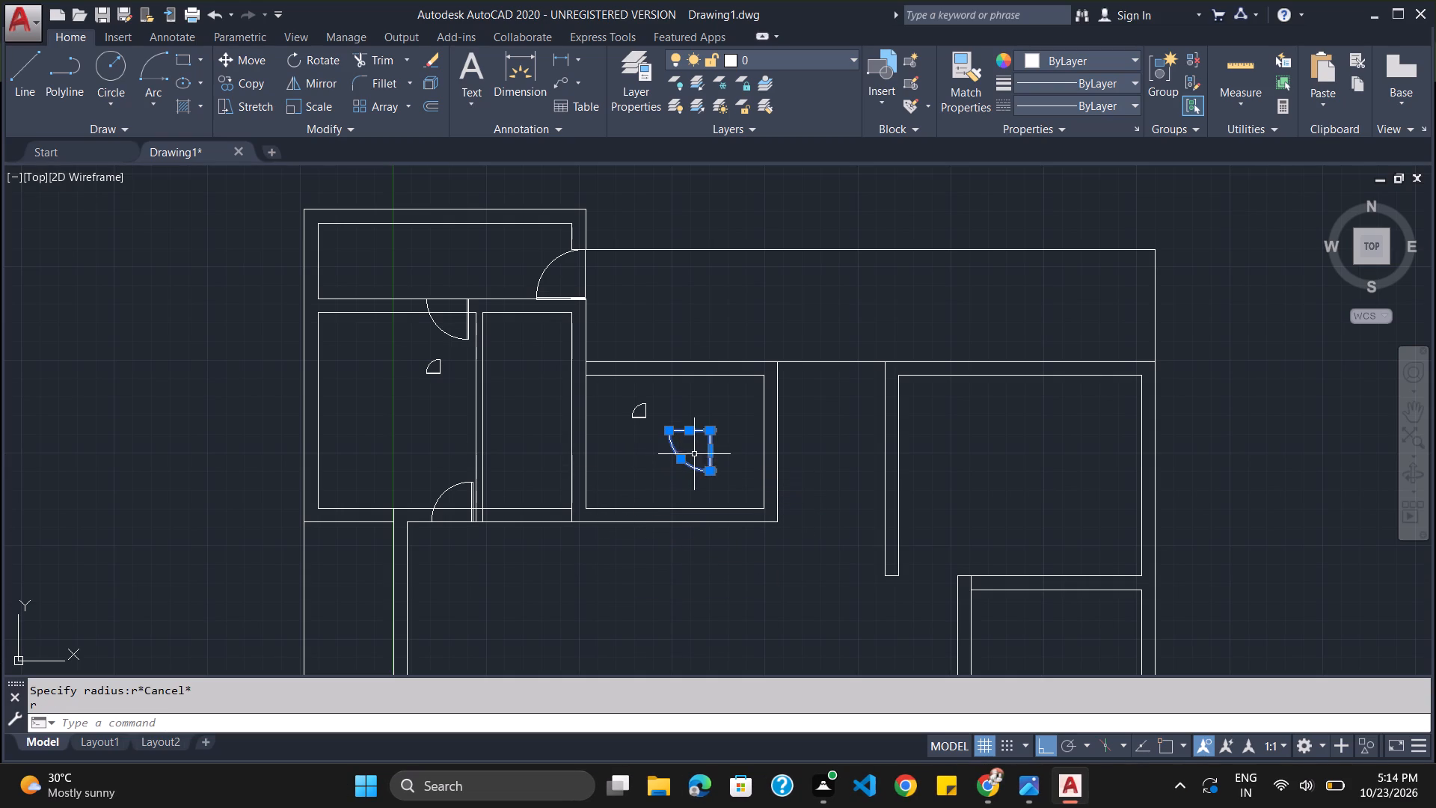
key("m")
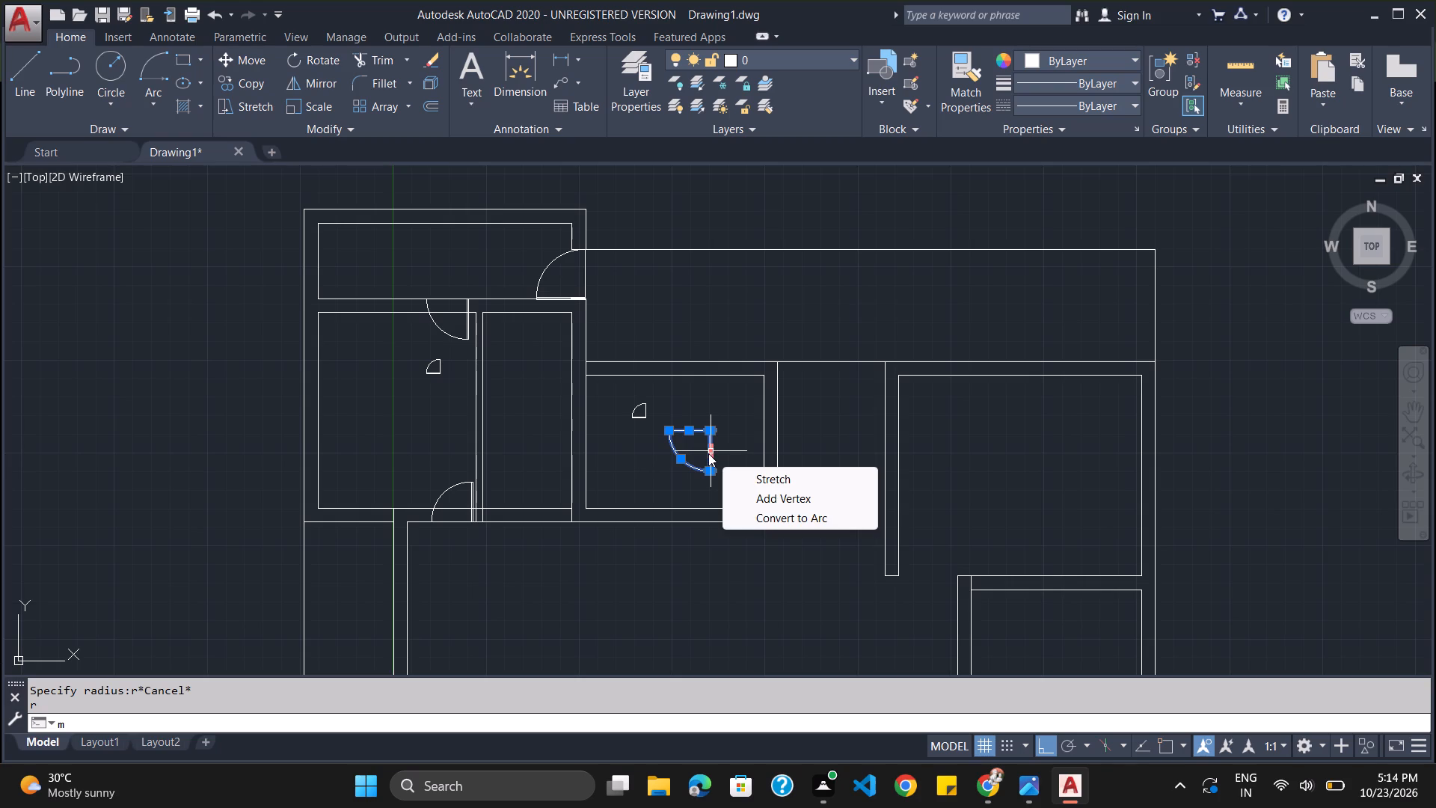
key("i")
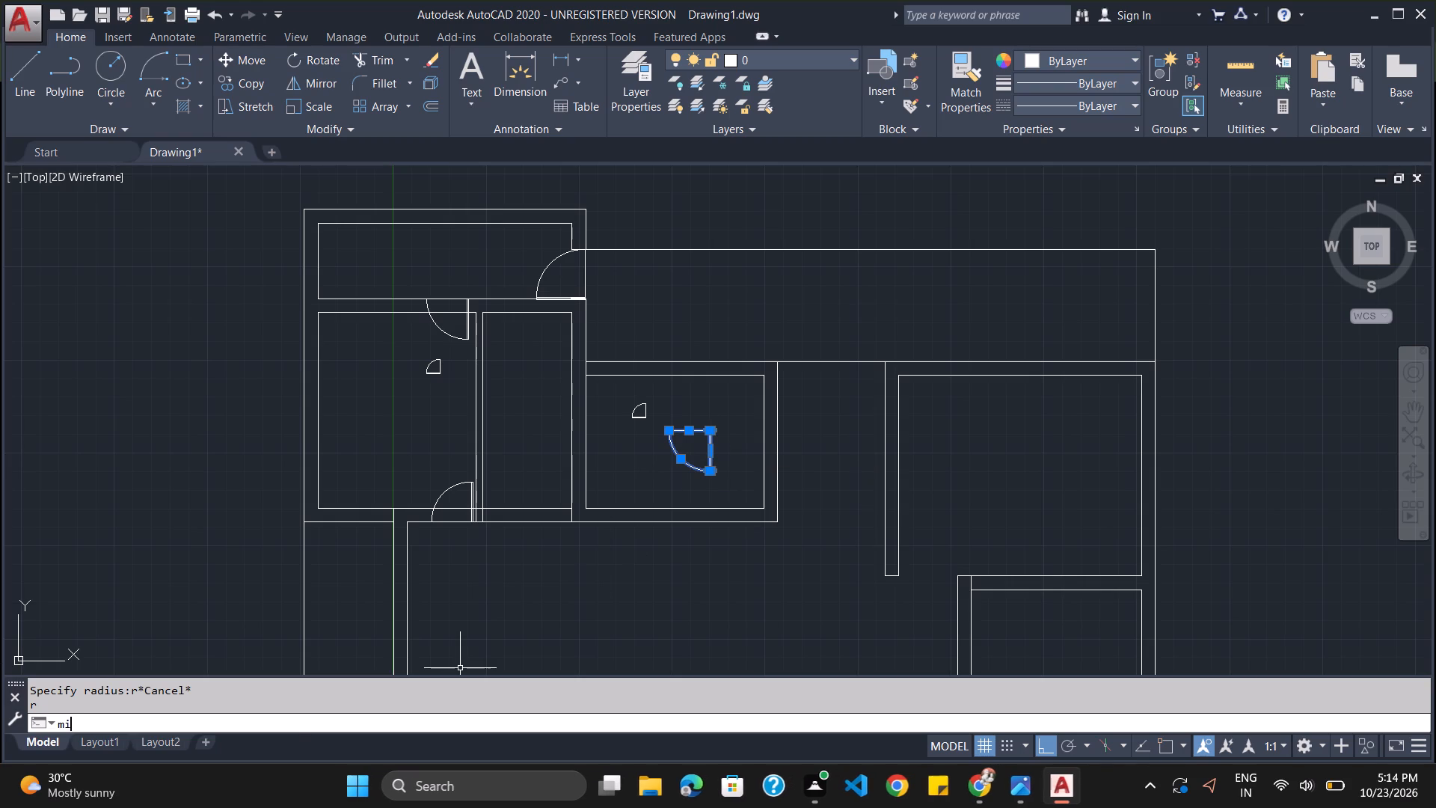
key("Return")
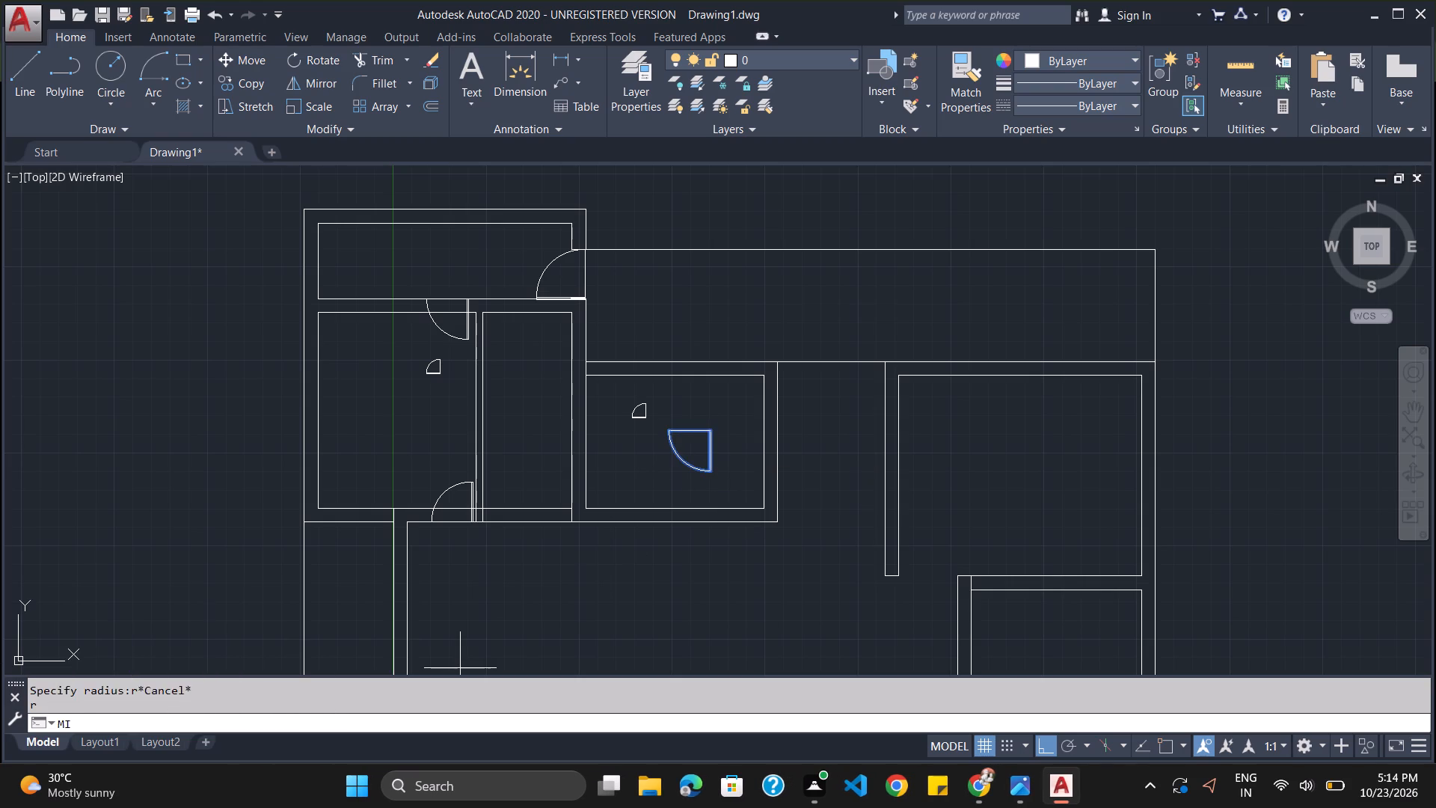
key("Return")
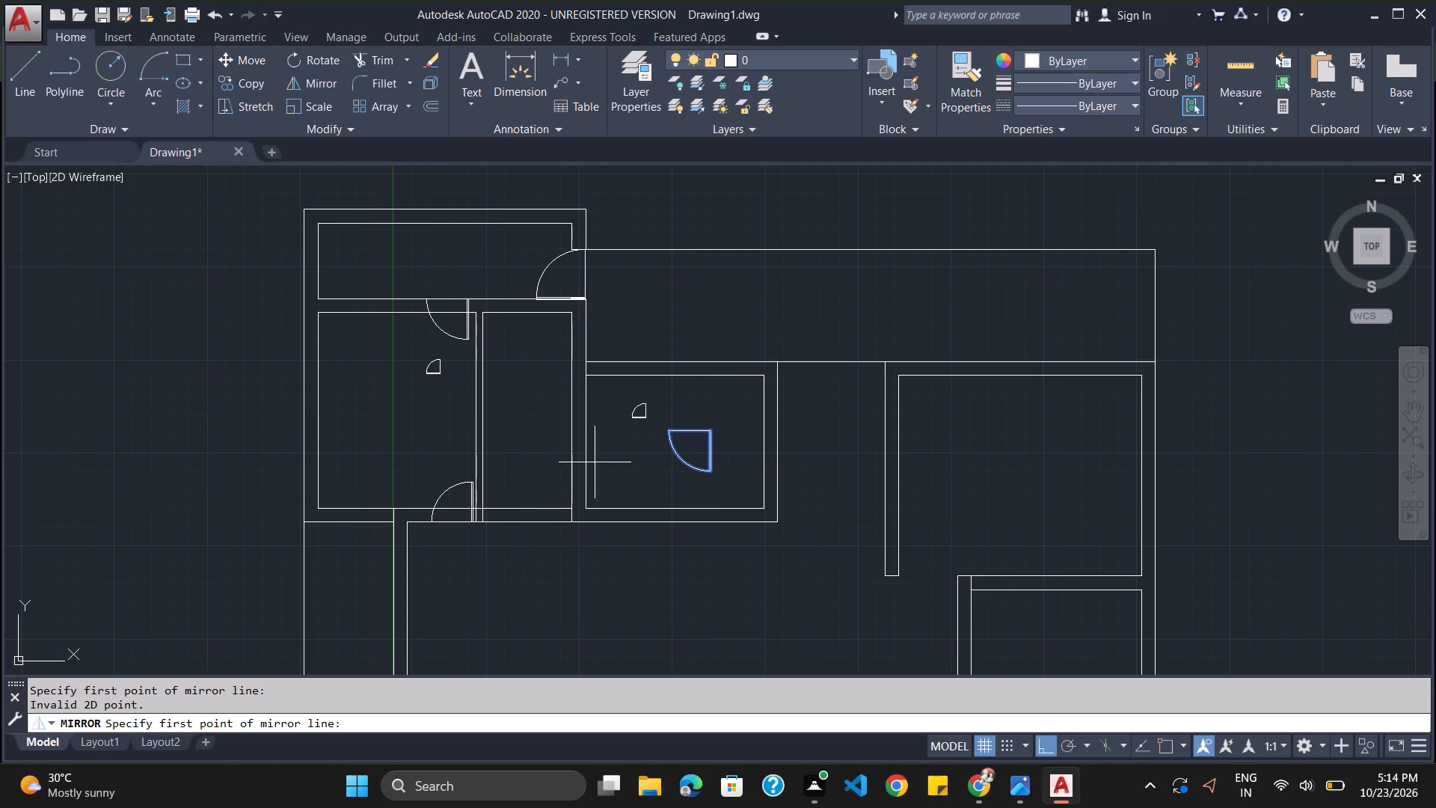
left_click(669, 431)
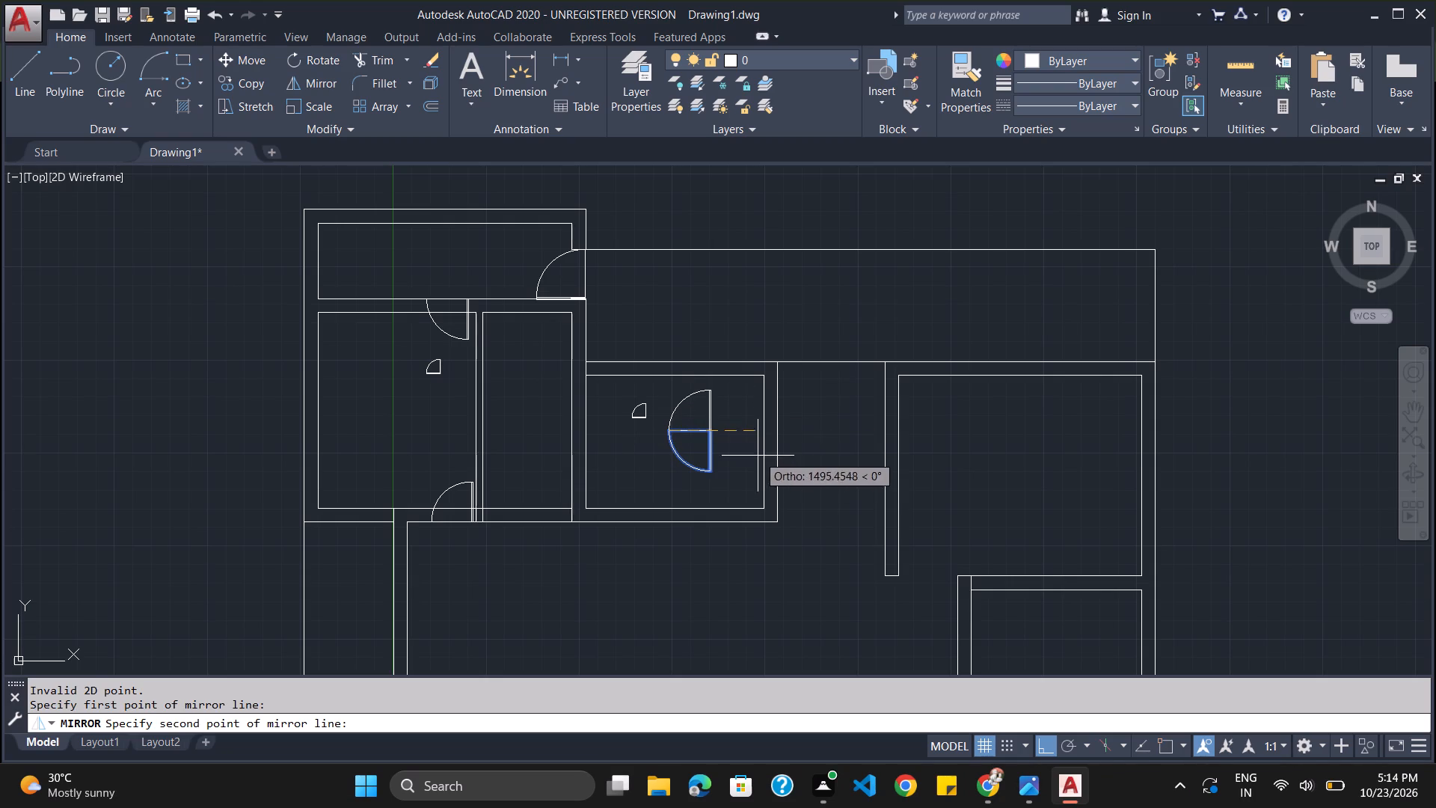
left_click(624, 522)
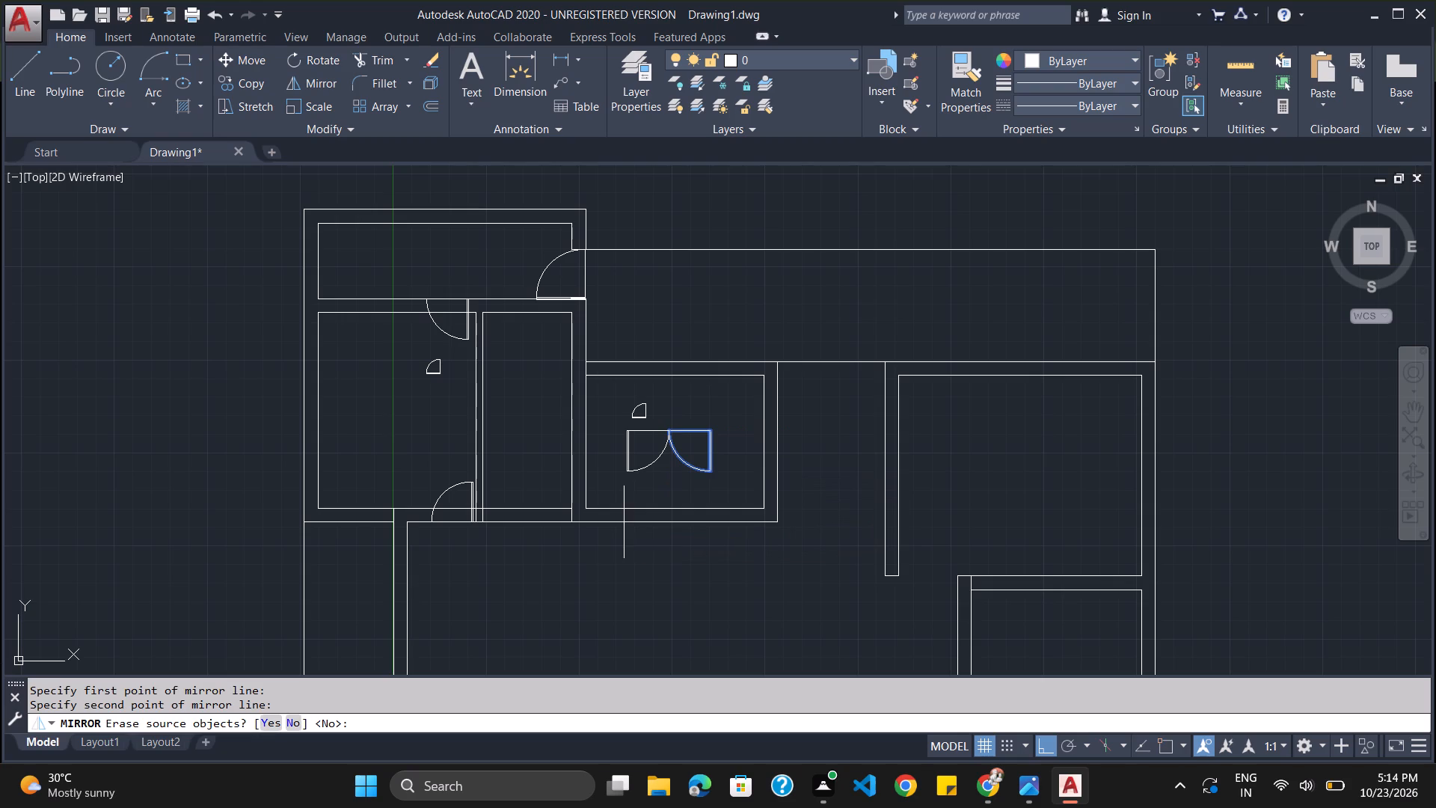
left_click(266, 718)
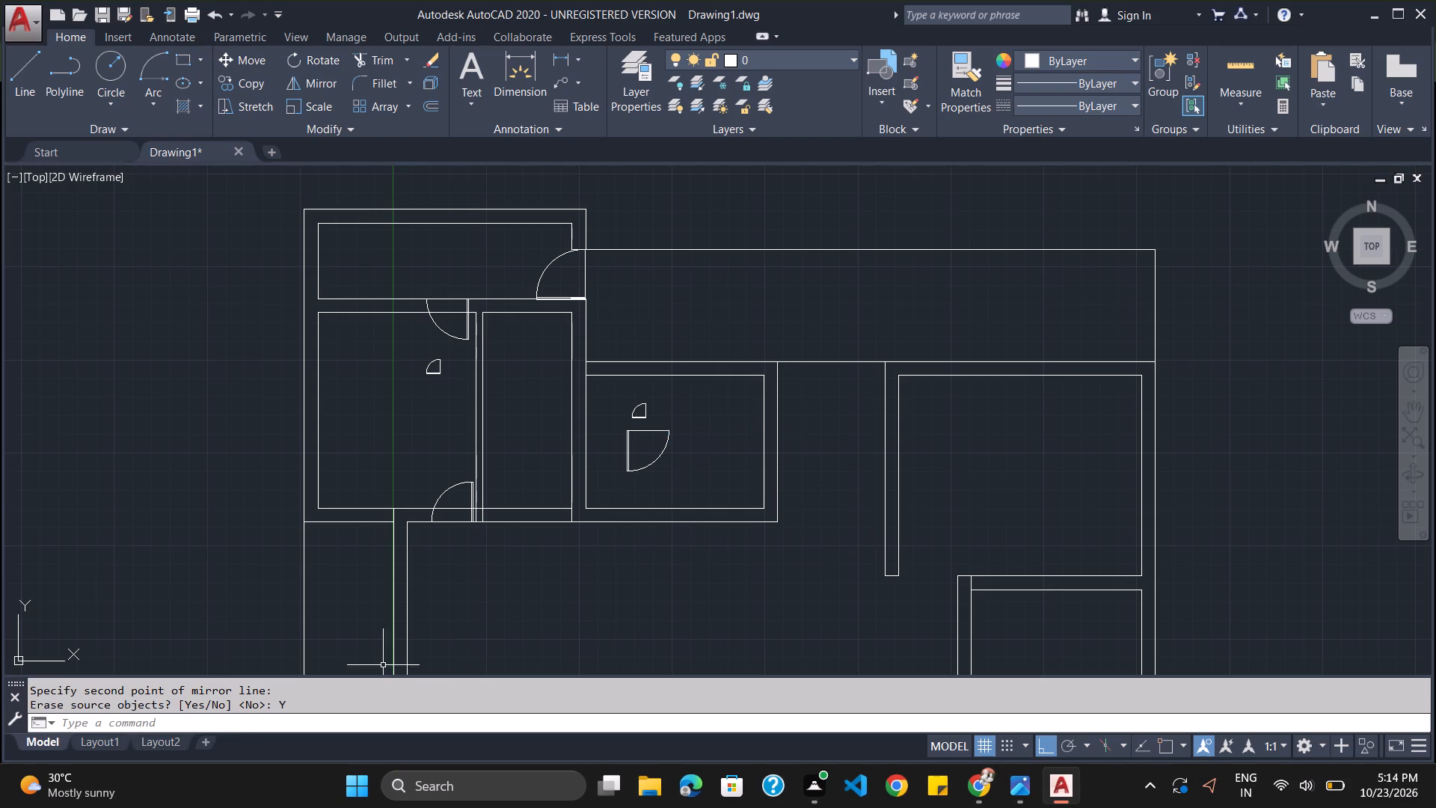
Move the mirrored large door to the middle room's northwest corner, against its west wall and the outer north wall line.
left_click(634, 432)
left_click(625, 444)
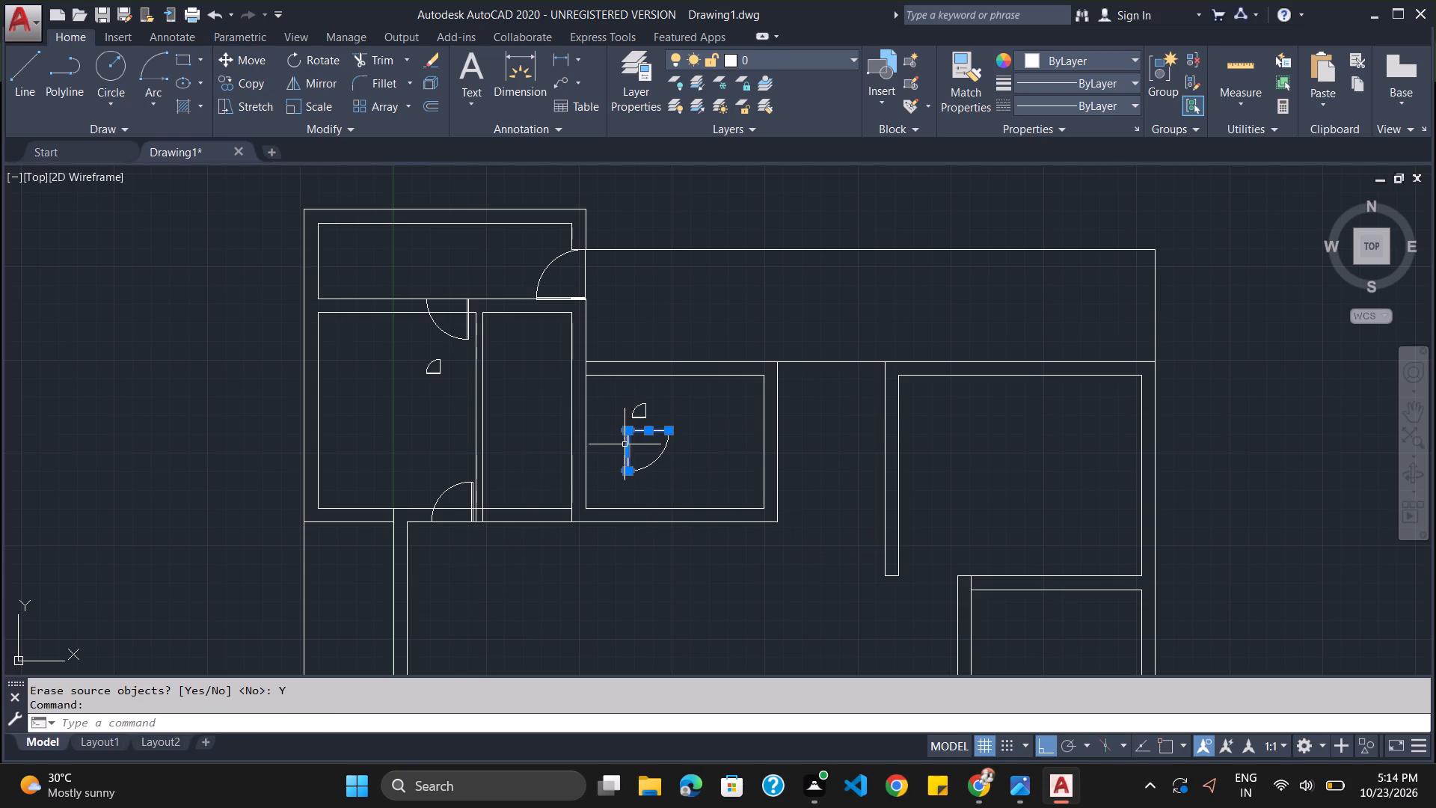
left_click(645, 465)
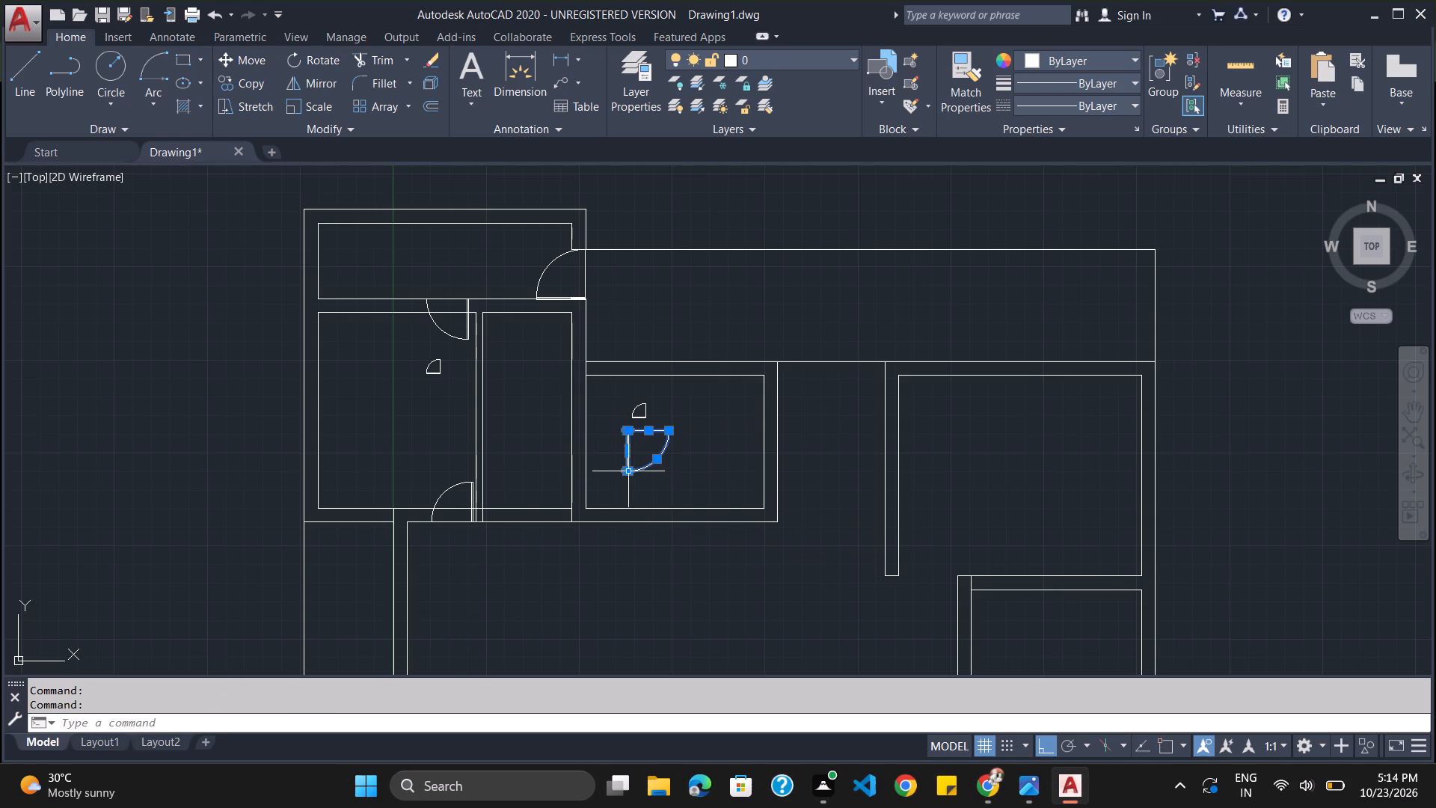
key("m")
key("Return")
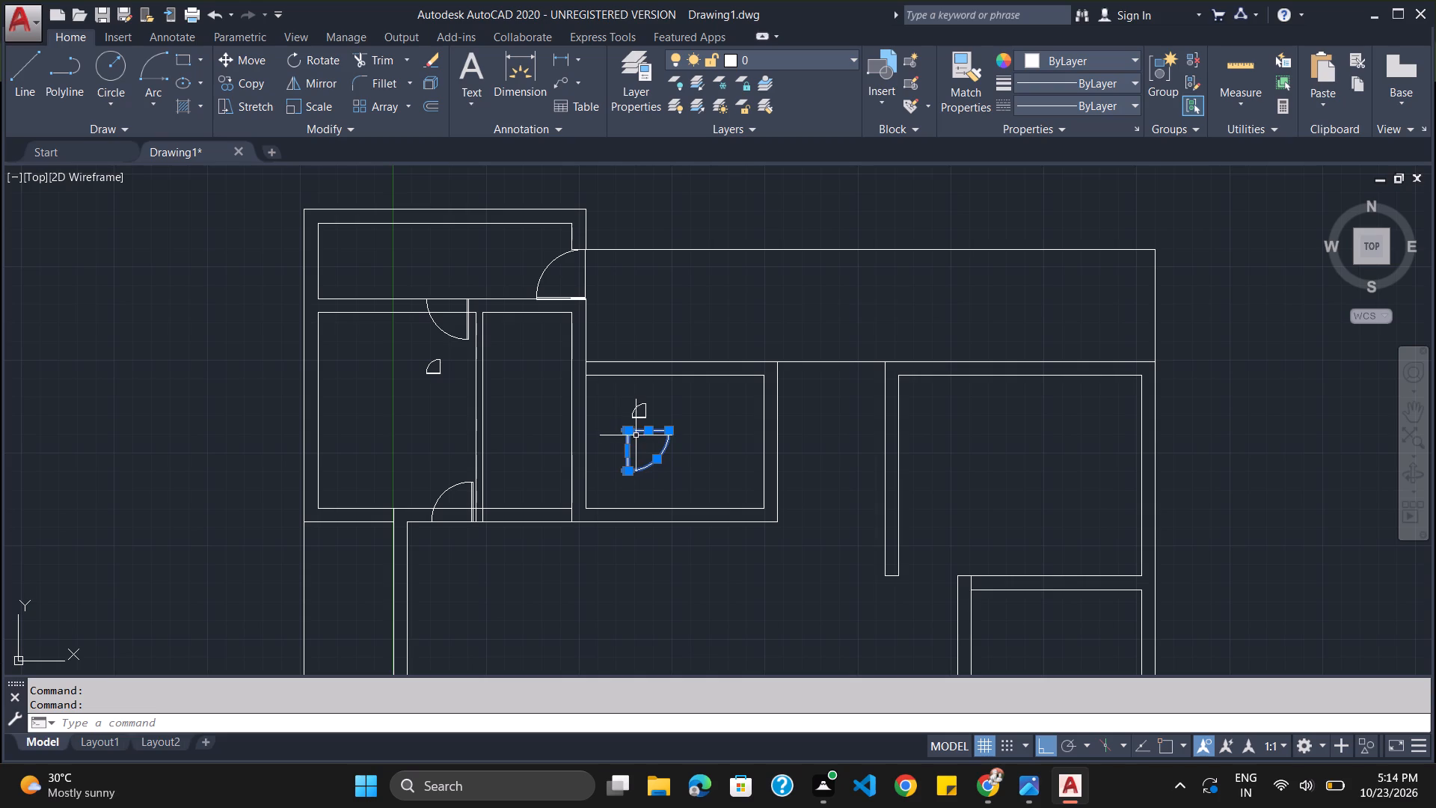
left_click(628, 434)
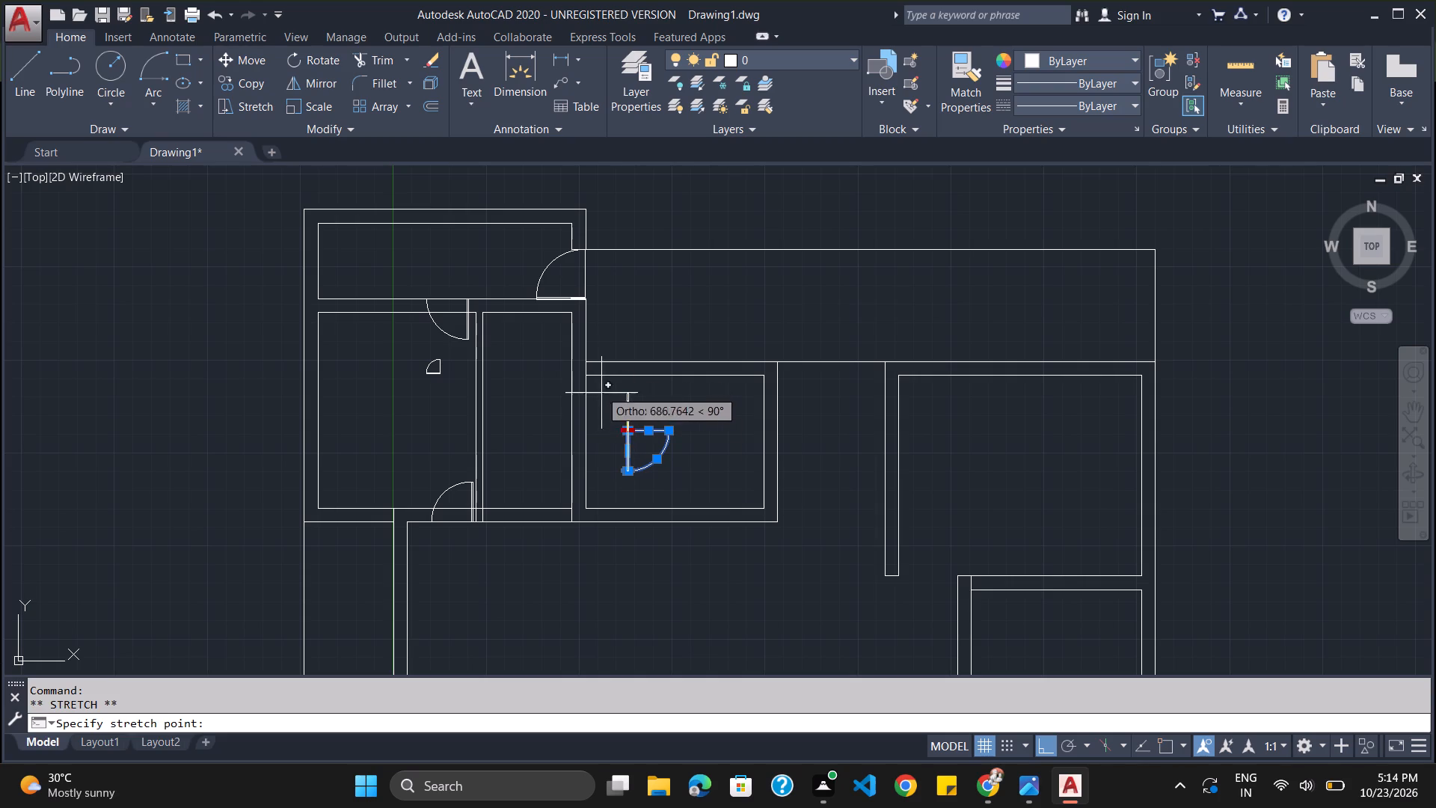
key("Escape")
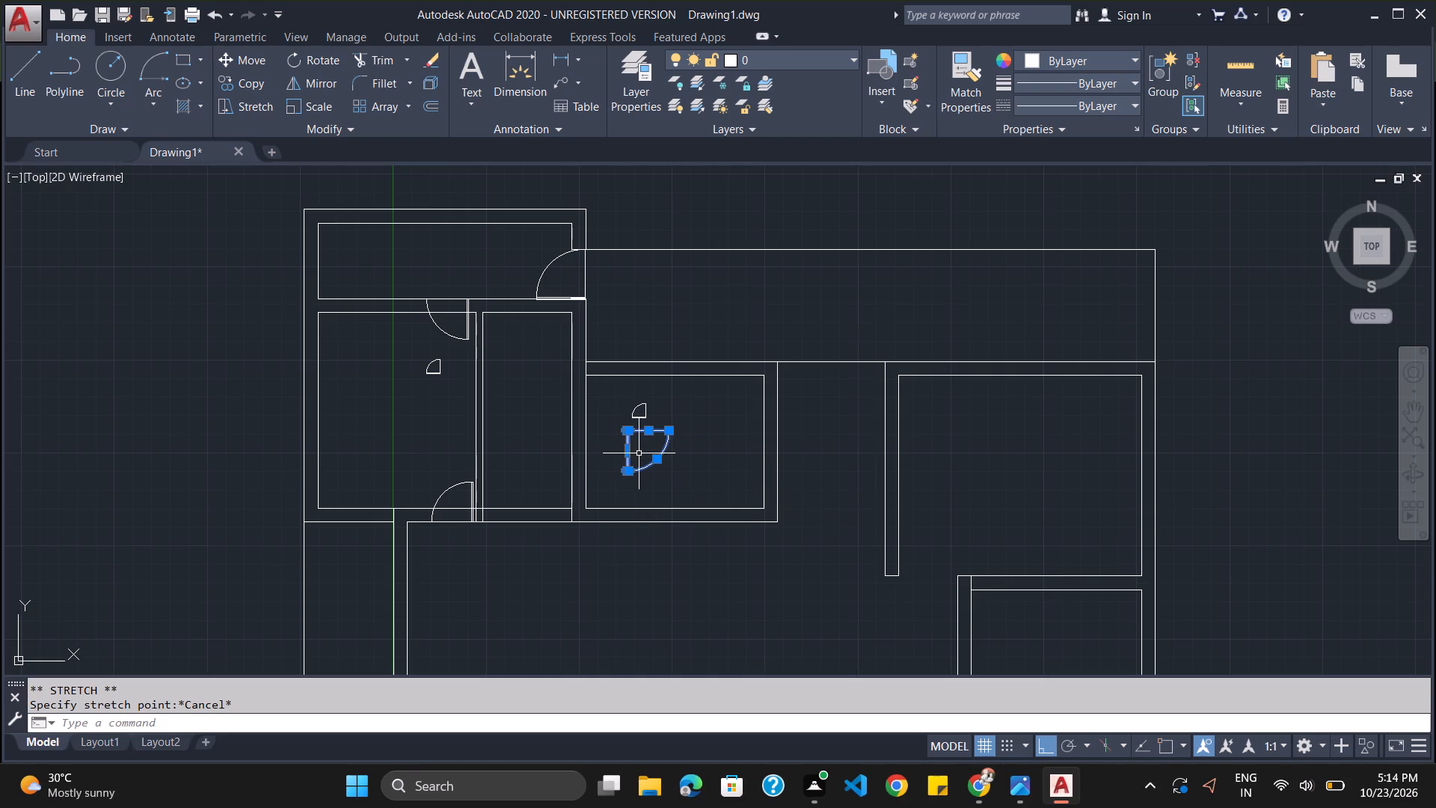
key("m")
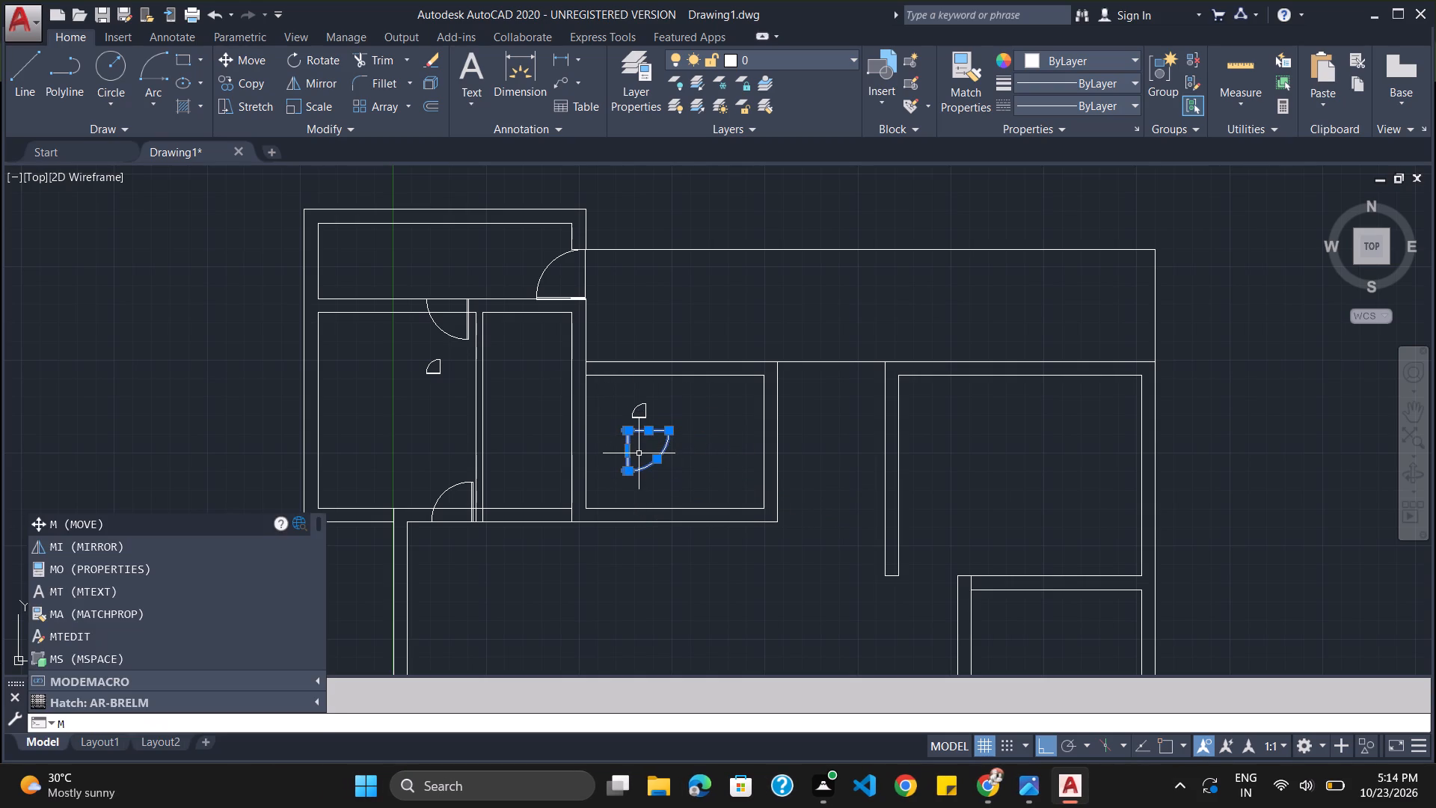
key("Return")
left_click_drag(639, 453, 610, 397)
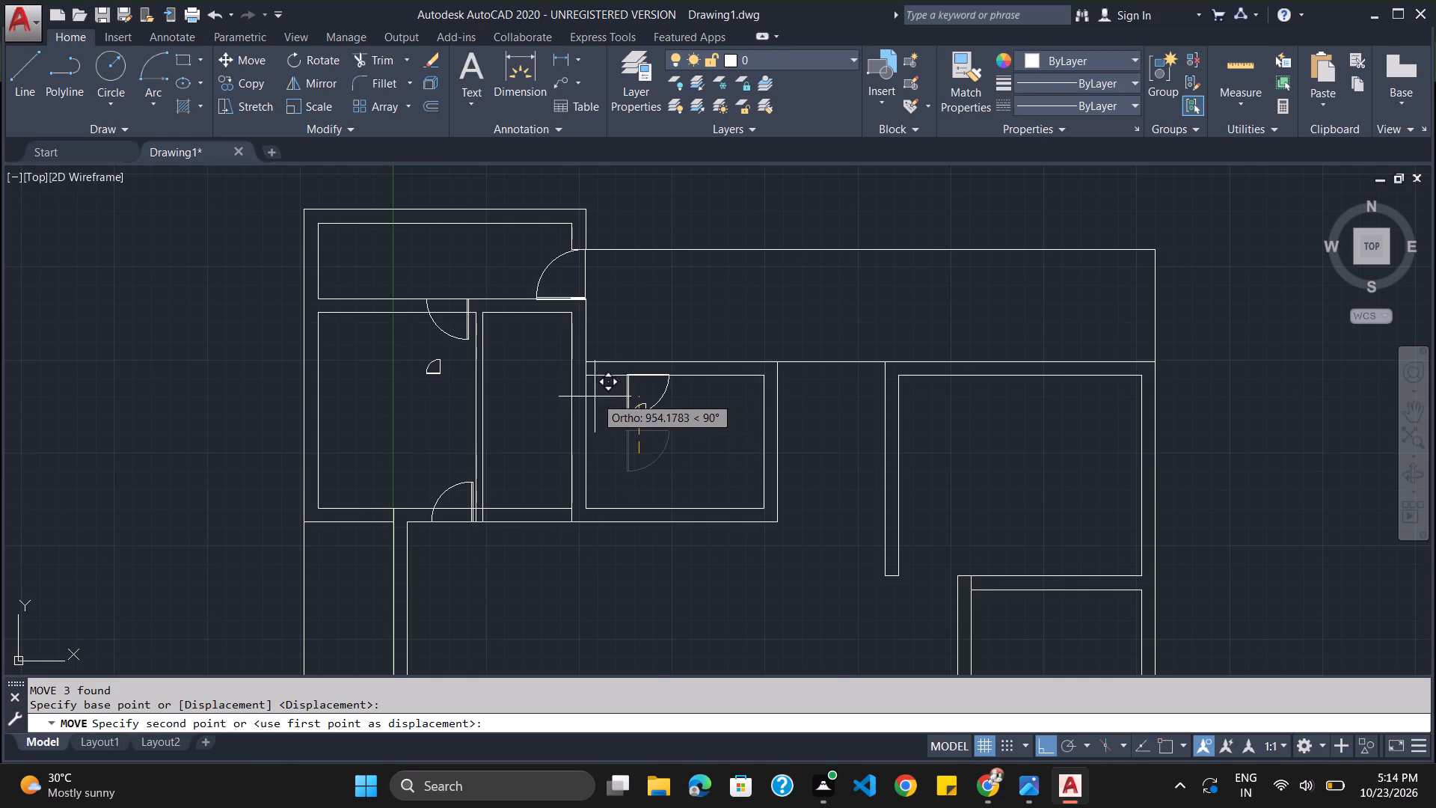
left_click(1045, 744)
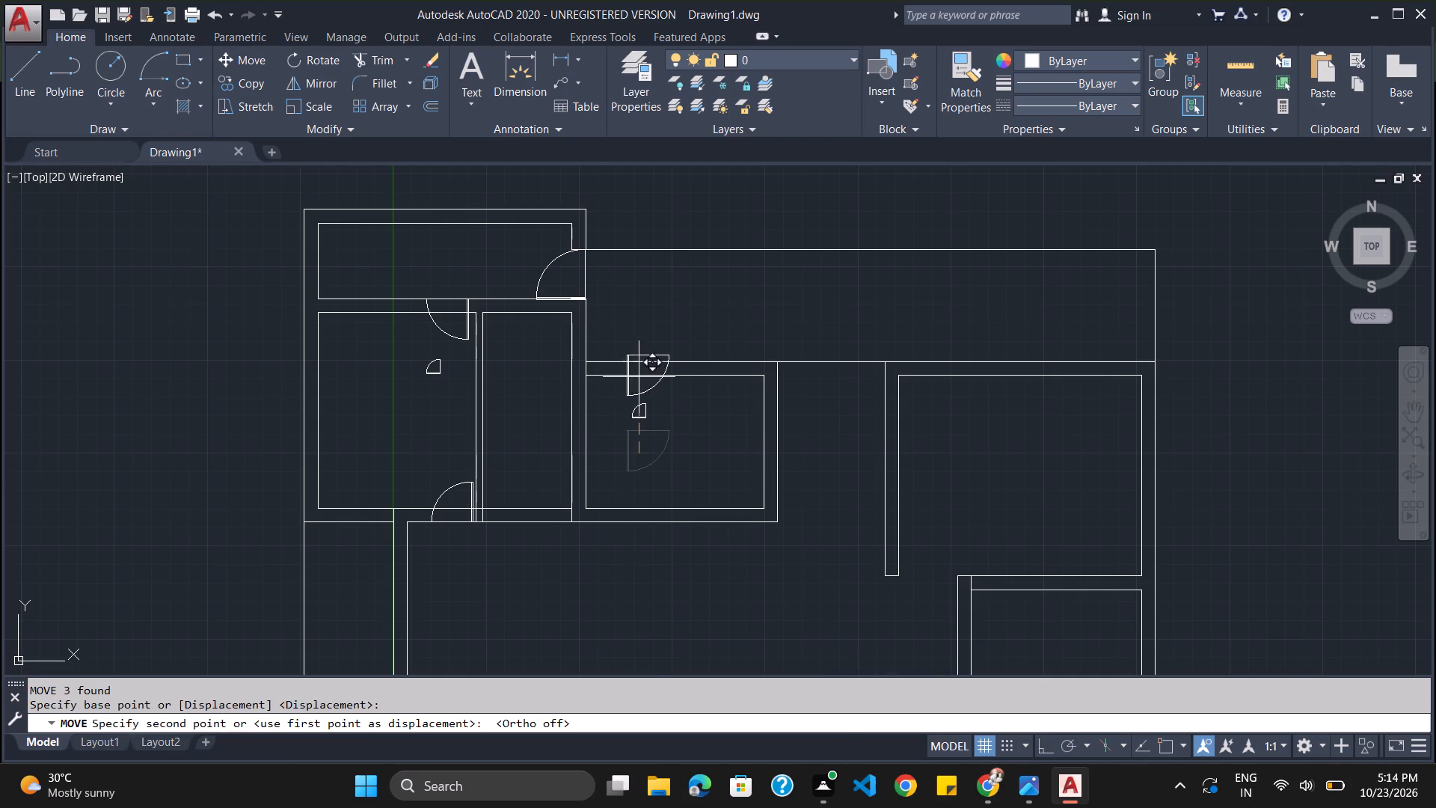
scroll(591, 391, "up", 4)
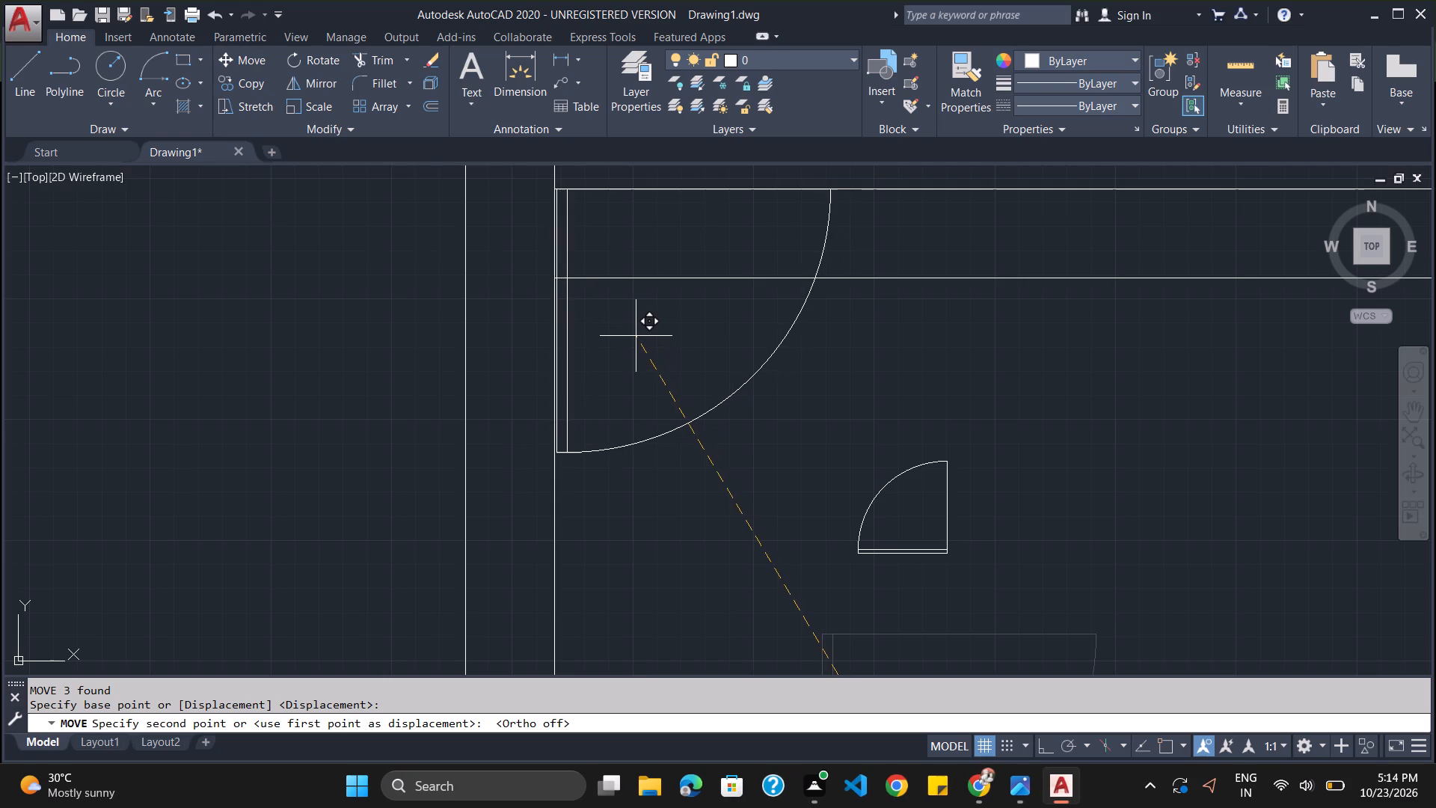
left_click(633, 336)
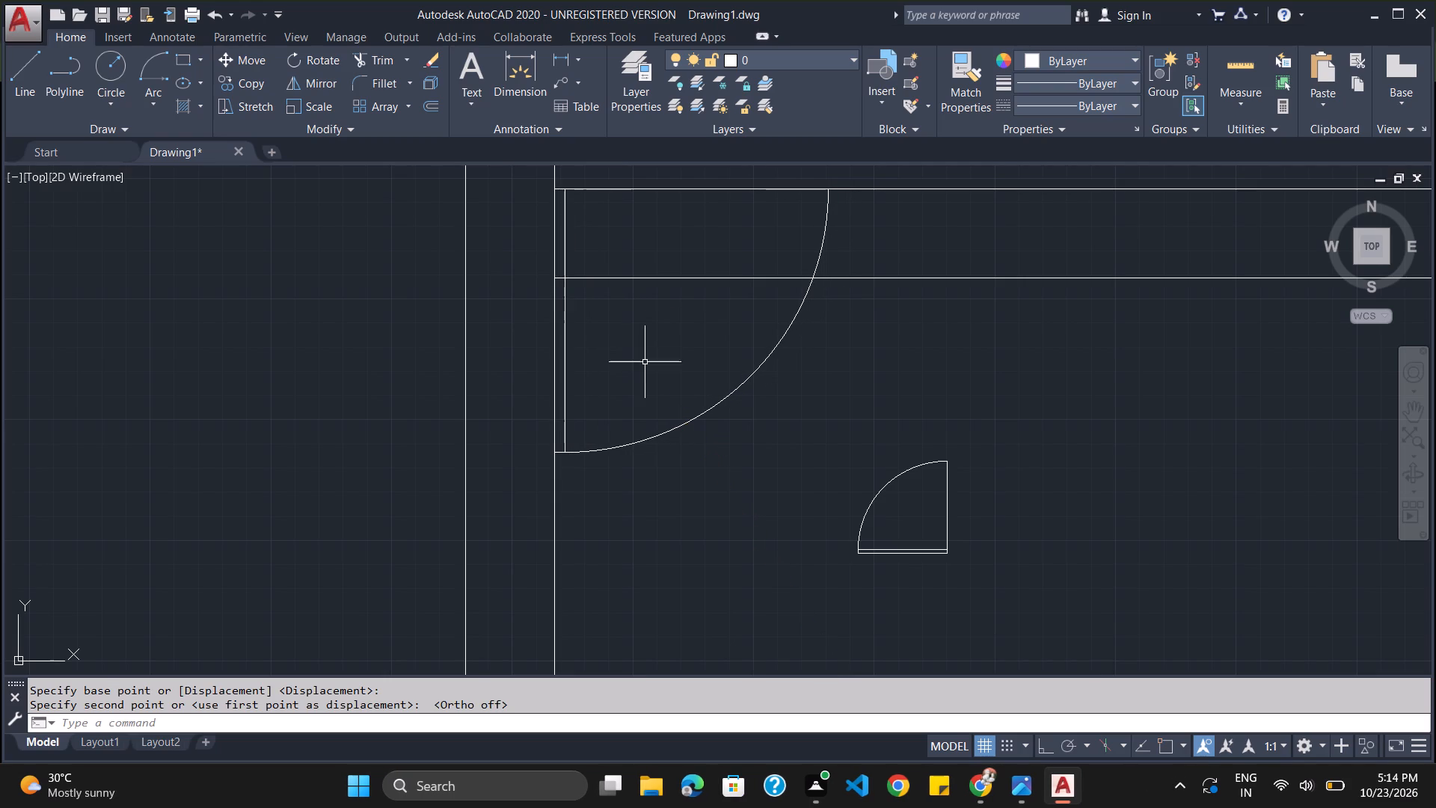
Delete the leftover small door symbol inside the middle room.
scroll(645, 362, "down", 6)
scroll(659, 414, "up", 1)
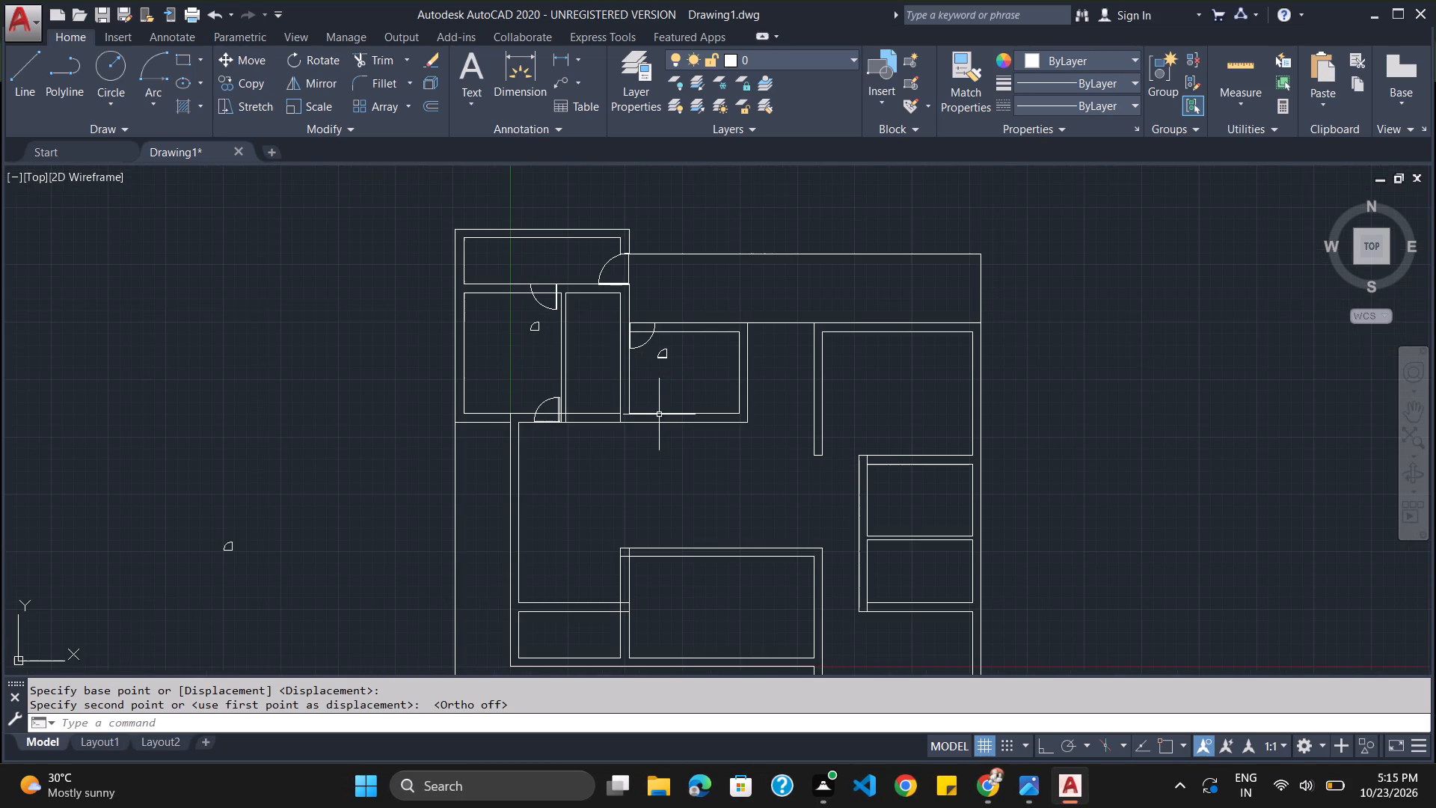
left_click(663, 355)
scroll(666, 359, "up", 3)
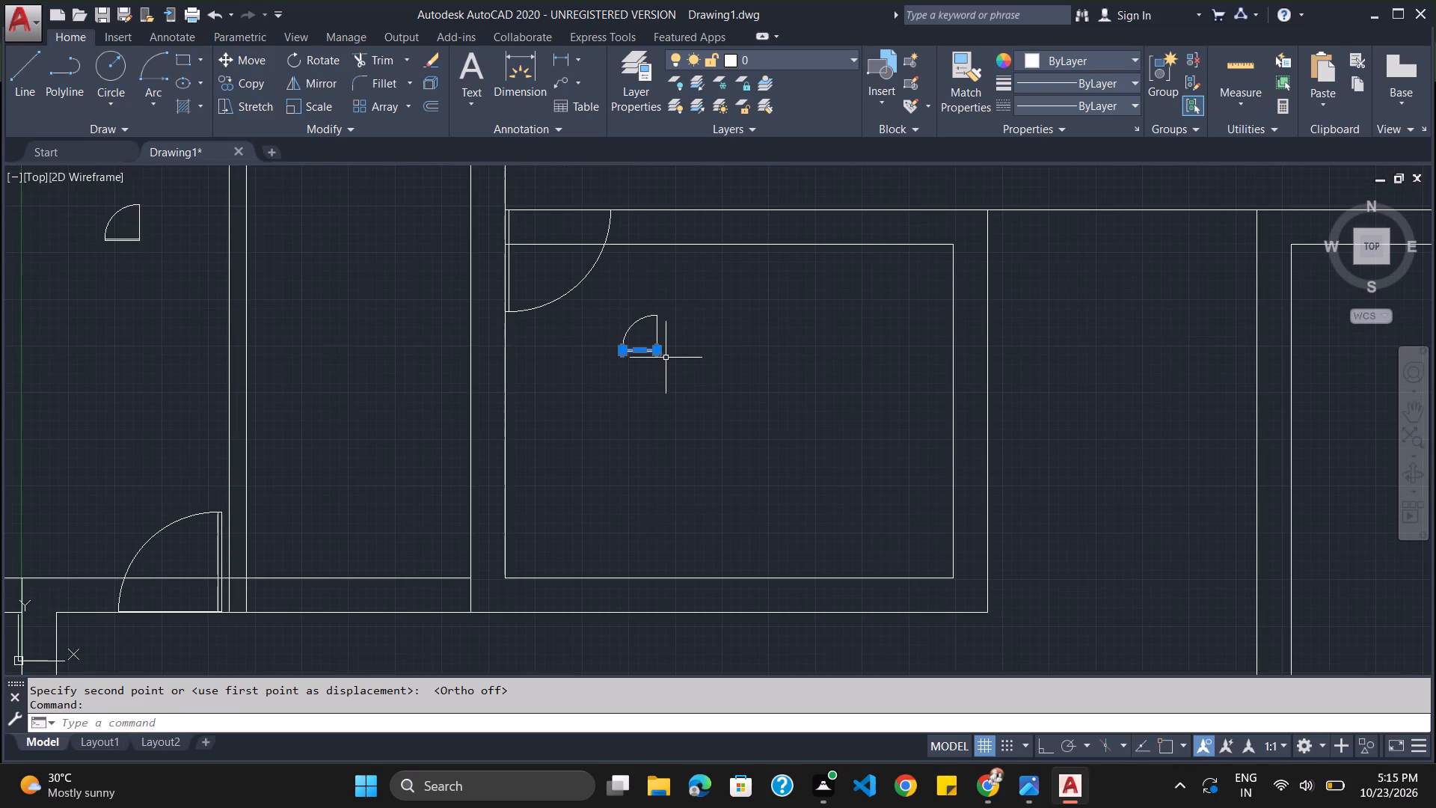
left_click_drag(666, 302, 696, 334)
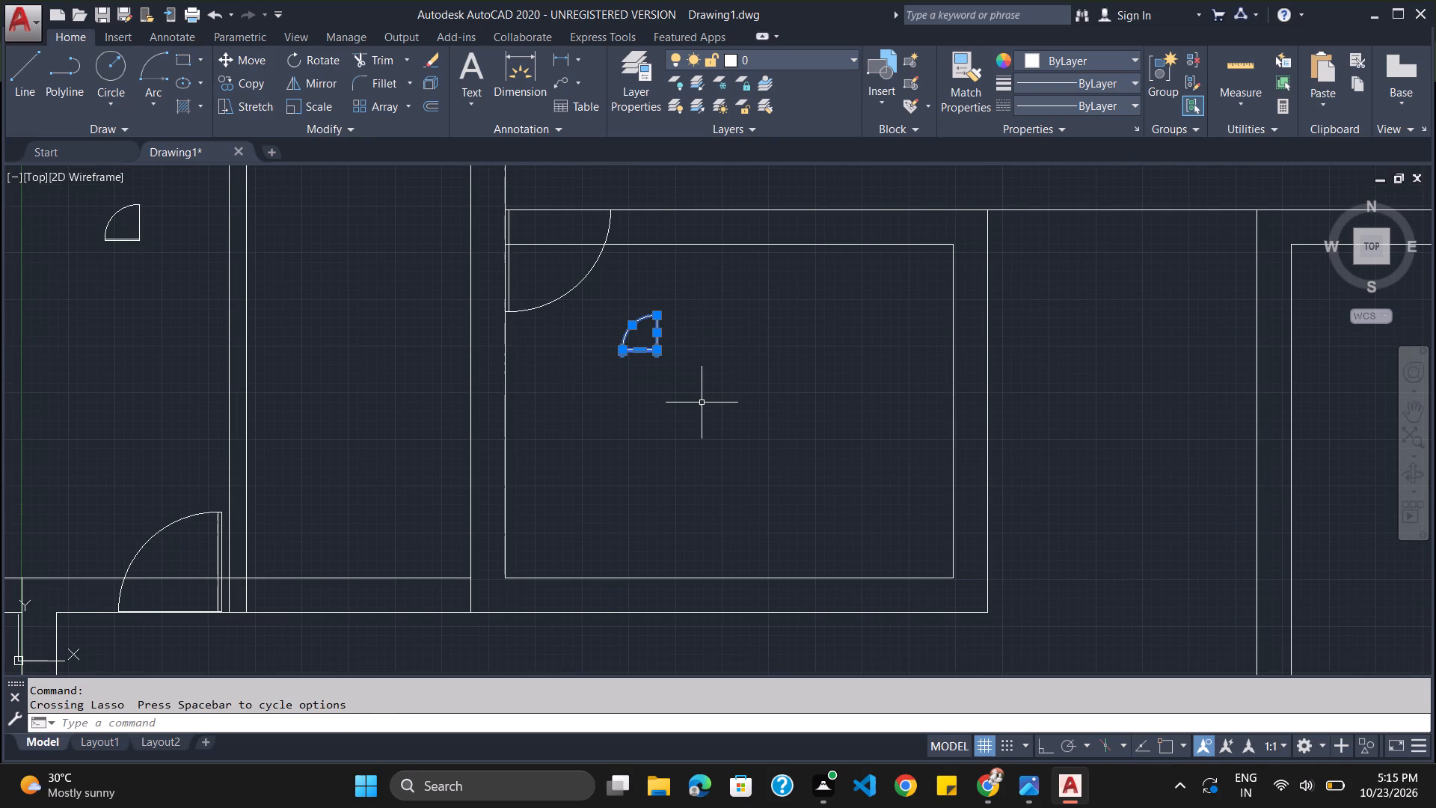
key("Delete")
Delete the leftover small door symbol inside the room west of the narrow room.
scroll(597, 386, "down", 4)
scroll(517, 356, "up", 2)
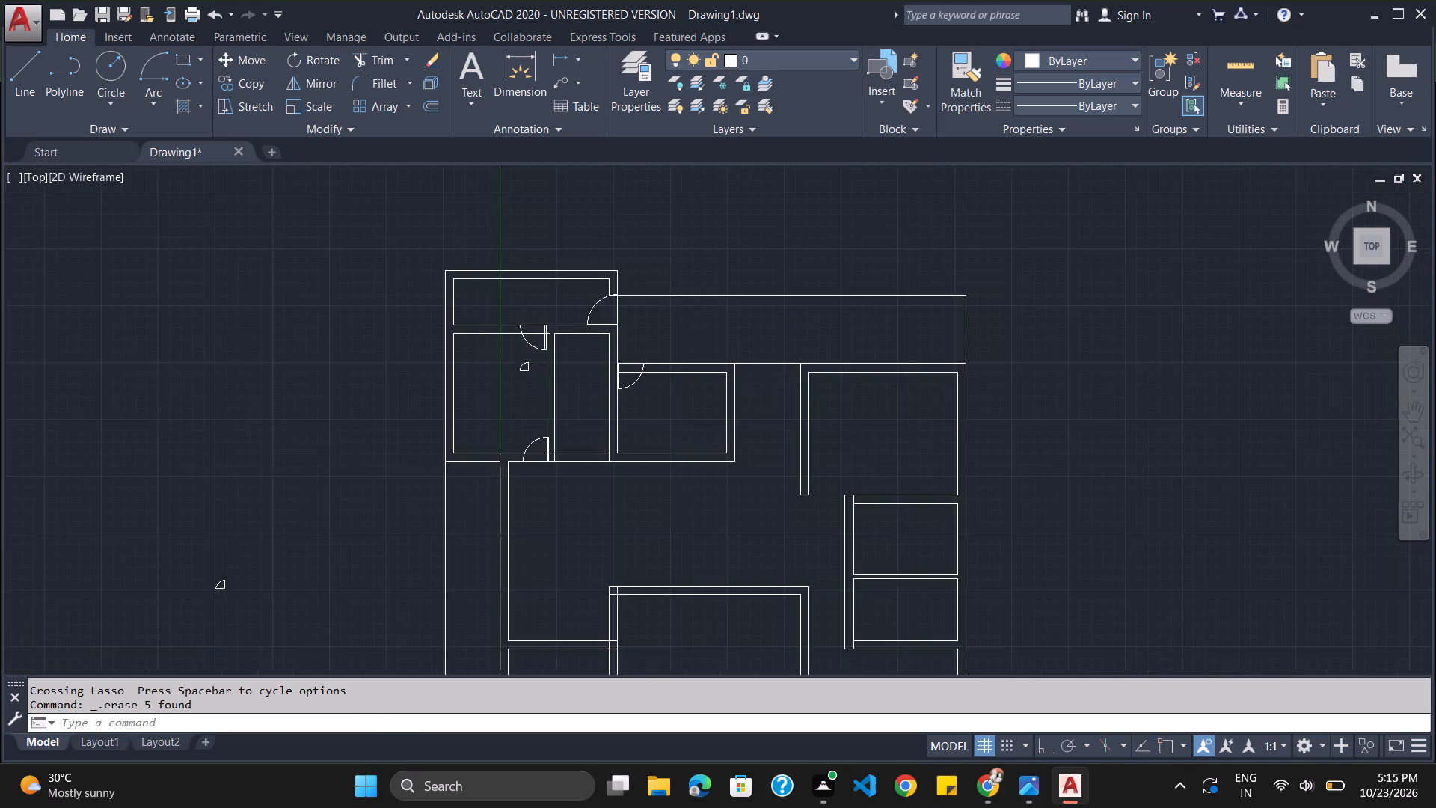
scroll(517, 356, "up", 1)
left_click_drag(528, 362, 561, 394)
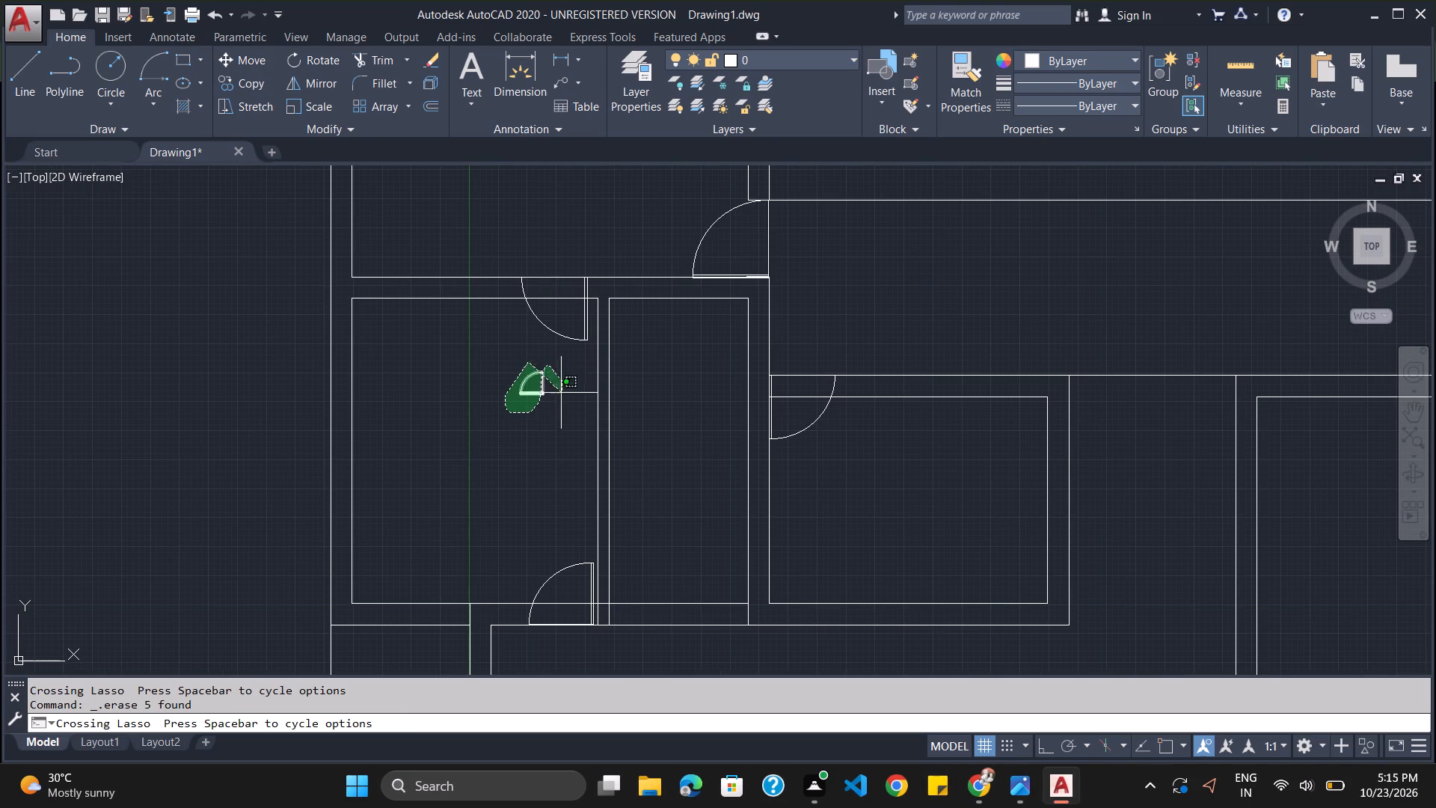
left_click_drag(561, 394, 516, 408)
key("Delete")
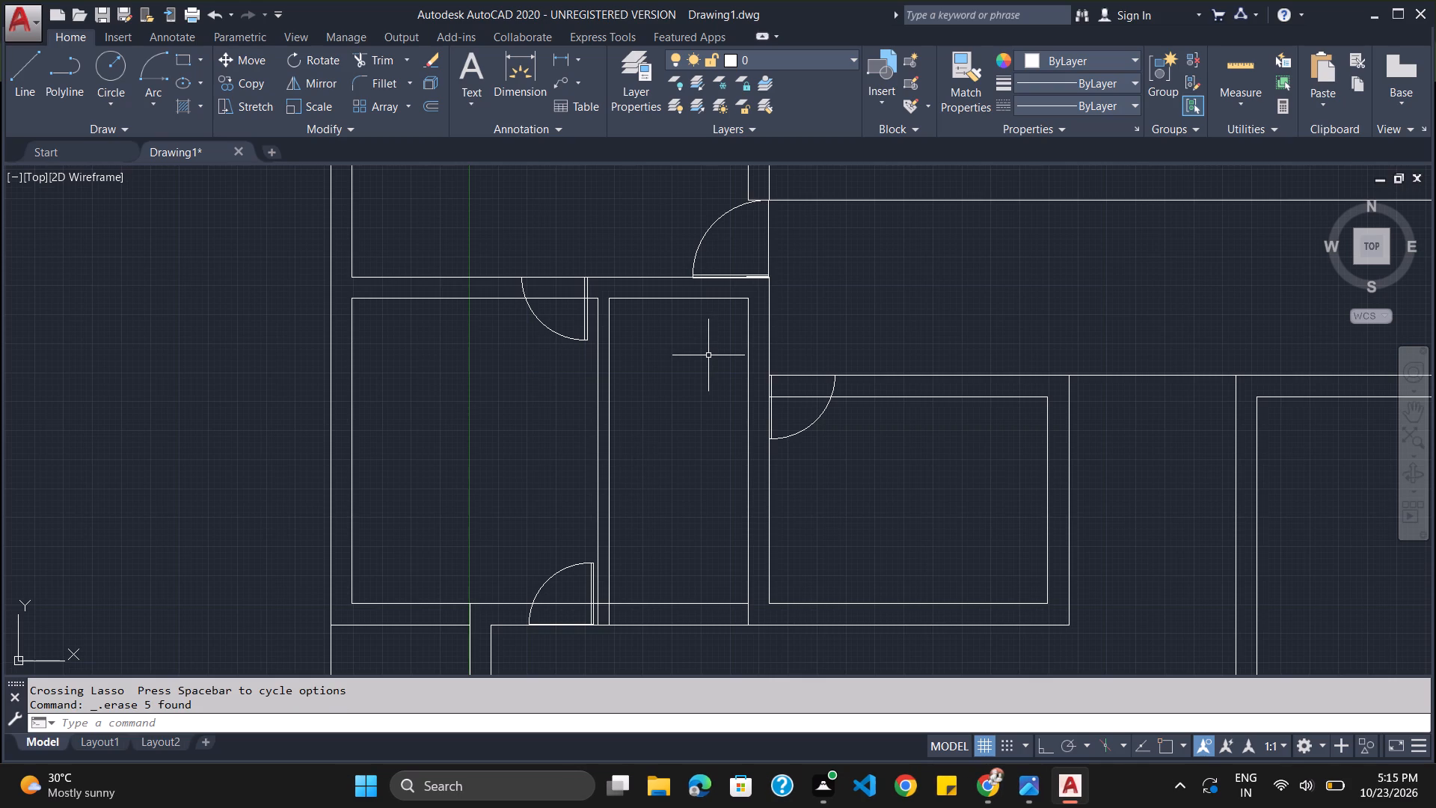
Offset the narrow room's inner north wall line 1500 mm southward into the room.
scroll(698, 434, "down", 1)
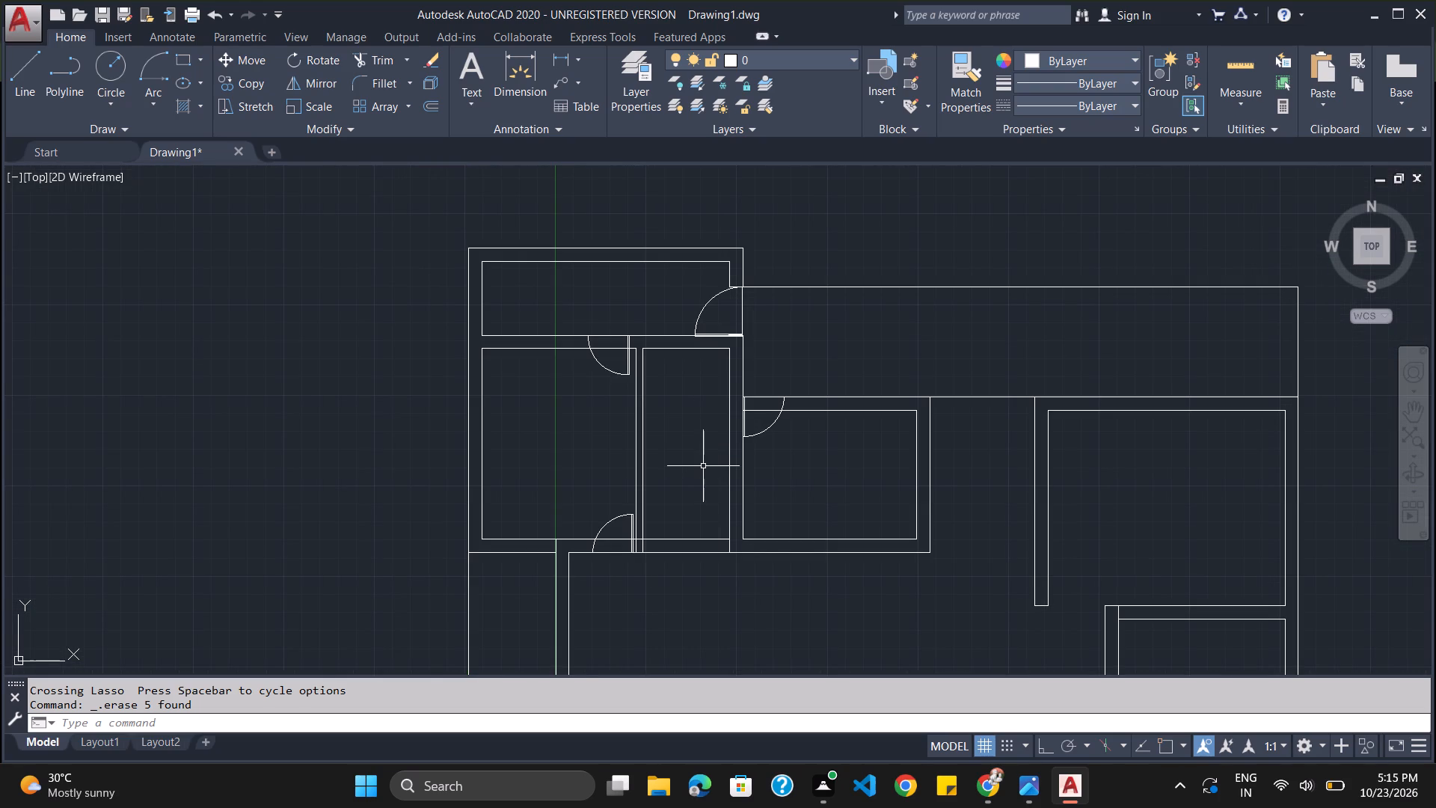
left_click(565, 720)
key("Escape")
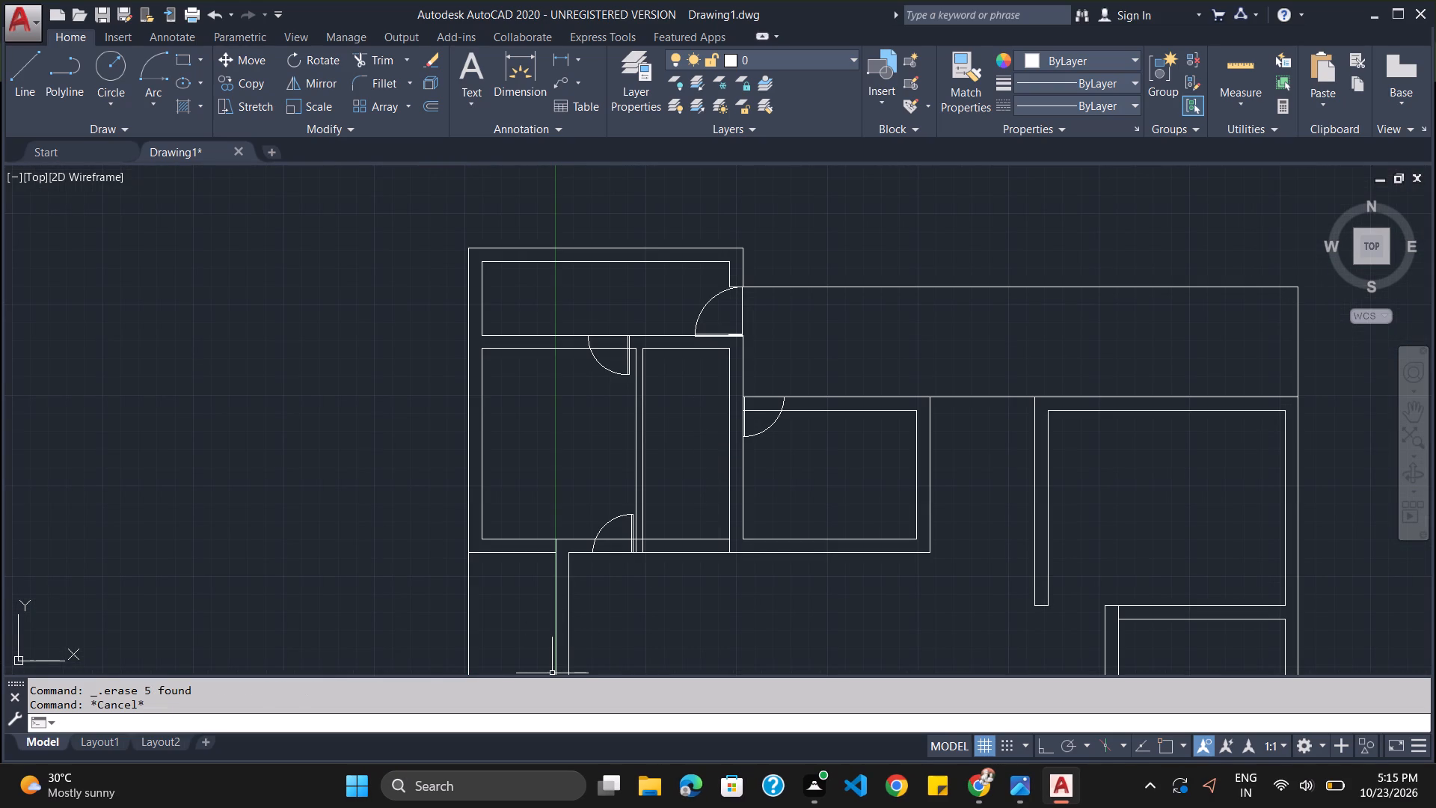
key("o")
key("Return")
type("150")
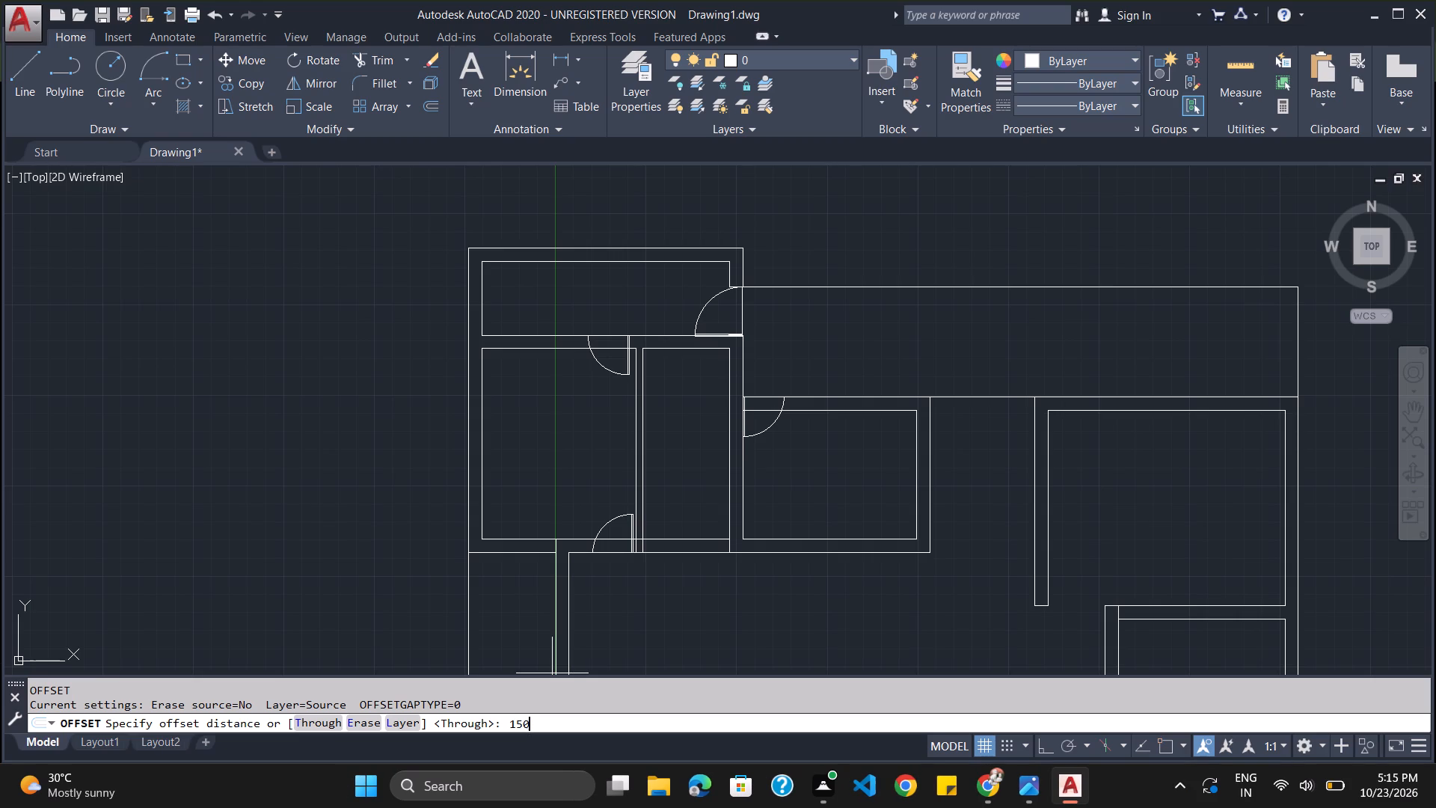
key("0")
key("Return")
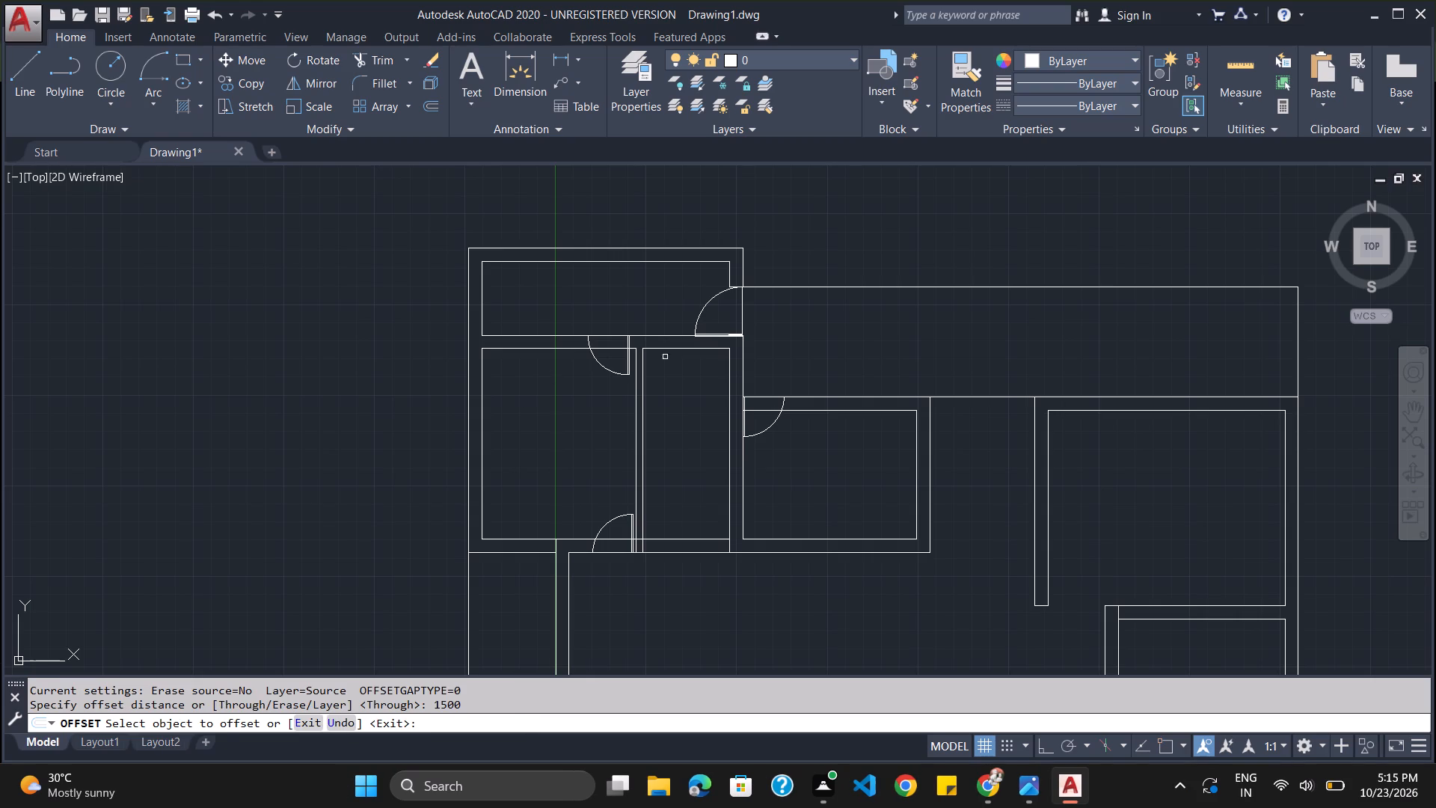
left_click(682, 348)
left_click(681, 391)
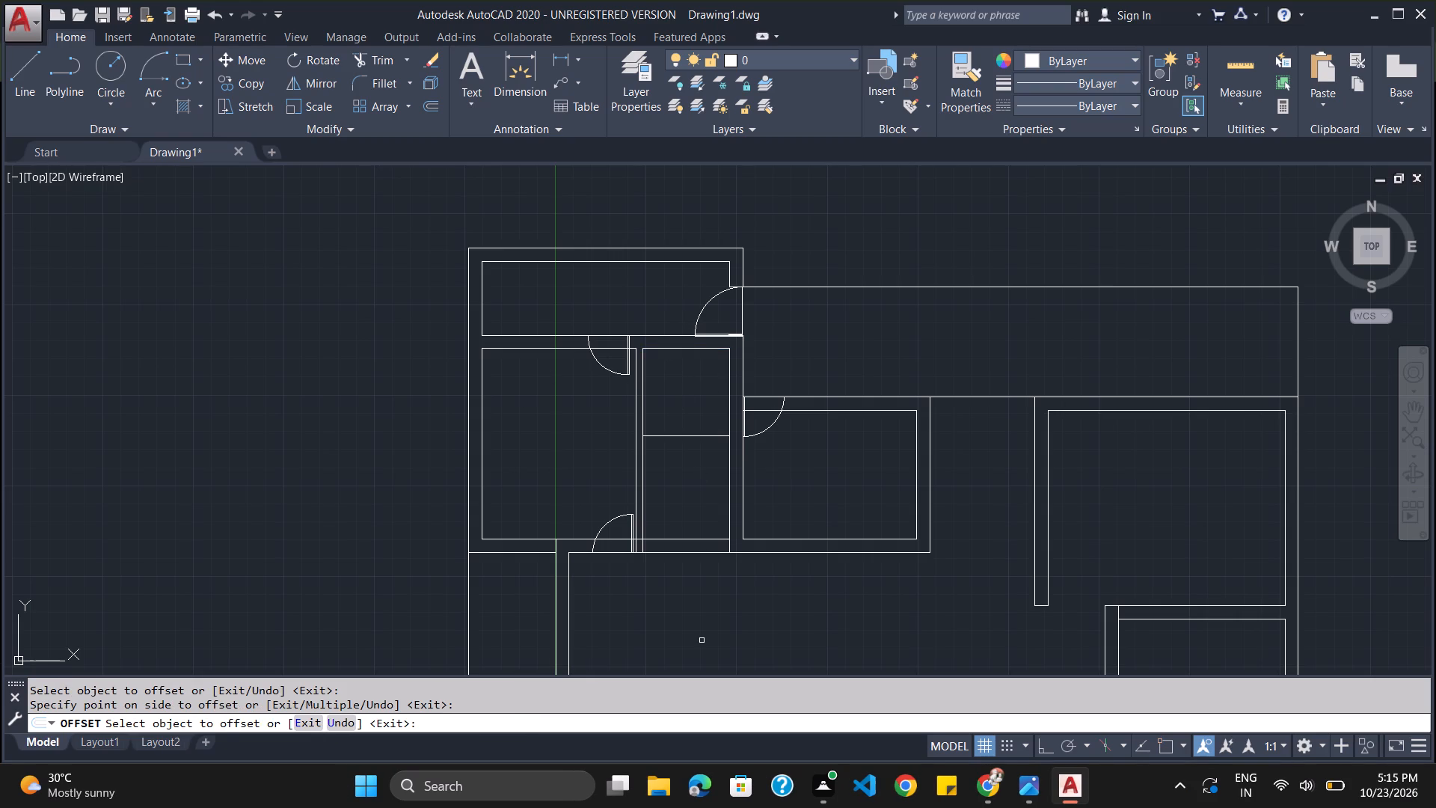
left_click(696, 725)
key("Escape")
Offset the narrow room's new dividing line 115 mm southward to form a partition wall.
key("p")
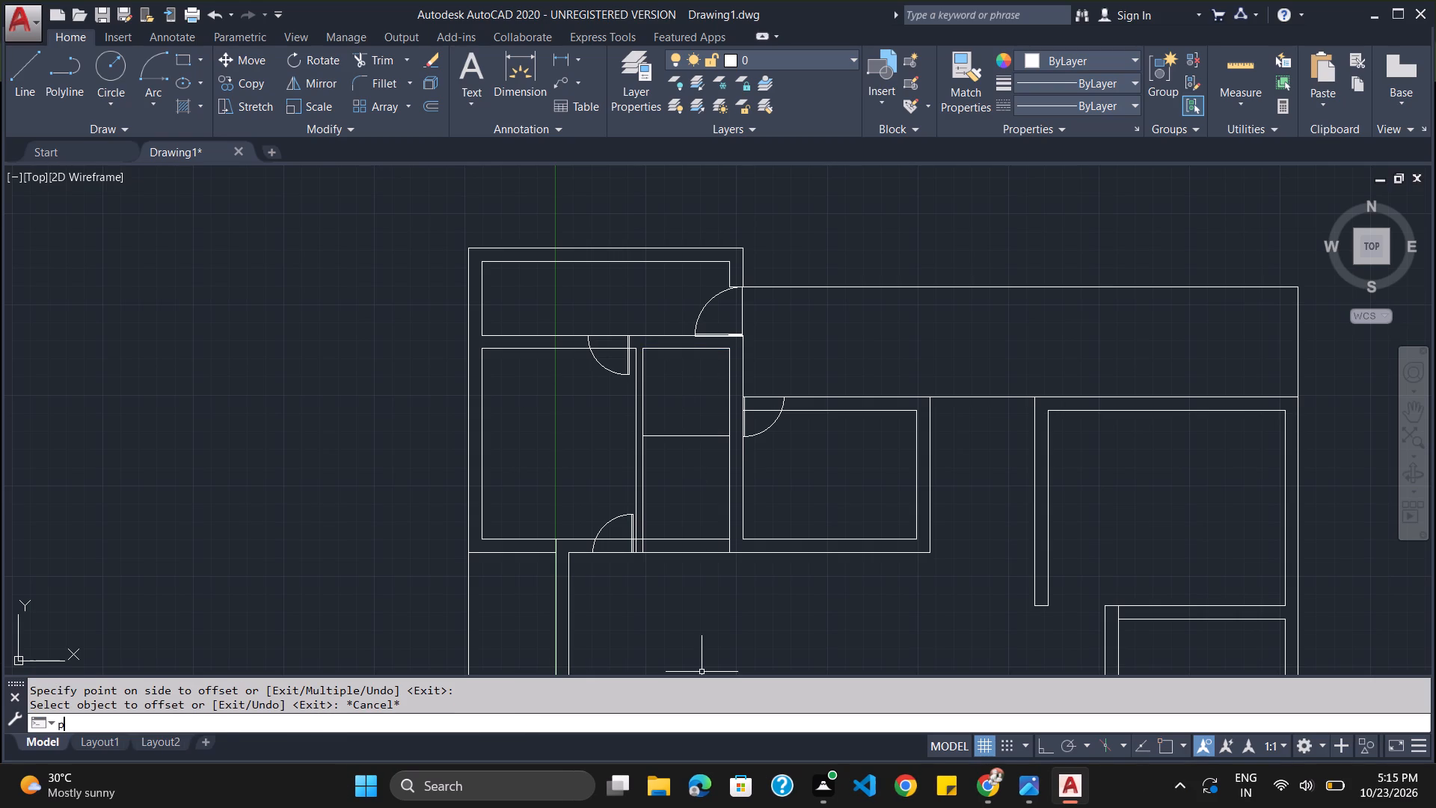
key("BackSpace")
key("o")
key("Return")
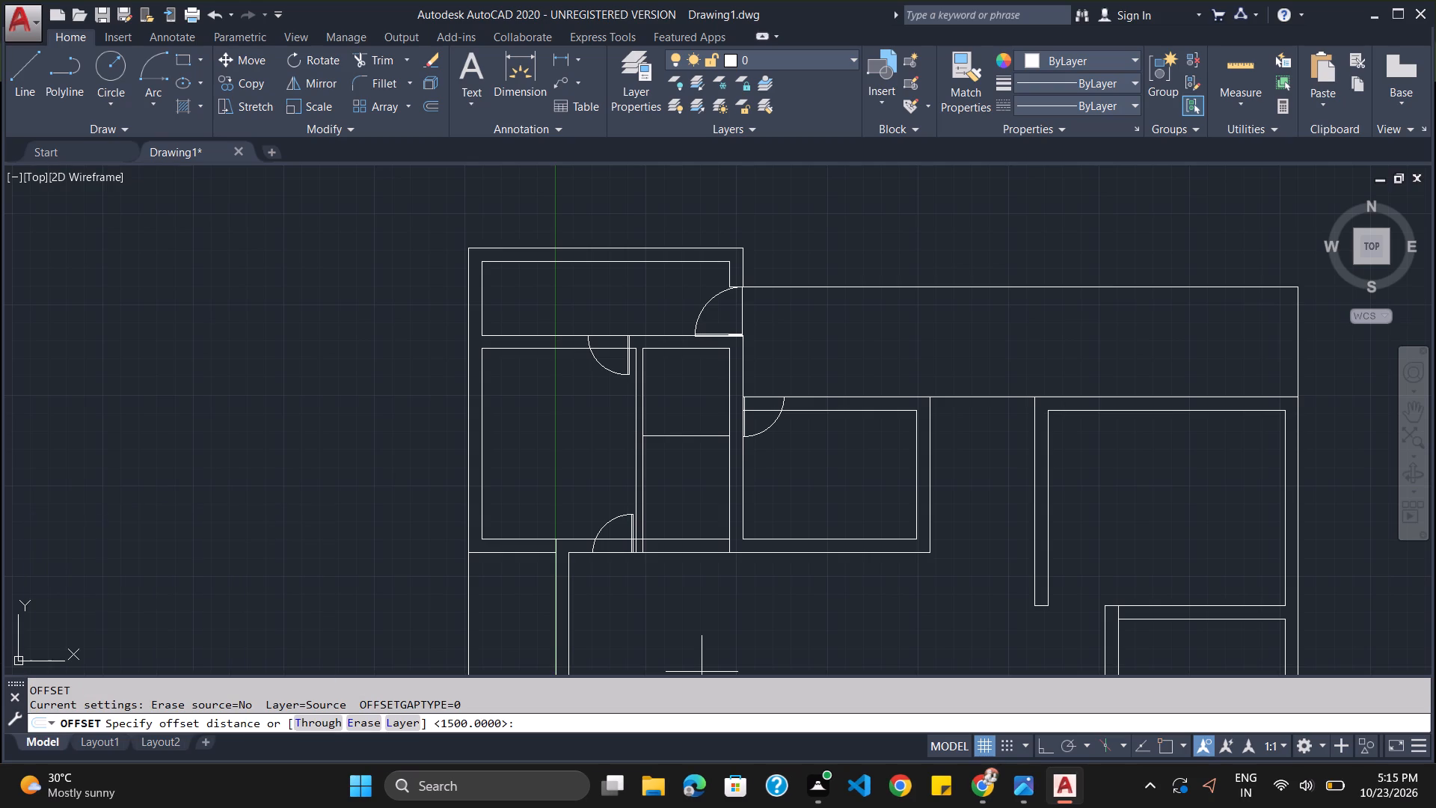
type("115")
key("Return")
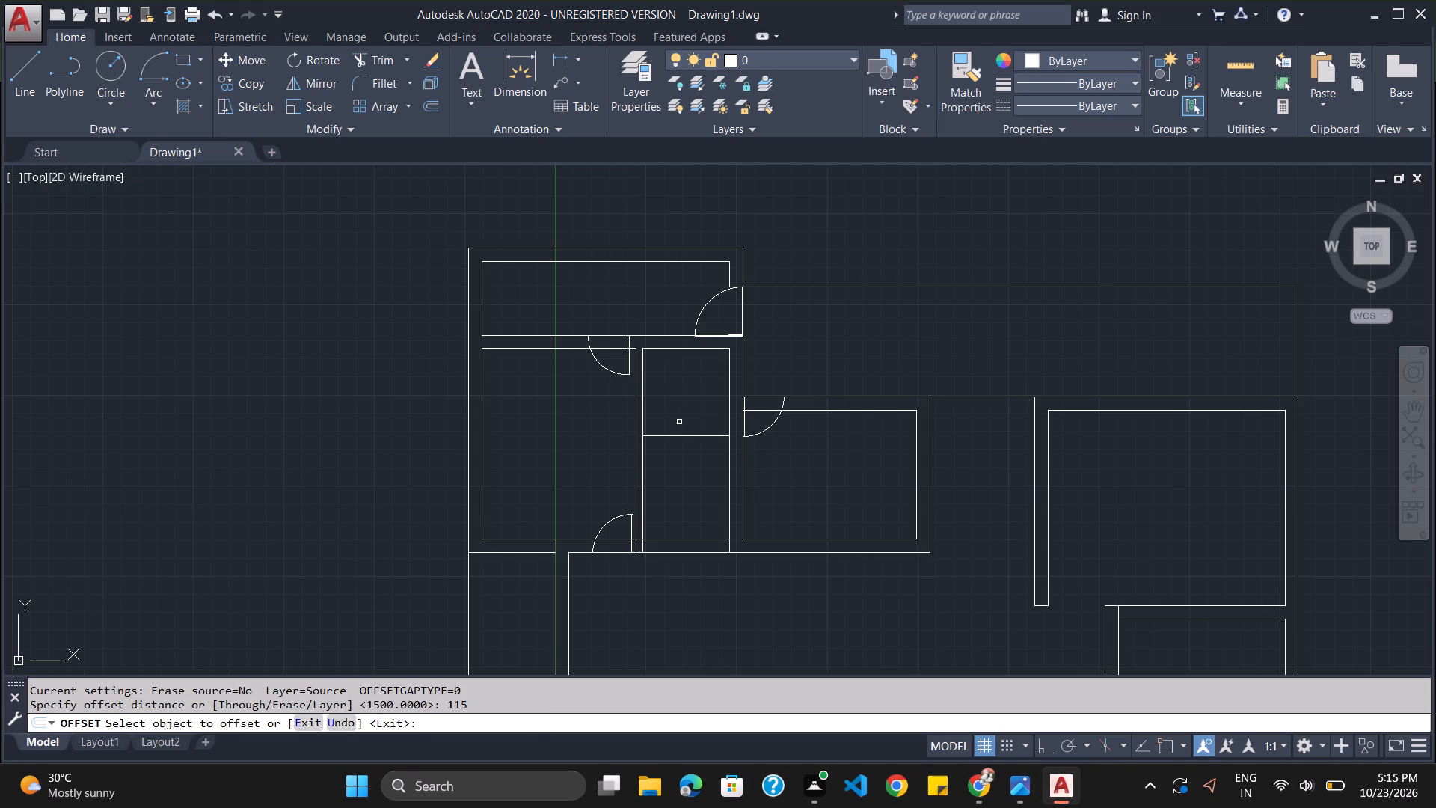
left_click(684, 437)
left_click(687, 452)
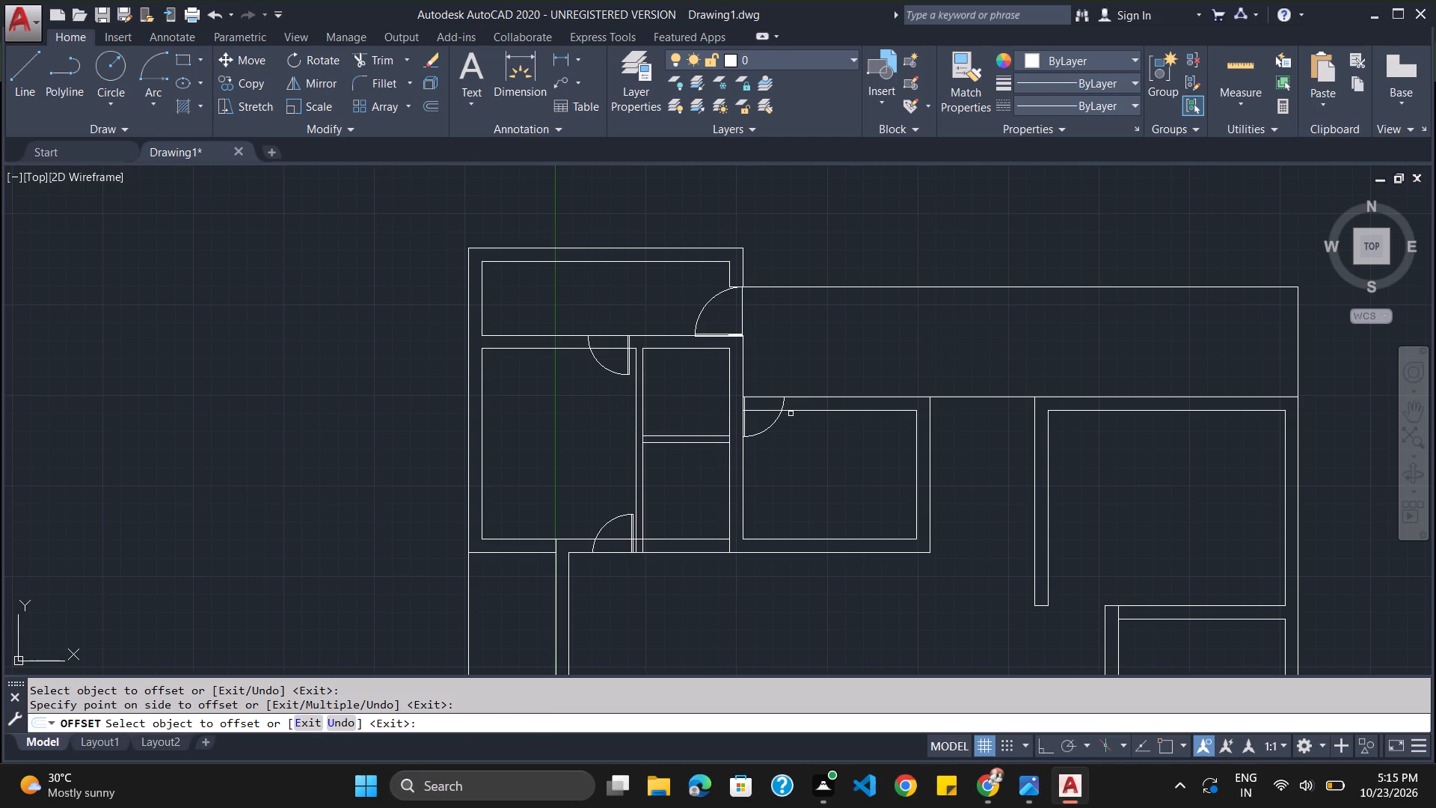
Offset the leaf of the west room's south-wall door outward by 115 mm.
left_click(631, 532)
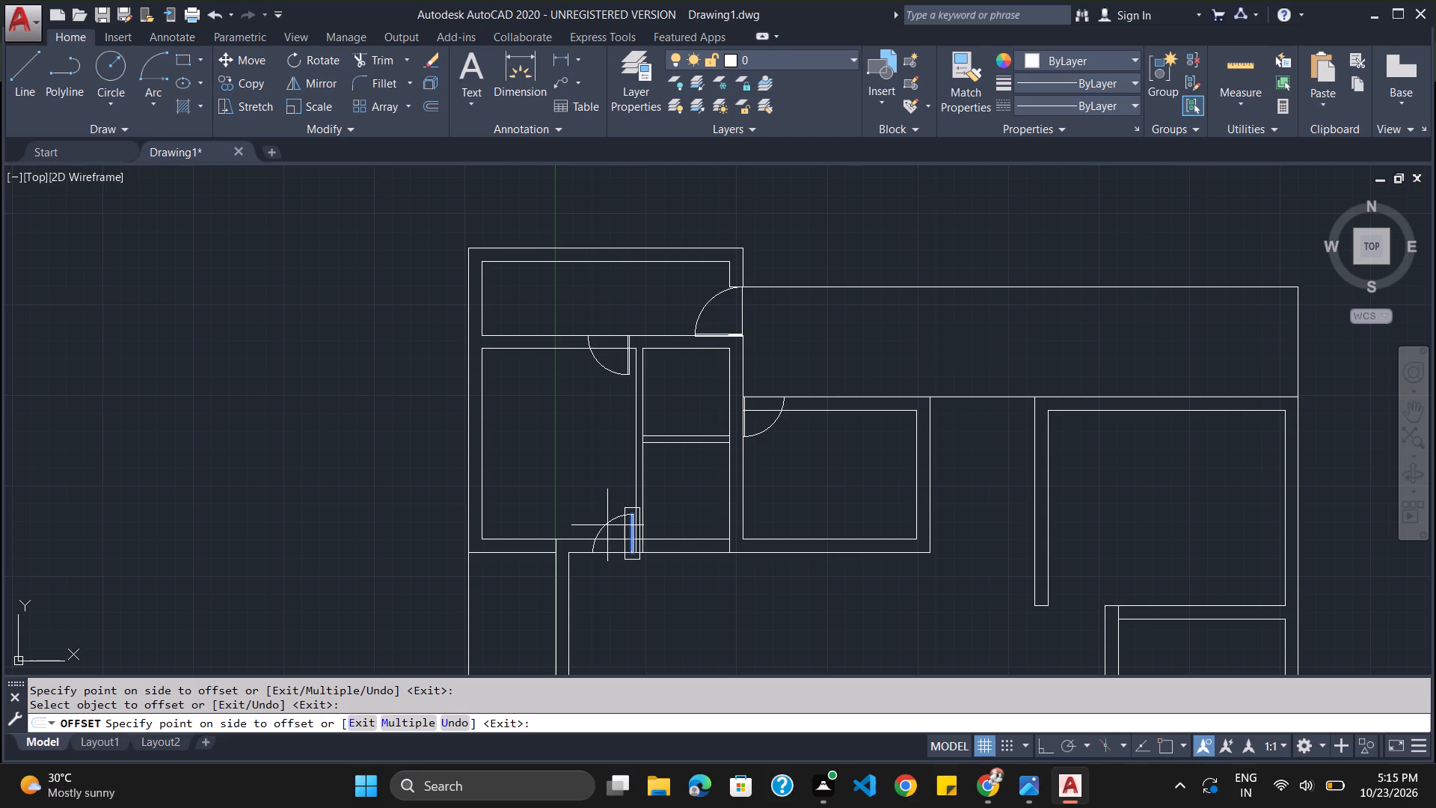
left_click(607, 525)
left_click(607, 524)
left_click(613, 551)
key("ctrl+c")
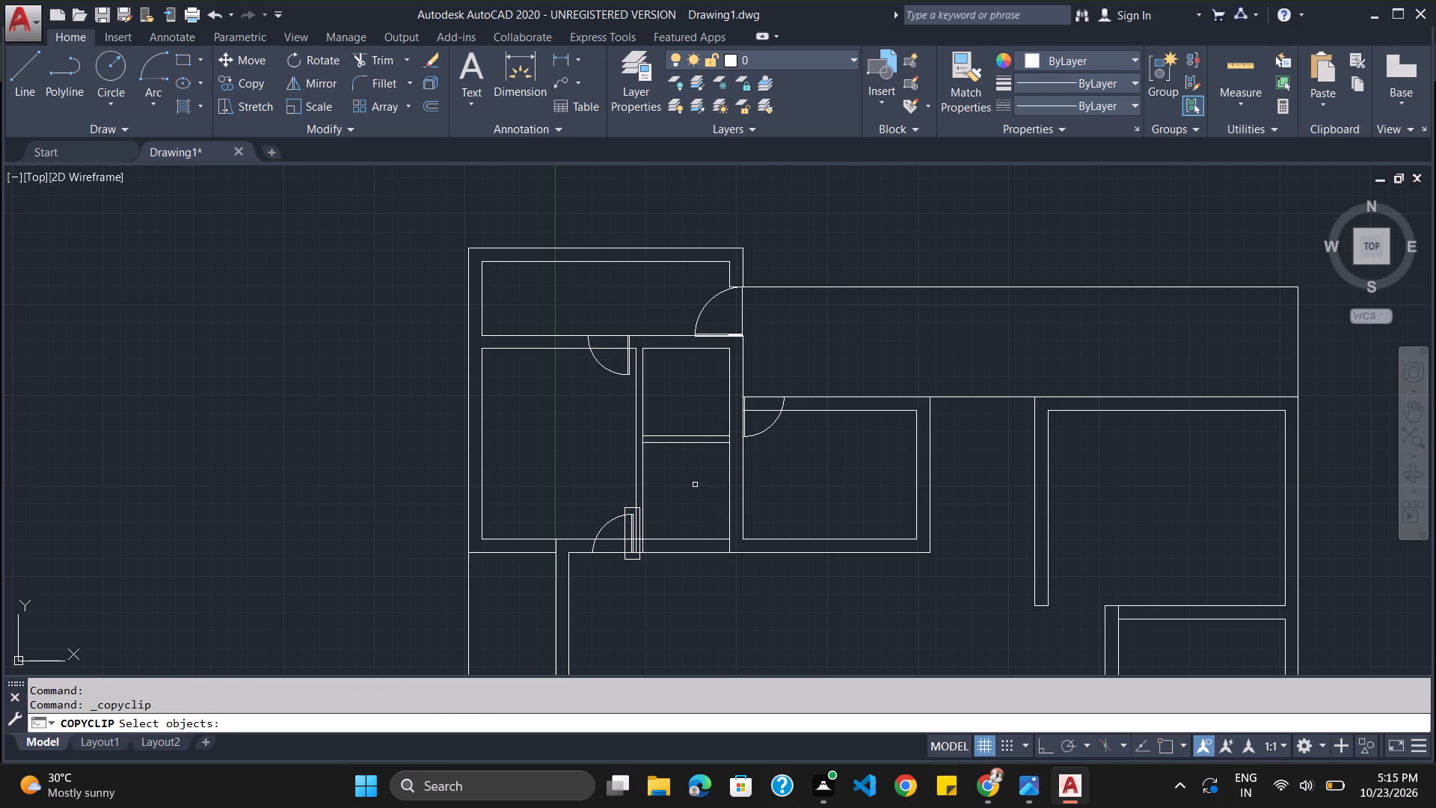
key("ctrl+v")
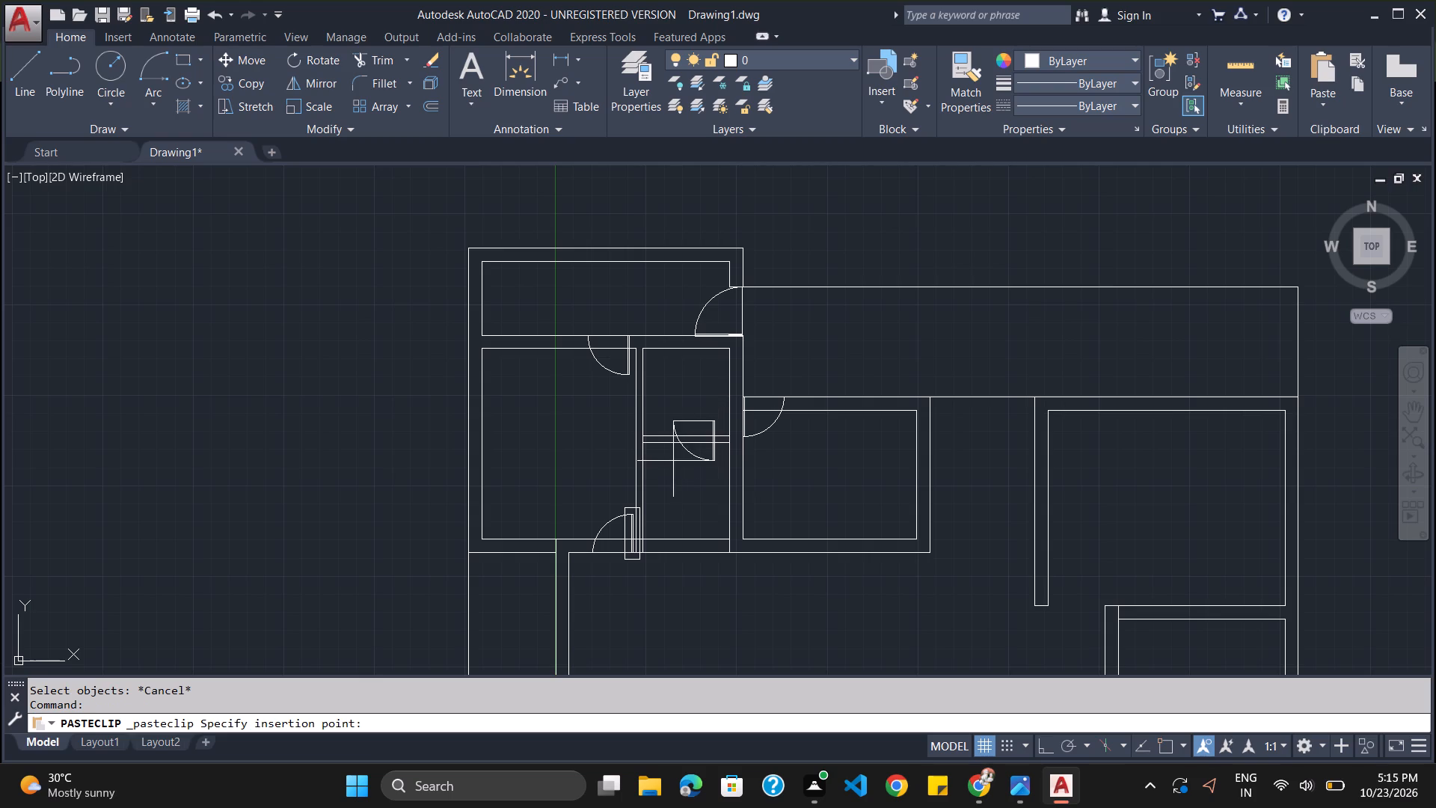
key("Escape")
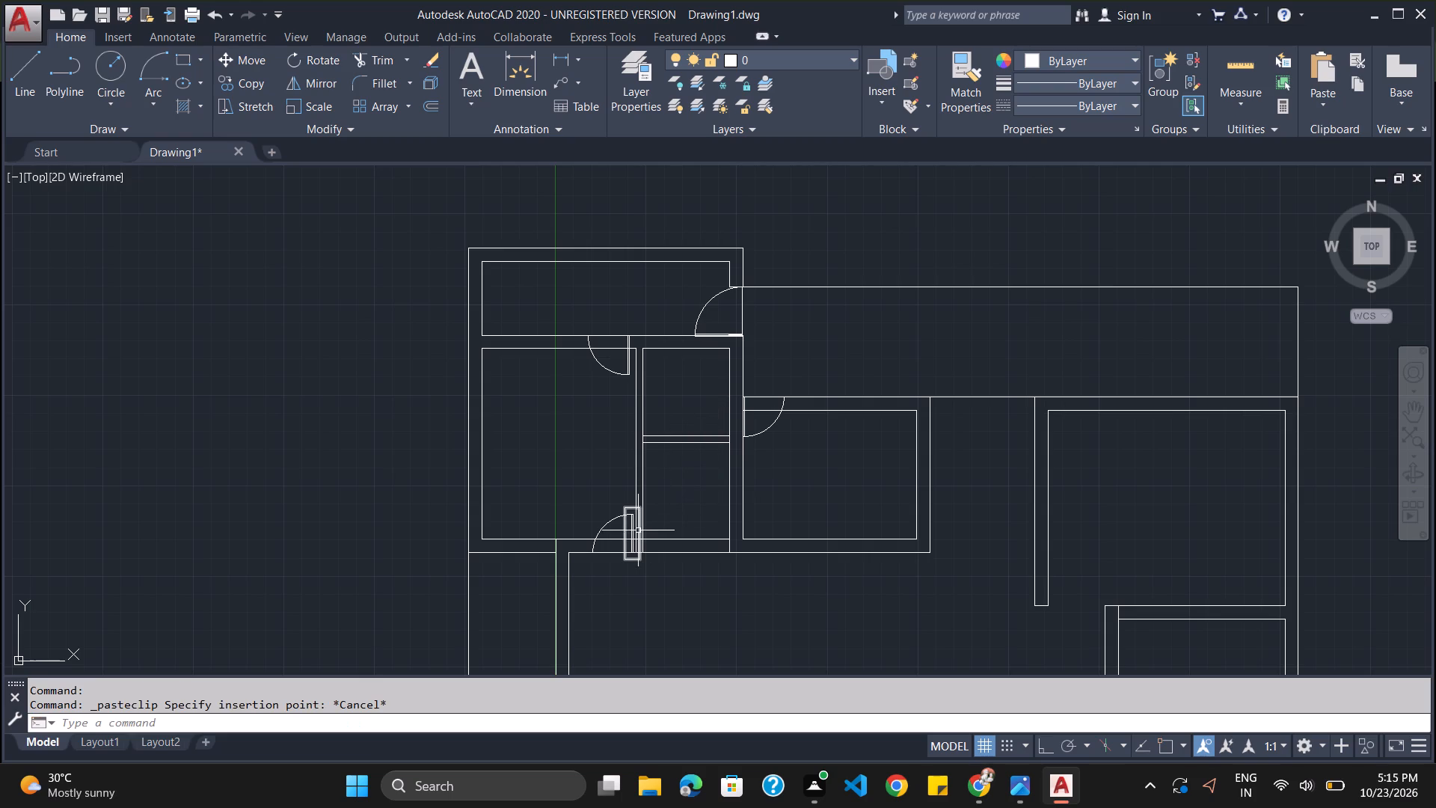
Copy the south-wall door's arc, leaf and horizontal line and paste them on the narrow room's lower partition line, against the east wall.
left_click(619, 518)
left_click(631, 521)
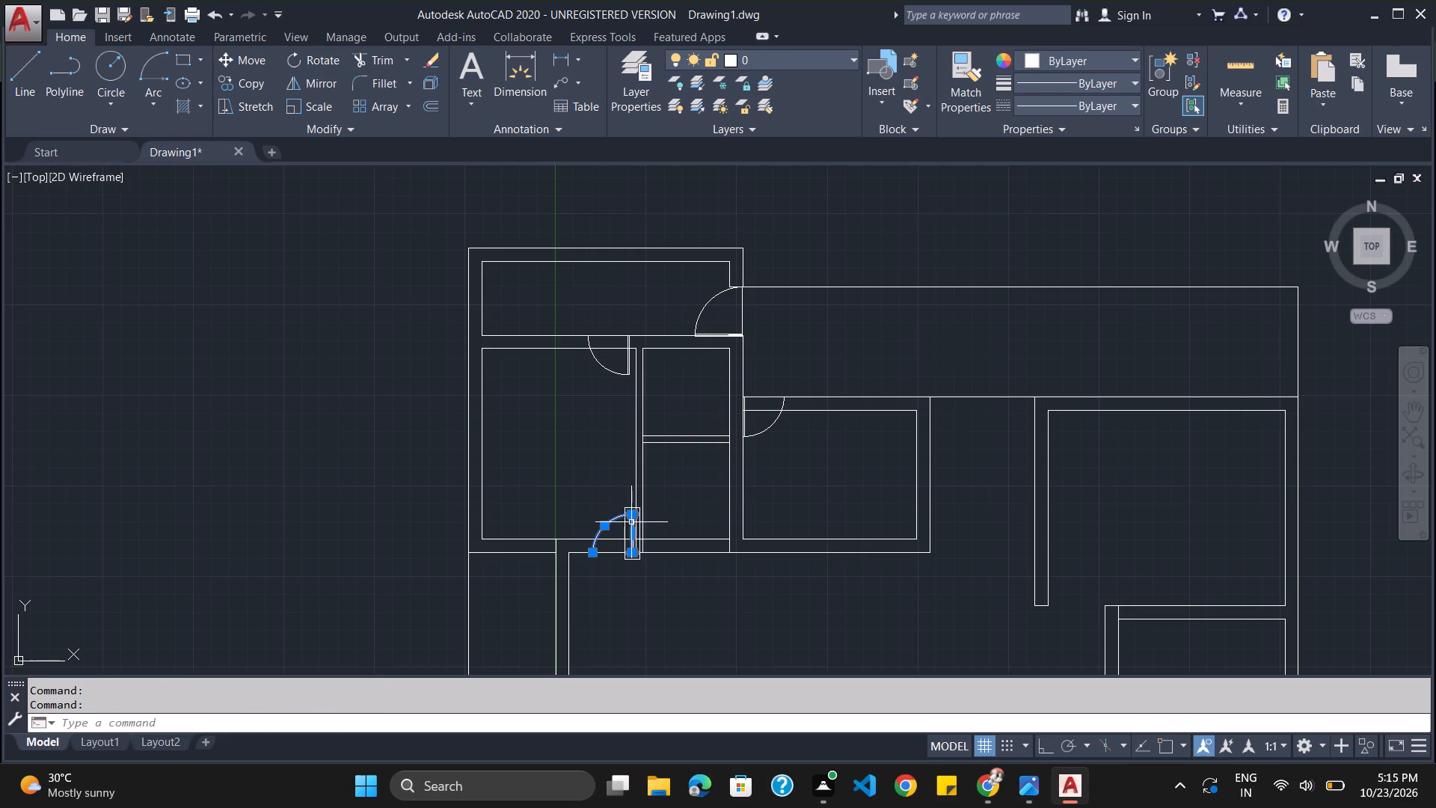
left_click(610, 551)
key("ctrl+c")
key("ctrl+v")
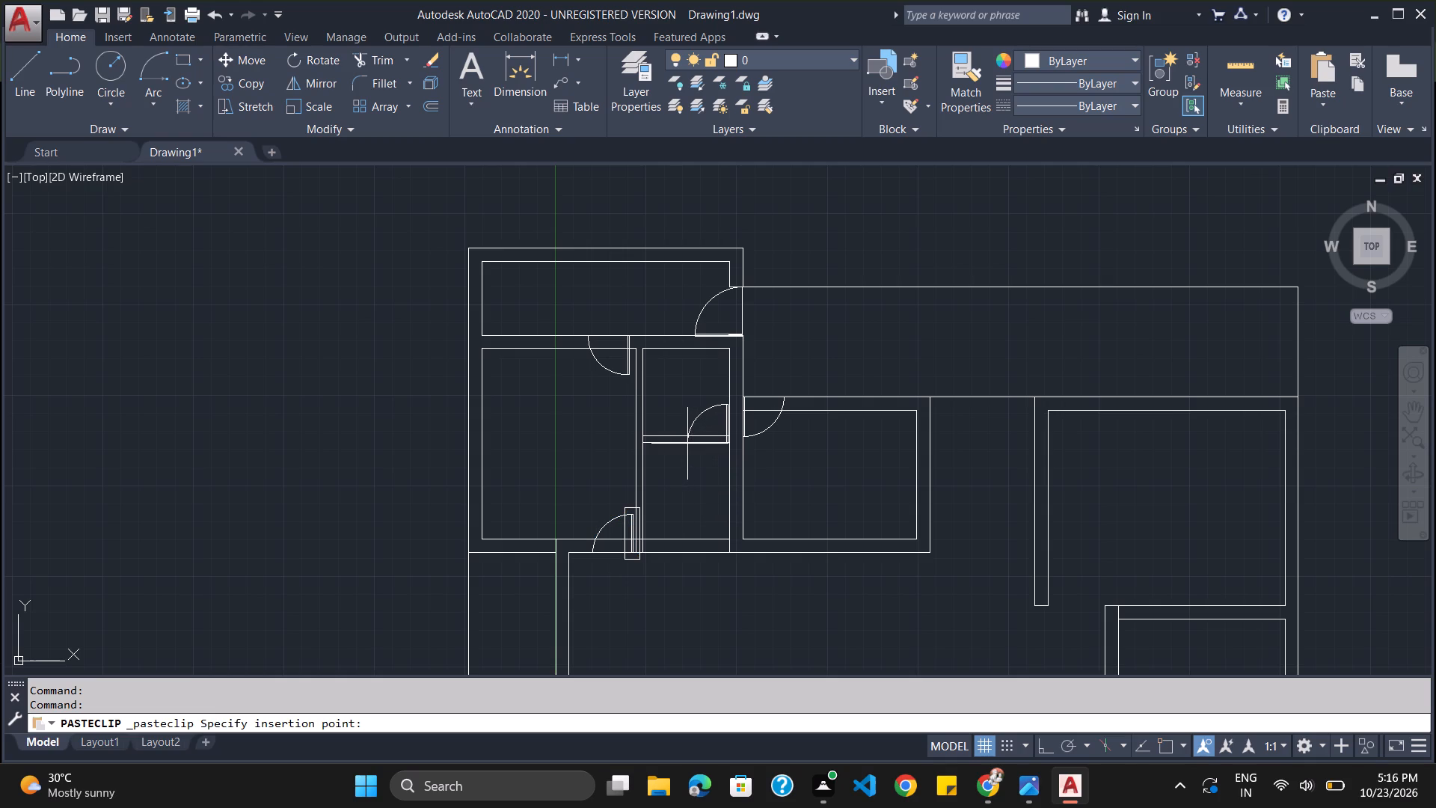
scroll(687, 443, "up", 4)
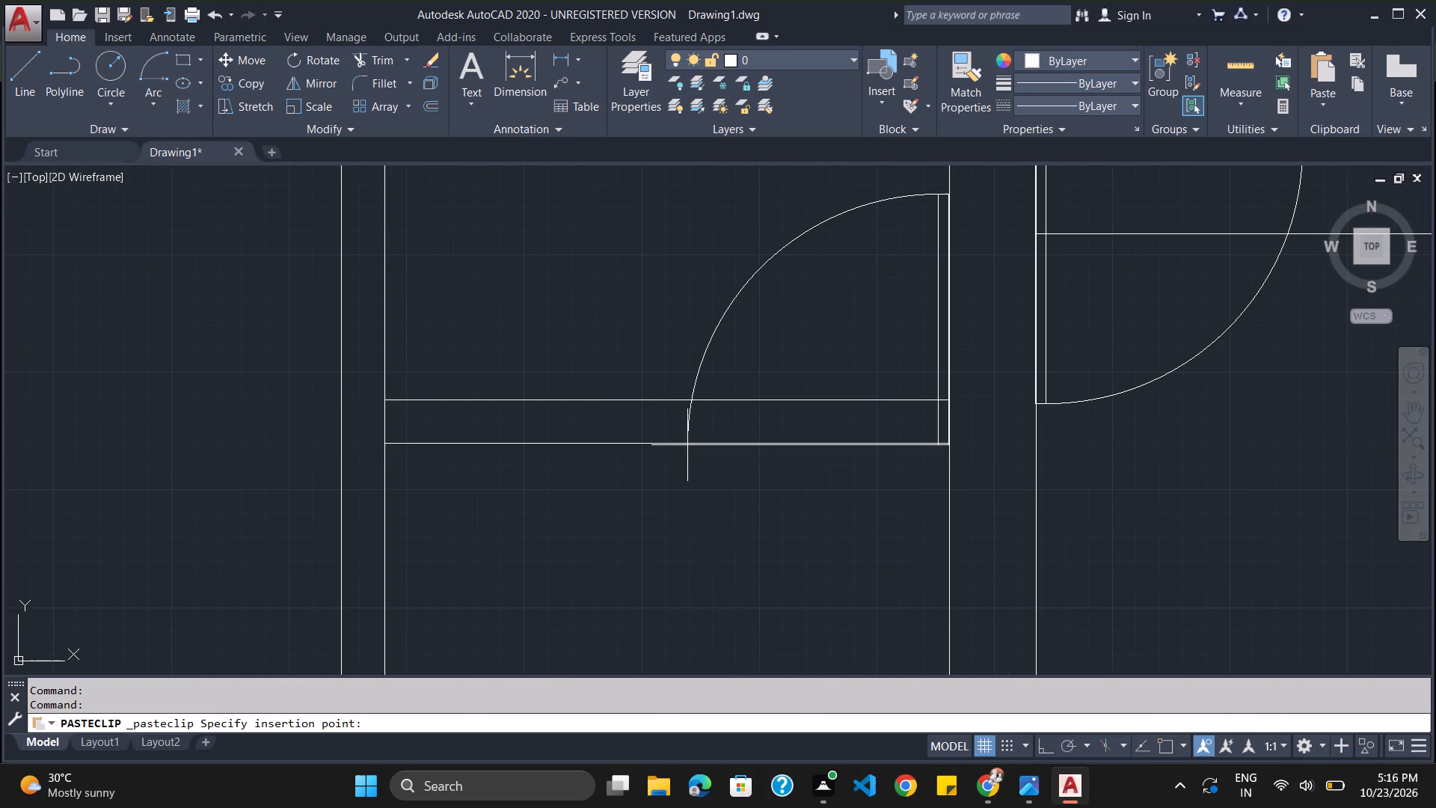
left_click(687, 444)
scroll(723, 462, "down", 5)
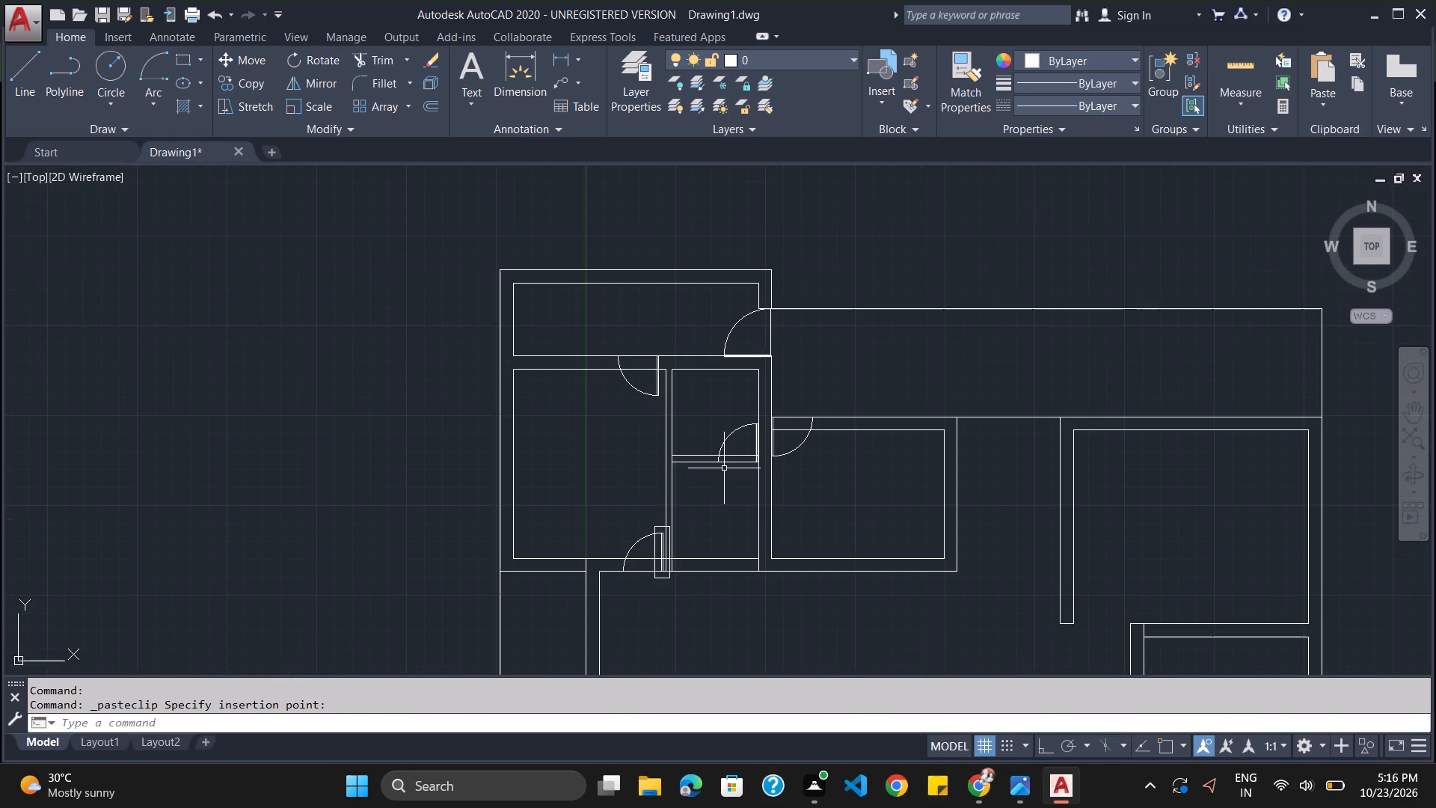
Delete the offset rectangle around the leaf of the west room's south-wall door.
scroll(724, 468, "up", 2)
left_click(615, 563)
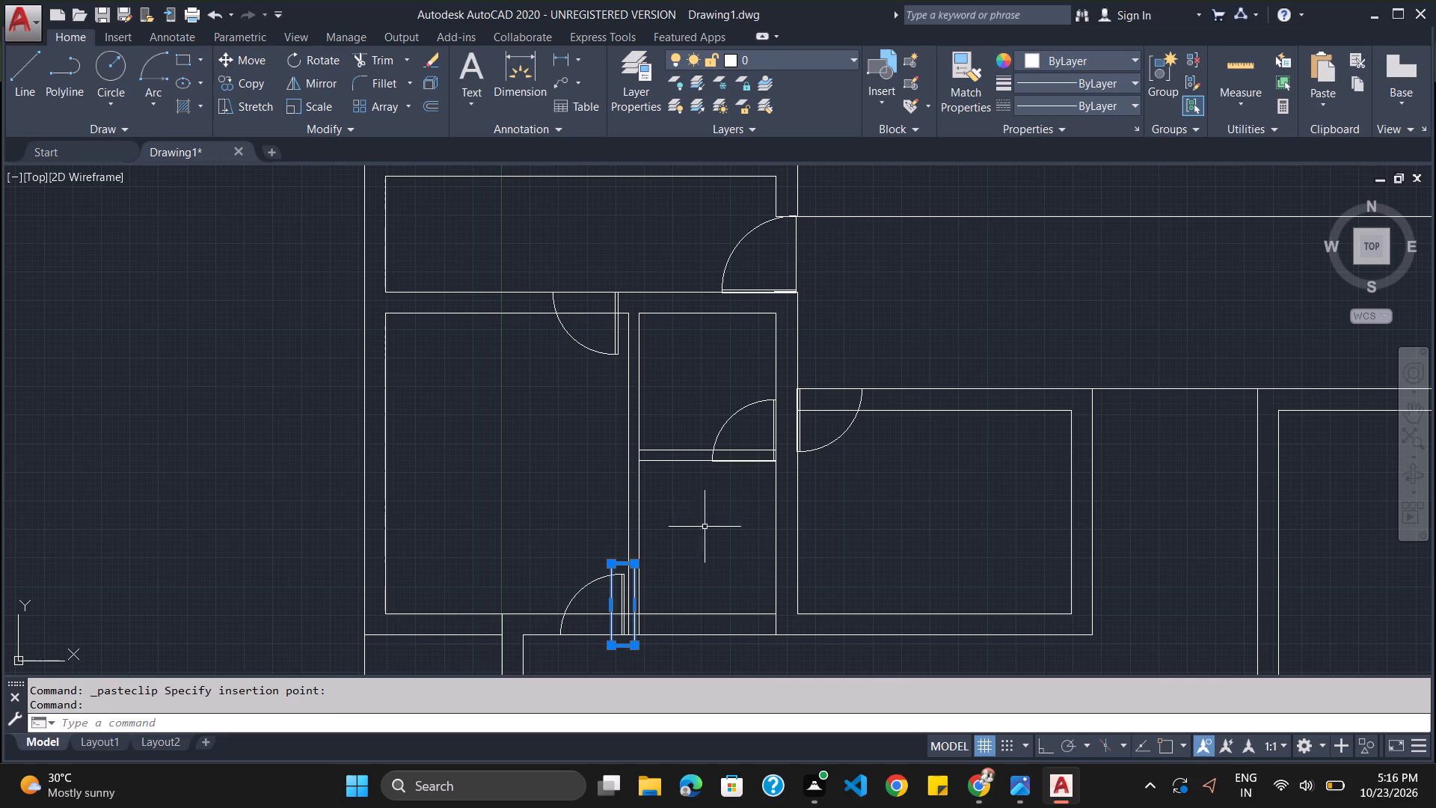
key("Delete")
Paste a copy of the door symbol in the open middle of the northeast room.
scroll(762, 485, "down", 3)
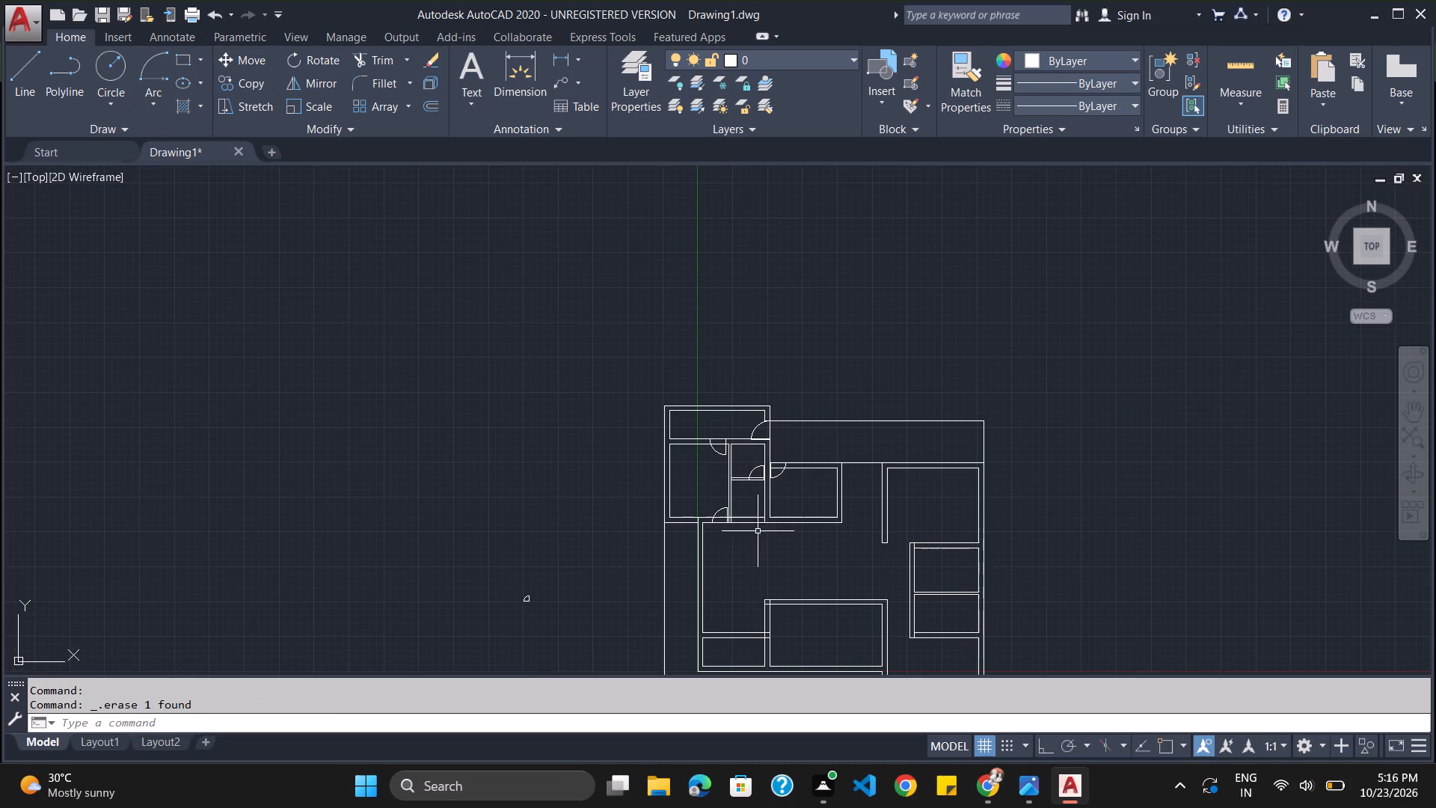
scroll(758, 531, "up", 2)
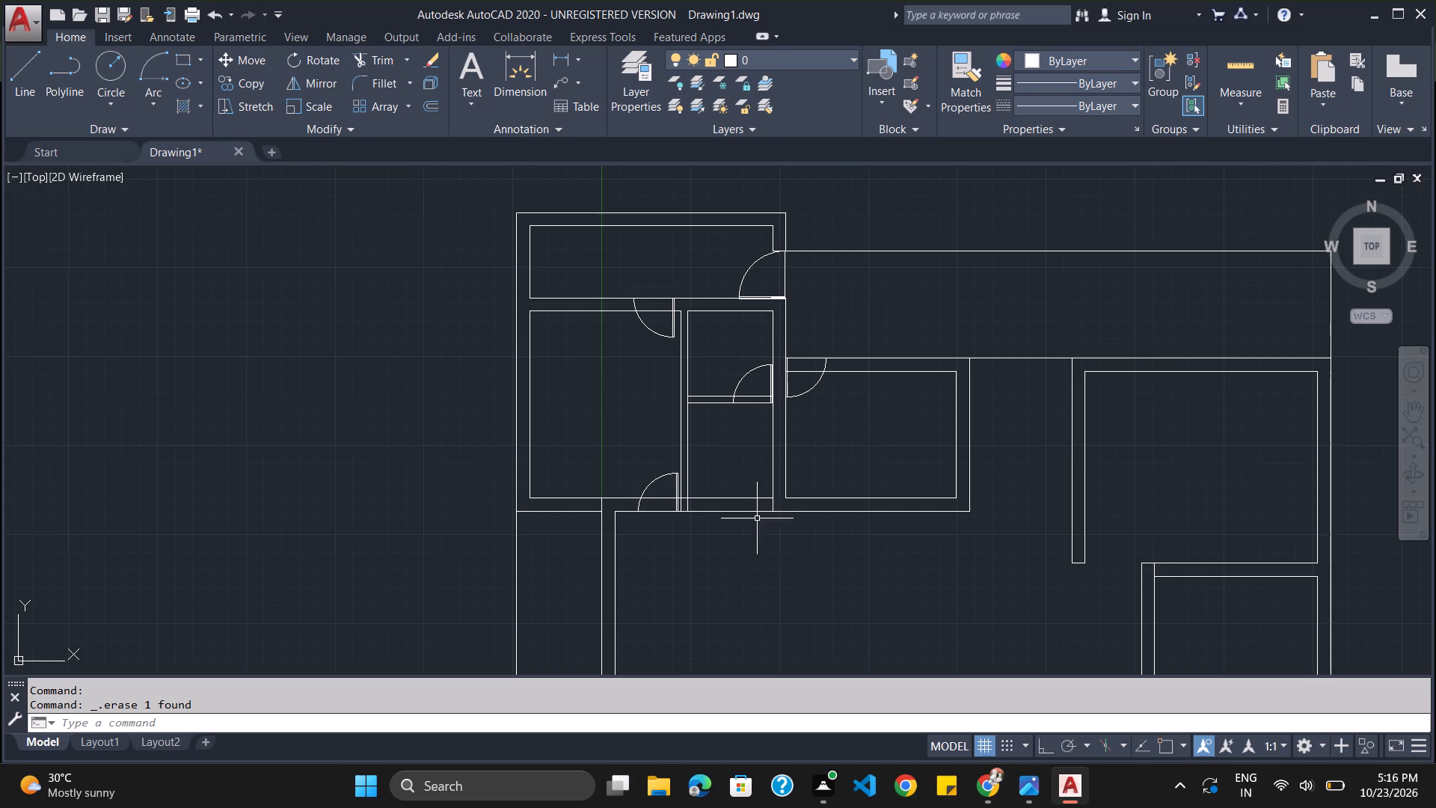
scroll(917, 468, "down", 3)
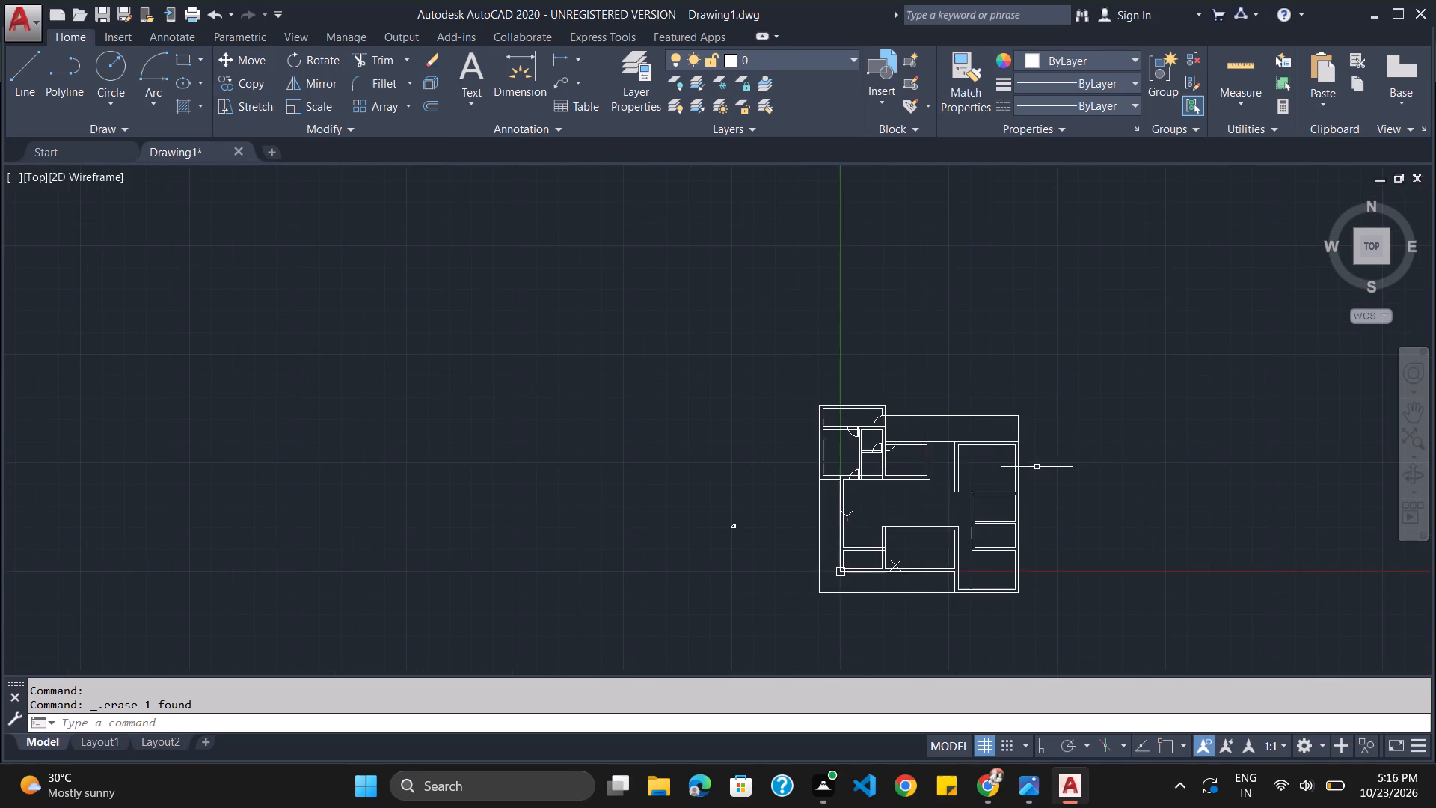
scroll(1036, 466, "up", 2)
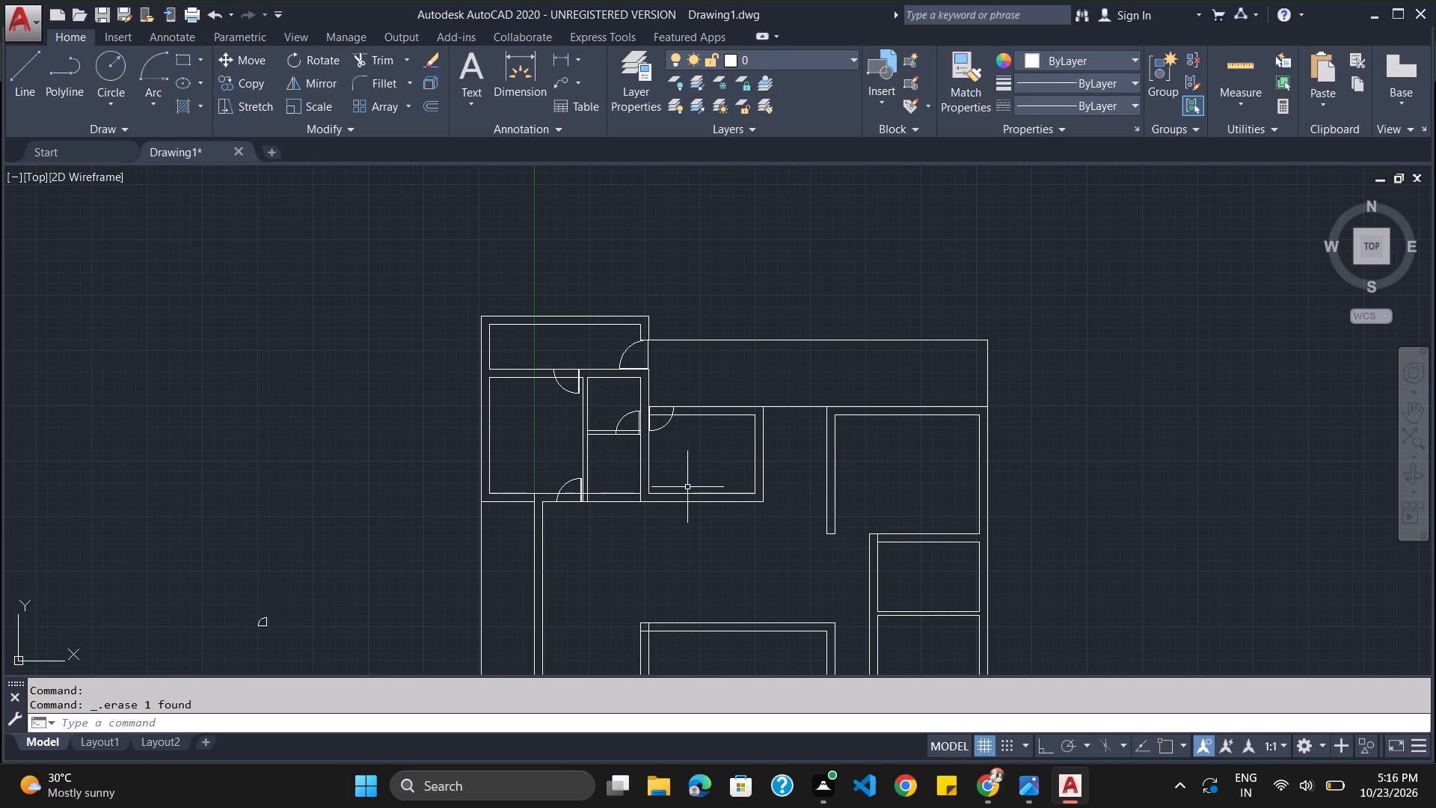
key("ctrl+v")
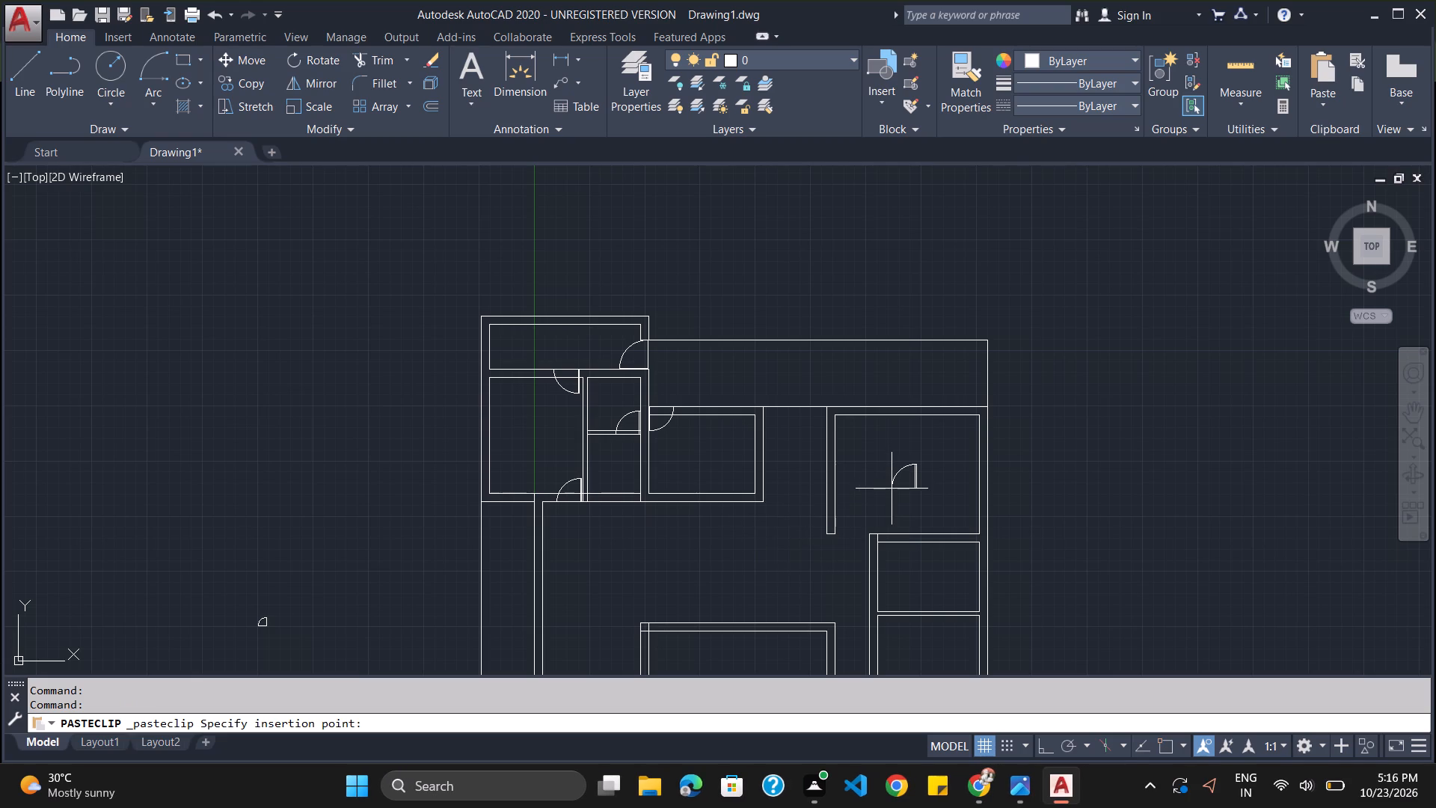
left_click(895, 489)
Mirror the pasted door in the northeast room about a vertical line through its arc's free end with Ortho on, erasing the source.
left_click_drag(915, 456, 879, 481)
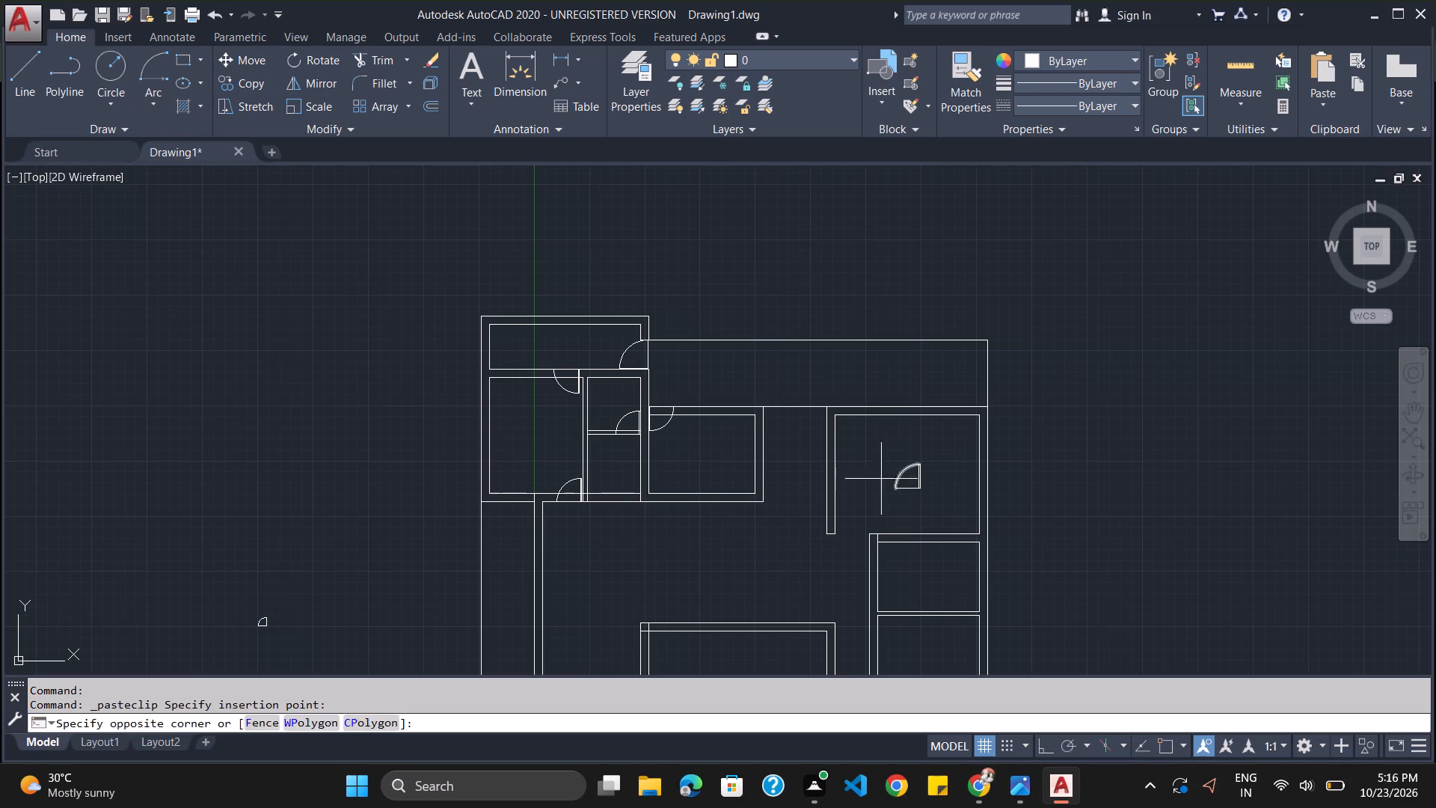
left_click_drag(879, 481, 934, 447)
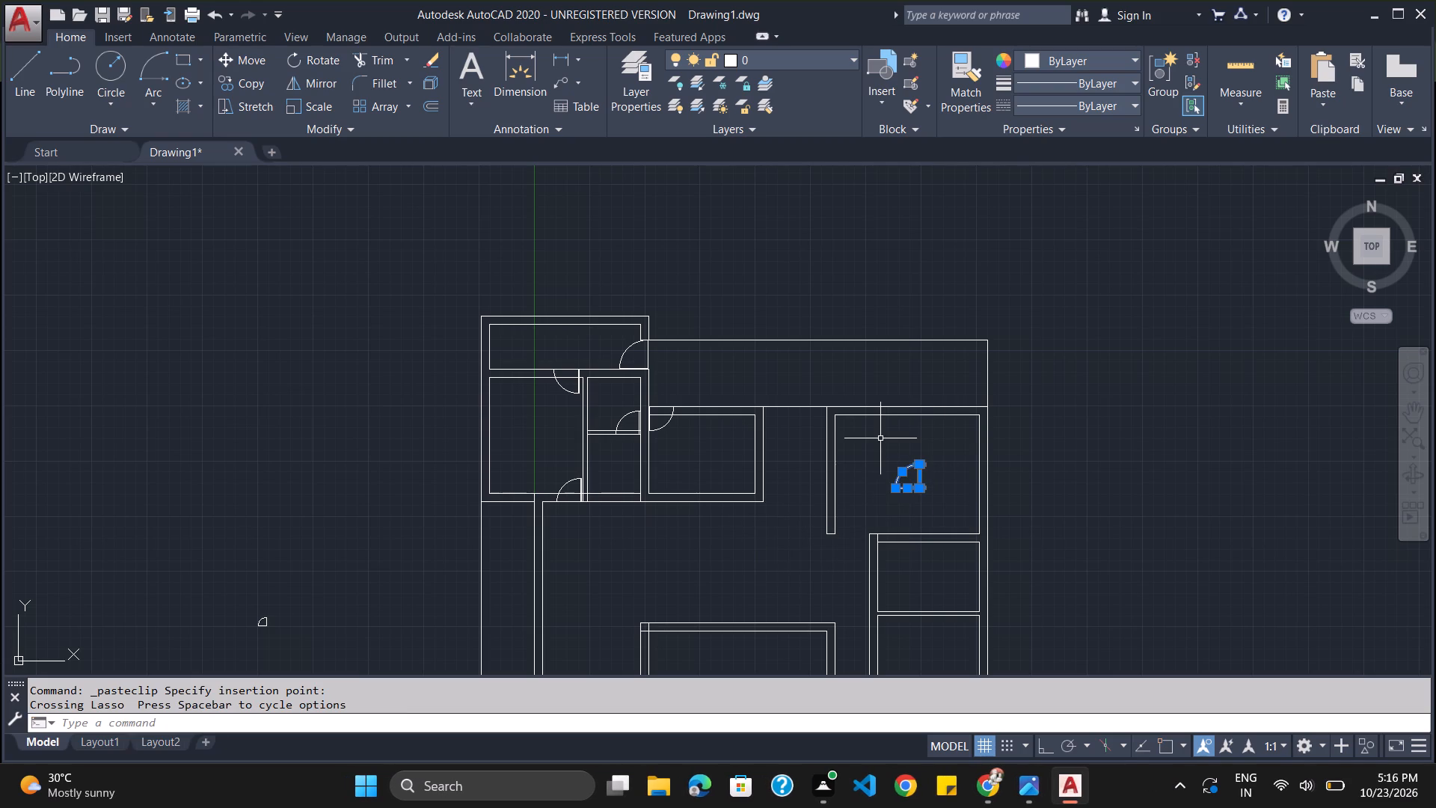
type("mi")
key("Return")
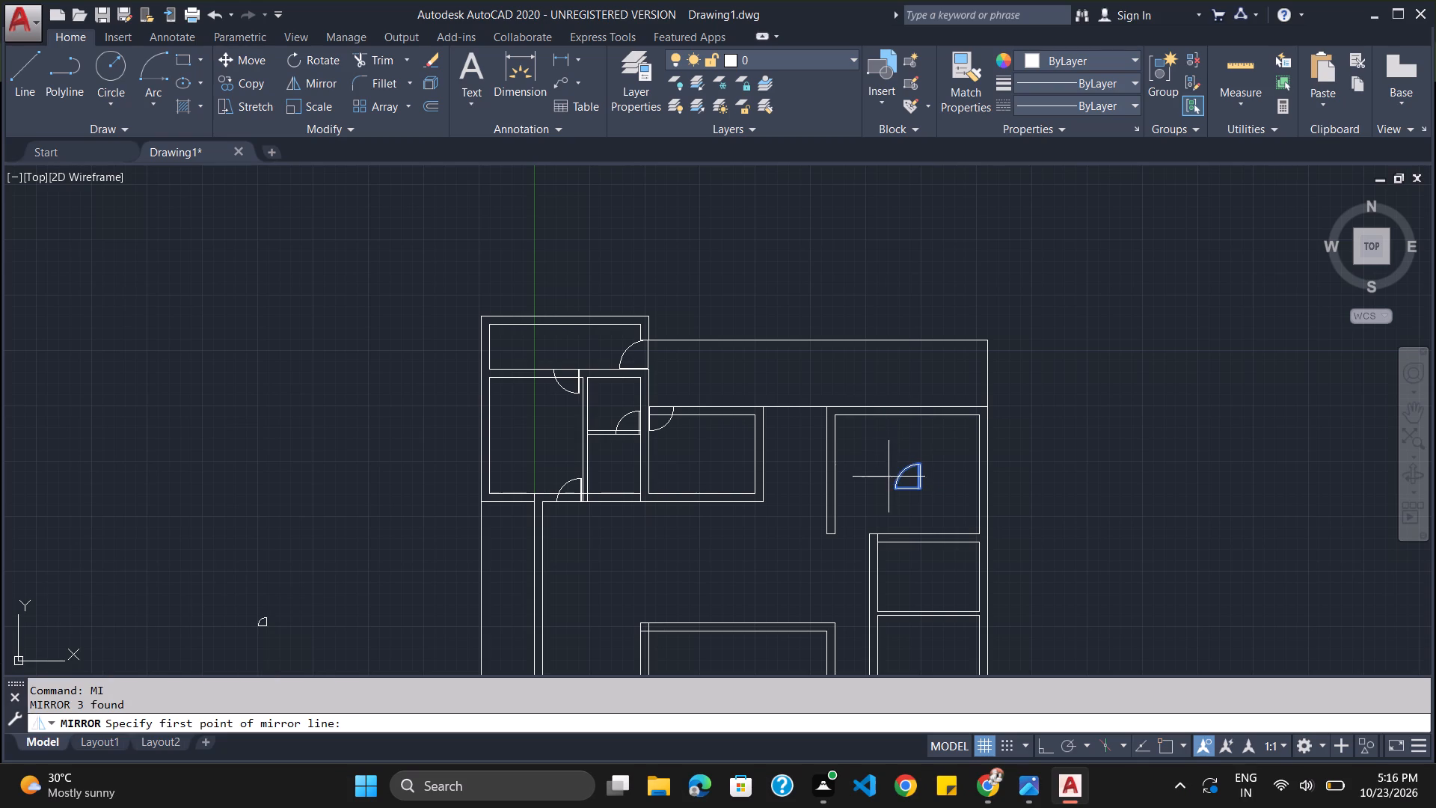
left_click(895, 489)
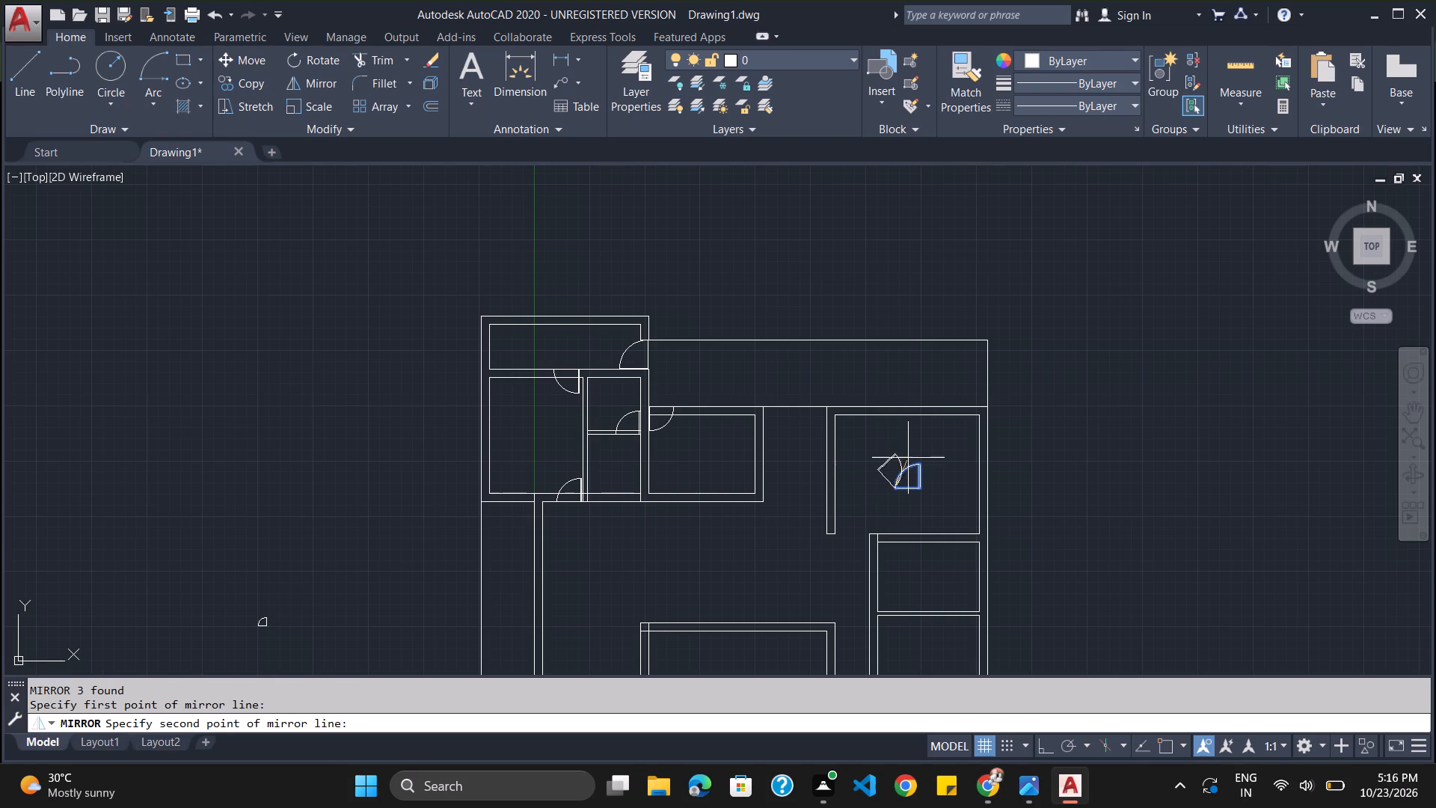
left_click(1046, 750)
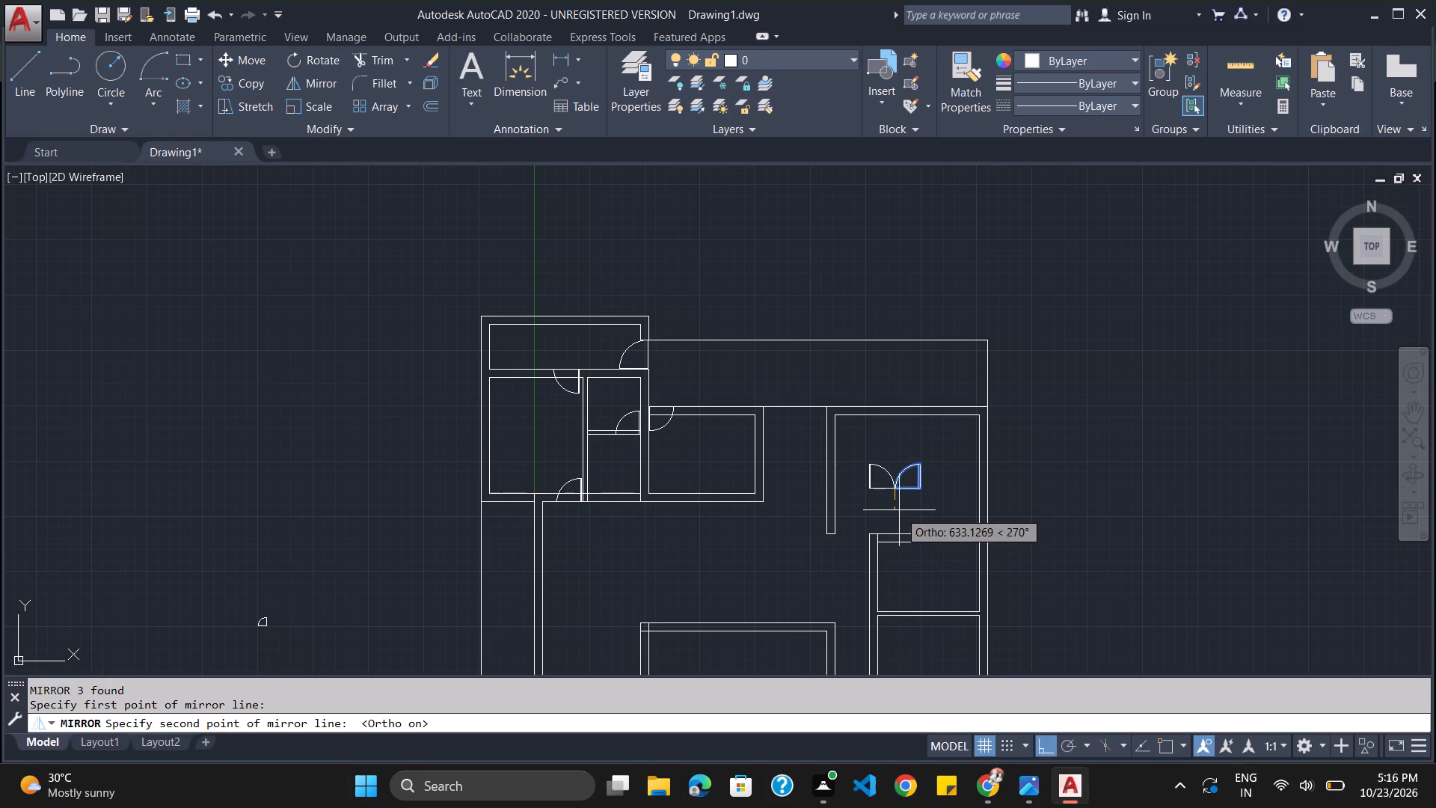
left_click(899, 510)
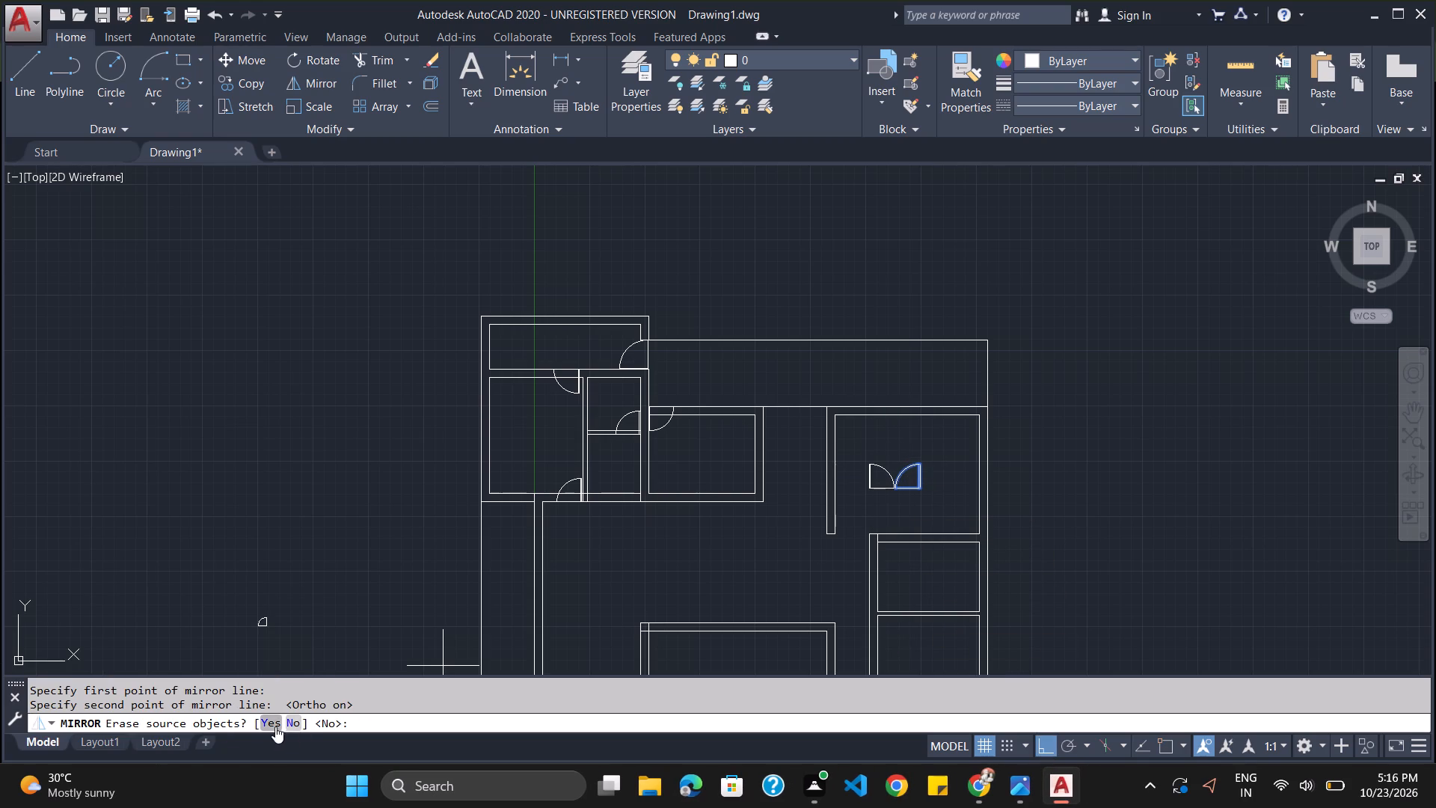
left_click(275, 726)
Copy the mirrored door and paste it at the inner bottom corner of the northeast room's west wall, in the doorway opening.
left_click_drag(890, 453, 868, 501)
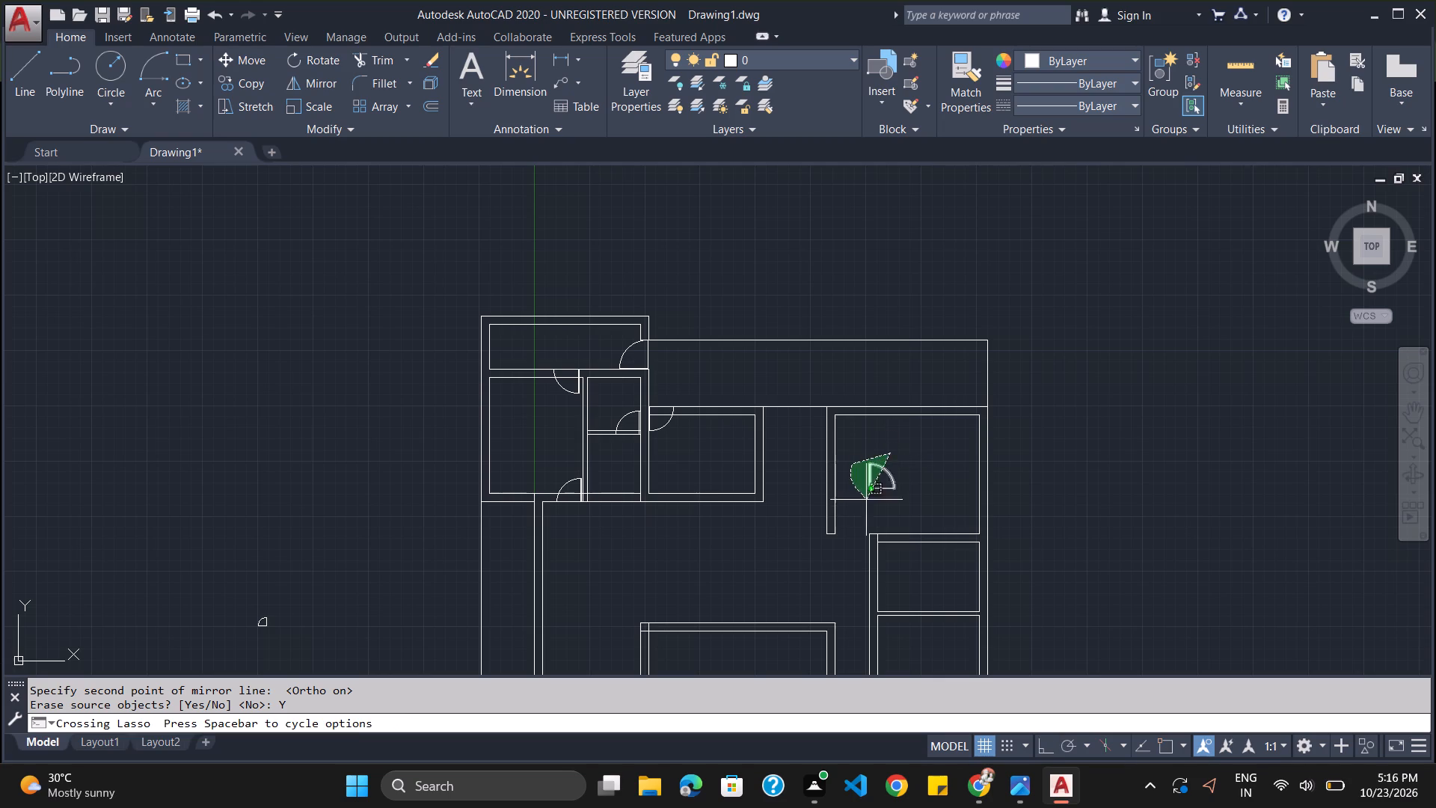
left_click_drag(868, 501, 912, 456)
key("ctrl+c")
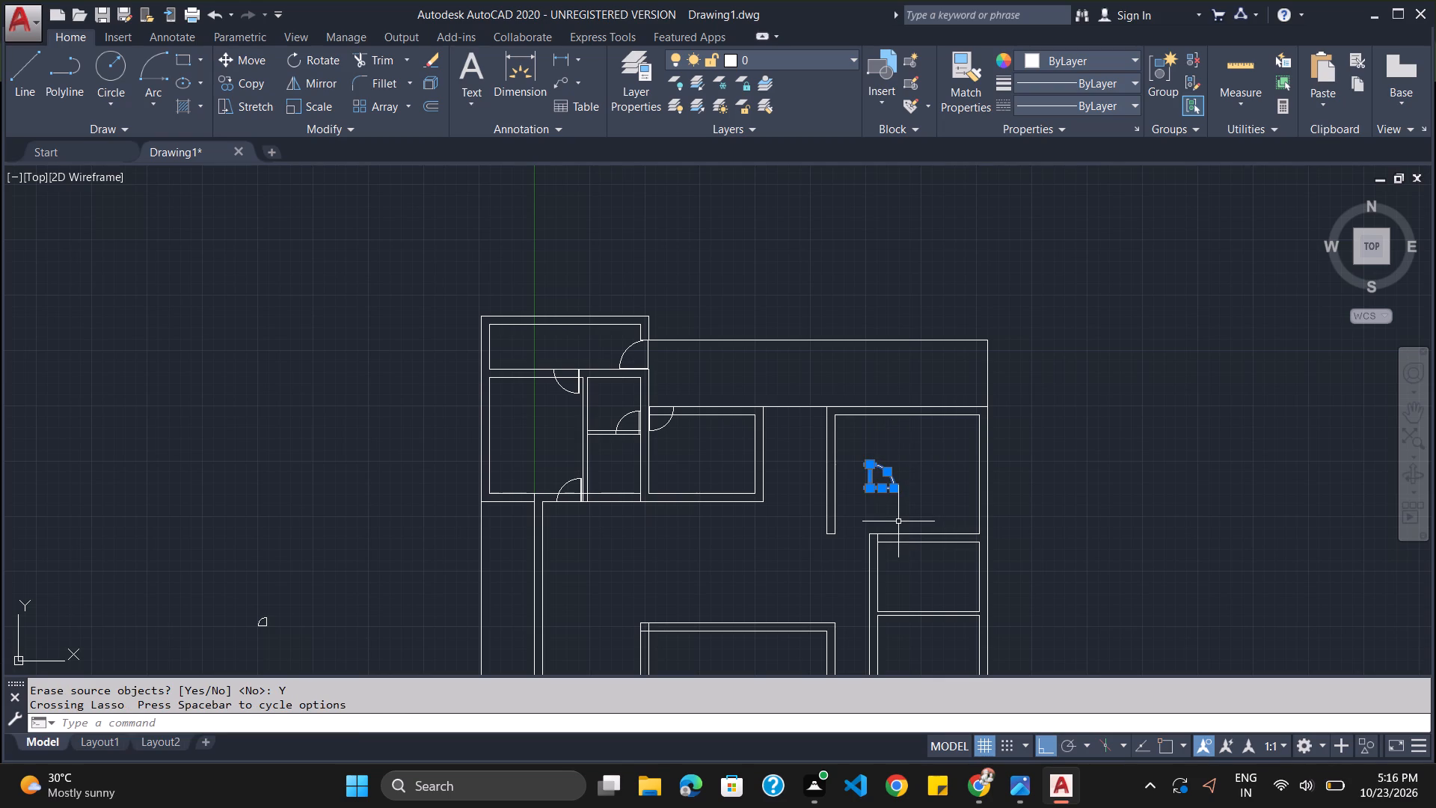
key("ctrl+v")
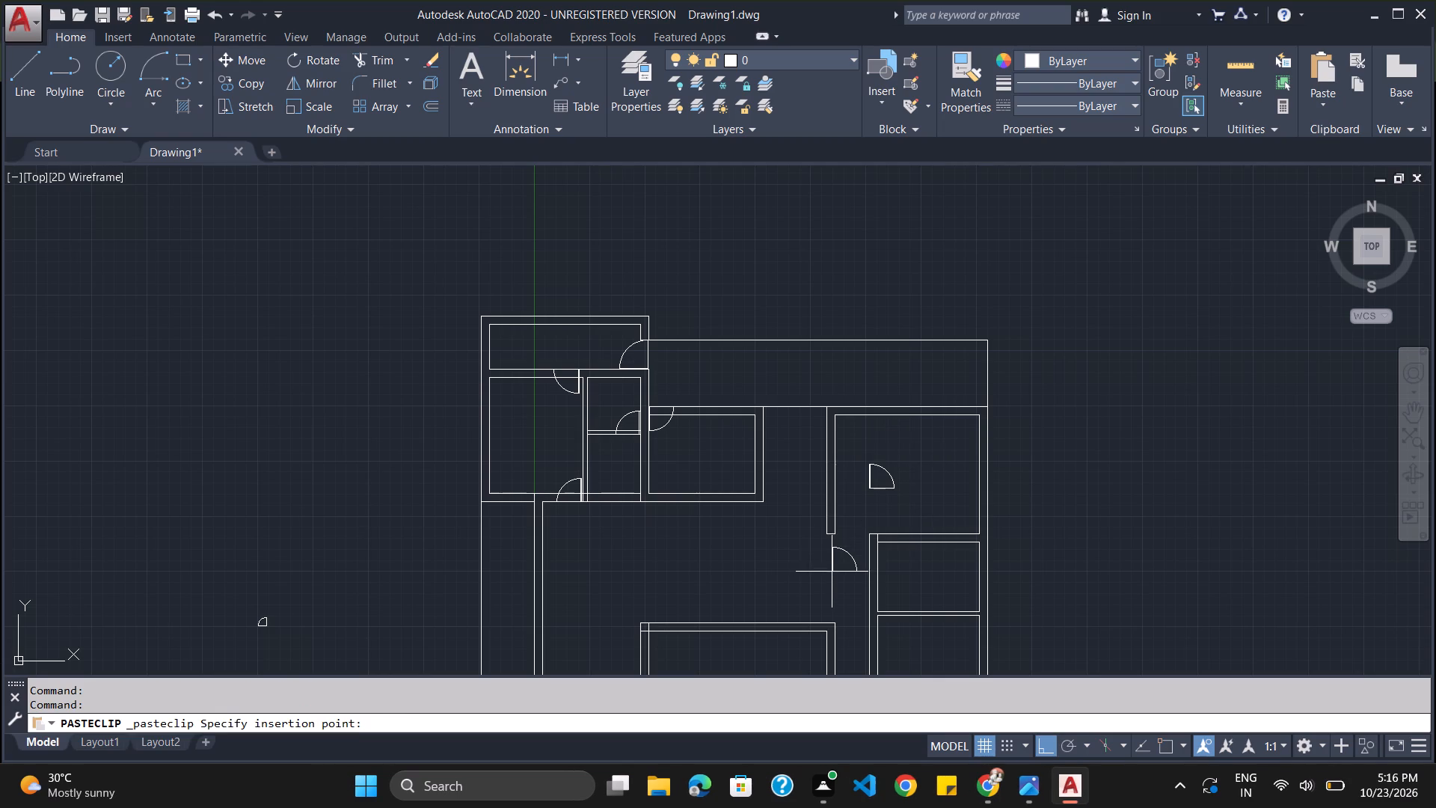
scroll(837, 532, "up", 3)
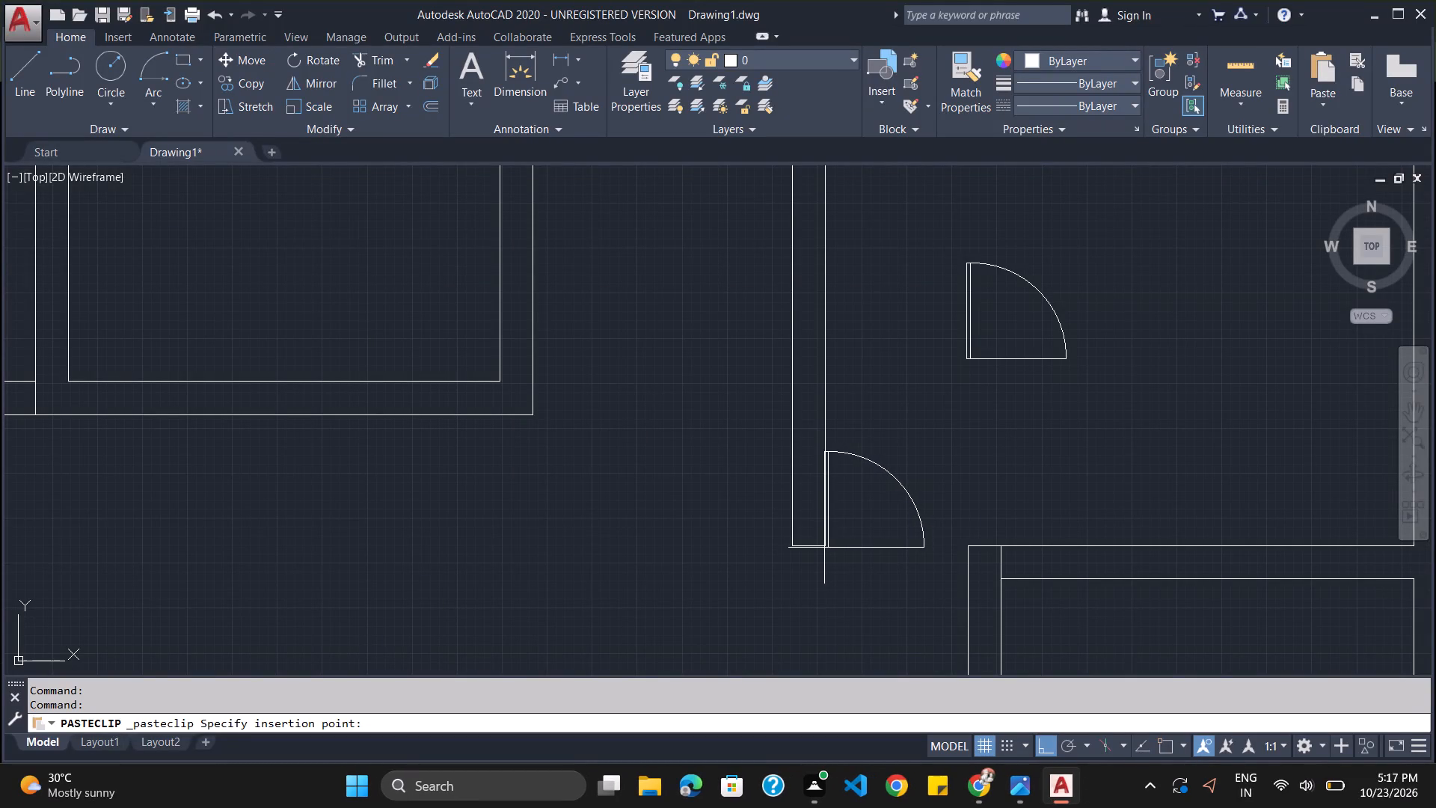
left_click(825, 548)
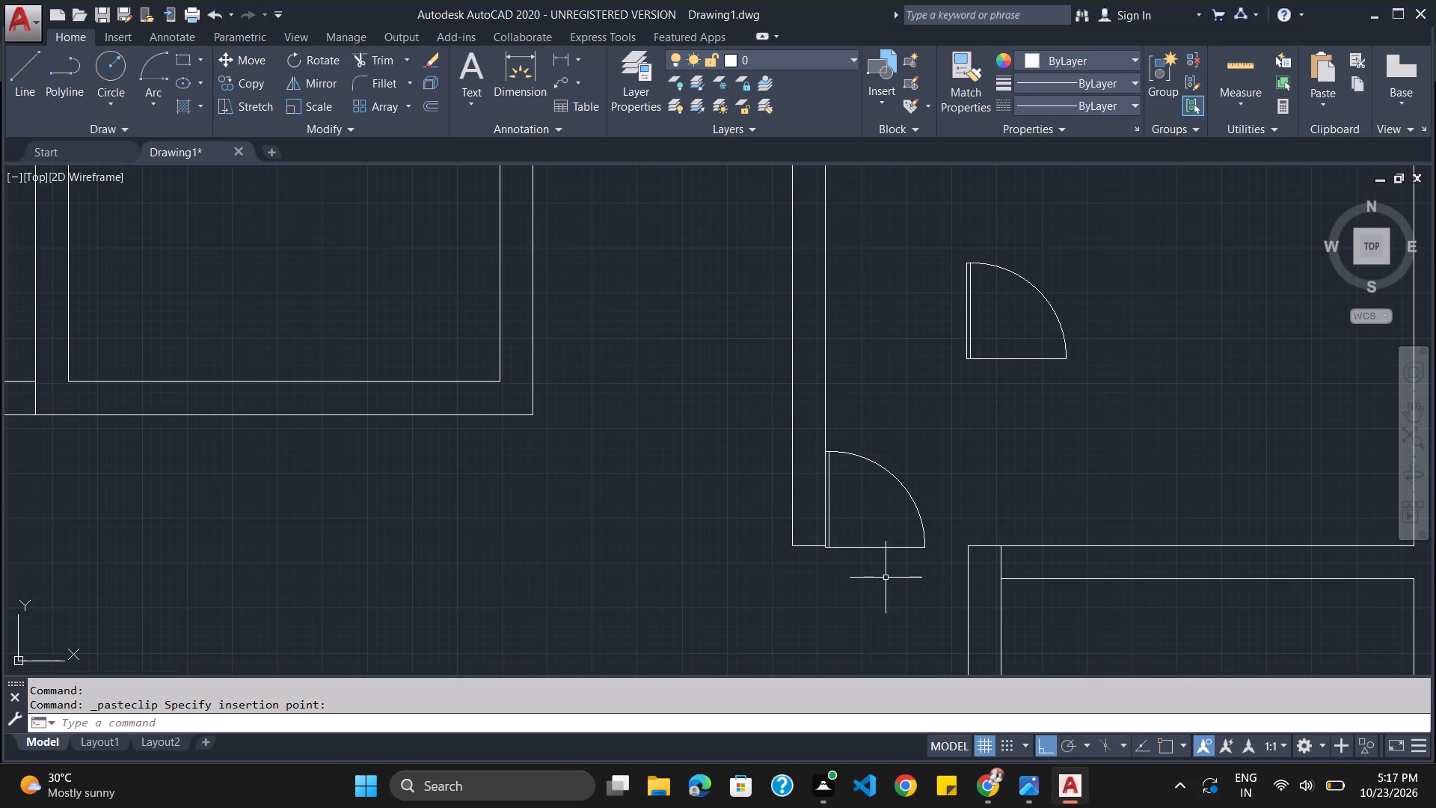
Scale up the doorway door's arc, leaf and base line freehand, using the arc's free end as base point.
left_click(881, 546)
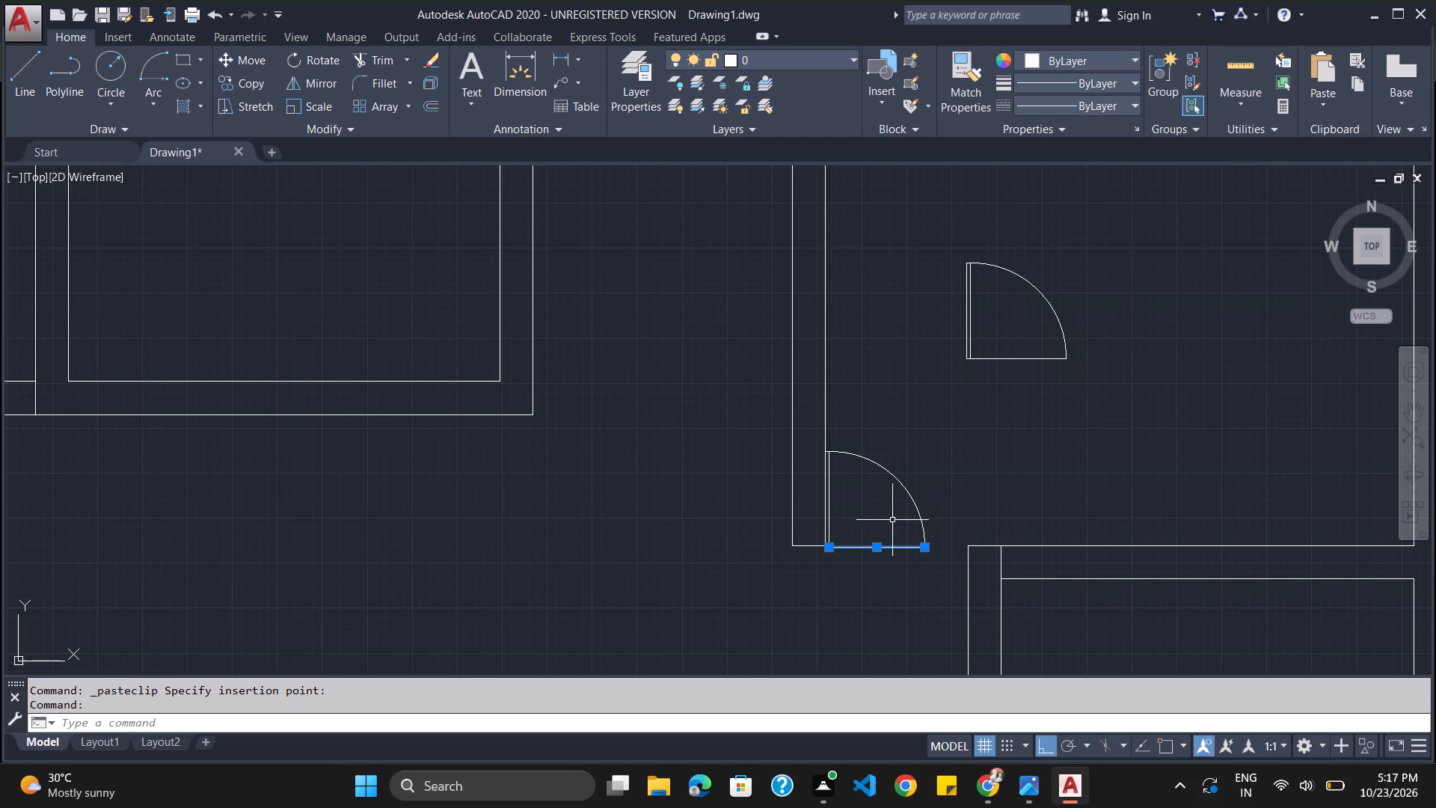
left_click(907, 498)
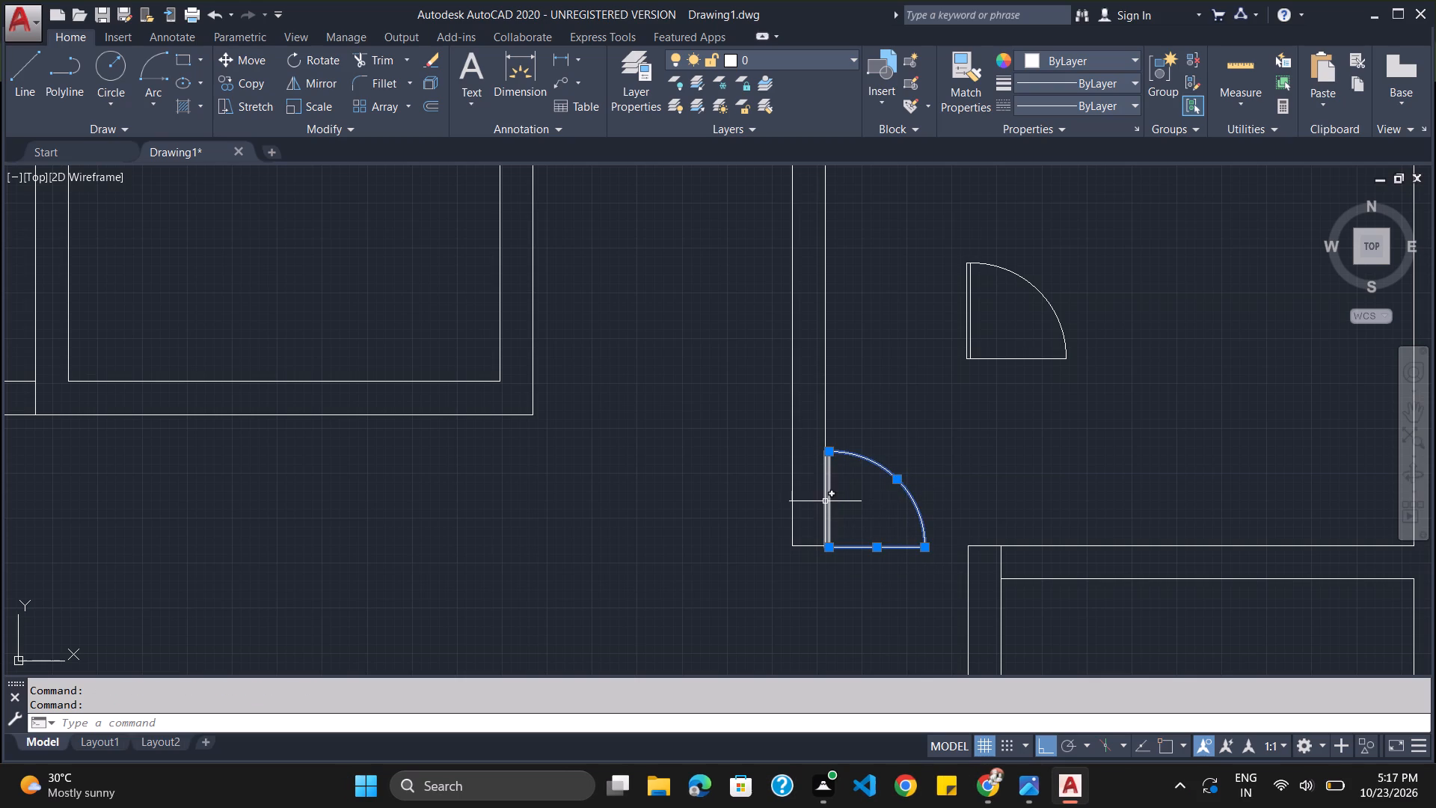
left_click(827, 500)
key("s")
key("c")
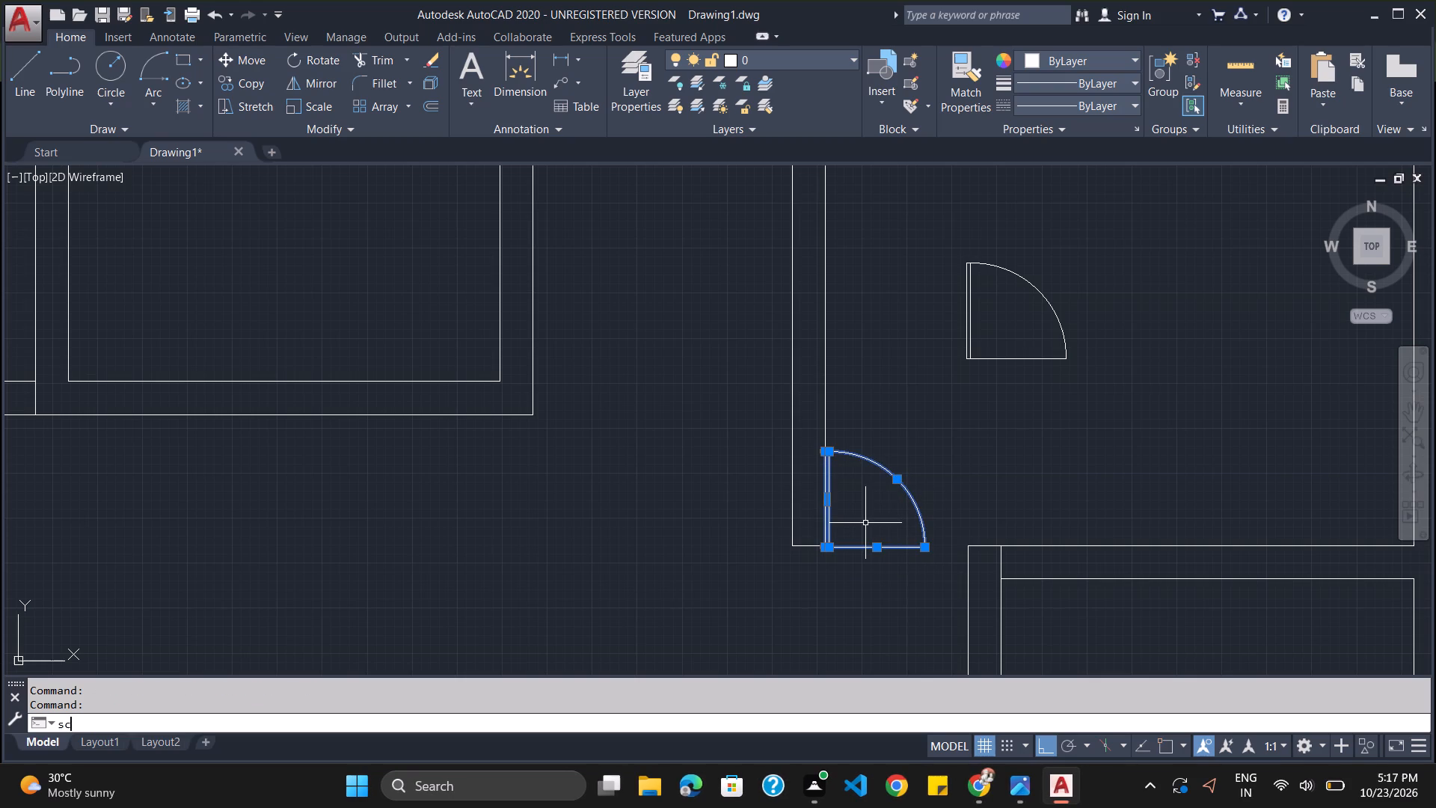
key("Return")
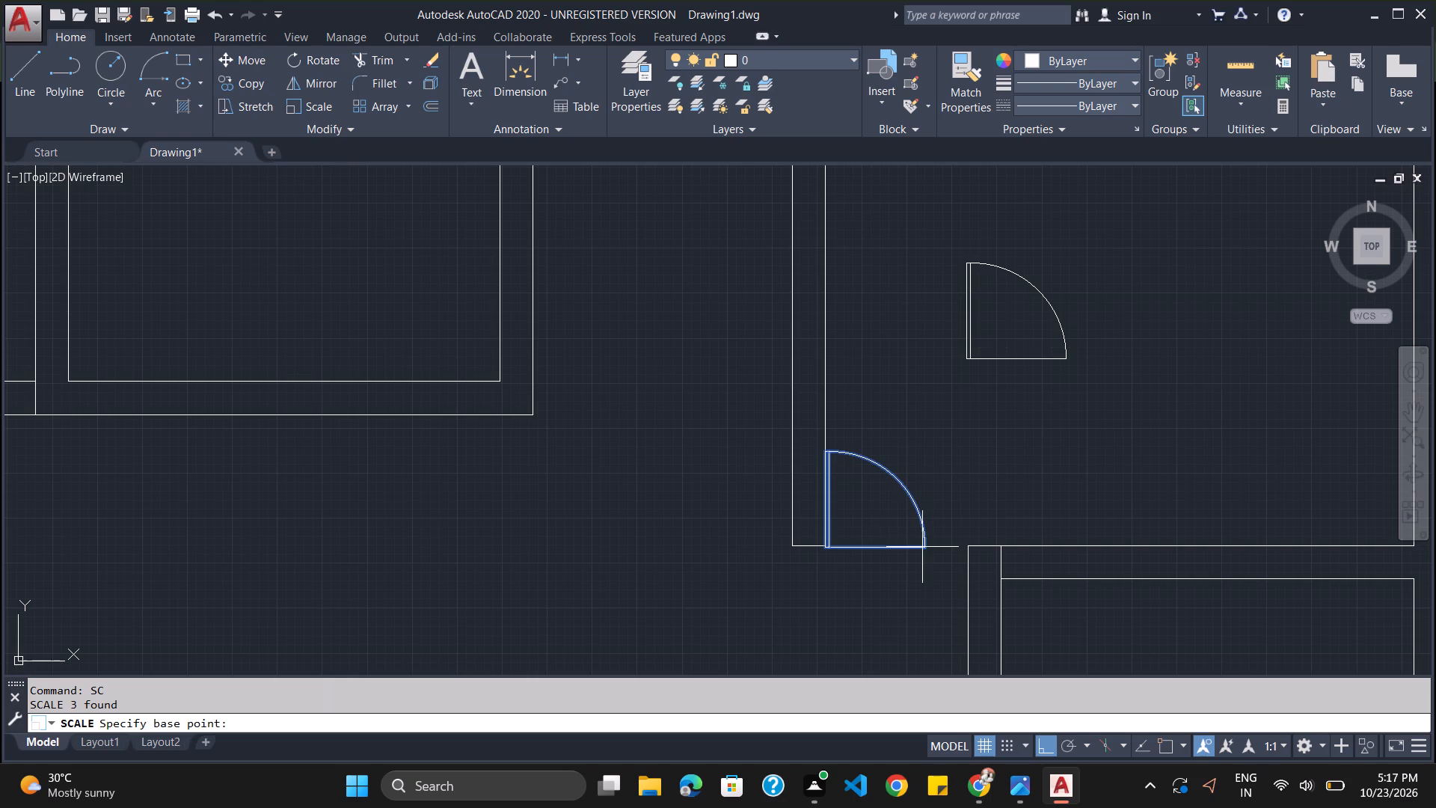
left_click(924, 548)
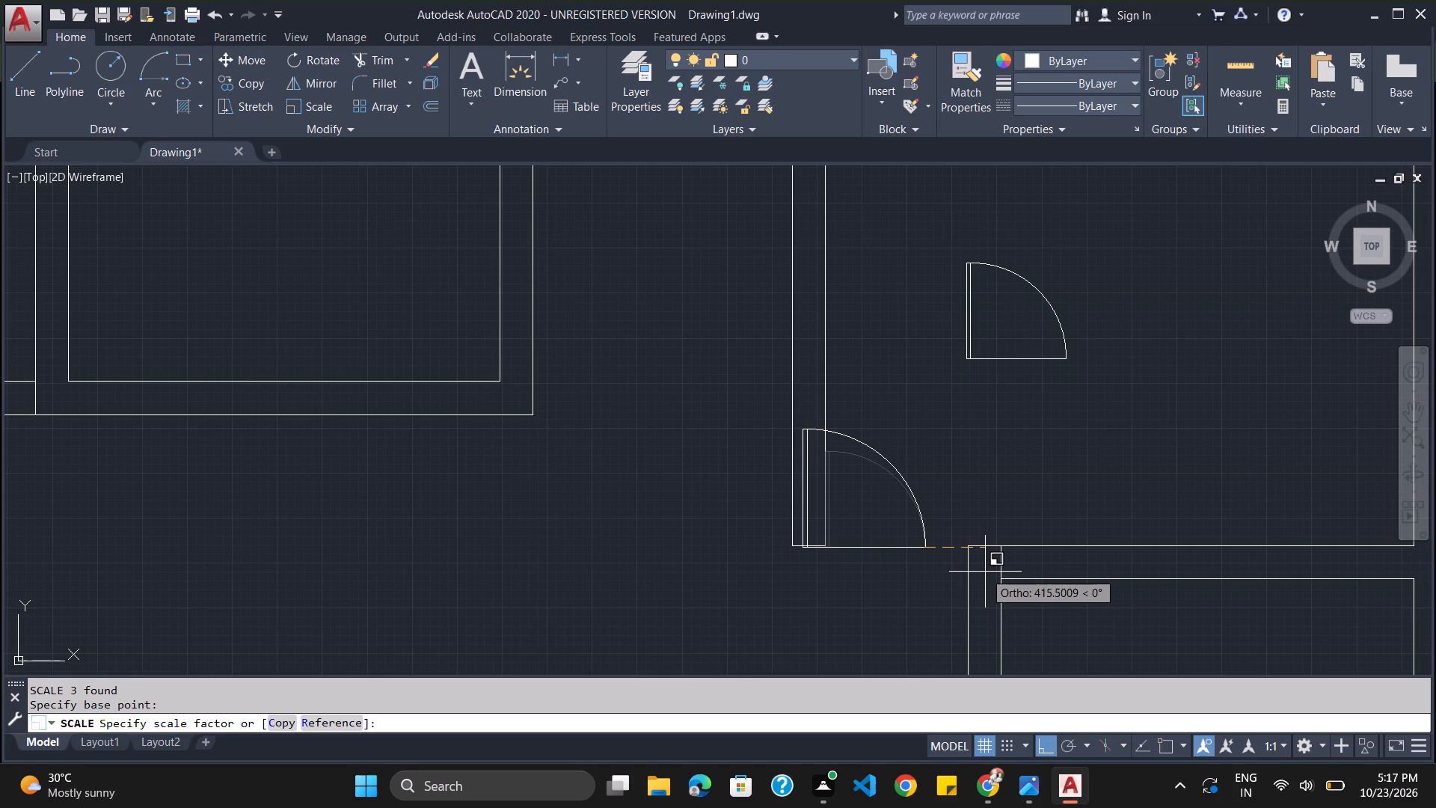
left_click(985, 572)
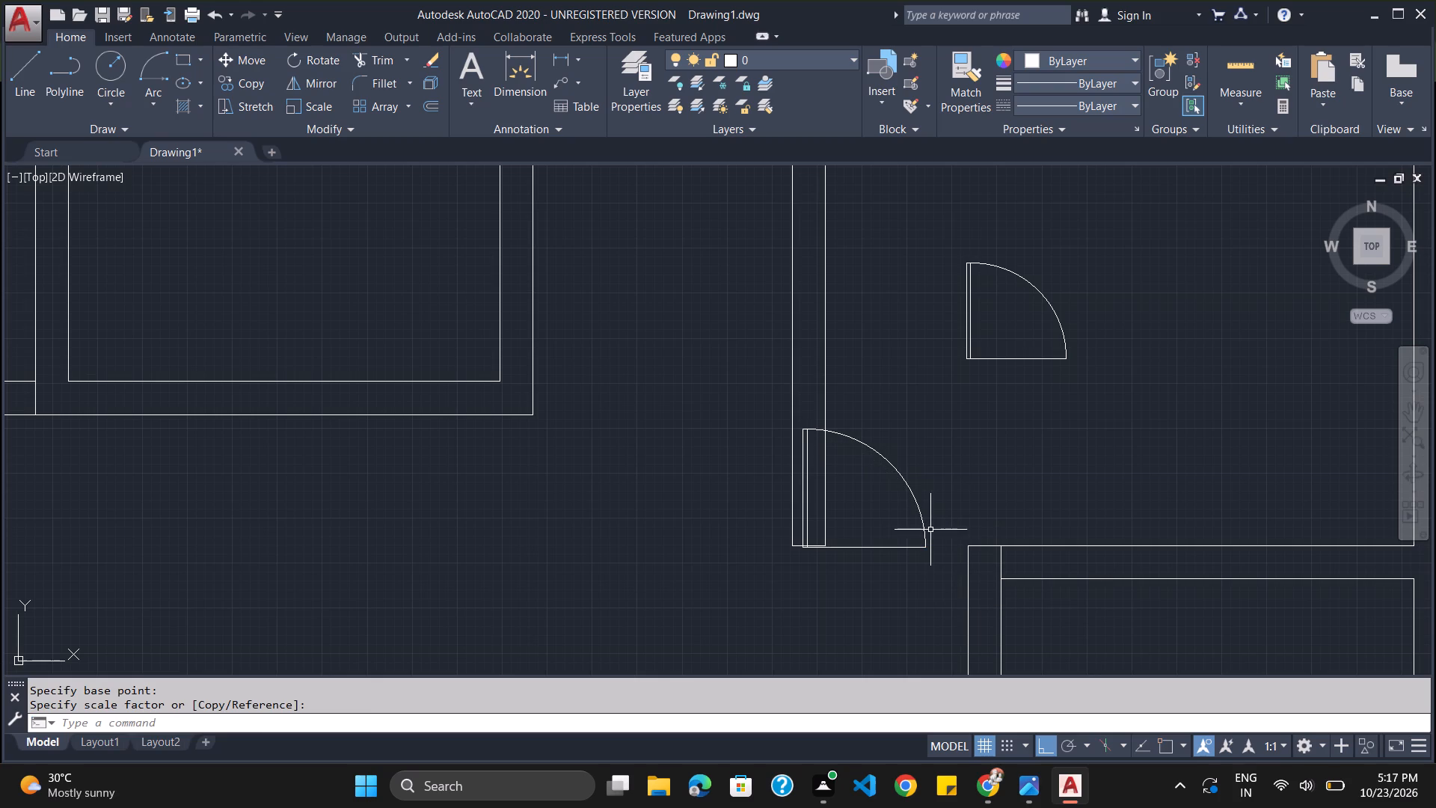
Move the enlarged door about 197 mm east, off the west wall and into the doorway opening.
left_click(925, 531)
left_click(906, 547)
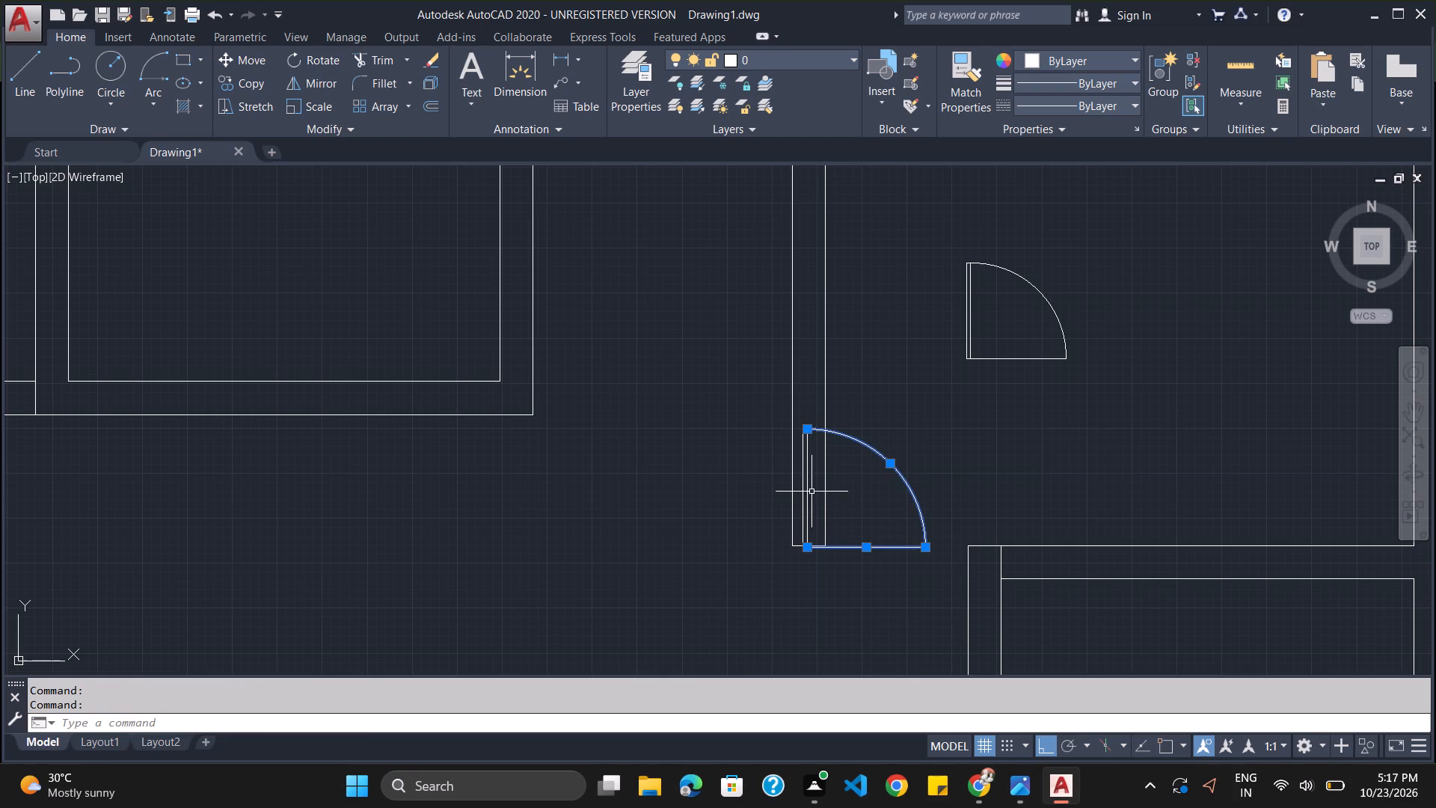
left_click(803, 490)
key("m")
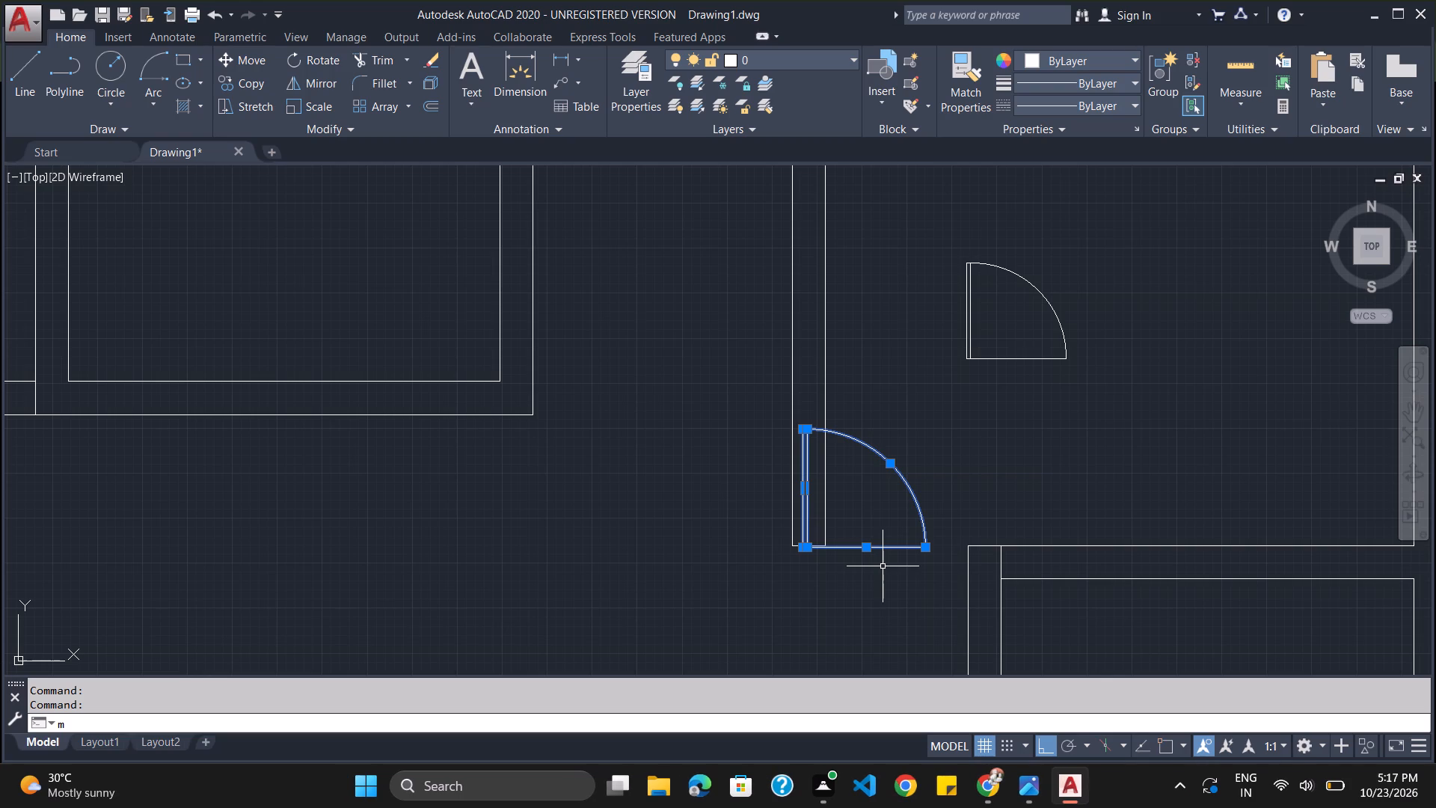
key("o")
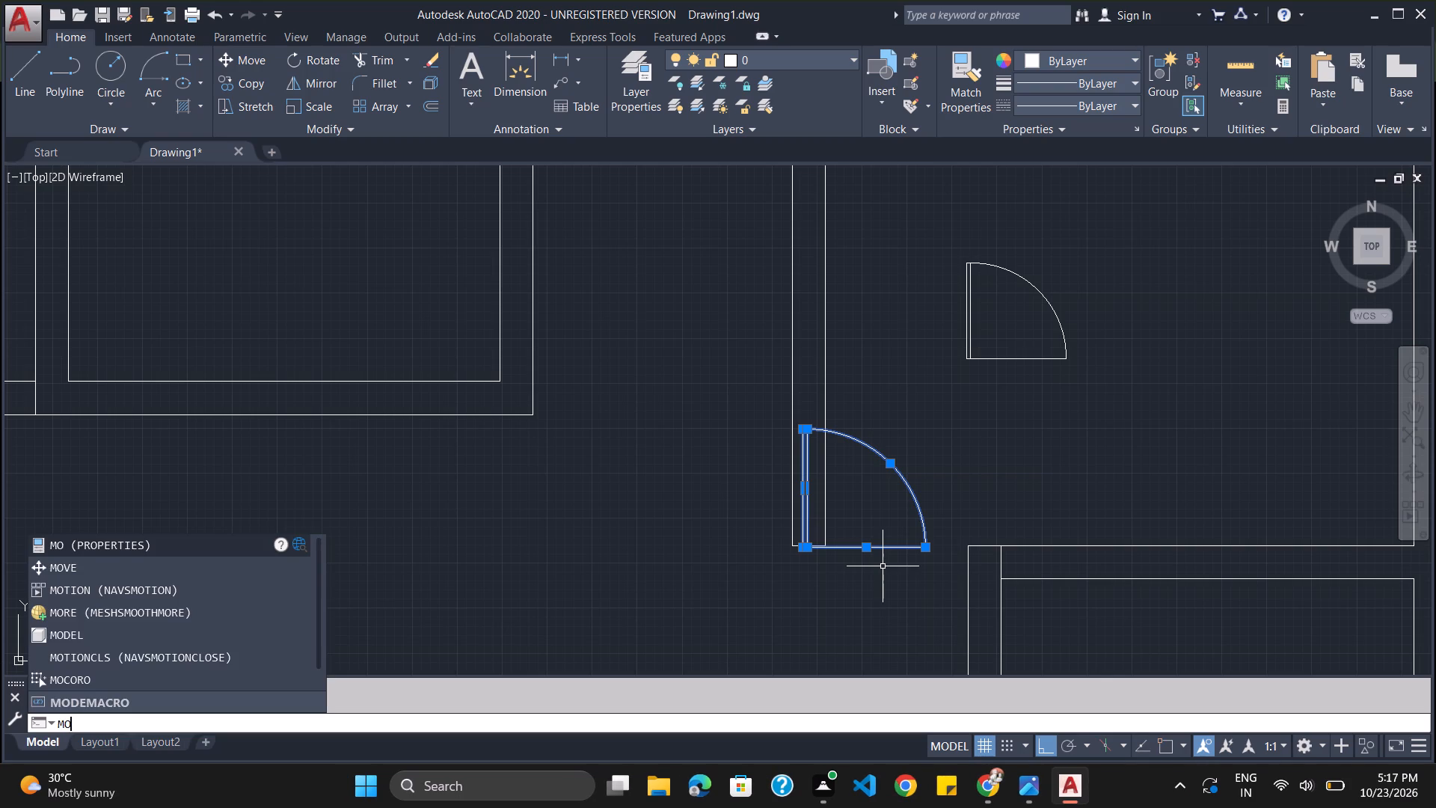
key("v")
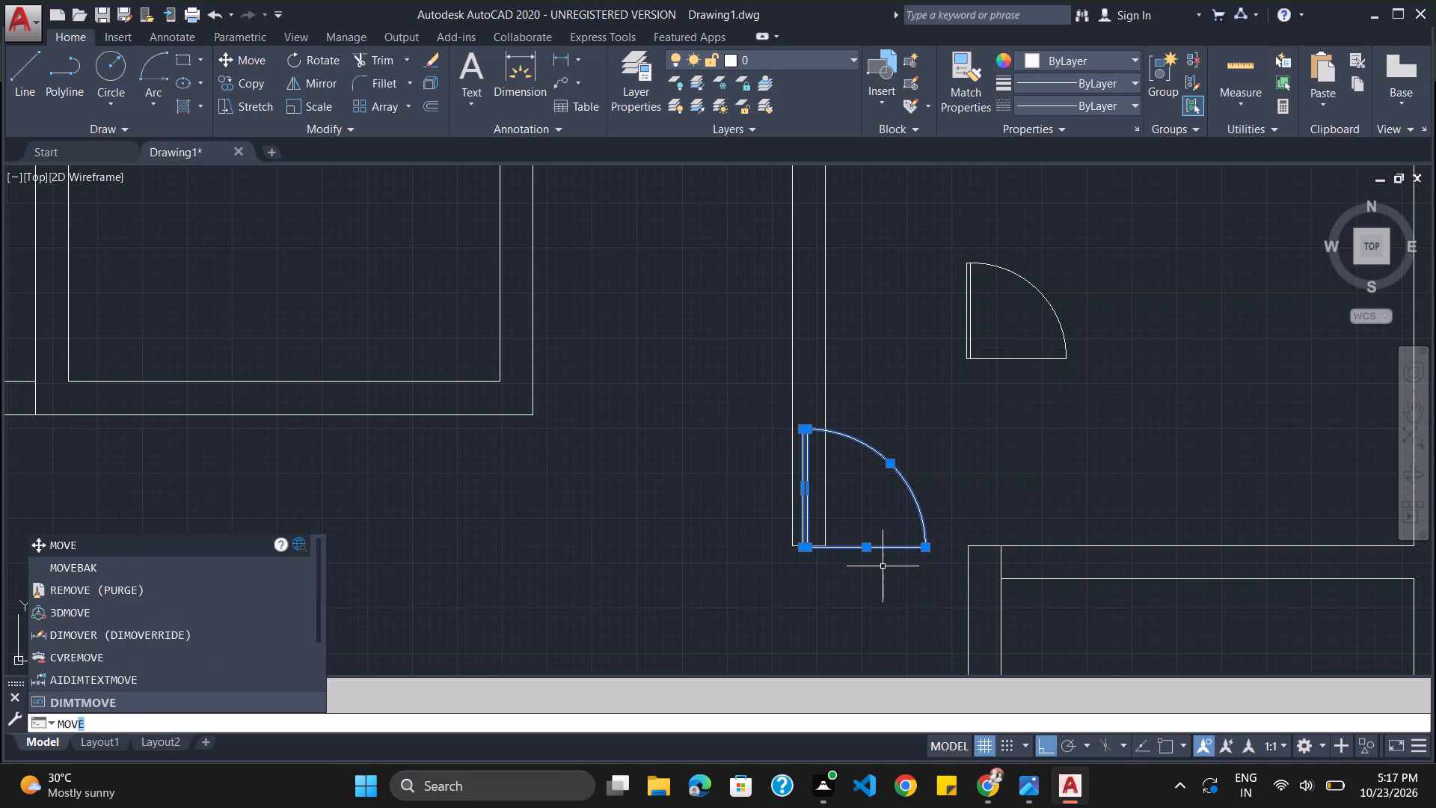
key("Return")
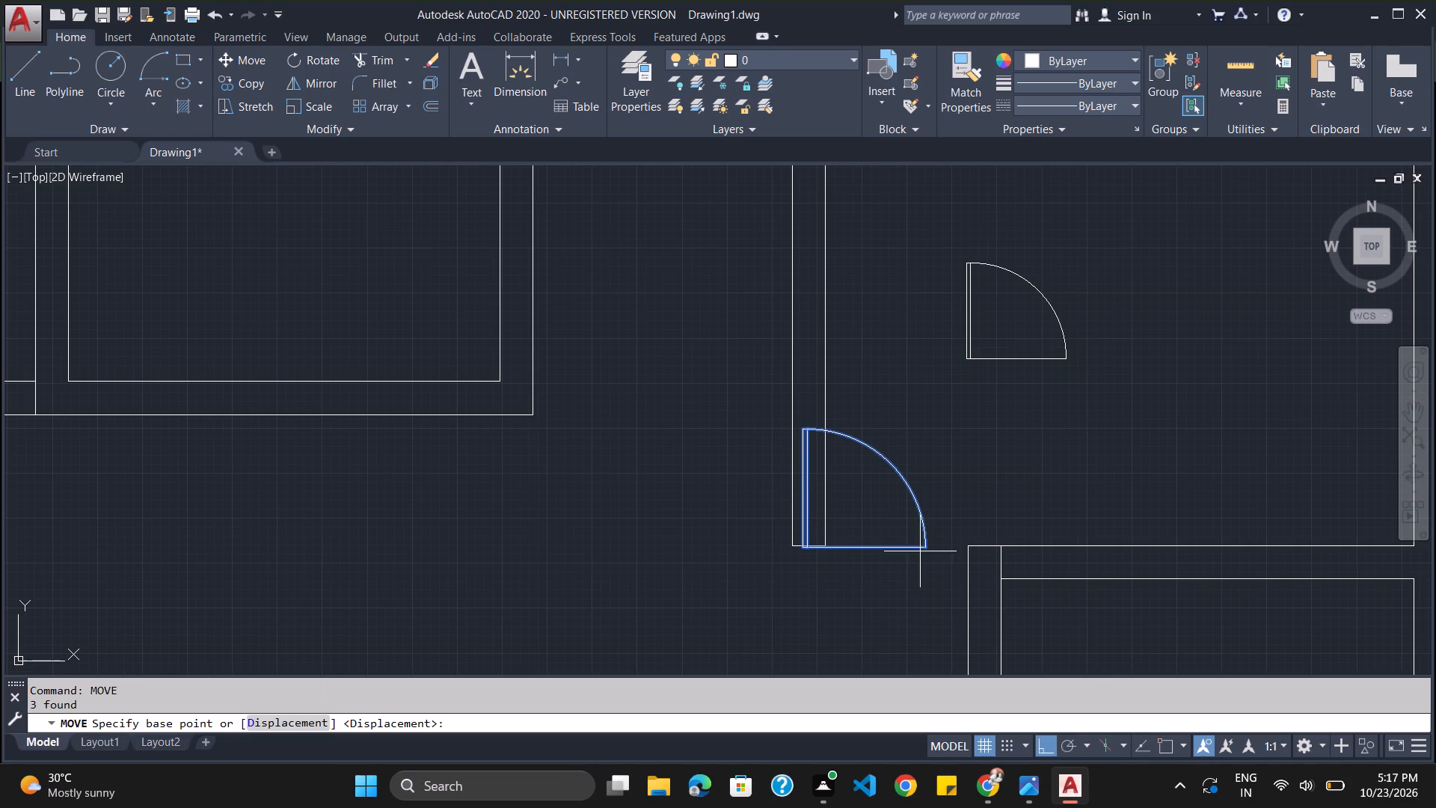
left_click(926, 548)
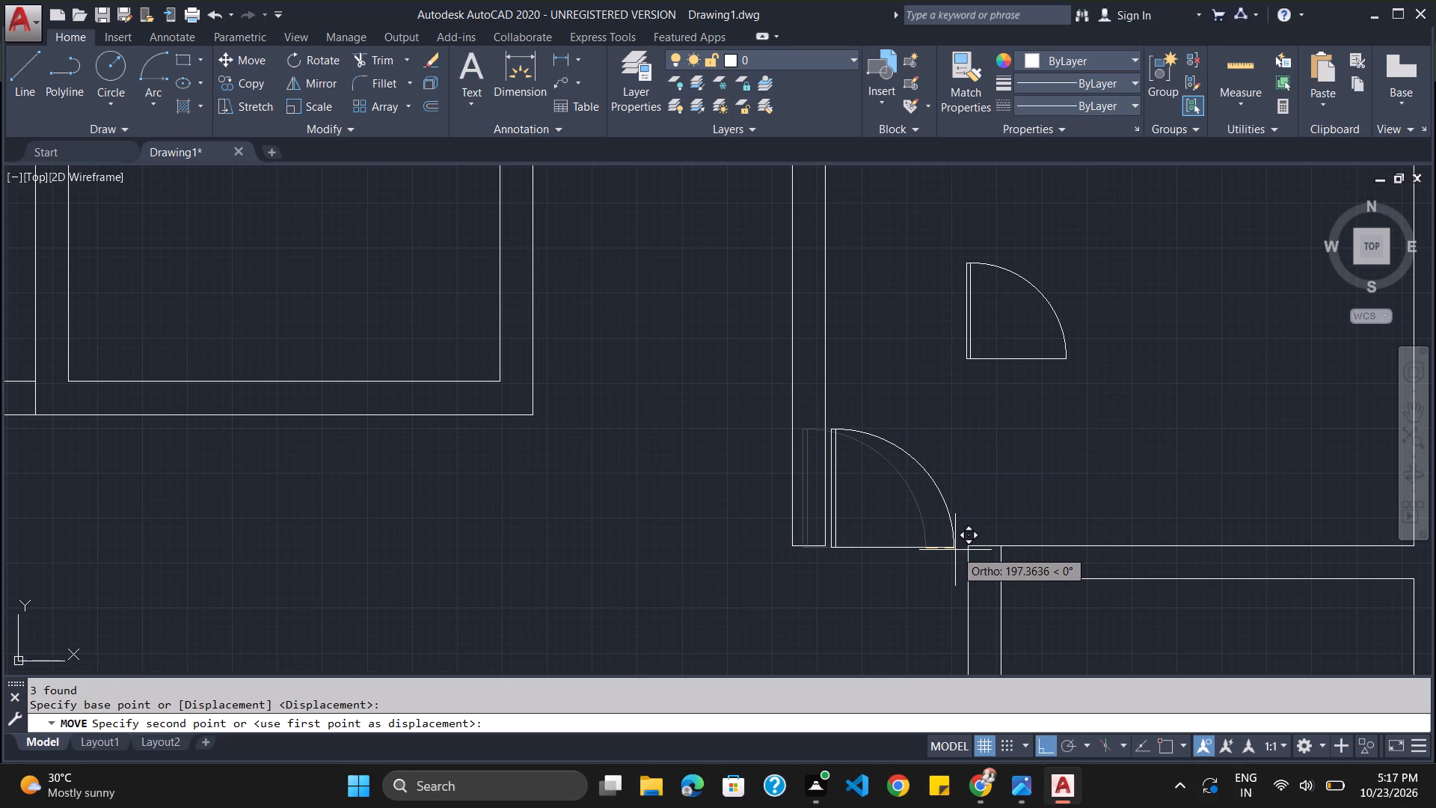
left_click(955, 550)
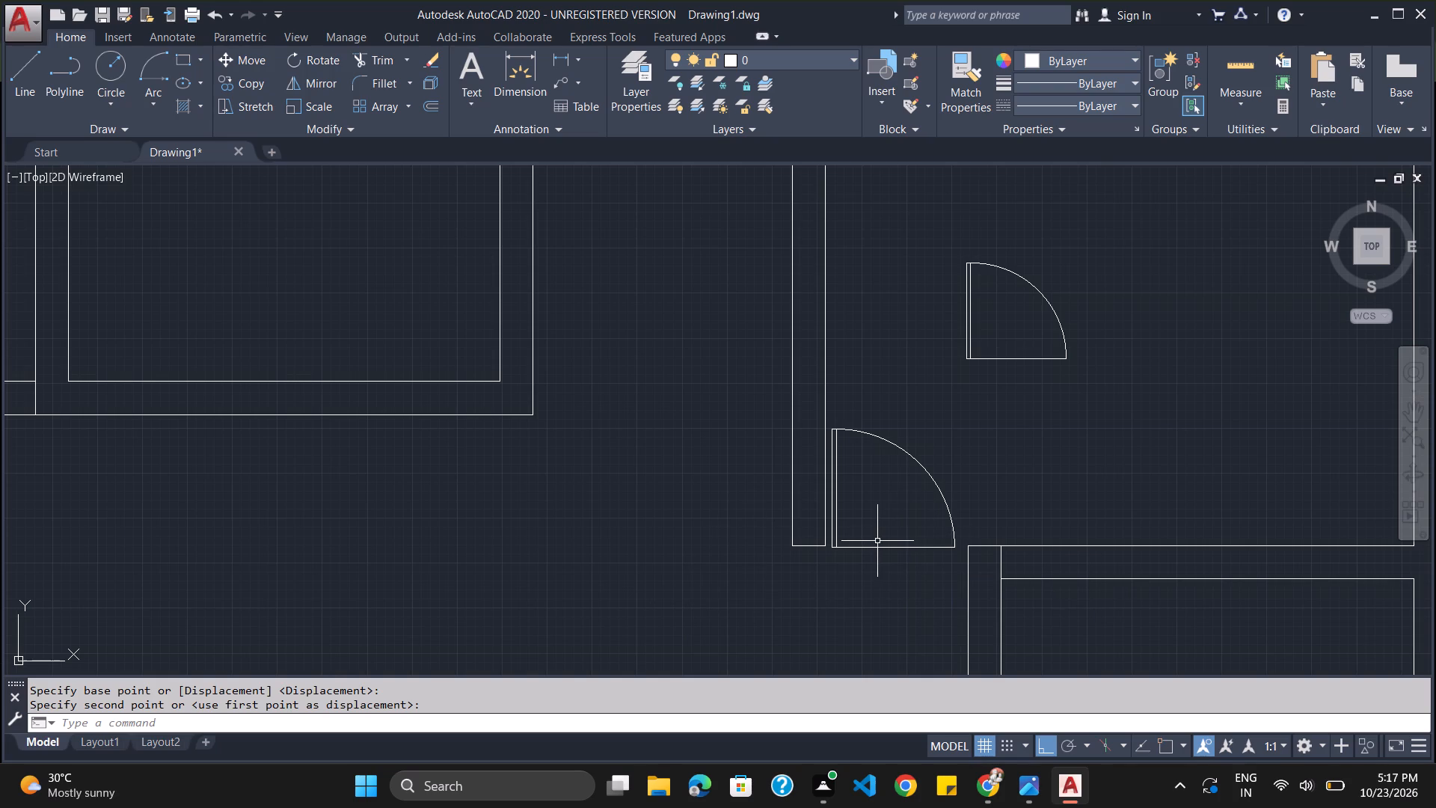
Paste the copied door in the lower small east room, at its west wall's inner face on the south wall's lower edge.
scroll(990, 546, "down", 3)
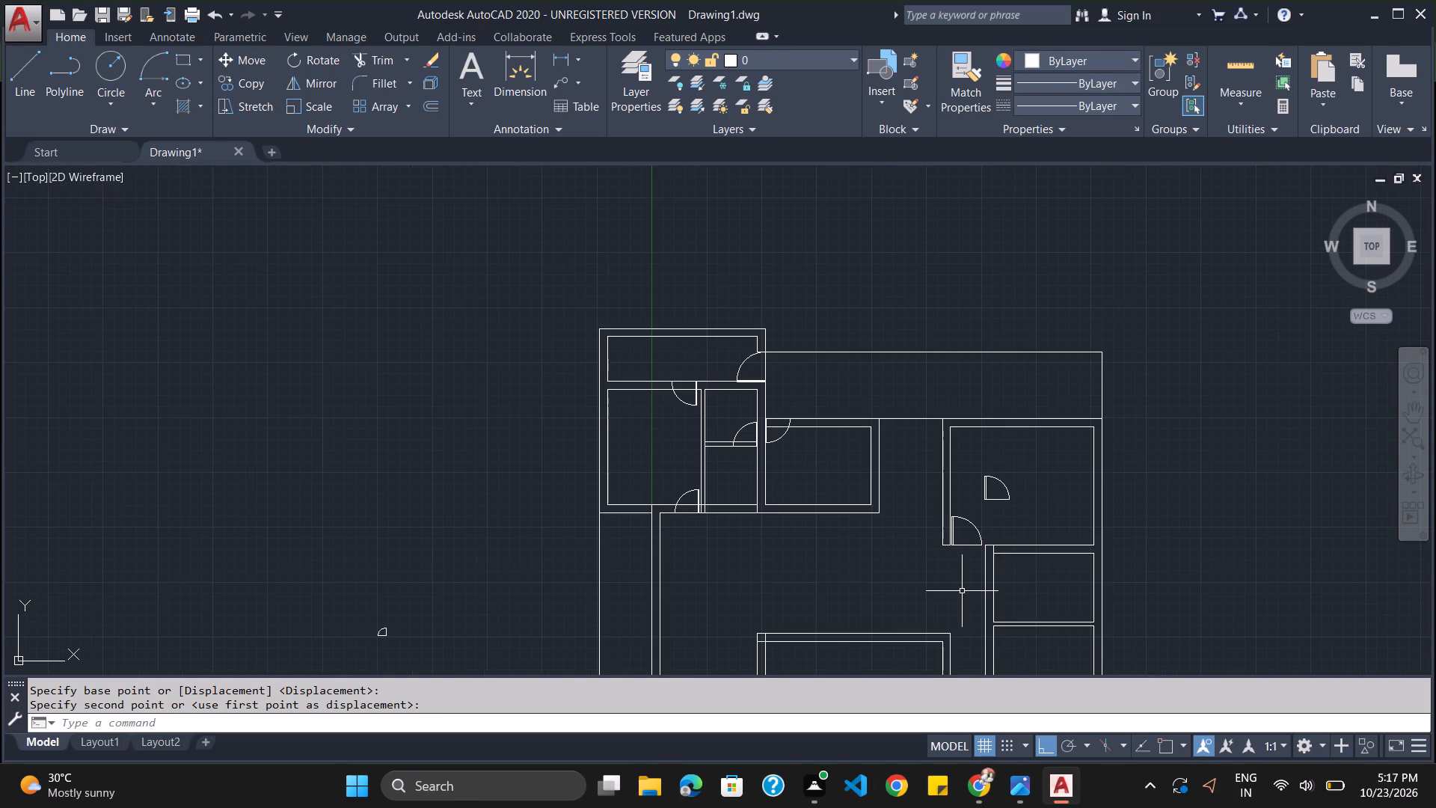
scroll(962, 591, "down", 2)
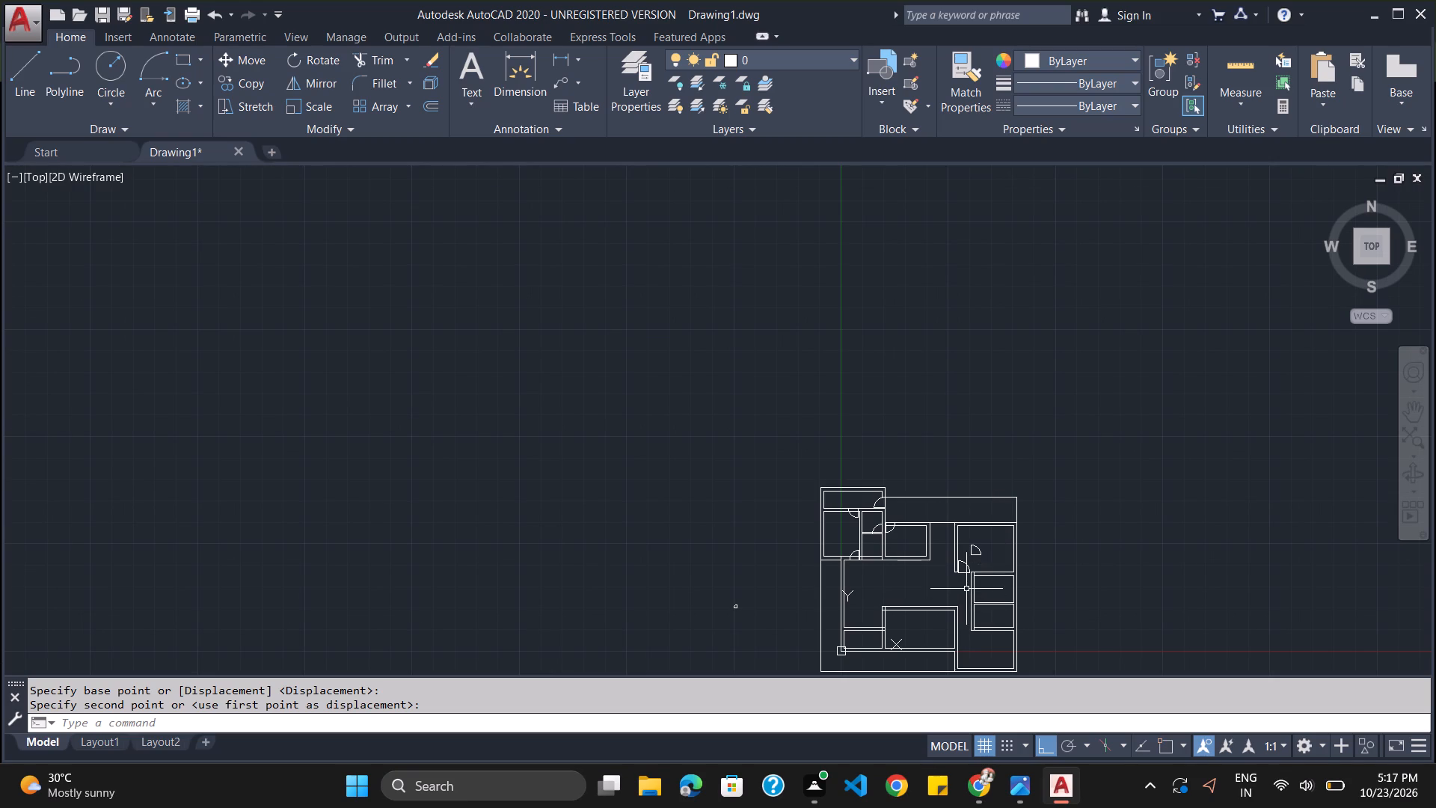
scroll(1018, 557, "up", 3)
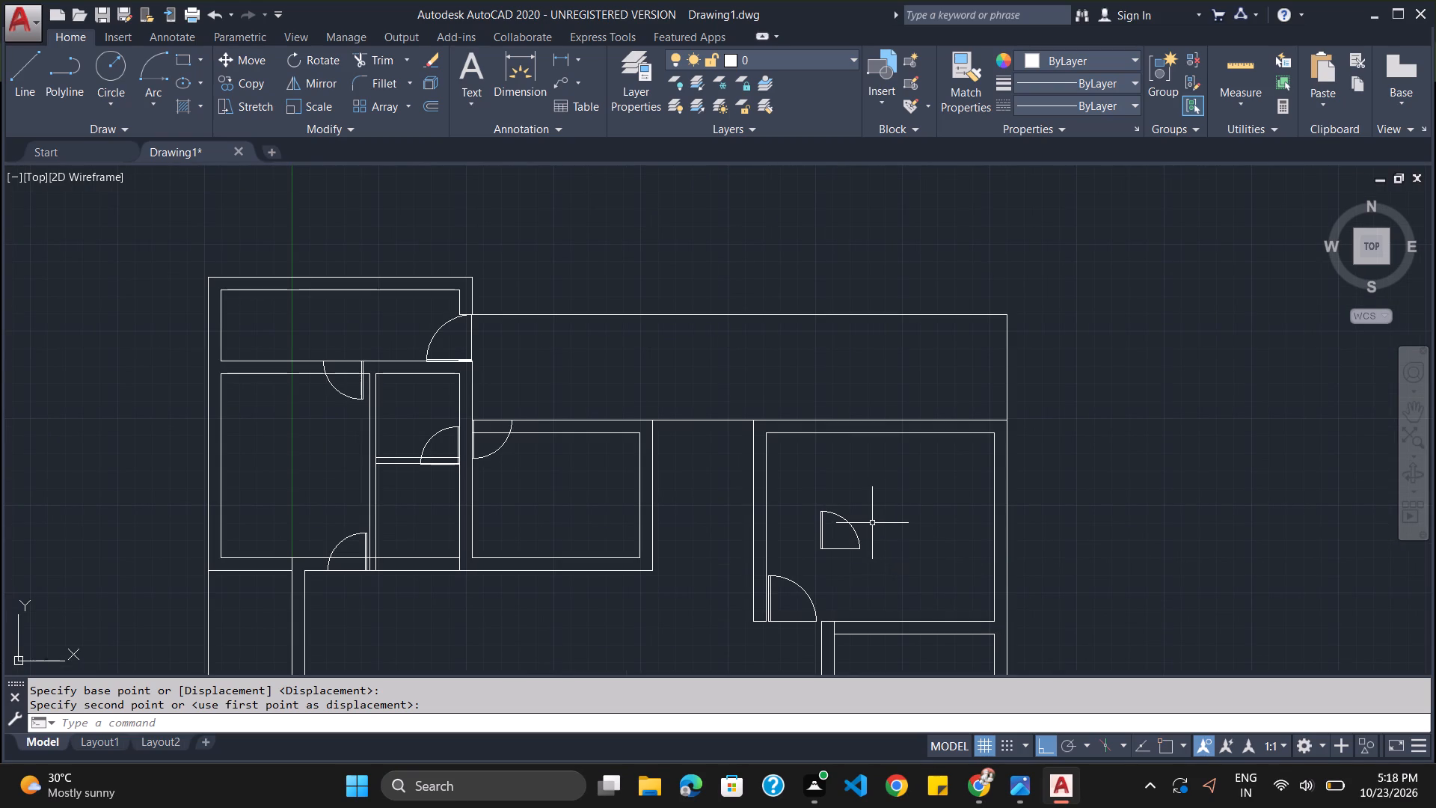
left_click_drag(859, 492, 852, 575)
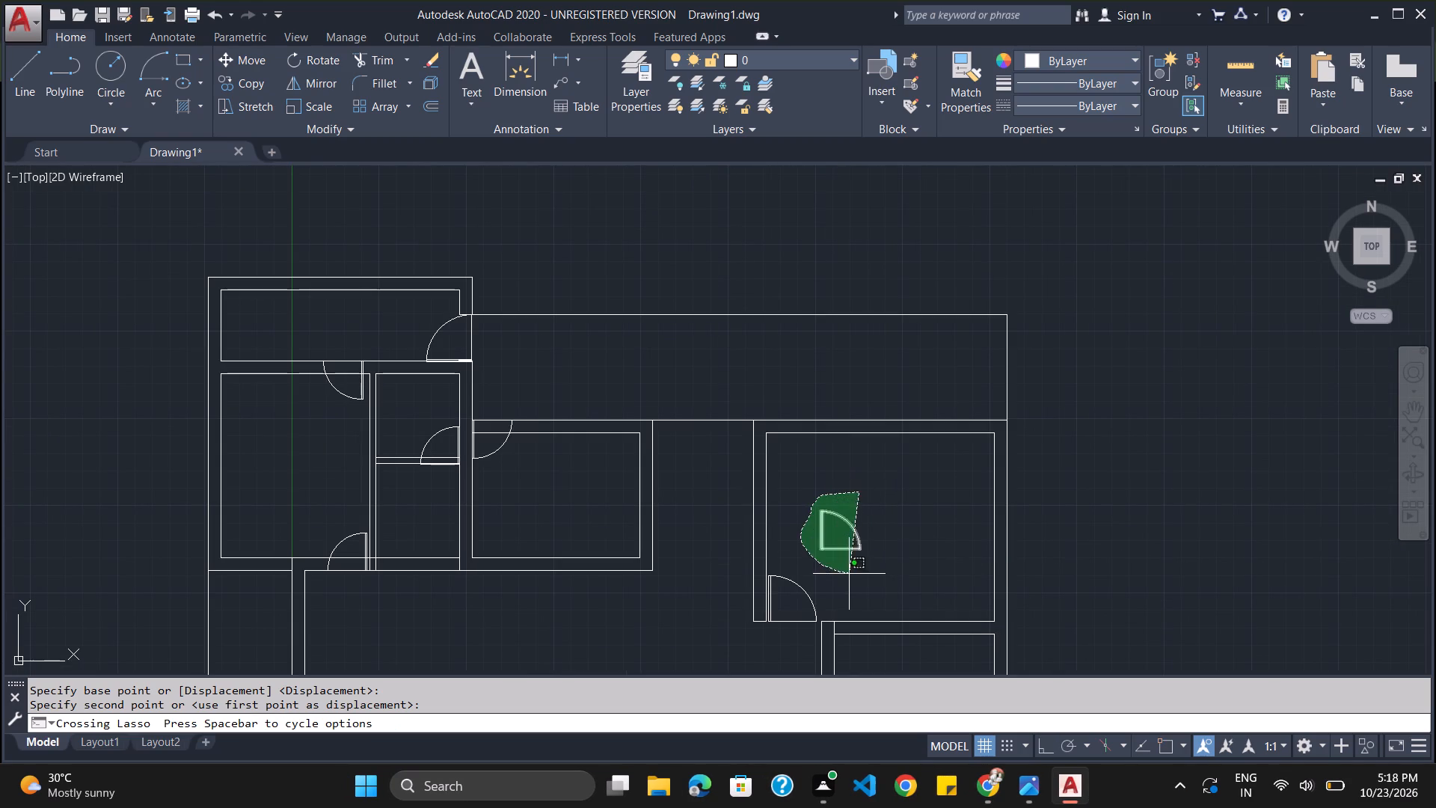
left_click_drag(852, 575, 891, 499)
key("ctrl+v")
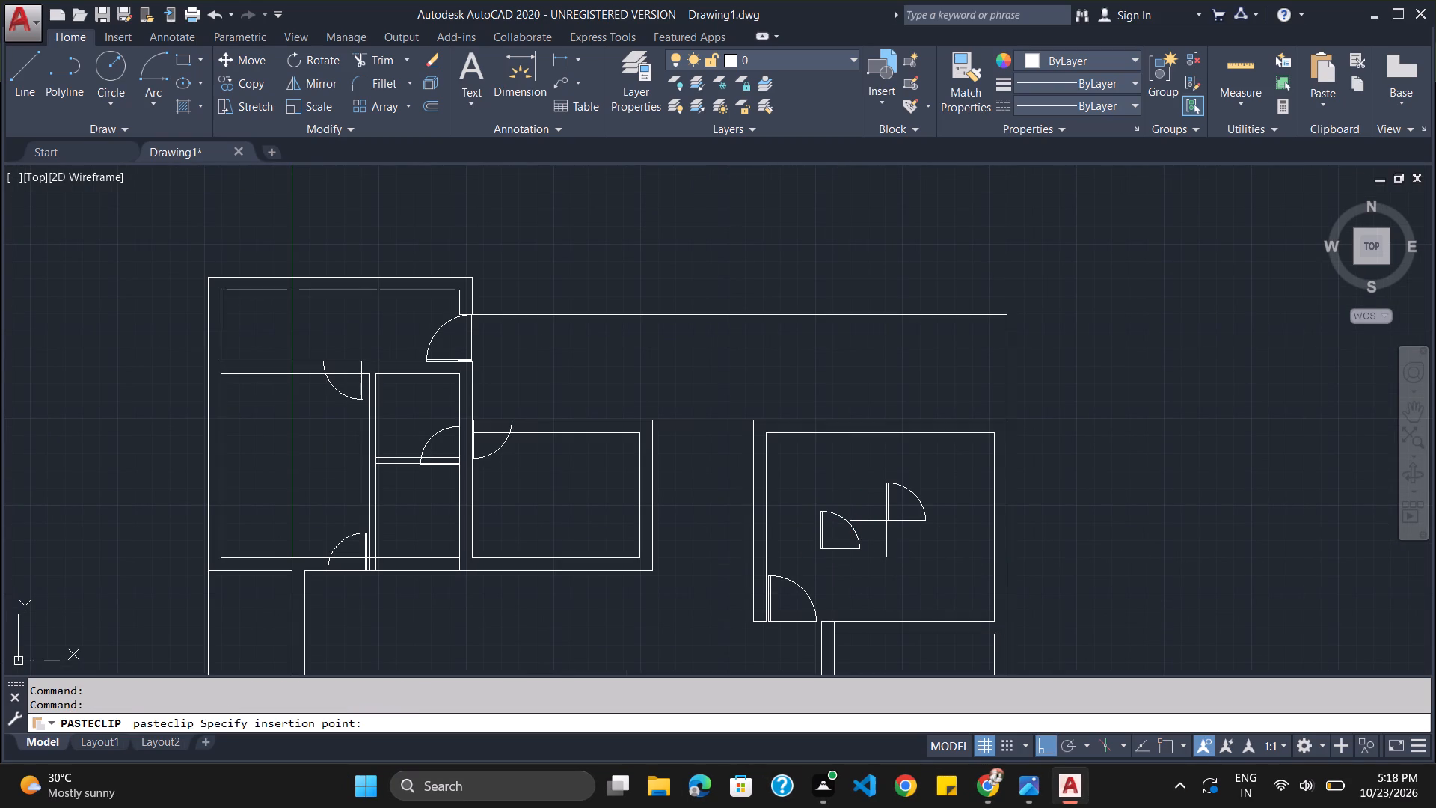
scroll(877, 564, "down", 4)
scroll(874, 599, "up", 3)
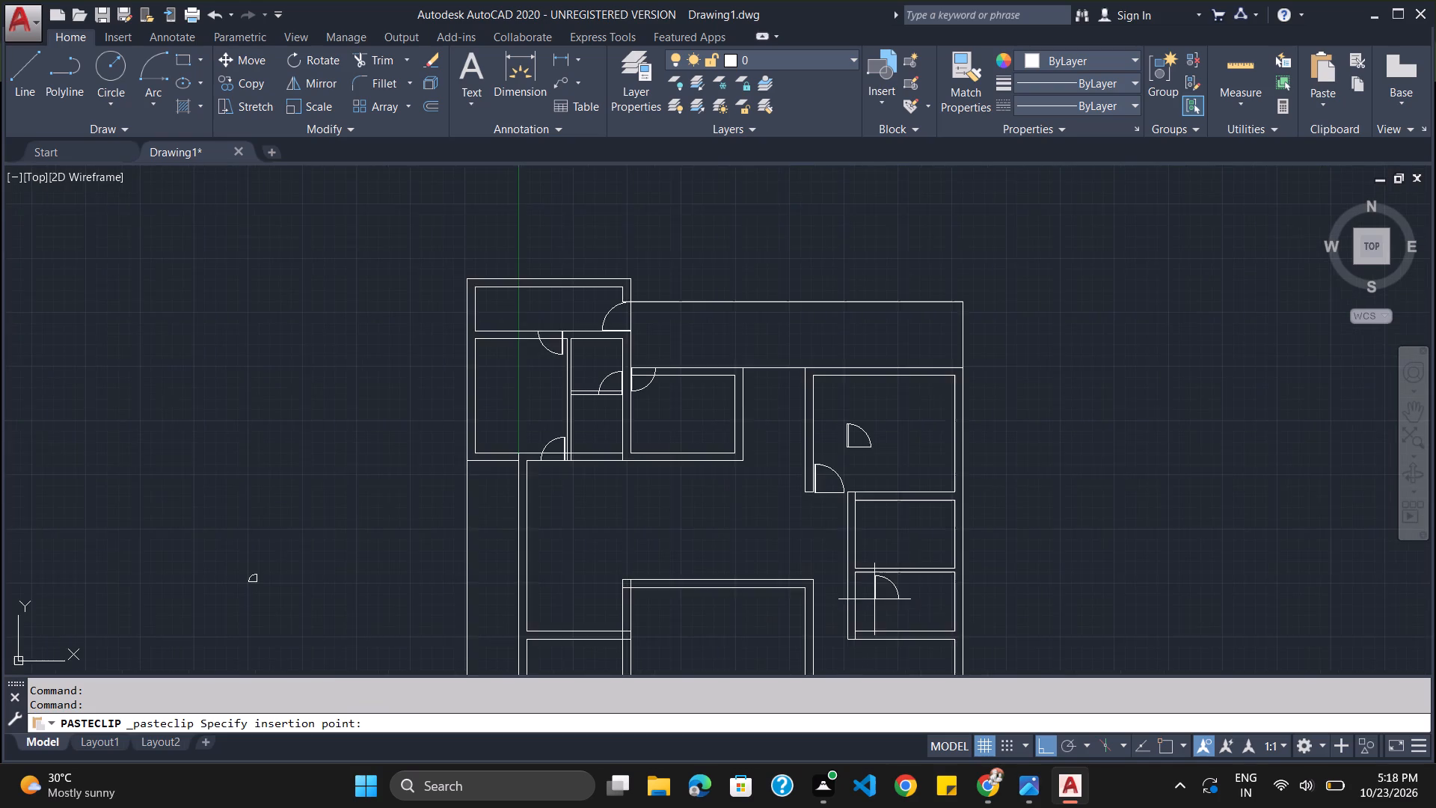
scroll(868, 647, "down", 2)
scroll(867, 648, "up", 4)
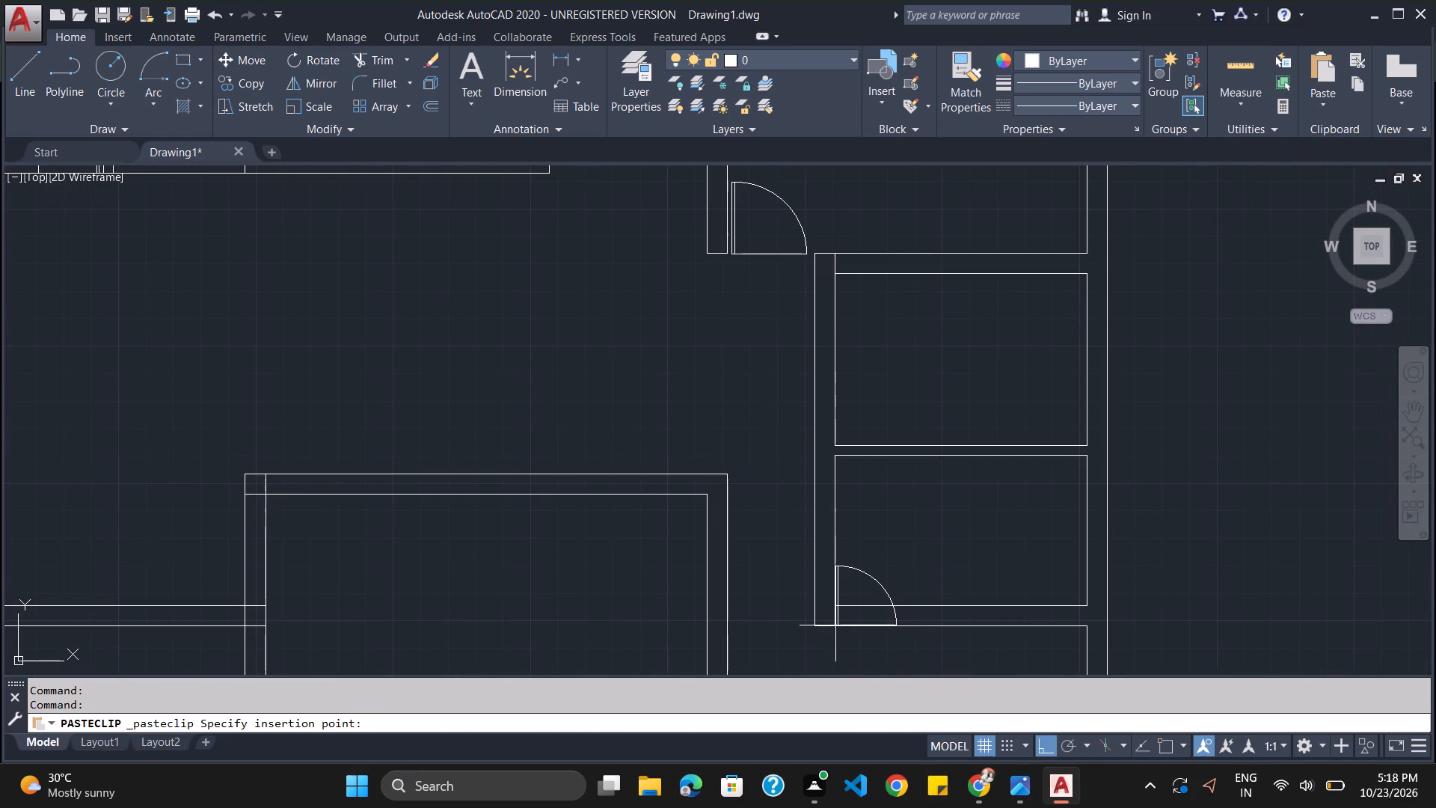
scroll(836, 627, "up", 3)
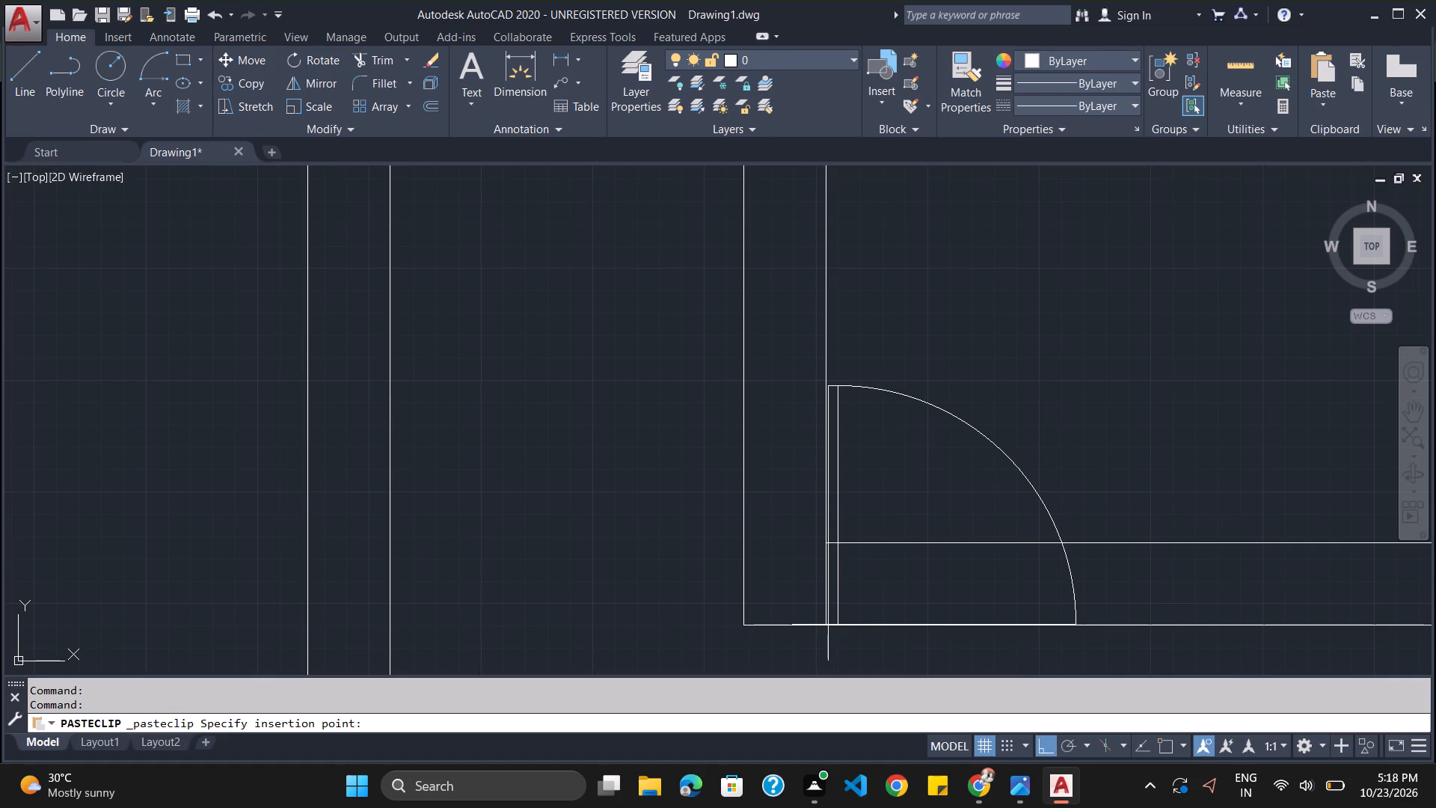
left_click(826, 625)
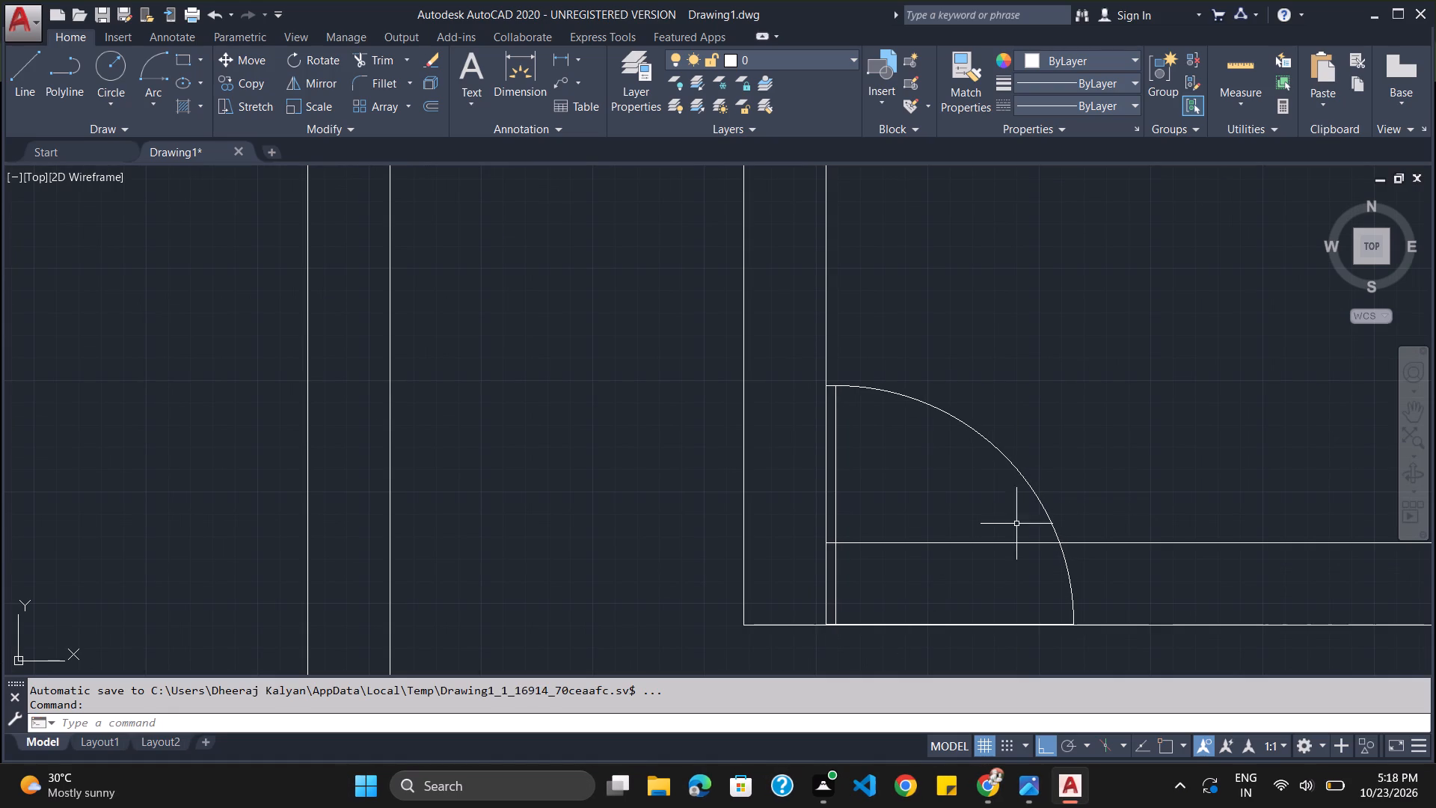
Paste another copy of the door inside the upper small east room, below the northeast room.
scroll(1034, 509, "down", 3)
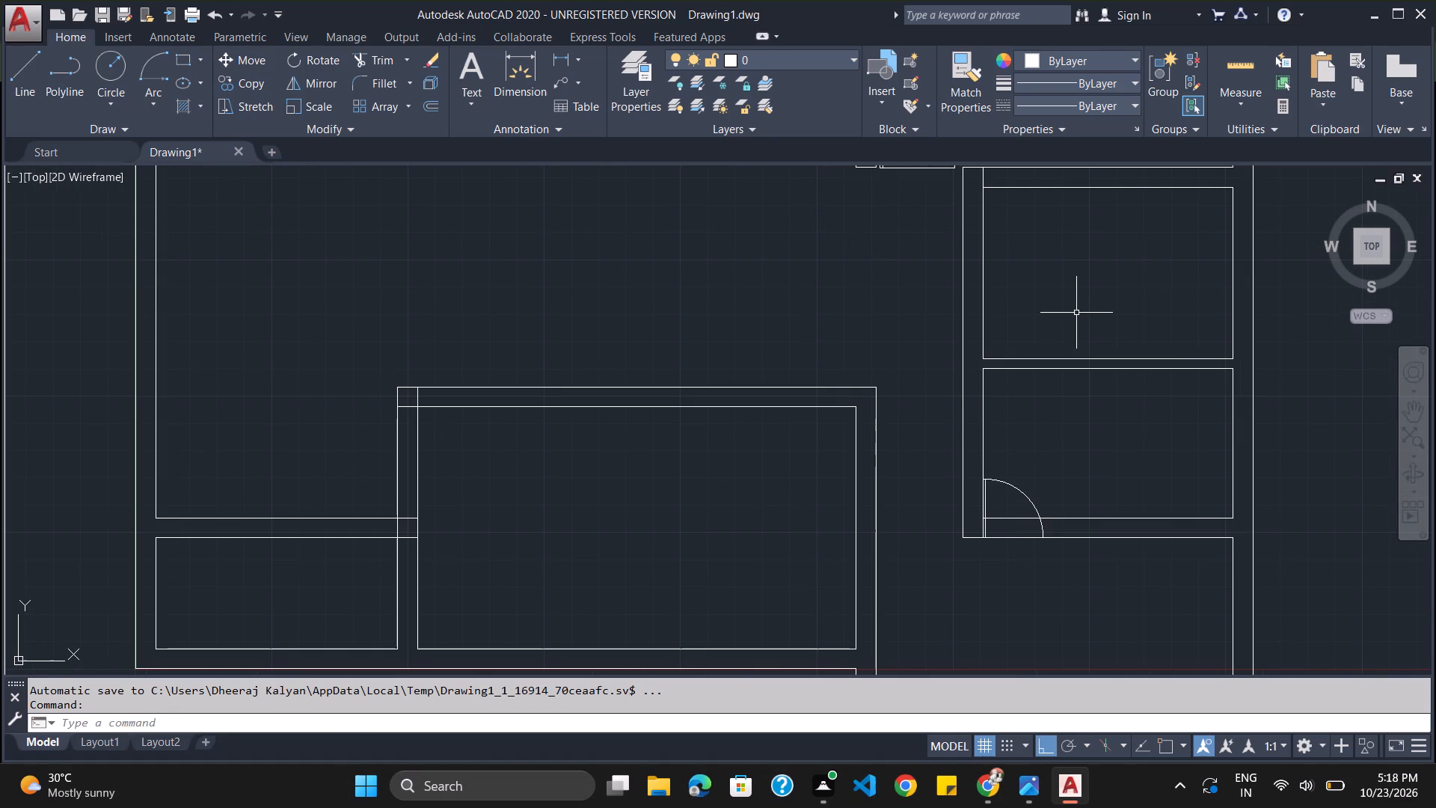
scroll(1068, 325, "down", 1)
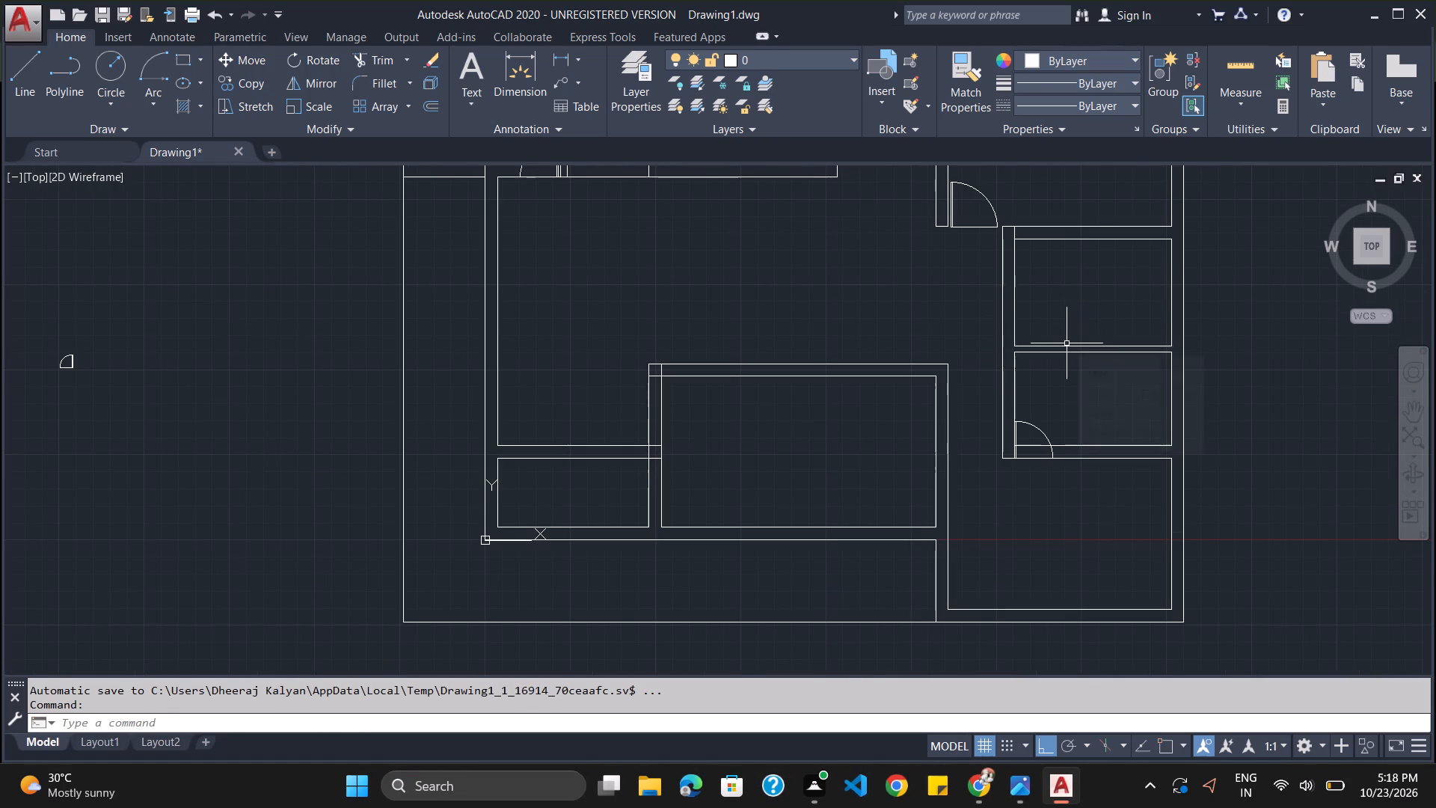
key("ctrl+v")
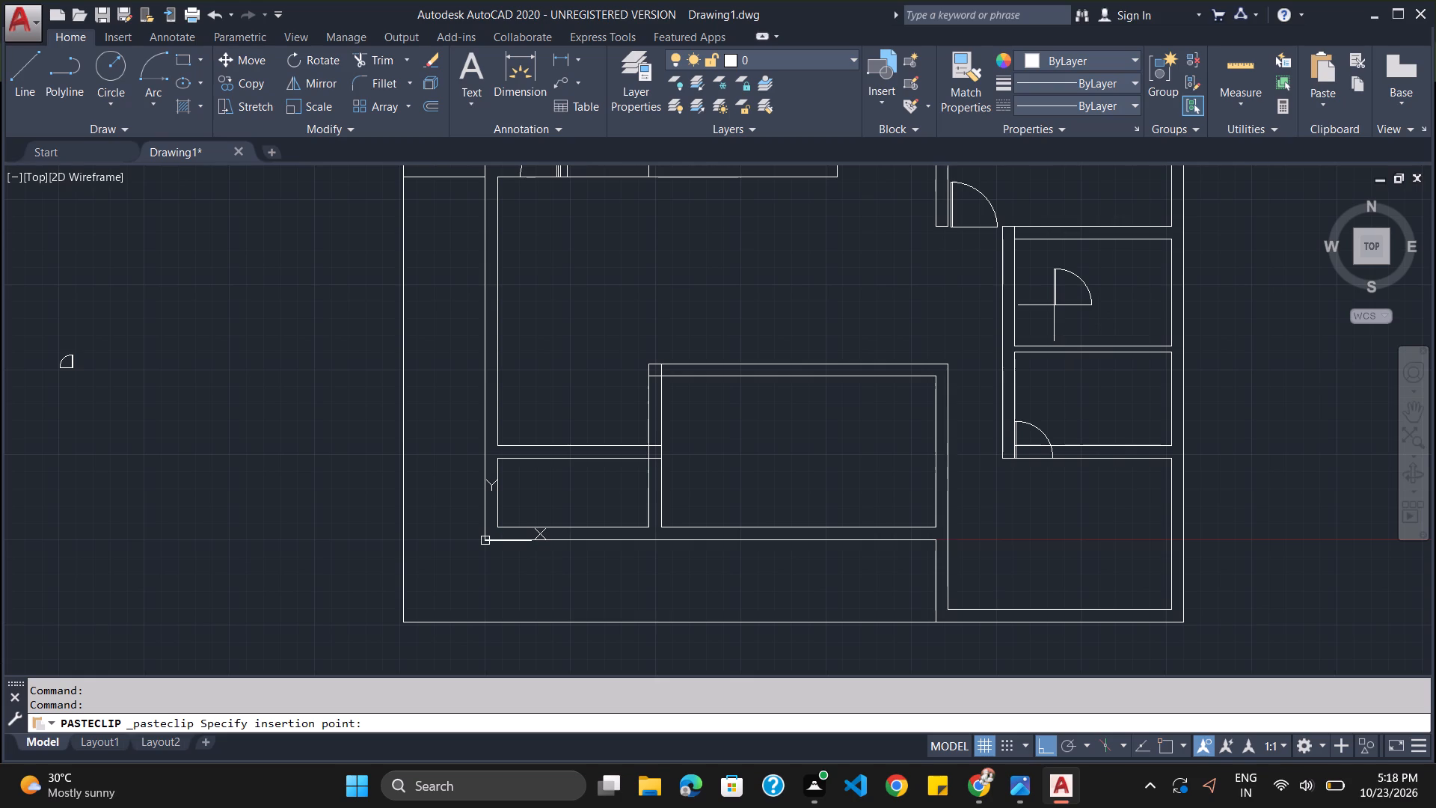
left_click(1052, 314)
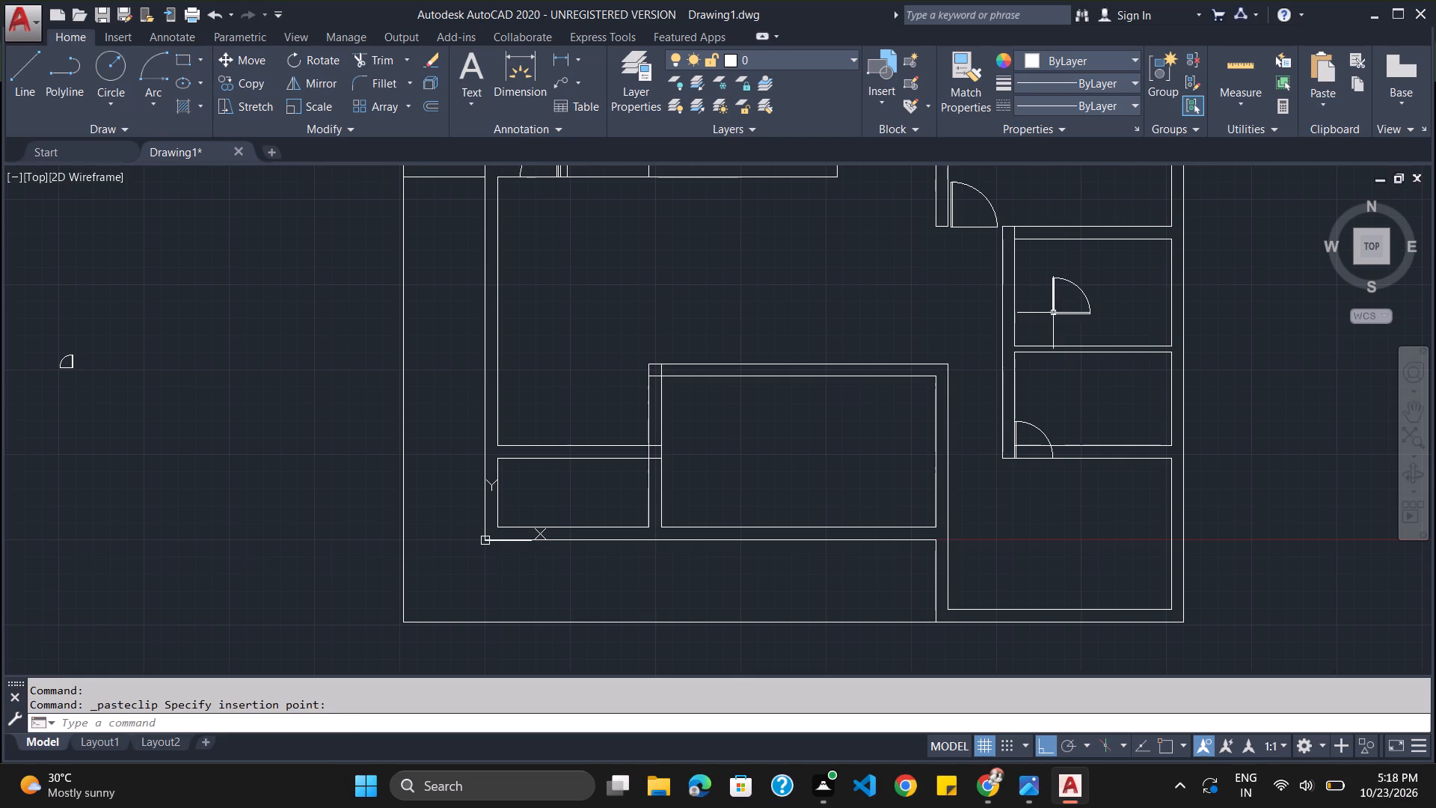
Mirror the pasted door about a horizontal line through its leaf's upper end with Ortho on, erasing the source.
left_click_drag(1072, 269, 1107, 298)
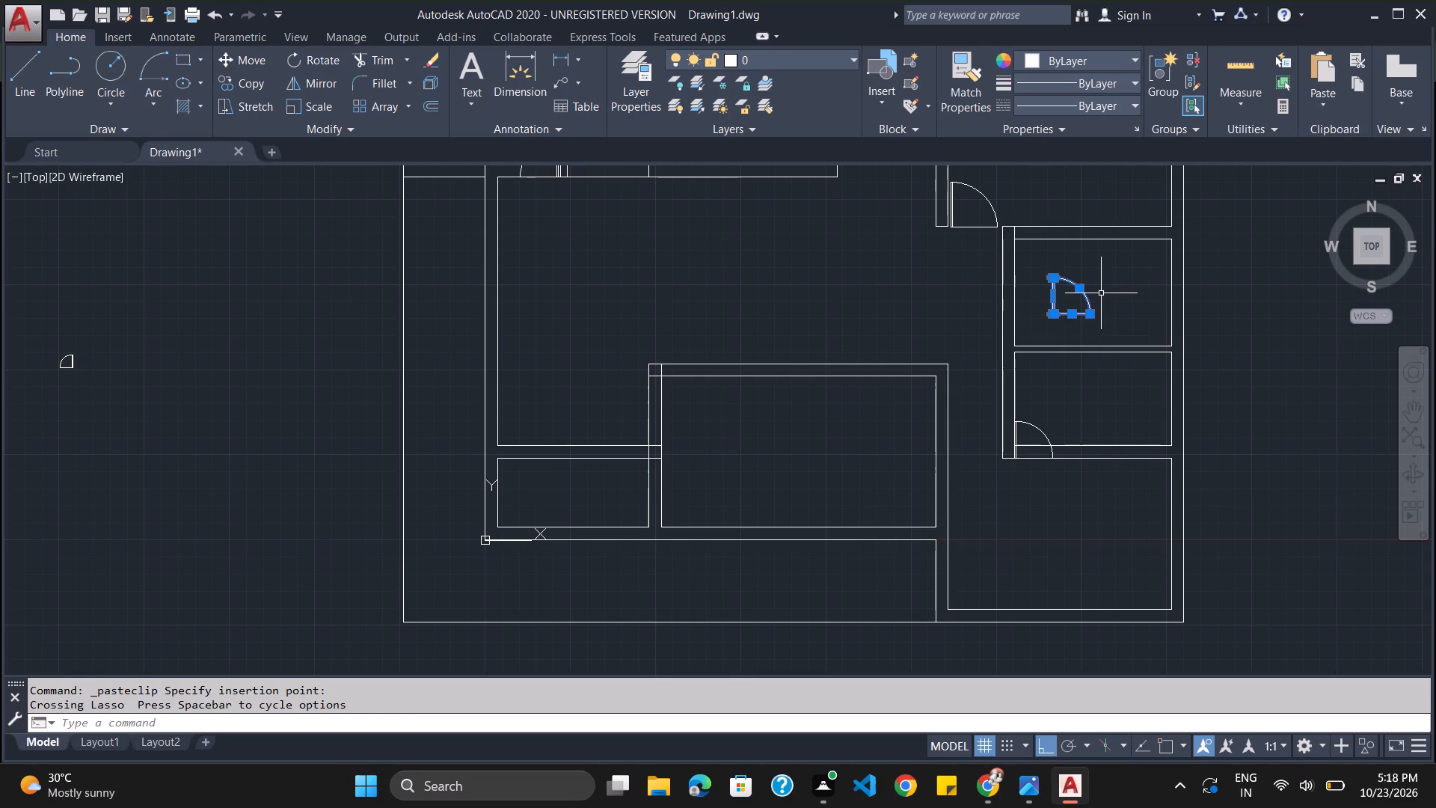
type("mirr")
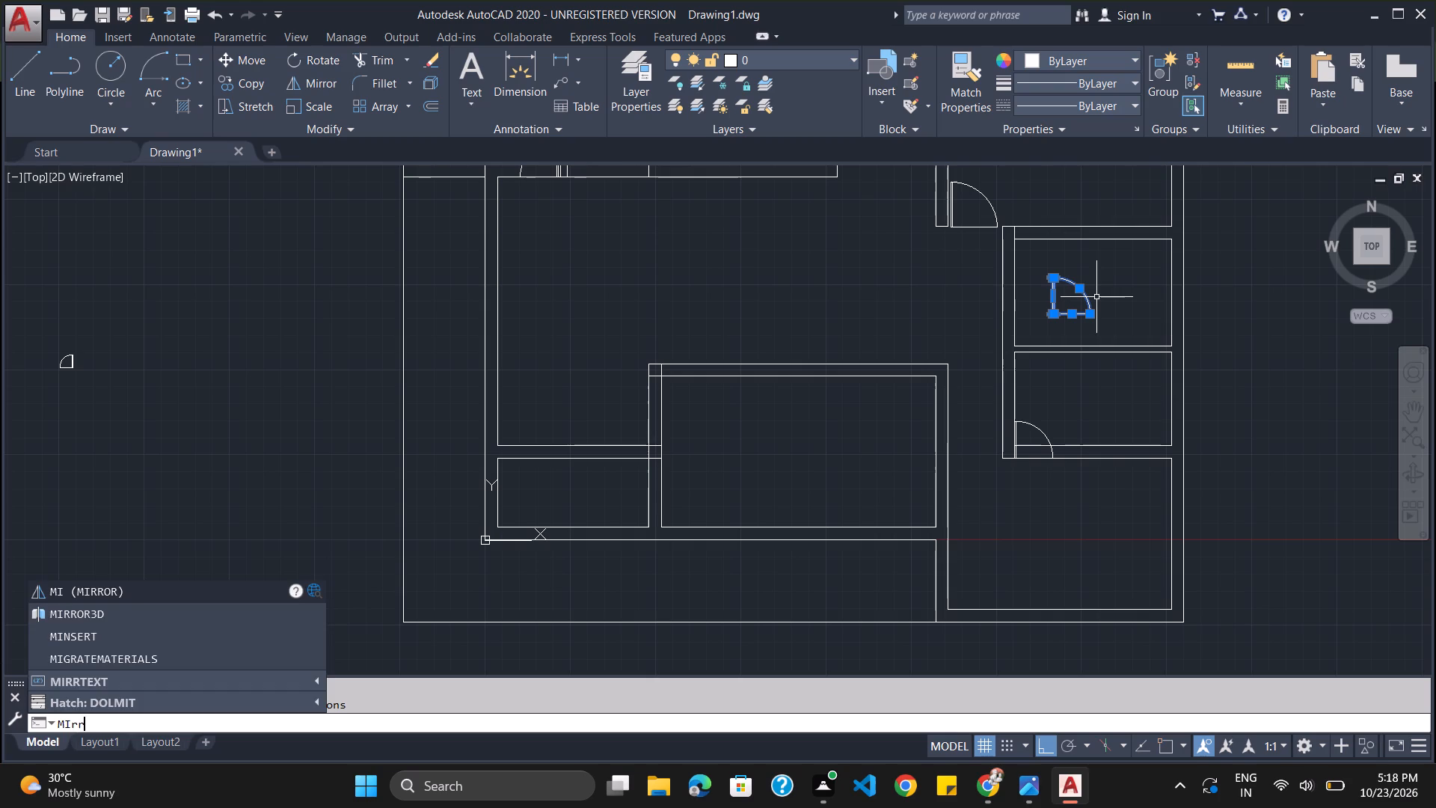
key("Return")
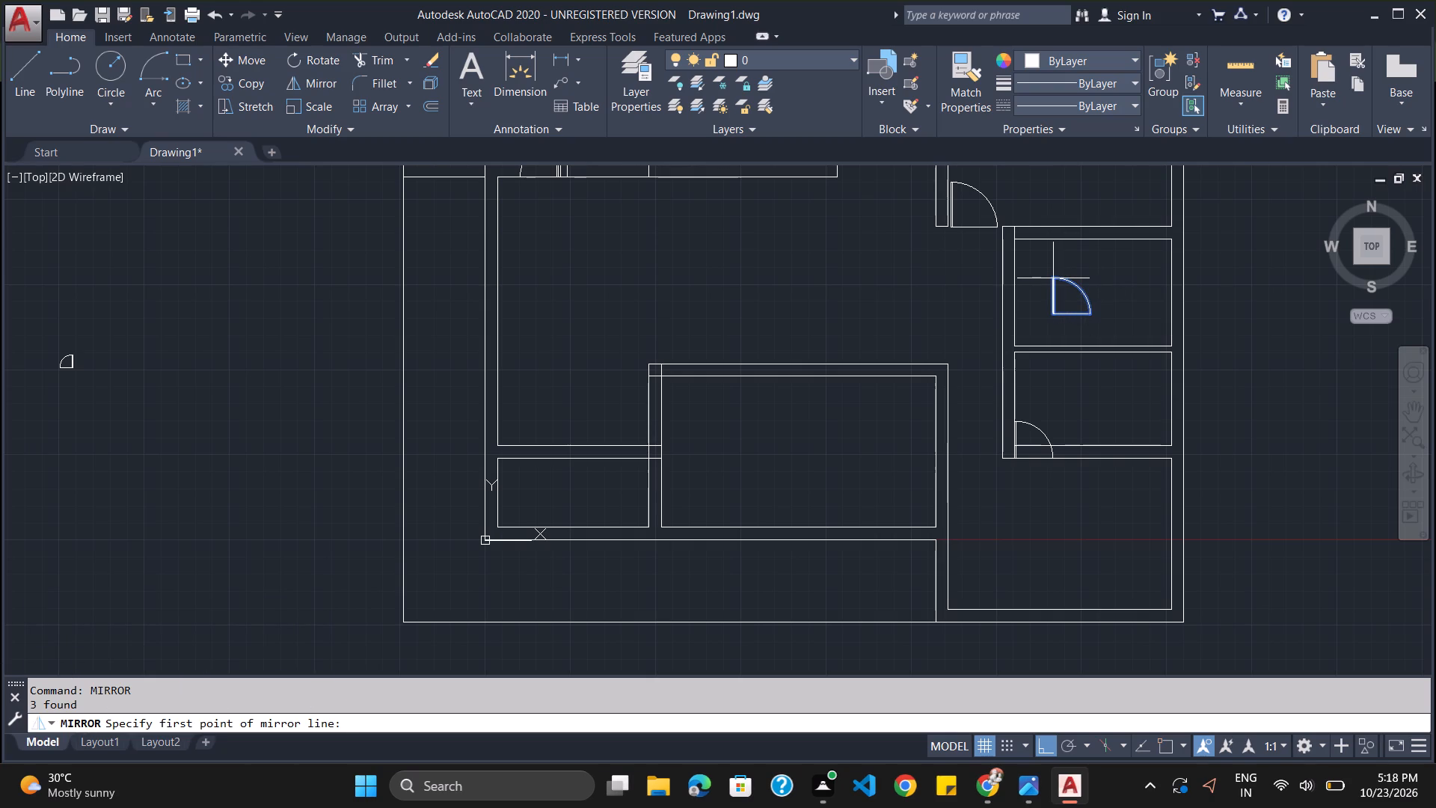
left_click(1053, 278)
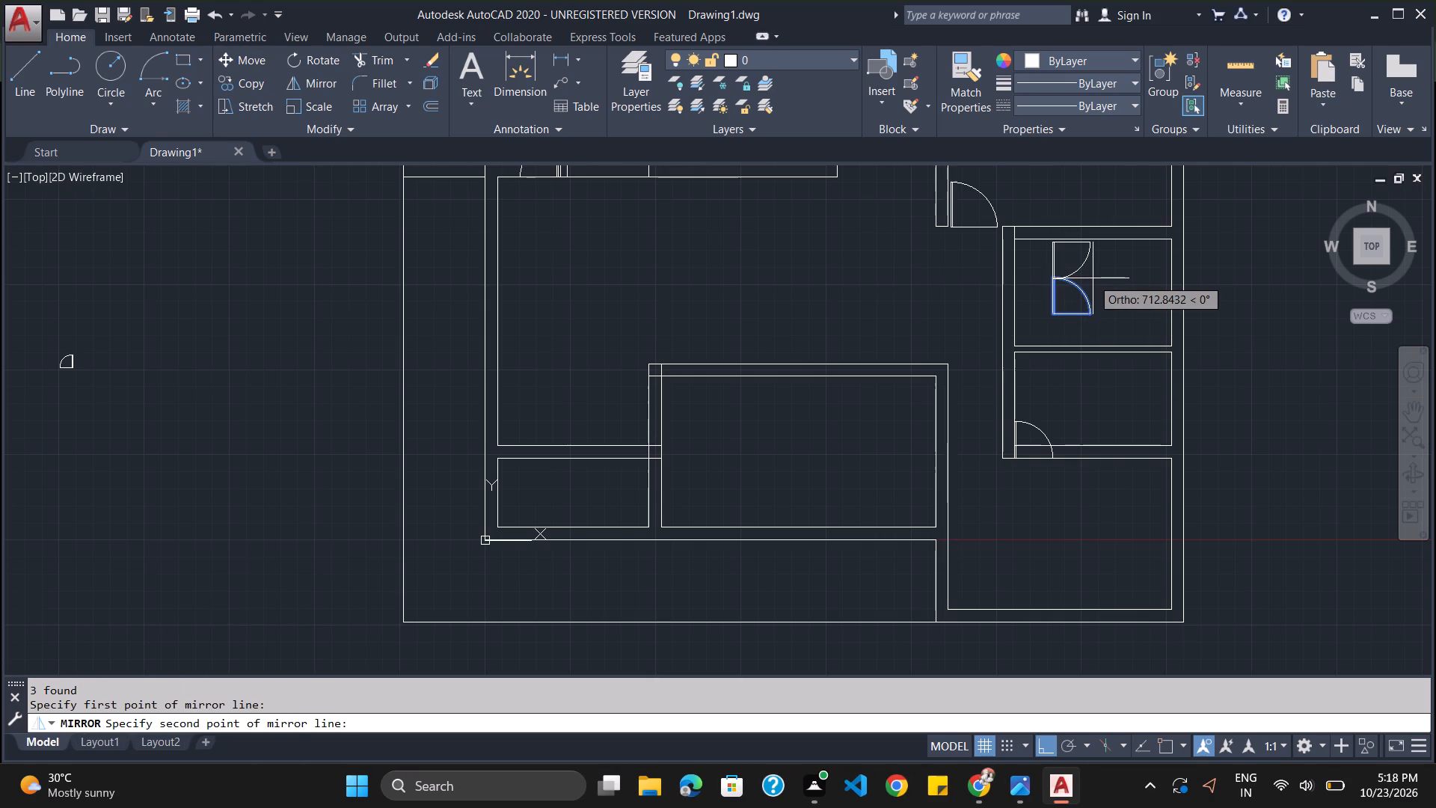
left_click(1093, 278)
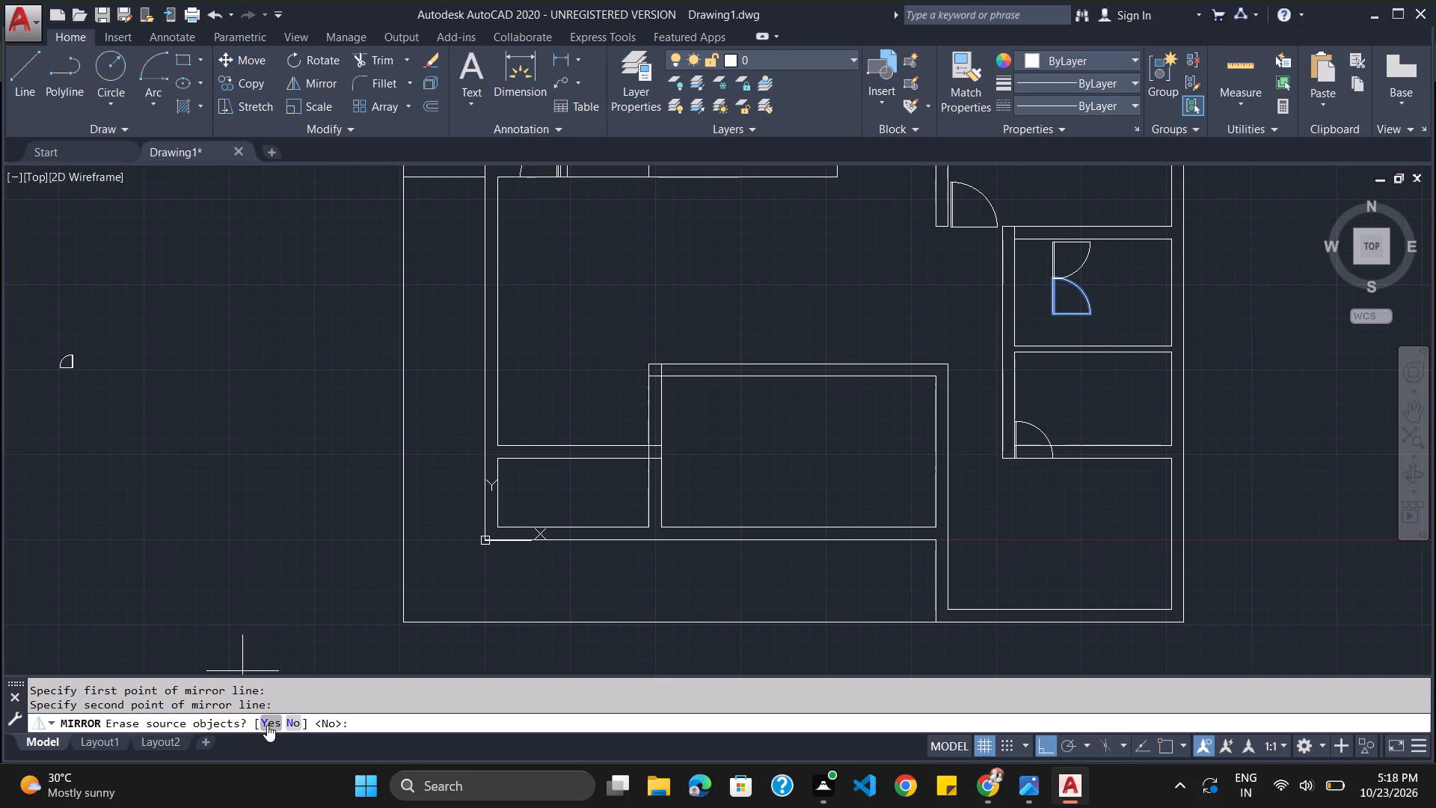
left_click(265, 726)
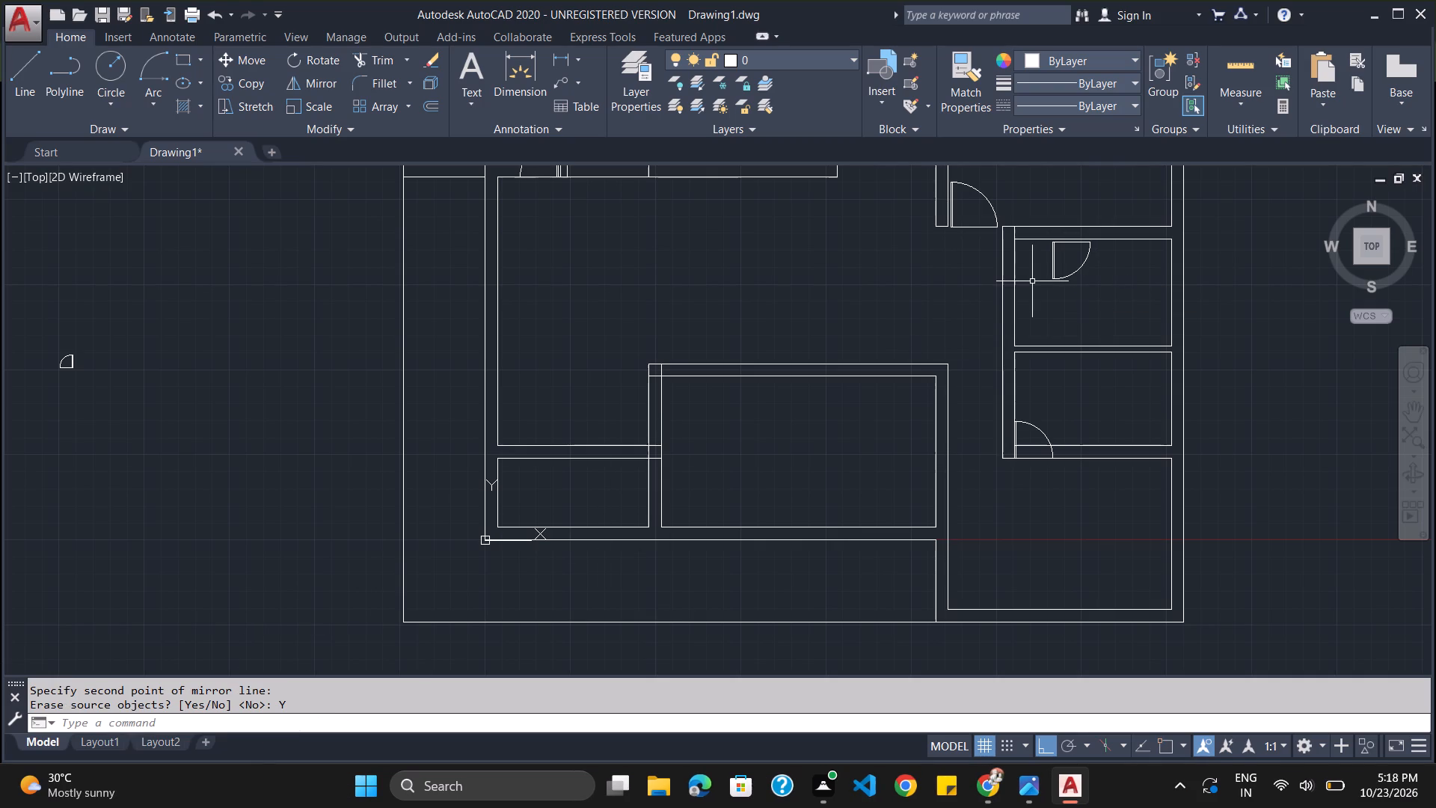
With Ortho off, move the mirrored door by its hinge corner to the west wall's inner face, on the north wall's upper edge.
left_click(1070, 242)
left_click(1081, 266)
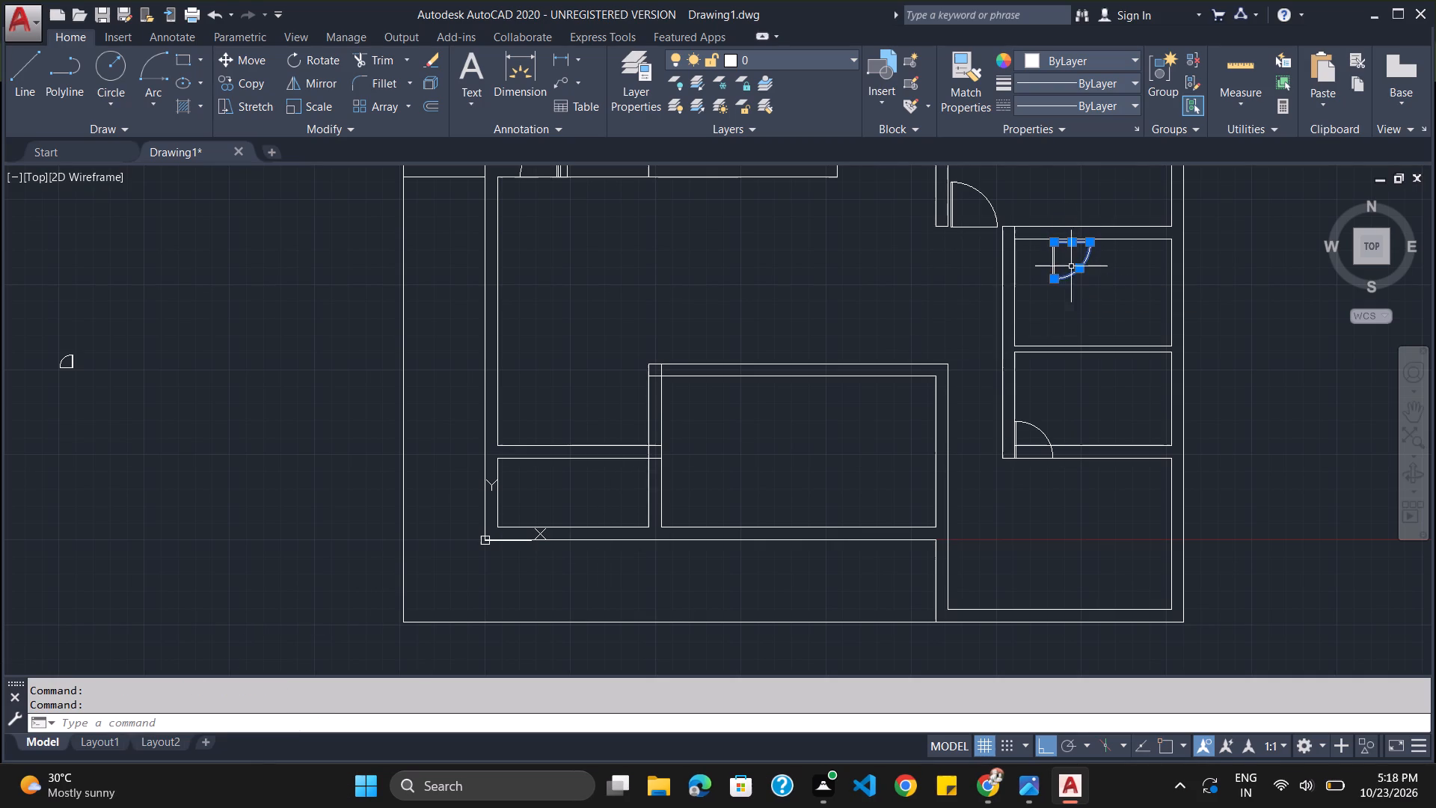
left_click(1054, 264)
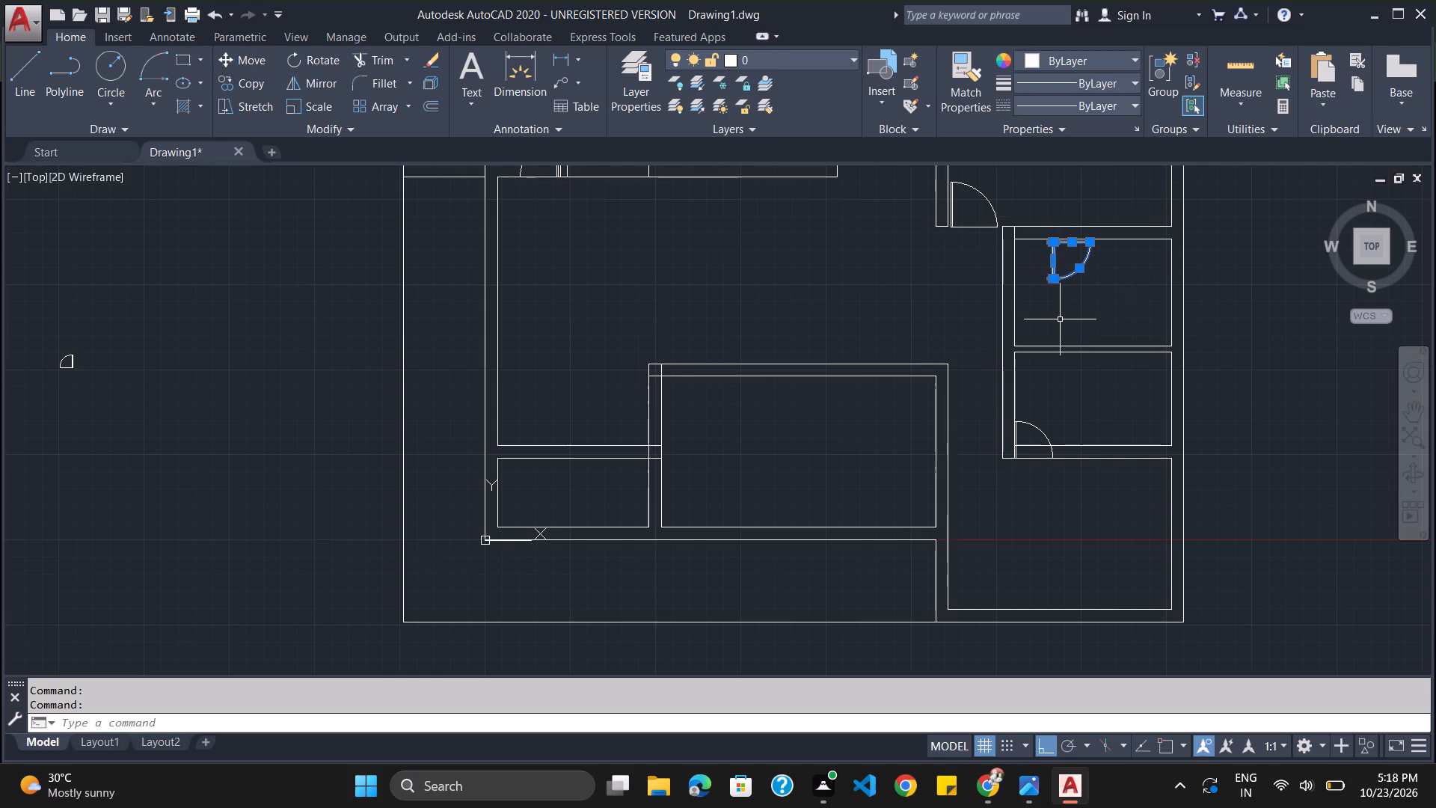
type("mi")
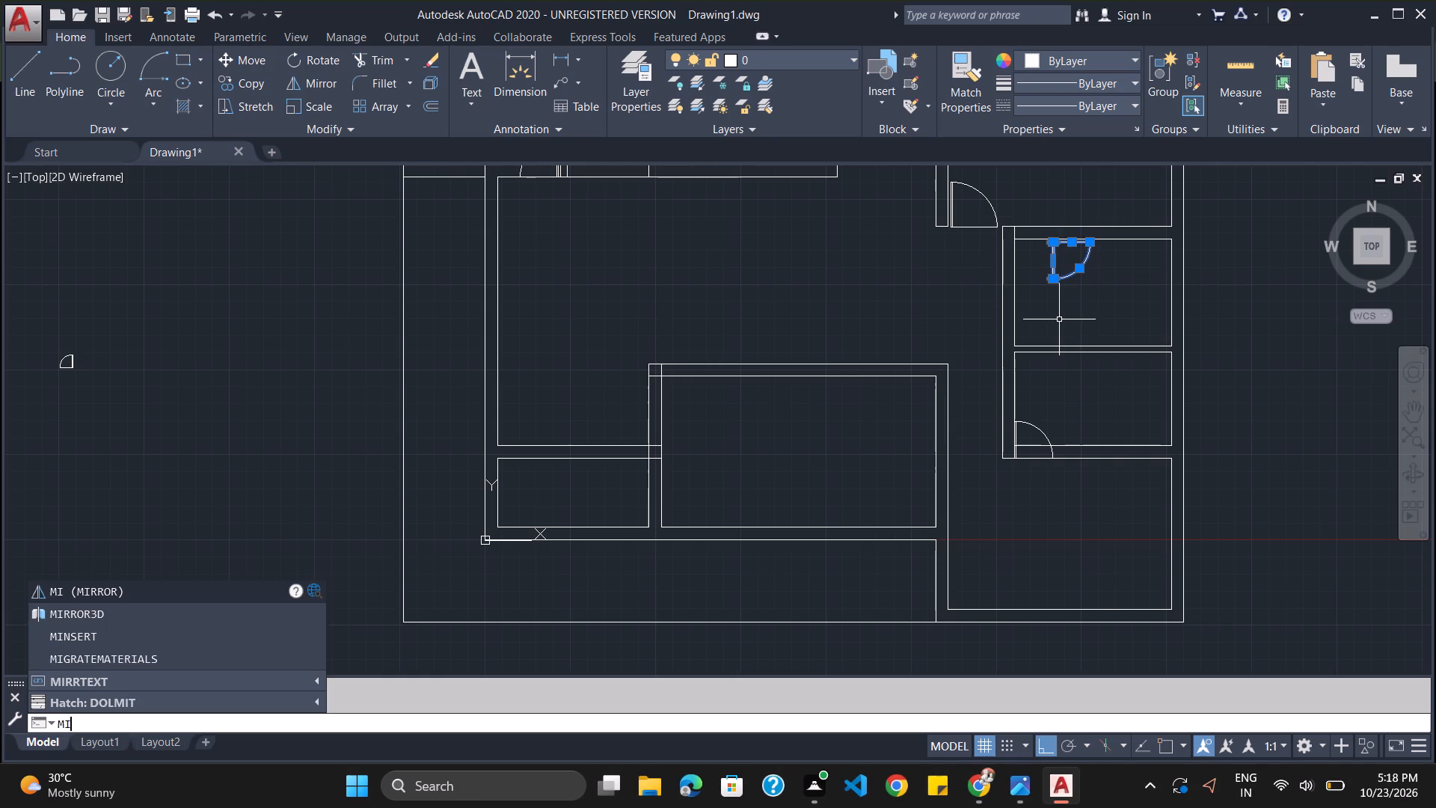
key("BackSpace")
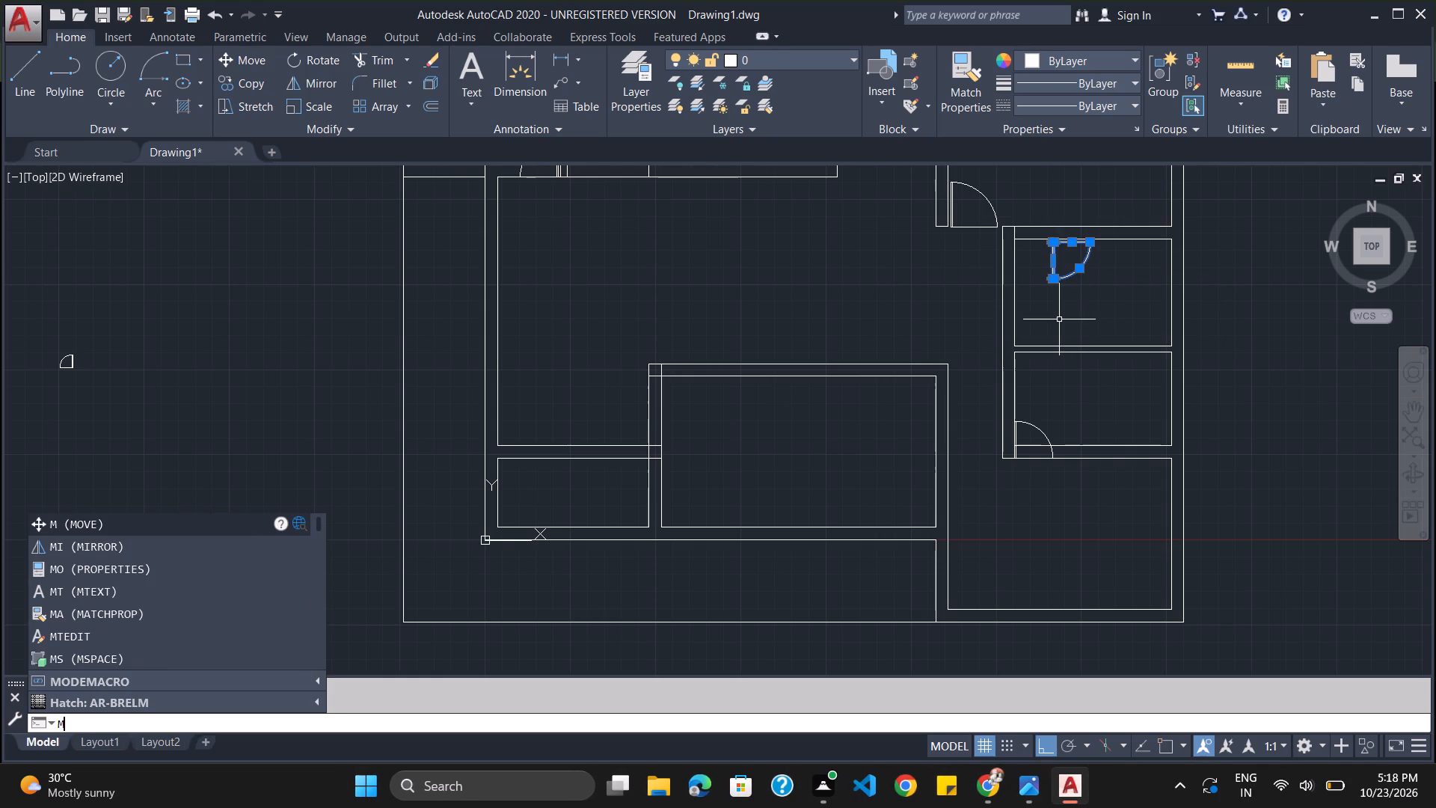
key("Return")
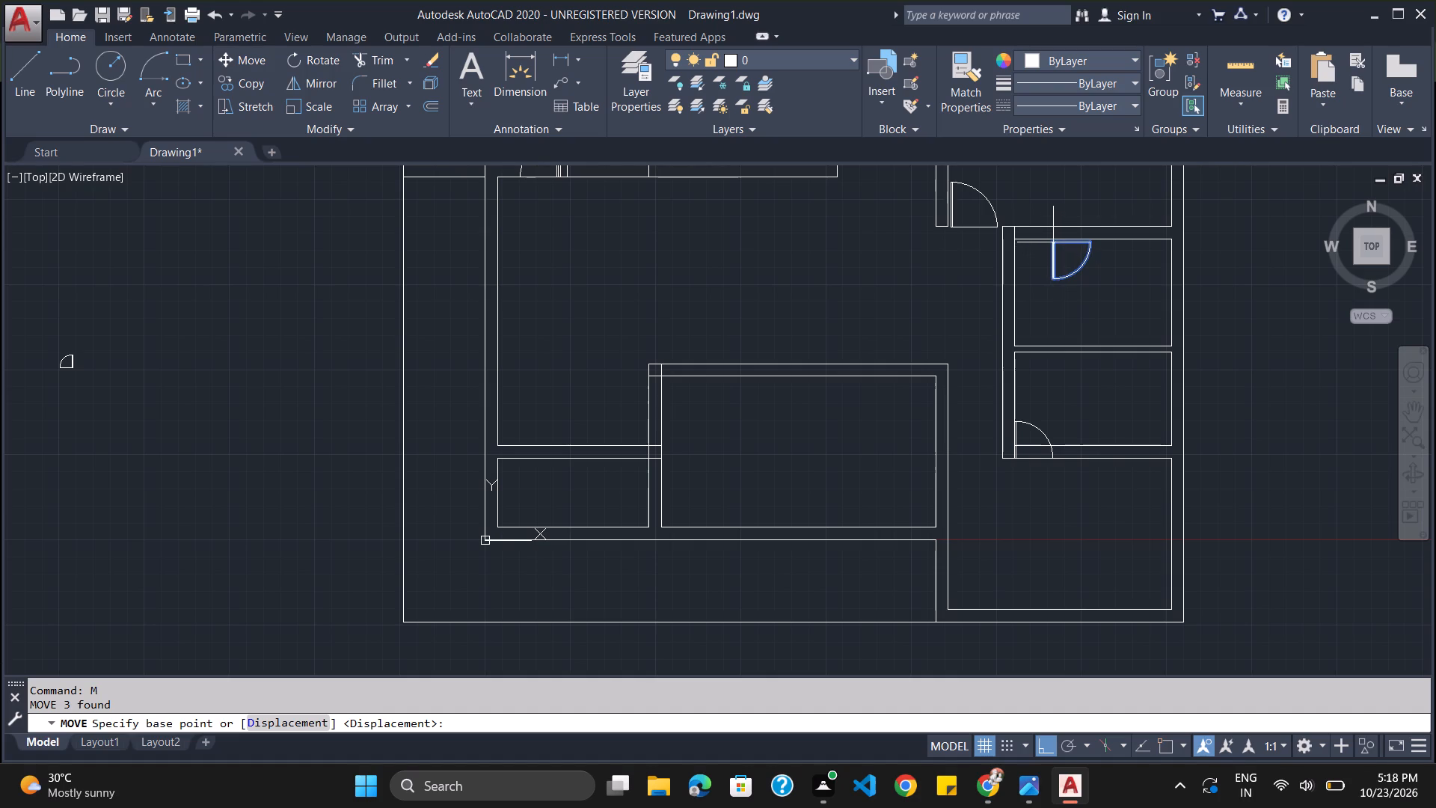
left_click(1053, 242)
scroll(1013, 228, "up", 3)
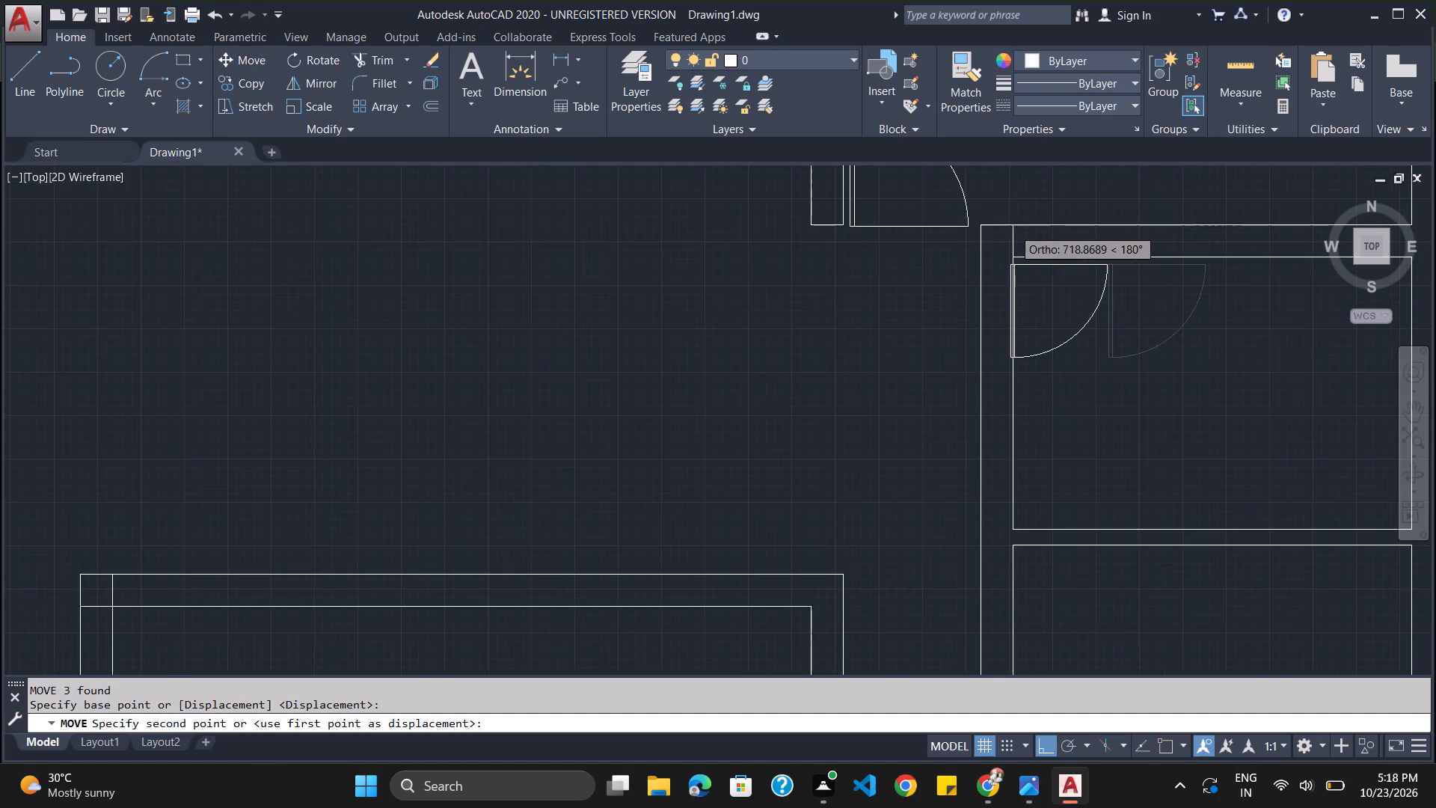
left_click(1049, 740)
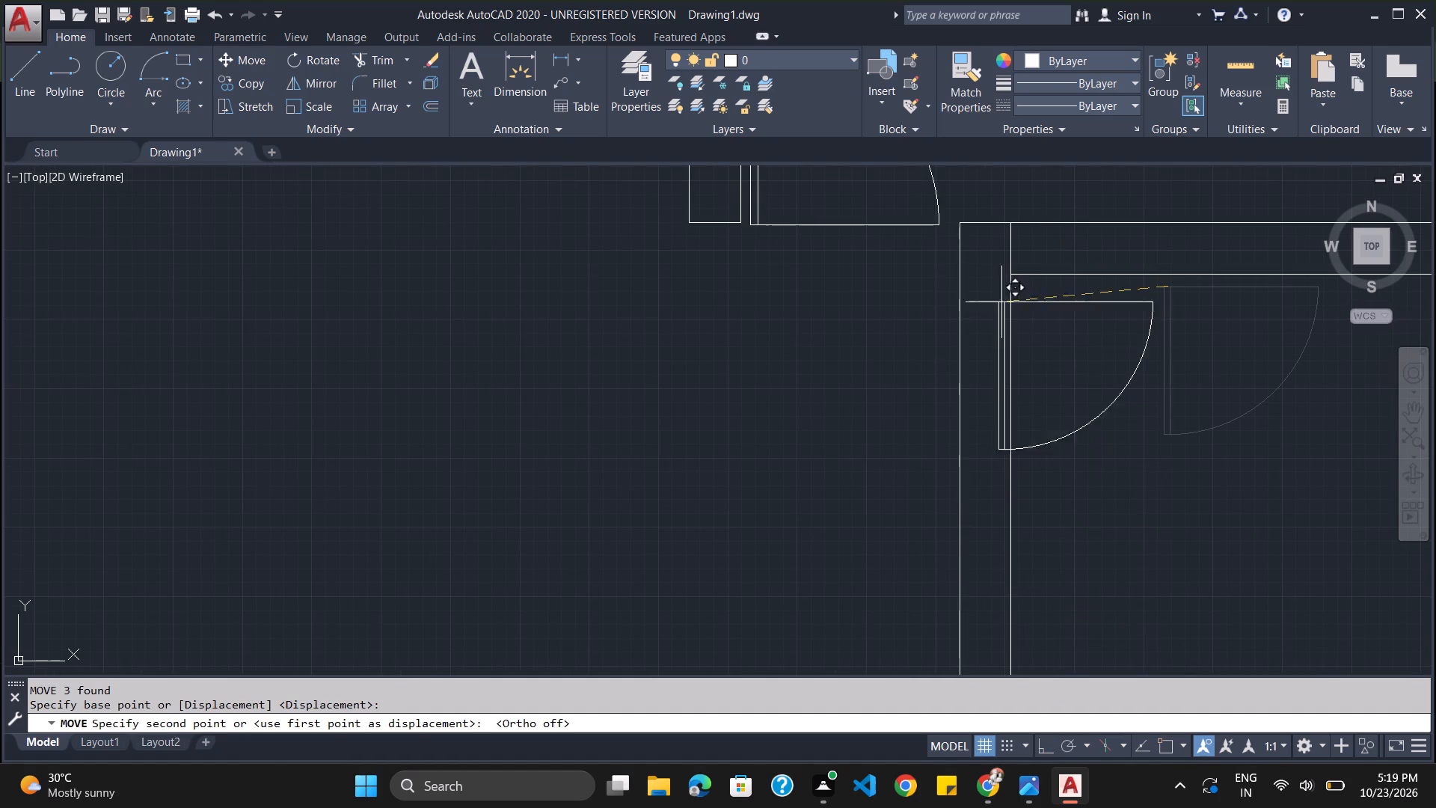
left_click(1014, 222)
scroll(1157, 305, "down", 1)
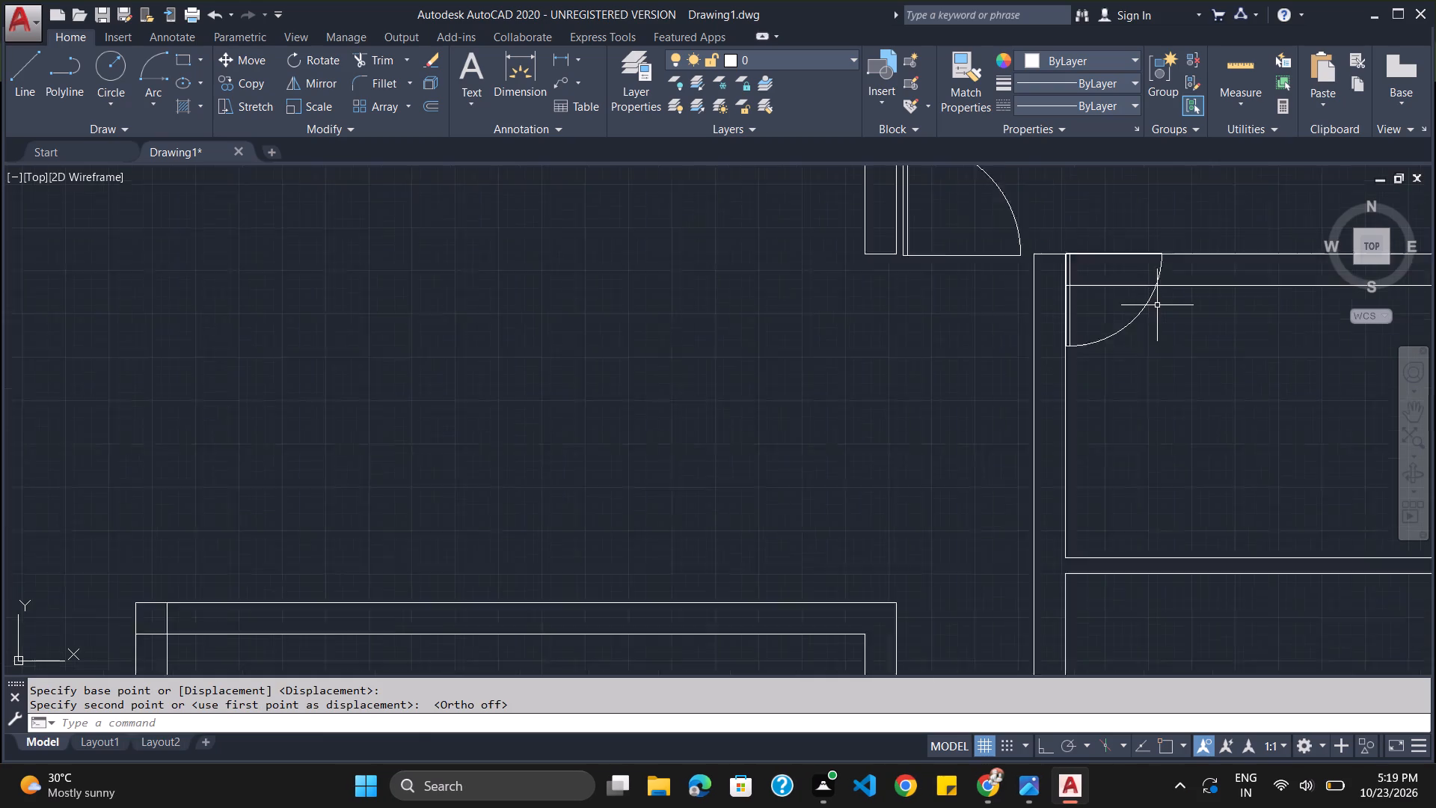
Copy the mirrored door and paste it in the southeast room's entrance opening, its arc's free end meeting the small rooms' west wall's lower outer corner.
scroll(1157, 305, "down", 5)
scroll(1164, 352, "up", 2)
scroll(1164, 352, "down", 1)
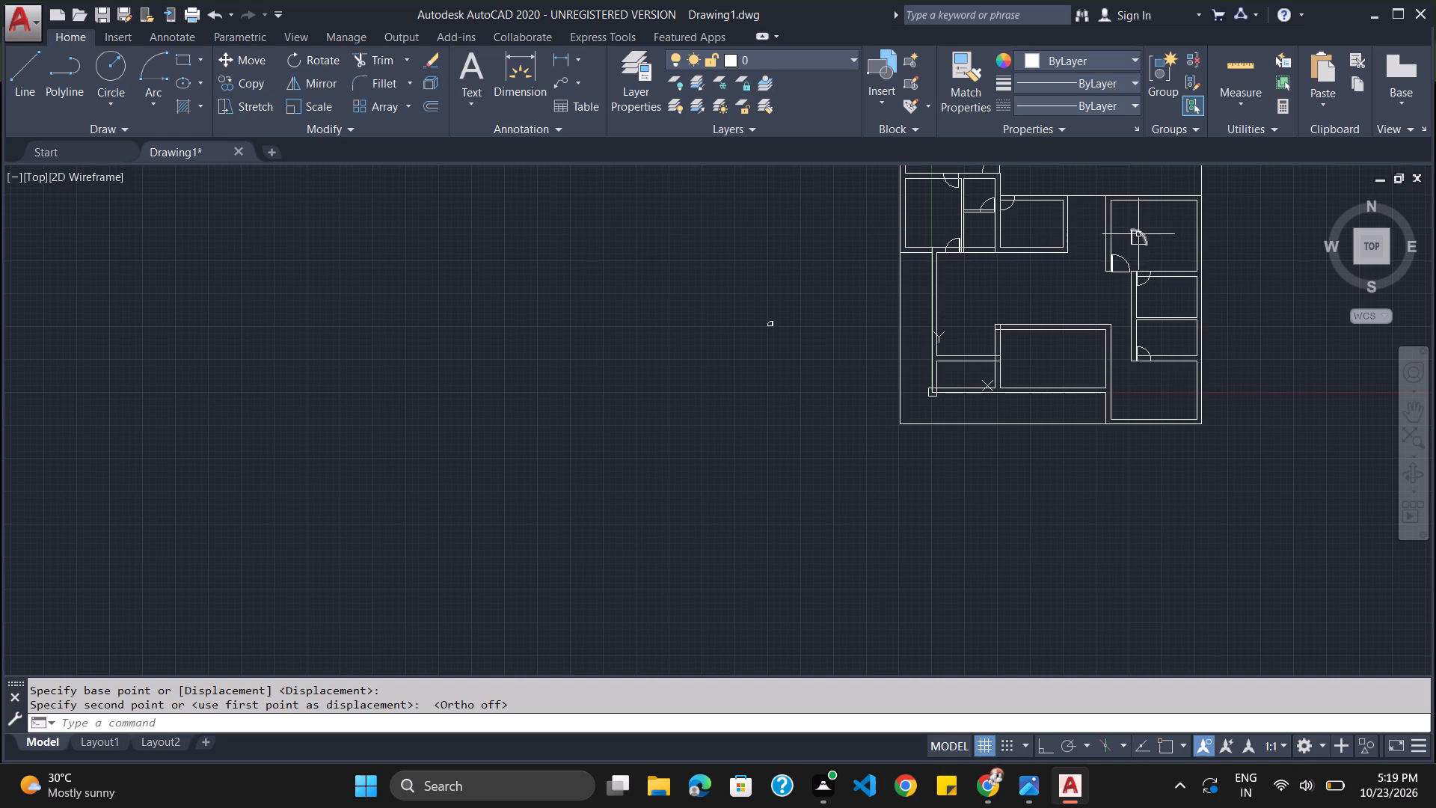
left_click(1146, 281)
scroll(1146, 281, "up", 5)
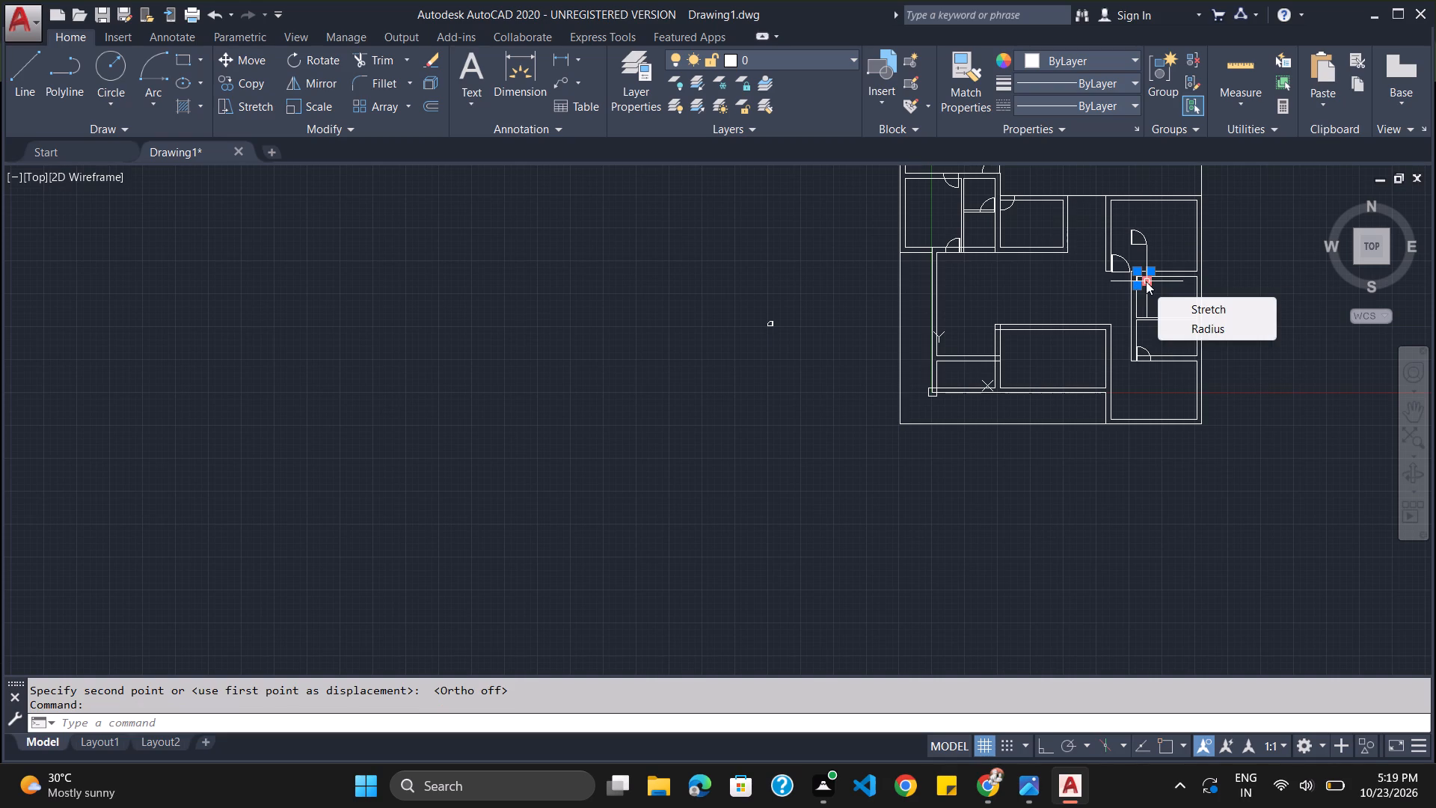
scroll(1153, 304, "up", 4)
scroll(1153, 298, "down", 3)
scroll(1144, 231, "up", 2)
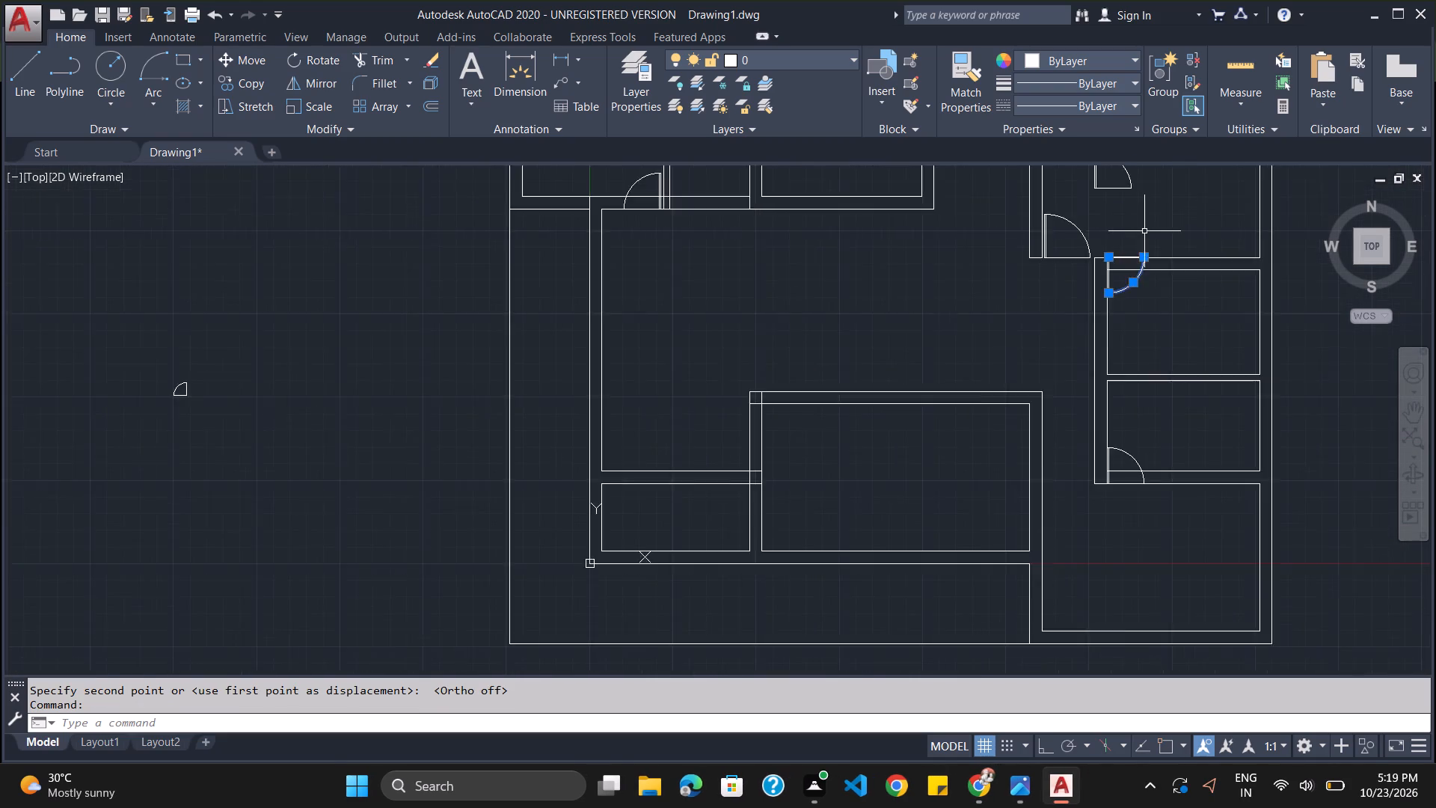
scroll(1144, 231, "up", 1)
left_click(1117, 297)
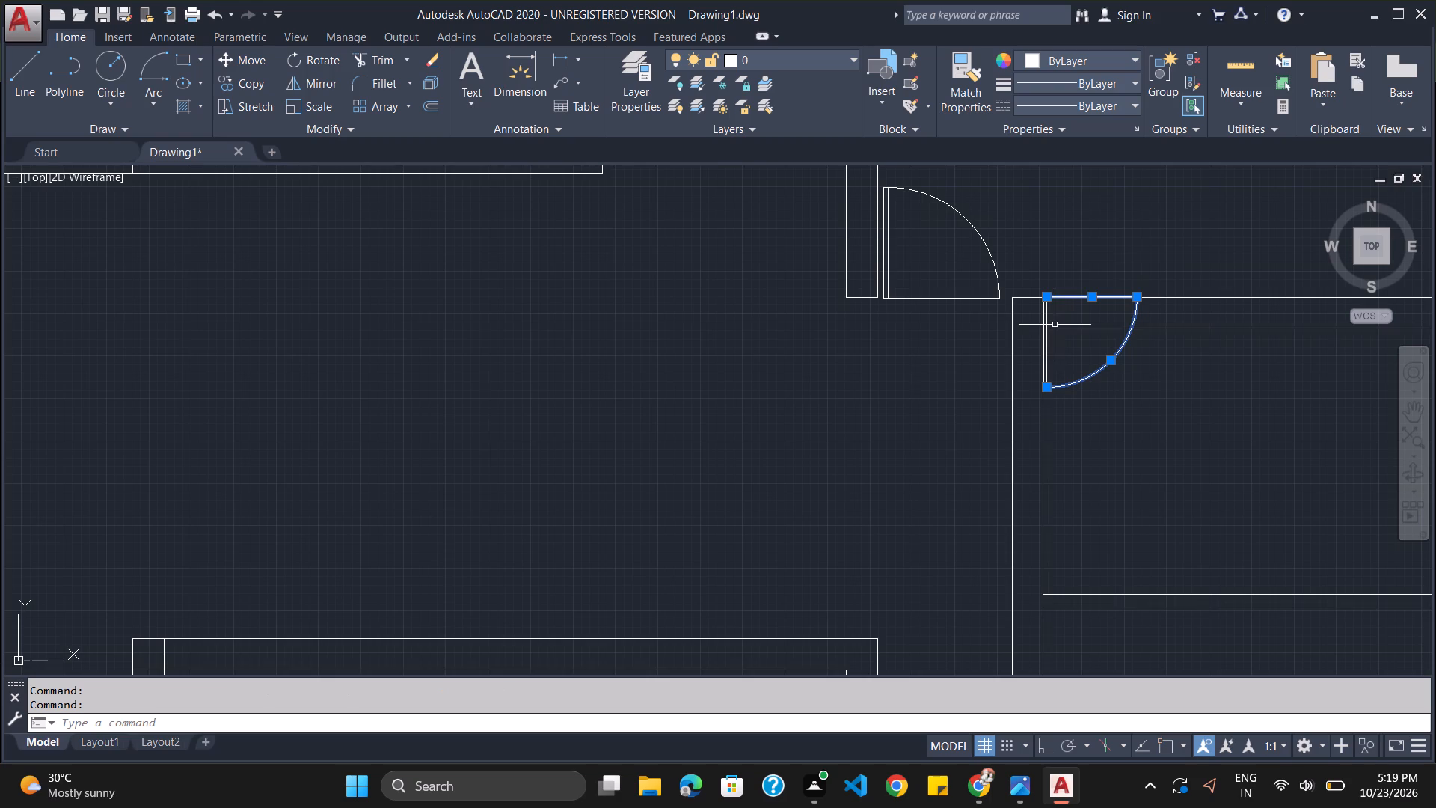
left_click(1048, 322)
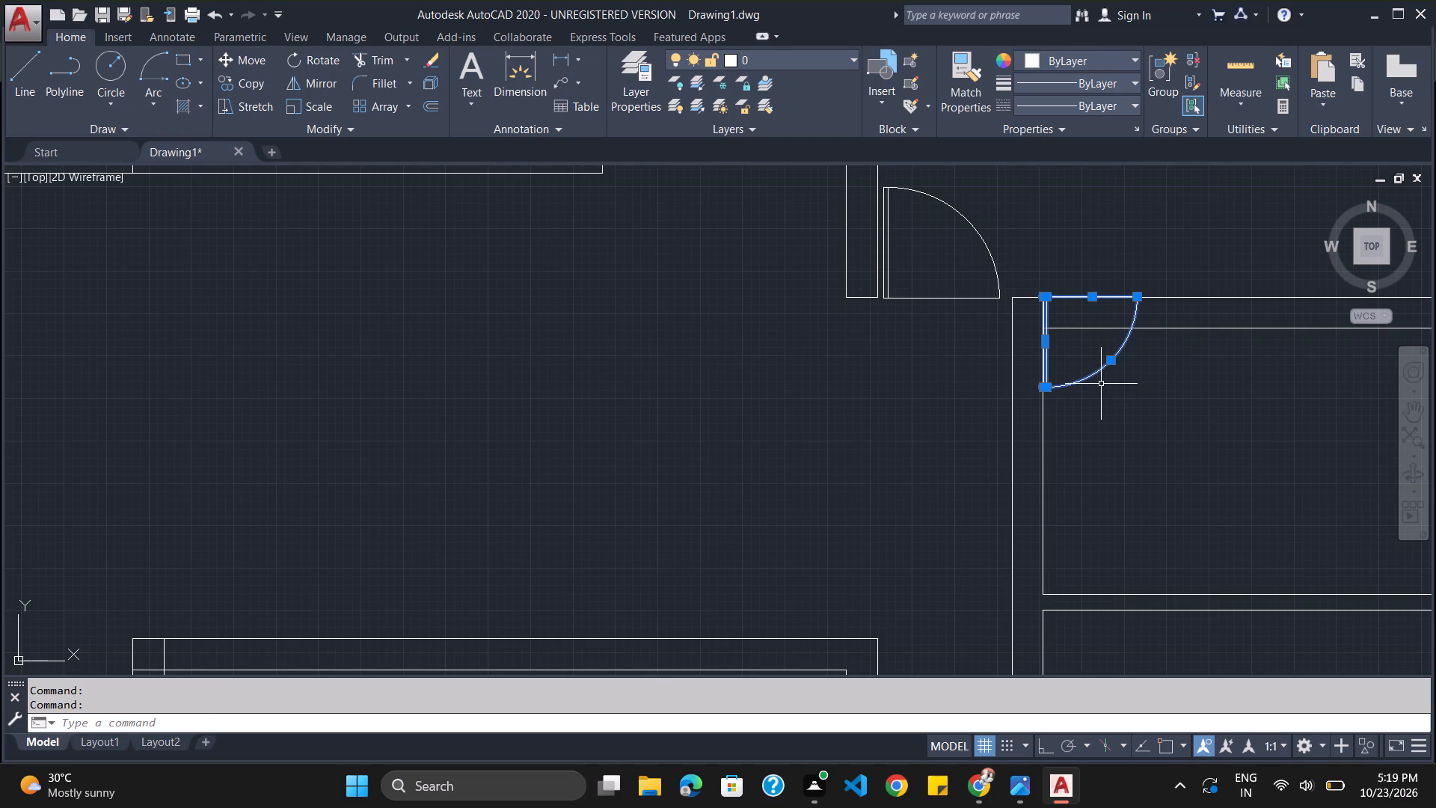
key("ctrl+c")
scroll(1063, 375, "down", 3)
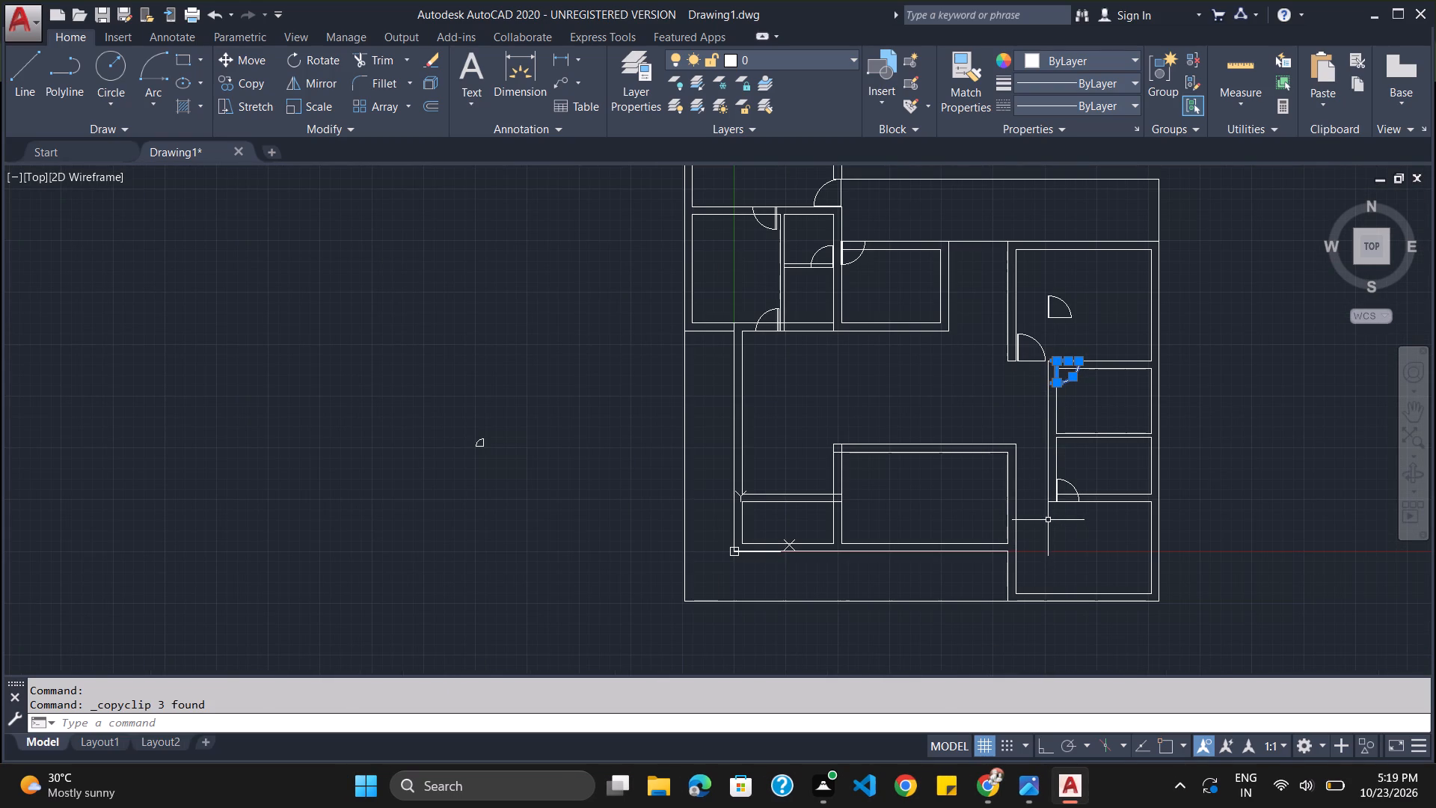
key("ctrl+v")
scroll(1025, 527, "up", 4)
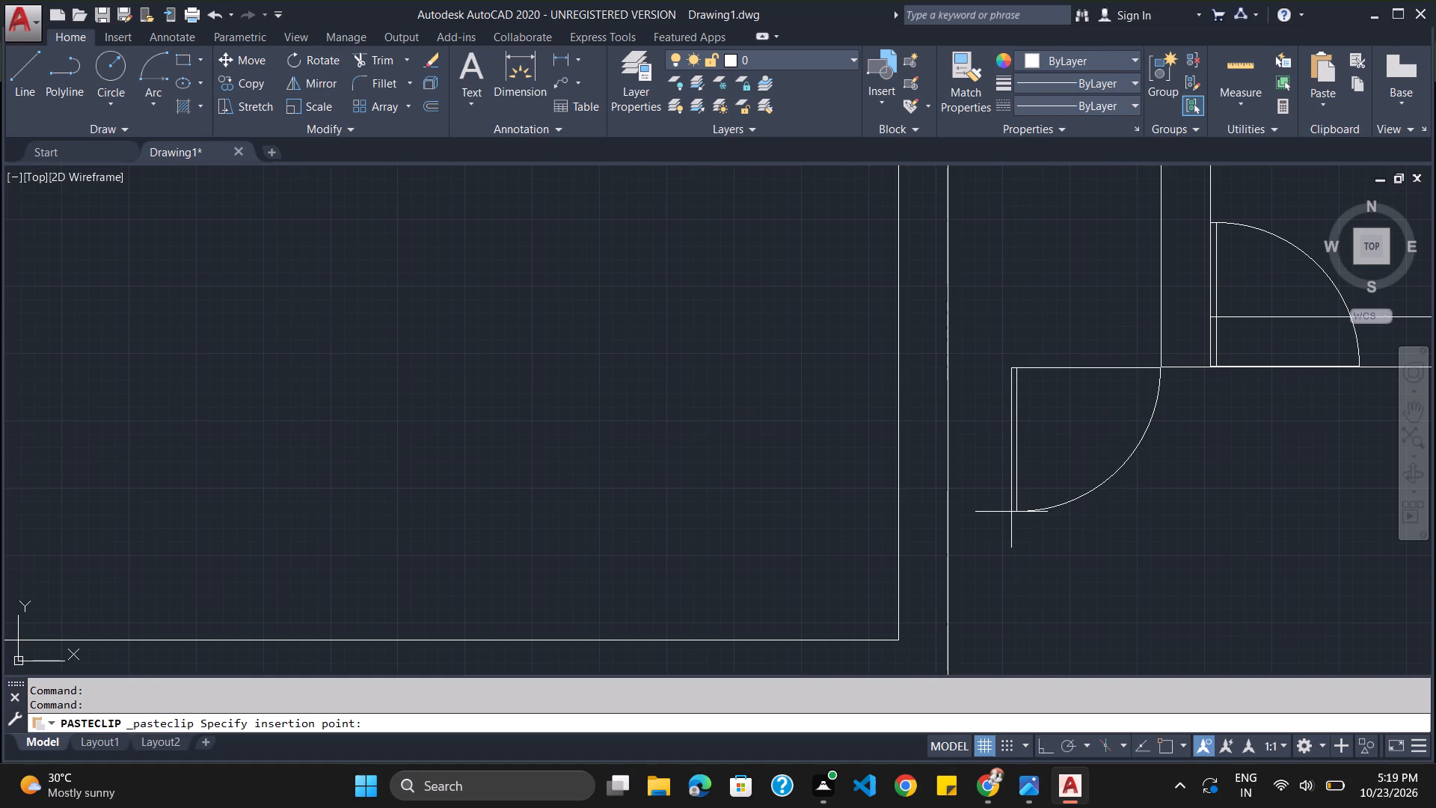
left_click(1013, 511)
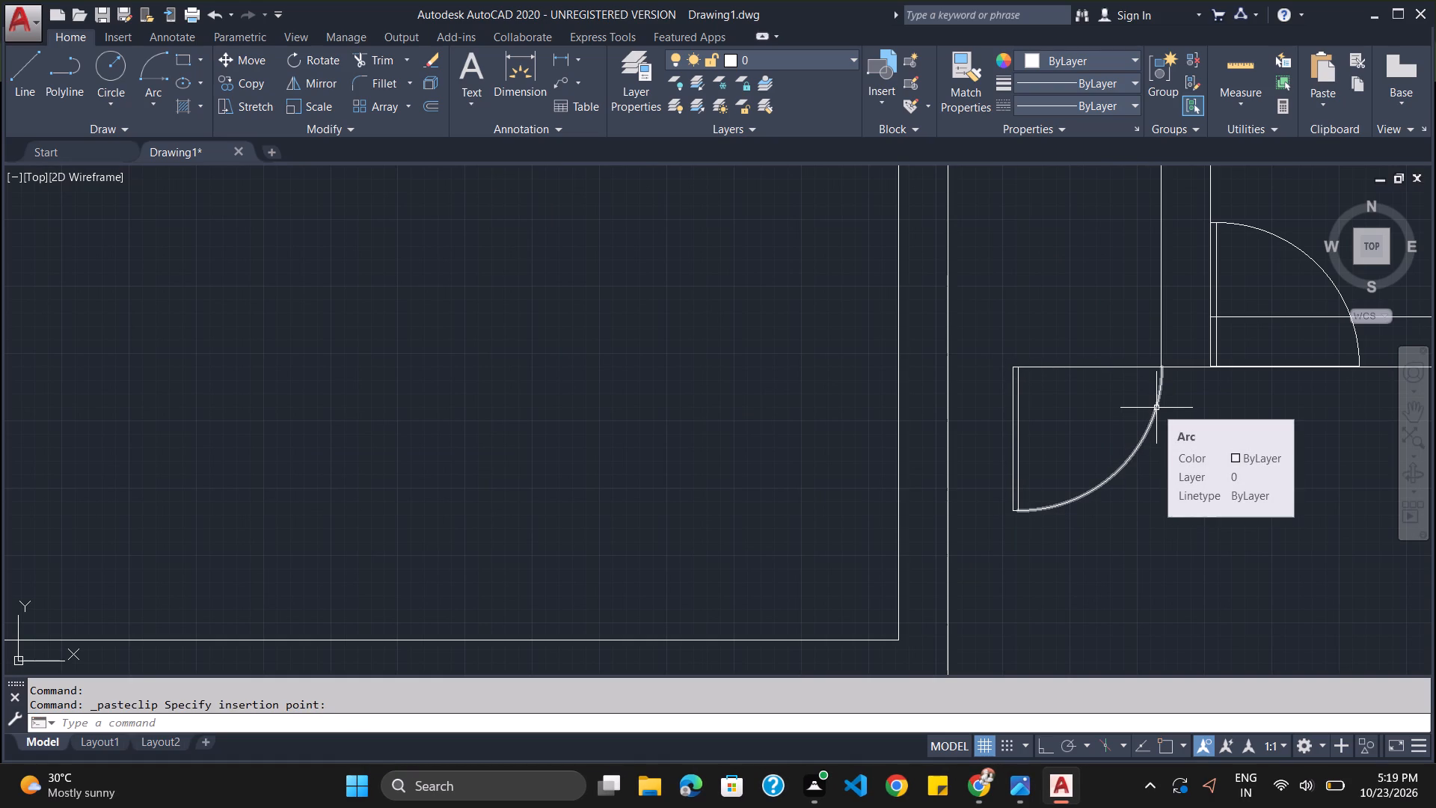
Scale up the southeast entrance door about its arc's free end until its leaf reaches the southeast room's west wall inner face.
left_click(1117, 369)
left_click(1138, 444)
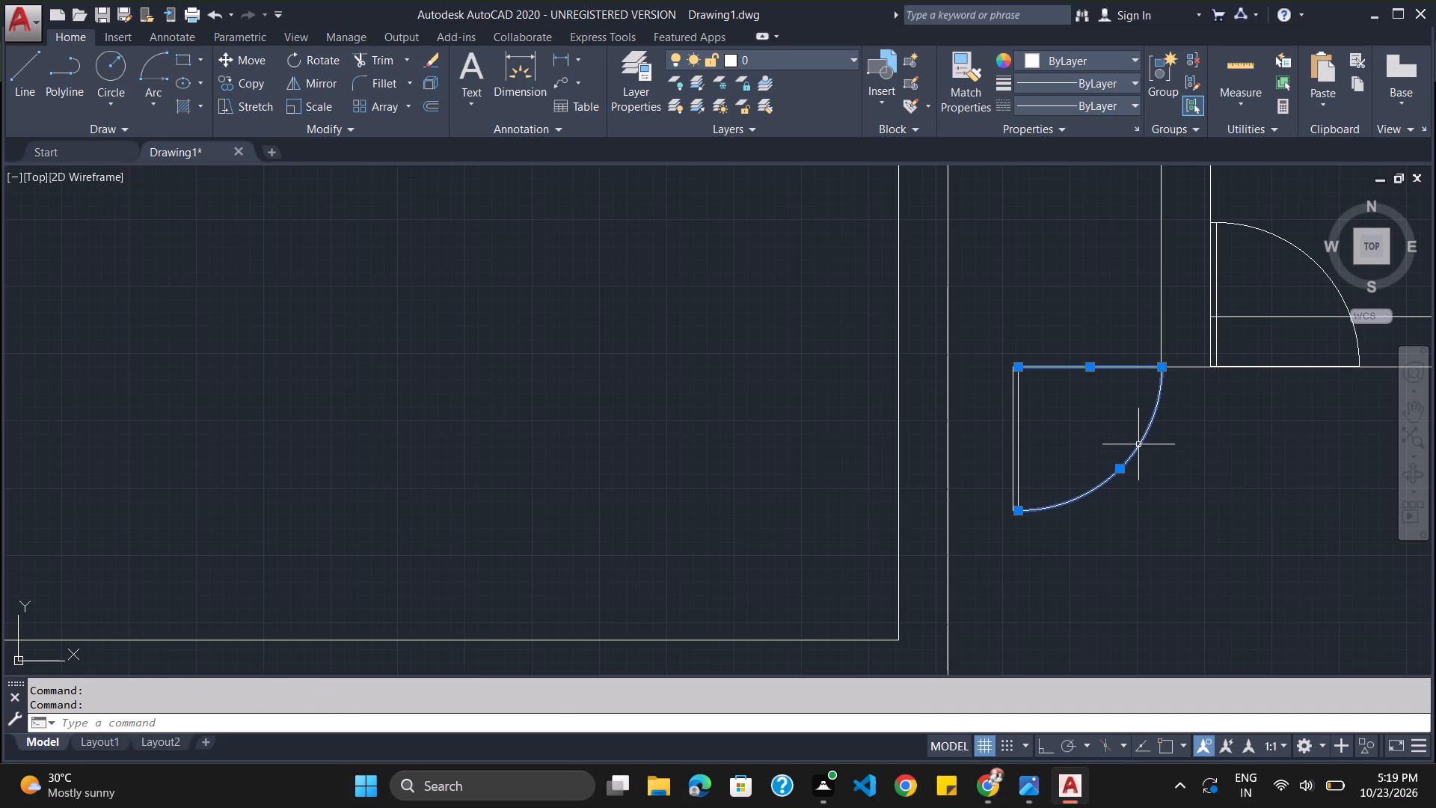
left_click(1011, 448)
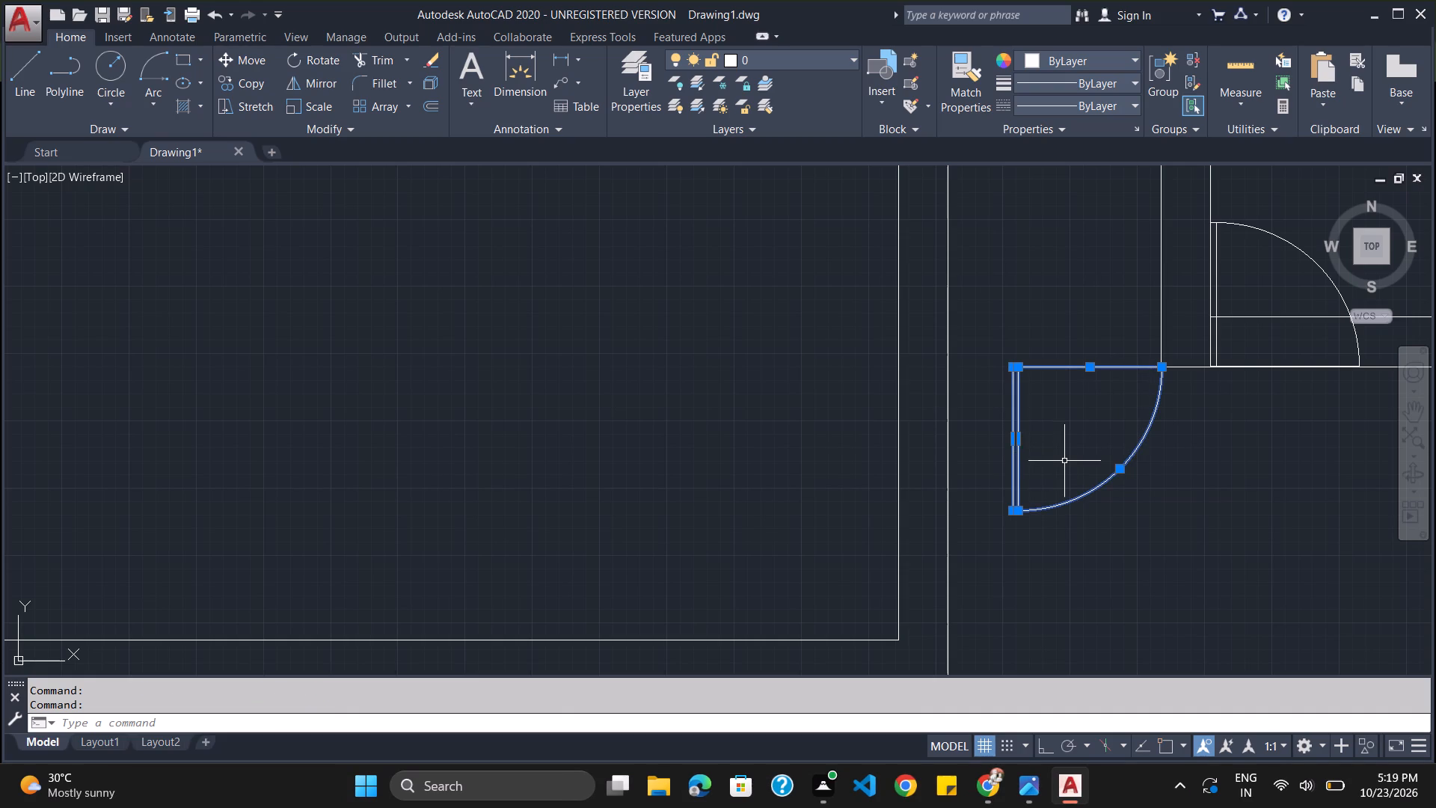
type("sc")
key("Return")
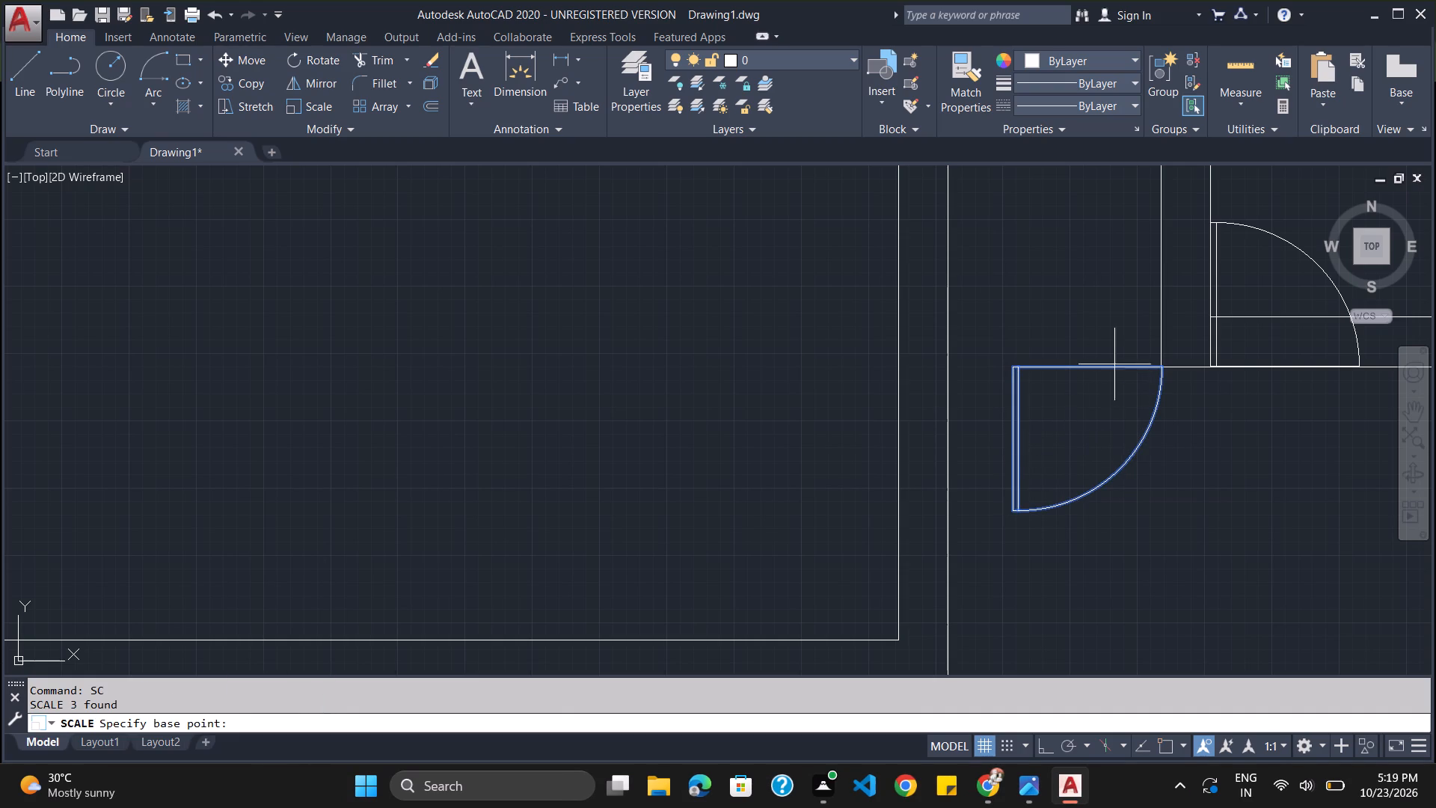
left_click(1162, 367)
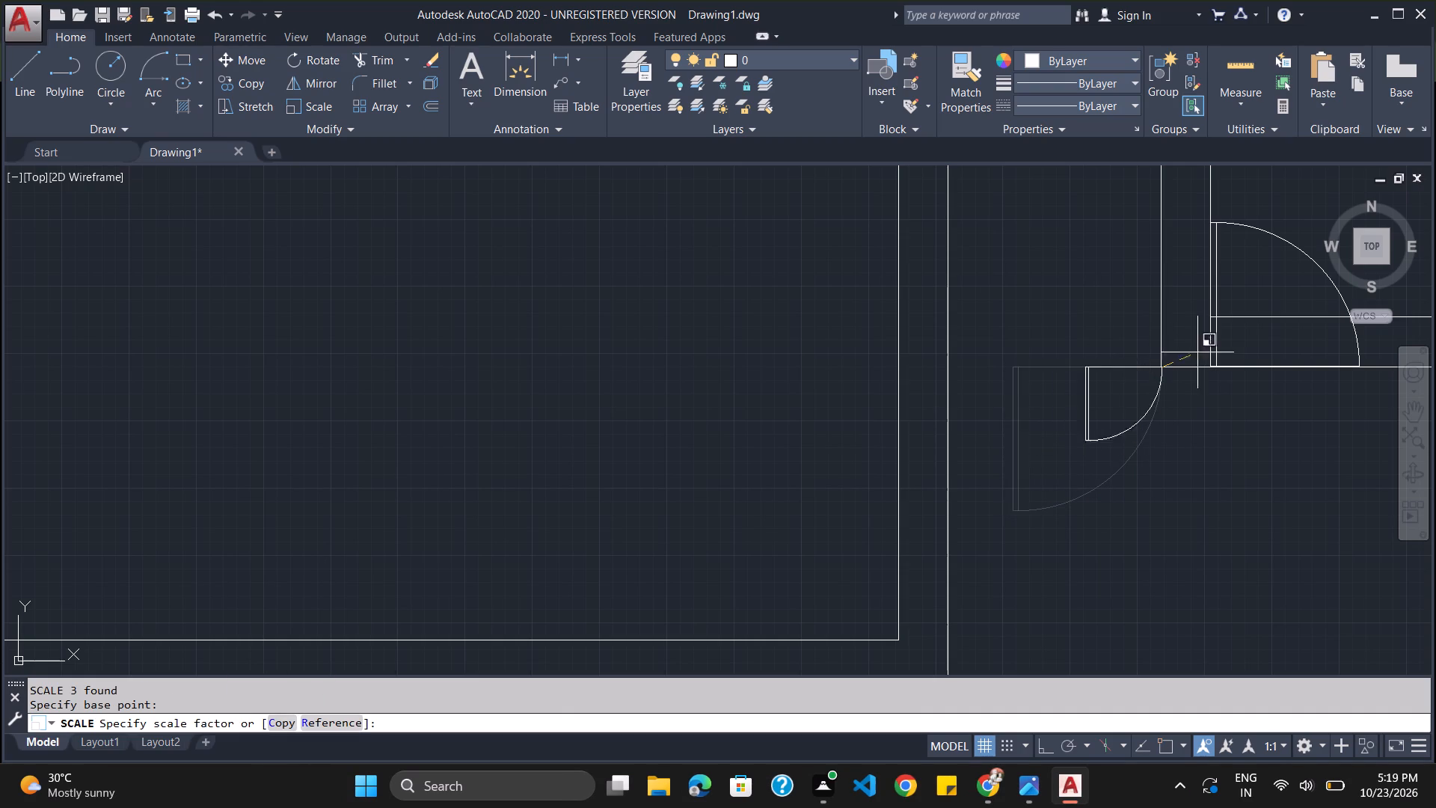
left_click(1259, 321)
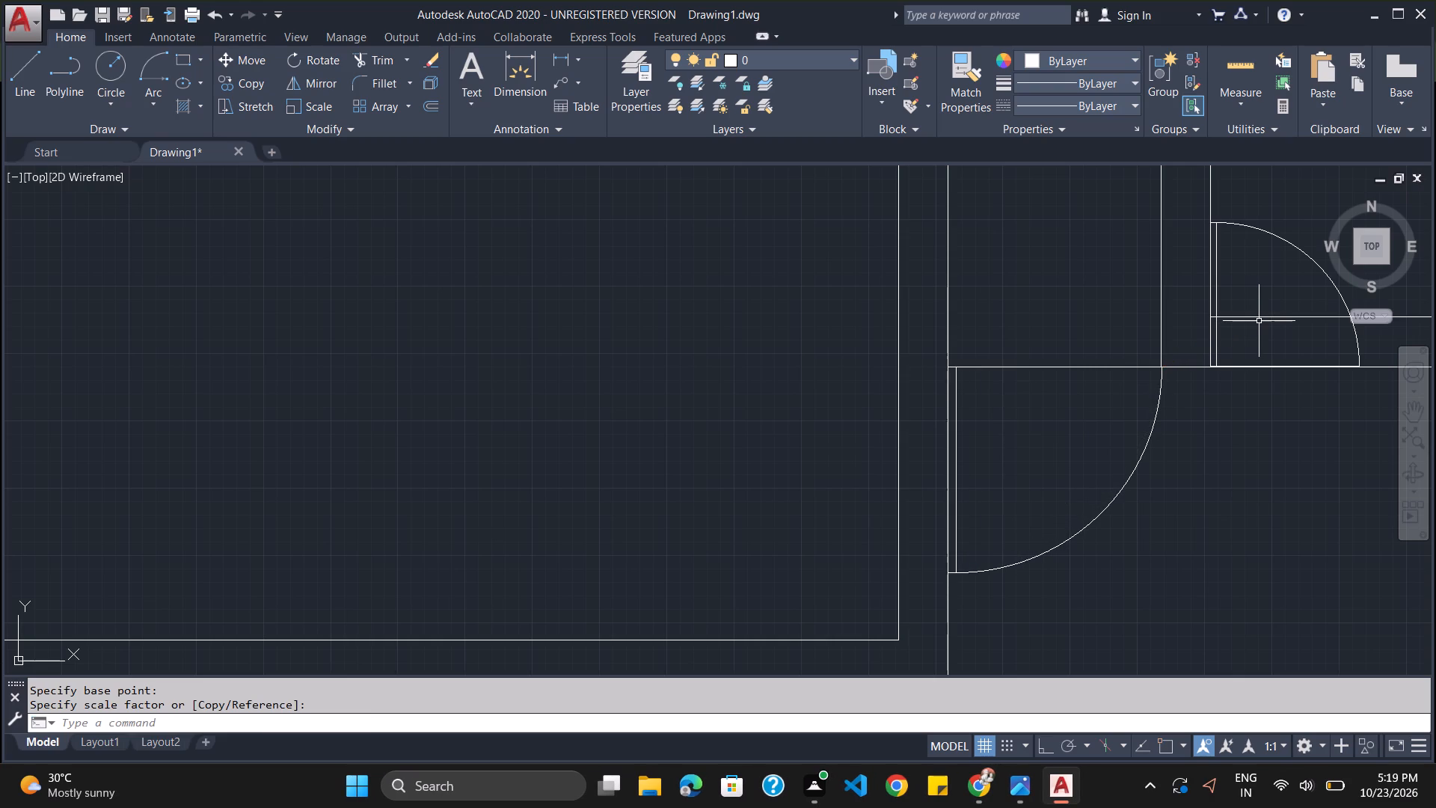
Paste another copy of the door inside the large south central room, above its south wall.
scroll(1252, 333, "down", 5)
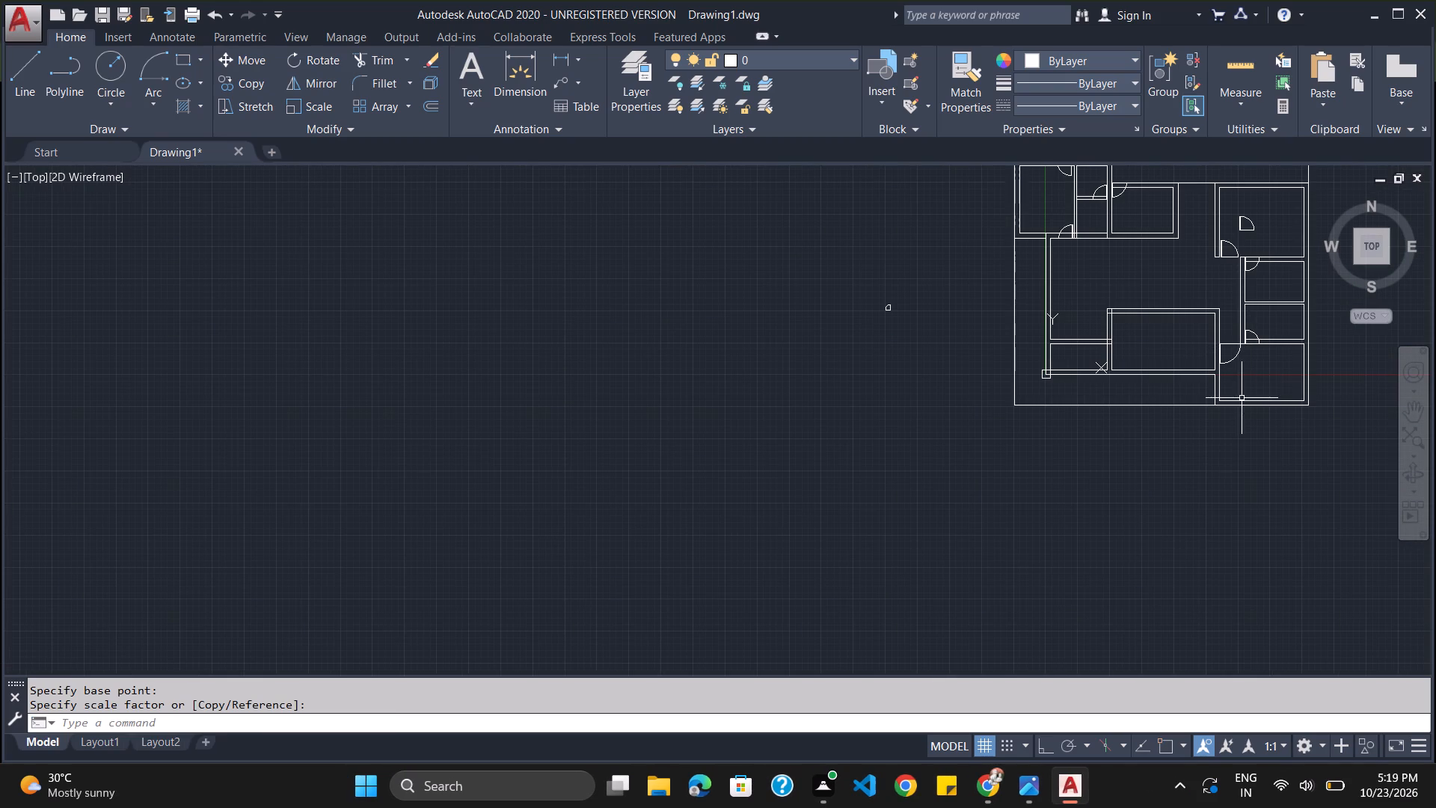
scroll(1257, 393, "down", 1)
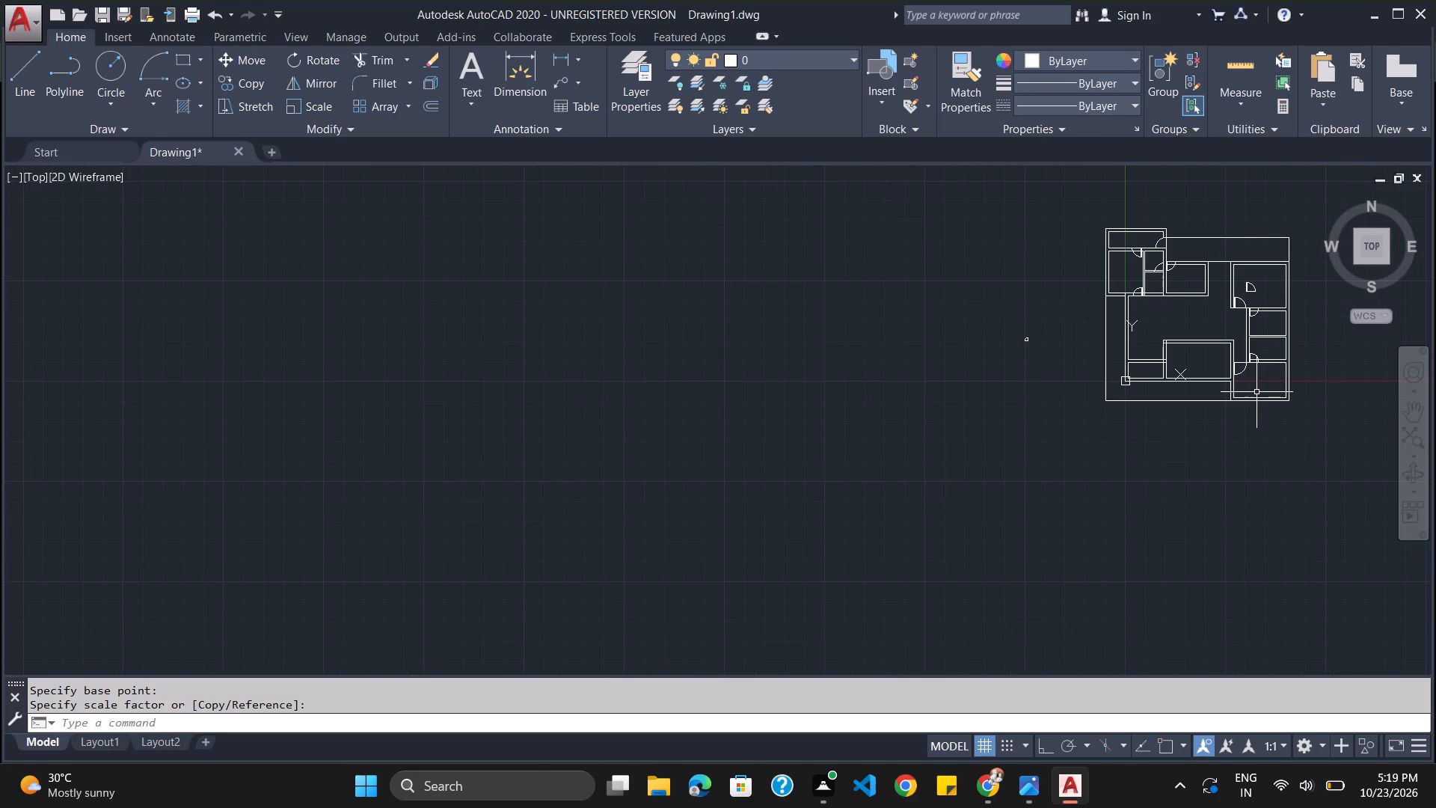
scroll(1189, 334, "up", 1)
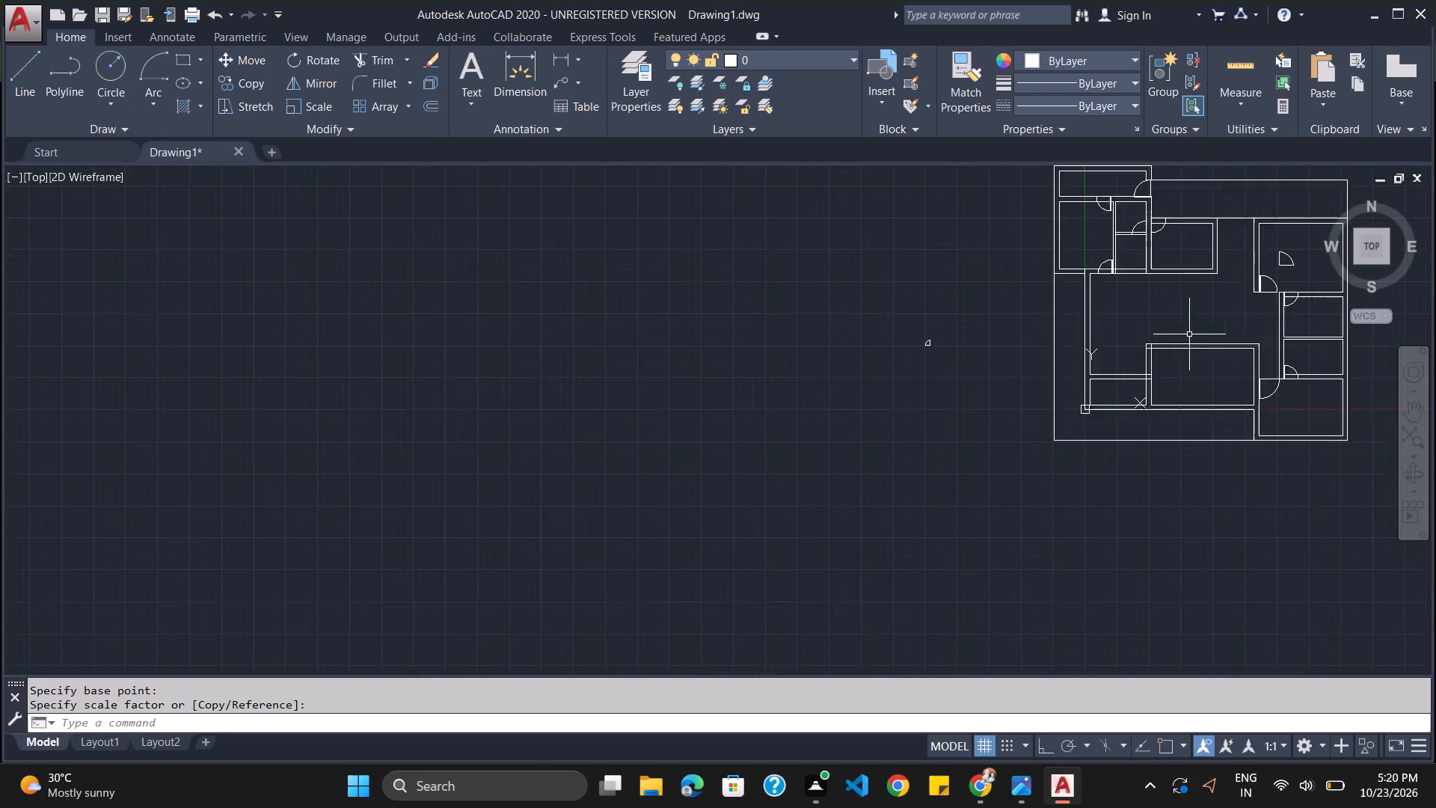
scroll(1189, 334, "up", 2)
left_click(1167, 389)
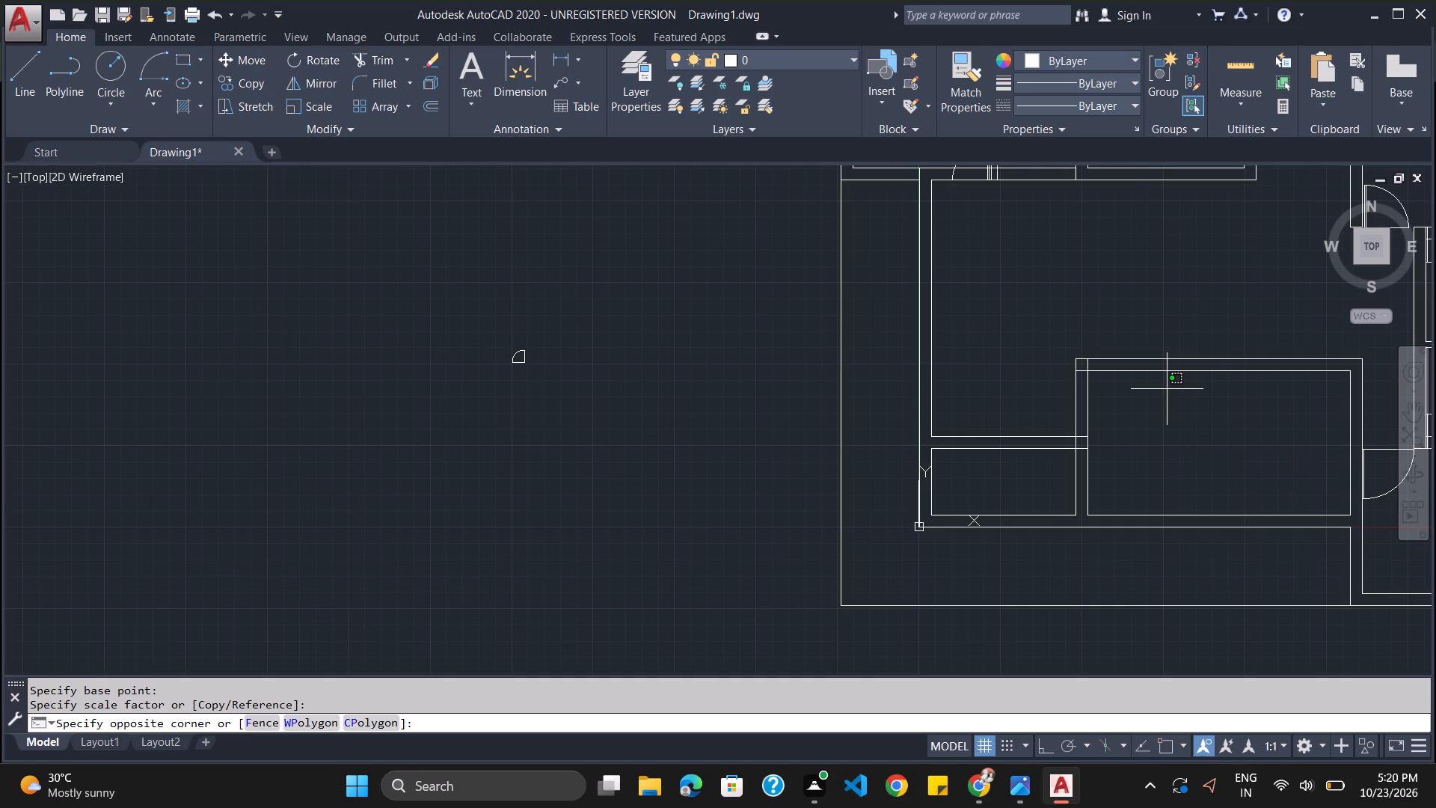
scroll(1167, 389, "down", 1)
left_click(1247, 417)
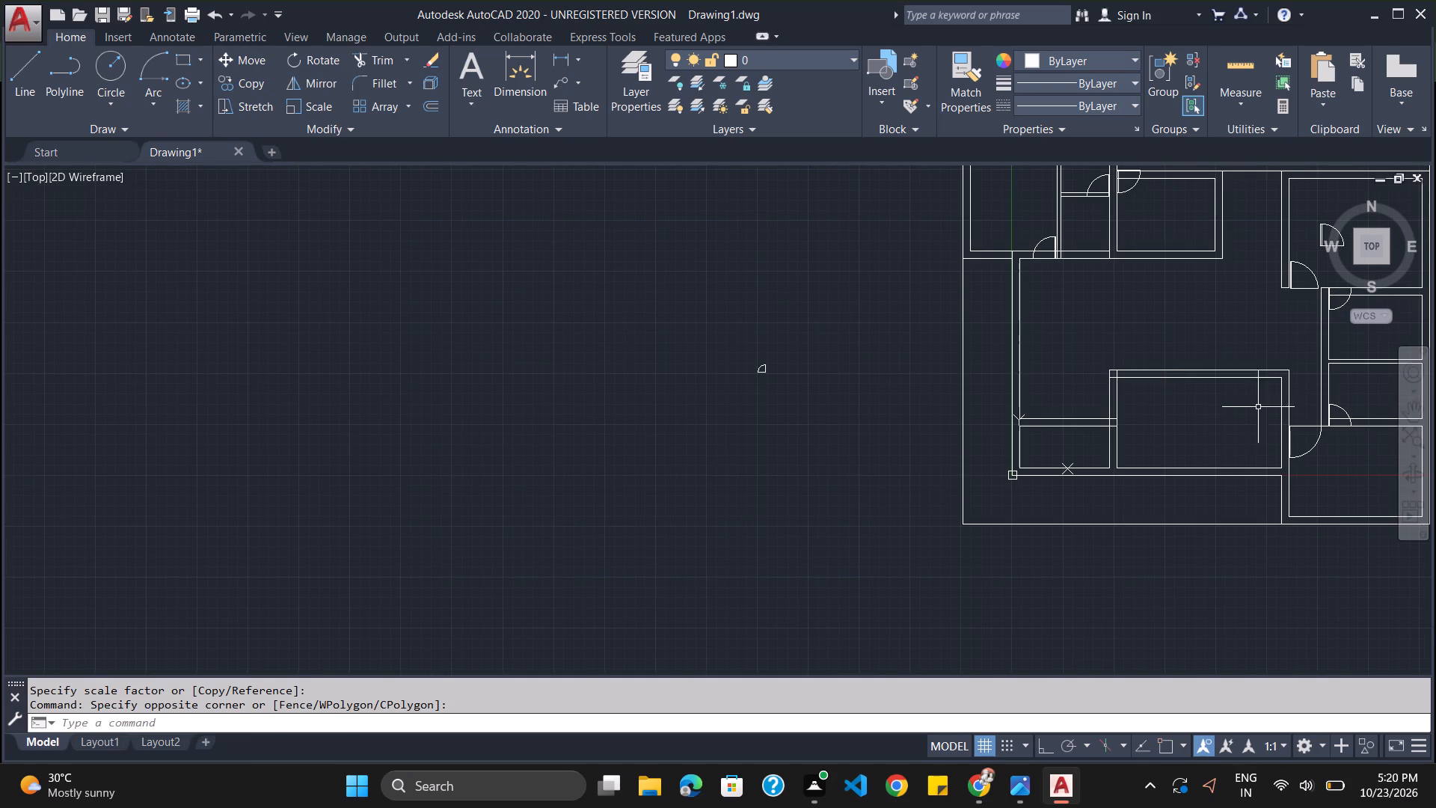
scroll(1267, 447, "up", 3)
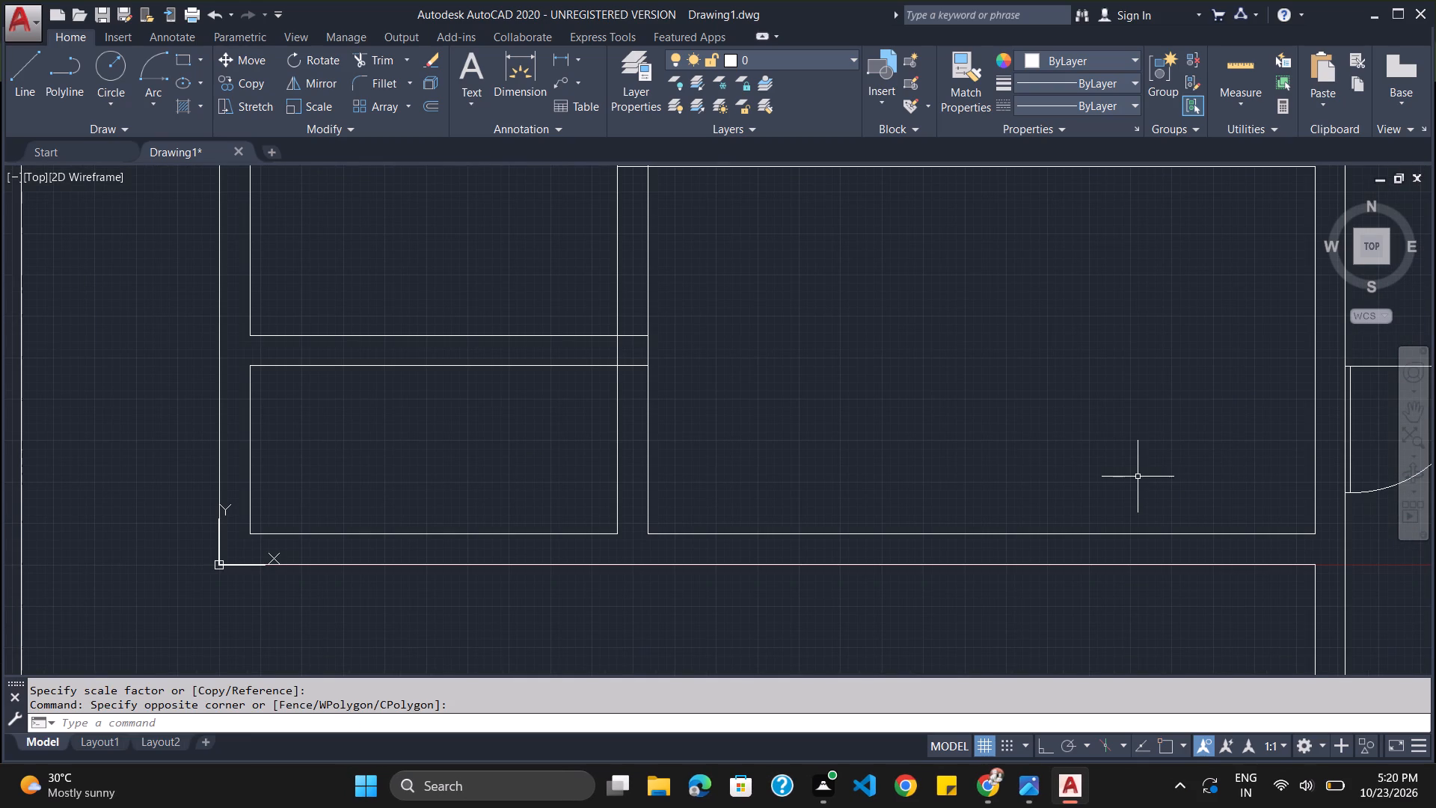
key("ctrl+v")
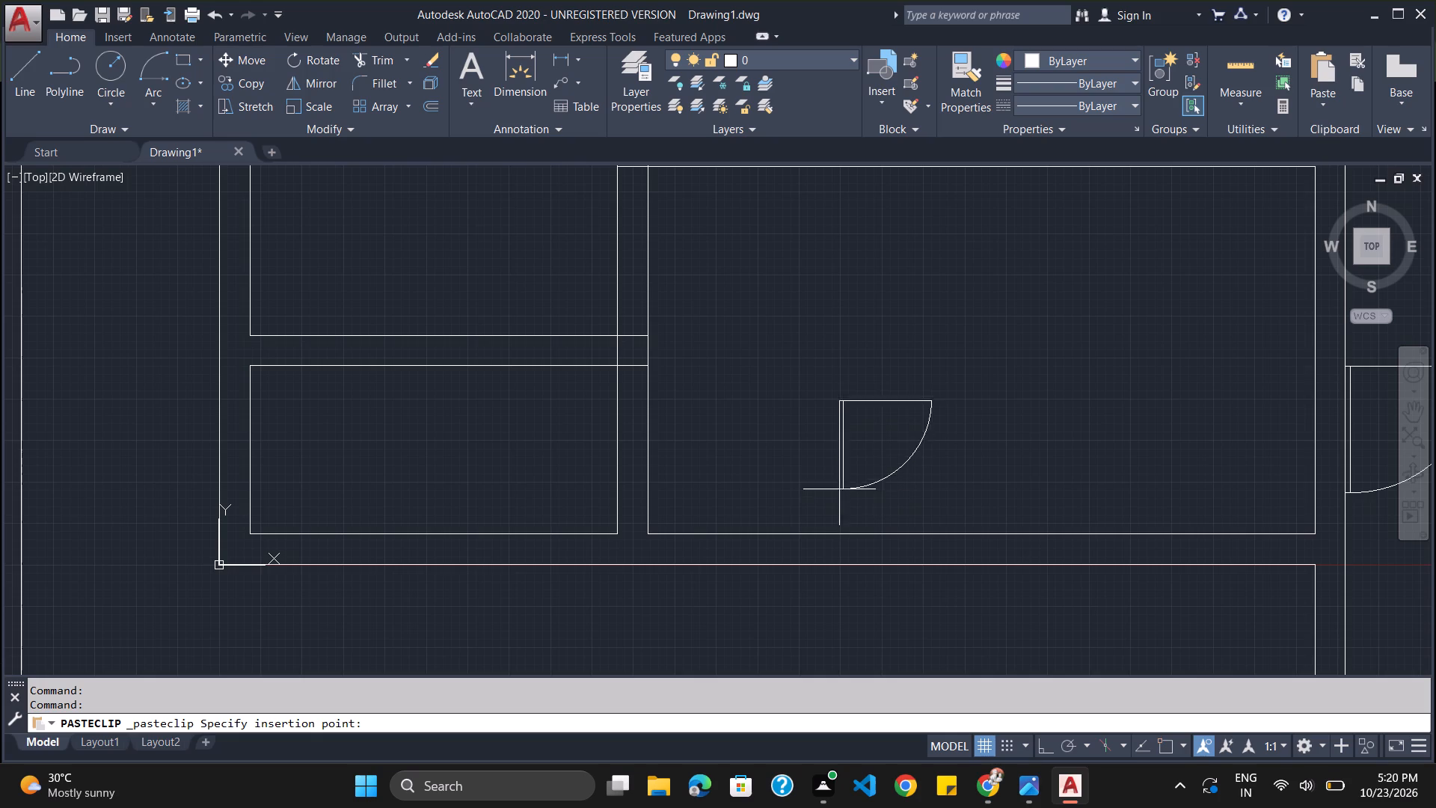
left_click(843, 476)
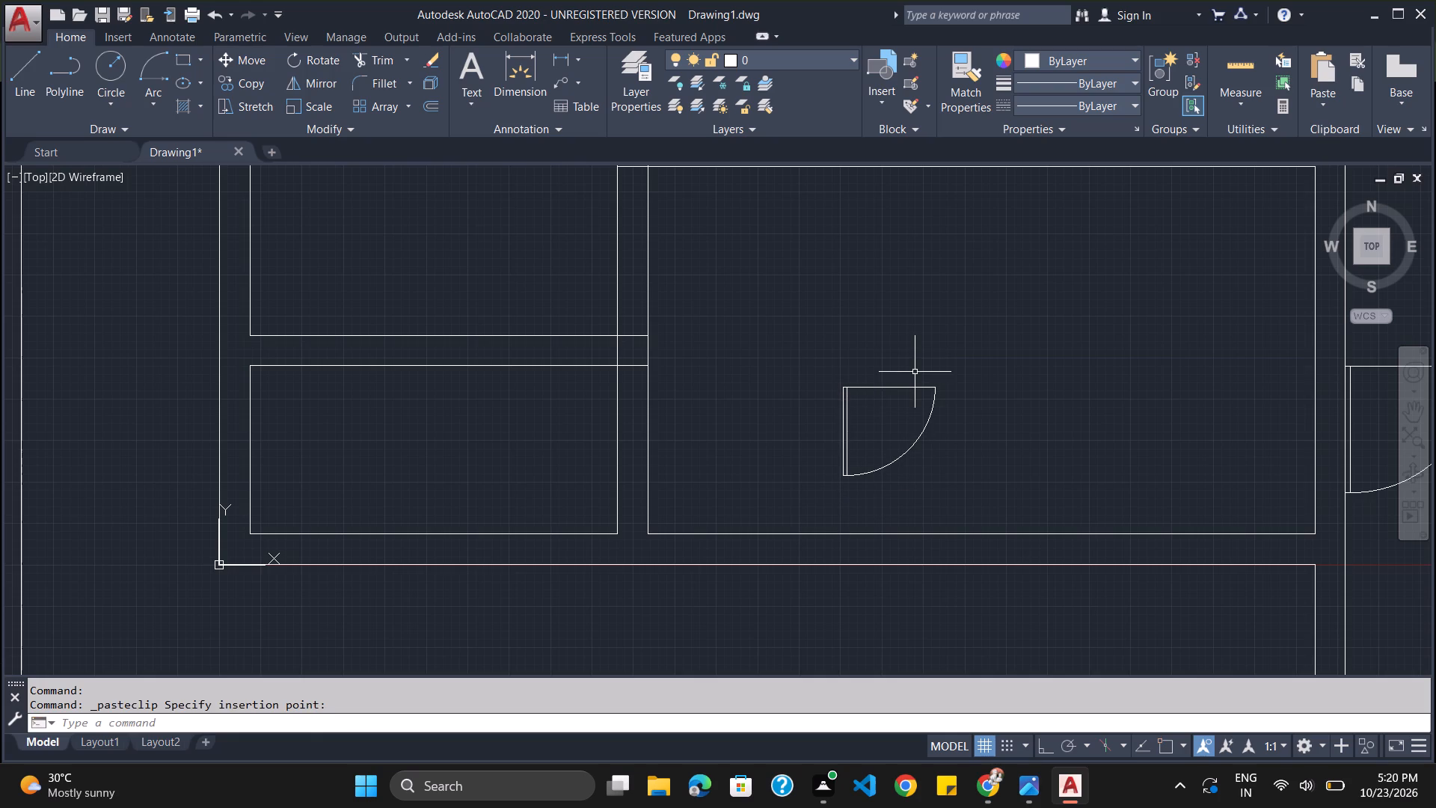
Mirror the pasted door about a vertical line through its arc's free end with Ortho on, keeping the source to form a double door.
left_click_drag(905, 360, 972, 324)
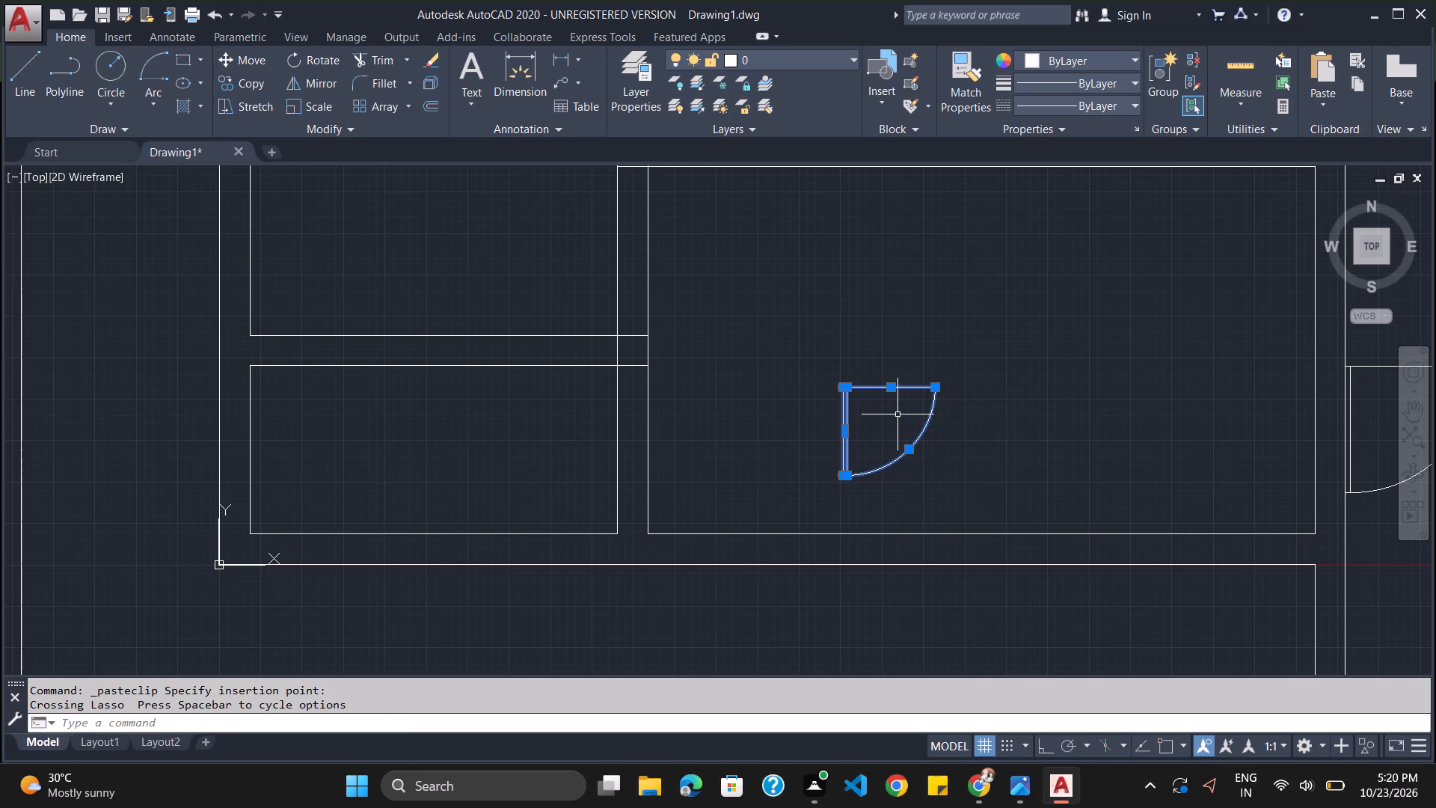
type("mi")
key("Return")
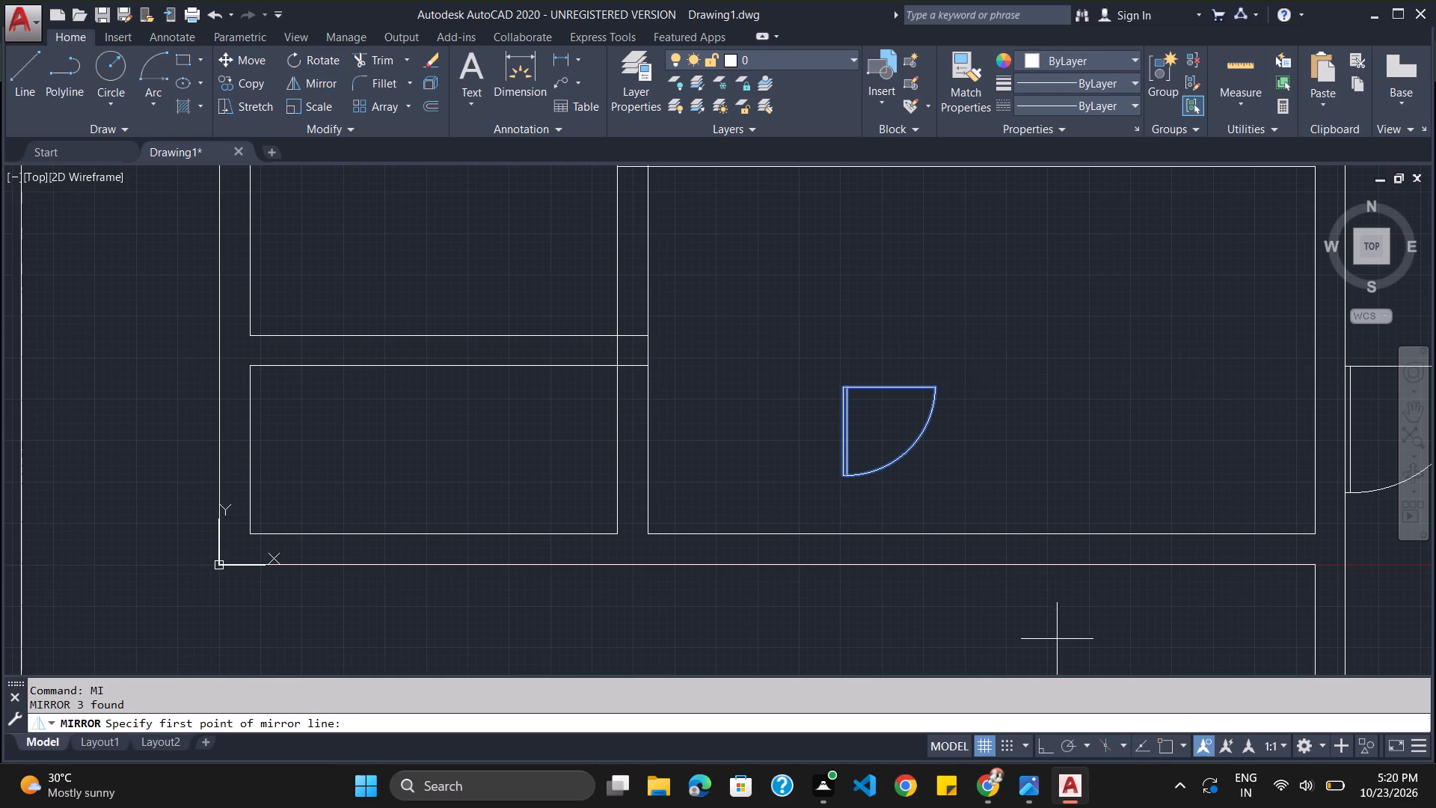
left_click(1045, 740)
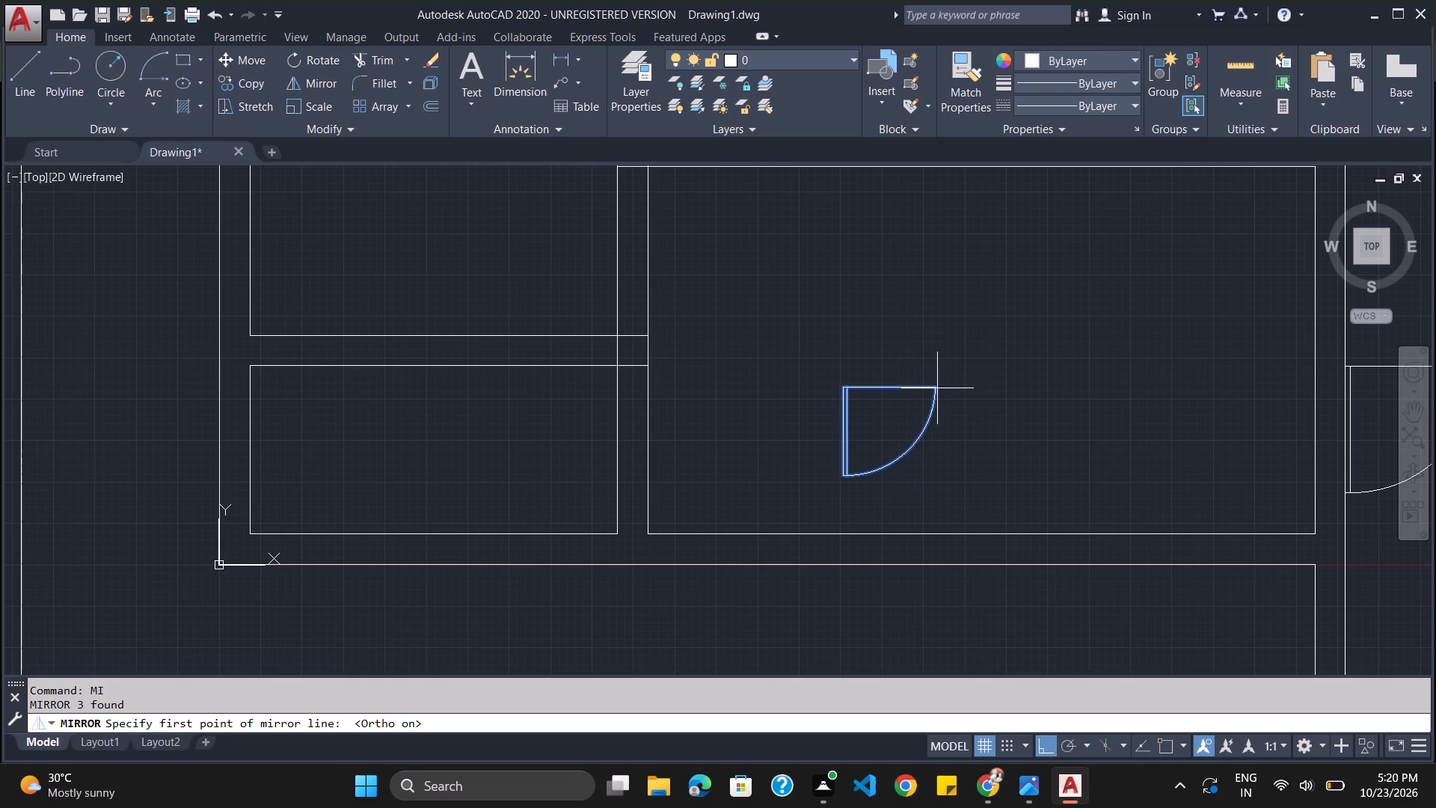
left_click(937, 388)
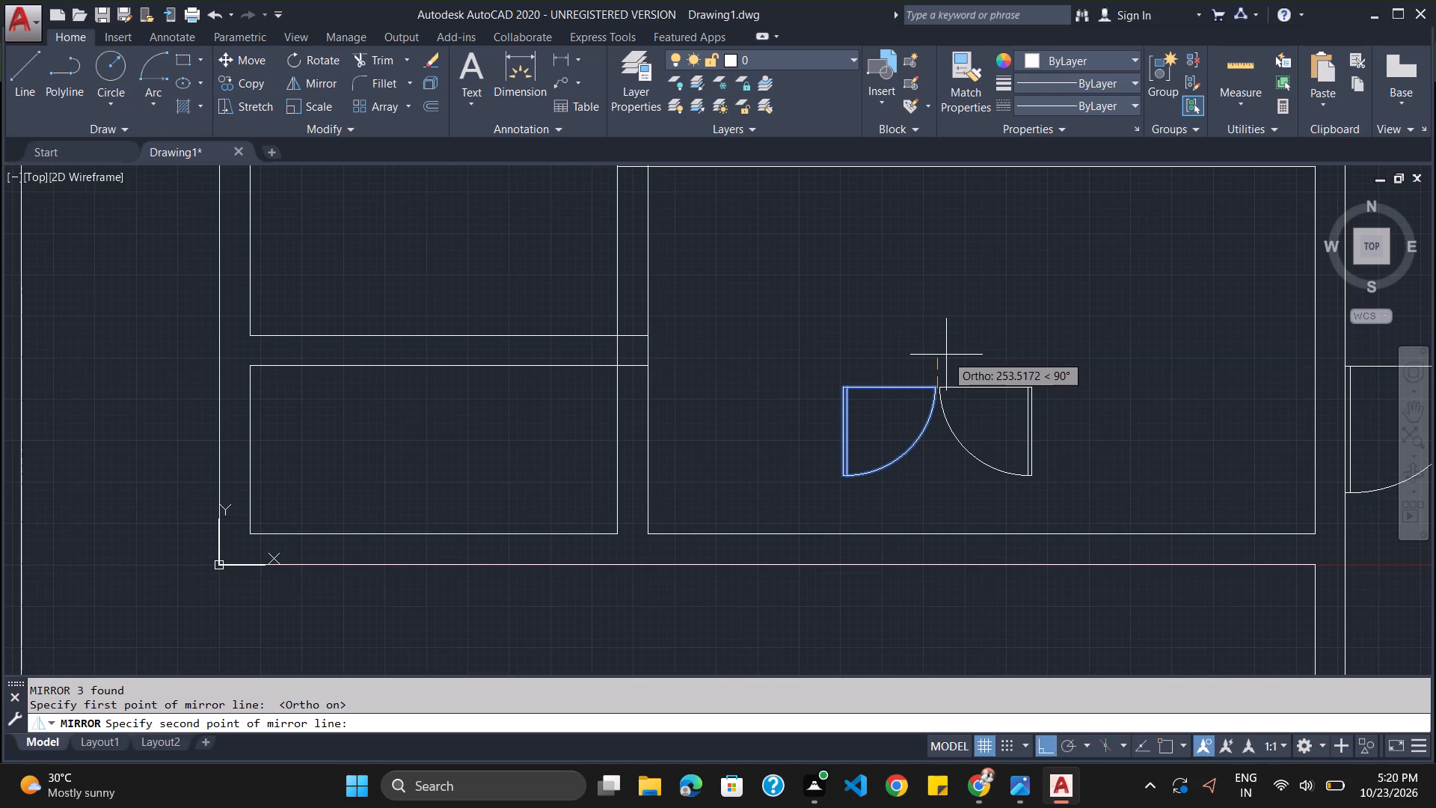
left_click(946, 355)
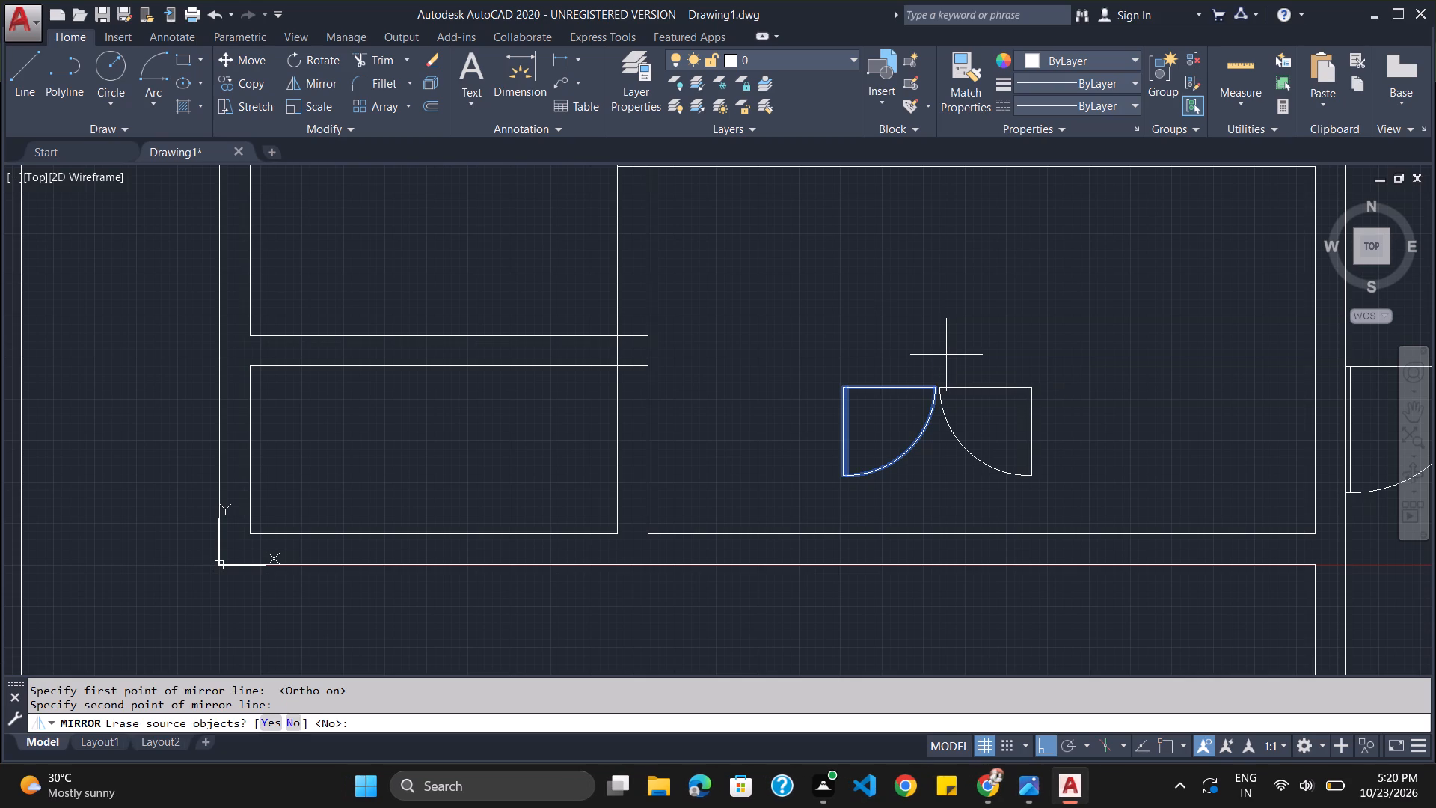
left_click(297, 720)
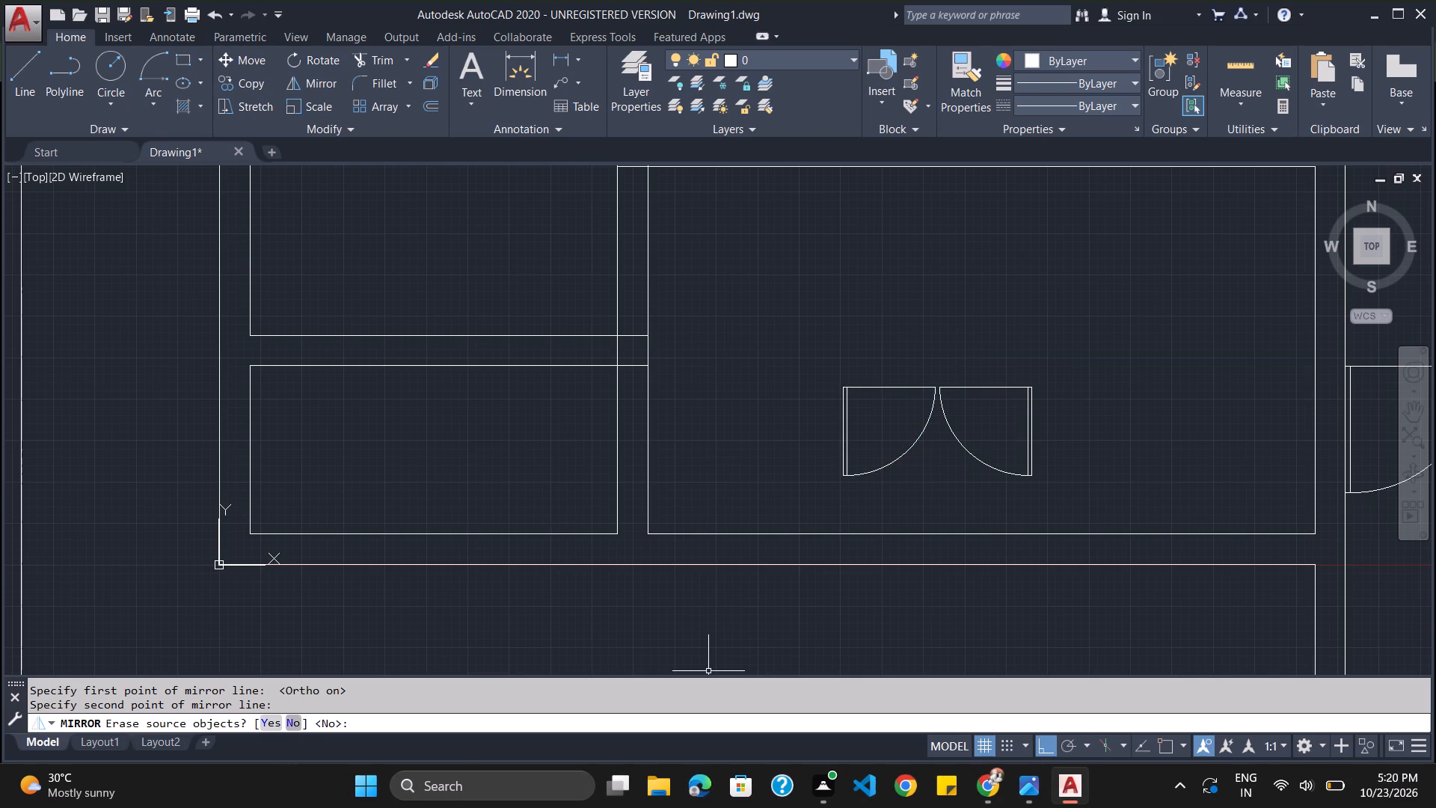
Mirror the double door about a horizontal line through the point where its halves meet, erasing the source.
left_click_drag(976, 350, 1126, 451)
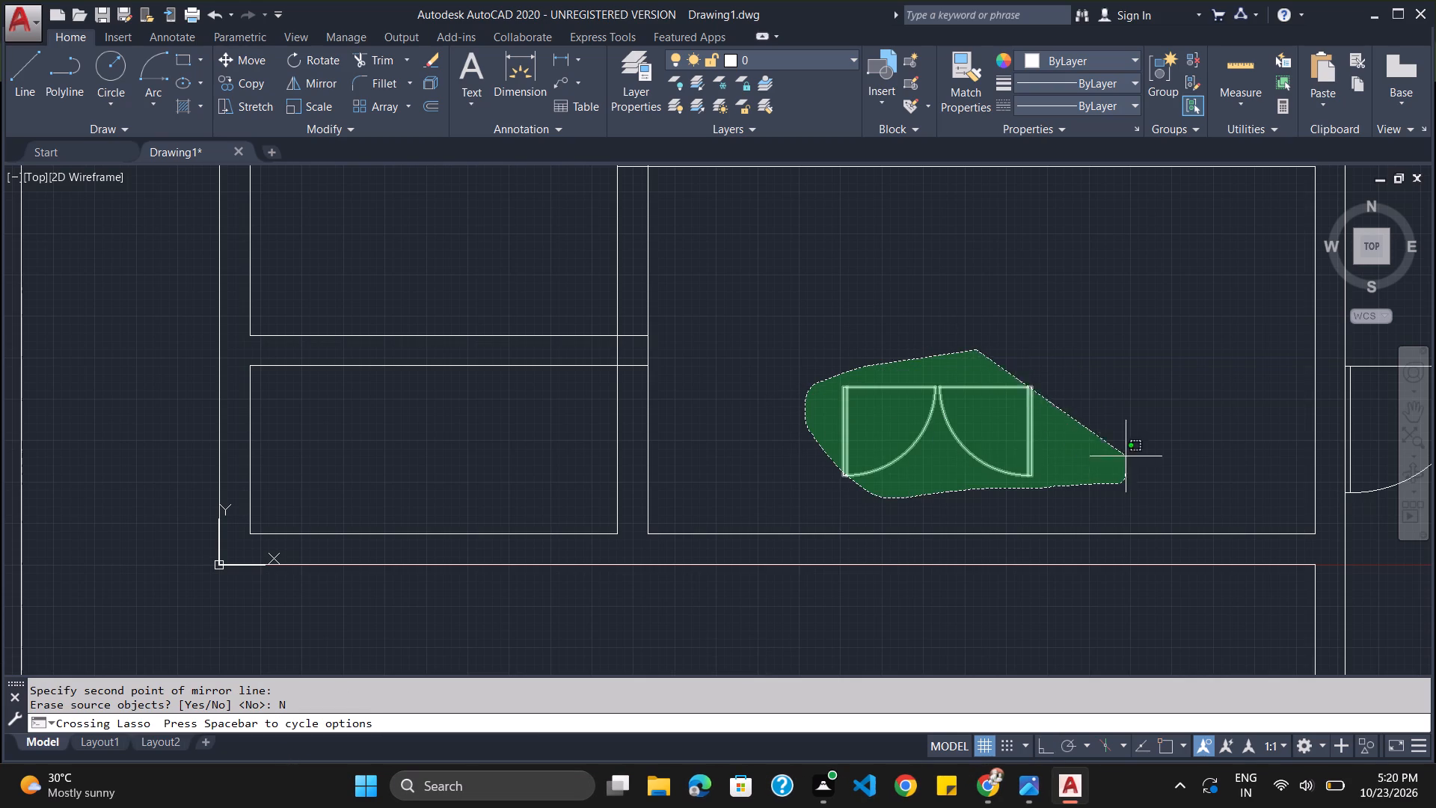
left_click_drag(1126, 451, 914, 349)
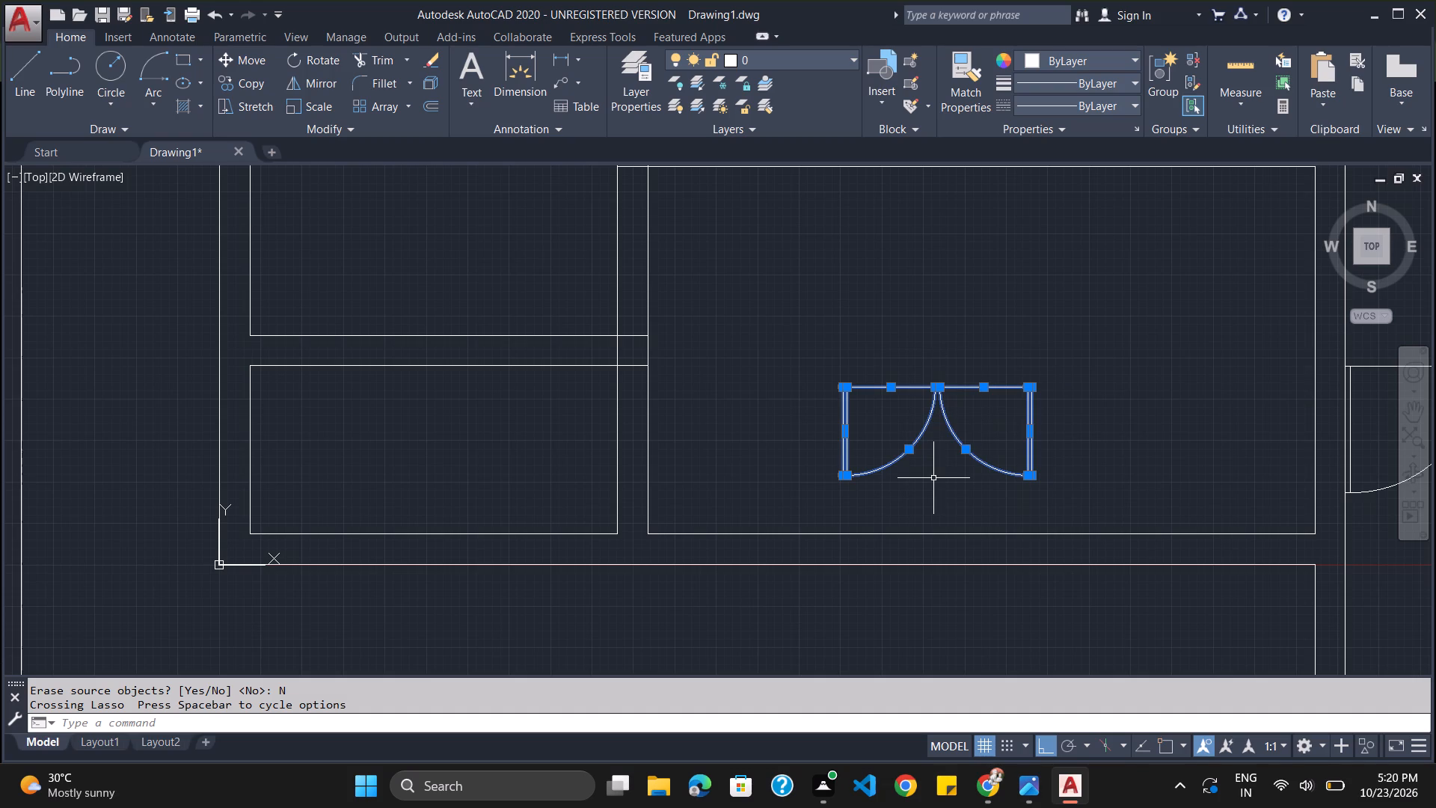
type("mi")
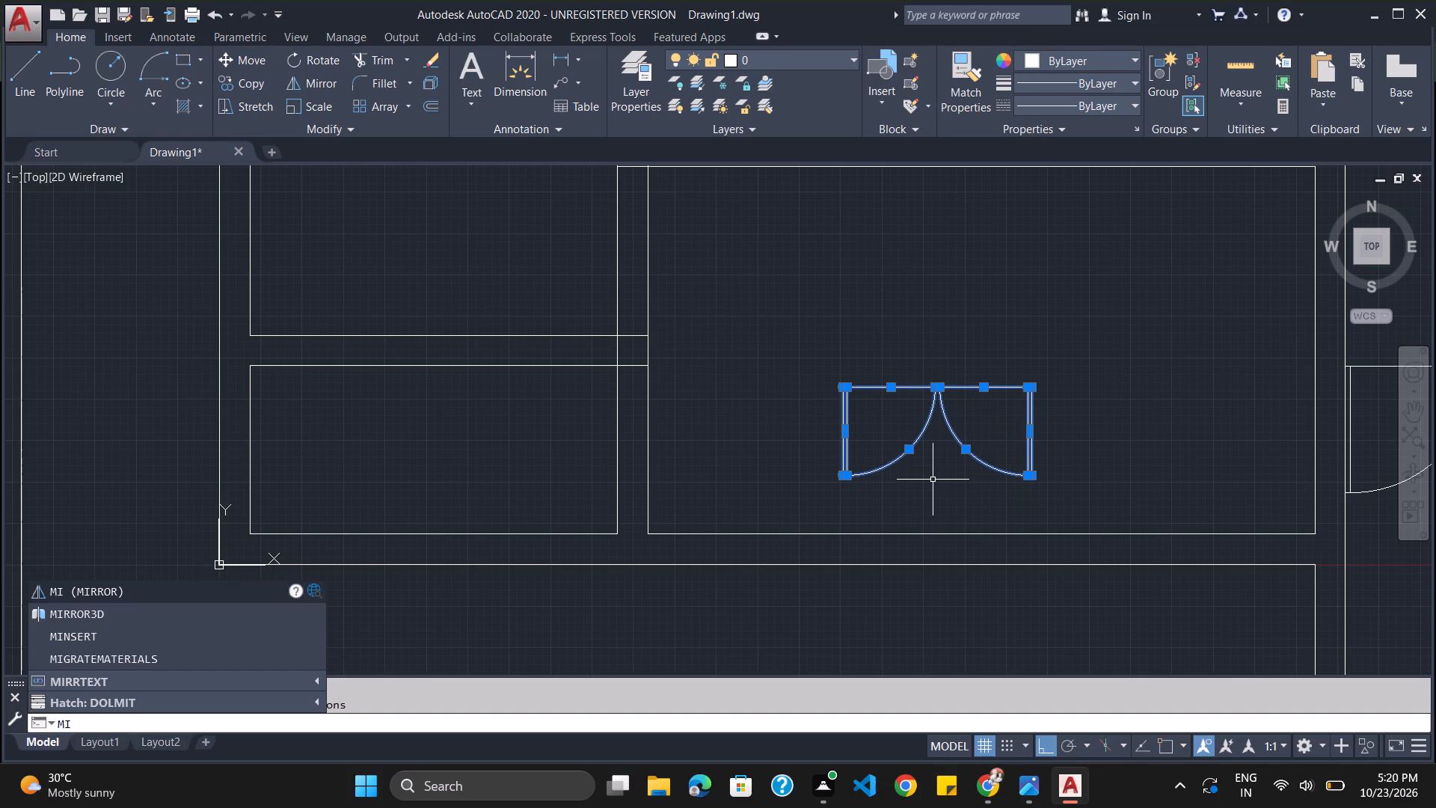
key("Return")
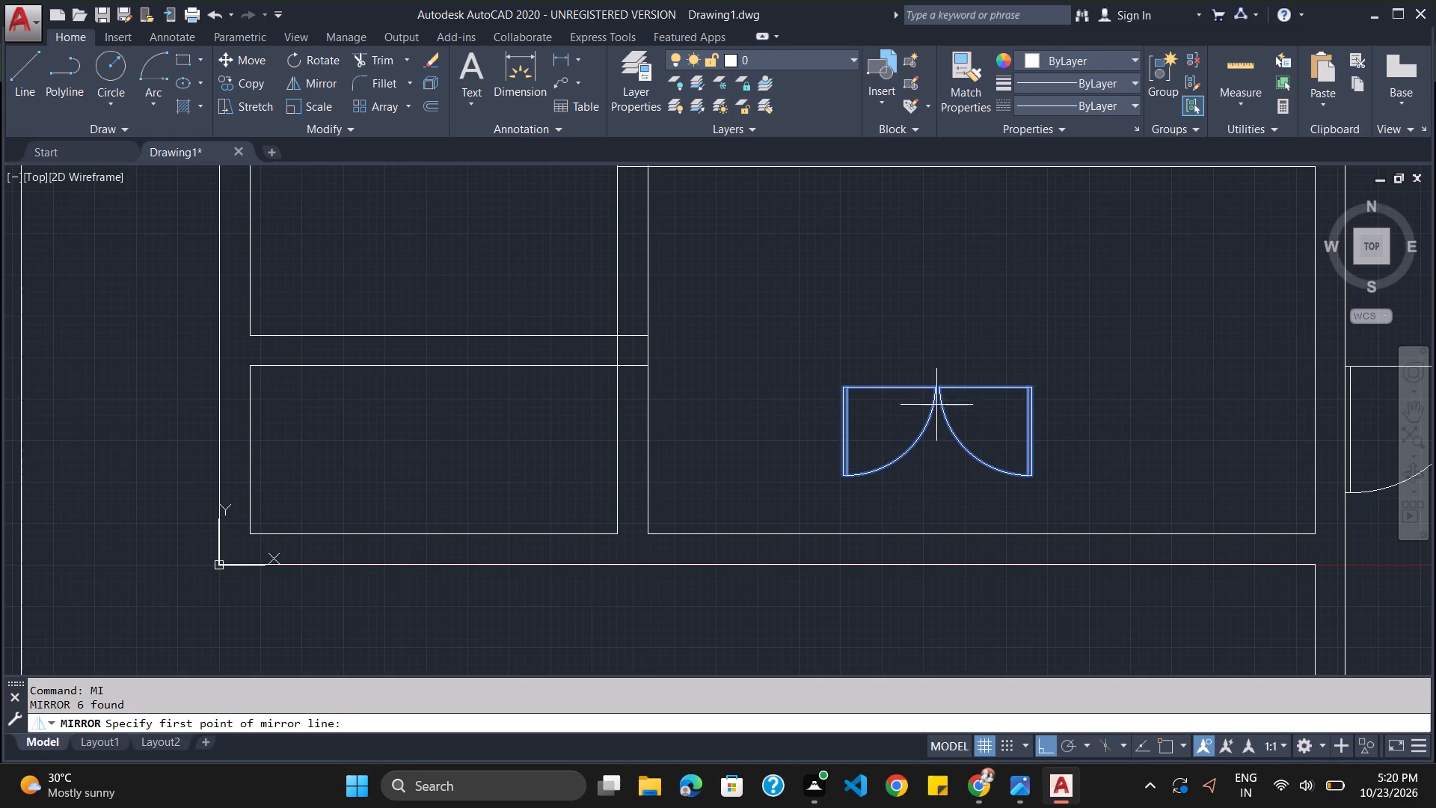
left_click(940, 386)
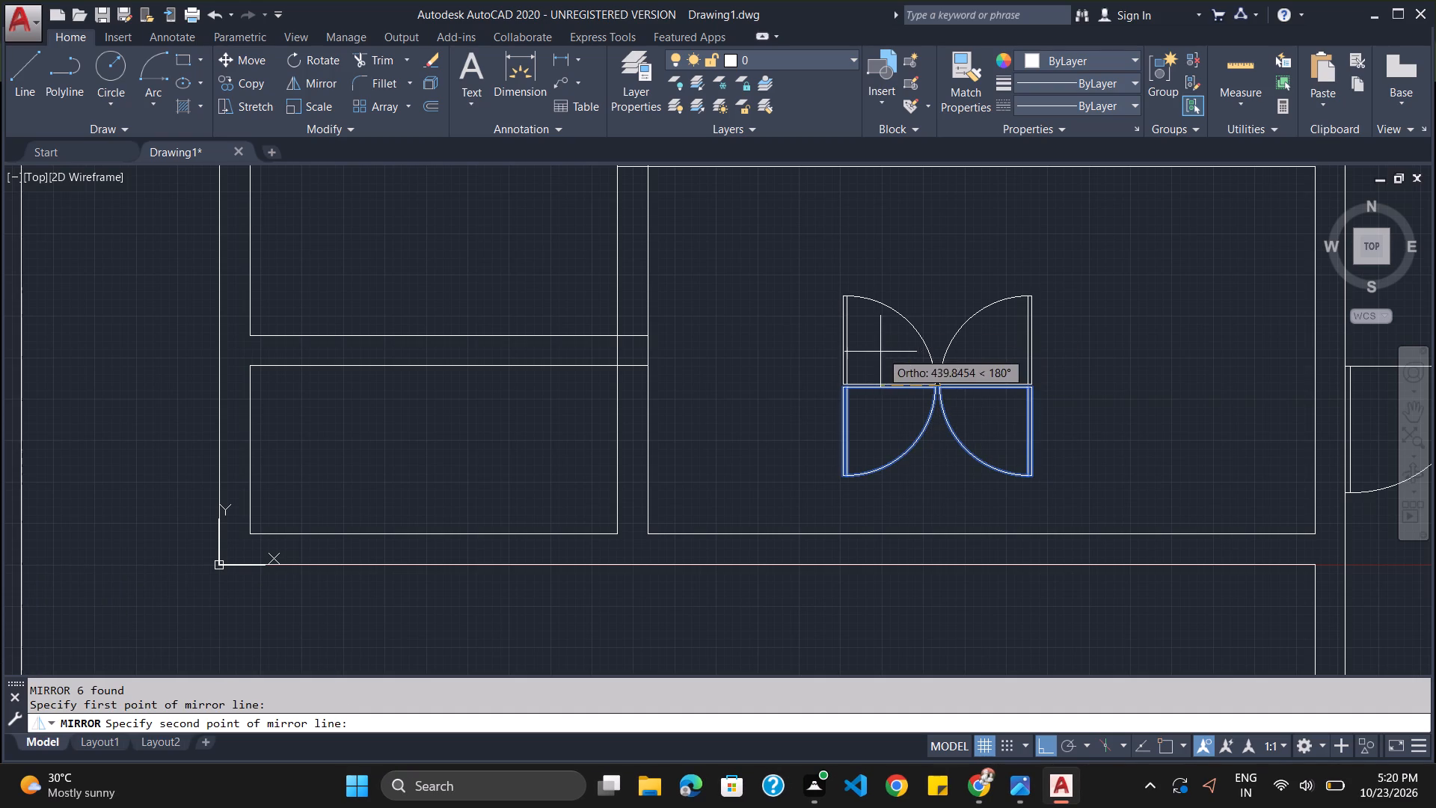
left_click(880, 342)
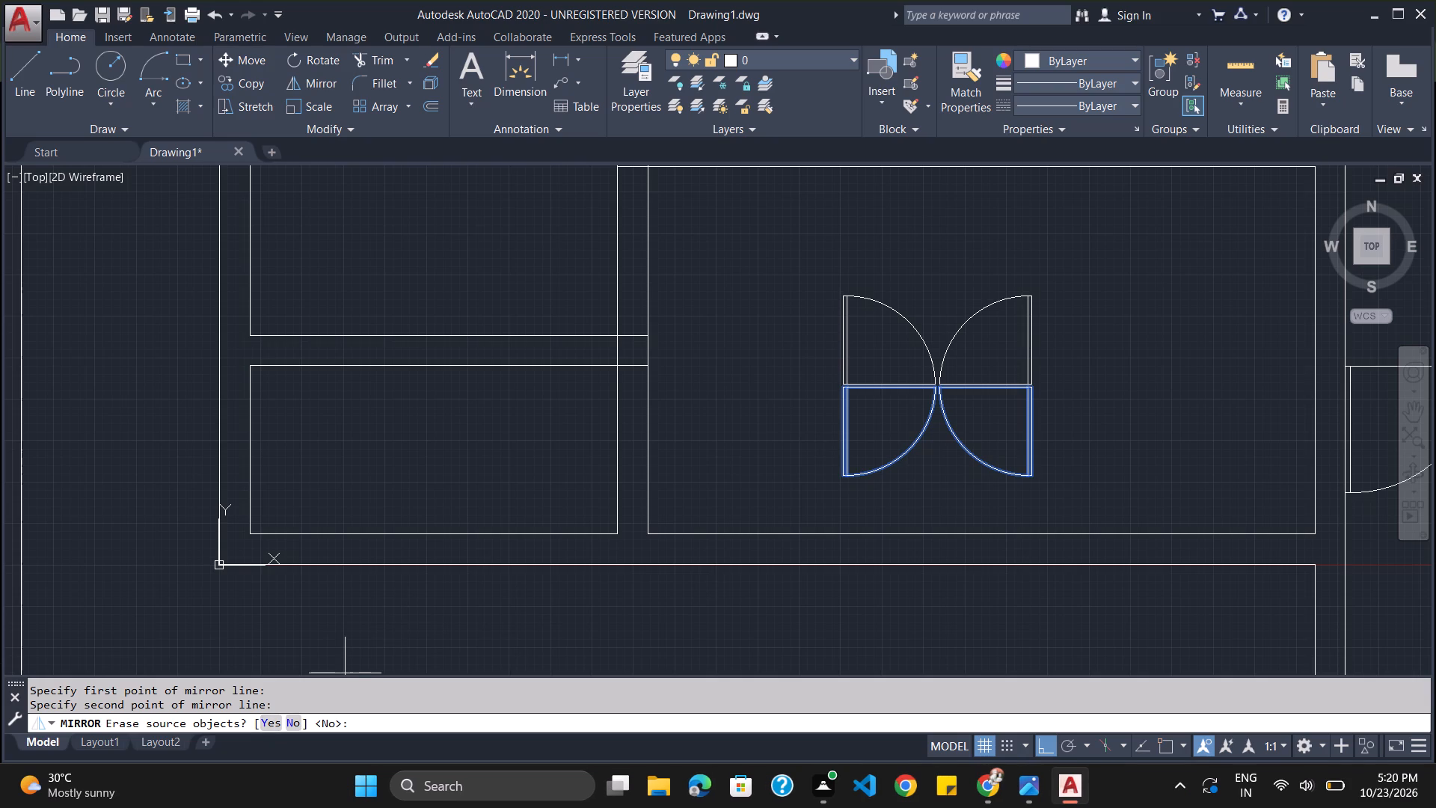
left_click(260, 722)
left_click(271, 717)
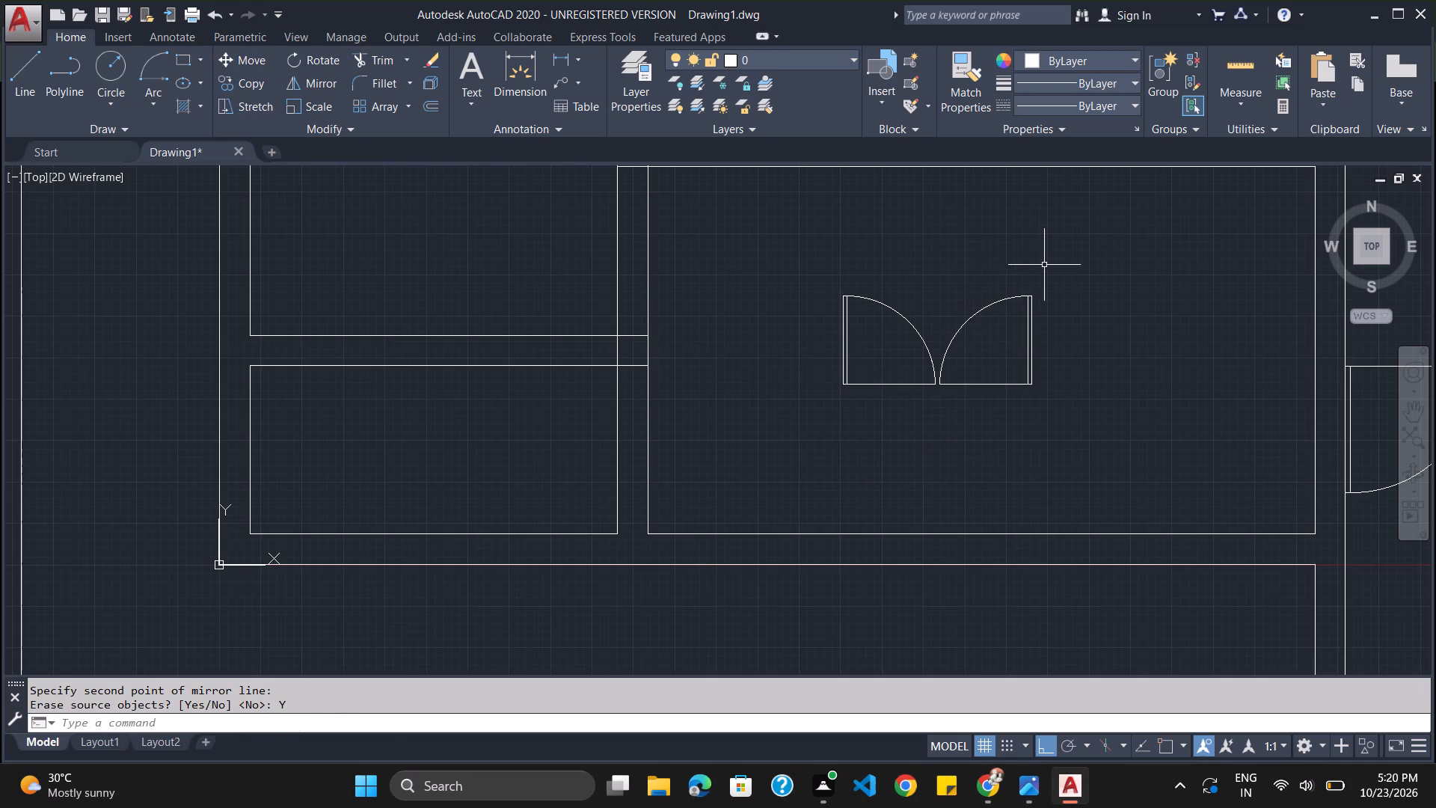
Move the double door straight down from the point where its halves meet onto the south central room's south wall outer face.
left_click_drag(1044, 265, 1024, 272)
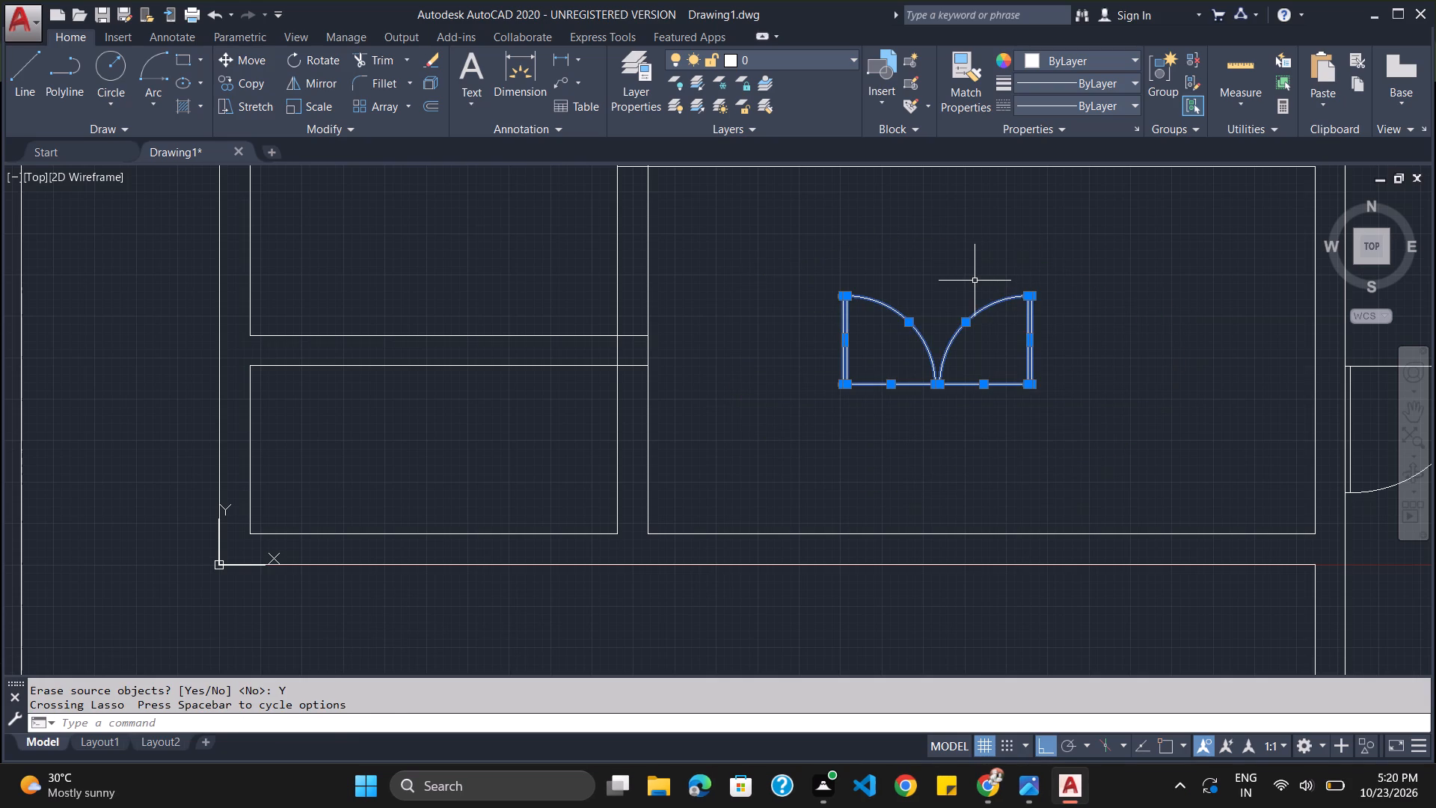
type("mo")
key("m")
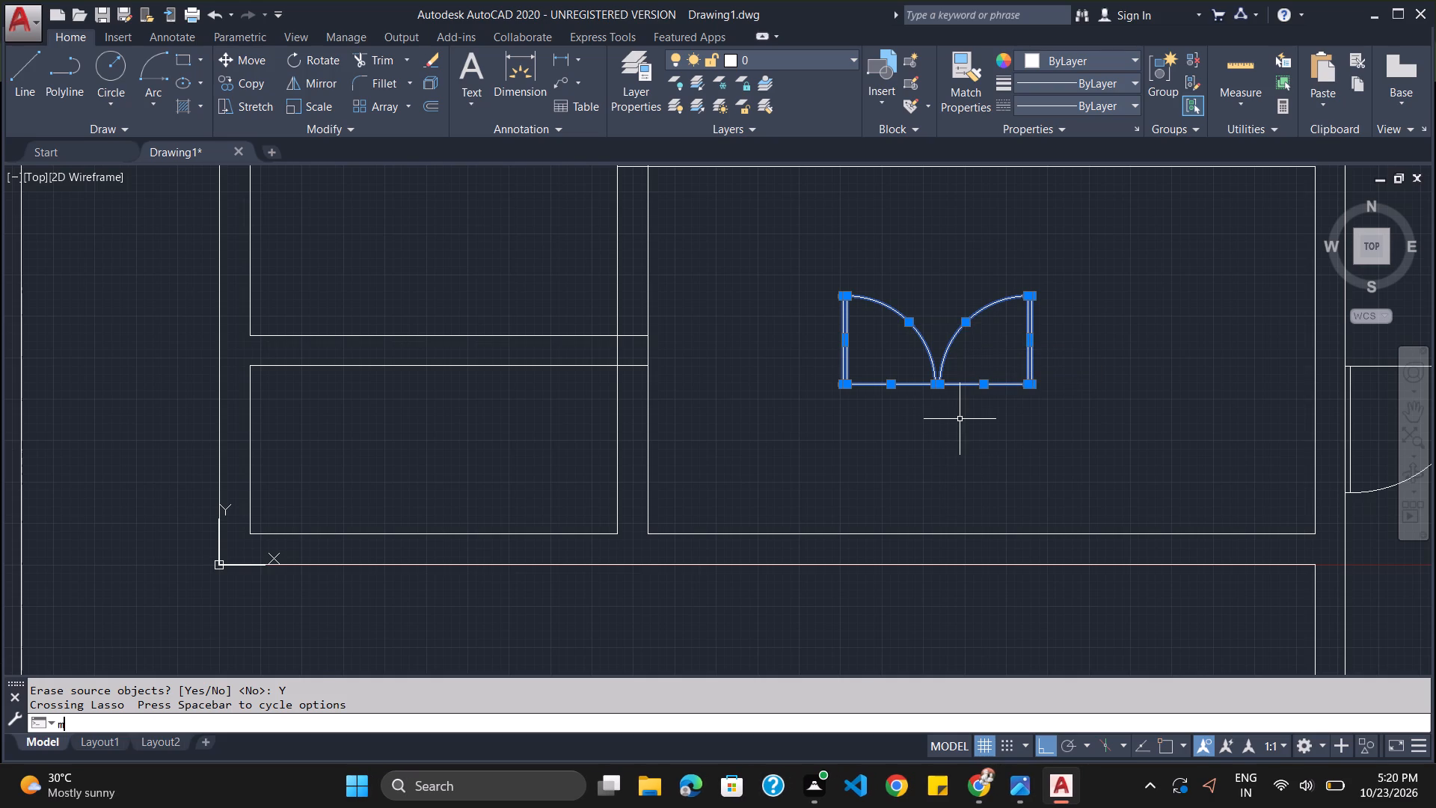
key("o")
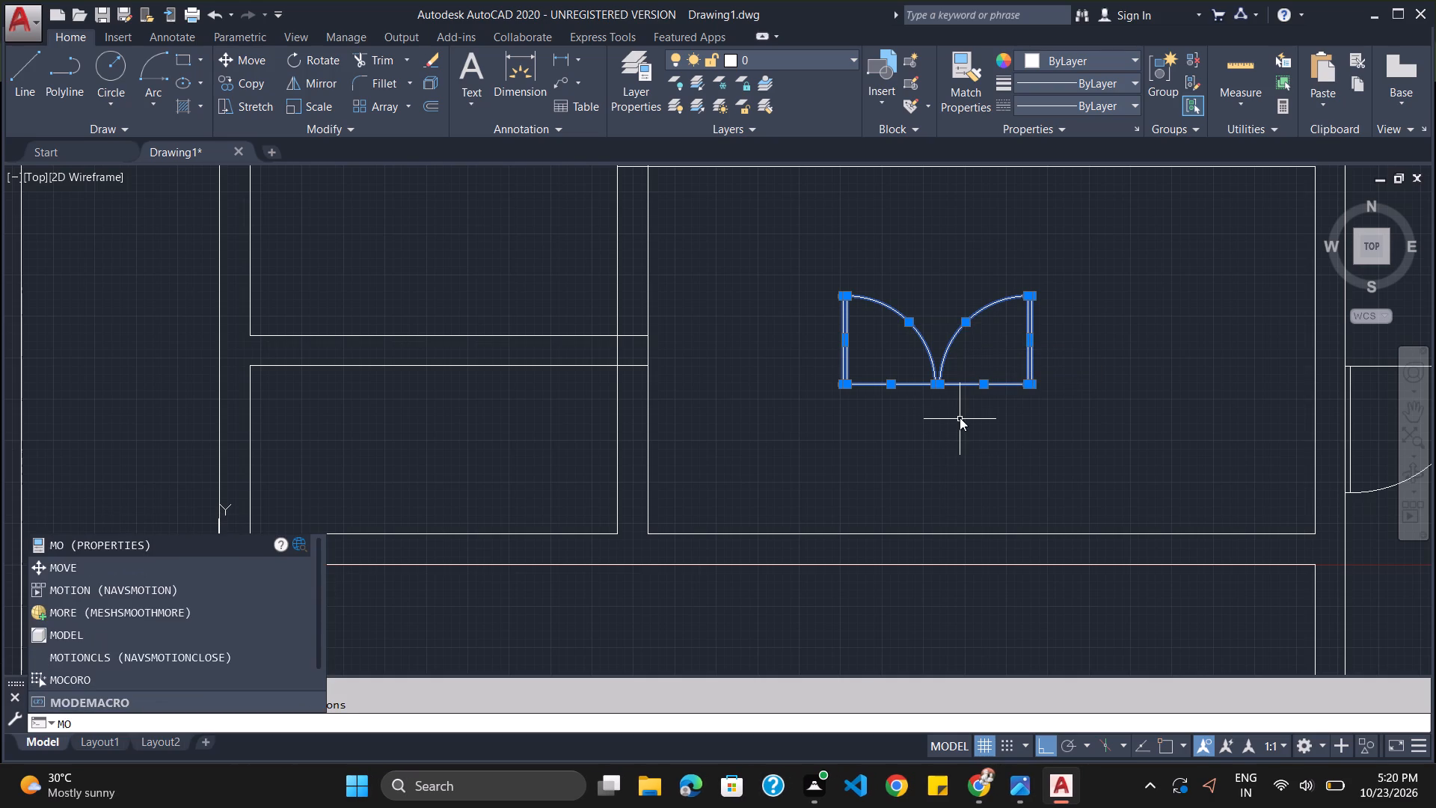
key("Return")
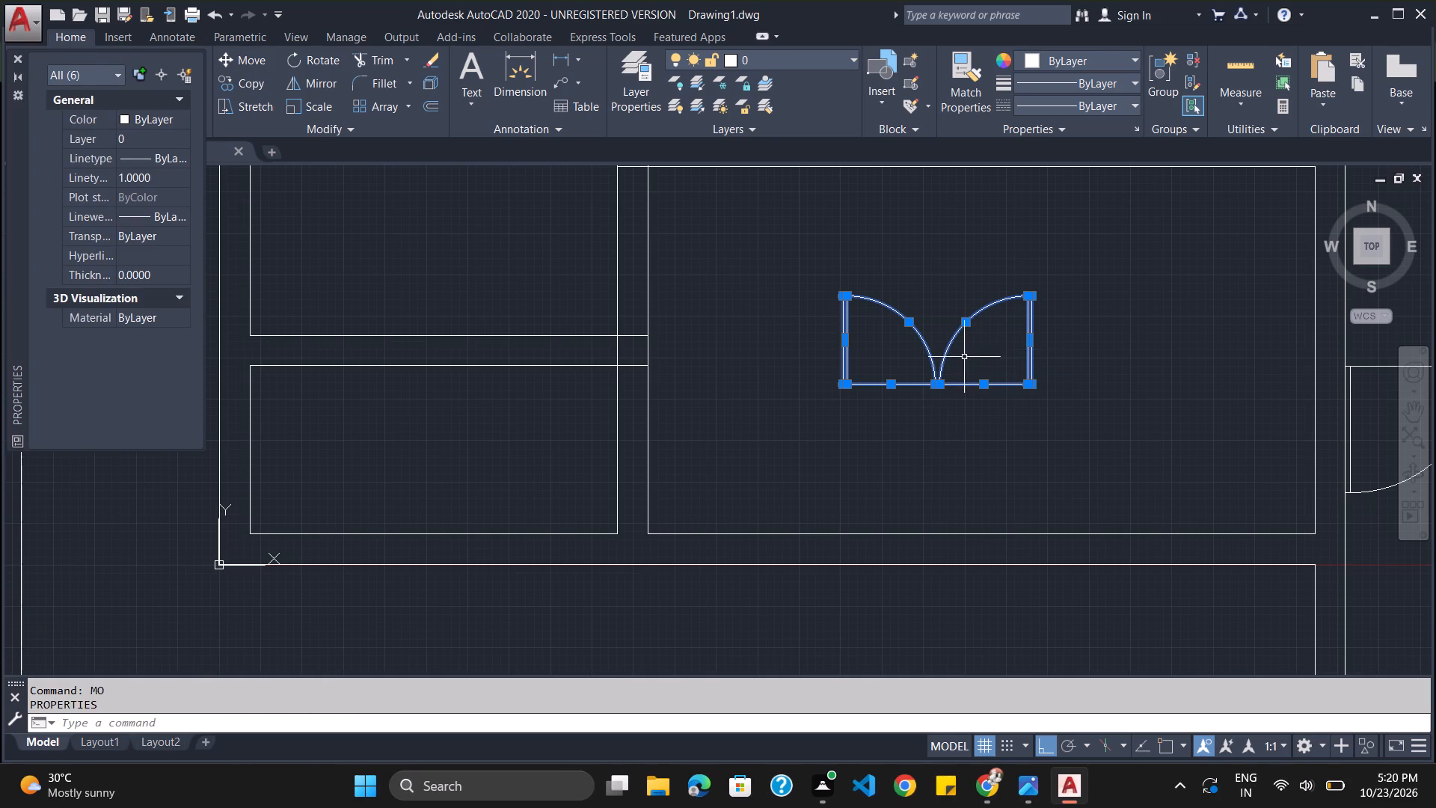
left_click(16, 58)
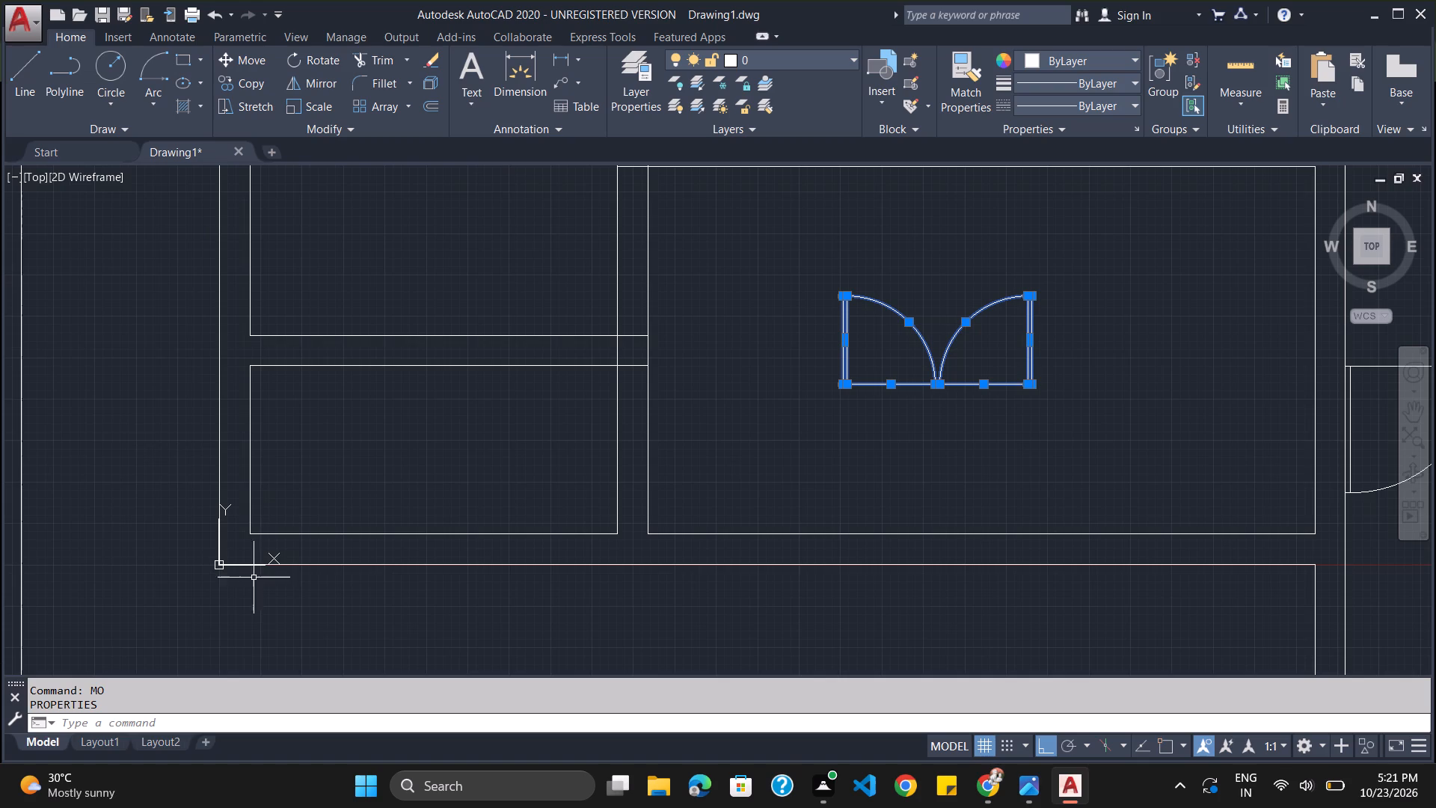
left_click(300, 726)
key("m")
key("o")
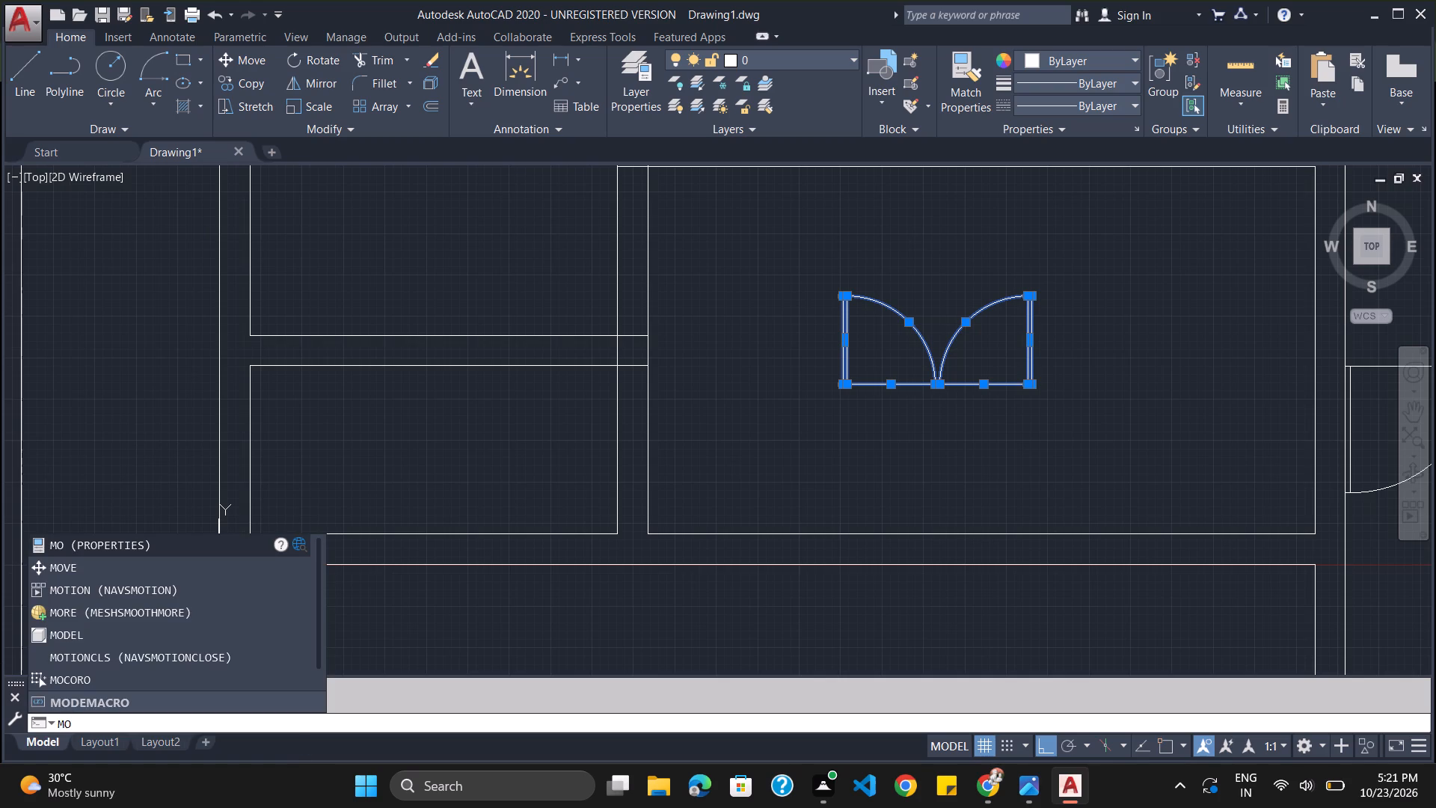
key("v")
key("Return")
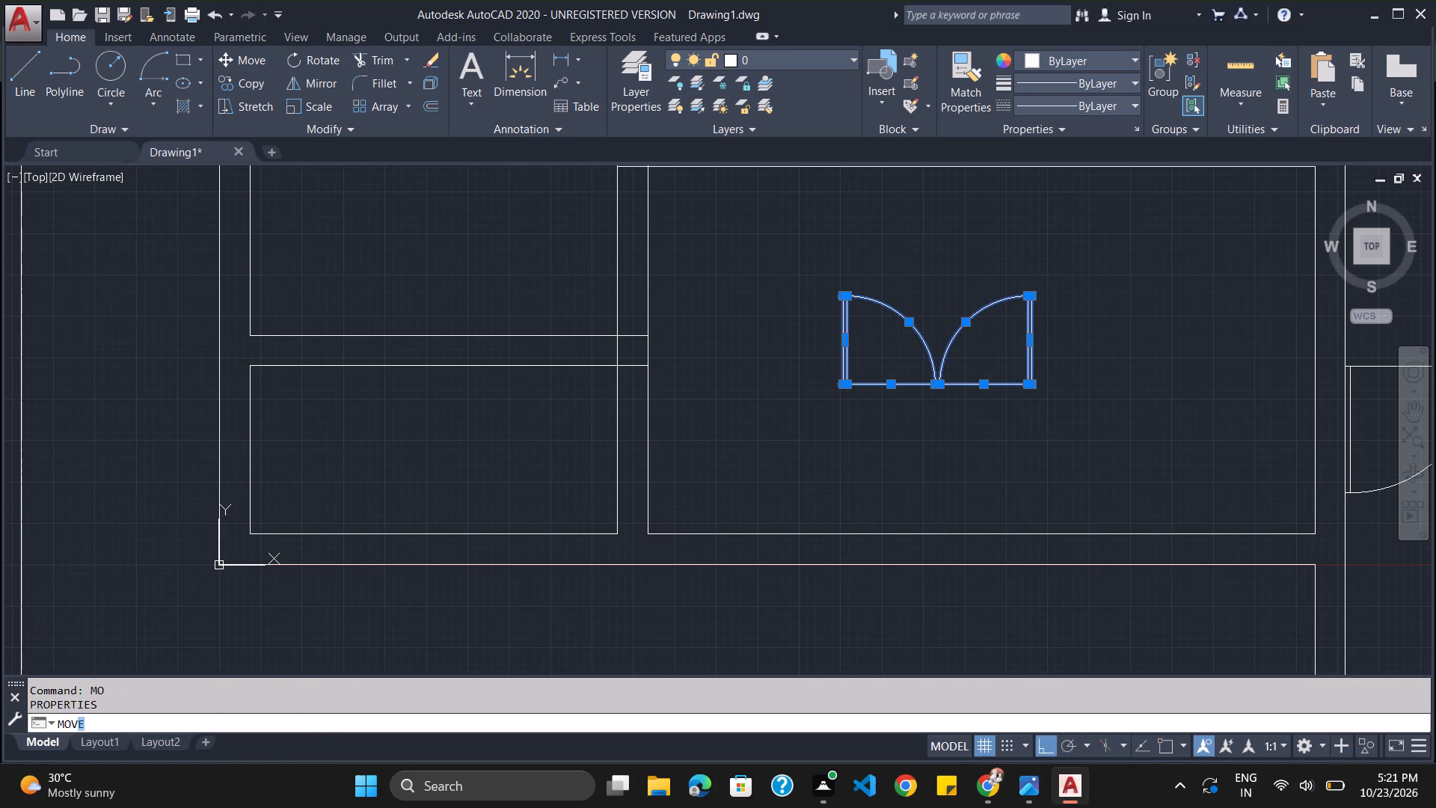
left_click(939, 385)
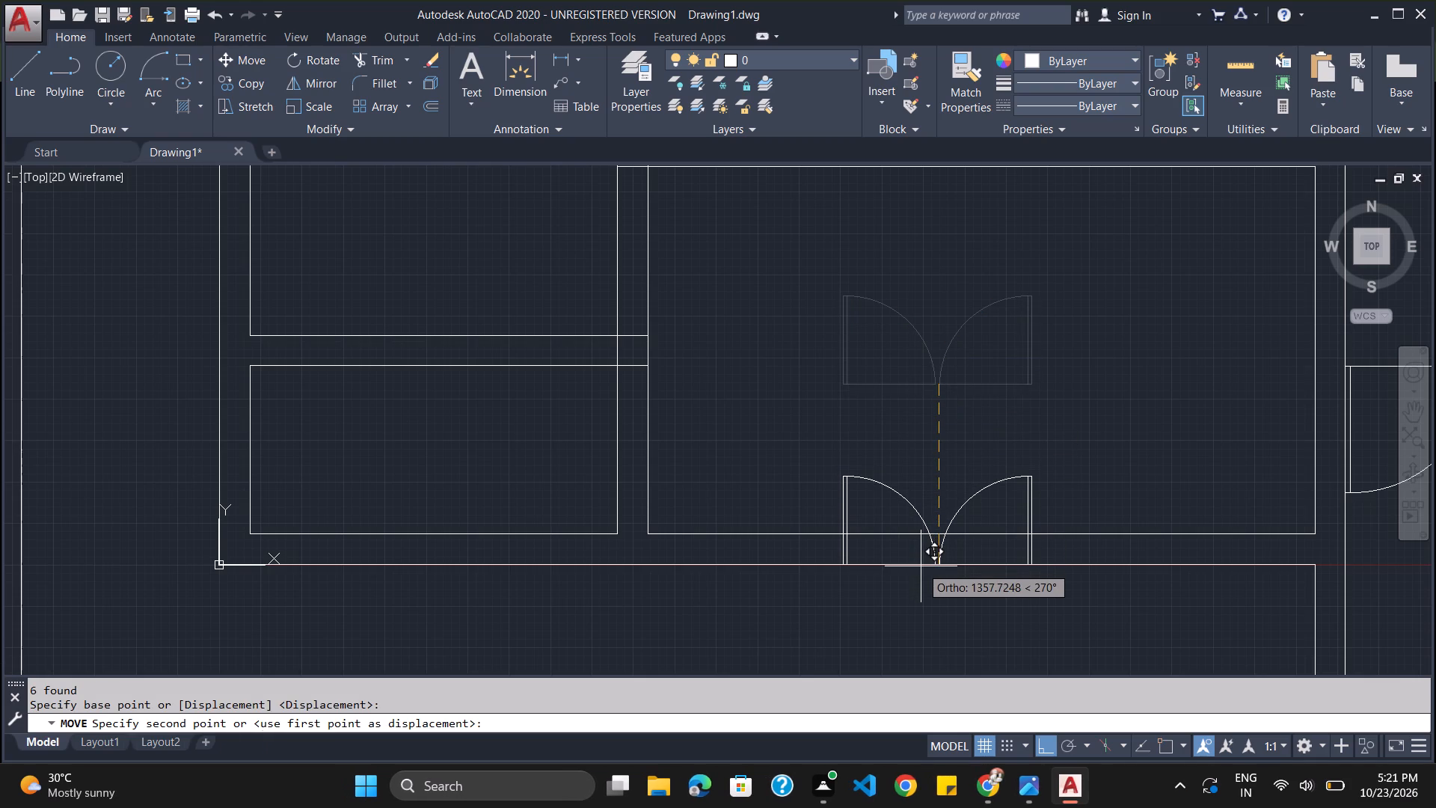
left_click(921, 566)
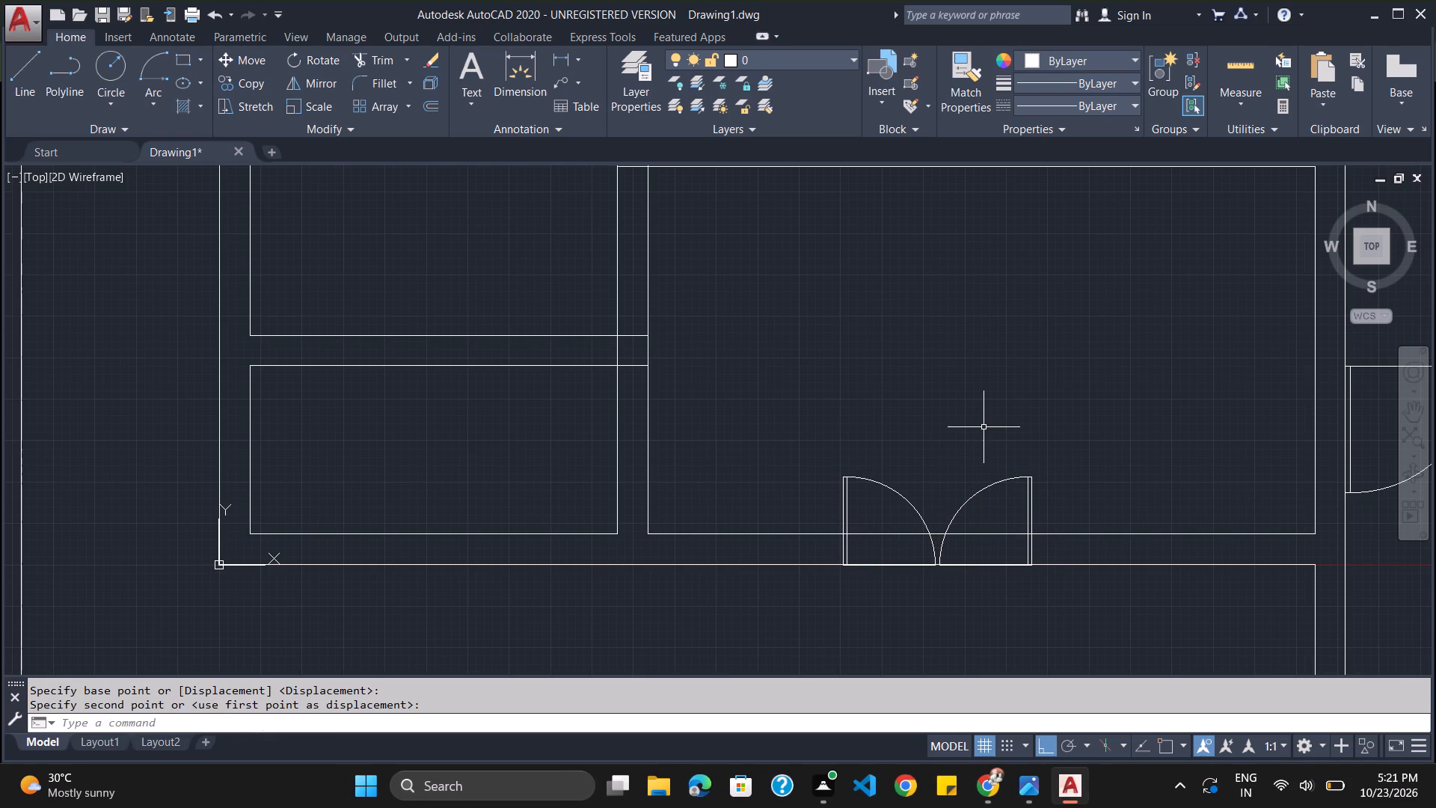
Delete the stray door copy standing free in the middle of the large northeast room.
scroll(984, 427, "down", 4)
scroll(1032, 400, "up", 1)
scroll(1032, 400, "down", 1)
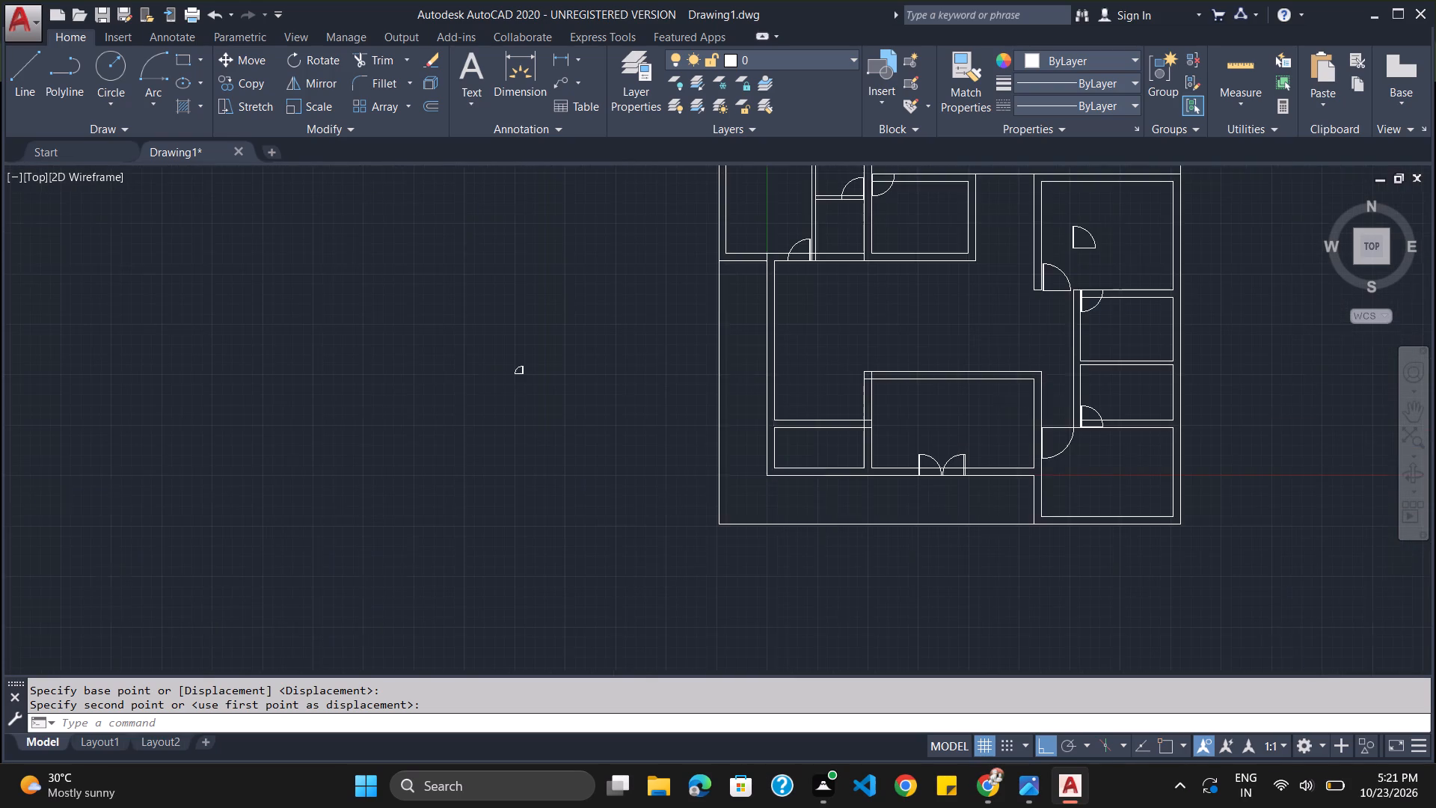
scroll(1032, 401, "down", 1)
scroll(1073, 290, "up", 2)
left_click(1022, 414)
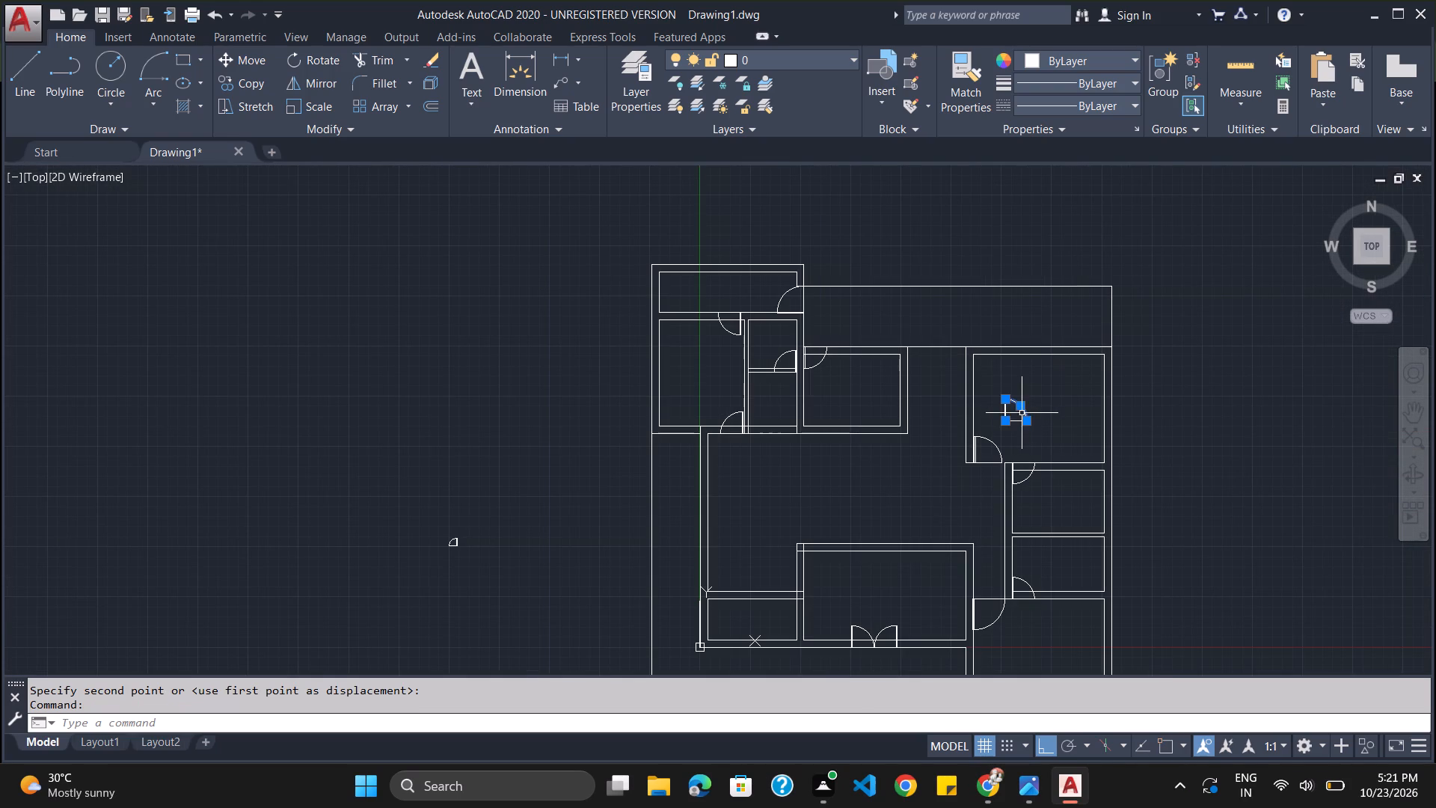
left_click_drag(1010, 382, 1031, 381)
key("Delete")
Trim the south wall's inner face line inside both leaf swings of the south central room's double door.
scroll(1063, 426, "down", 4)
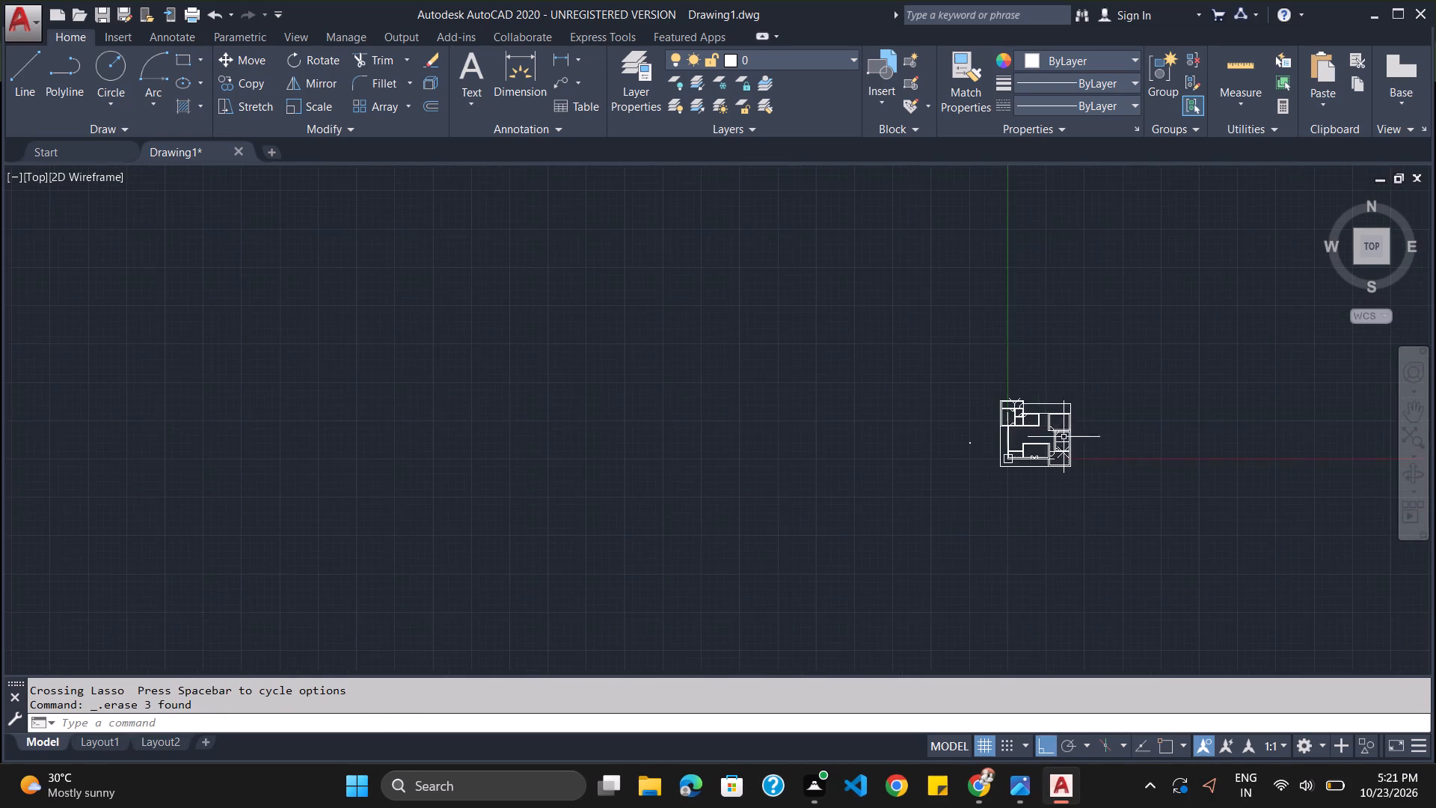
scroll(1064, 444, "up", 4)
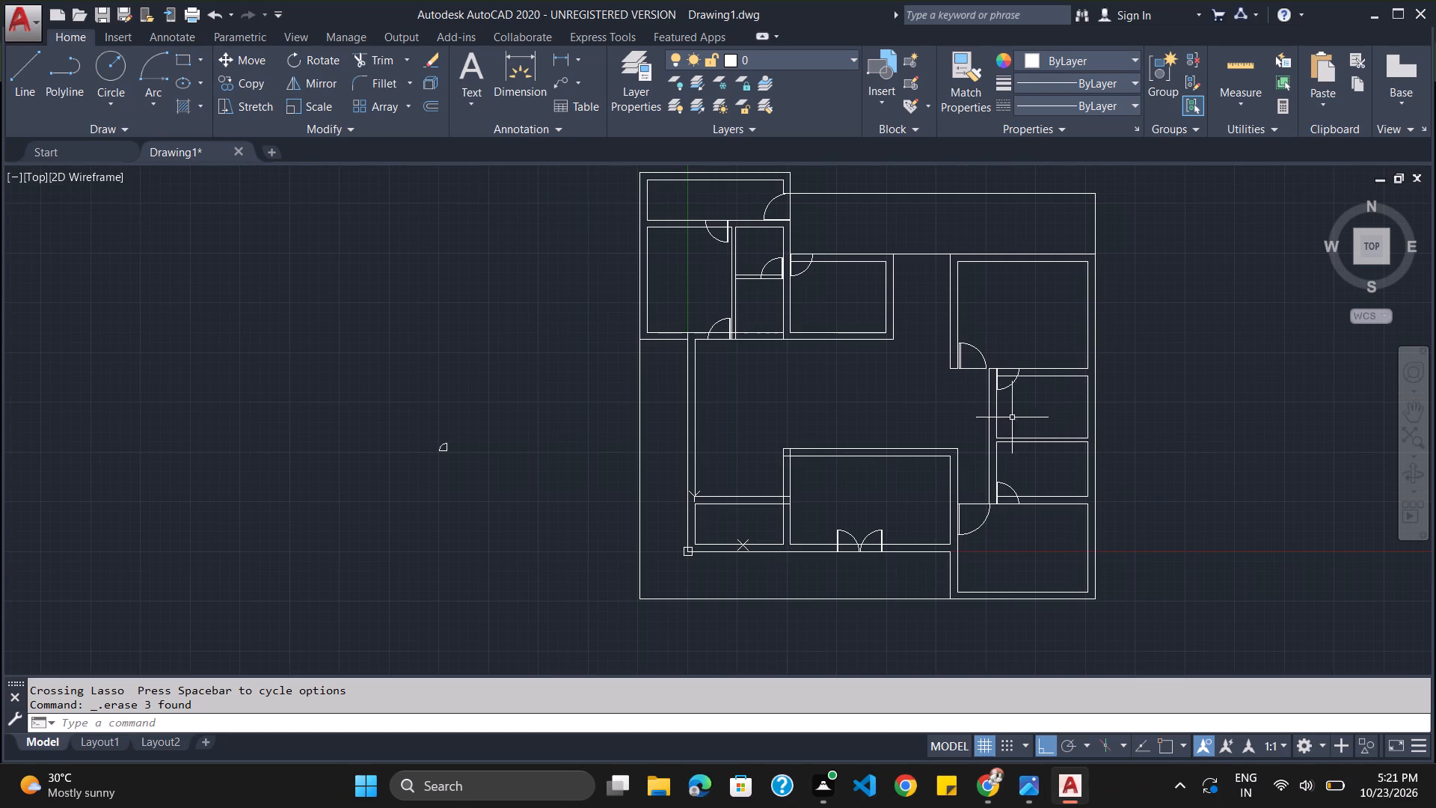
scroll(1004, 435, "up", 1)
scroll(1004, 435, "down", 2)
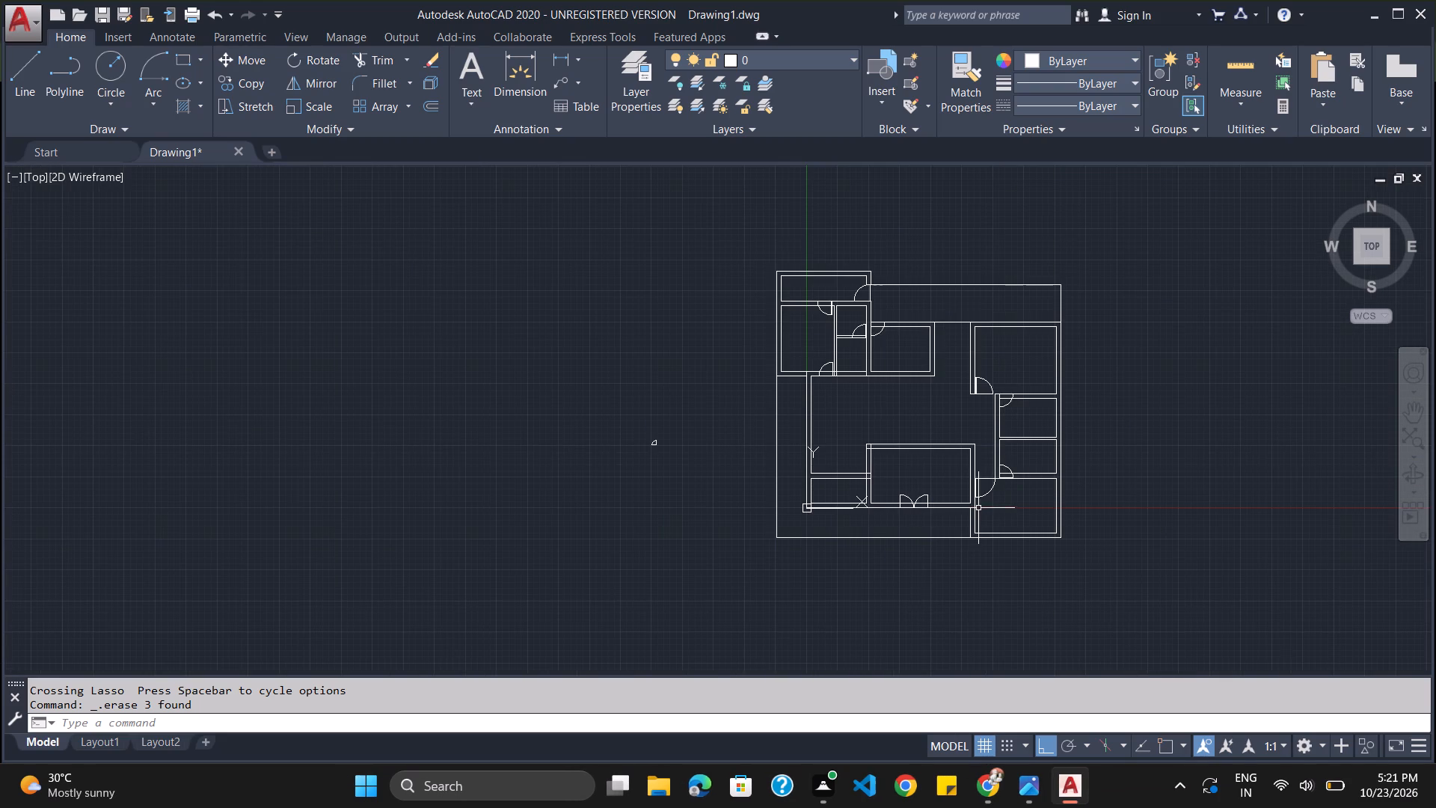
scroll(979, 504, "up", 3)
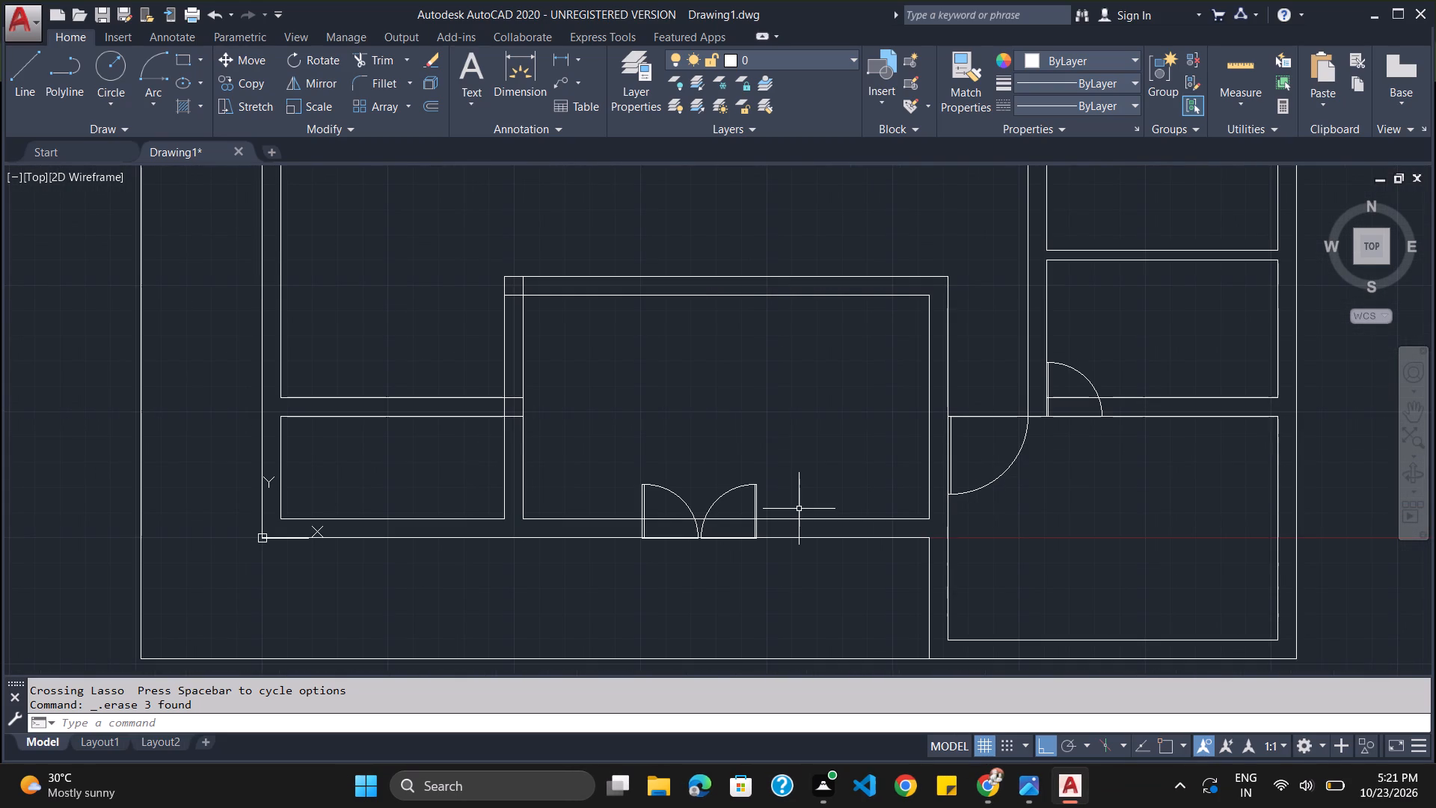
type("trim")
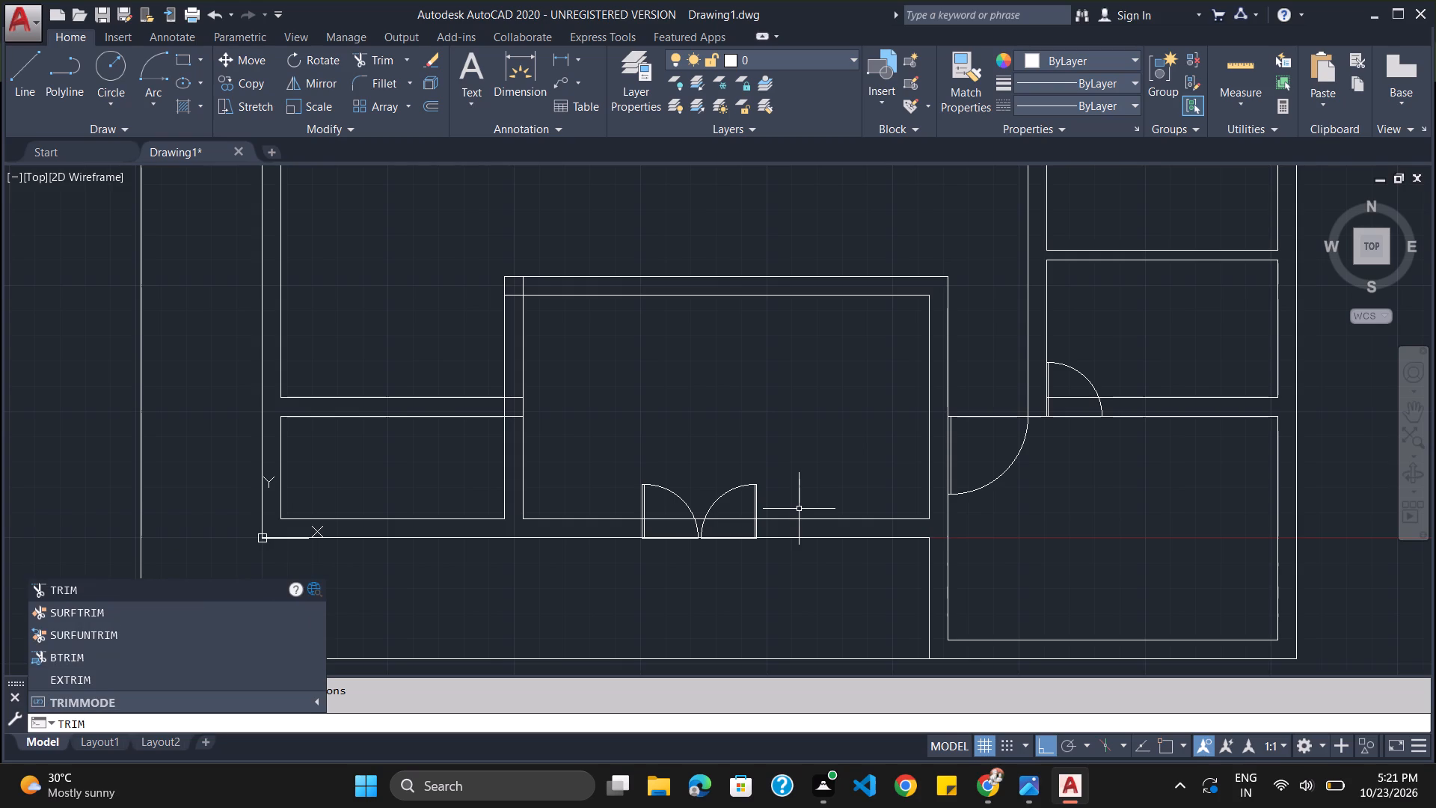
key("Return")
key("Return")
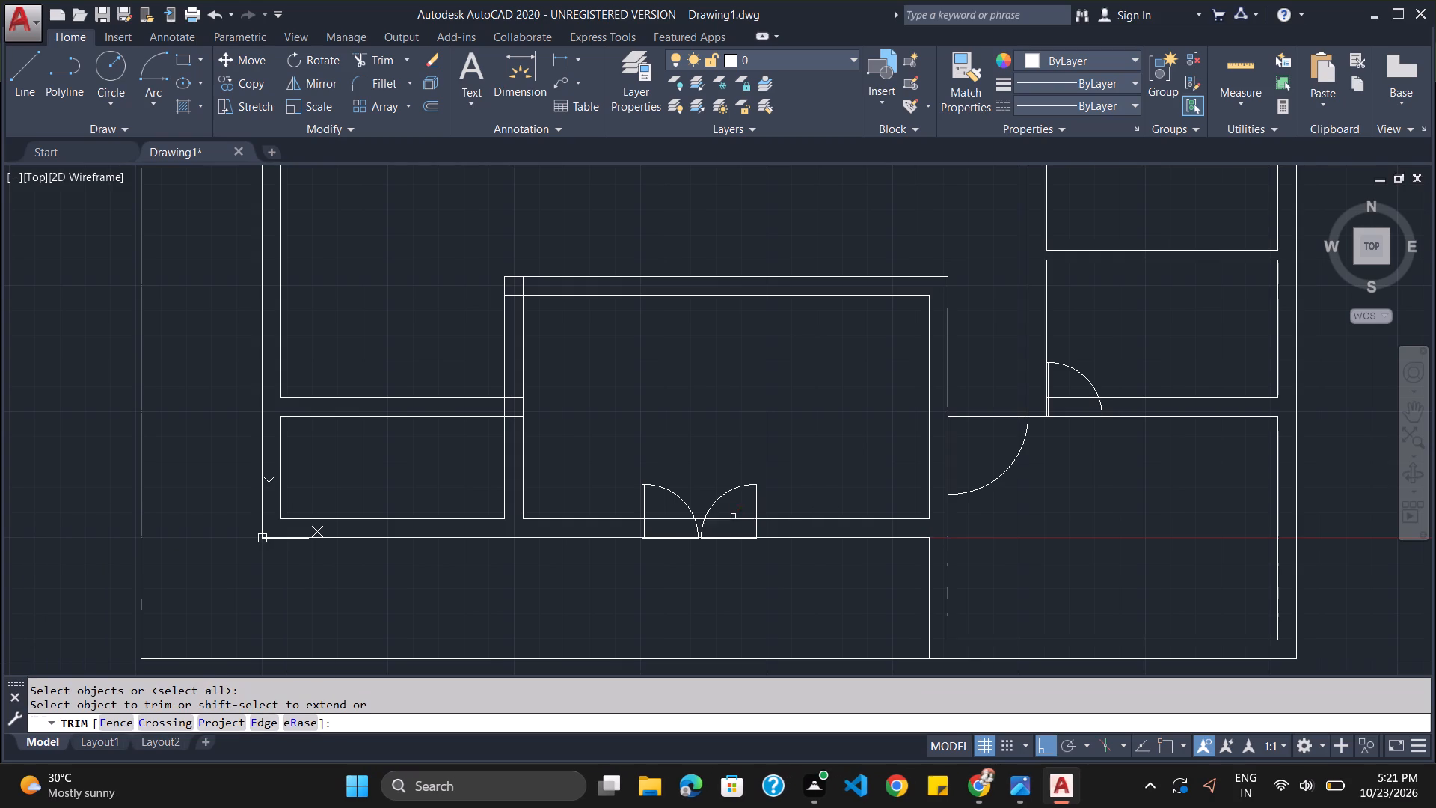
left_click(733, 516)
left_click(732, 519)
left_click(732, 519)
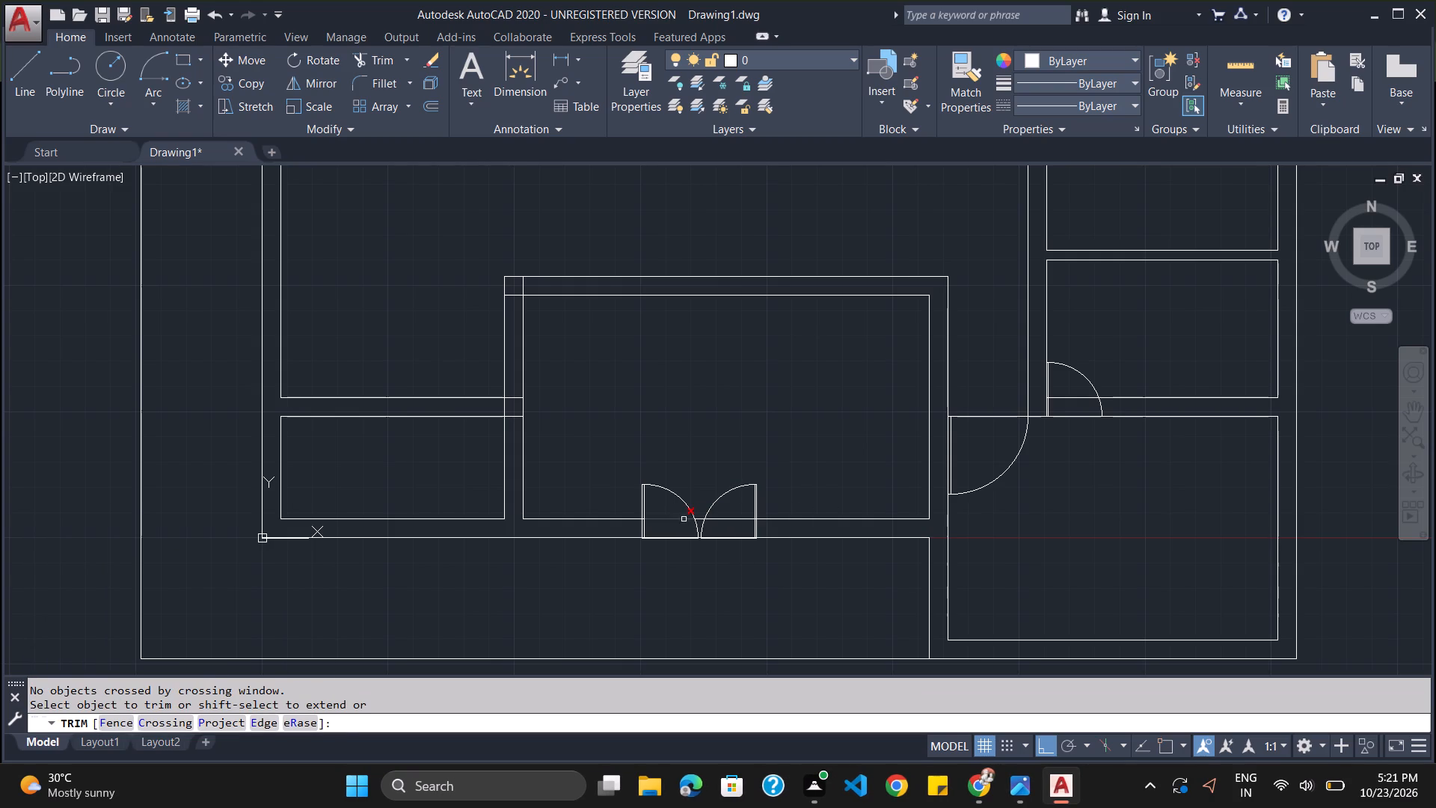
left_click(682, 519)
left_click(729, 520)
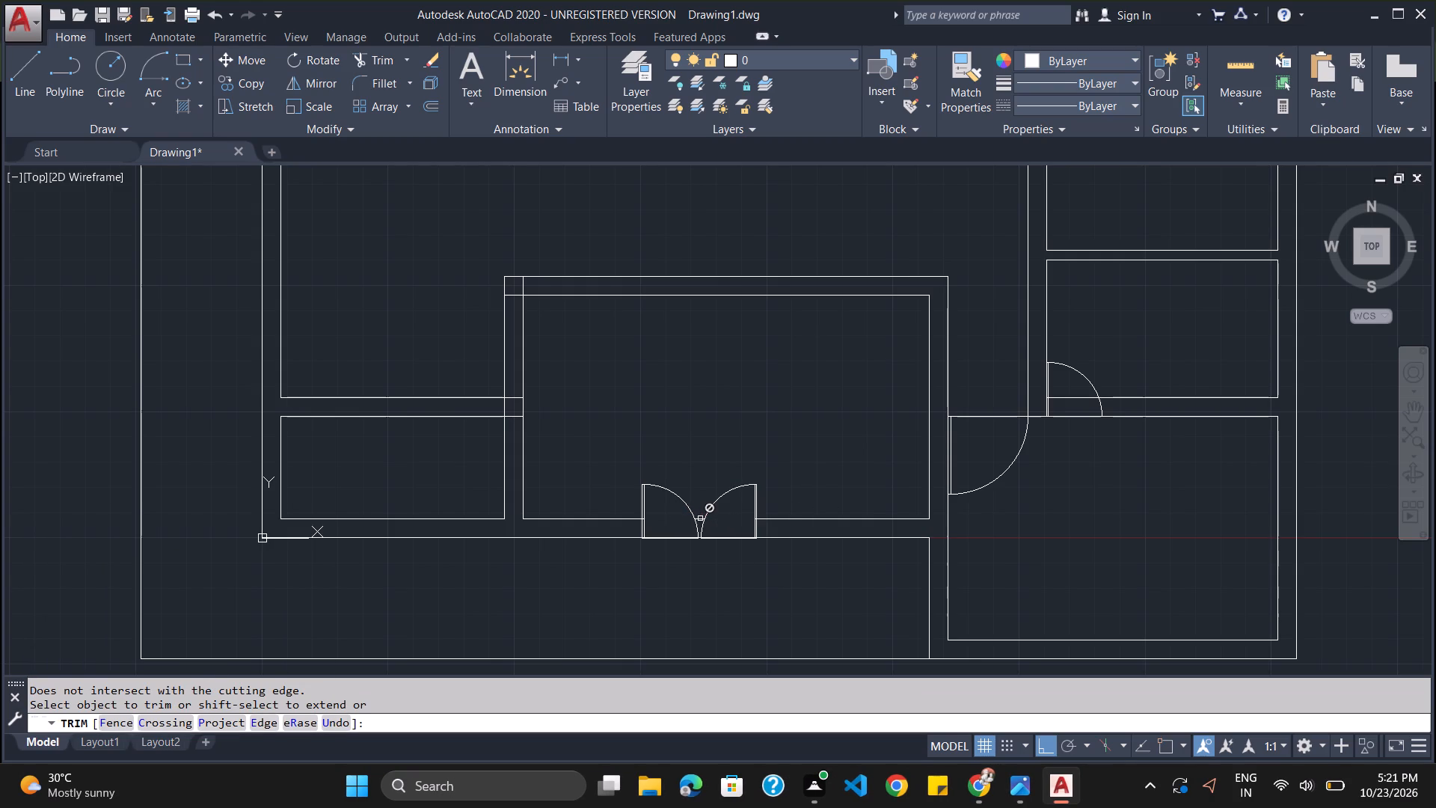
Remove the leftover inner wall line segment between the double door's two arcs.
left_click(700, 518)
scroll(700, 518, "up", 3)
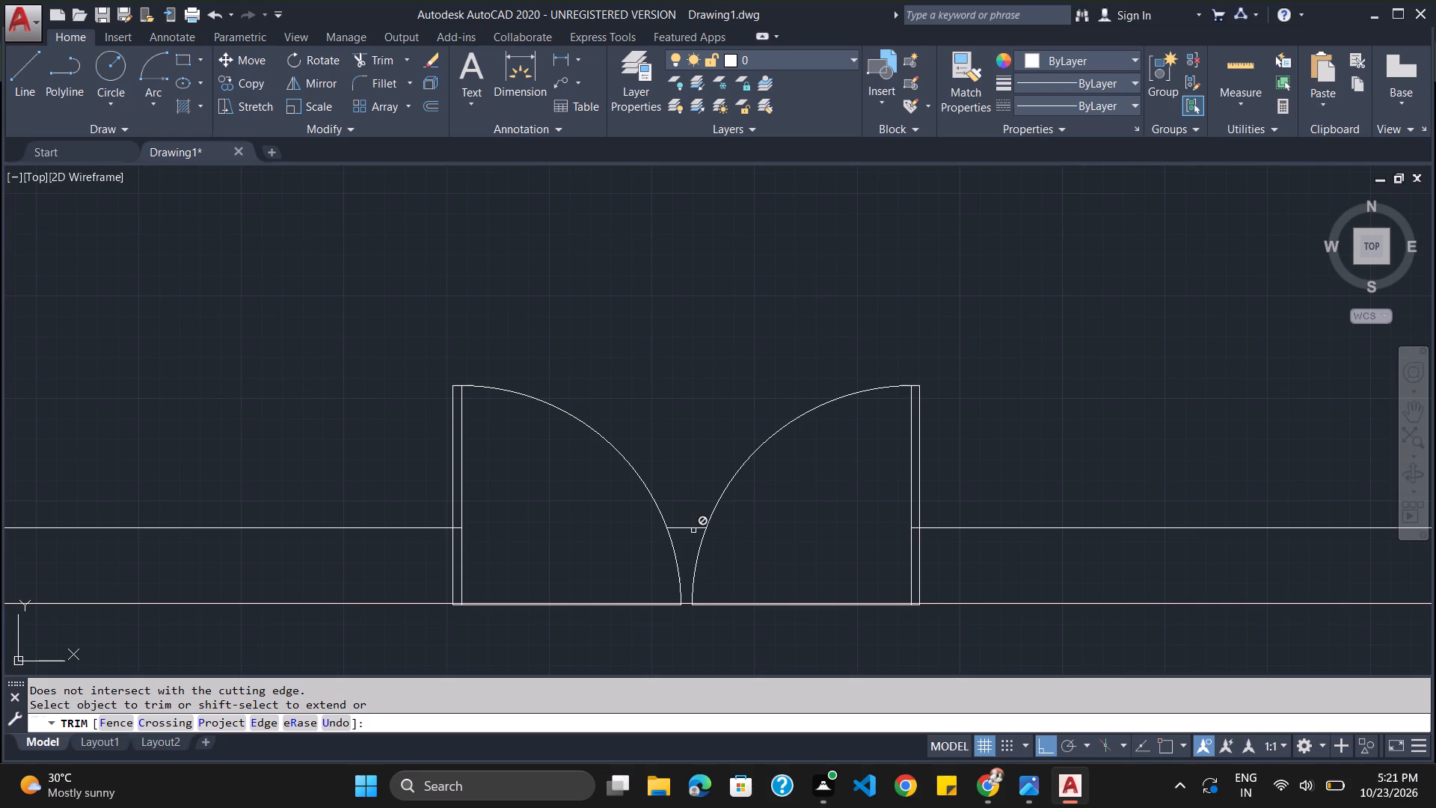
key("Escape")
left_click(693, 526)
key("Delete")
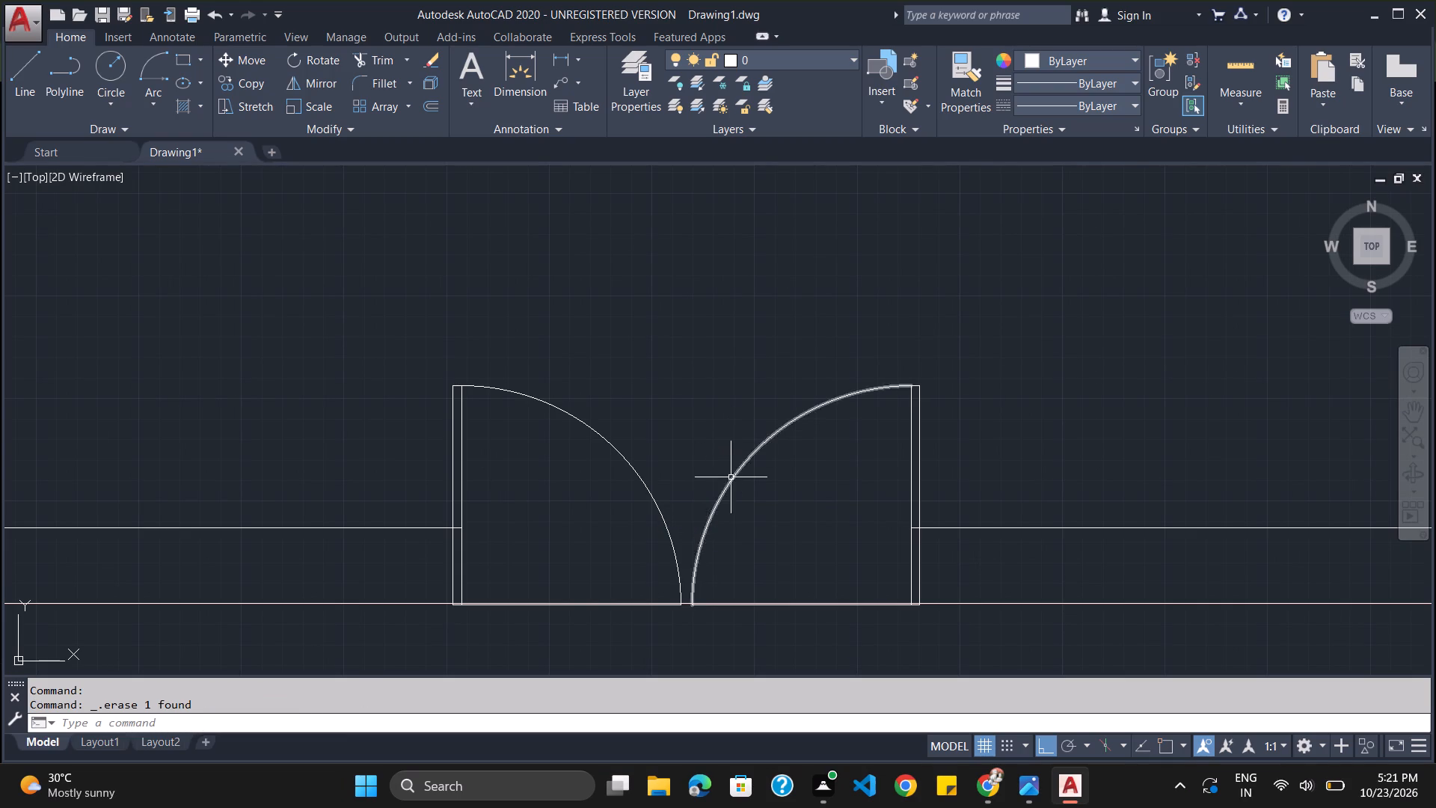
Delete the threshold lines of both halves of the south central double door.
scroll(737, 503, "down", 2)
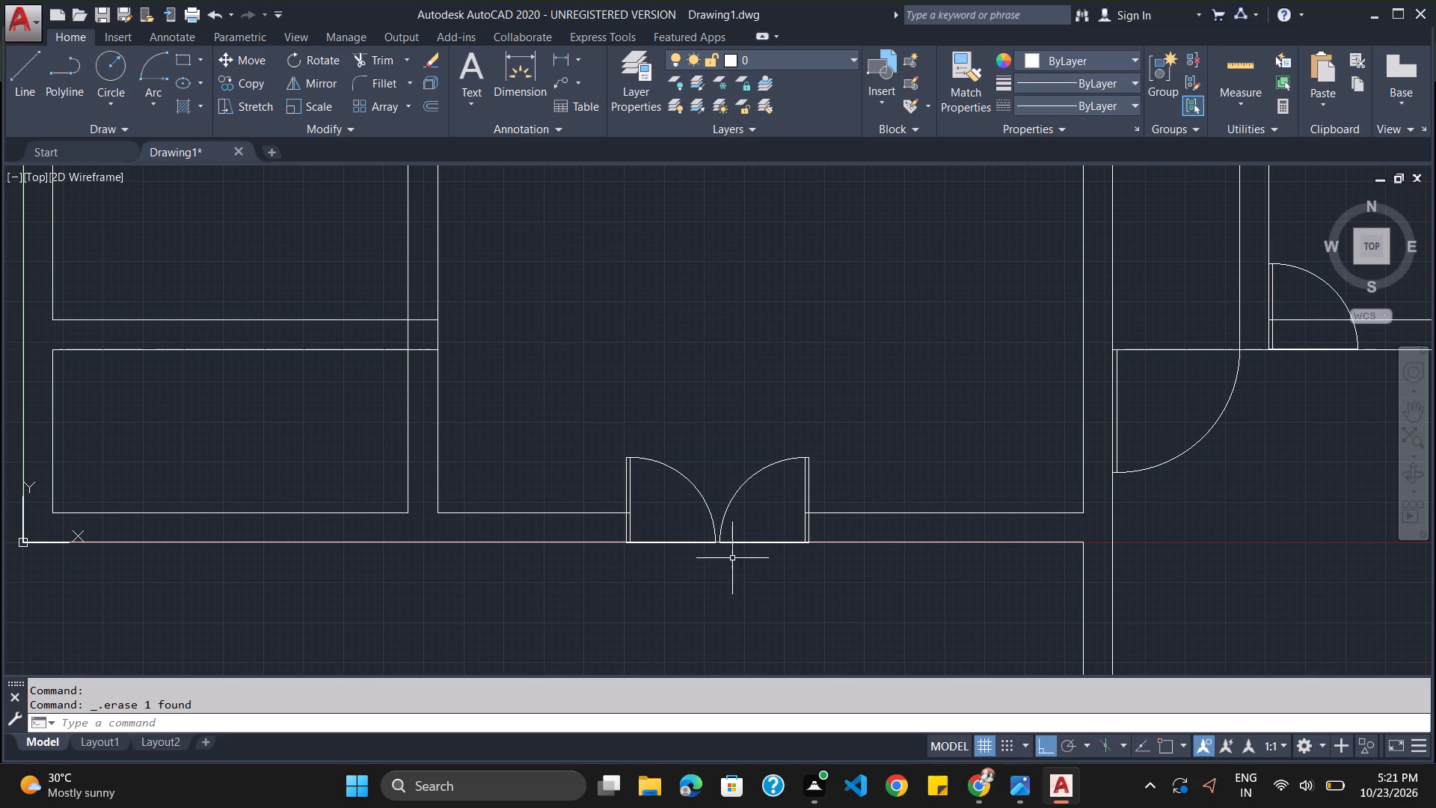
left_click(763, 541)
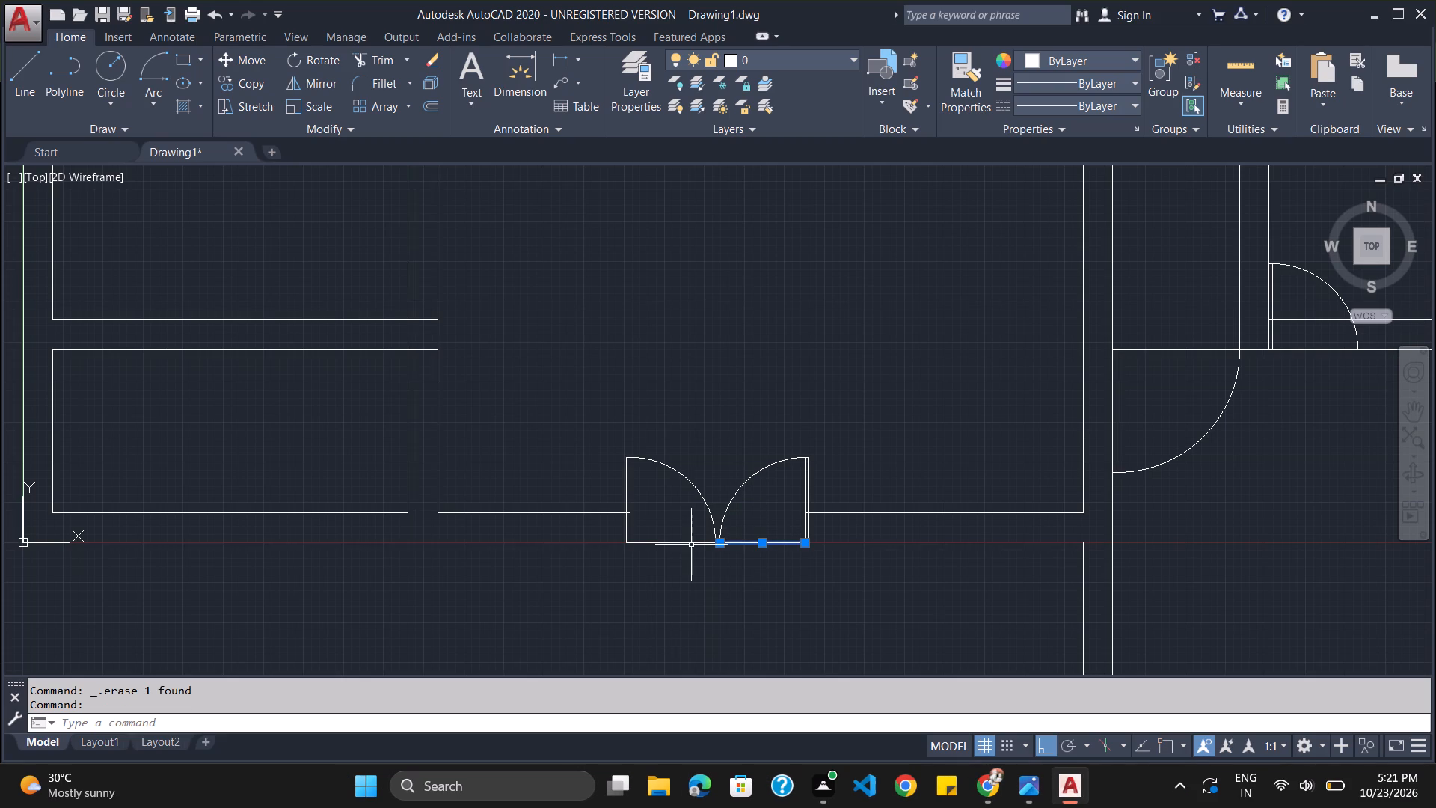
left_click(689, 544)
key("Delete")
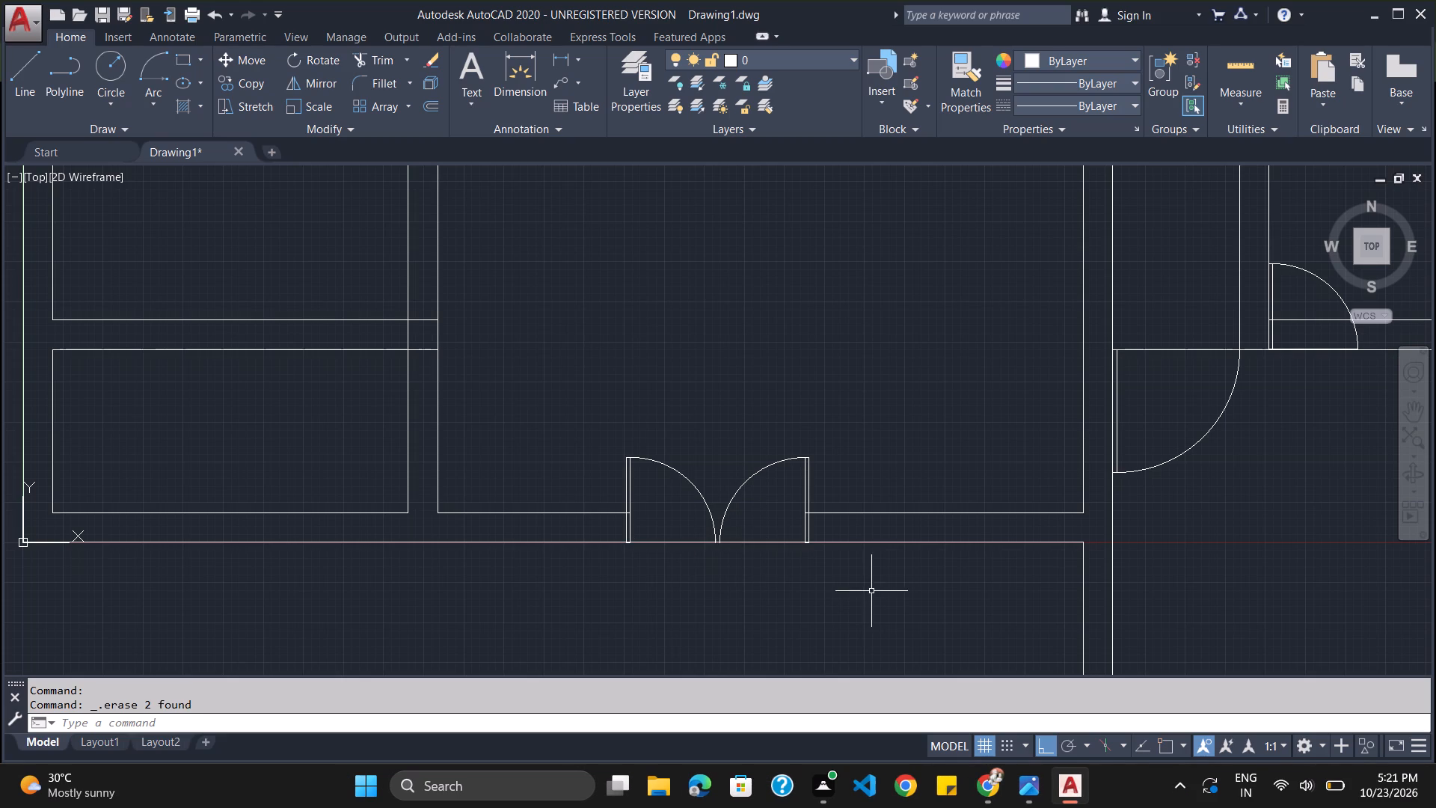
Delete the threshold lines of the southeast entrance door and the door in the lower small east room's south wall.
scroll(1000, 471, "down", 1)
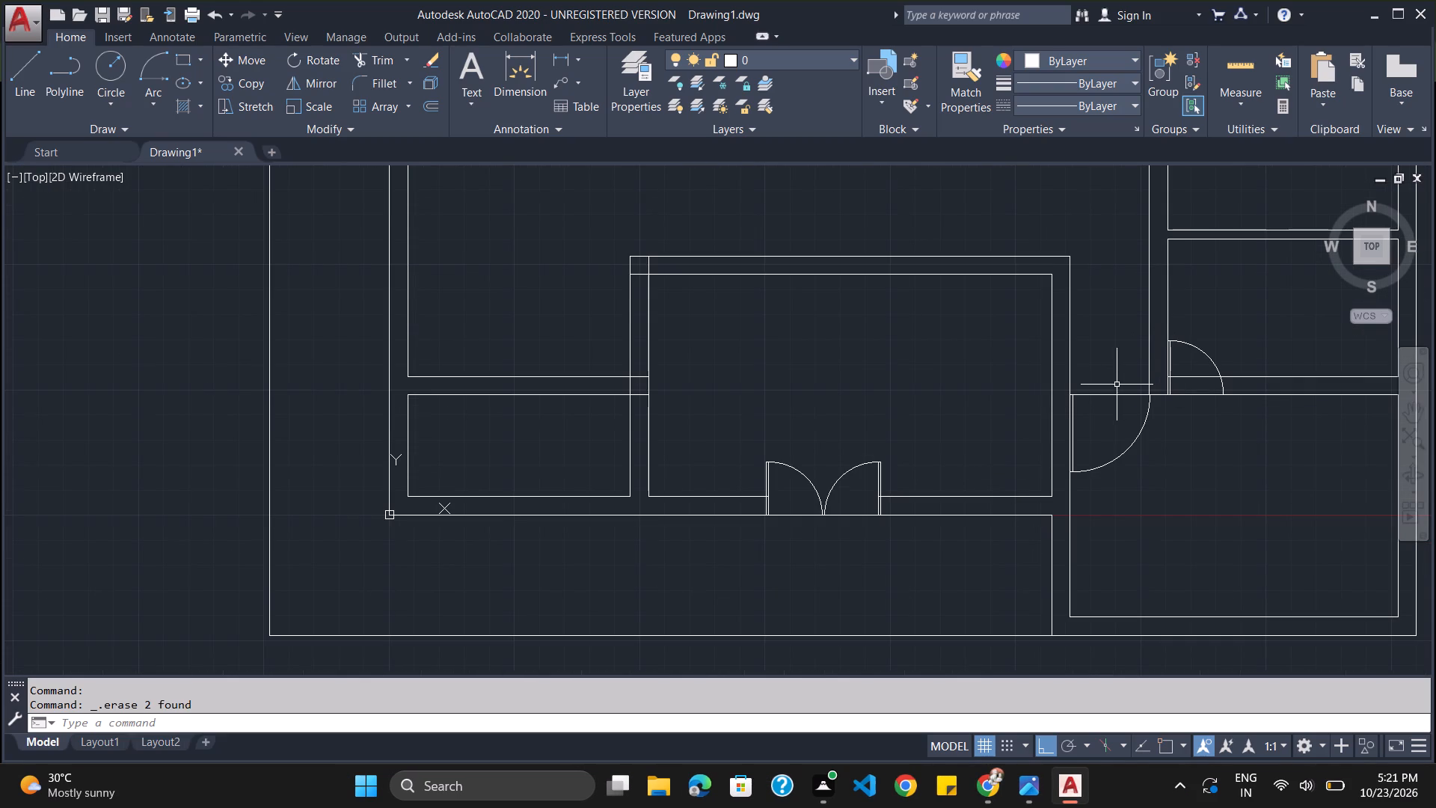
left_click(1111, 396)
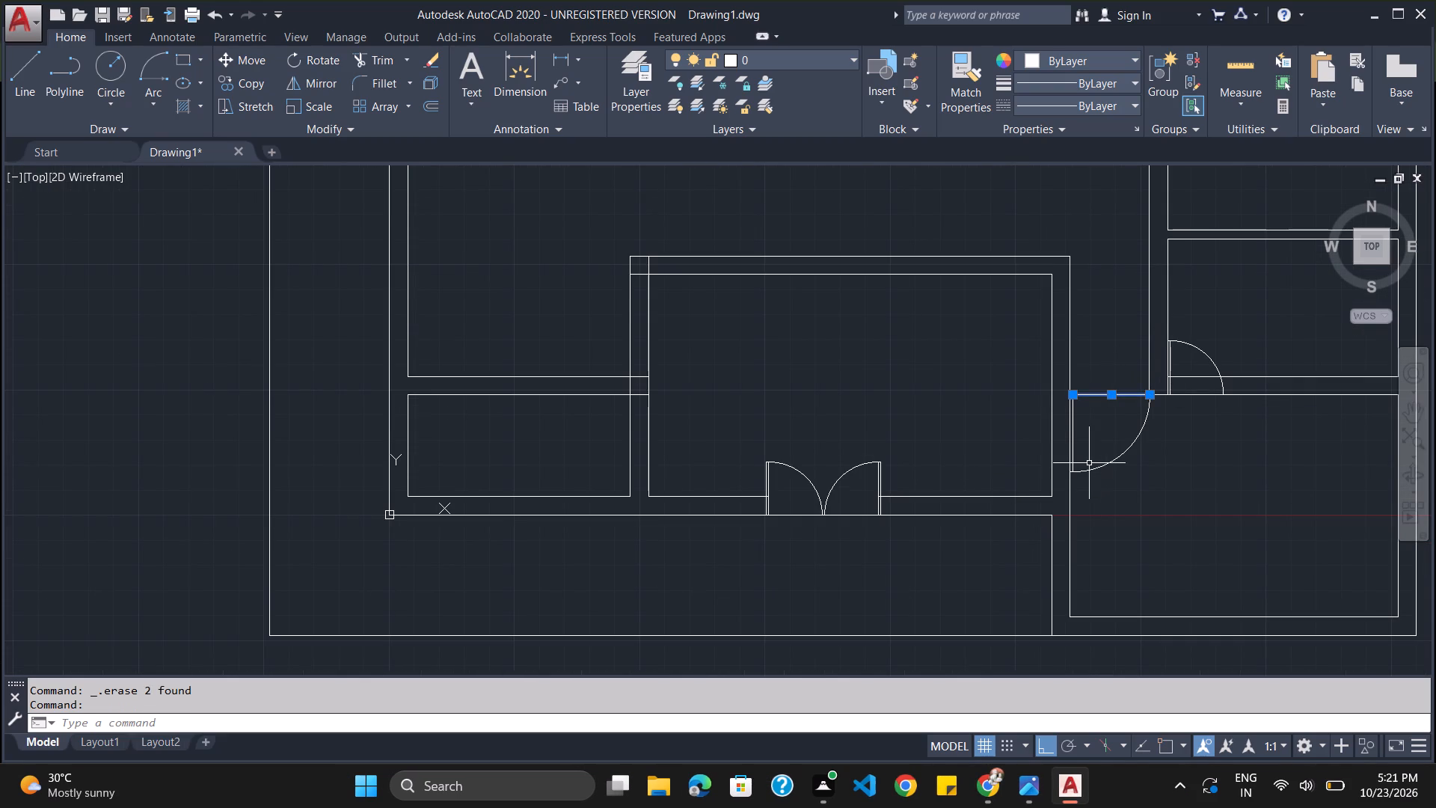
key("Delete")
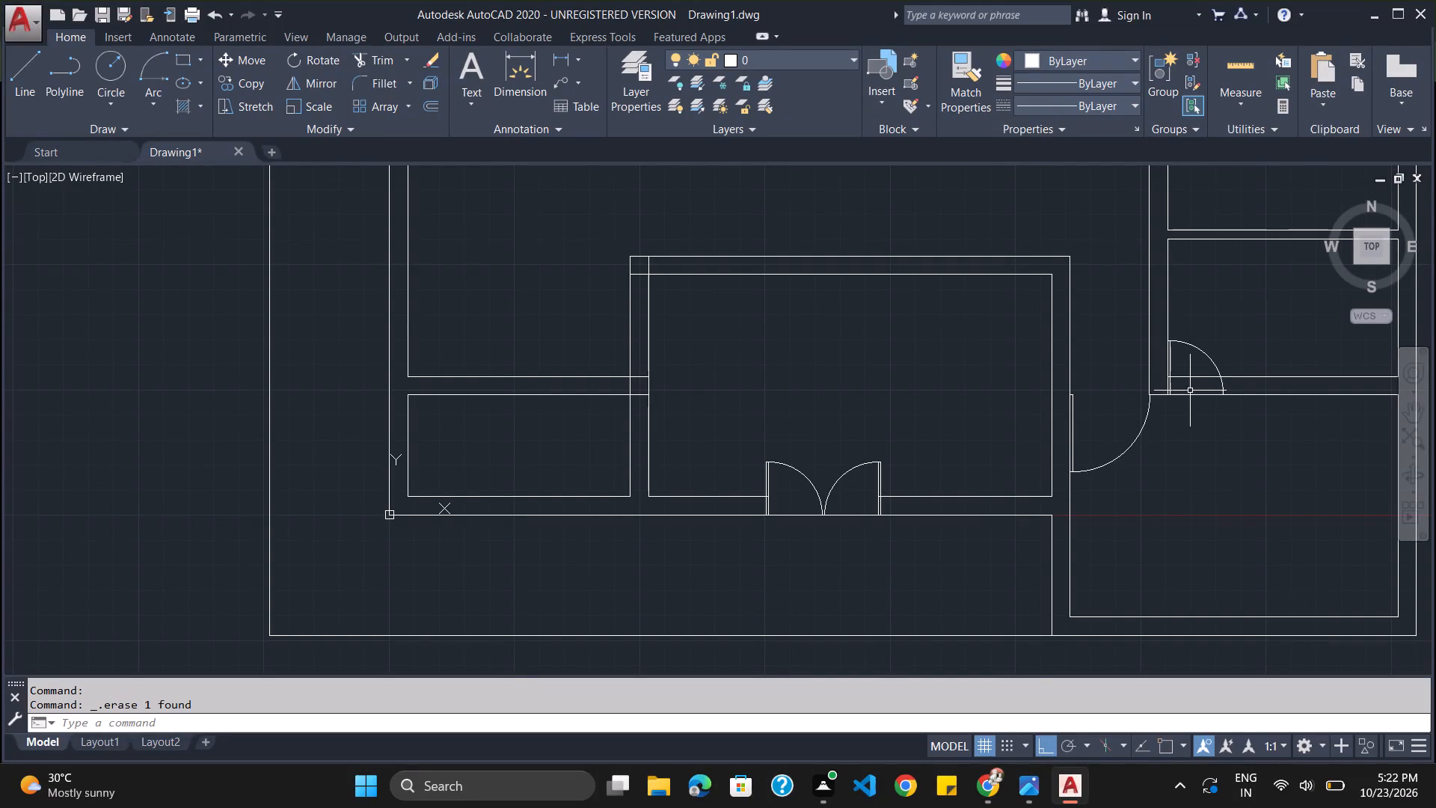
left_click(1190, 394)
key("Delete")
left_click(1190, 378)
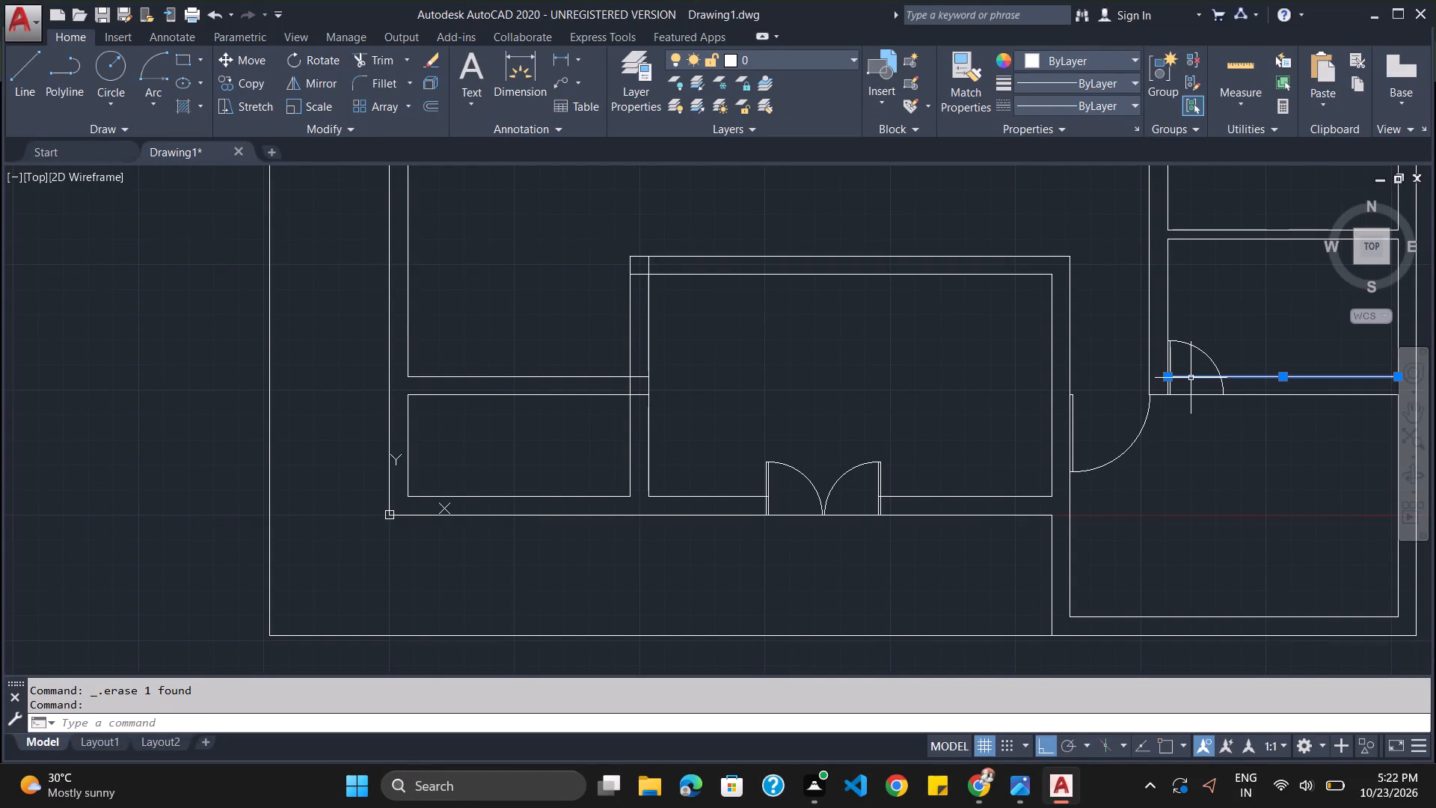
key("Escape")
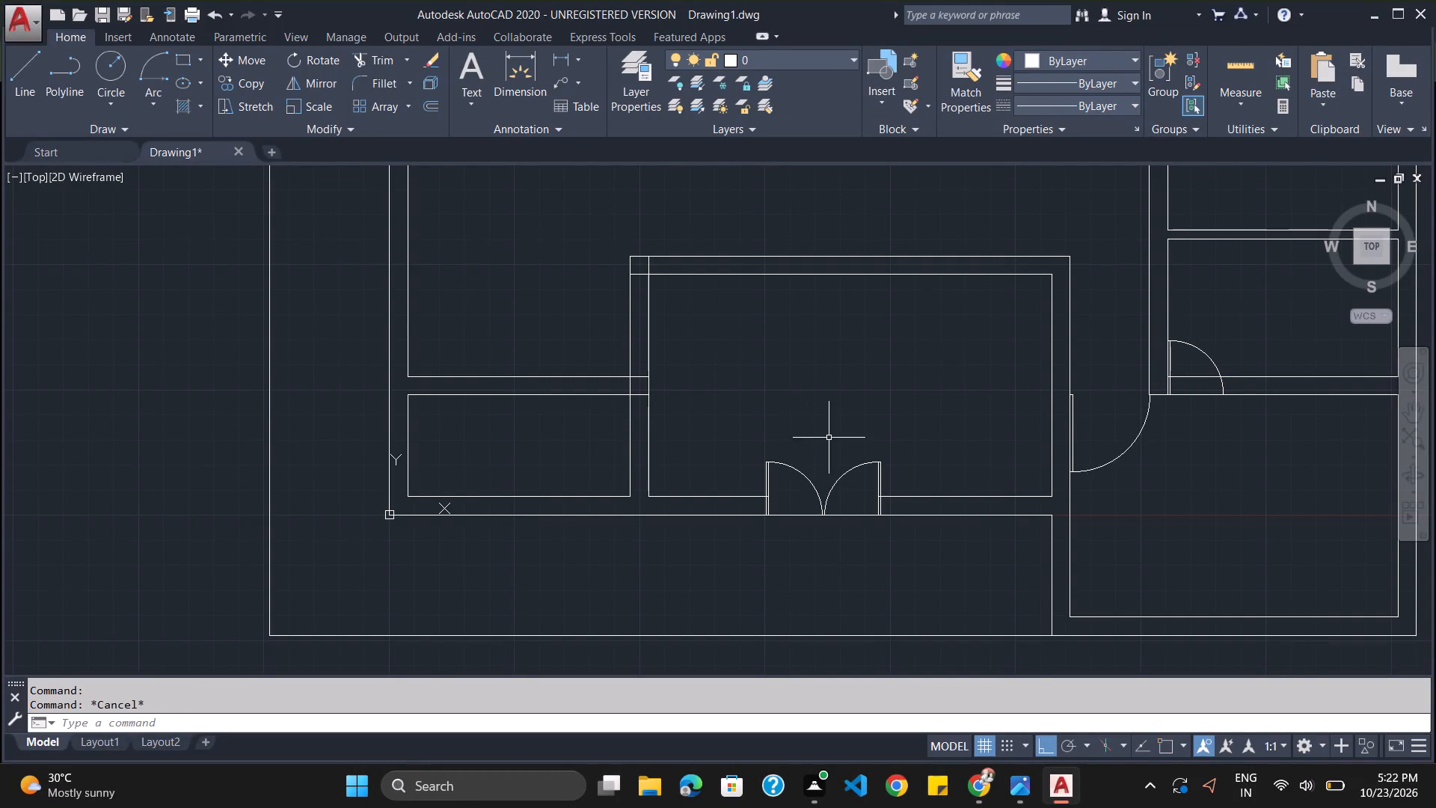
Delete the threshold lines of the large northeast room's door and the door in the upper small east room's north wall.
scroll(859, 442, "down", 3)
scroll(964, 340, "up", 3)
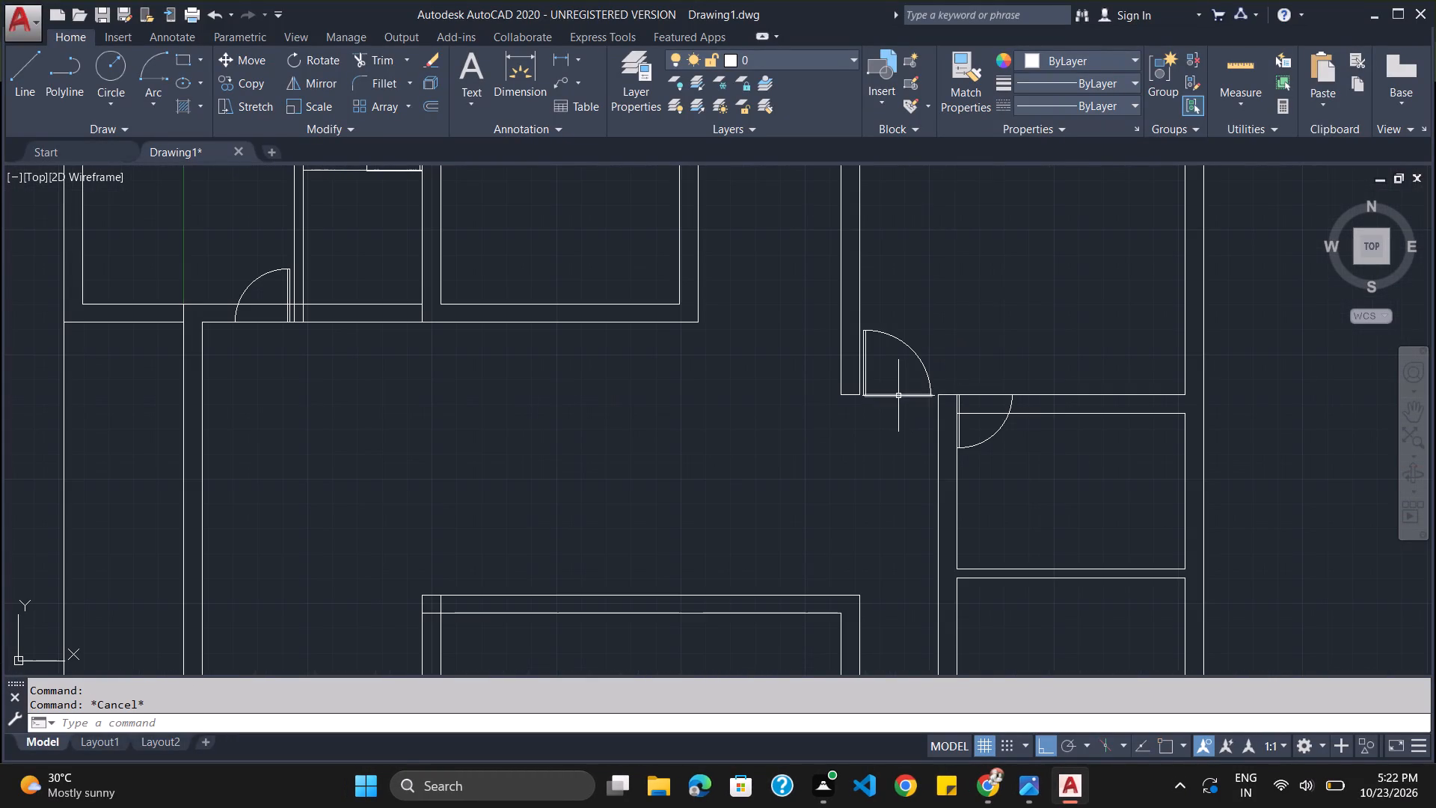
left_click(898, 396)
key("Delete")
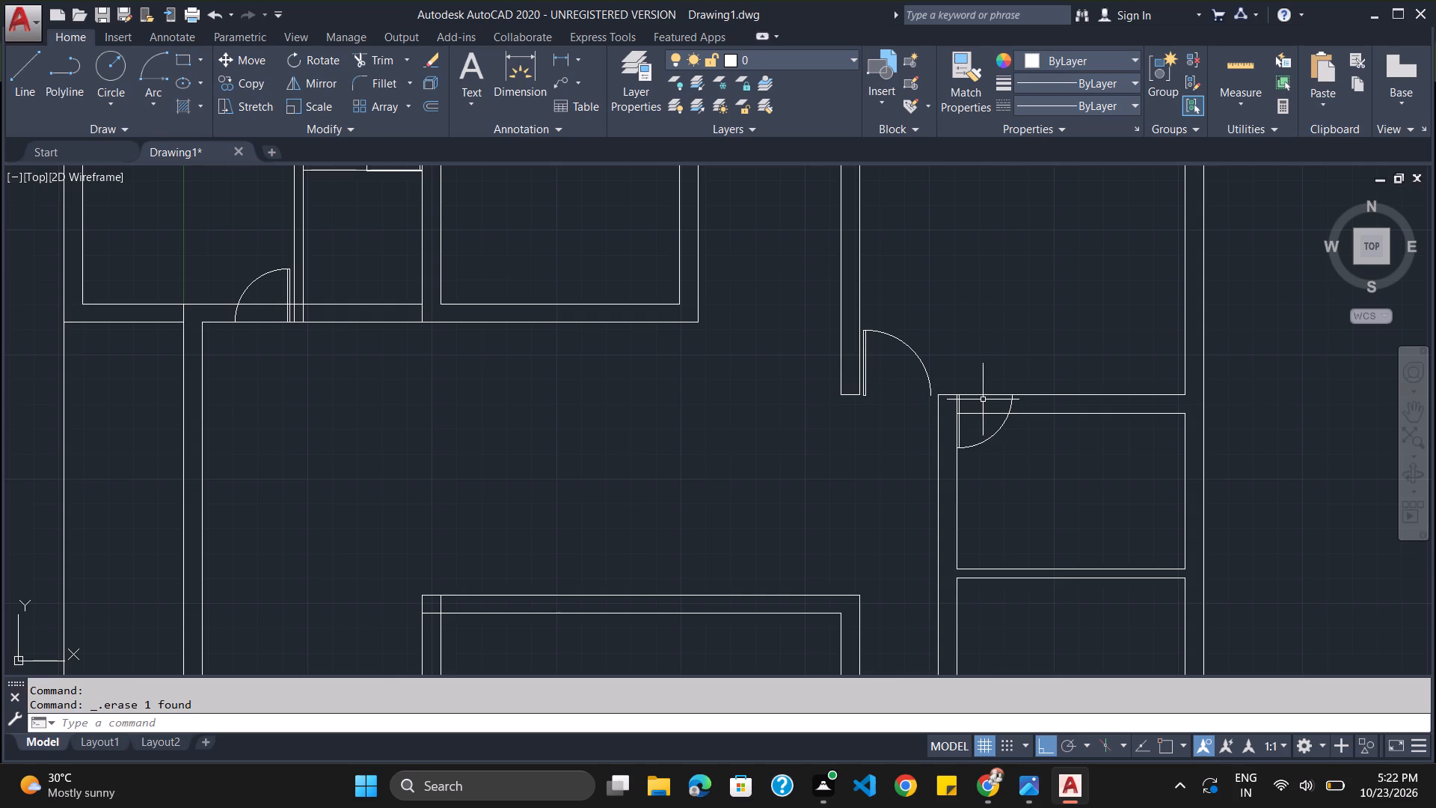
left_click(984, 396)
key("Delete")
Delete the threshold lines of the large northwest room's south door and the door in the adjacent small room's south wall.
scroll(676, 397, "down", 2)
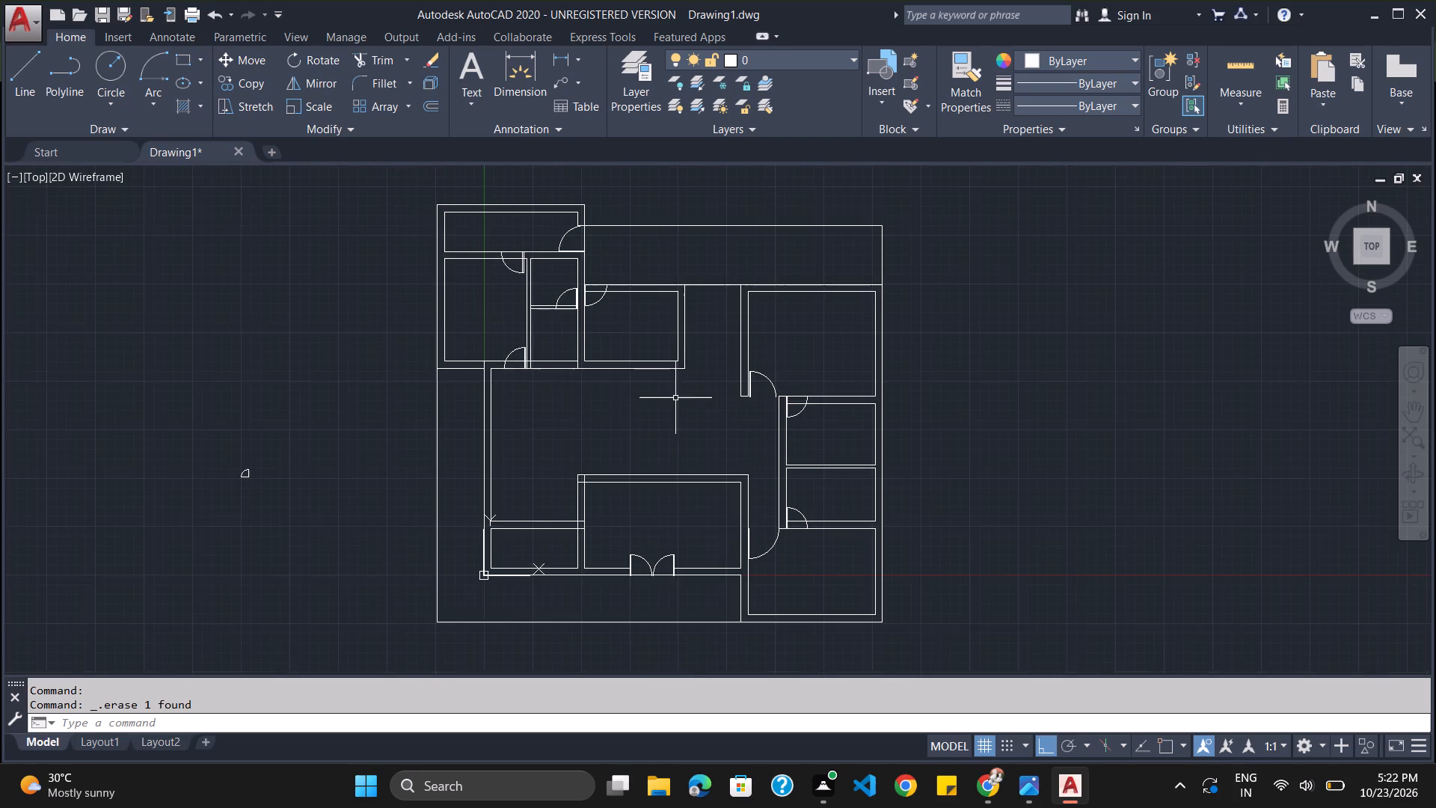
scroll(530, 352, "up", 2)
left_click(491, 394)
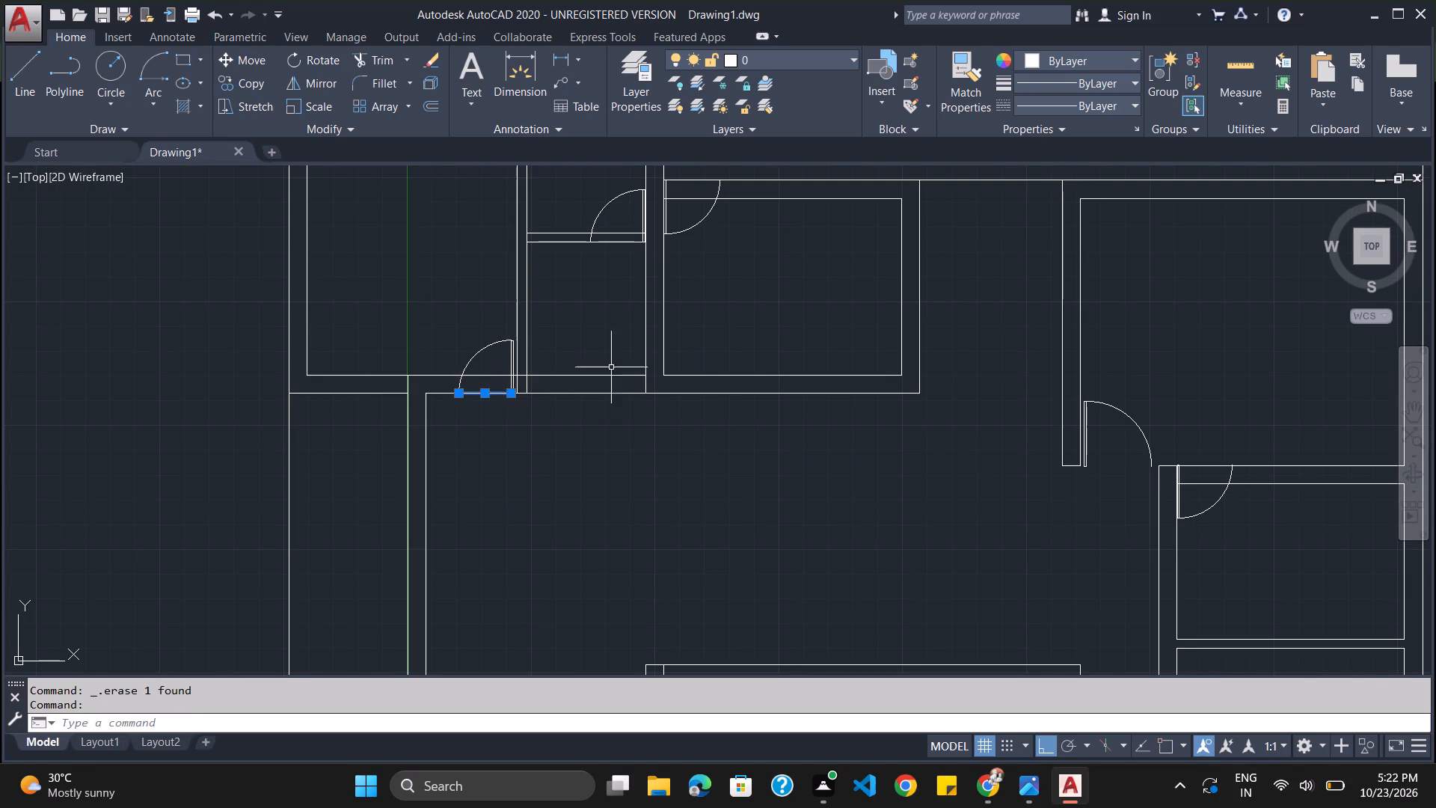
key("Delete")
left_click(619, 242)
key("Delete")
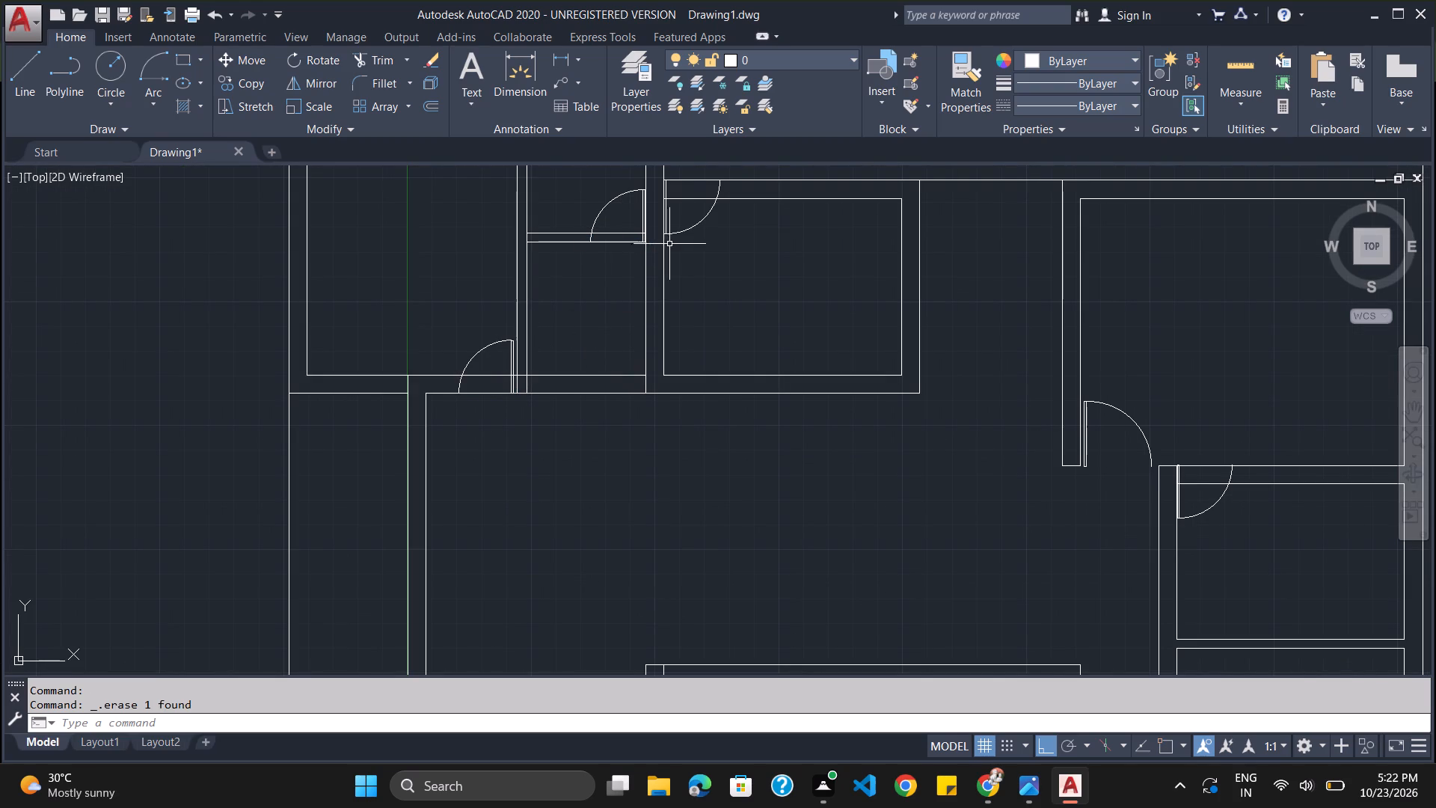
Delete the threshold lines of the north central room's north door and the large northwest room's north door.
left_click(691, 180)
key("Delete")
scroll(731, 309, "down", 4)
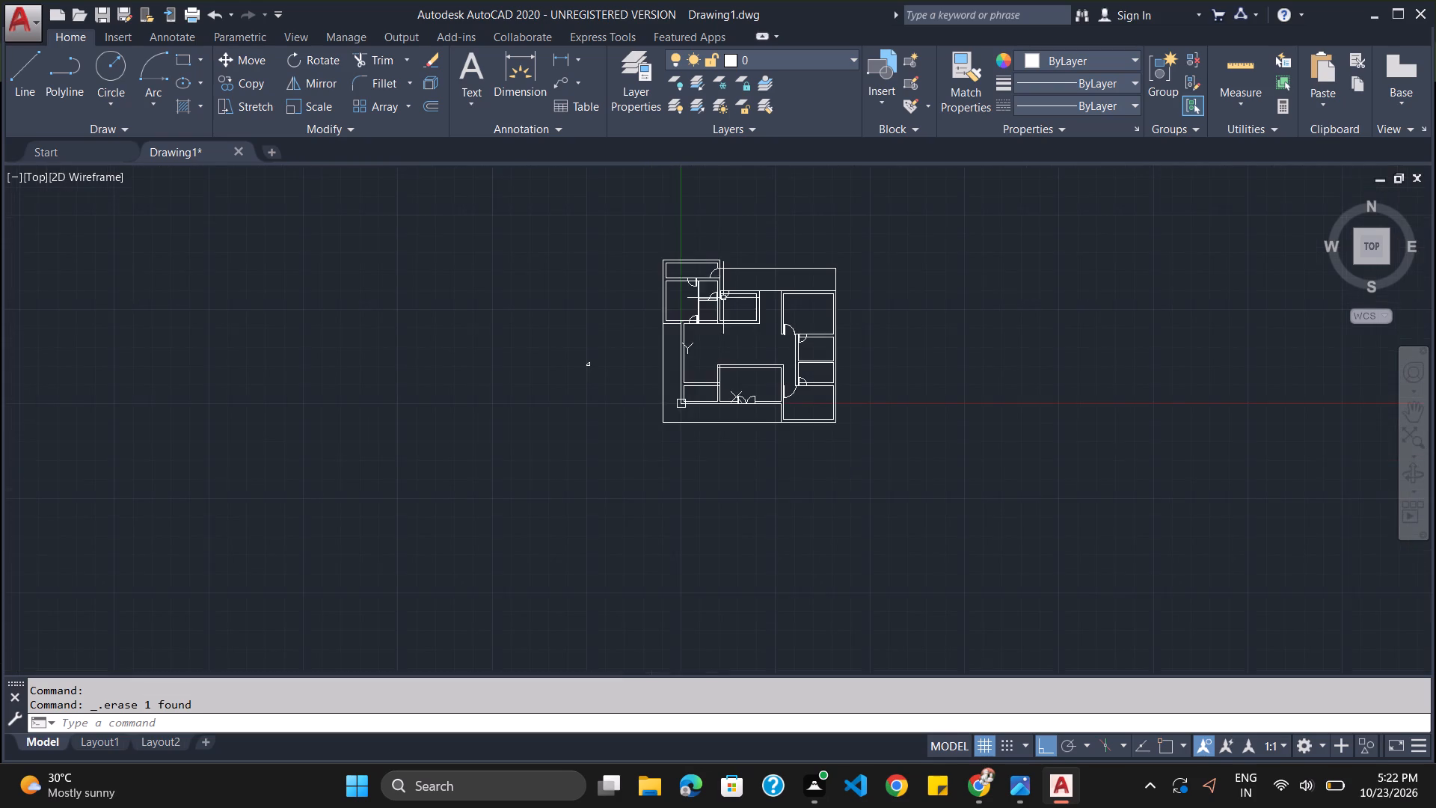
scroll(699, 245, "up", 3)
scroll(672, 381, "up", 2)
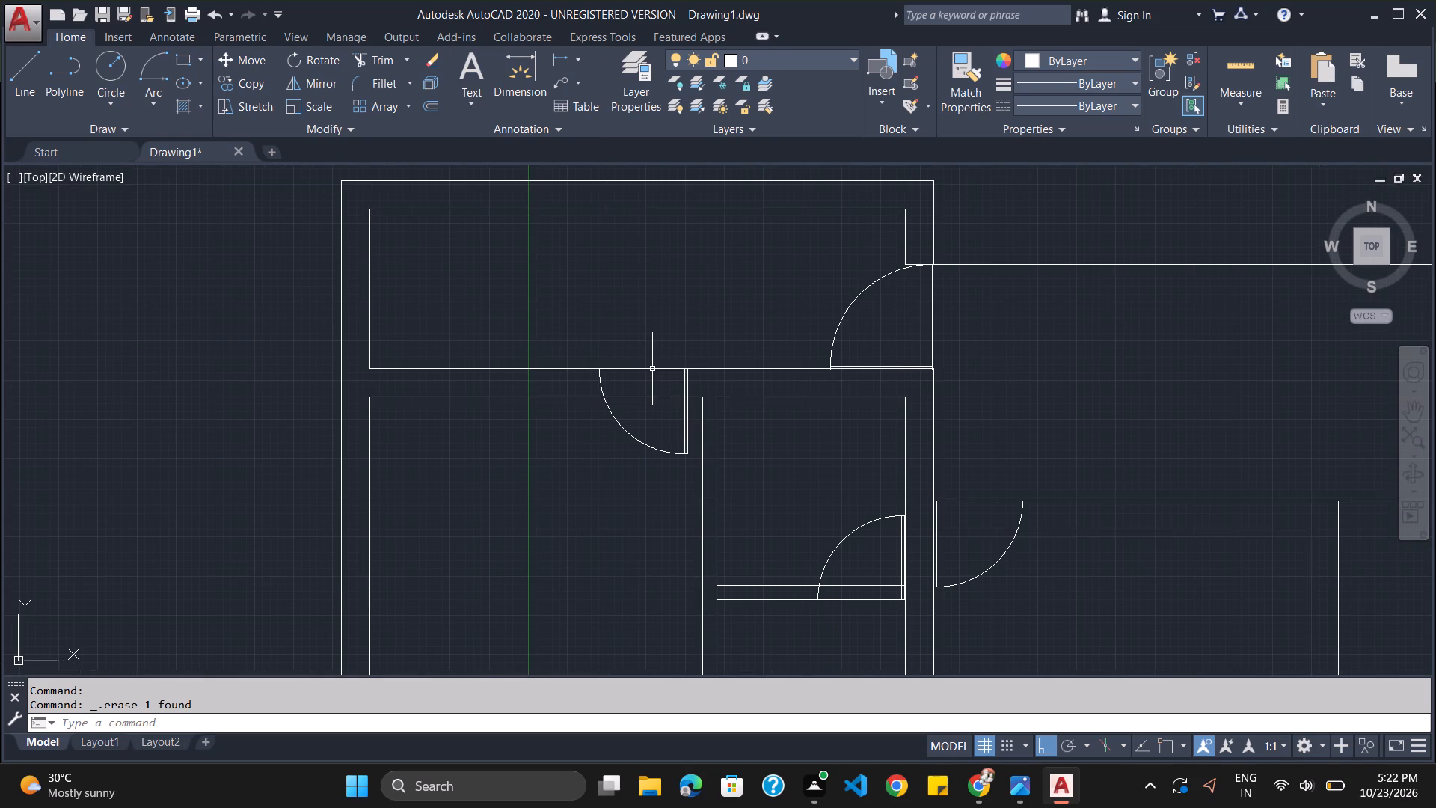
left_click(652, 369)
key("Delete")
Delete the leaf lines and short leftover lines at the base of the narrow northern room's east door.
left_click(877, 367)
key("Delete")
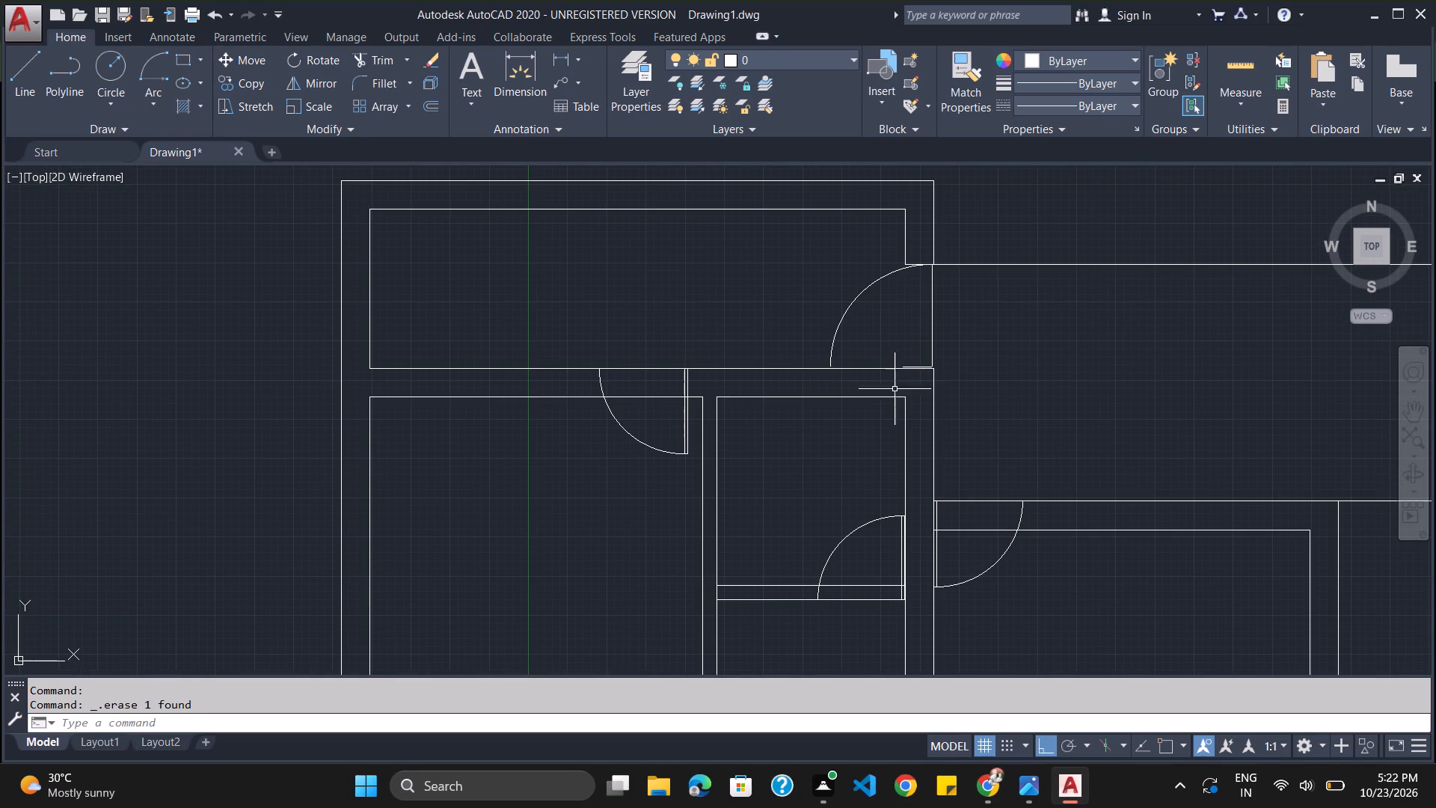
left_click(909, 367)
key("Delete")
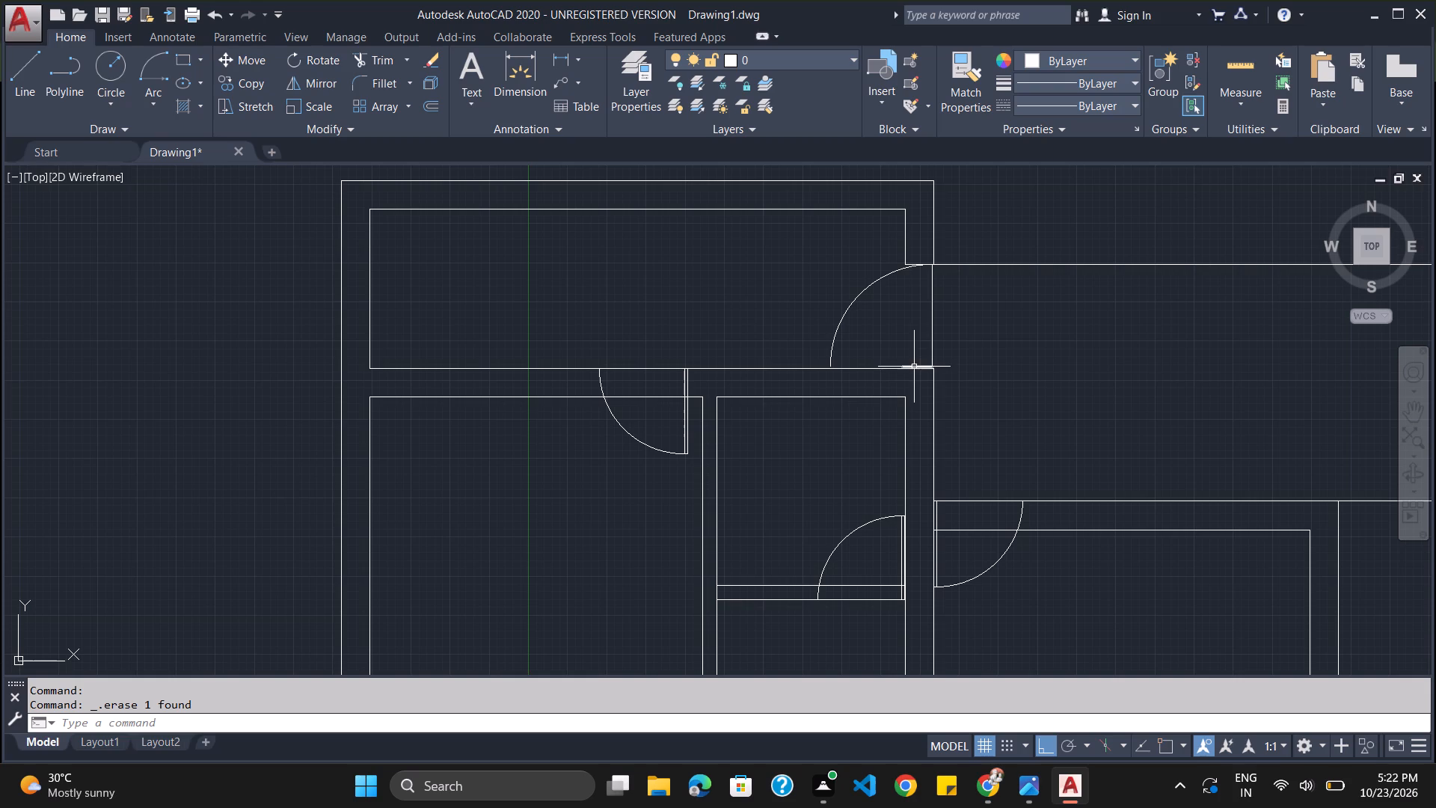
left_click(914, 367)
key("Delete")
Trim the remaining outer wall line across both halves of the south central double door.
scroll(957, 474, "down", 3)
scroll(940, 569, "down", 3)
scroll(942, 617, "up", 4)
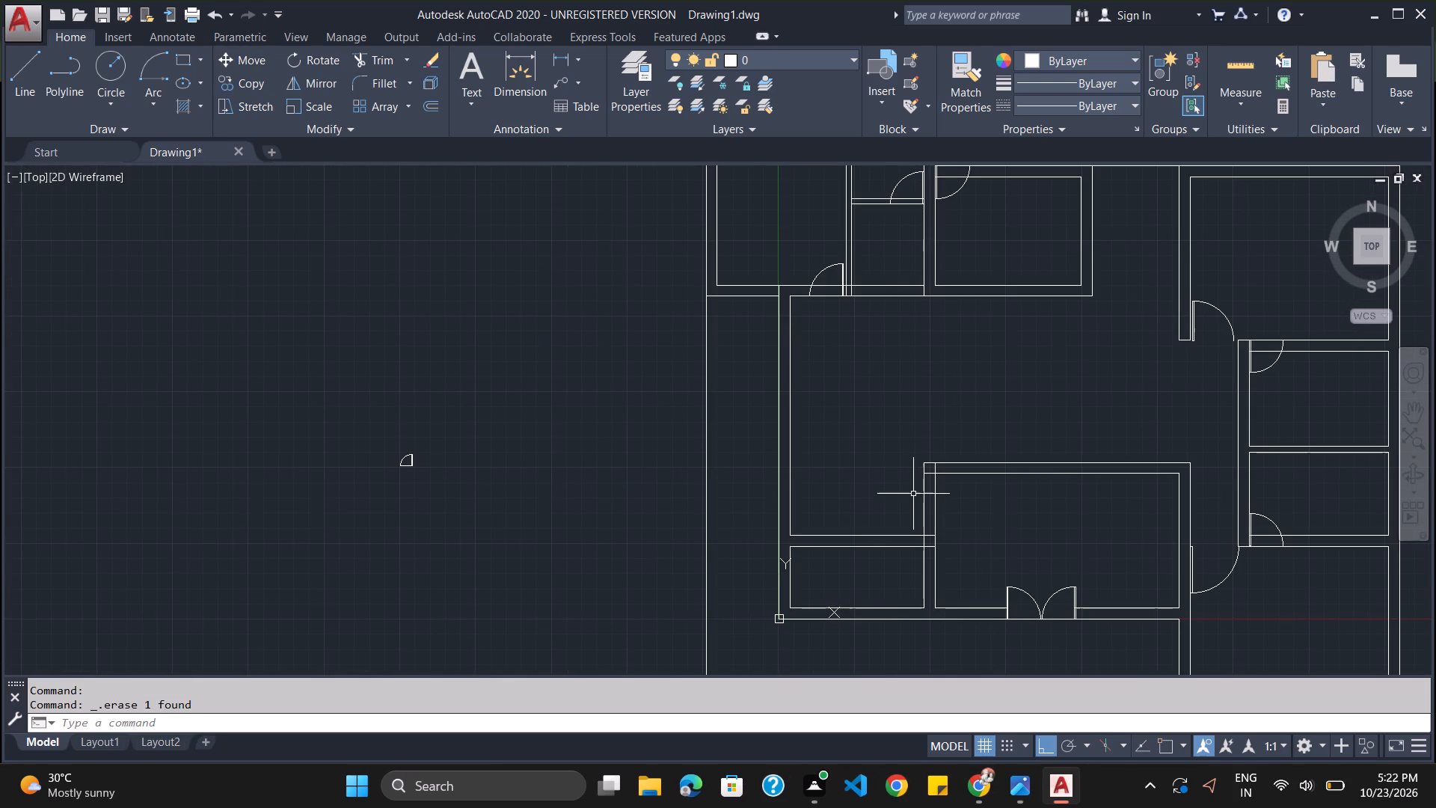
type("trim")
key("Return")
key("Return")
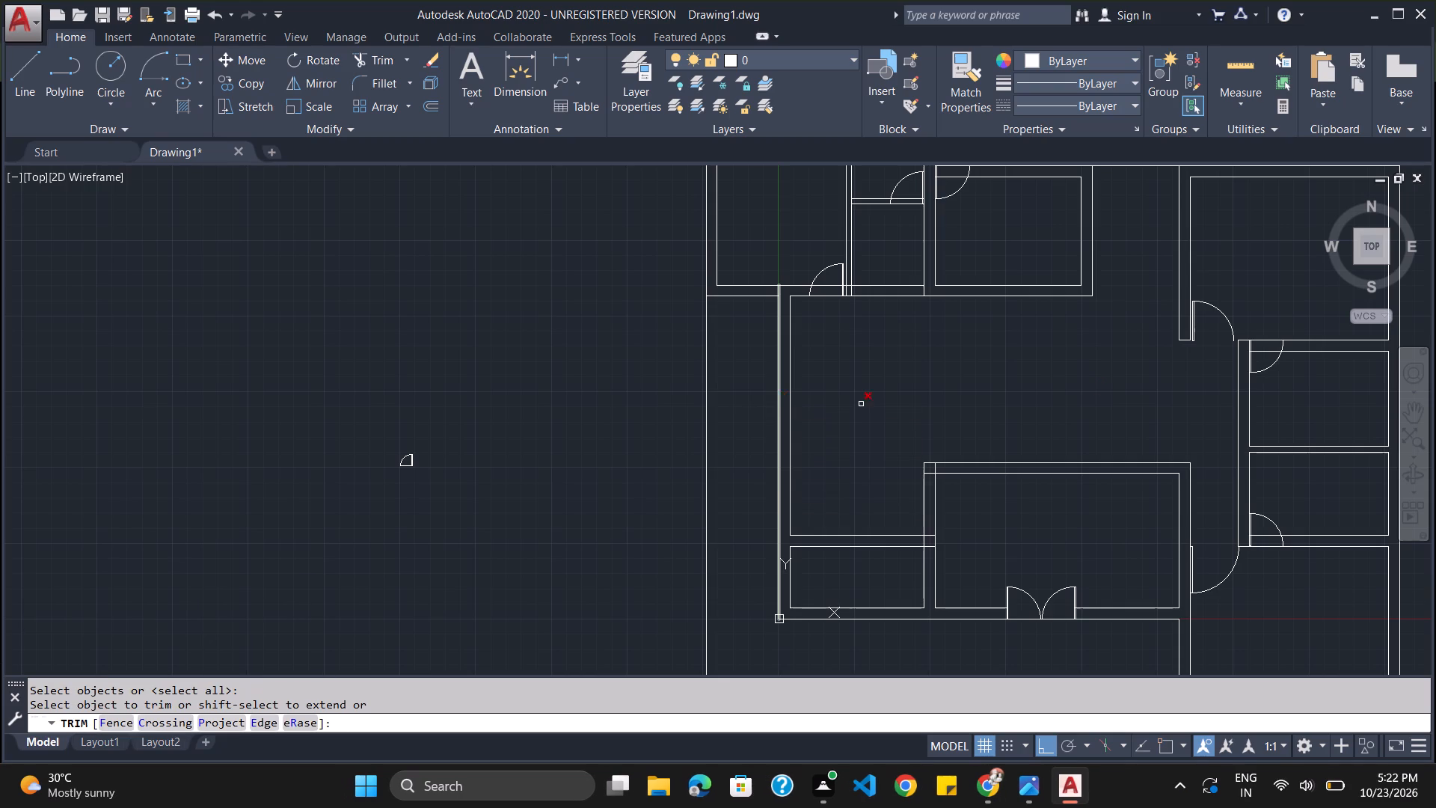
left_click(1018, 622)
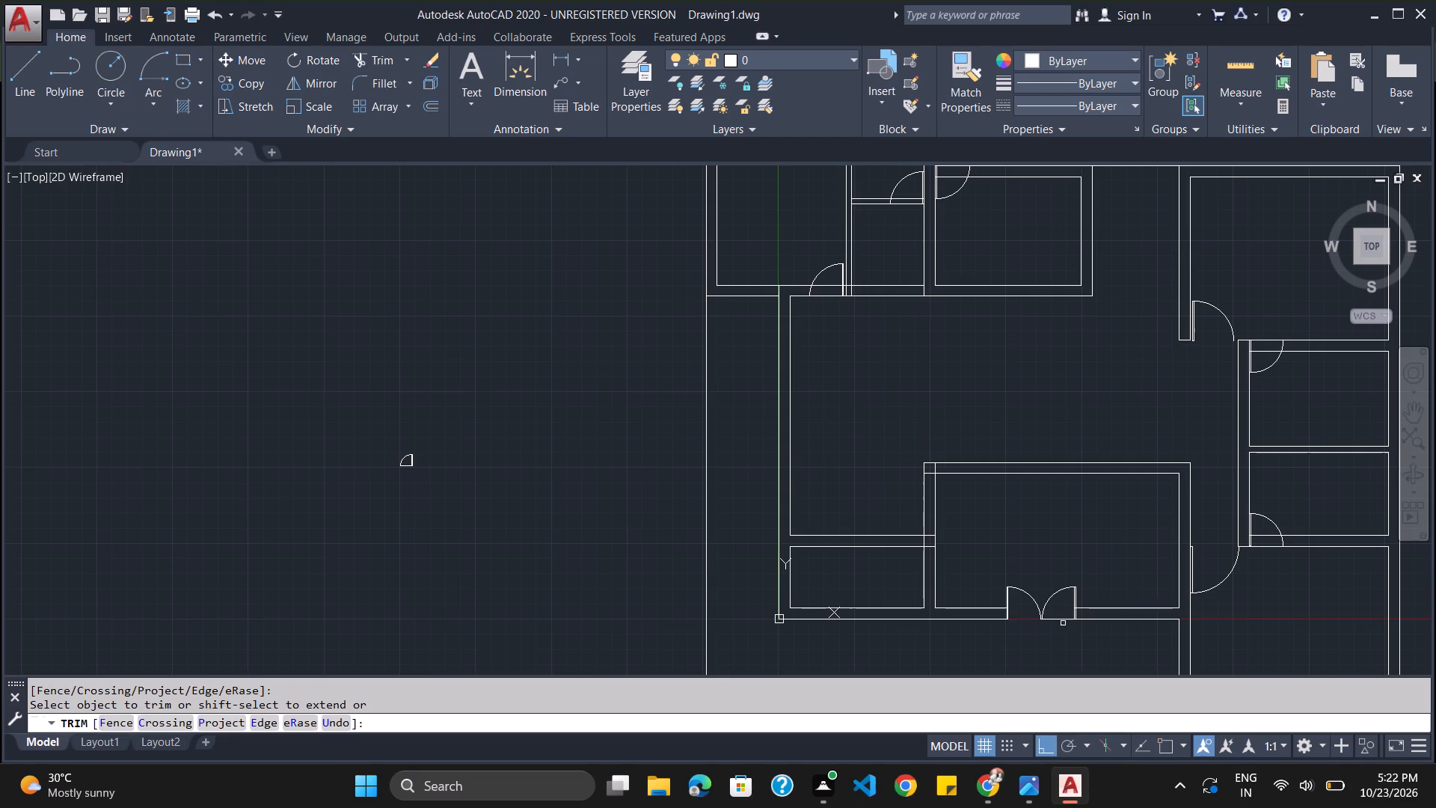
left_click(1062, 619)
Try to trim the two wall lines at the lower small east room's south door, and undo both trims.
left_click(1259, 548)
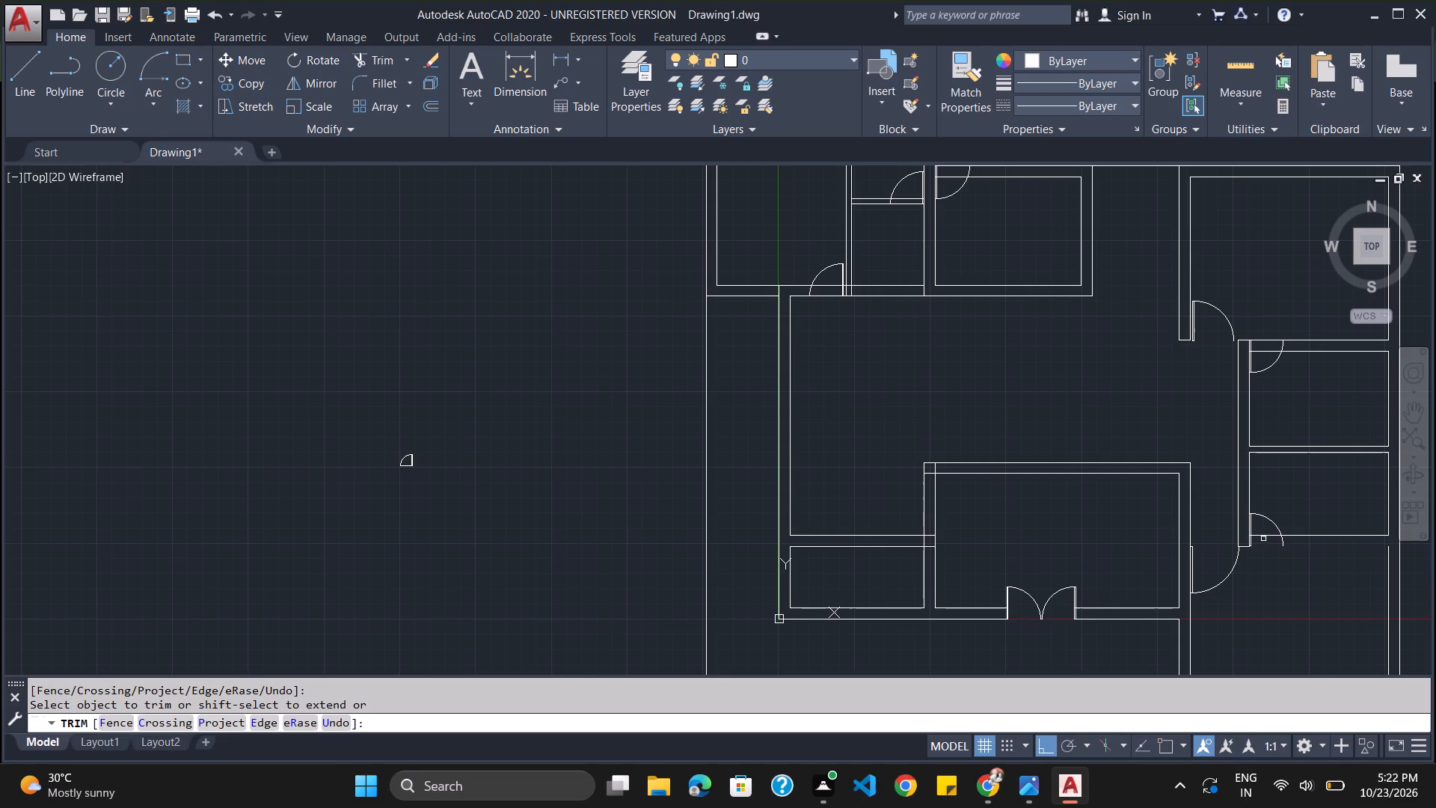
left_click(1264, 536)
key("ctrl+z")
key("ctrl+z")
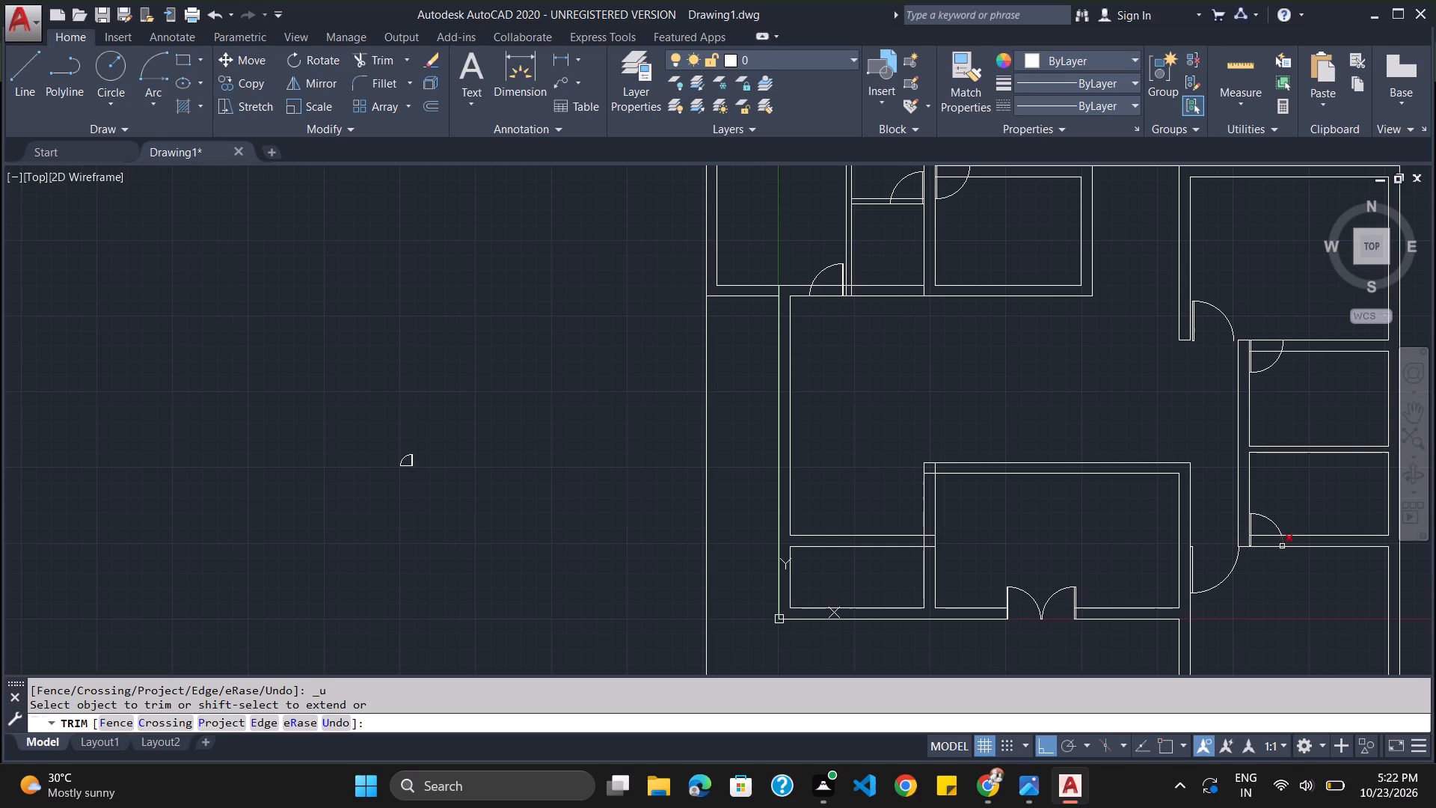
Trim both wall lines across the lower small east room's south door and the upper small east room's north door.
left_click(1280, 528, "shift")
left_click(1273, 538)
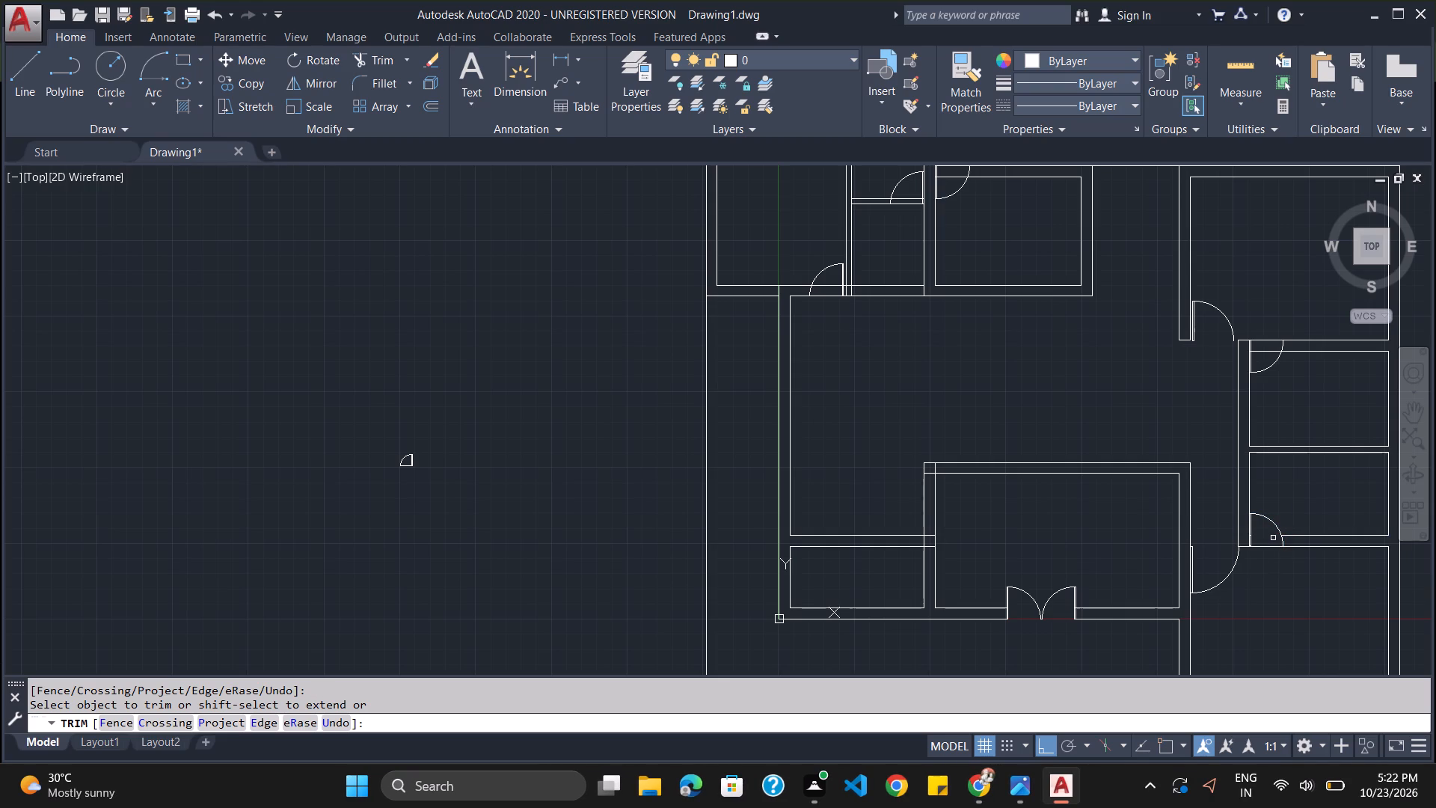
left_click(1271, 546)
left_click(1266, 340)
left_click(1266, 352)
Trim both wall lines across the large northwest room's south door, undoing any cut that removes wall beyond the opening.
left_click(829, 288)
left_click(829, 296)
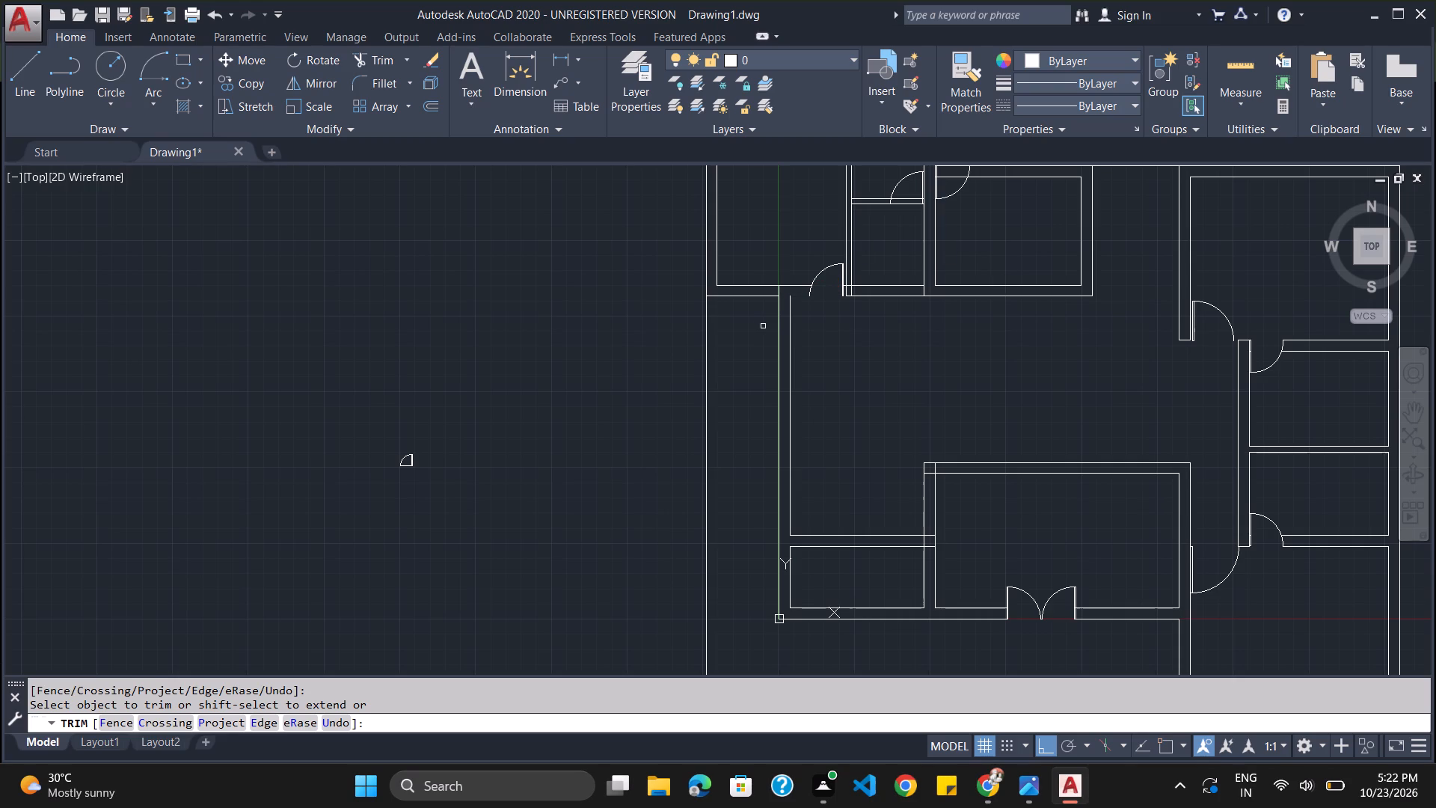
key("ctrl+z")
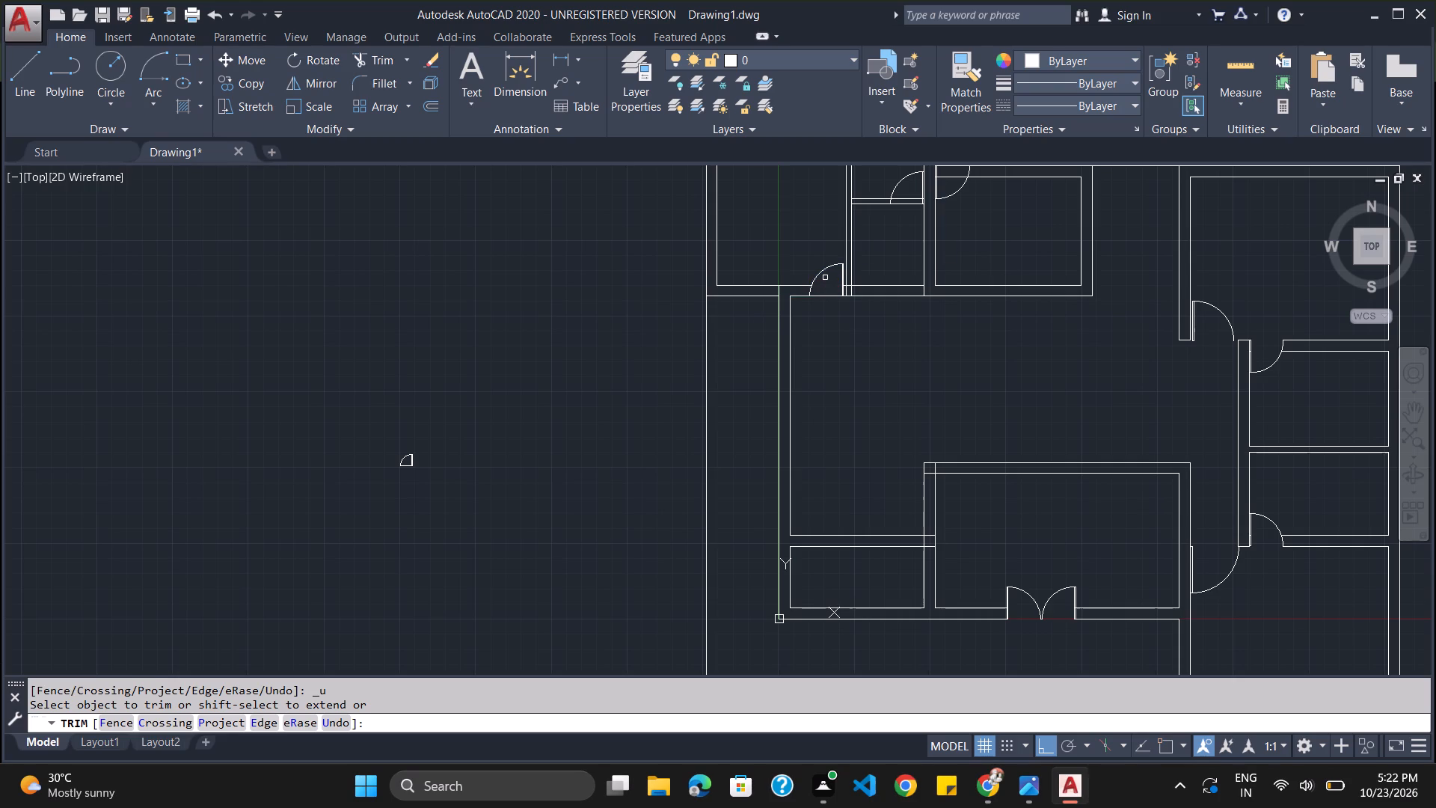
left_click(824, 270, "shift")
left_click(826, 296)
key("ctrl+z")
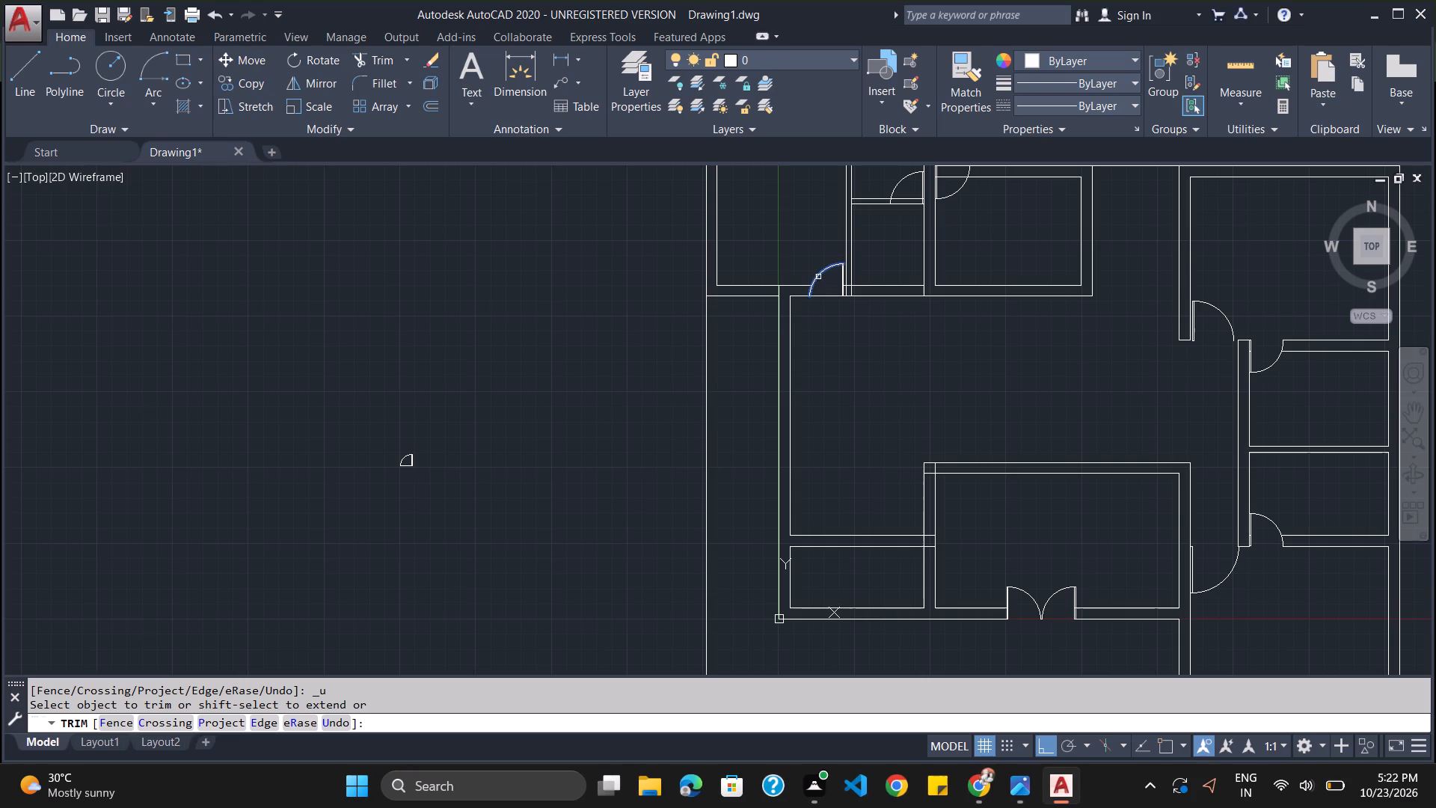
left_click(818, 277, "shift")
left_click(825, 295)
Trim both wall lines across the adjacent small room's south door and the north central room's north door.
scroll(873, 267, "down", 2)
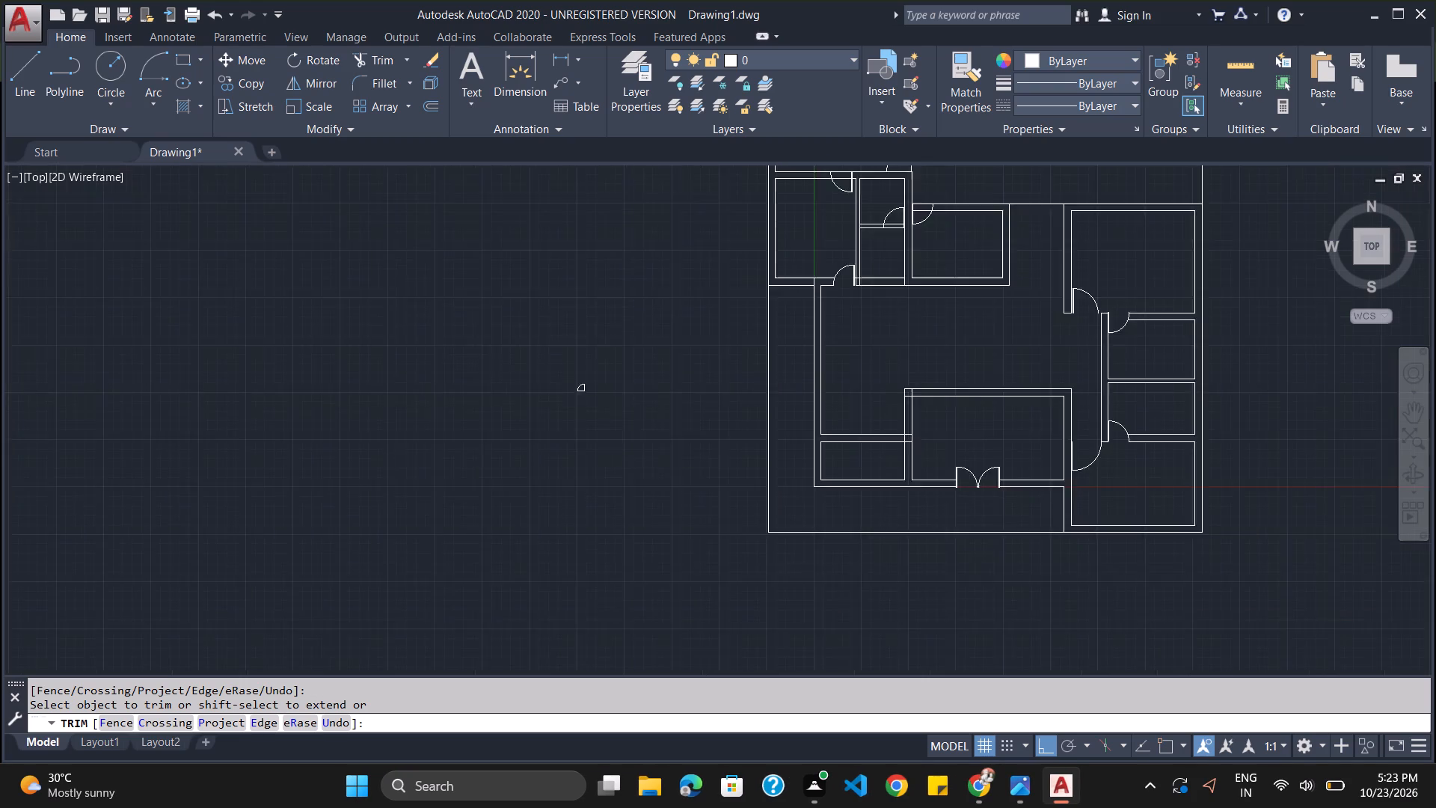
scroll(900, 208, "up", 3)
left_click(846, 348)
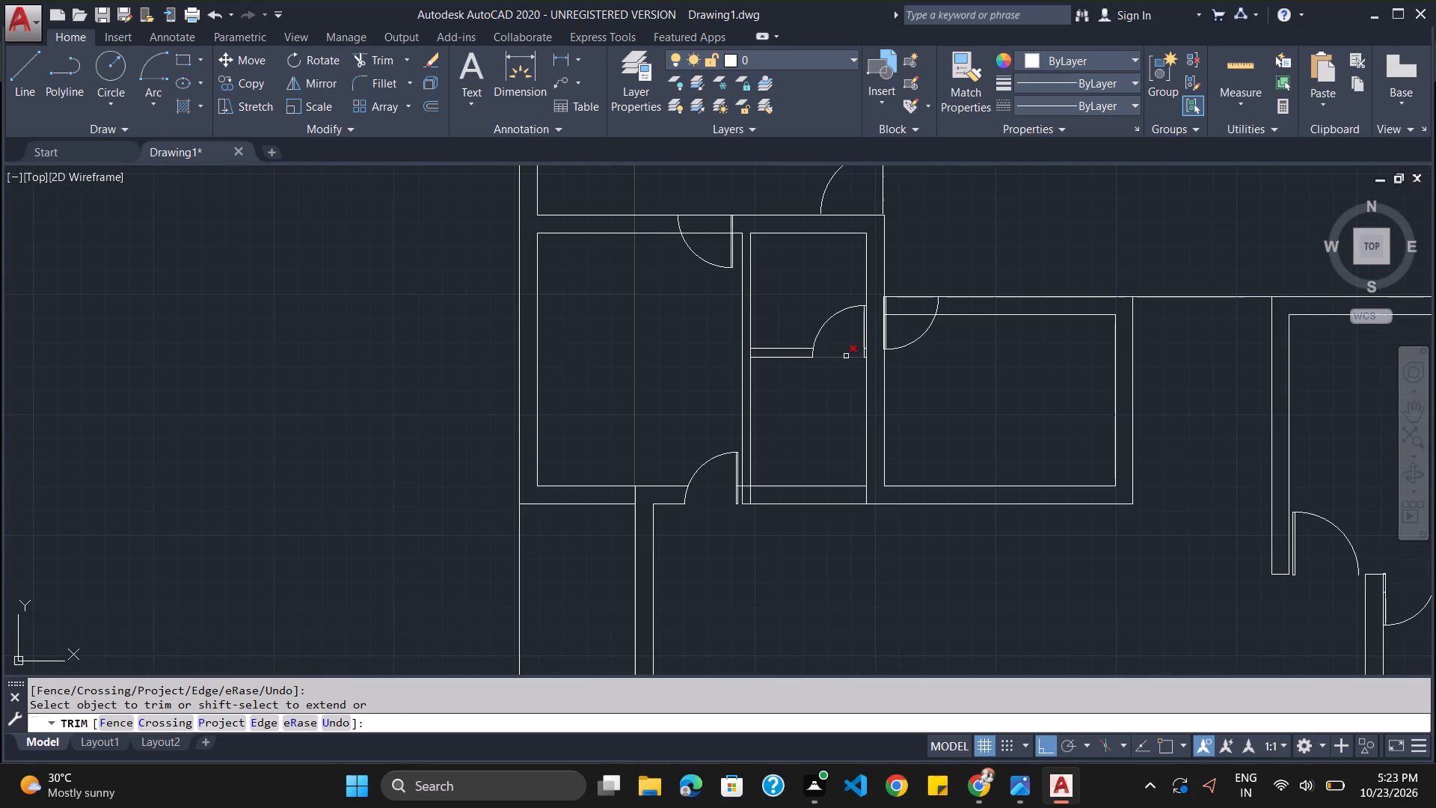
left_click(846, 356)
left_click(907, 316)
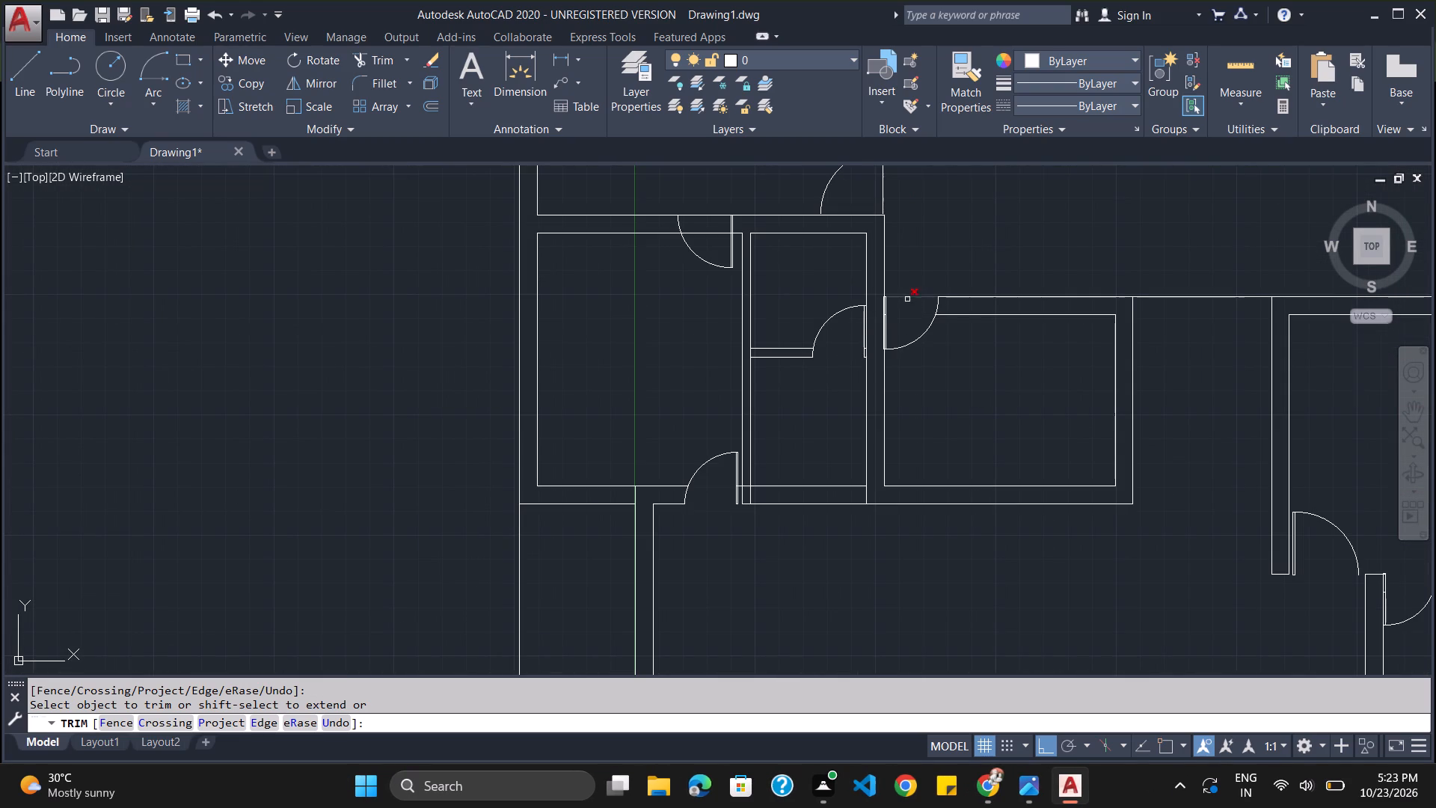
left_click(907, 298)
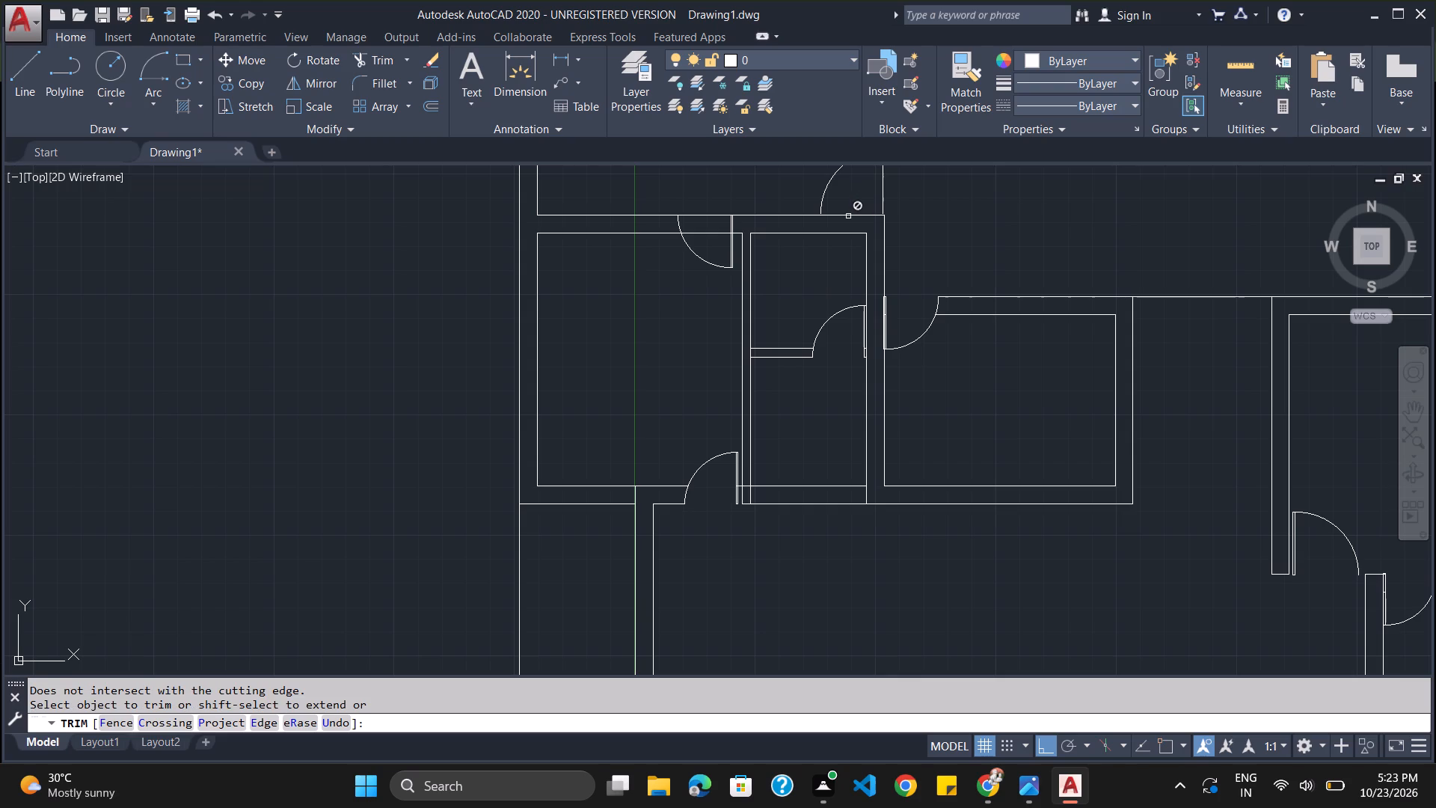
Trim away the line across the narrow northern room's east door and the lower wall line at the large northwest room's north door.
scroll(854, 247, "down", 2)
scroll(866, 215, "up", 2)
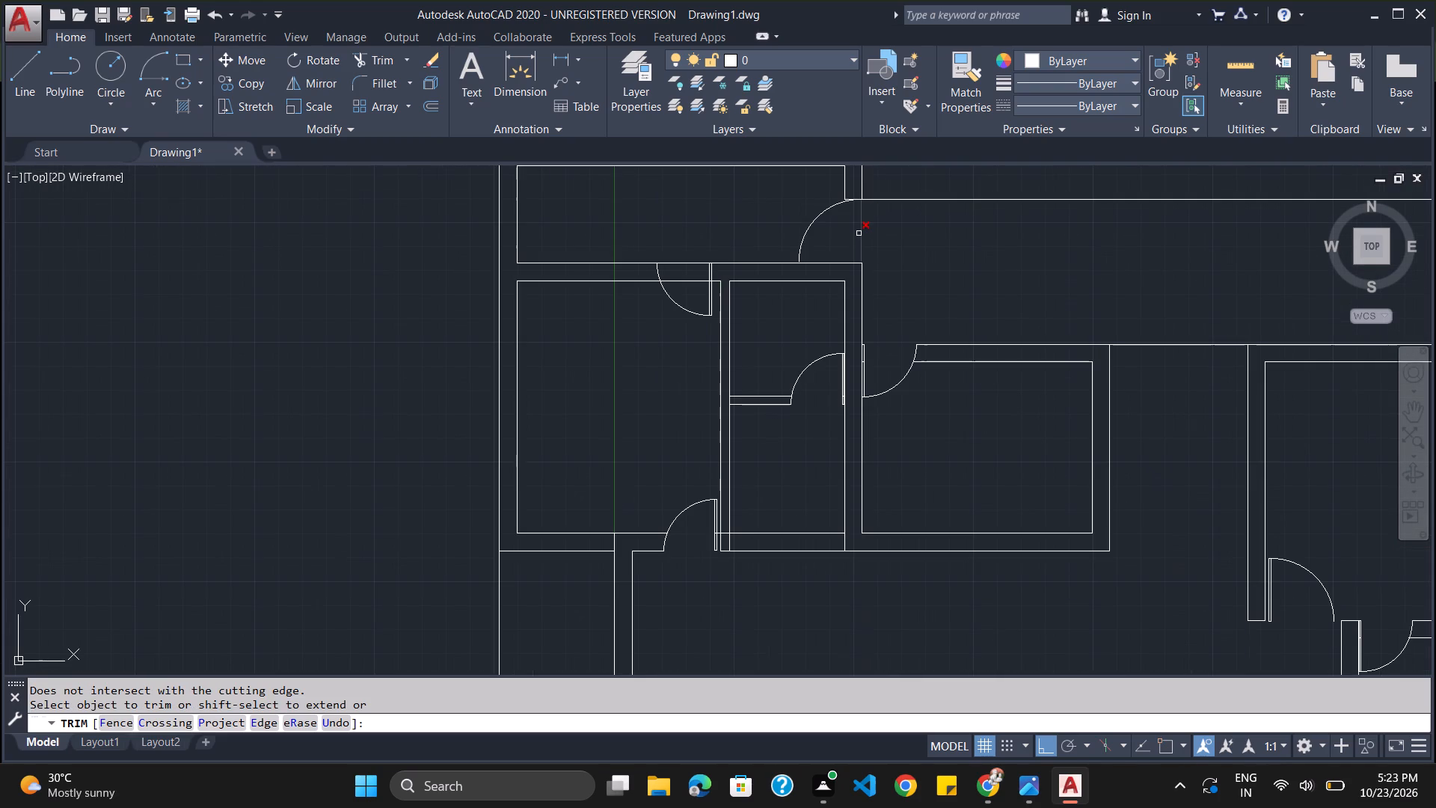
left_click(859, 233)
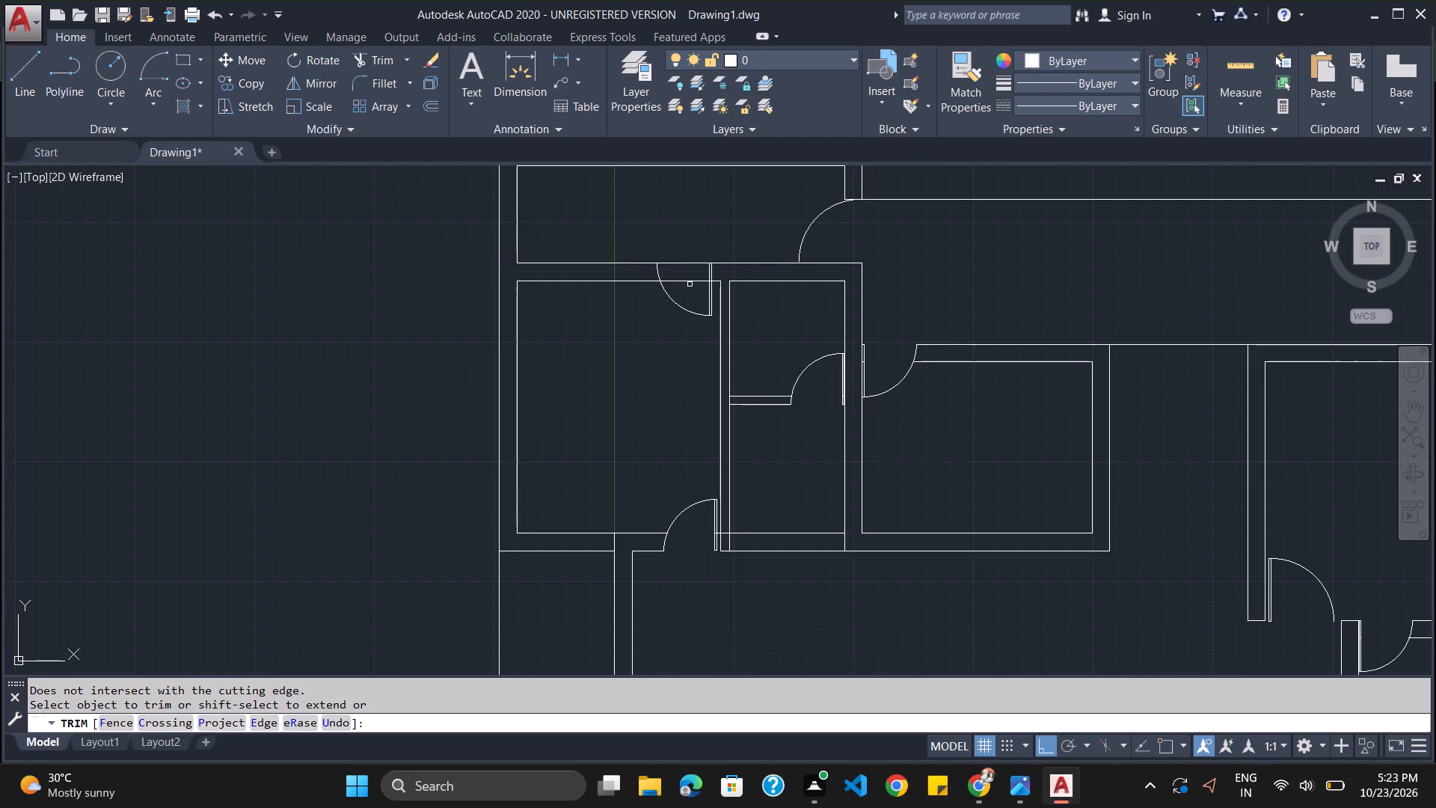
left_click(690, 280)
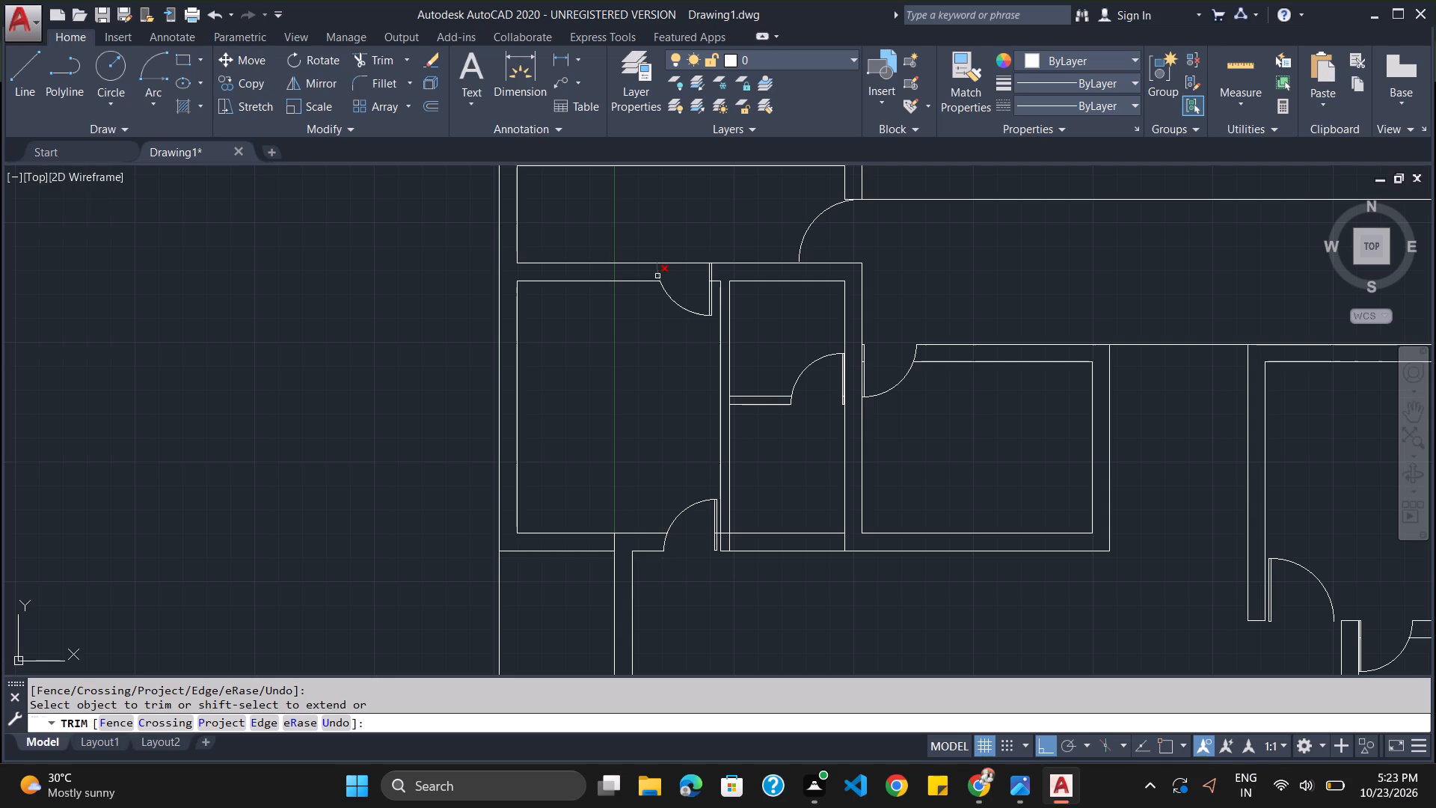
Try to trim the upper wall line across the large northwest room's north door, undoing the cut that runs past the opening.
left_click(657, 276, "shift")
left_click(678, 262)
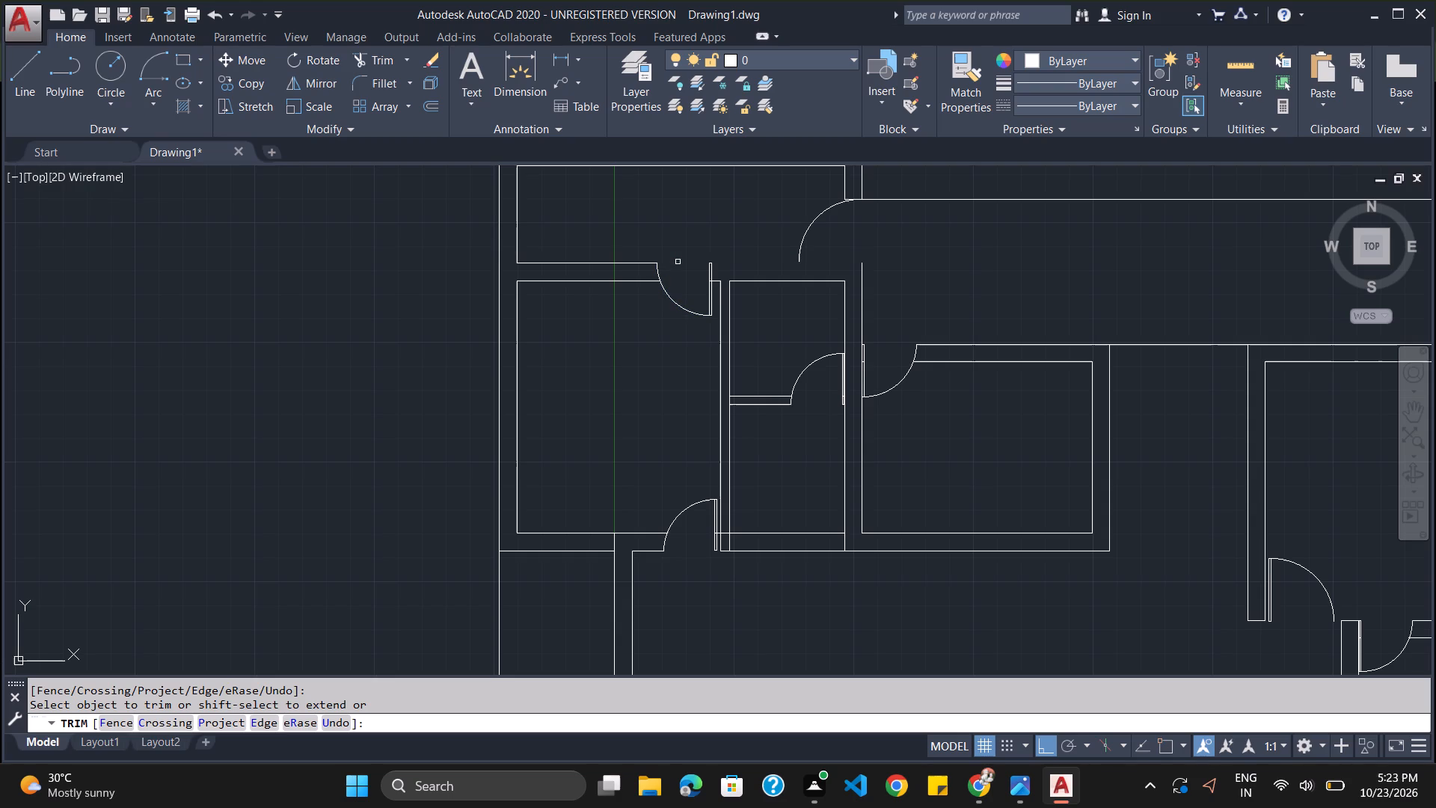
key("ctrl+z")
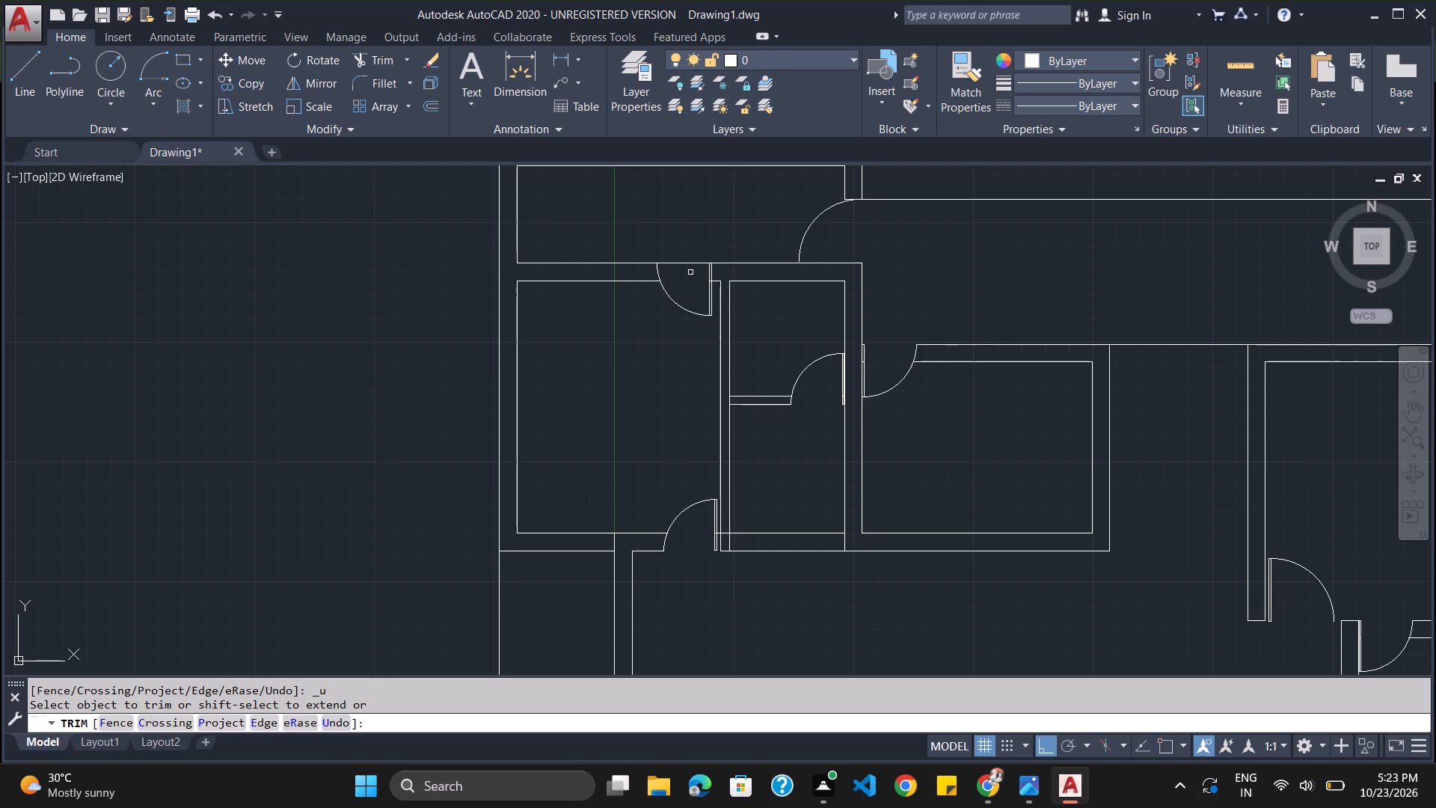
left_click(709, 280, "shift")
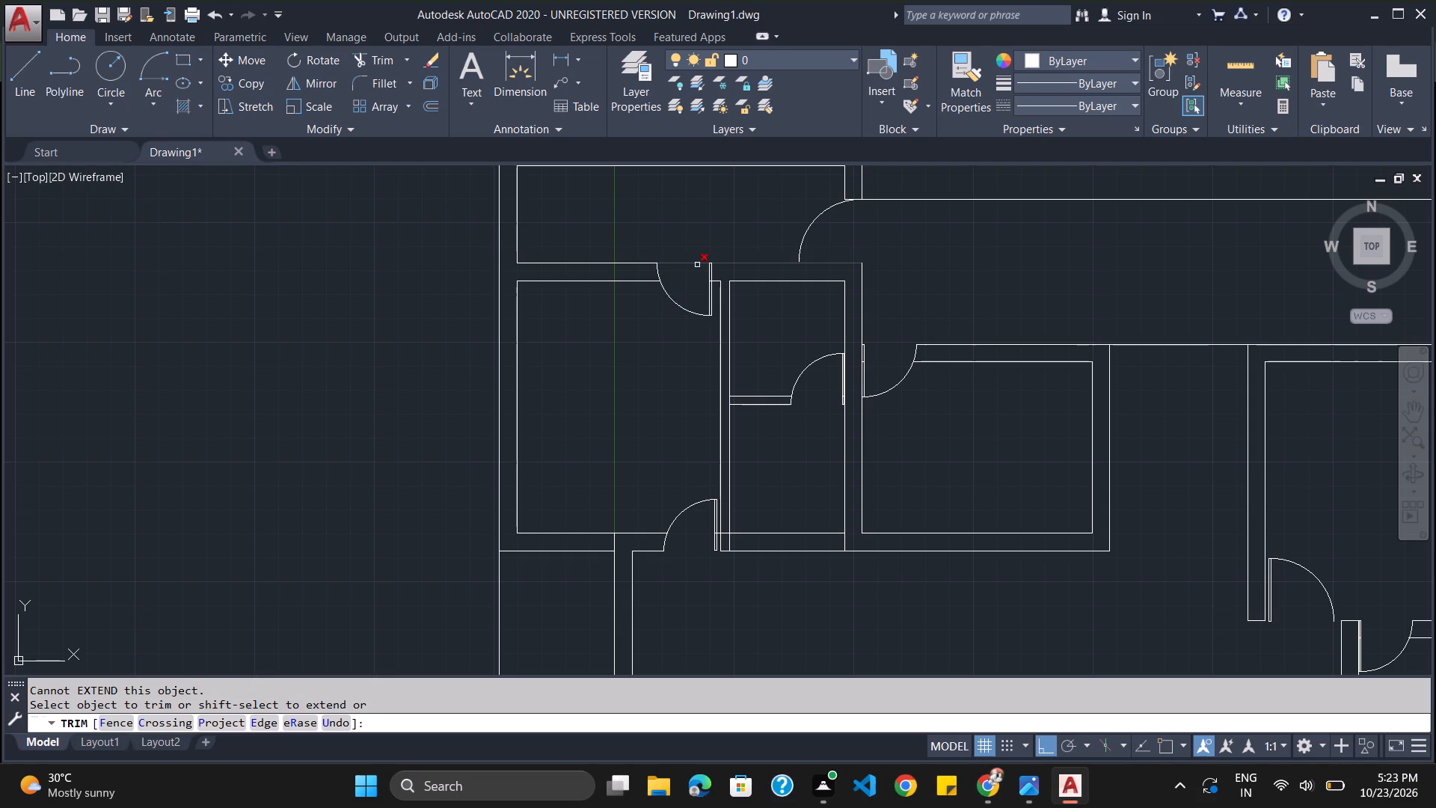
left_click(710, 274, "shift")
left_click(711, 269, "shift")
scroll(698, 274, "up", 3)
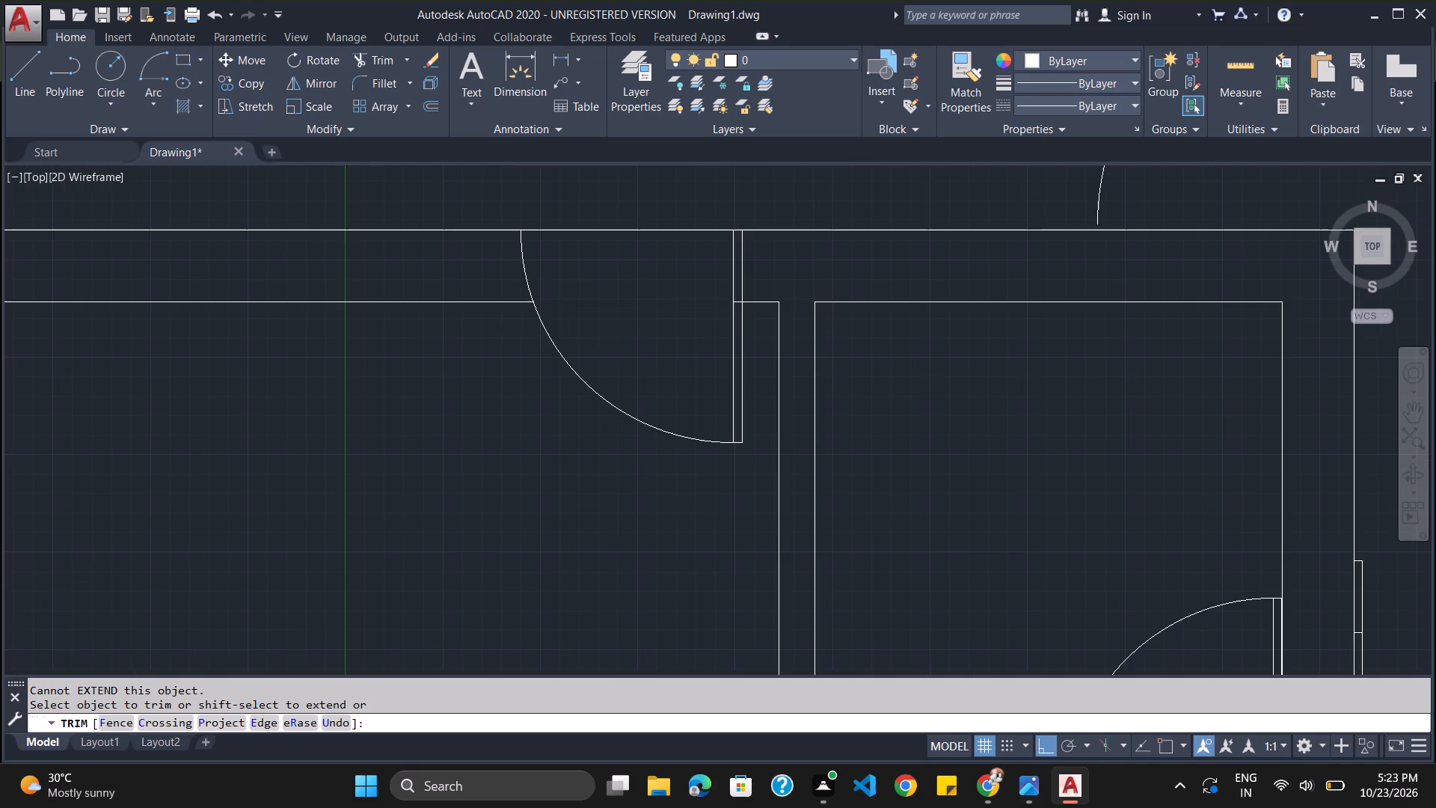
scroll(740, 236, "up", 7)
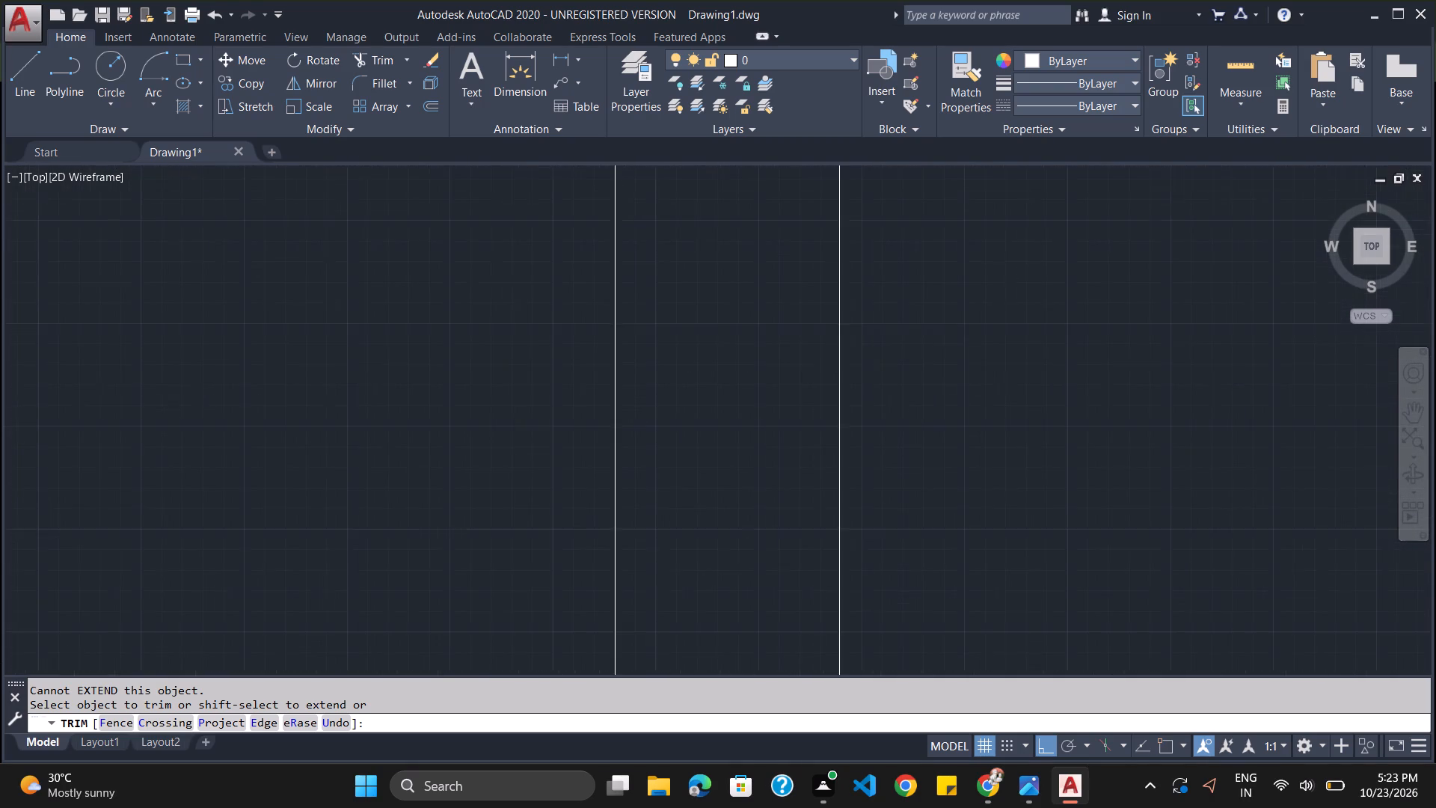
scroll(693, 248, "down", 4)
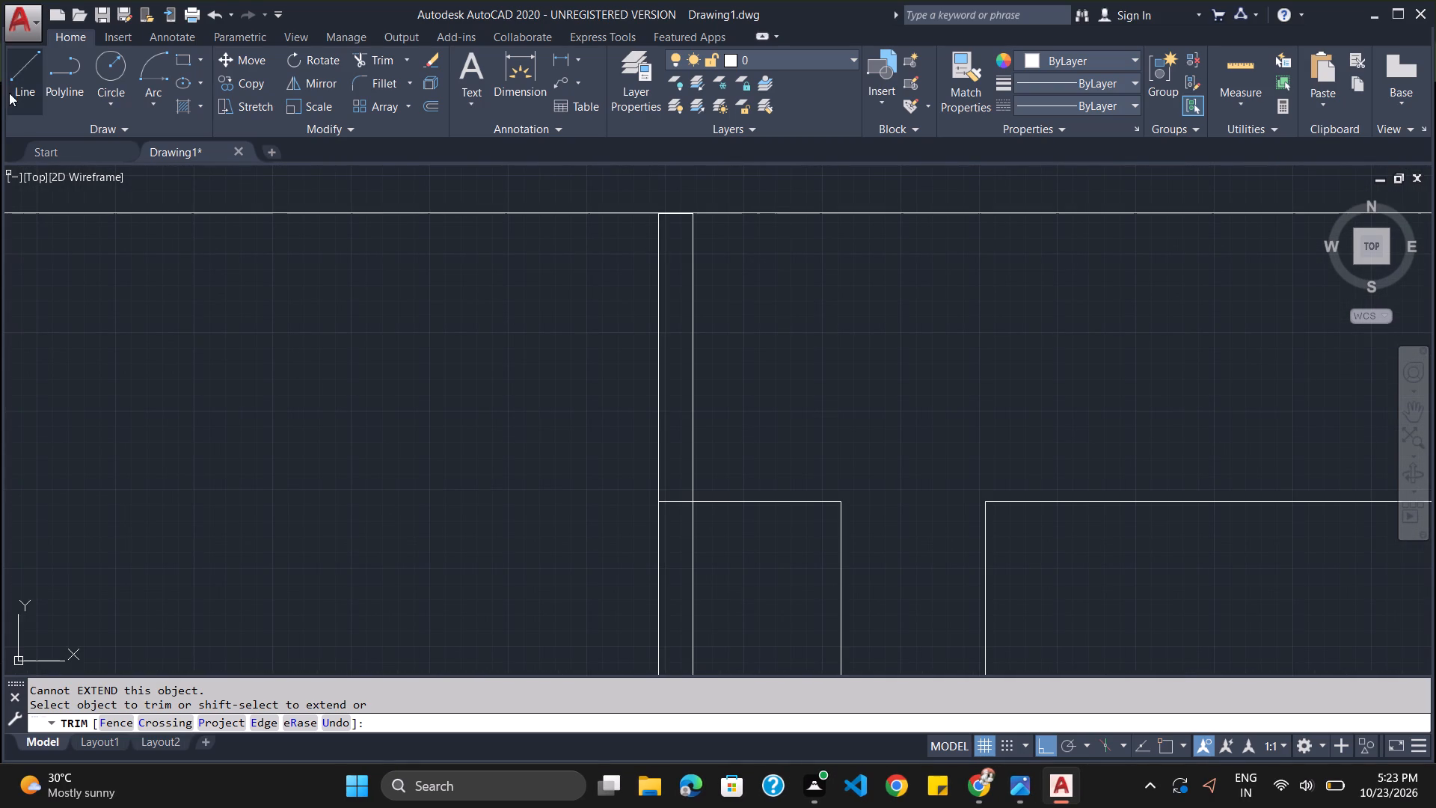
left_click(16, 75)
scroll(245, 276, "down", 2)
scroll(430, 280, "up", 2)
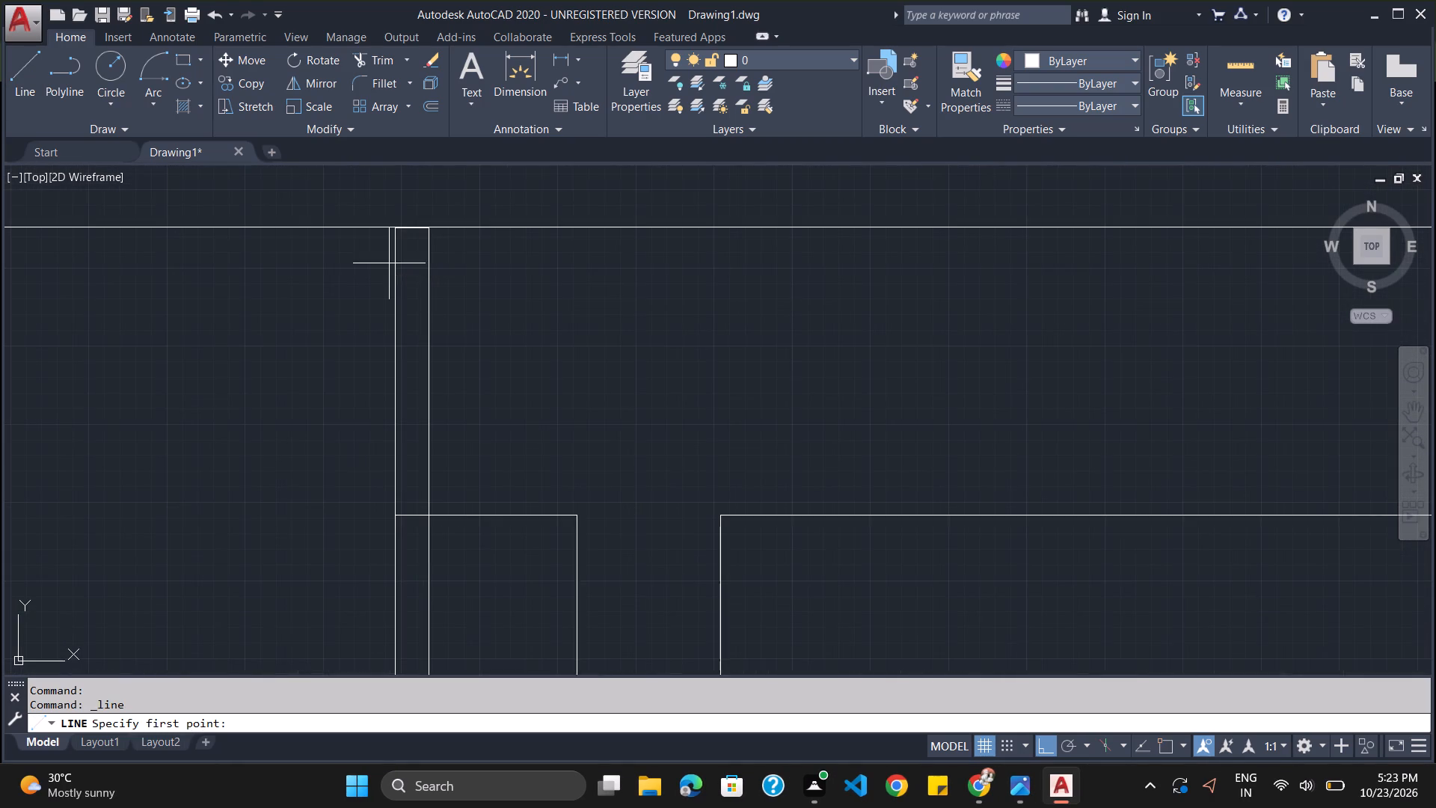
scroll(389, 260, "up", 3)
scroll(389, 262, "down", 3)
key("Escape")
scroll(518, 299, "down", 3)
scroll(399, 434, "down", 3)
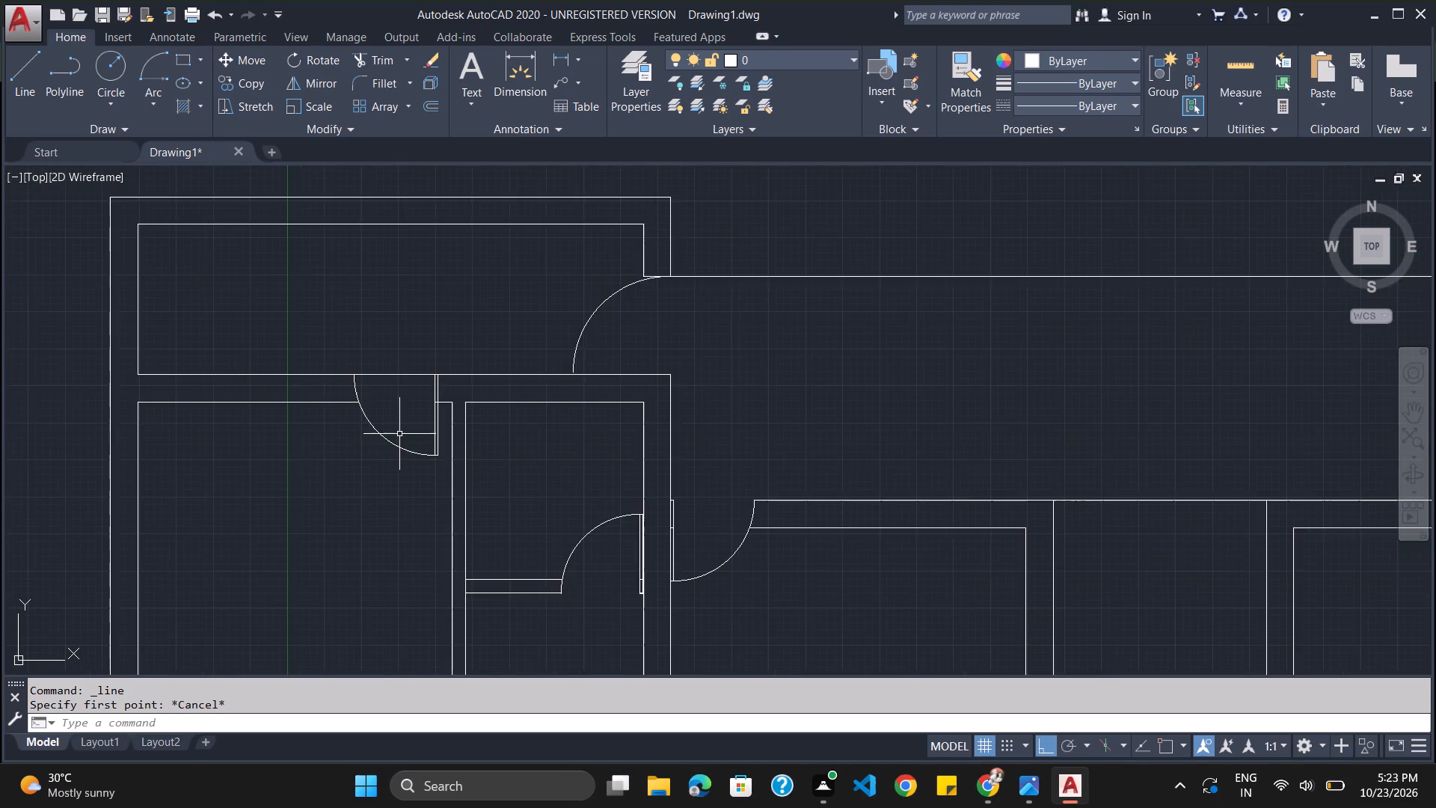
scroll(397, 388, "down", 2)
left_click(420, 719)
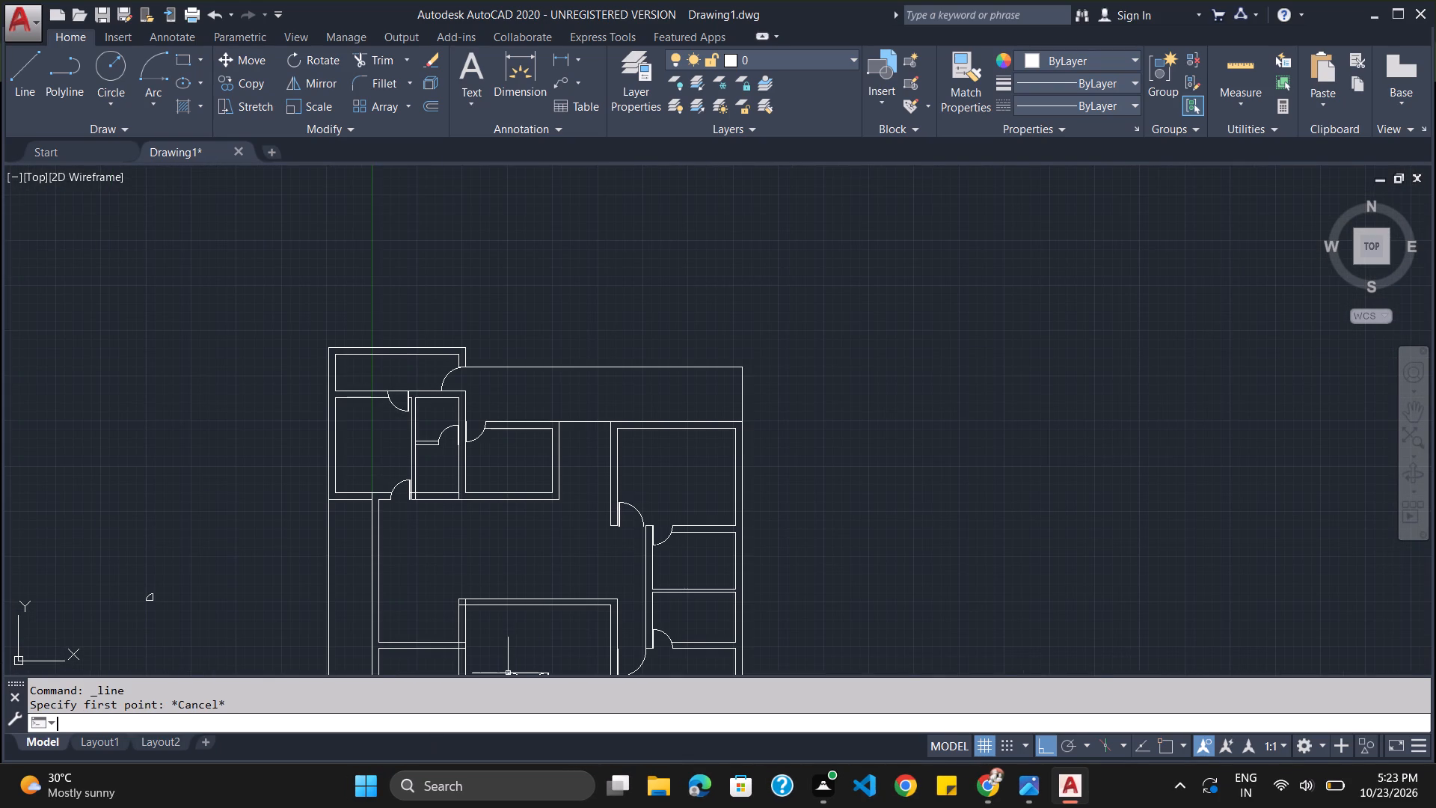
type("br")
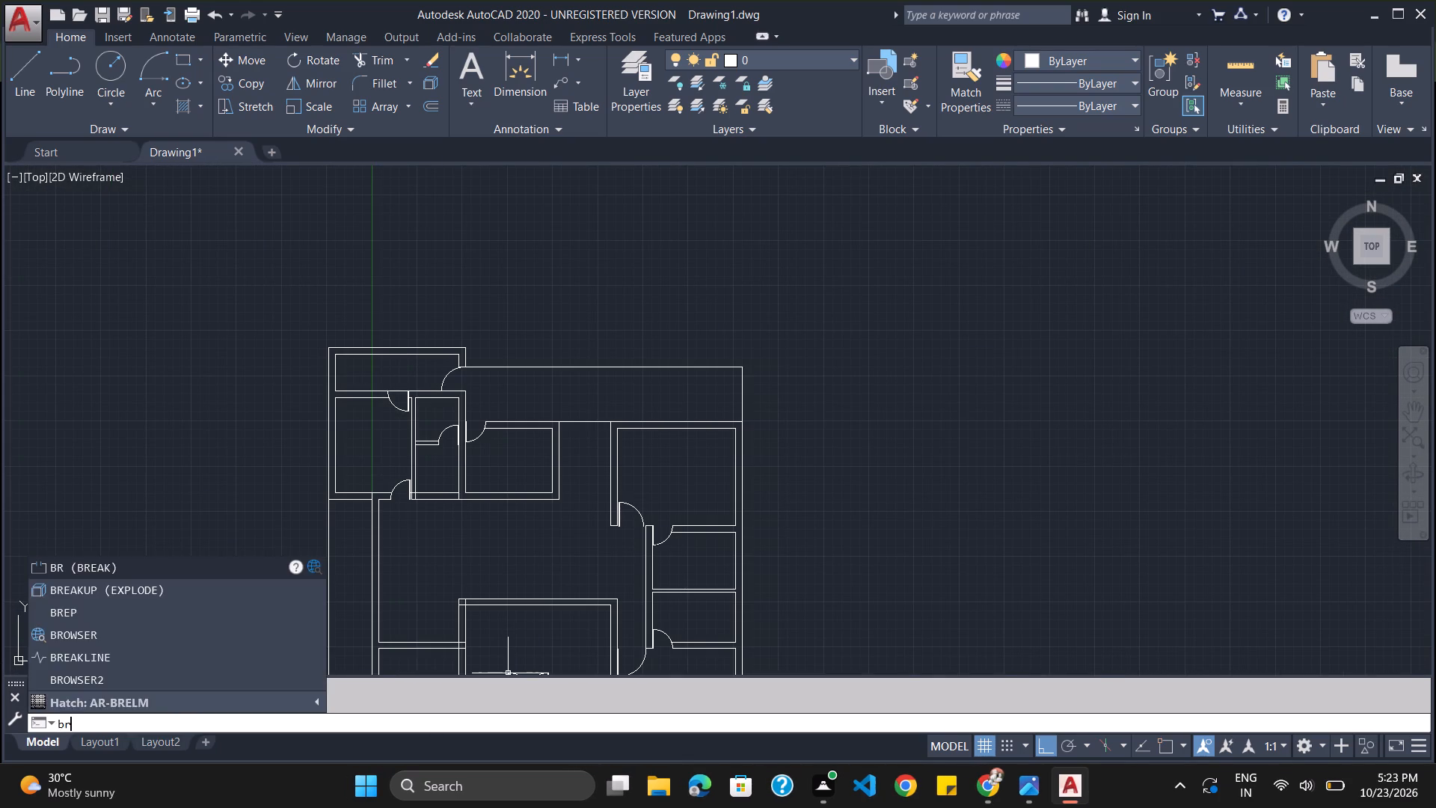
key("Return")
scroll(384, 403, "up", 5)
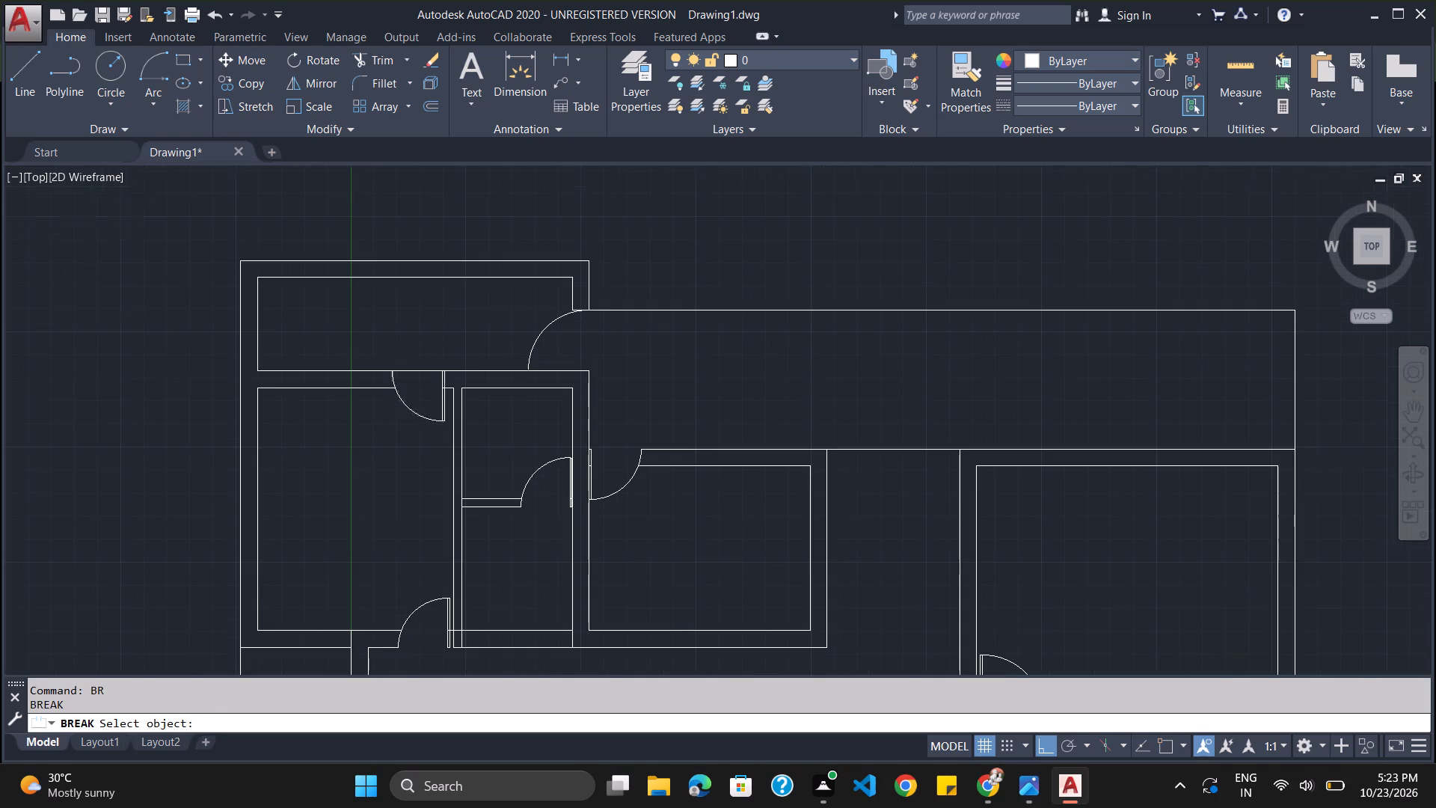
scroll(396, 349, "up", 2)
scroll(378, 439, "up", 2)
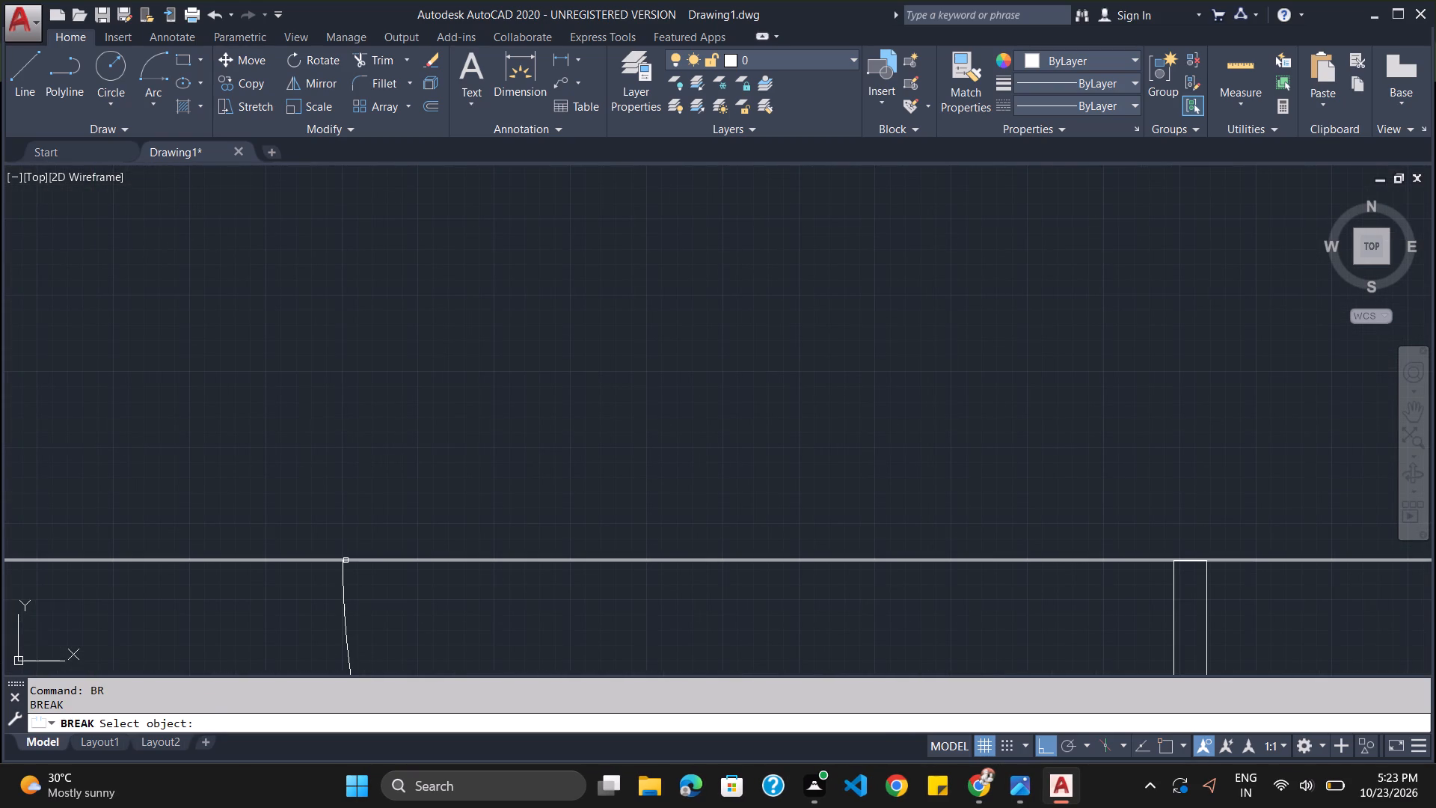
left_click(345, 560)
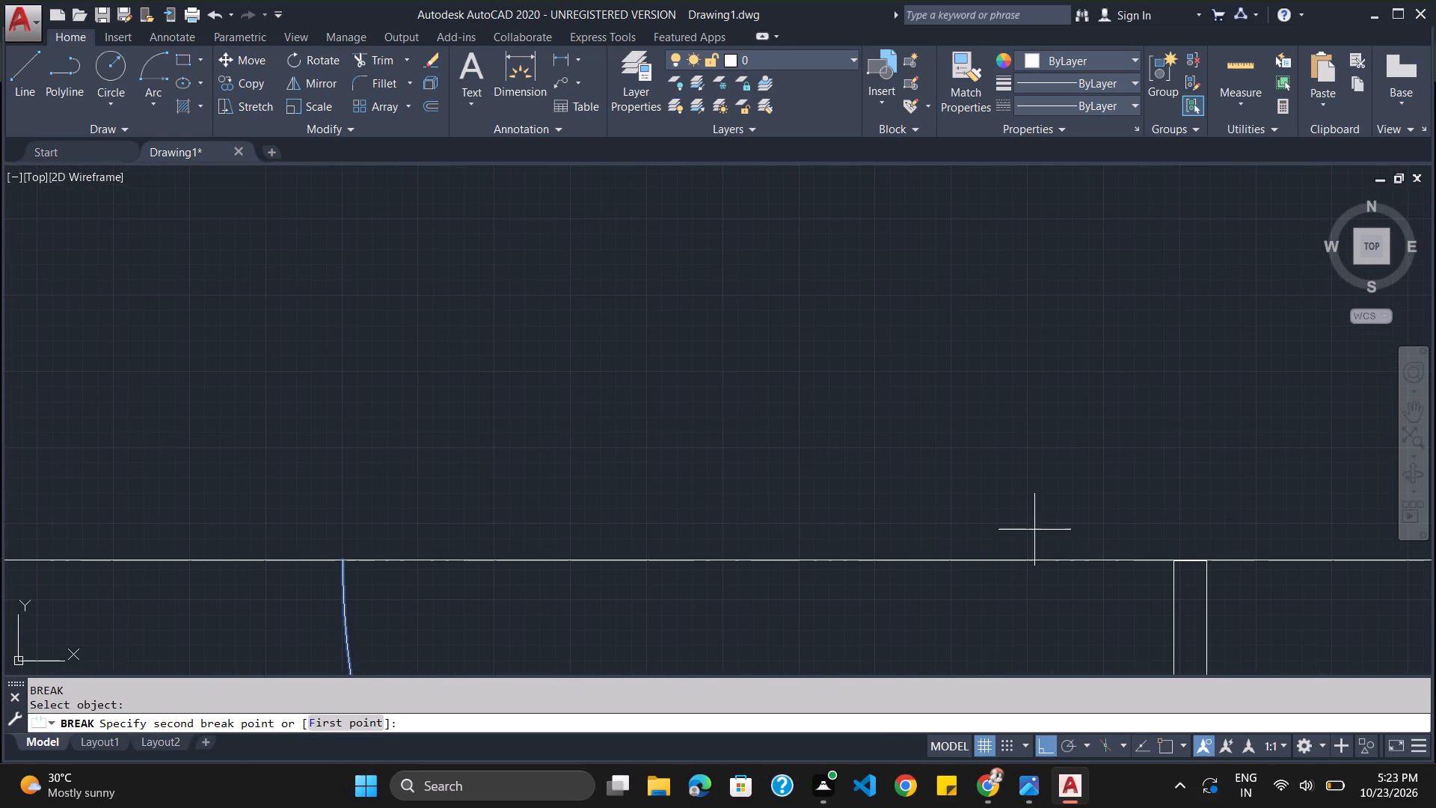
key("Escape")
Break the upper wall line at the large northwest room's north door, from the swing arc's end to the door leaf's near edge.
left_click(441, 719)
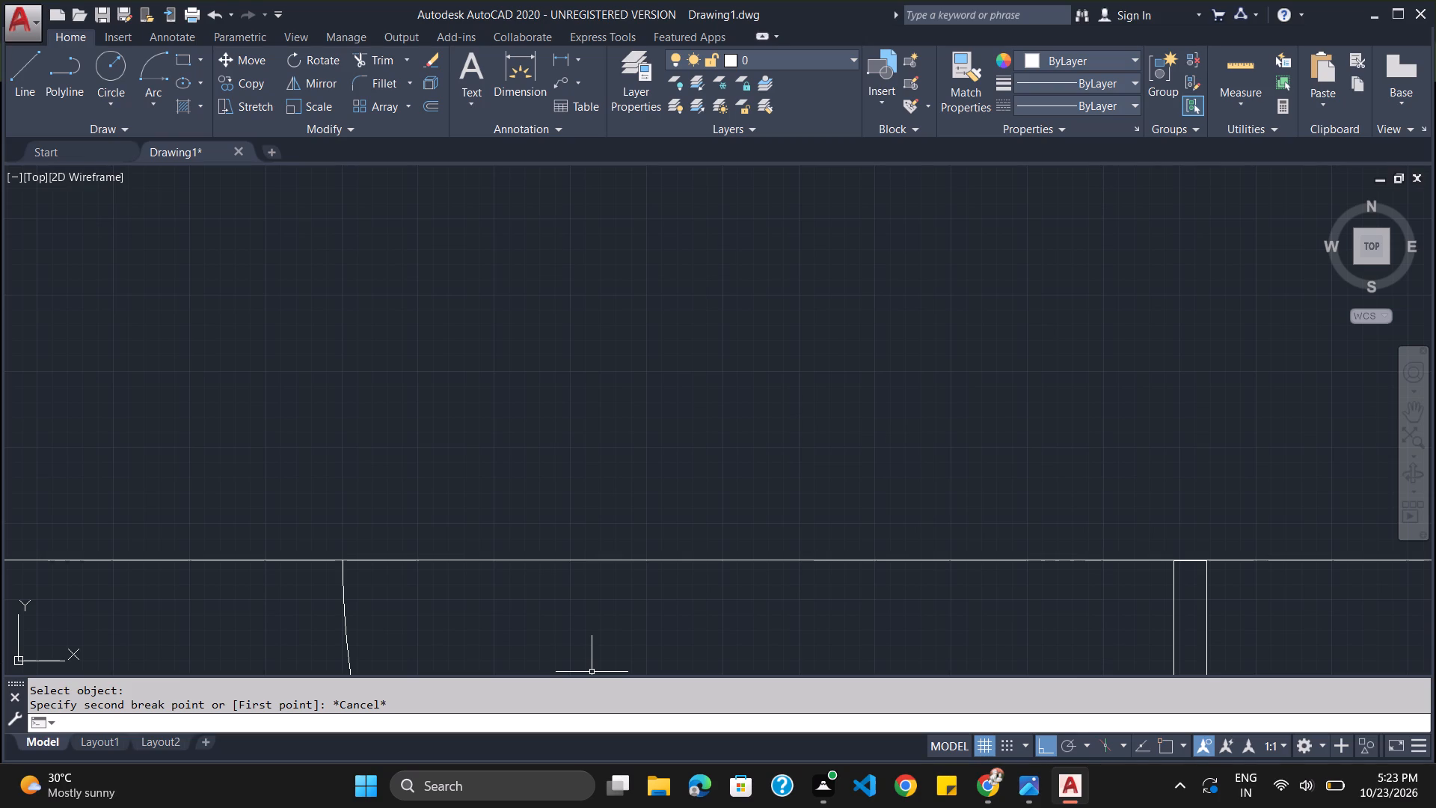
type("br")
key("Return")
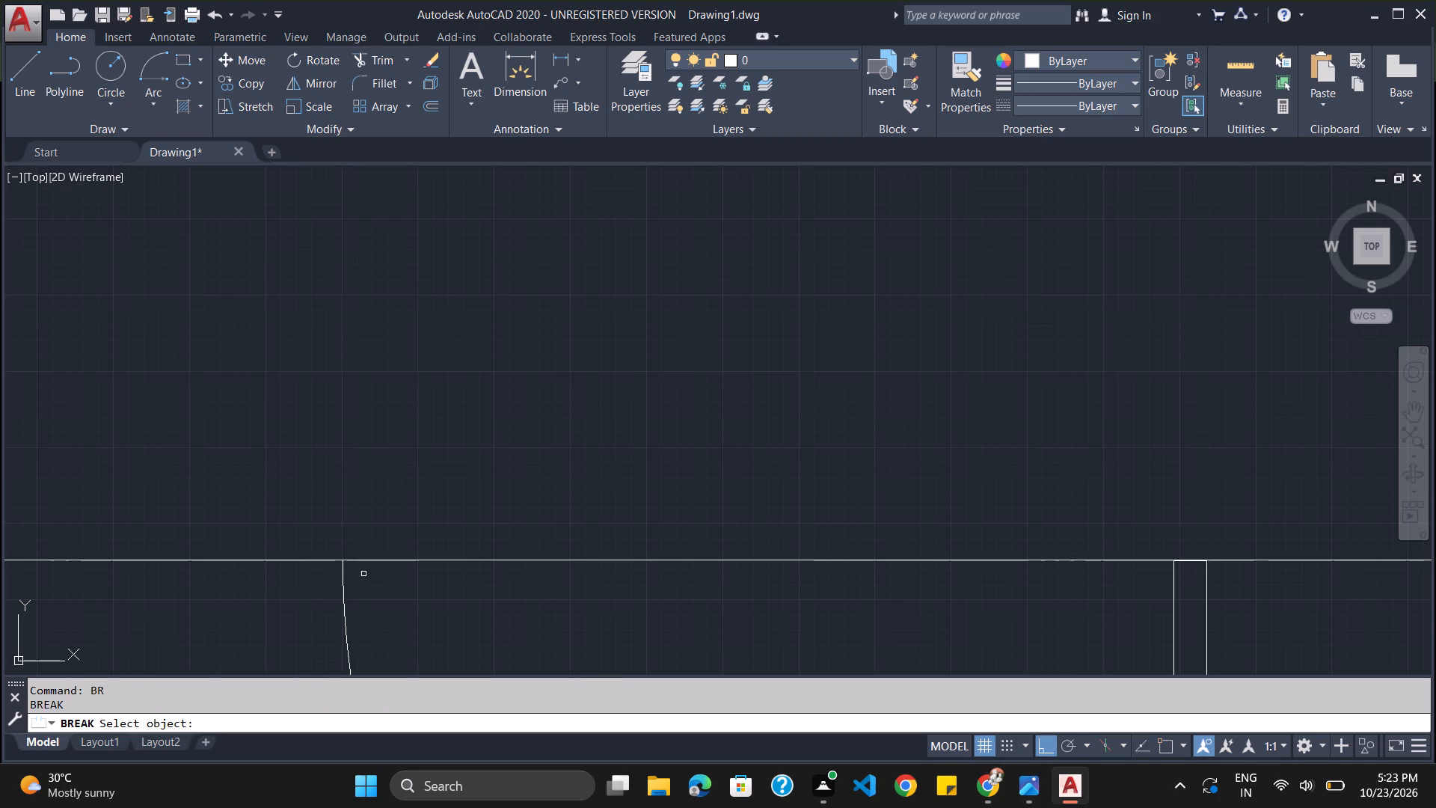
left_click(346, 560)
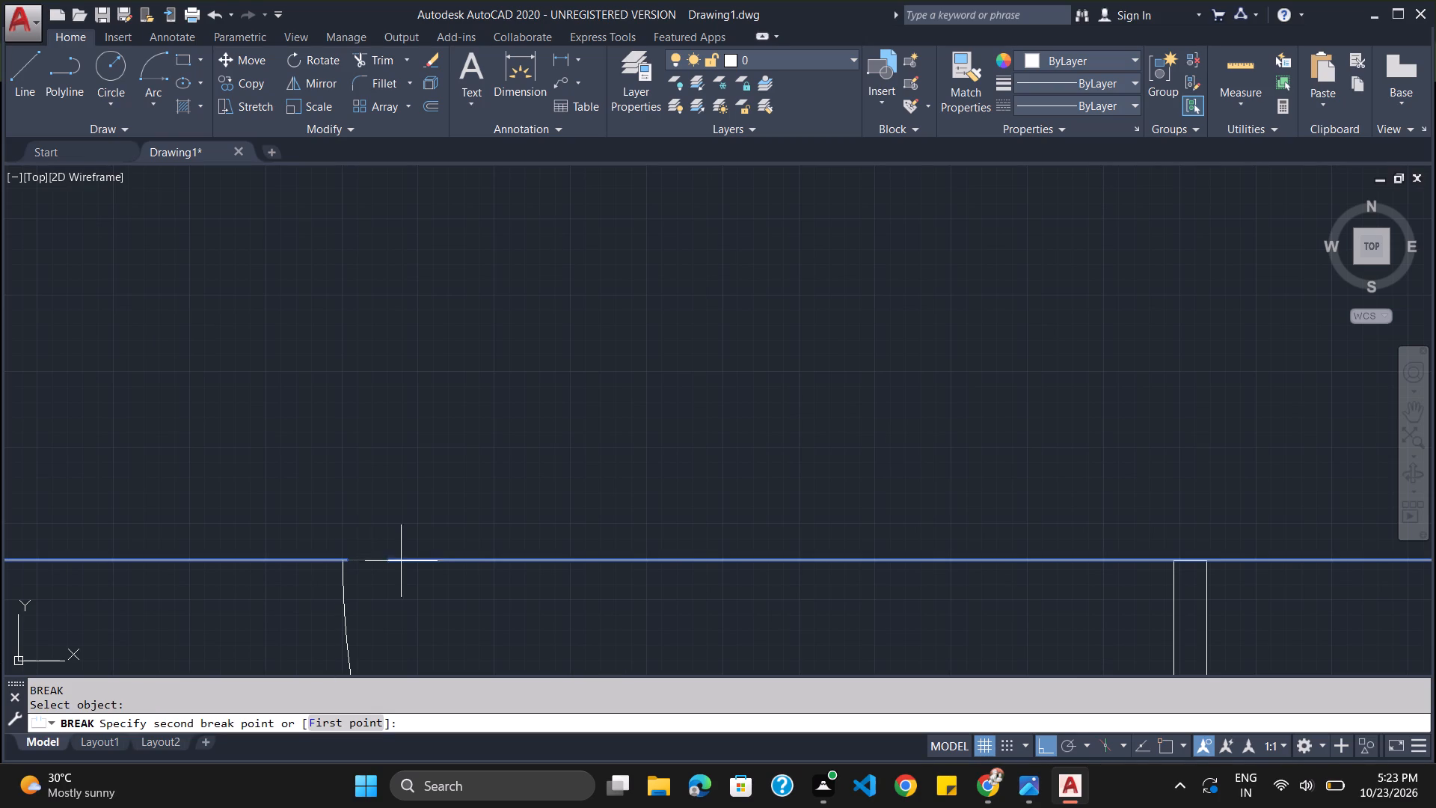
left_click(1174, 560)
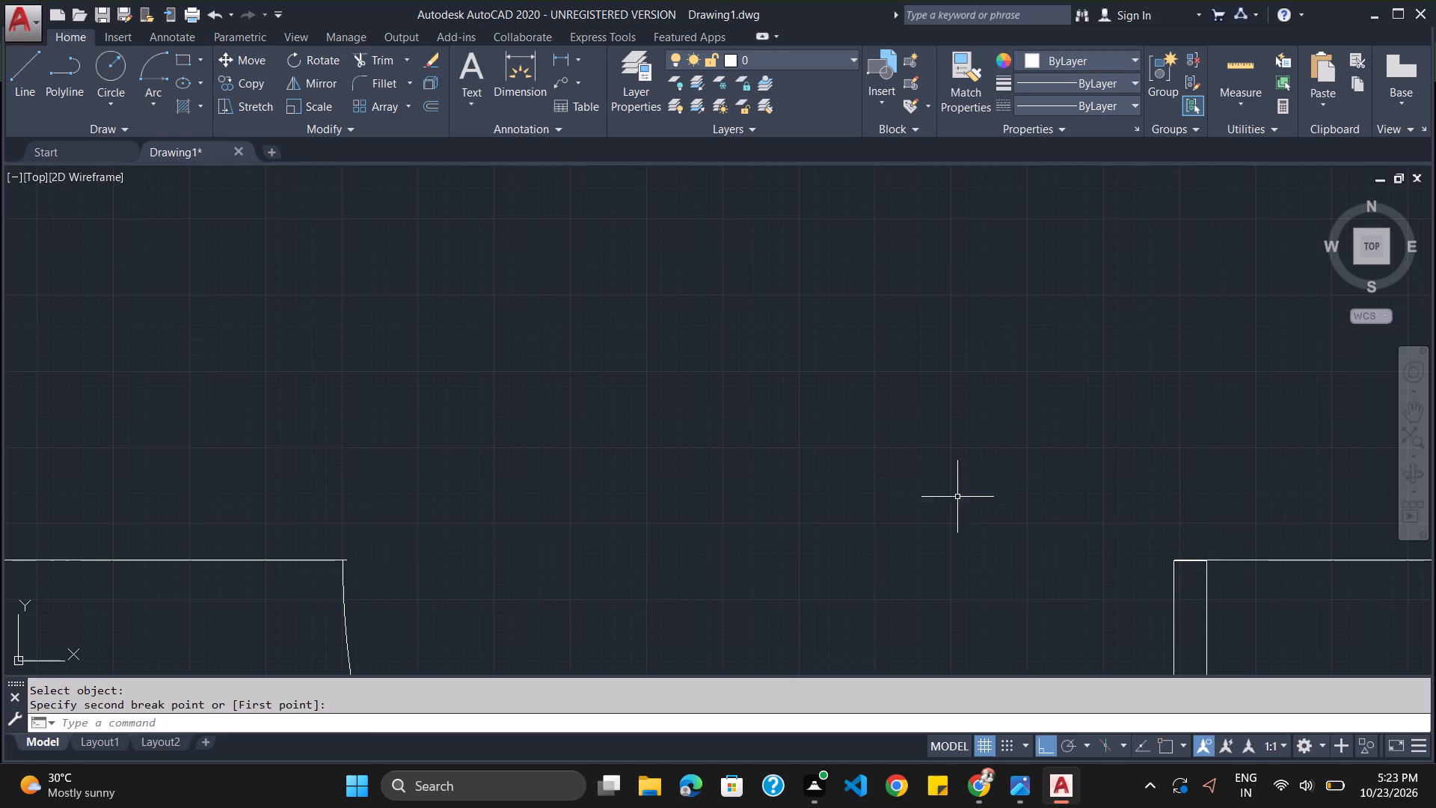
key("Escape")
Trim the short wall-line stub projecting past the swing arc into the large northwest room's north door opening.
type("tr")
type("im")
key("Return")
key("Return")
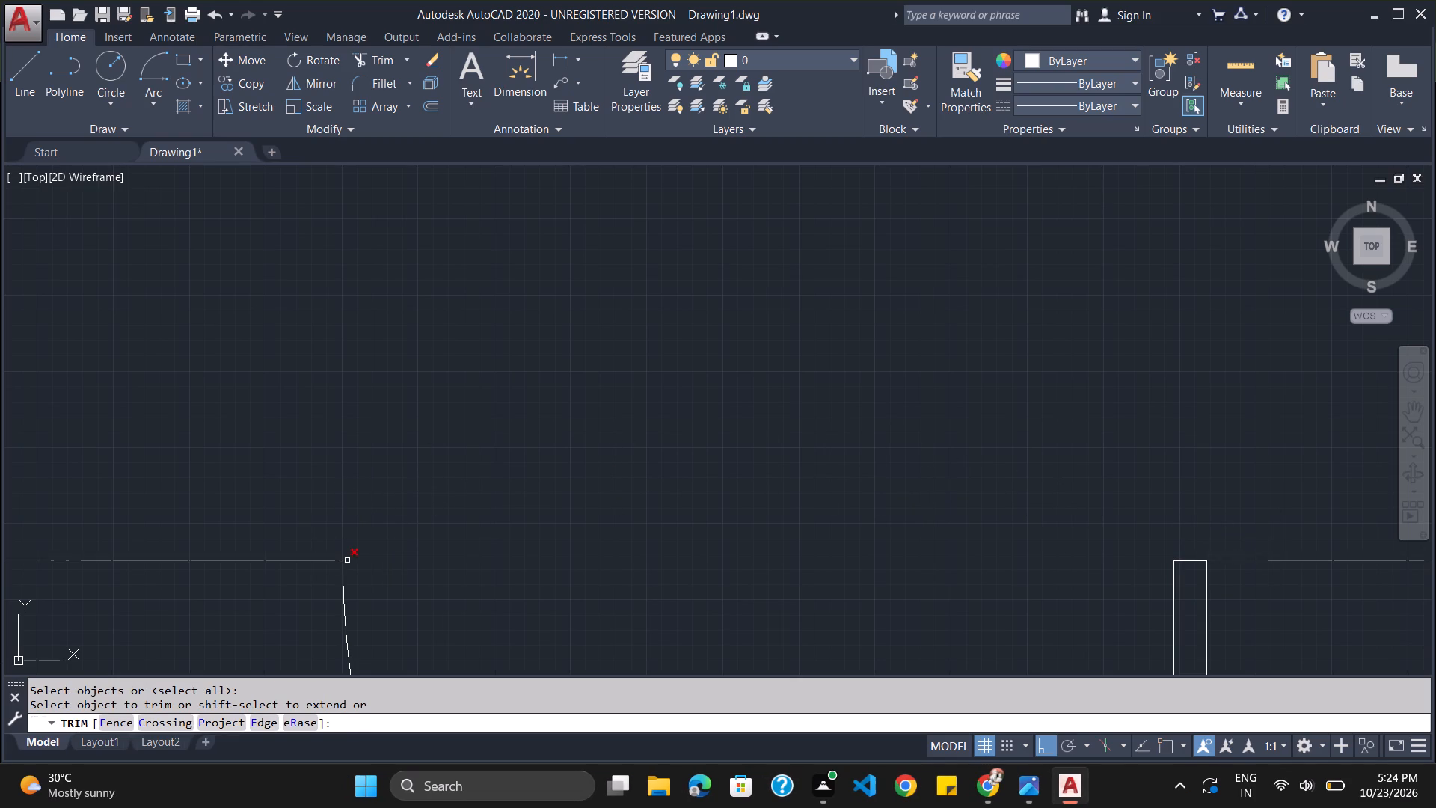
left_click(347, 560)
Examine the whole floor plan, checking the walls and door openings.
scroll(464, 535, "down", 4)
scroll(526, 605, "down", 4)
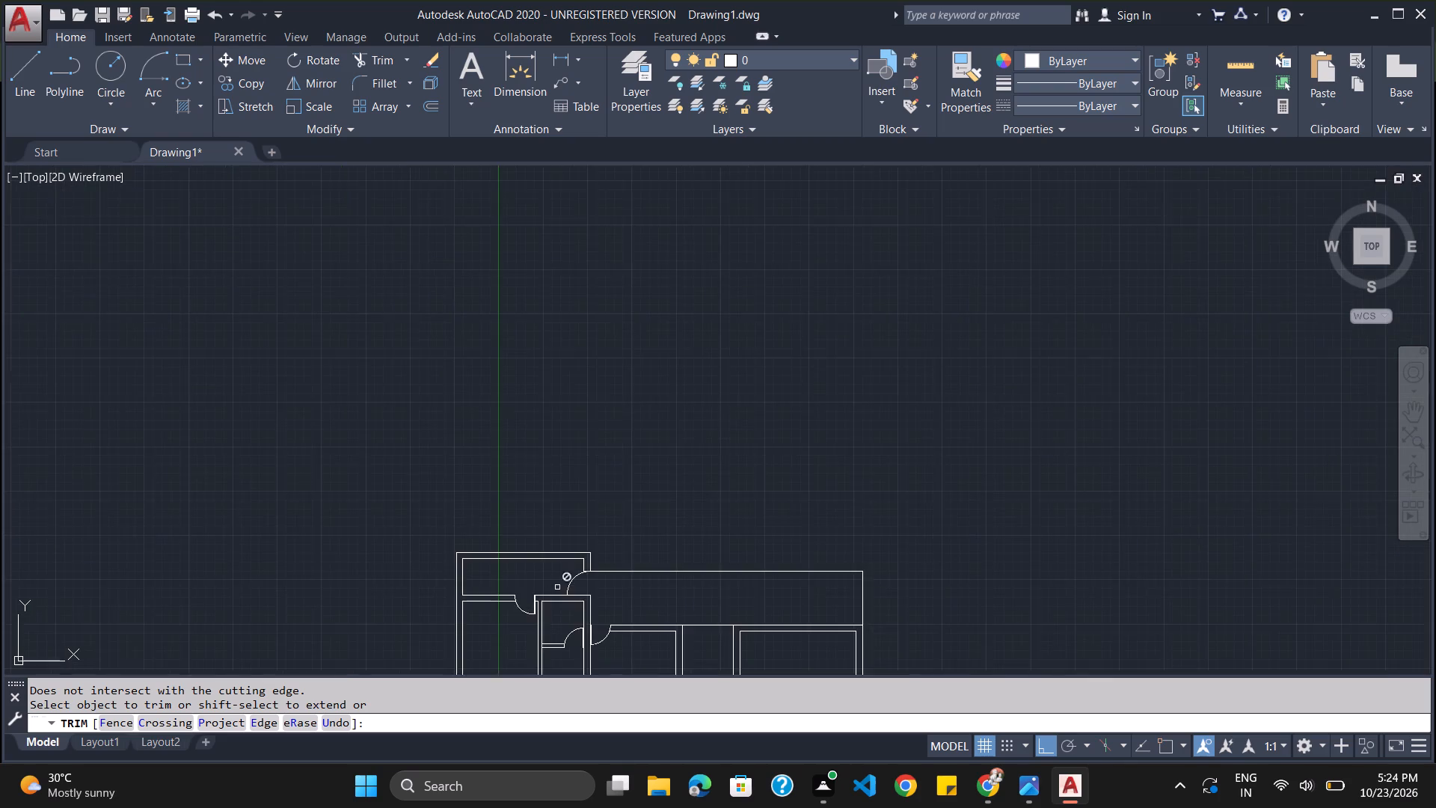
scroll(563, 590, "down", 6)
scroll(589, 651, "up", 4)
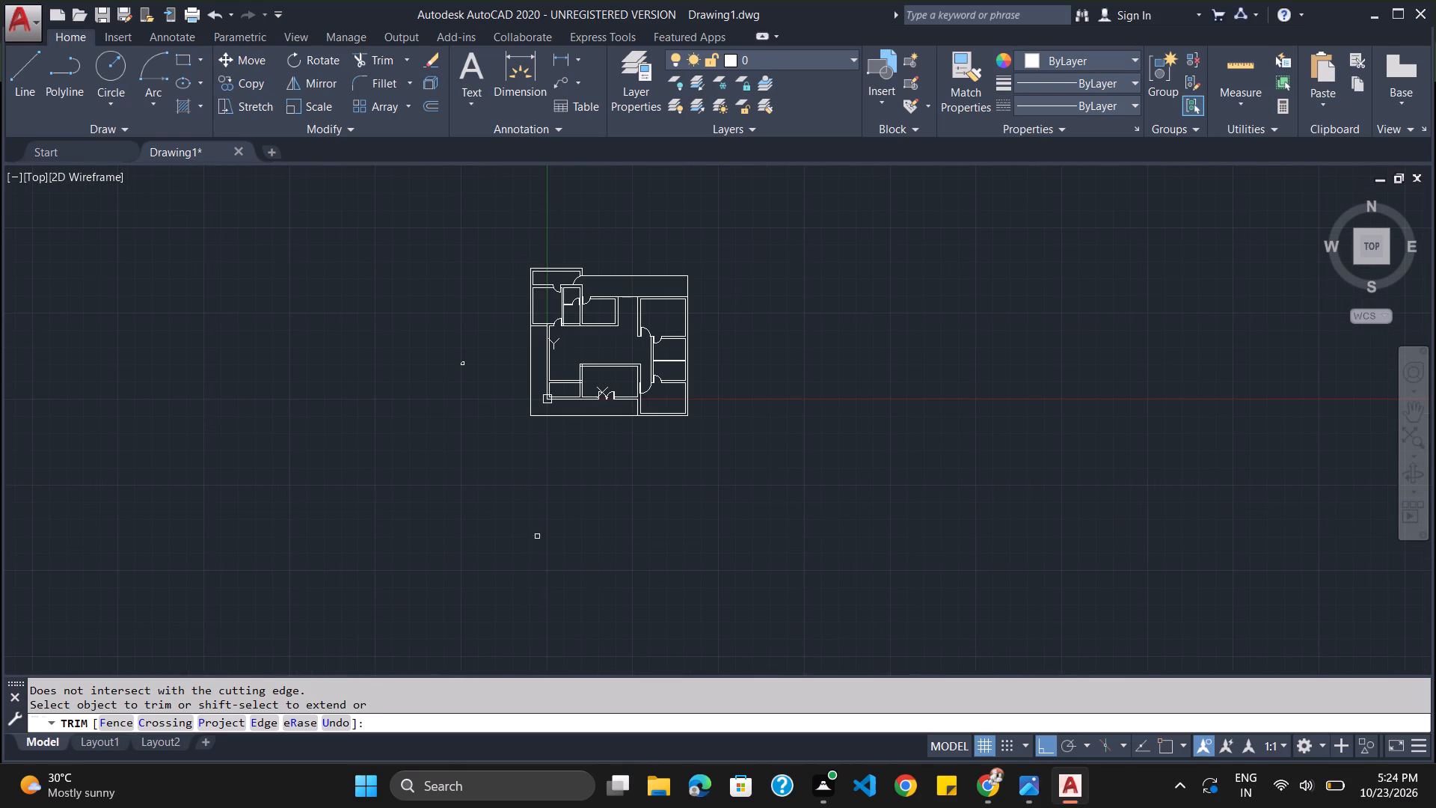
scroll(554, 367, "up", 2)
scroll(556, 370, "down", 3)
scroll(572, 339, "up", 2)
scroll(556, 440, "up", 2)
scroll(533, 539, "down", 1)
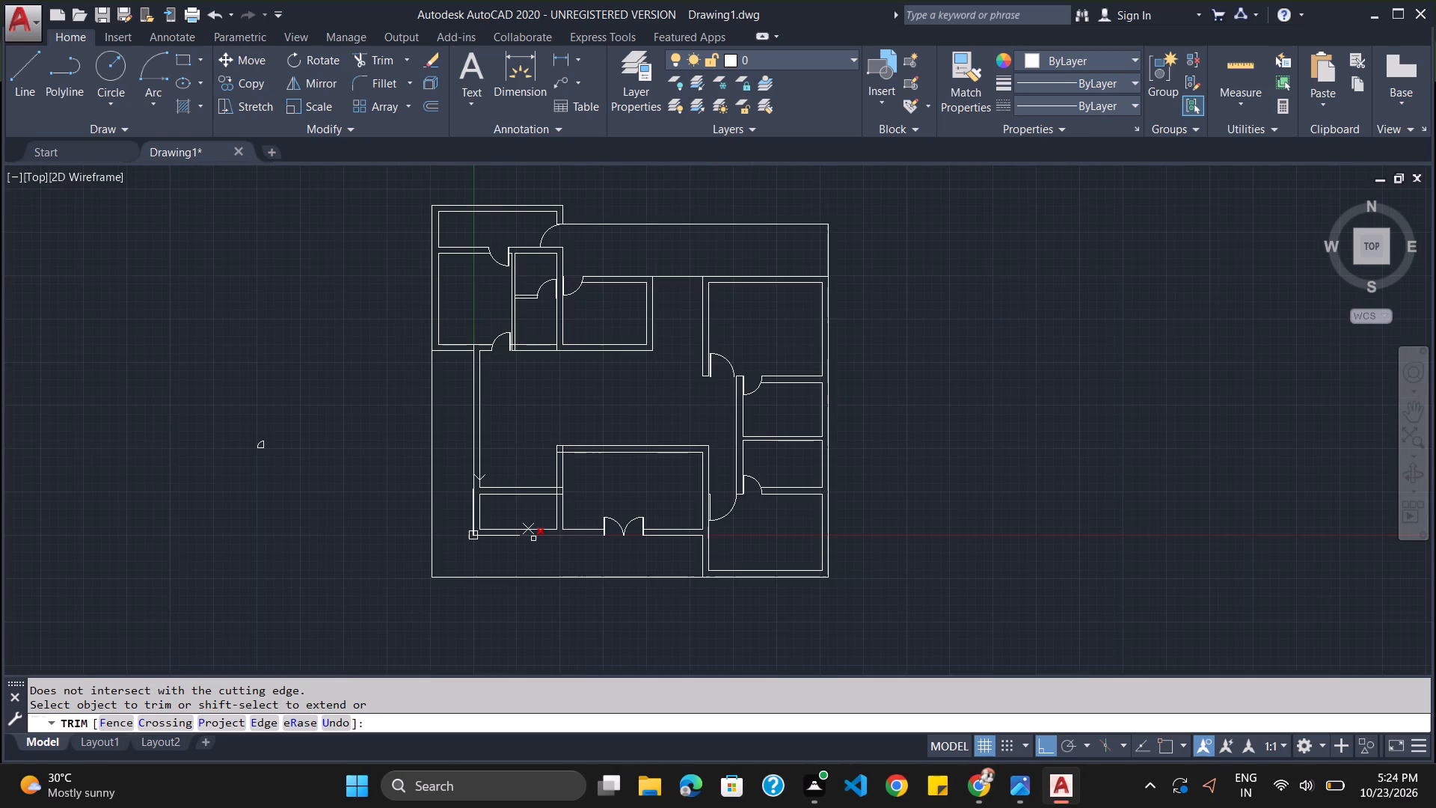
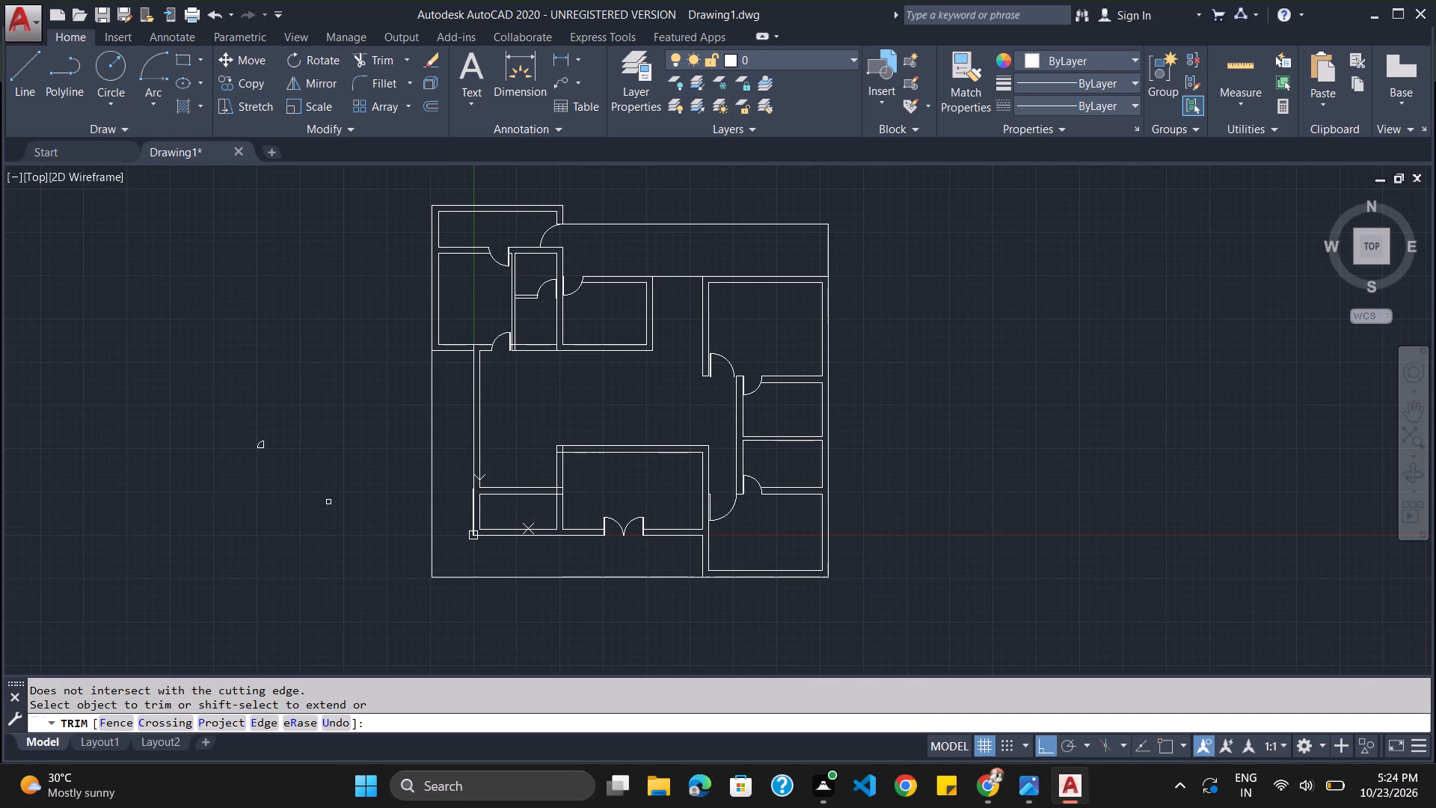
Leave the Trim command and erase the leftover geometry in the empty area west of the floor plan.
key("Escape")
left_click_drag(277, 403, 230, 412)
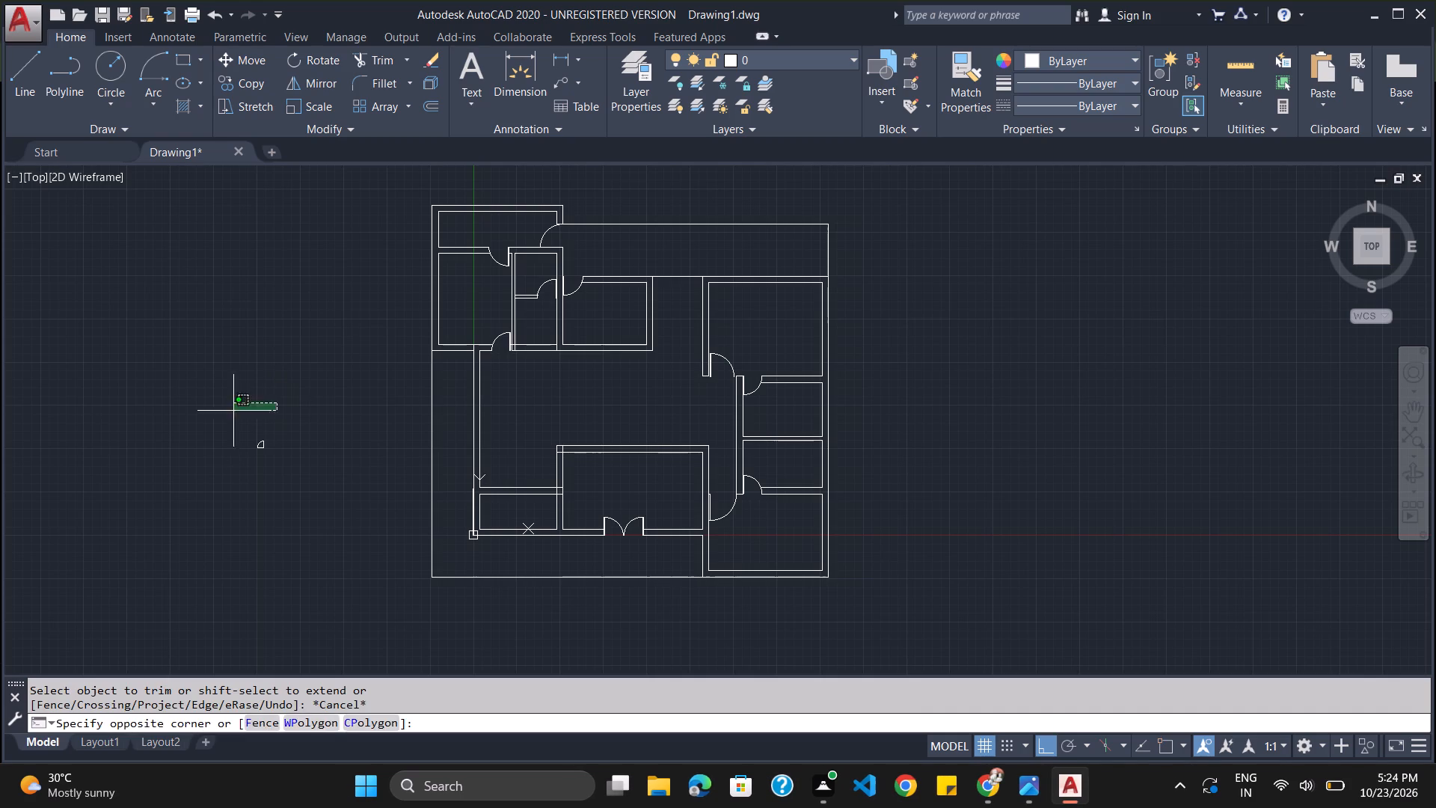
left_click_drag(230, 412, 209, 438)
key("Delete")
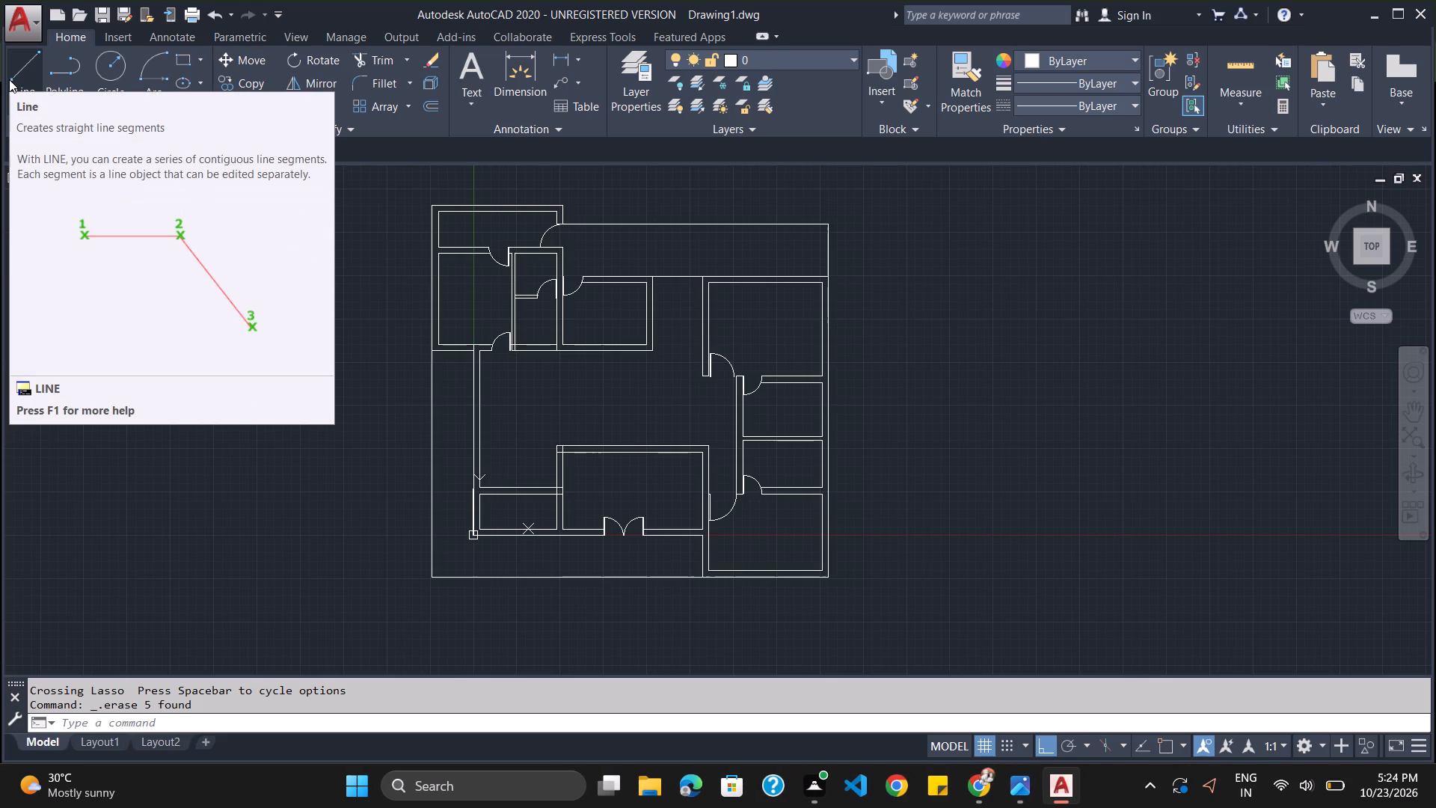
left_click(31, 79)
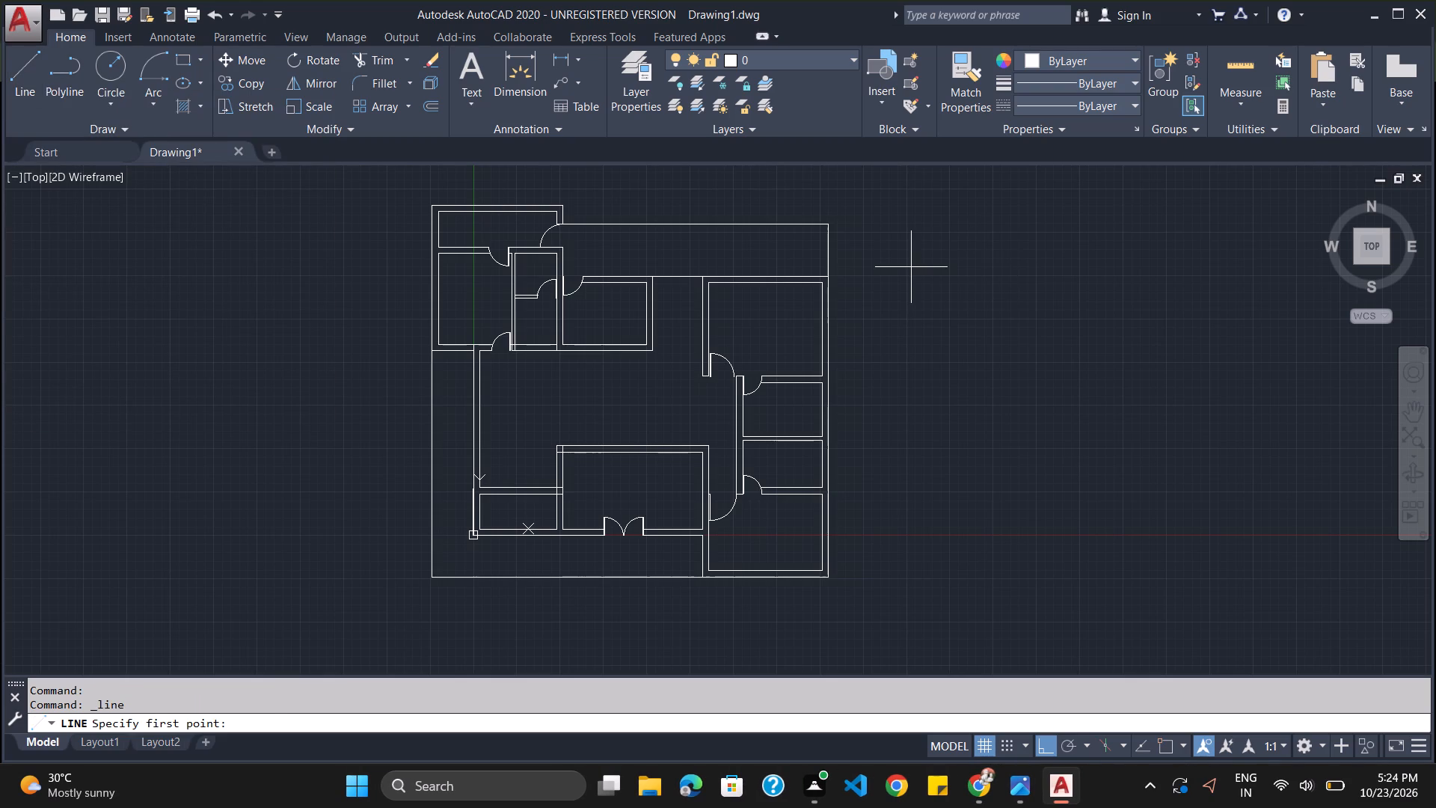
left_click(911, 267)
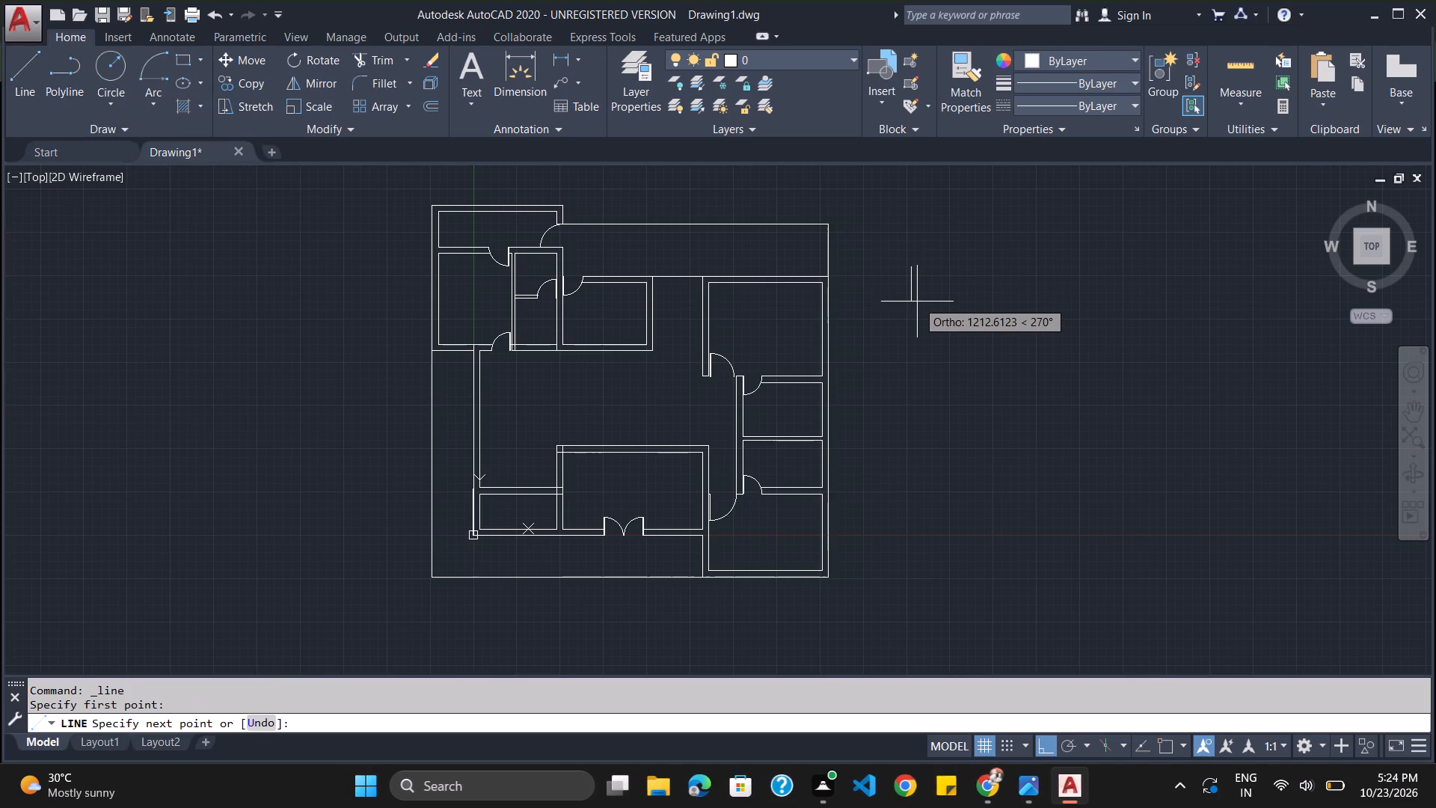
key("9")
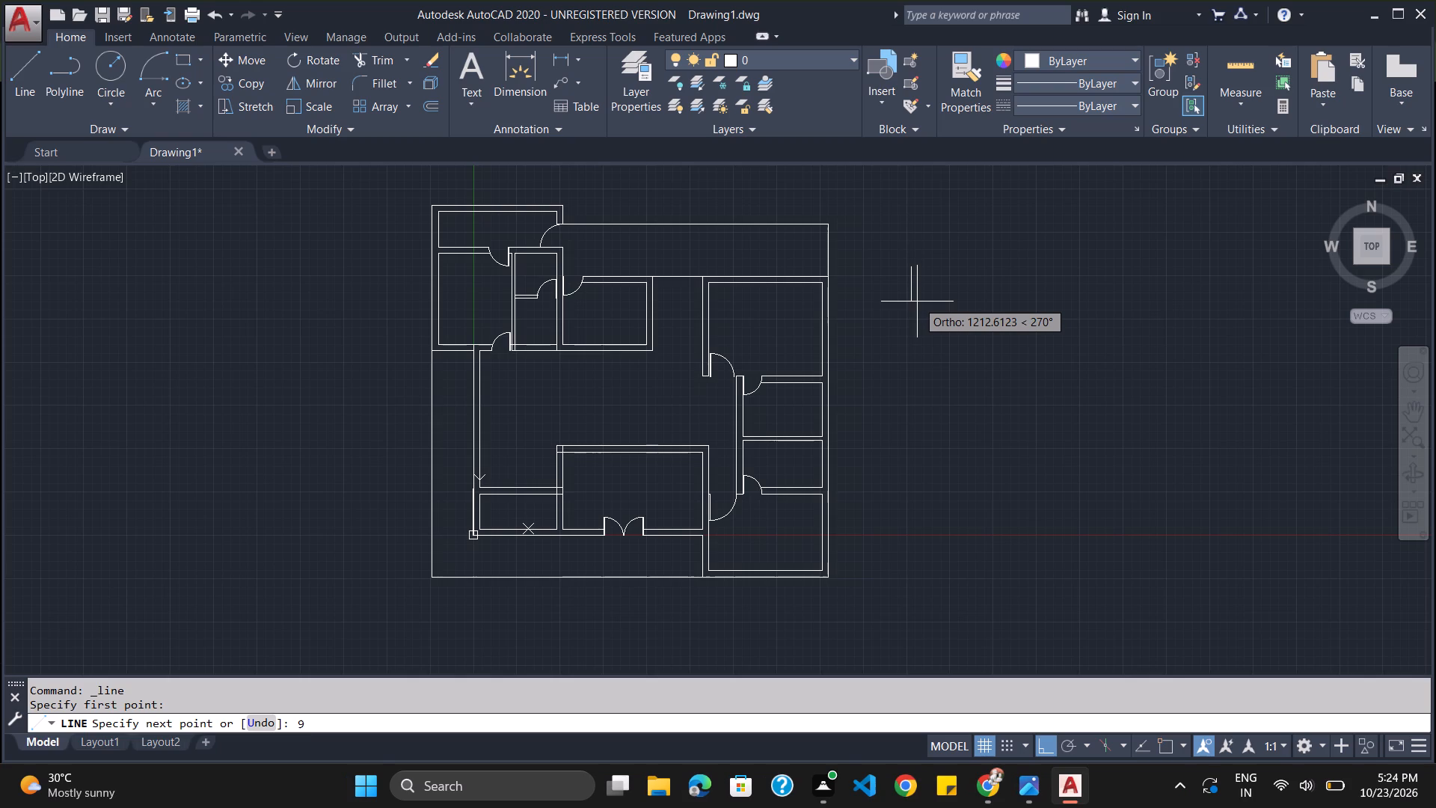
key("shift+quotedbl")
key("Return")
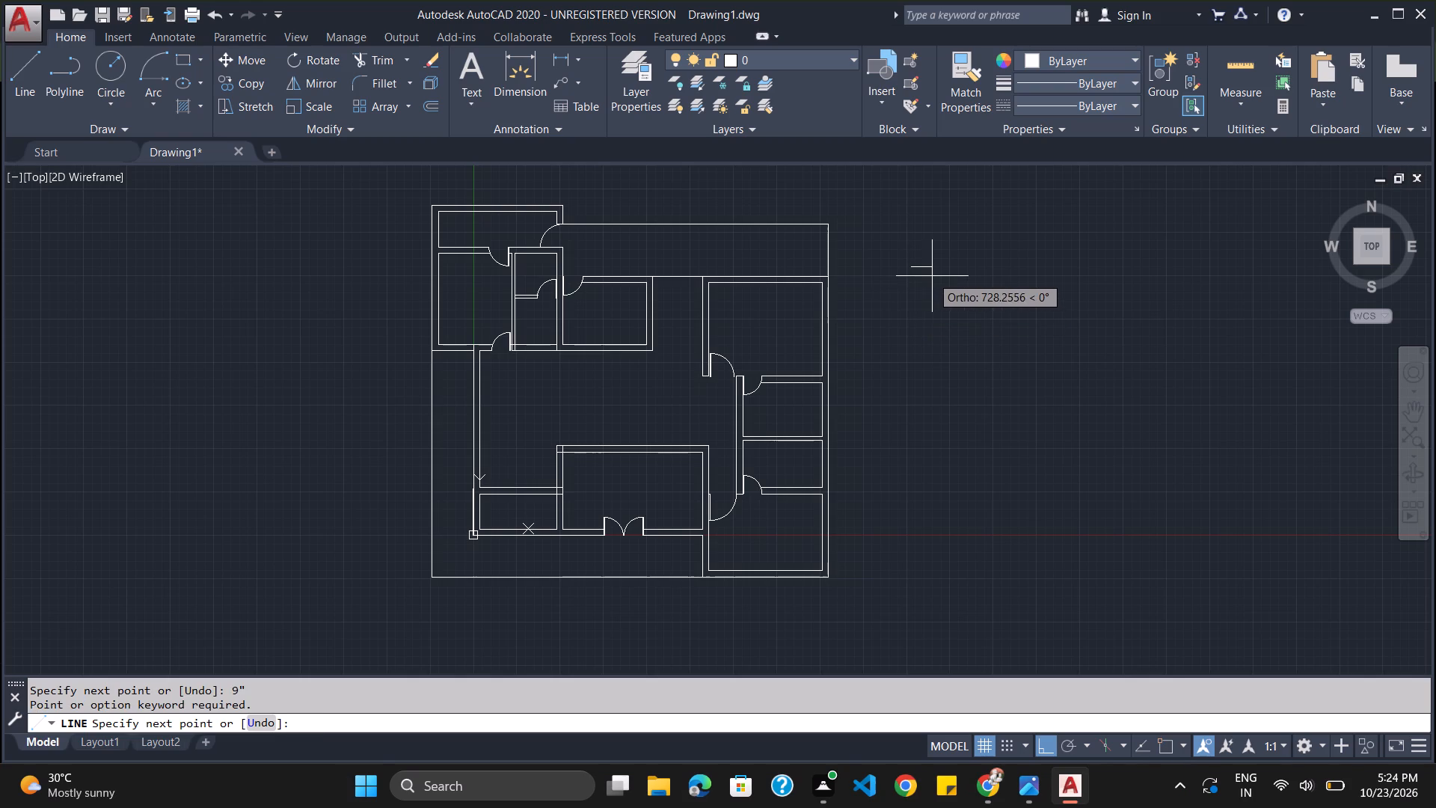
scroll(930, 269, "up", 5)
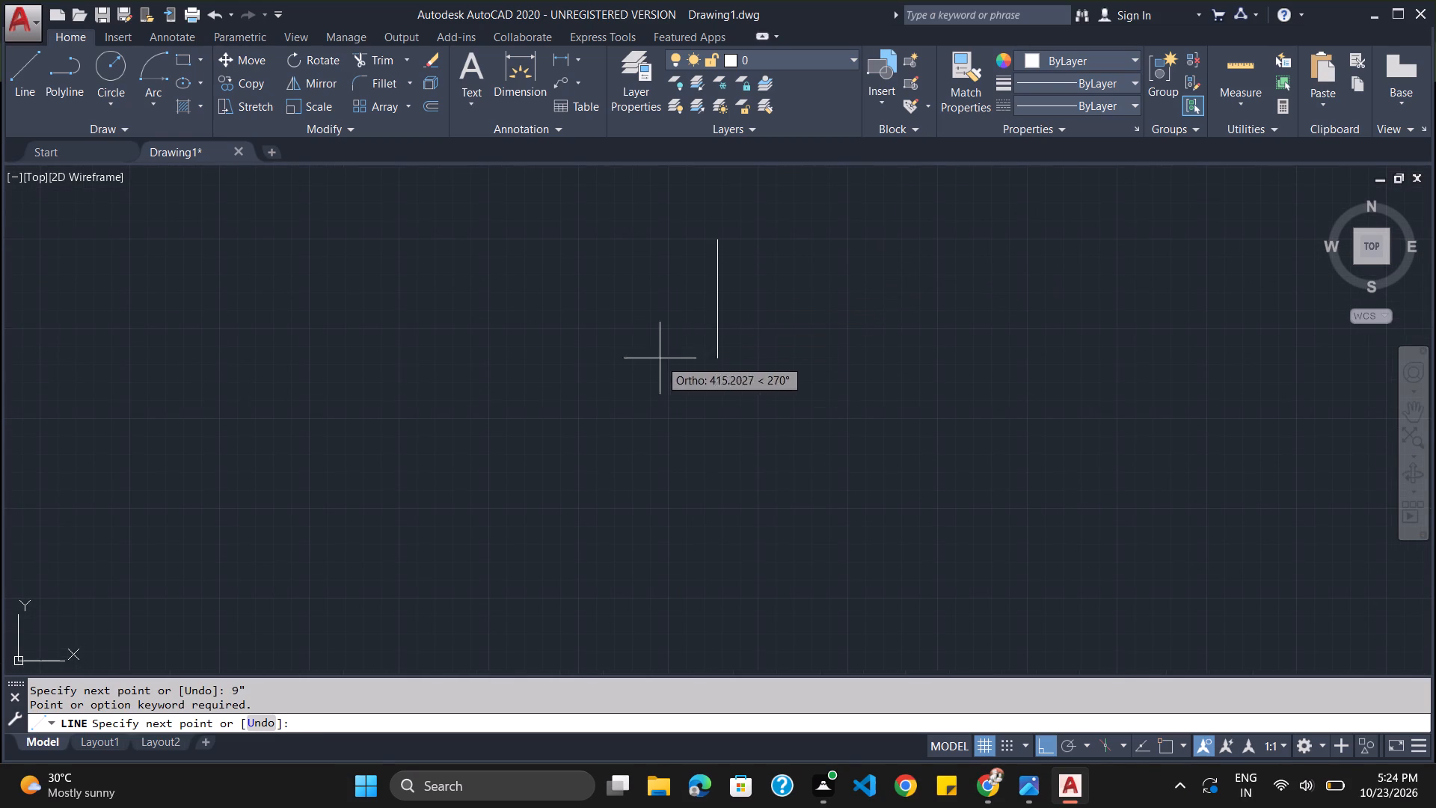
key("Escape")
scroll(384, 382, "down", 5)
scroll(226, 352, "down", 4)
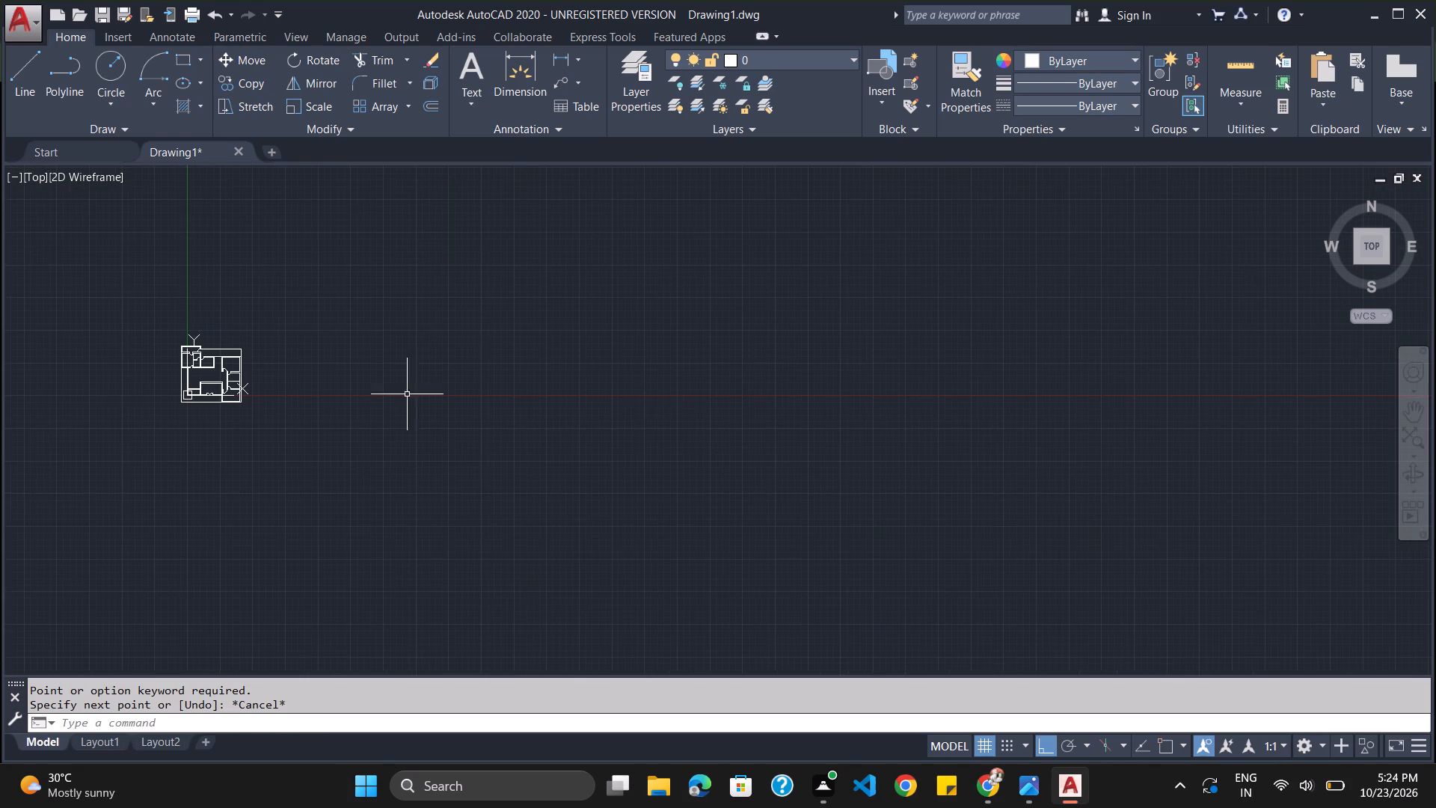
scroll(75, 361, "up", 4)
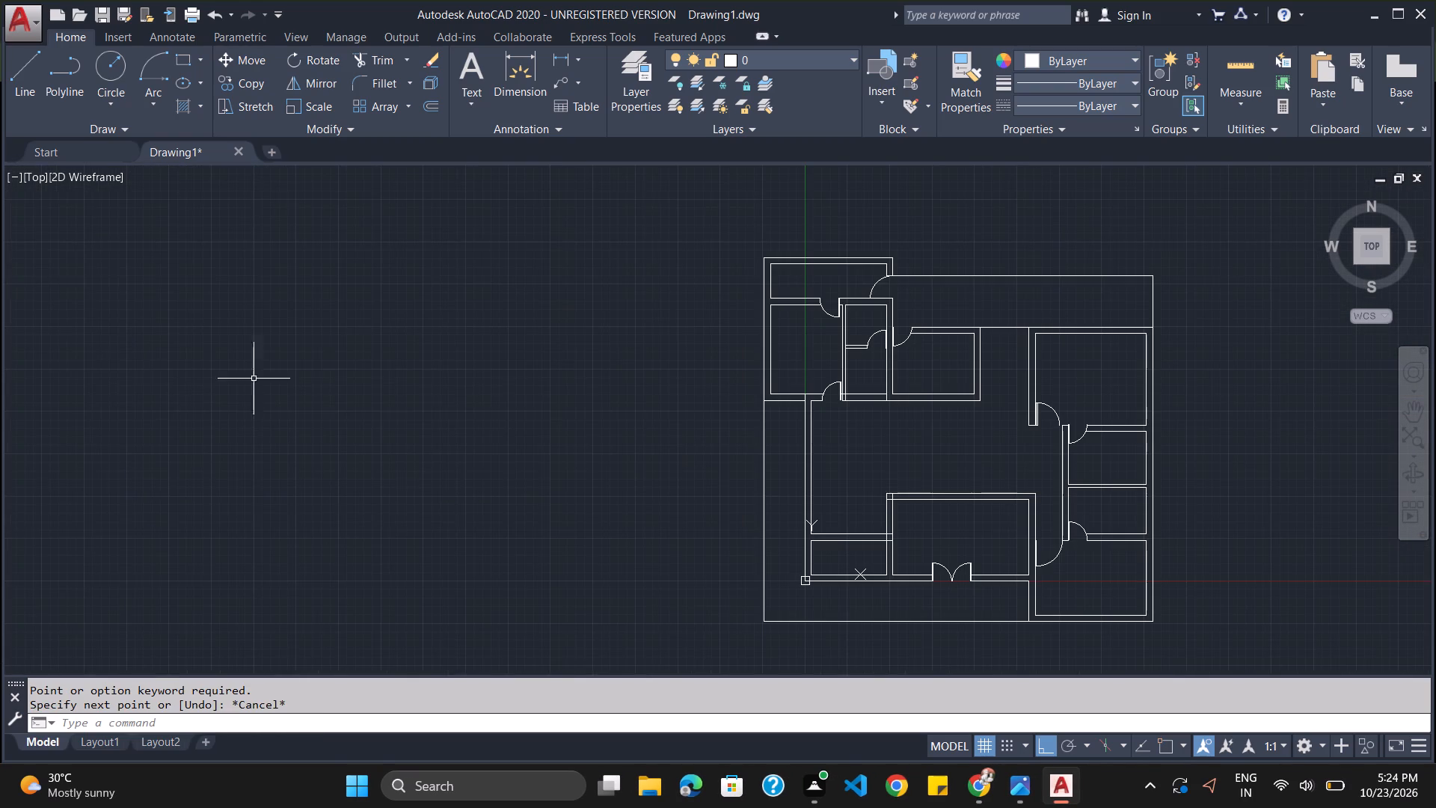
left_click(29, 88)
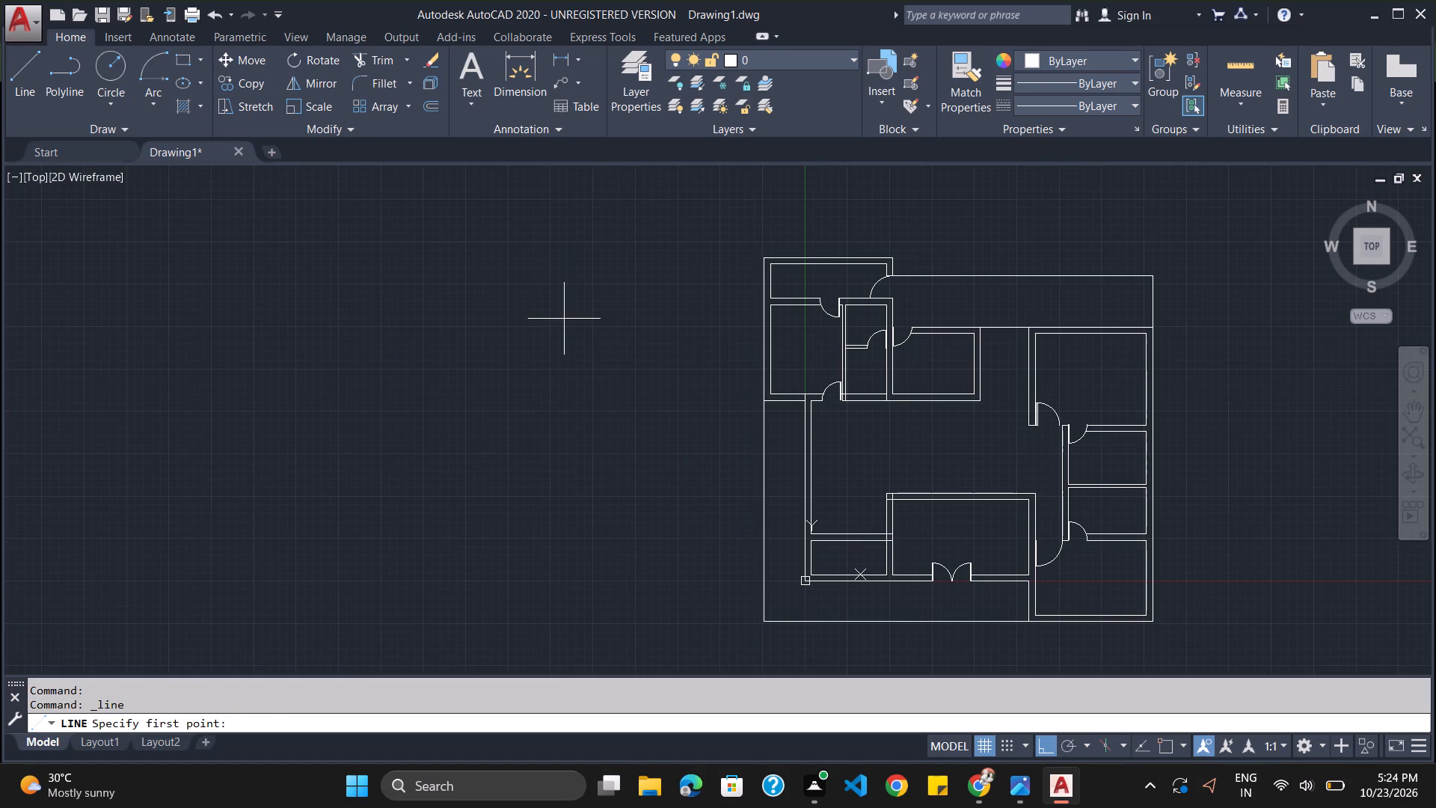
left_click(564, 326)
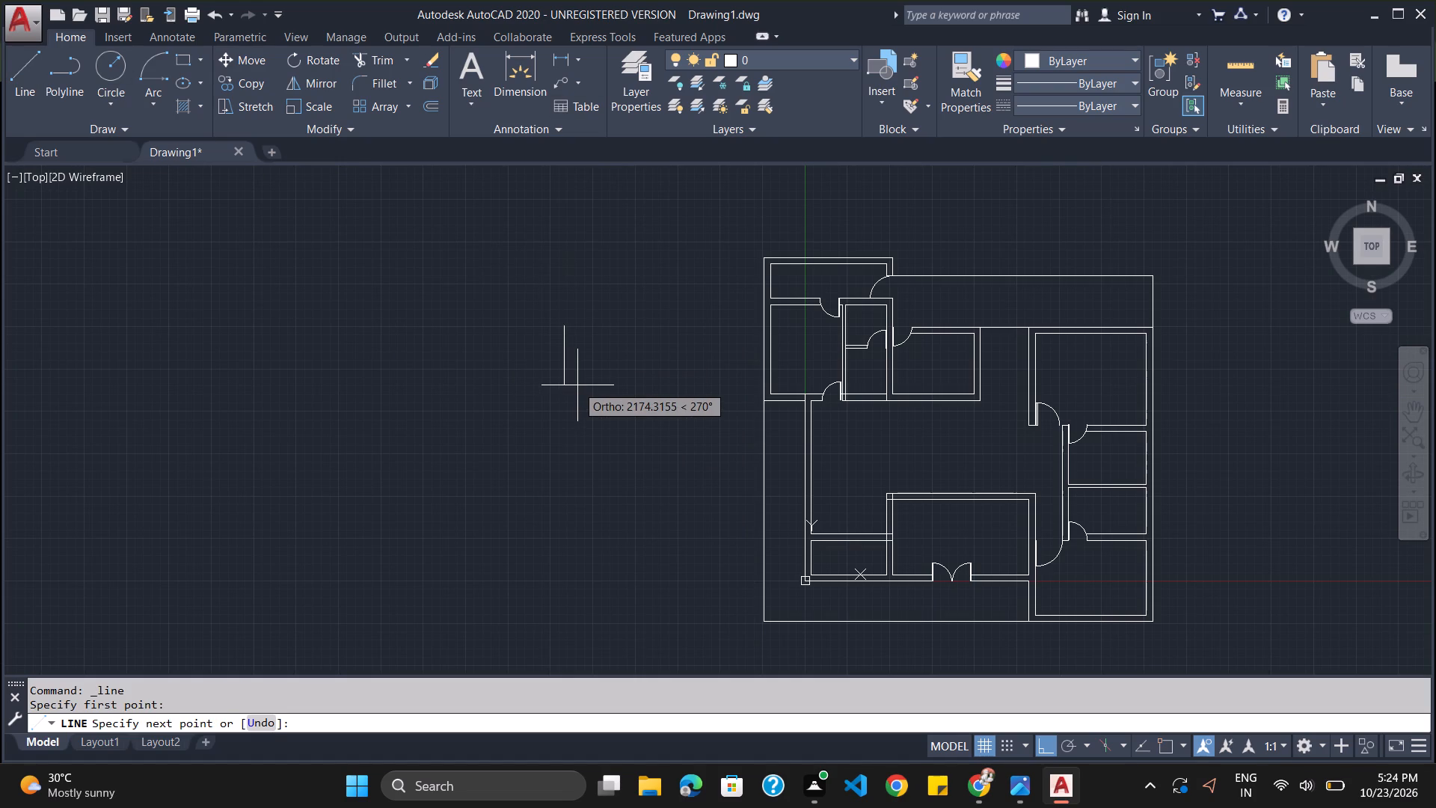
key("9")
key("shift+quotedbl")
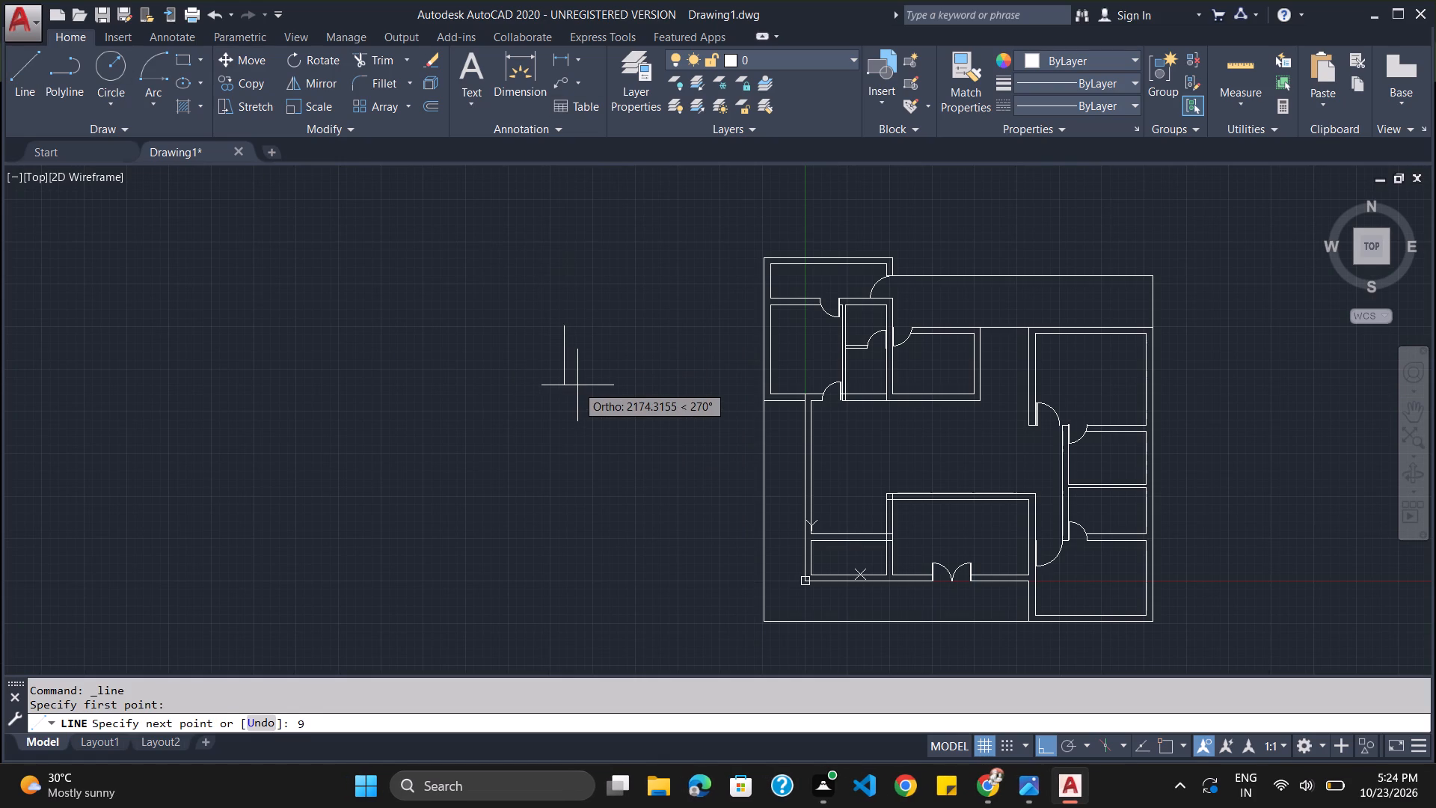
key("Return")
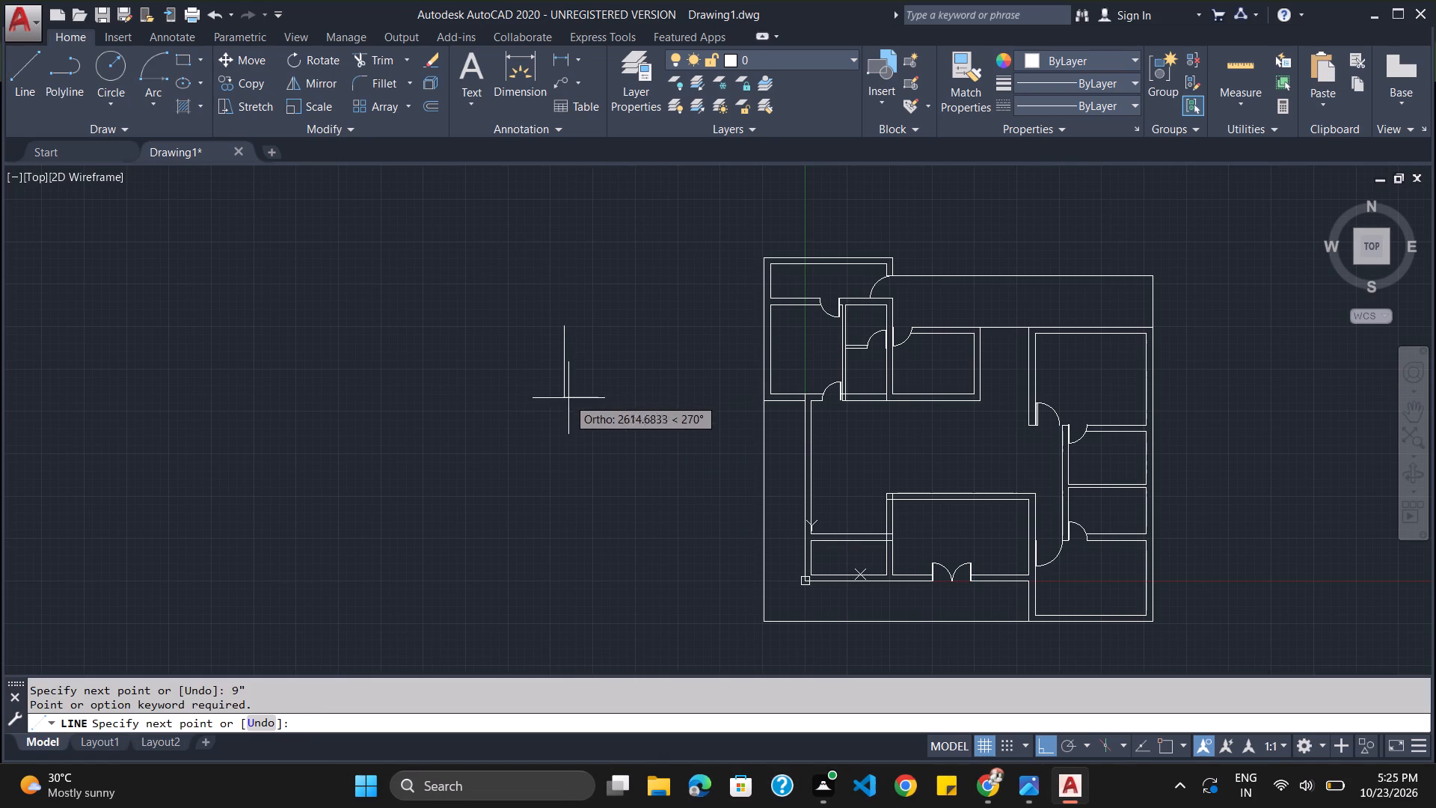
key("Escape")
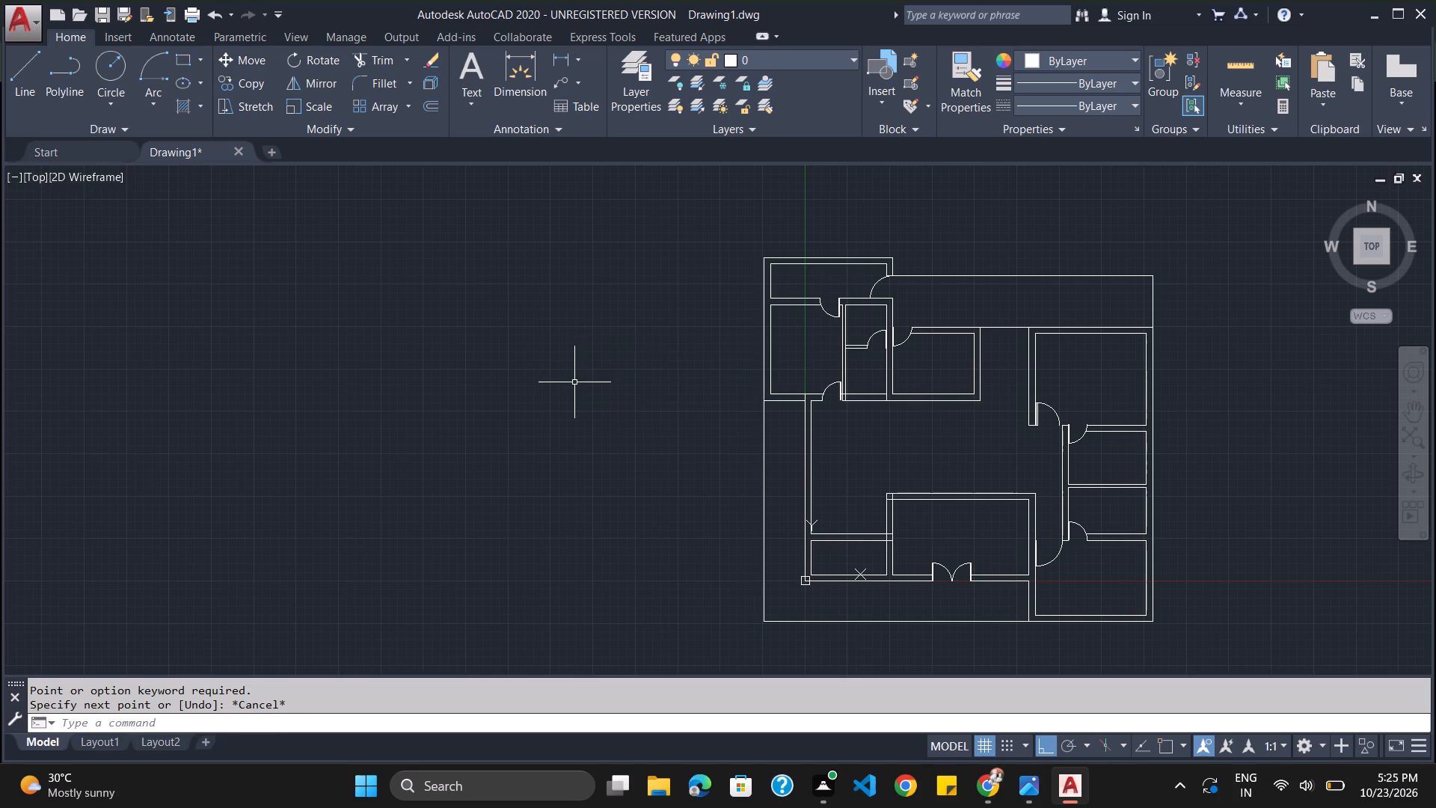
Draw a vertical line 230 long, running downward, in the empty area west of the floor plan.
left_click(29, 75)
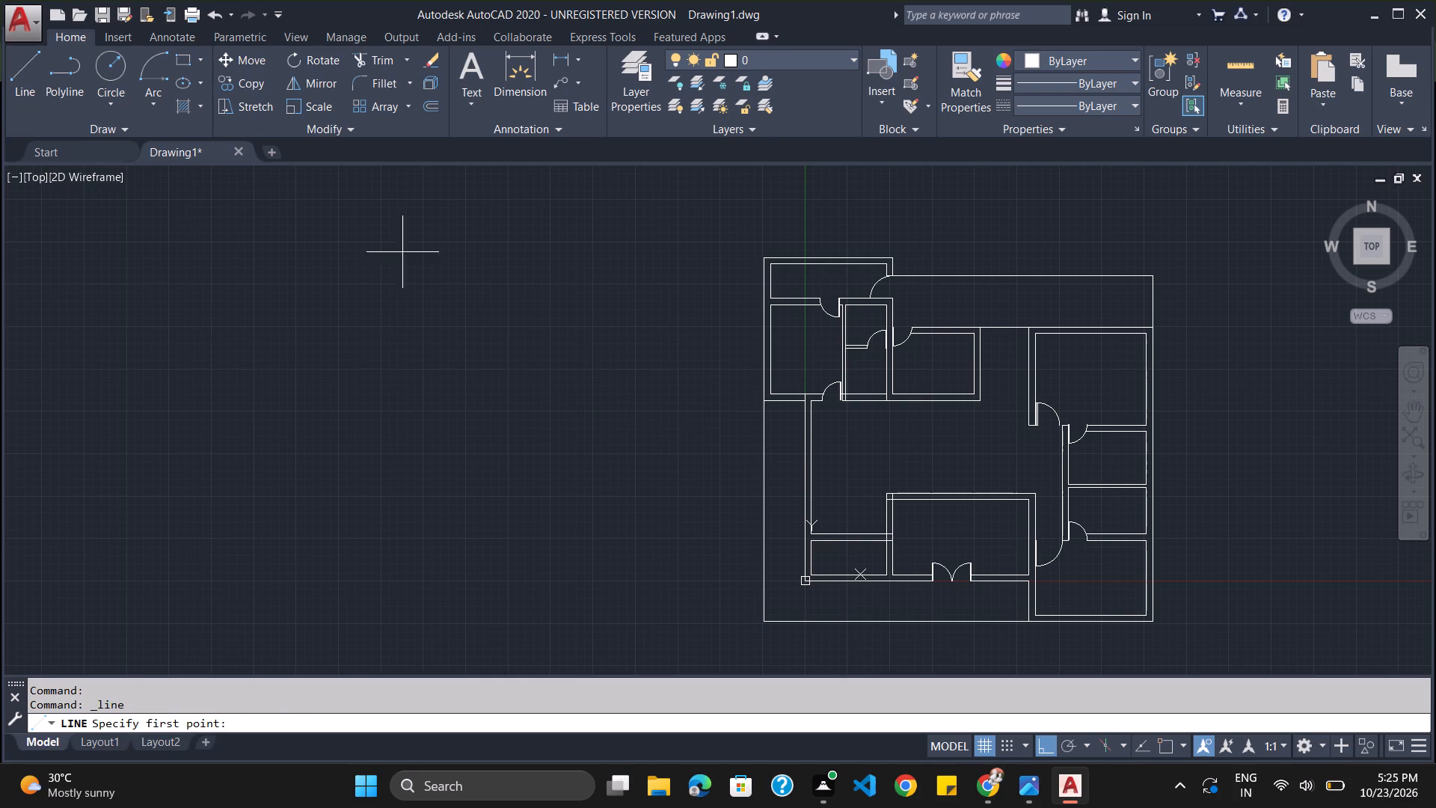
left_click(578, 308)
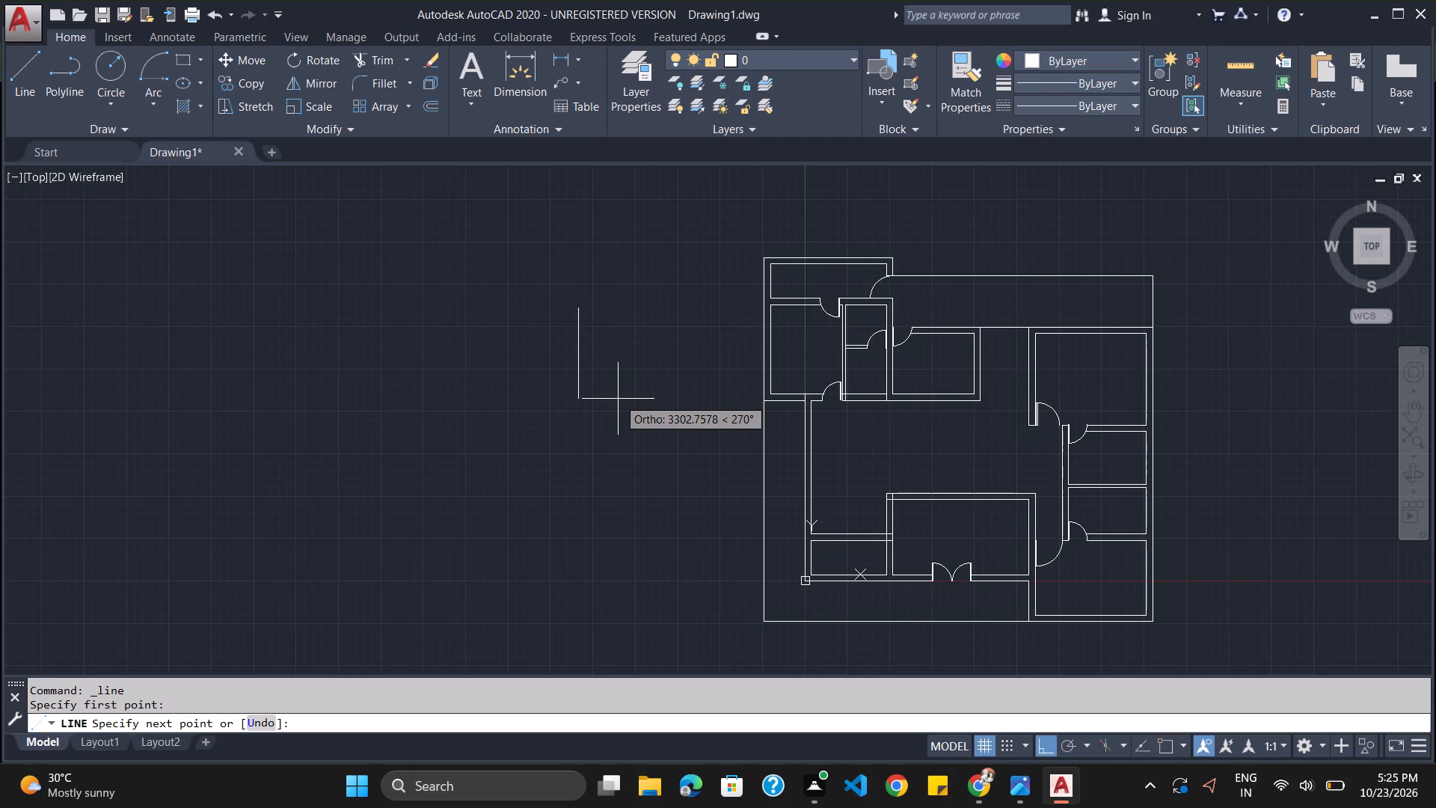
type("230")
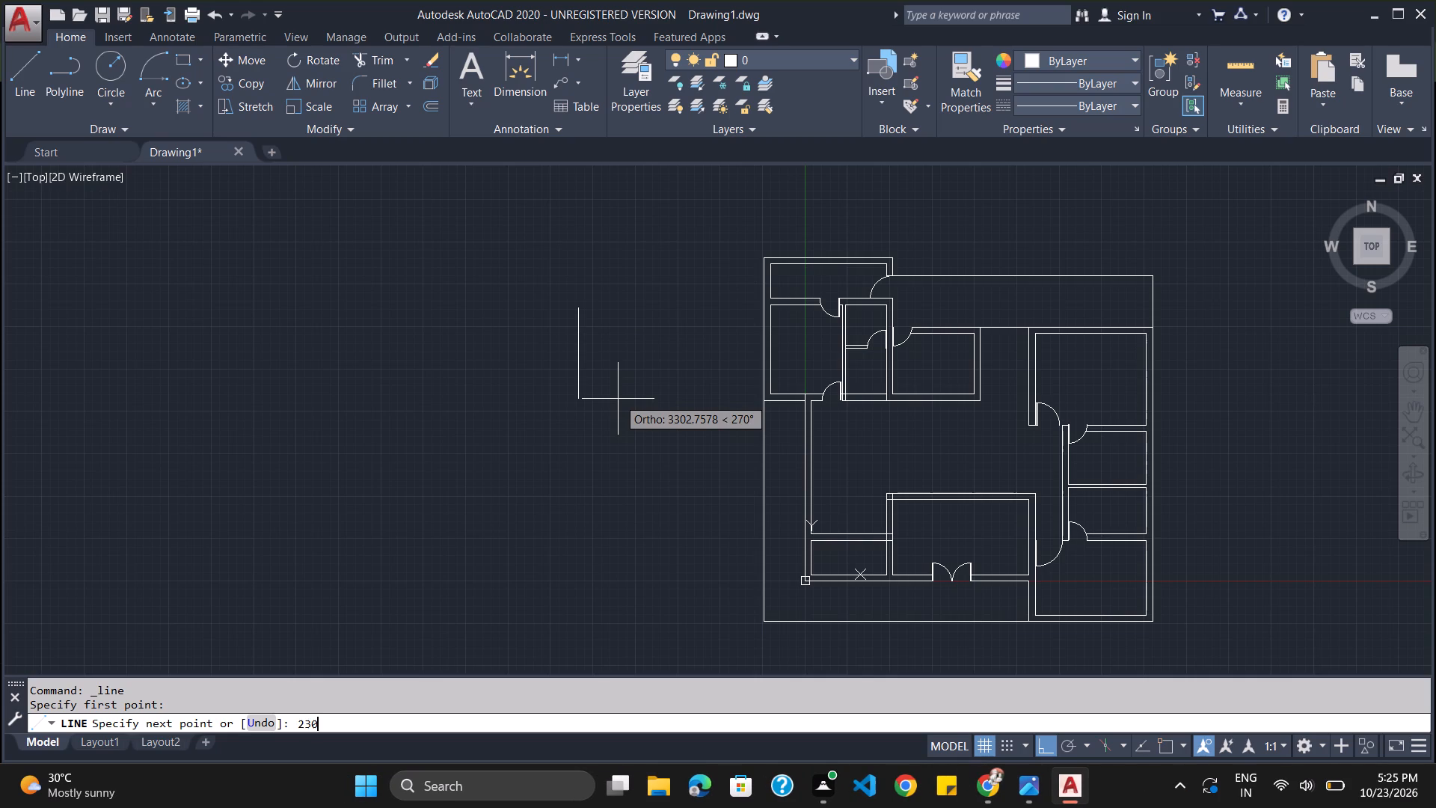
key("Return")
key("Escape")
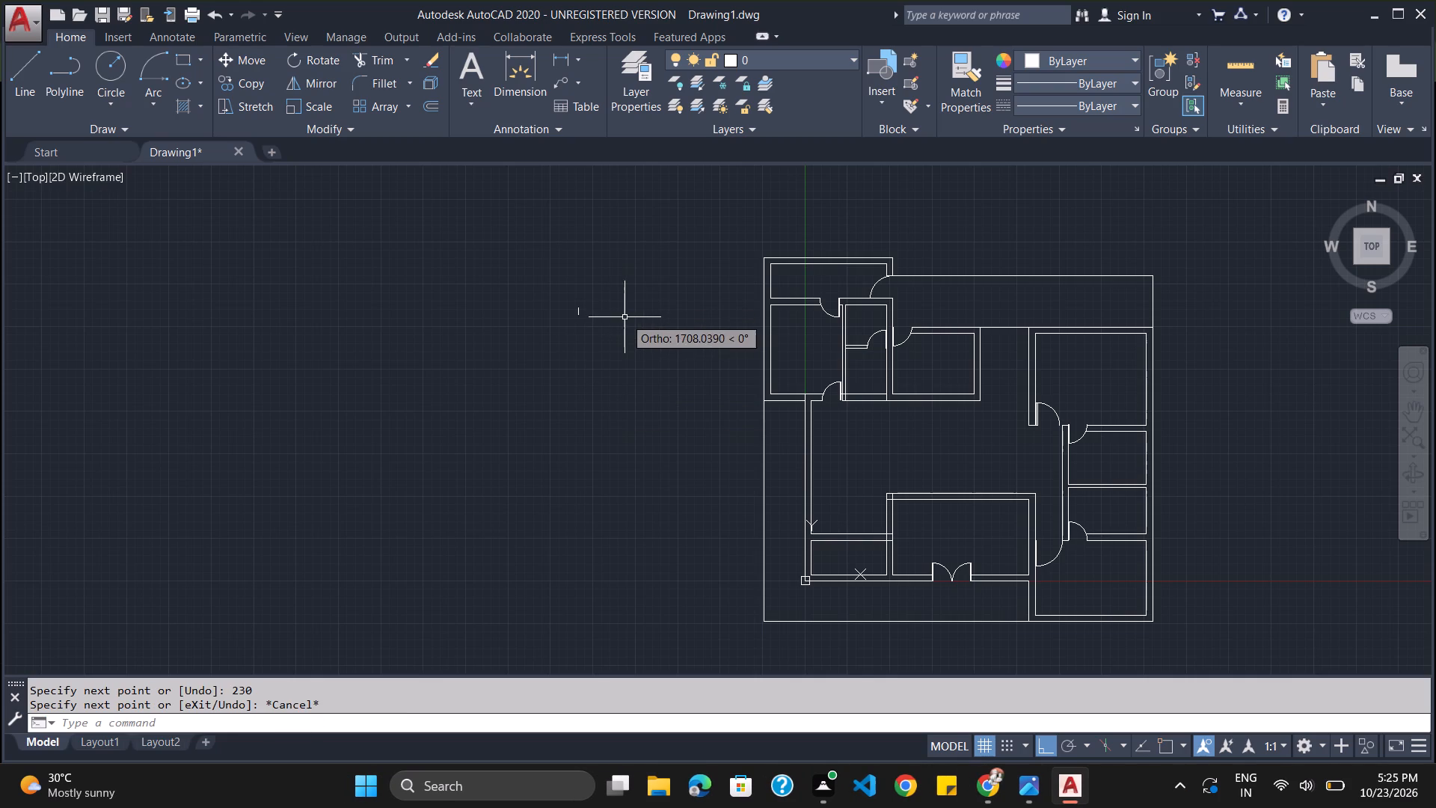
With object snap on, draw a 1500 long horizontal line eastward from the midpoint of the short vertical line.
left_click(18, 72)
scroll(585, 307, "up", 2)
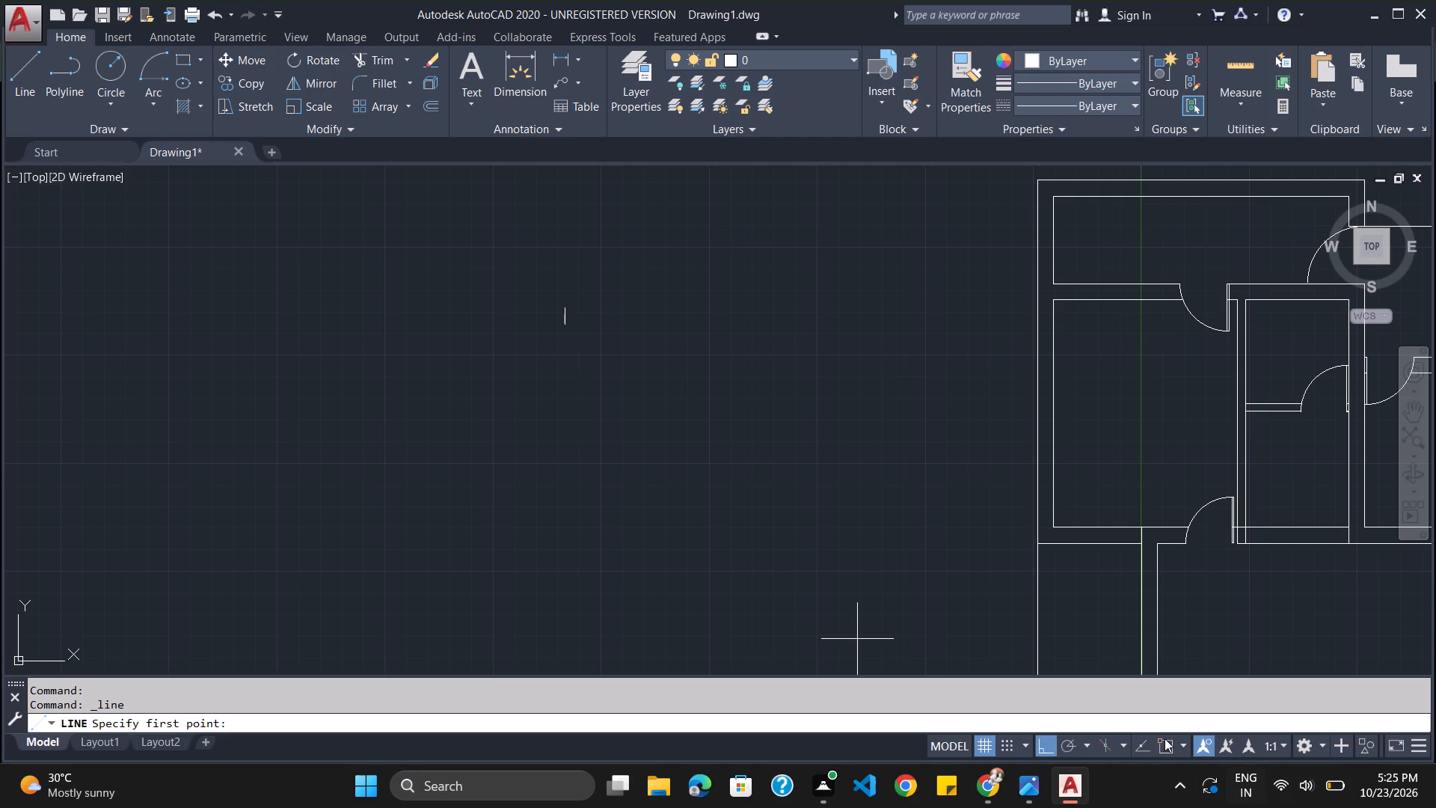
left_click(1165, 738)
left_click(559, 319)
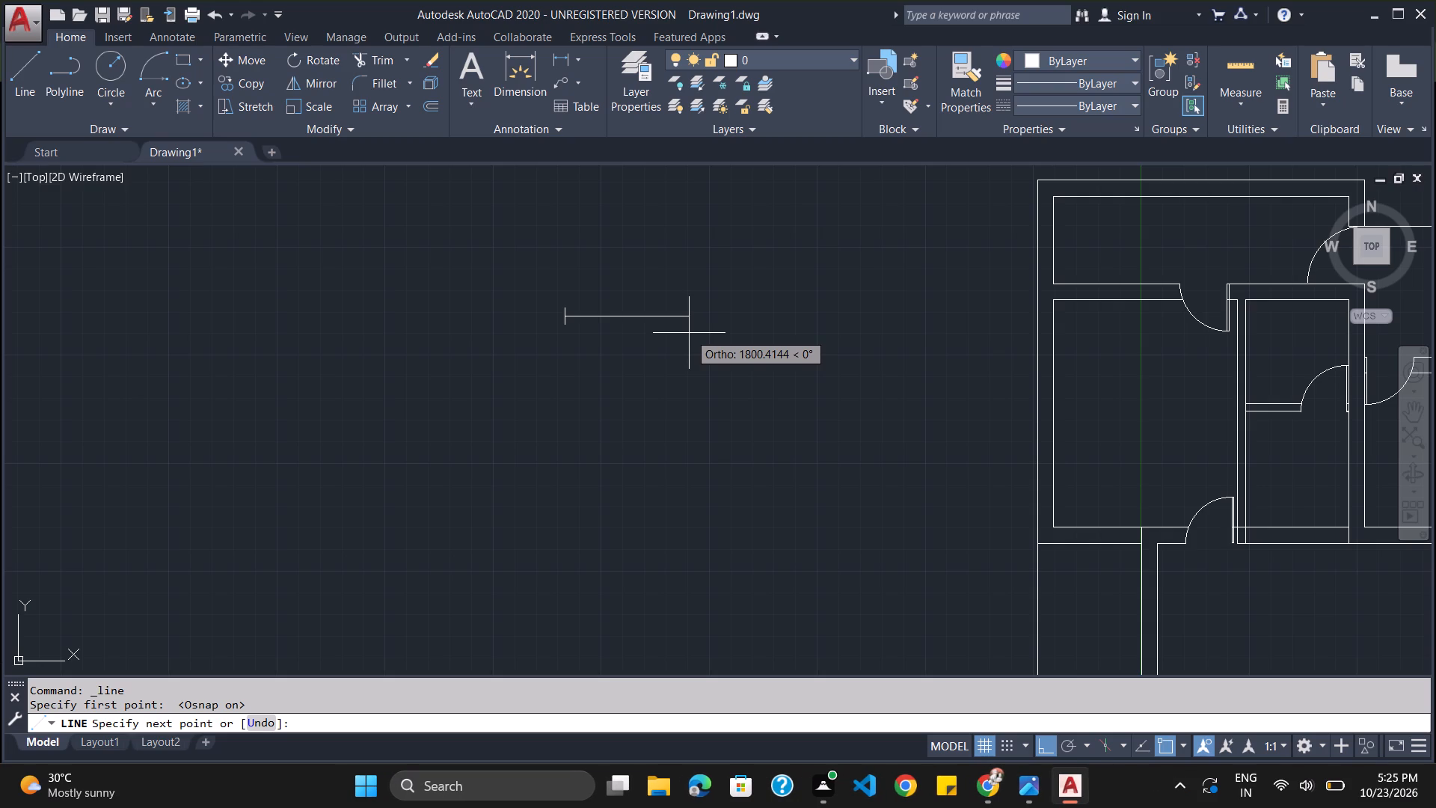
type("1500")
key("Return")
key("Escape")
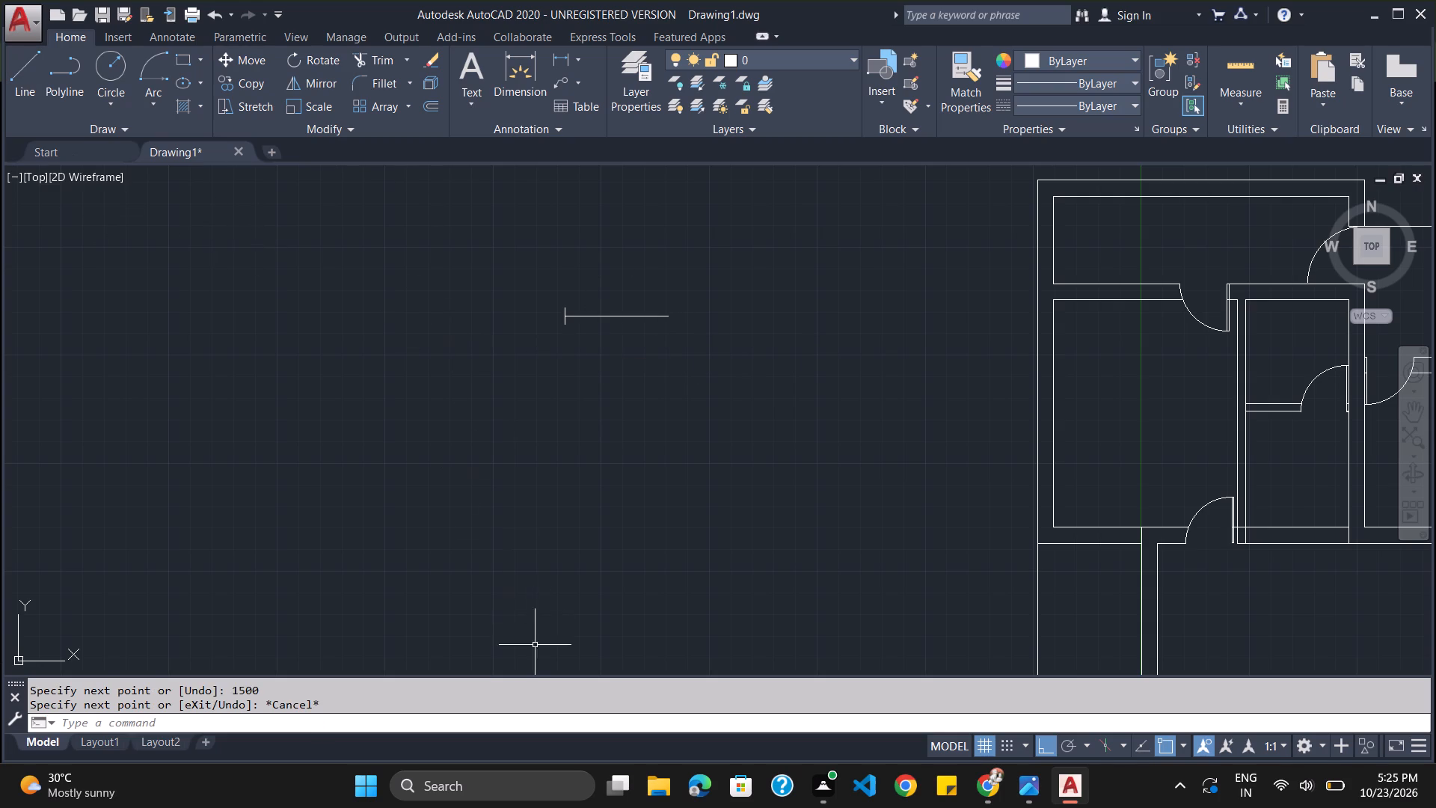
Offset the short vertical line by 1500 to the far end of the horizontal line, closing the window symbol.
left_click(541, 733)
left_click(545, 723)
key("o")
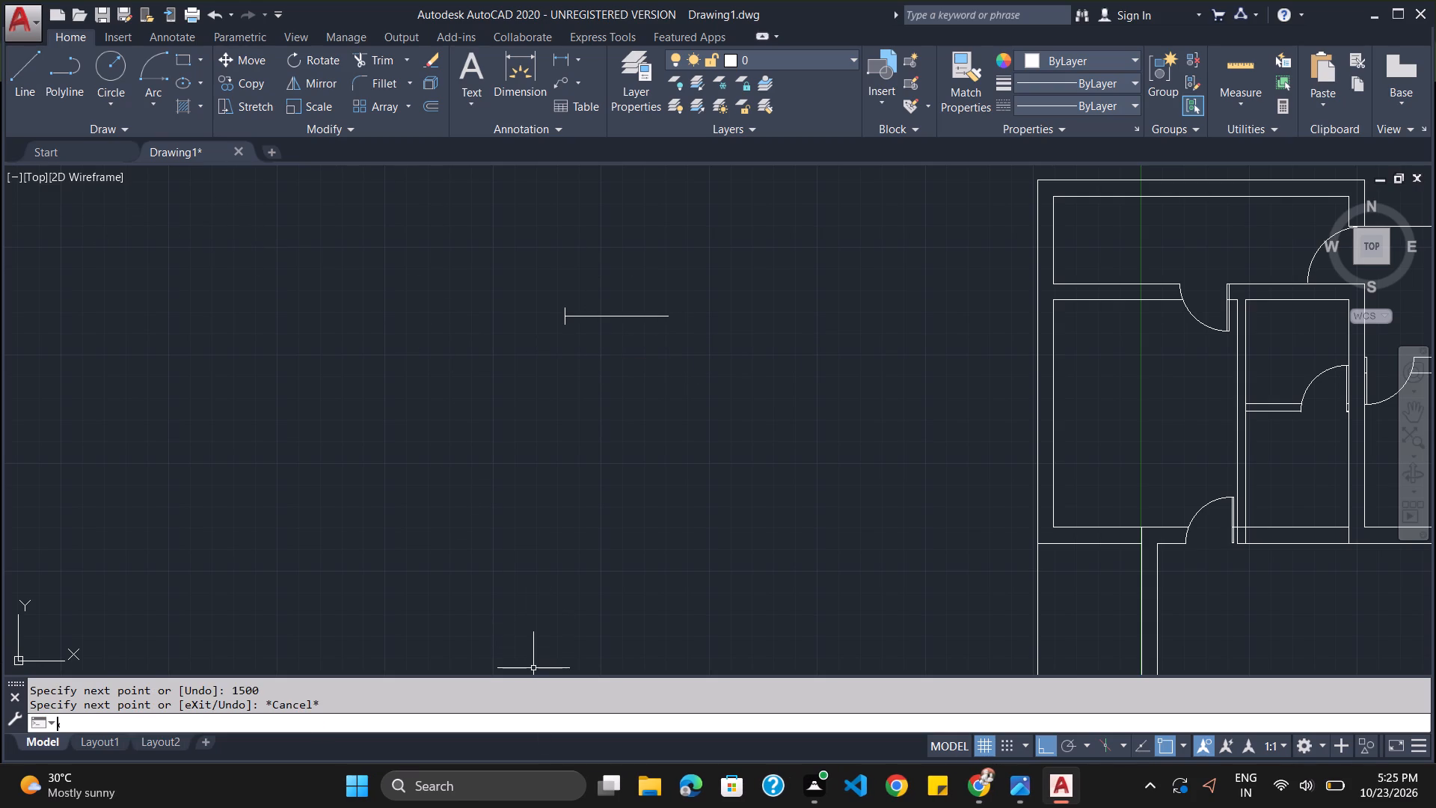
key("Return")
type("1500")
key("Return")
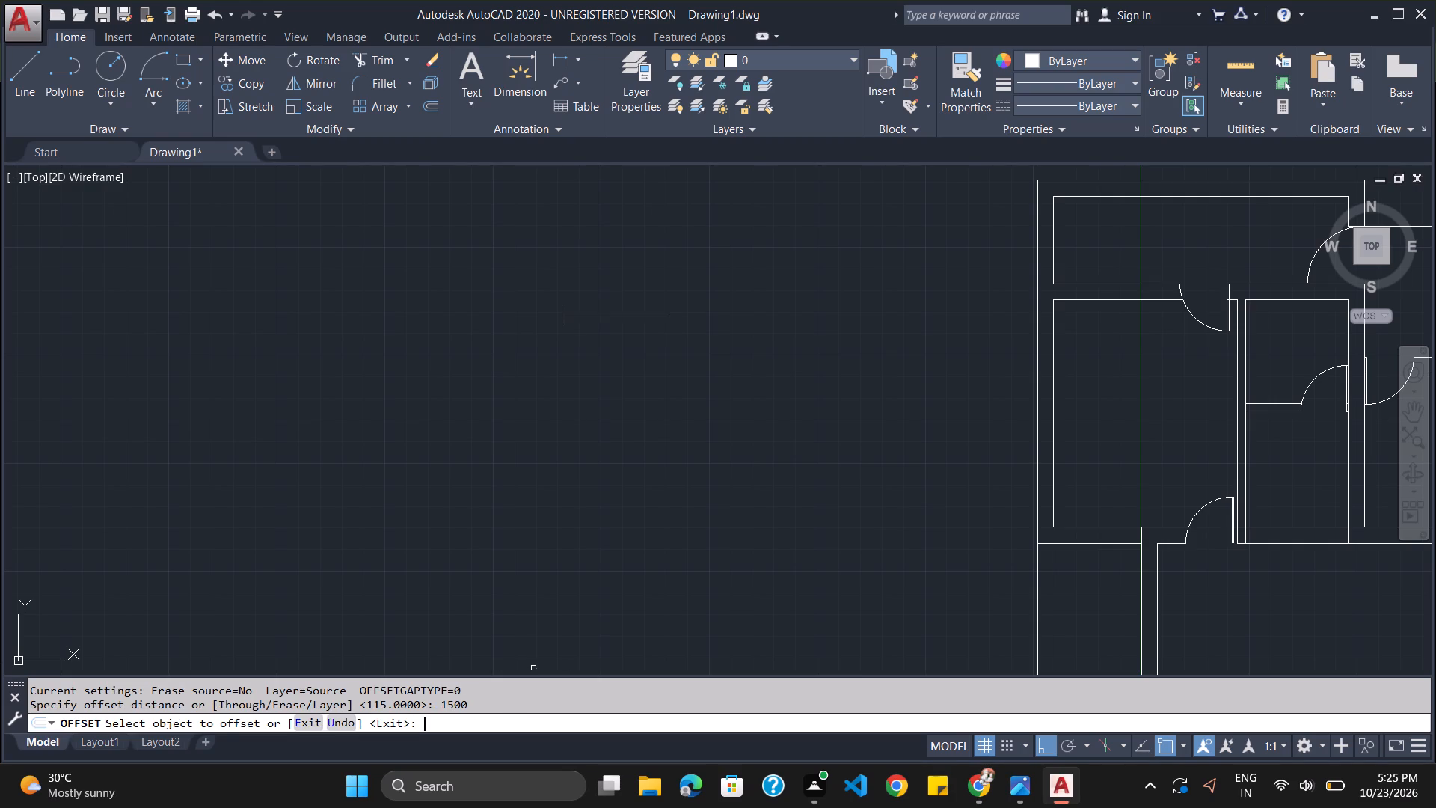
left_click(565, 312)
left_click(729, 307)
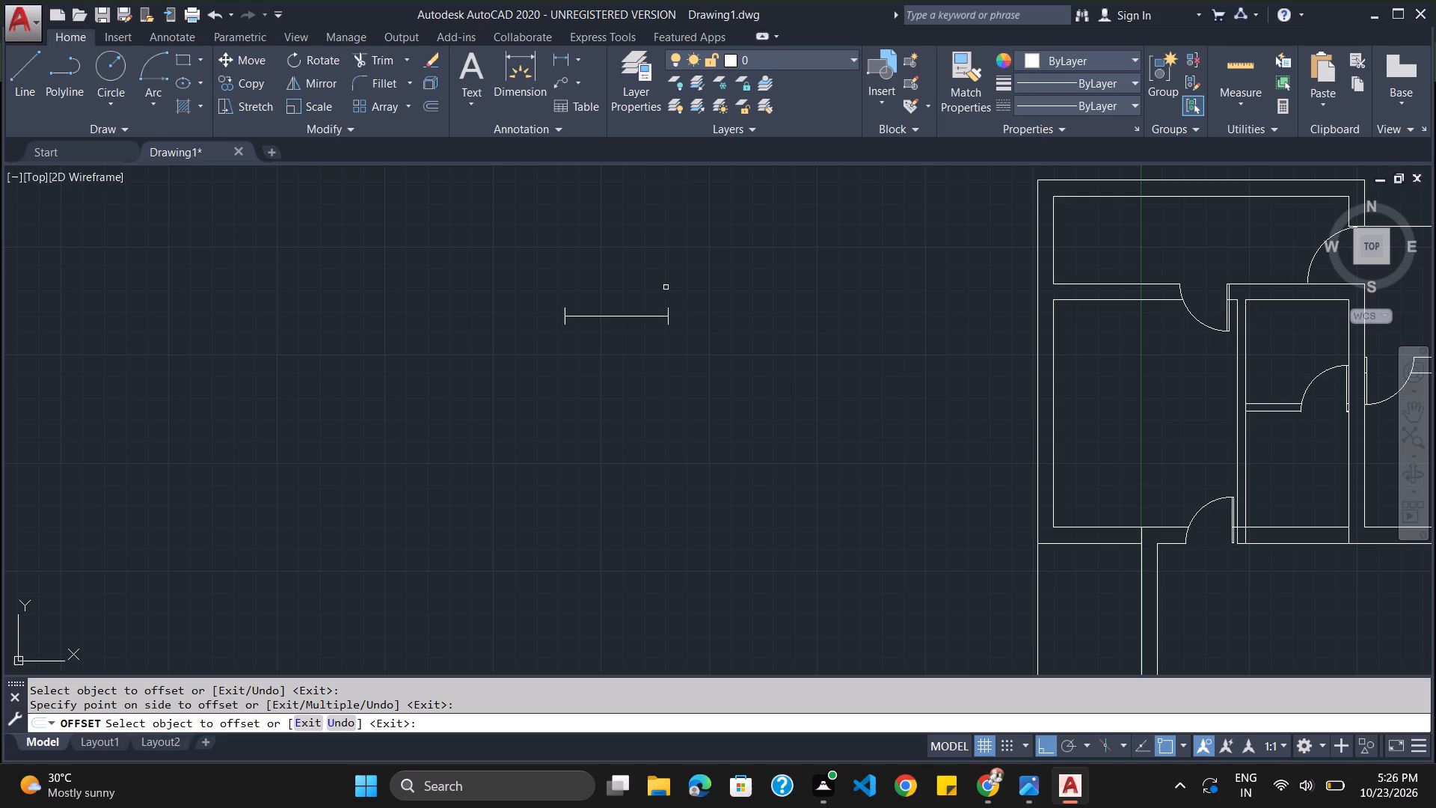
key("Escape")
Copy the three window symbol lines and, with object snap off, paste them into the north wall of the northwest room.
left_click_drag(648, 284, 331, 322)
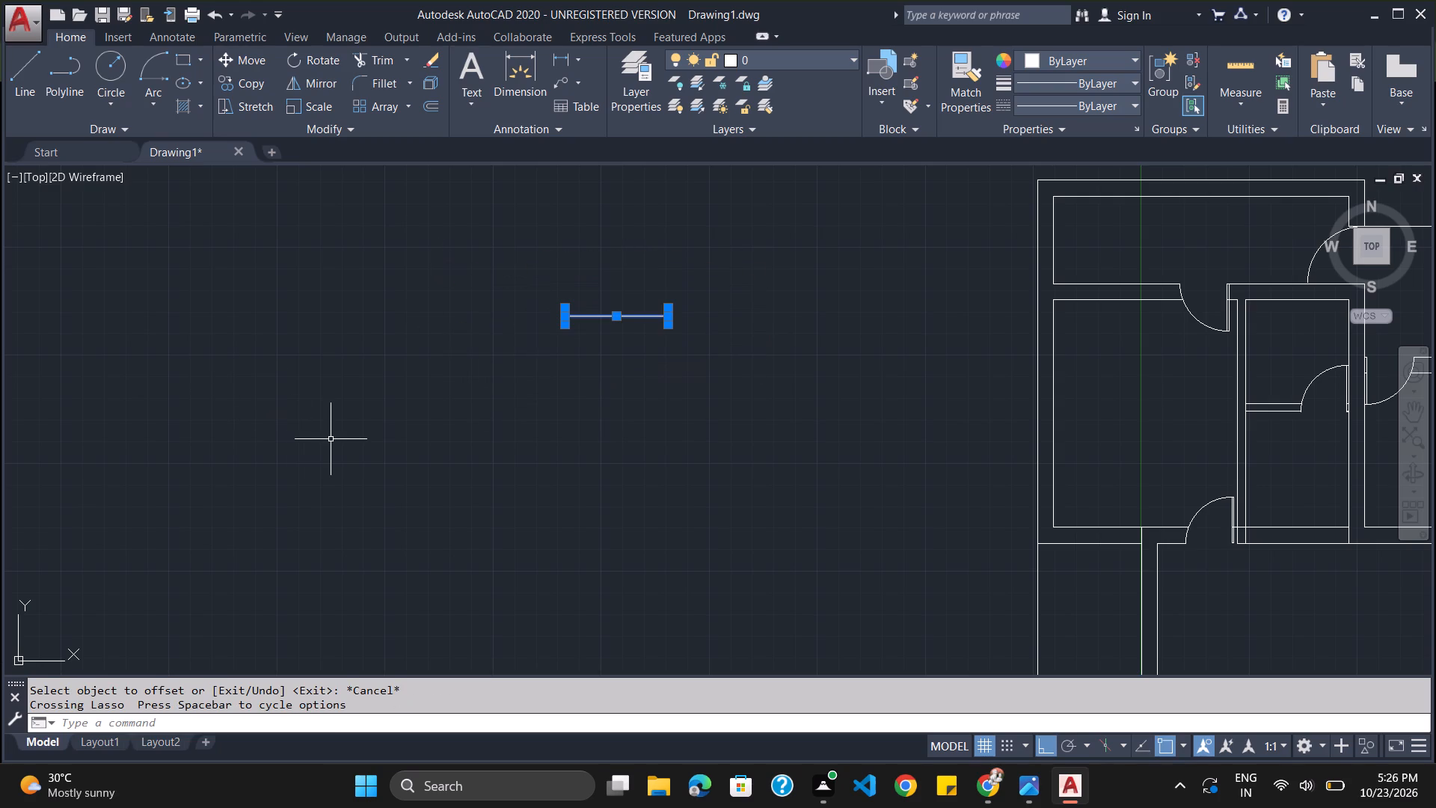
key("ctrl+c")
scroll(344, 471, "down", 4)
scroll(518, 401, "up", 2)
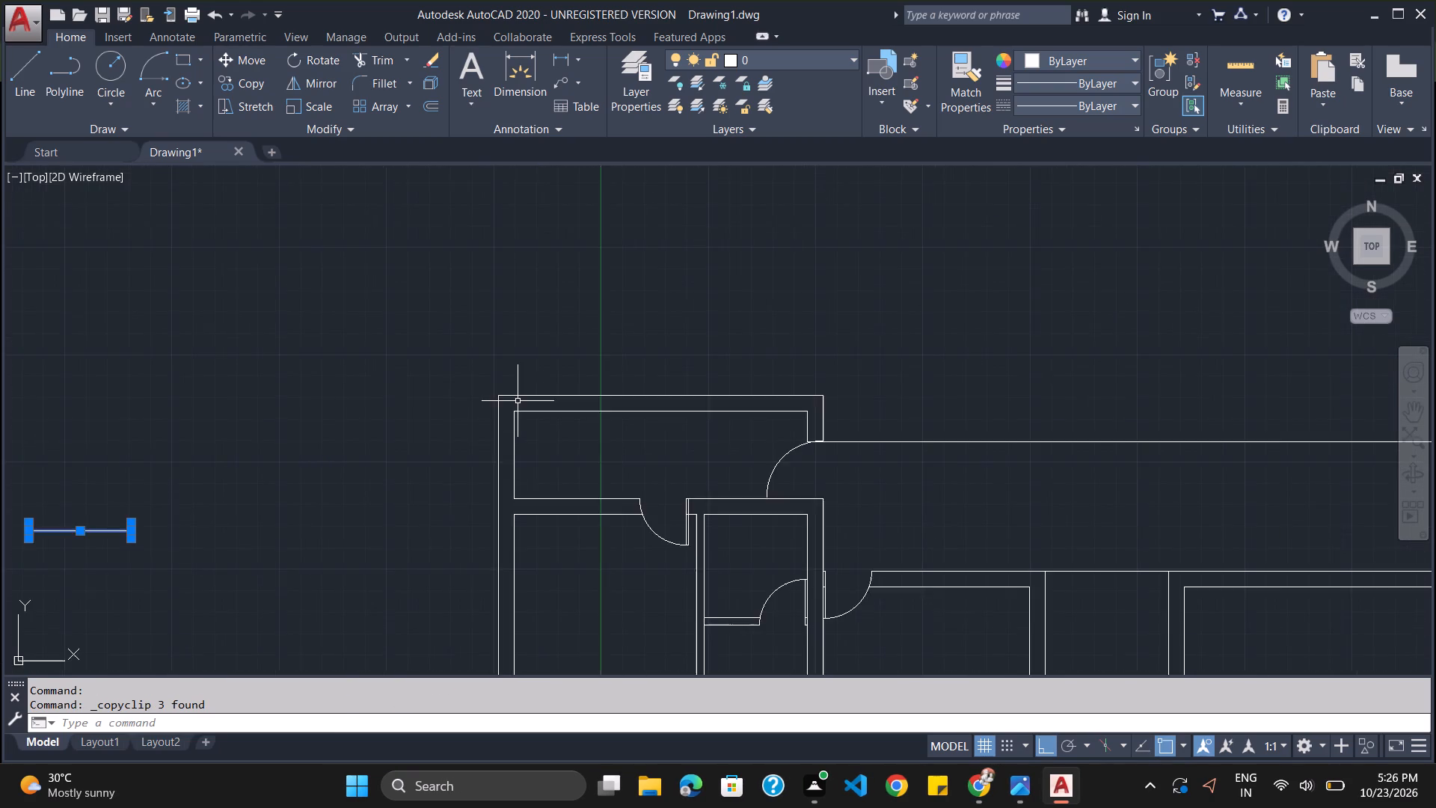
scroll(518, 401, "up", 3)
key("ctrl+v")
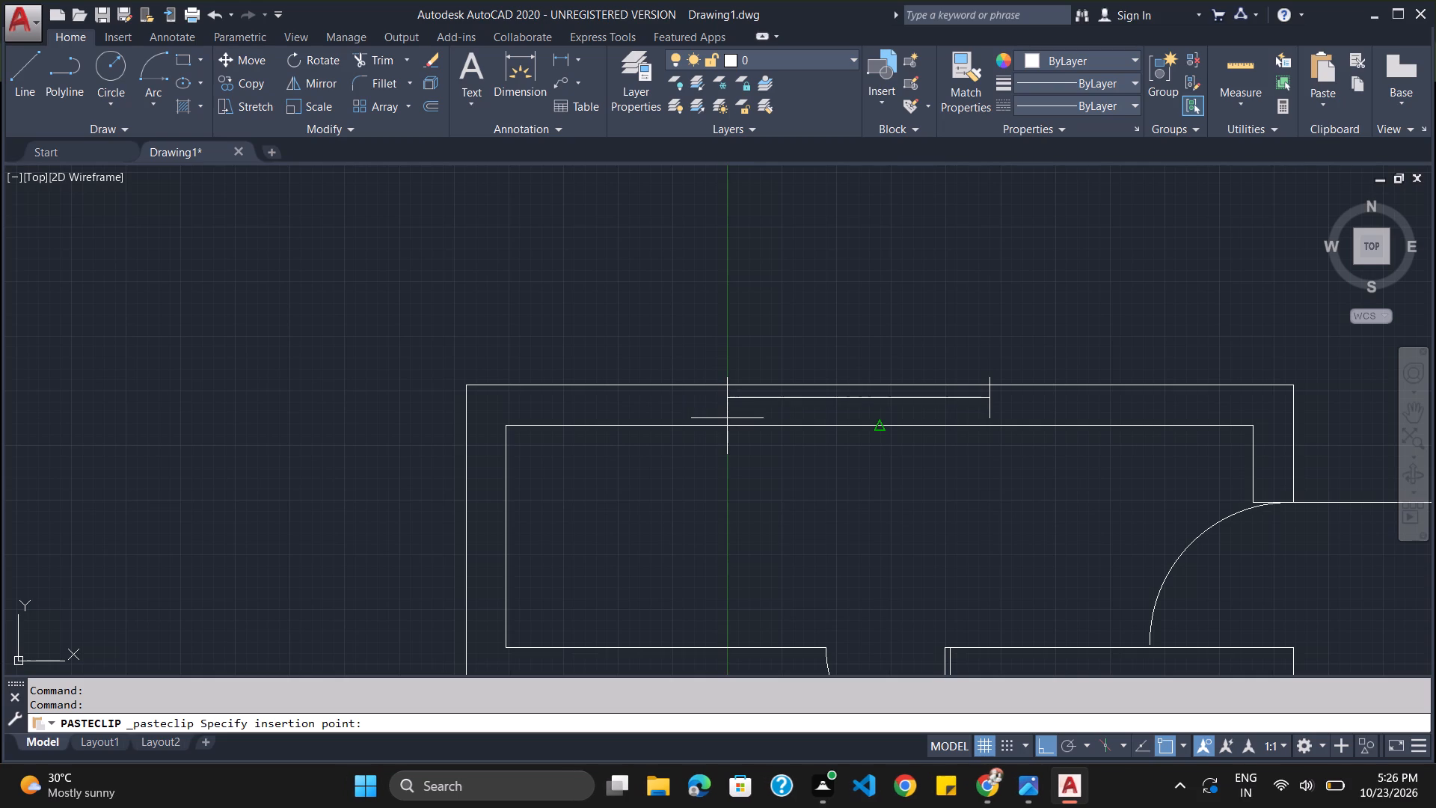
left_click(1161, 744)
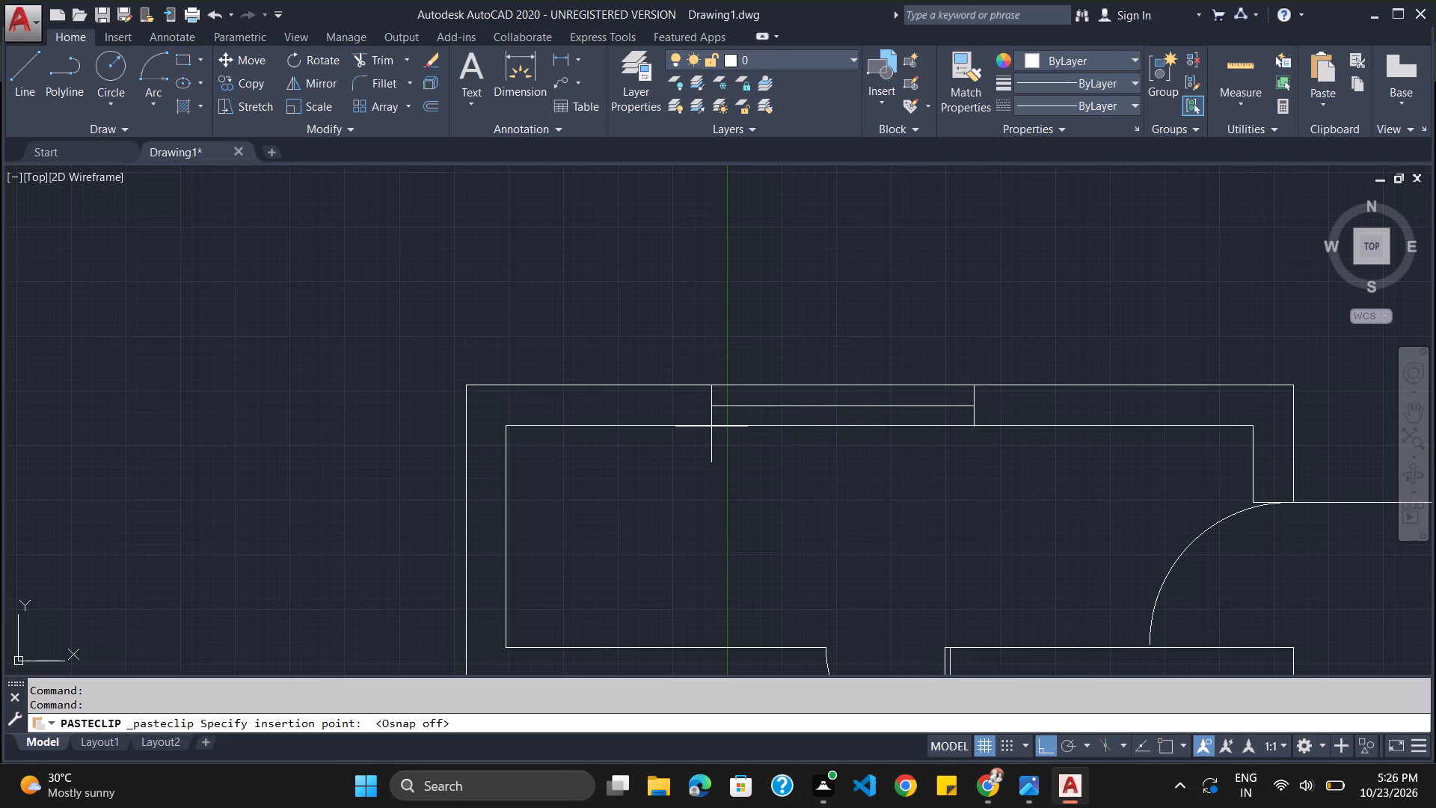
left_click(711, 426)
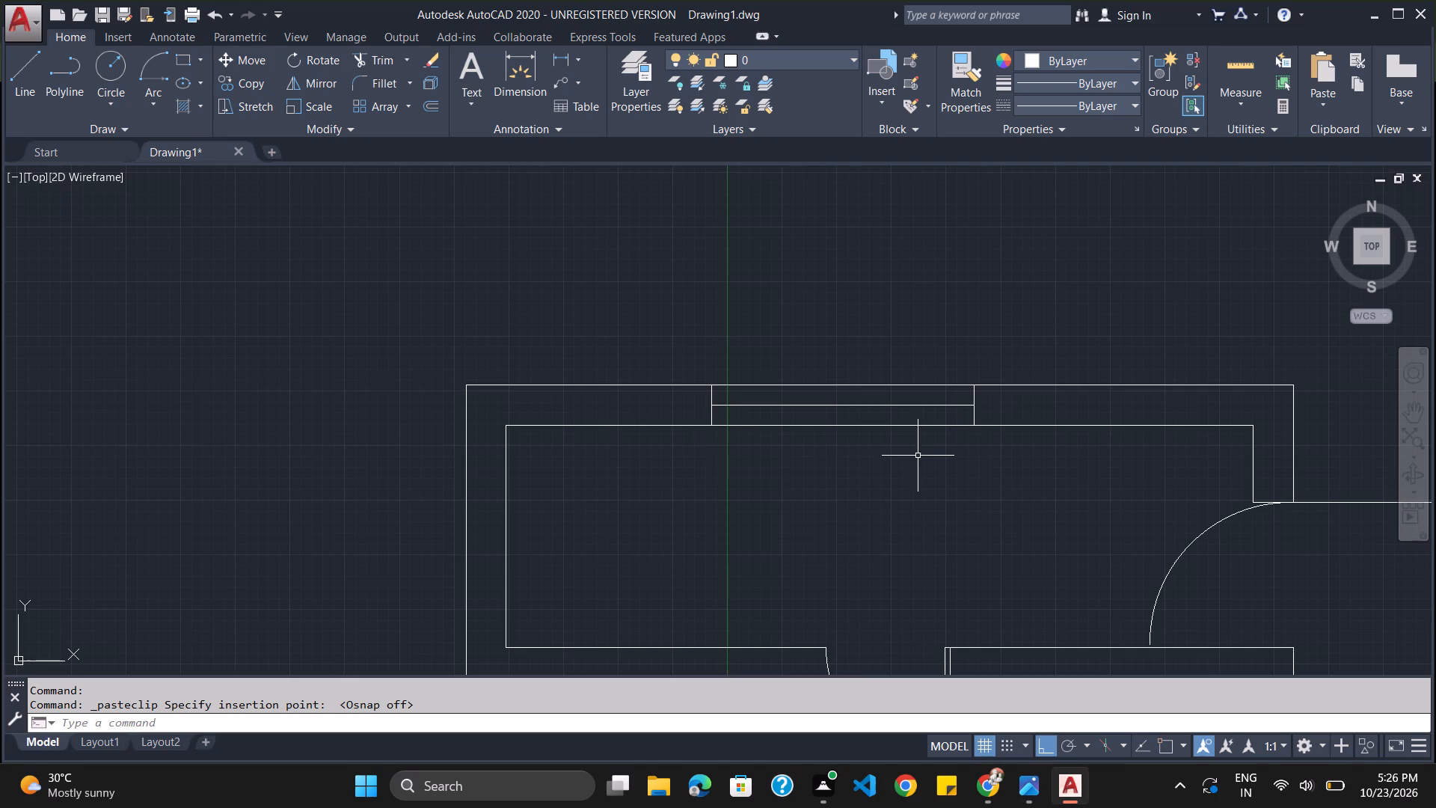
Paste another copy of the window symbol into the south wall of the small southwest room, west of the double door.
scroll(902, 465, "down", 6)
scroll(838, 549, "down", 1)
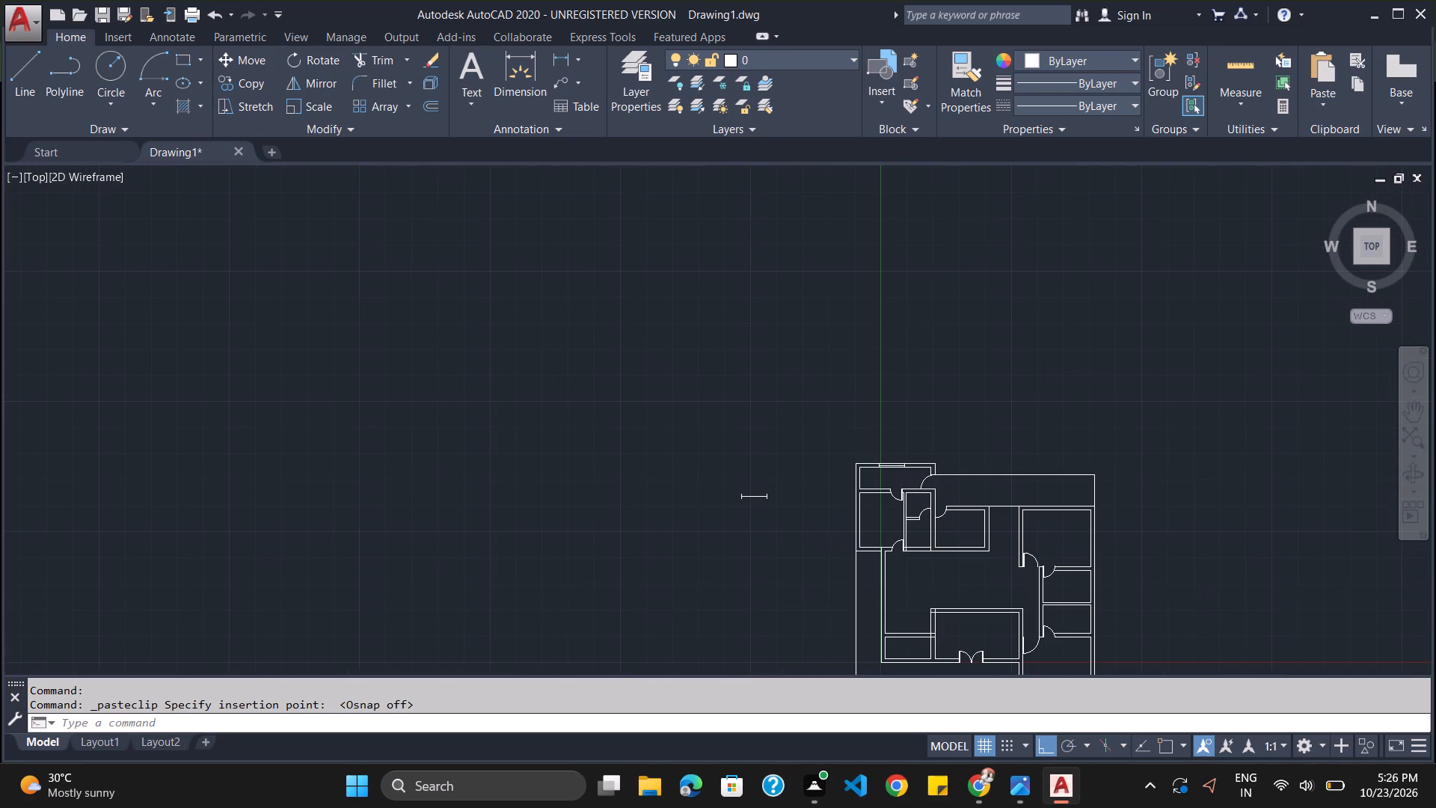
scroll(905, 574, "down", 2)
scroll(897, 608, "up", 6)
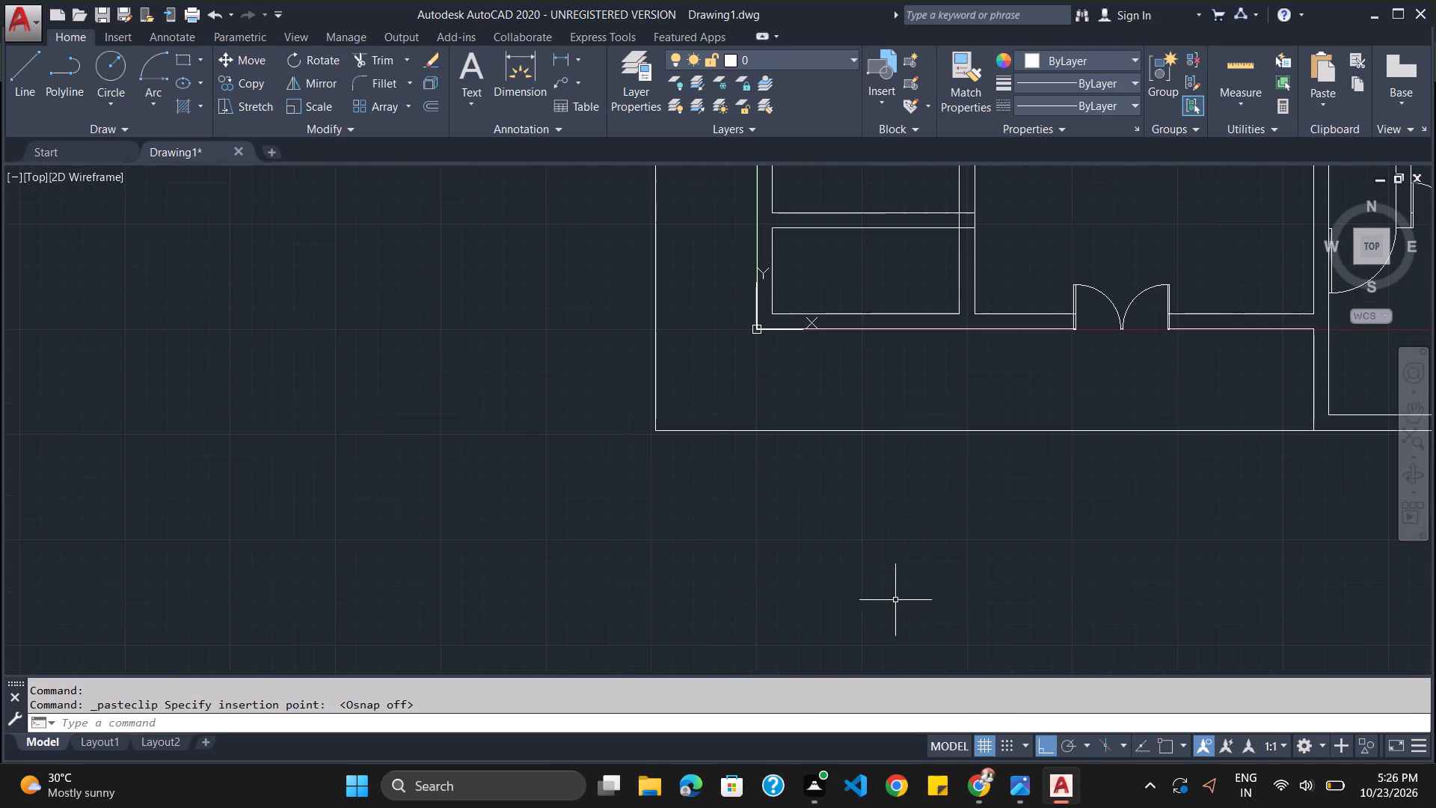
scroll(865, 284, "up", 3)
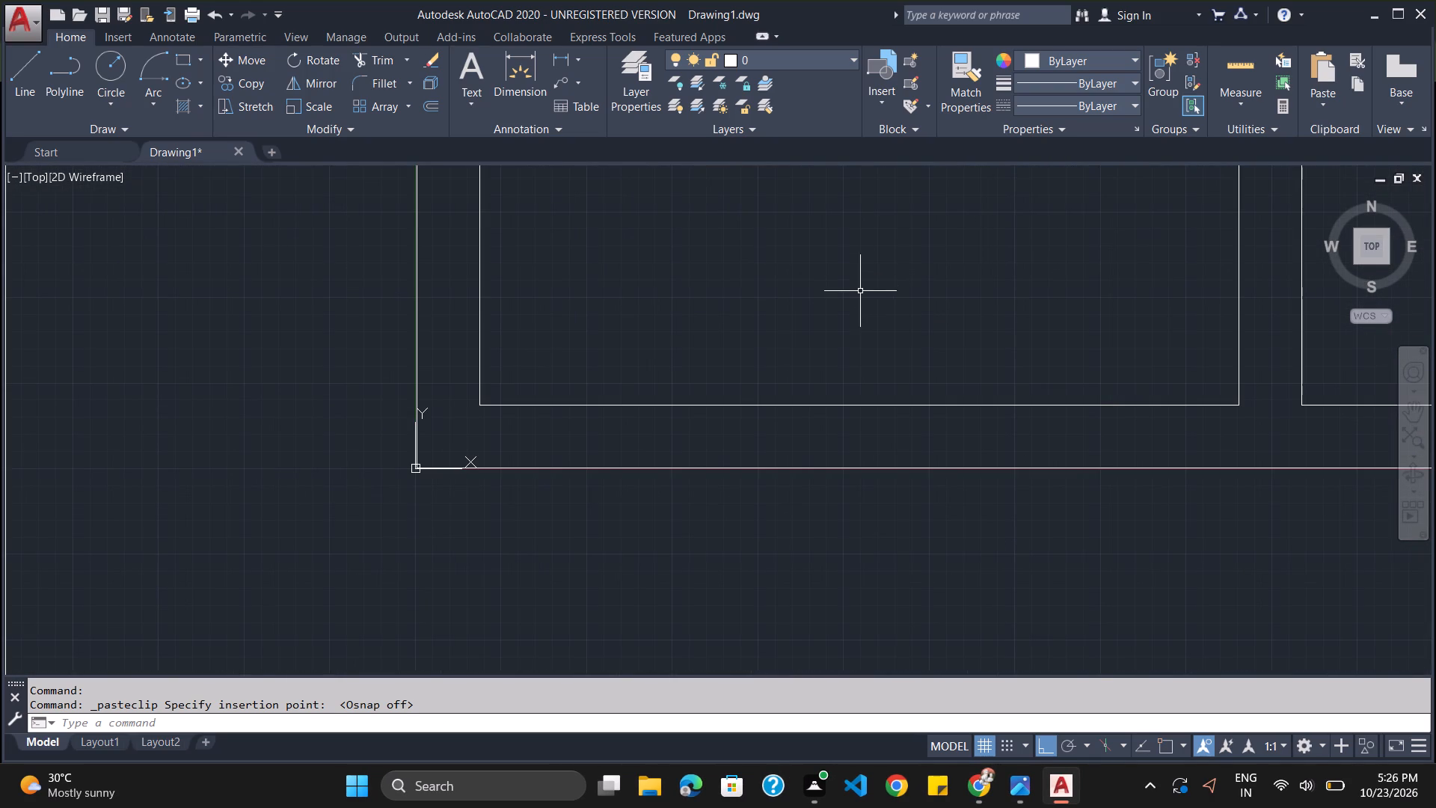
key("ctrl+v")
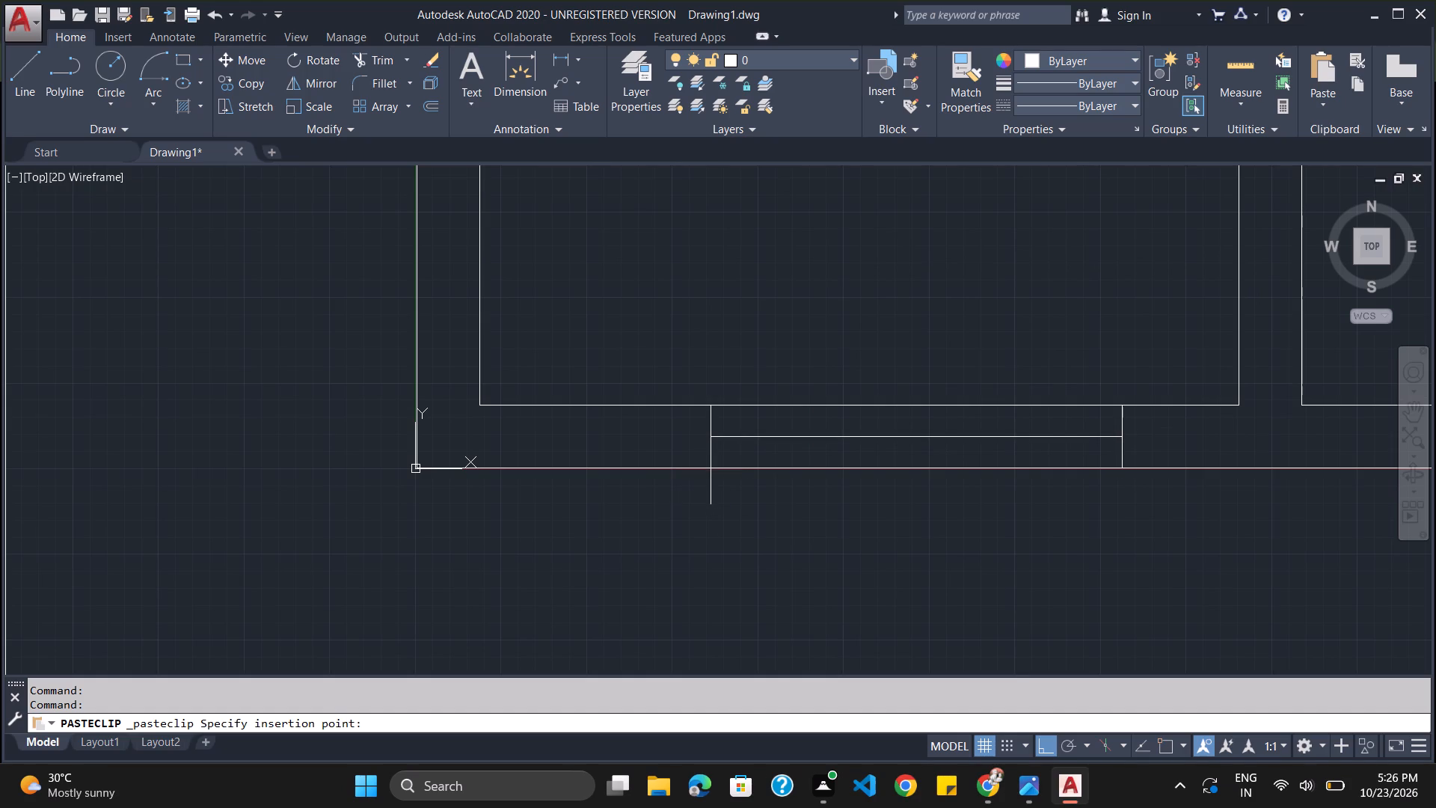
left_click(711, 468)
scroll(924, 477, "down", 3)
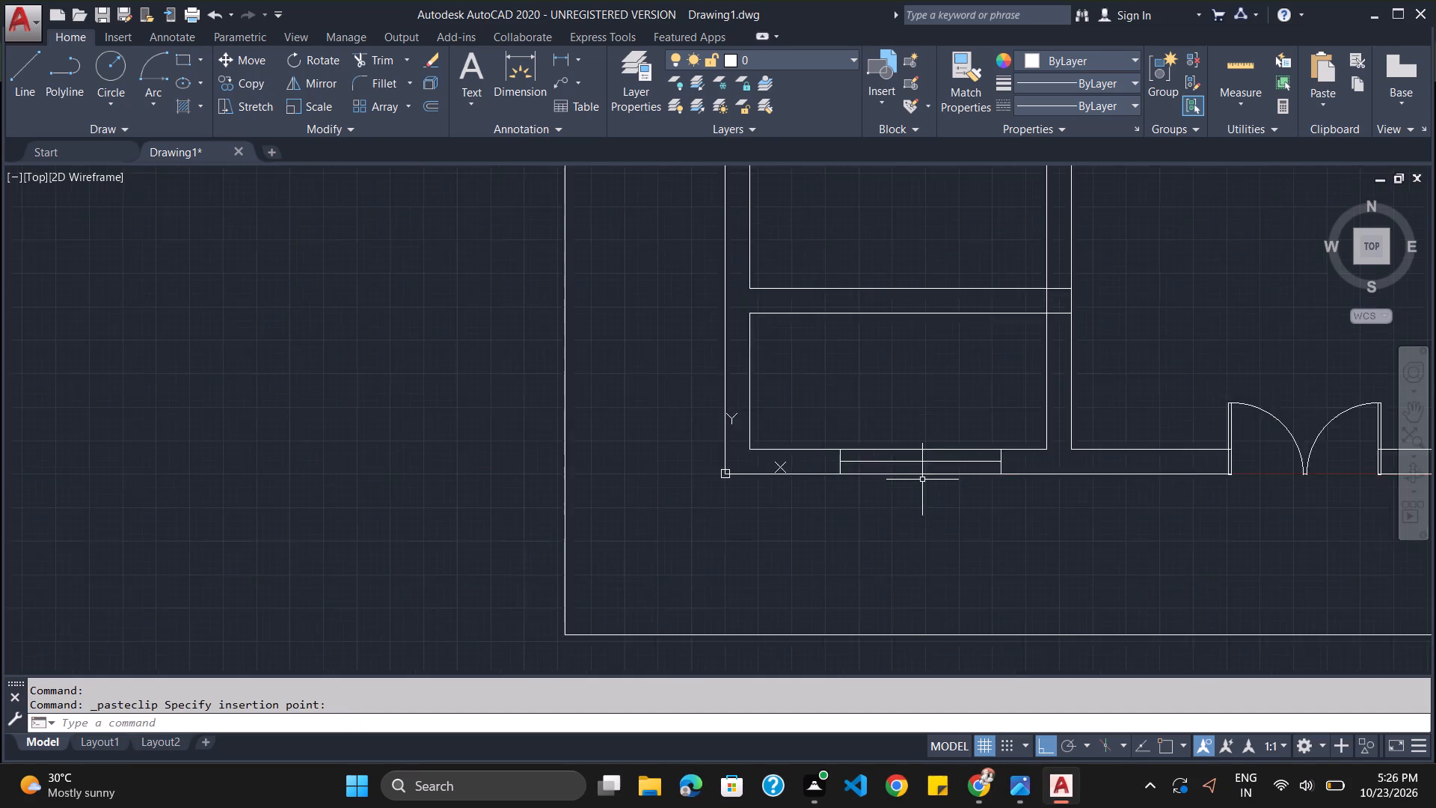
scroll(1156, 480, "down", 3)
scroll(1292, 457, "up", 3)
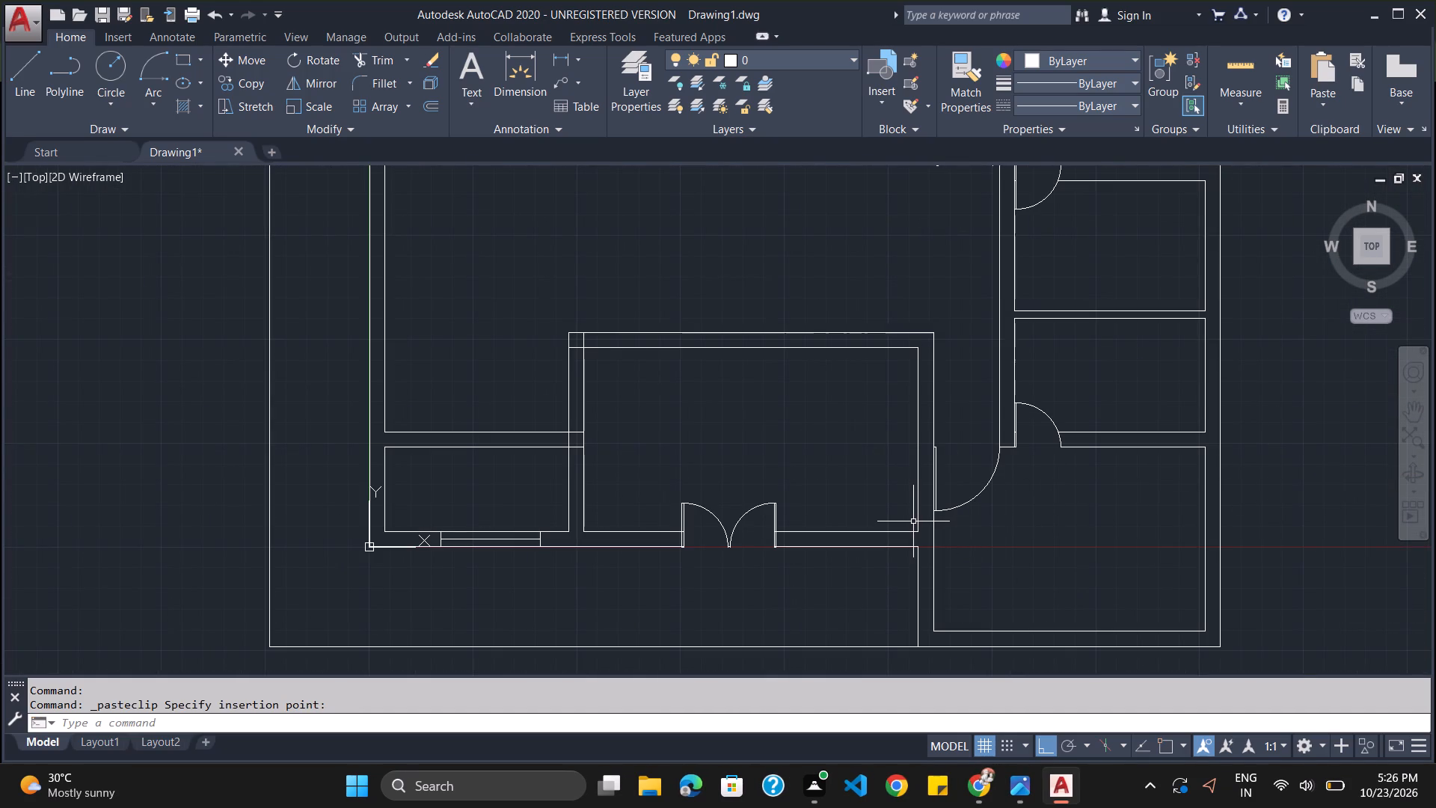
Paste a copy of the window symbol into the south wall, between the double door and the wall's east corner.
scroll(1045, 530, "down", 1)
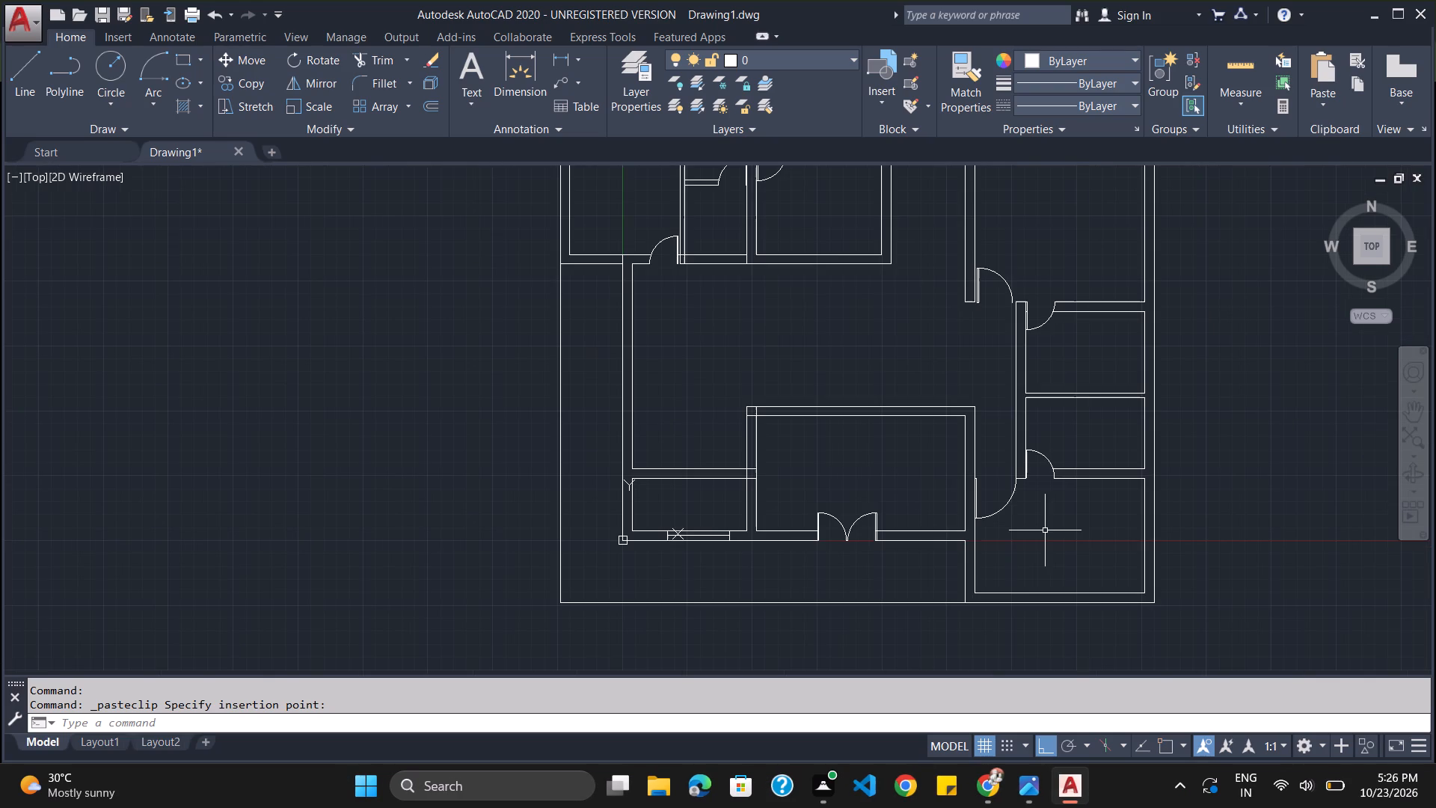
scroll(956, 547, "up", 2)
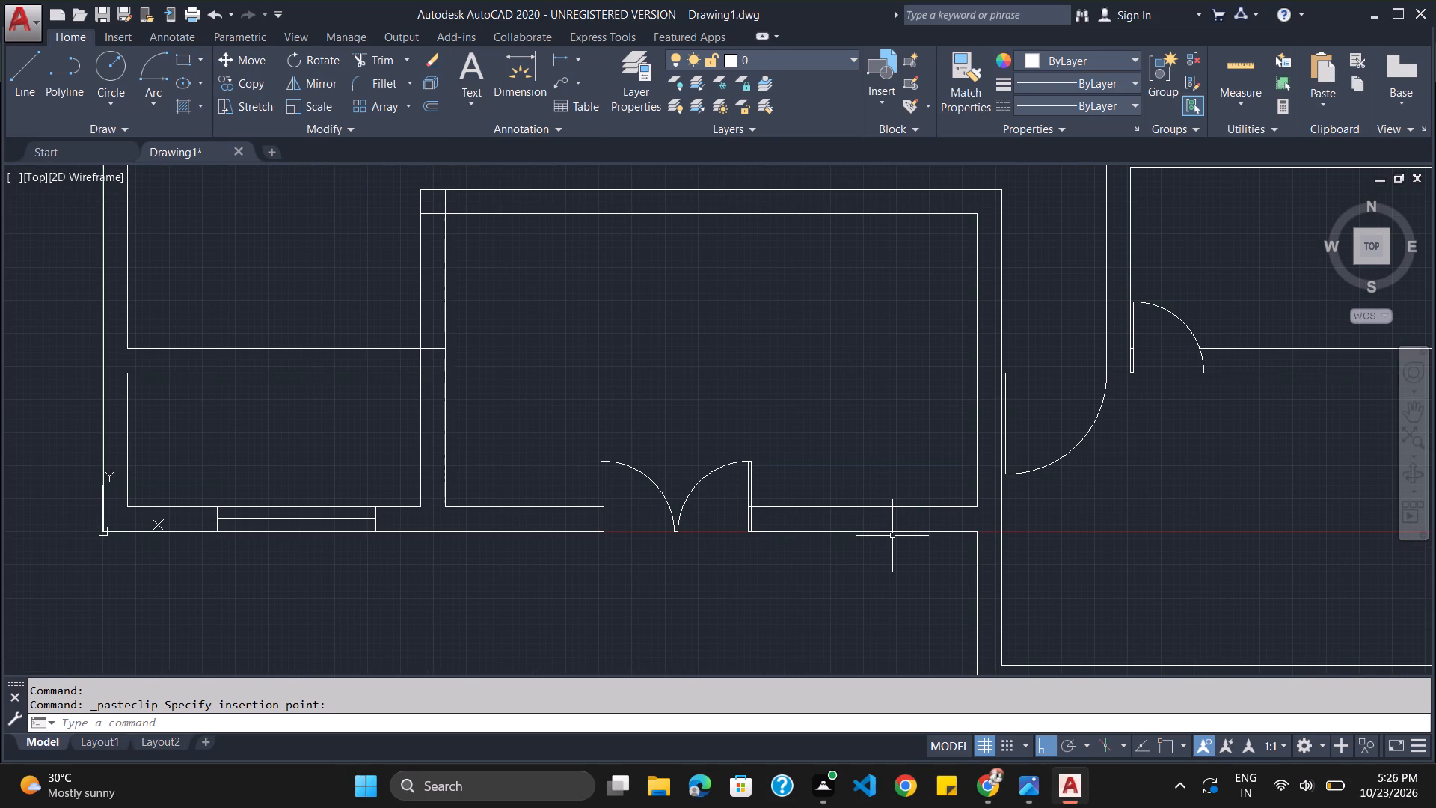
key("ctrl+v")
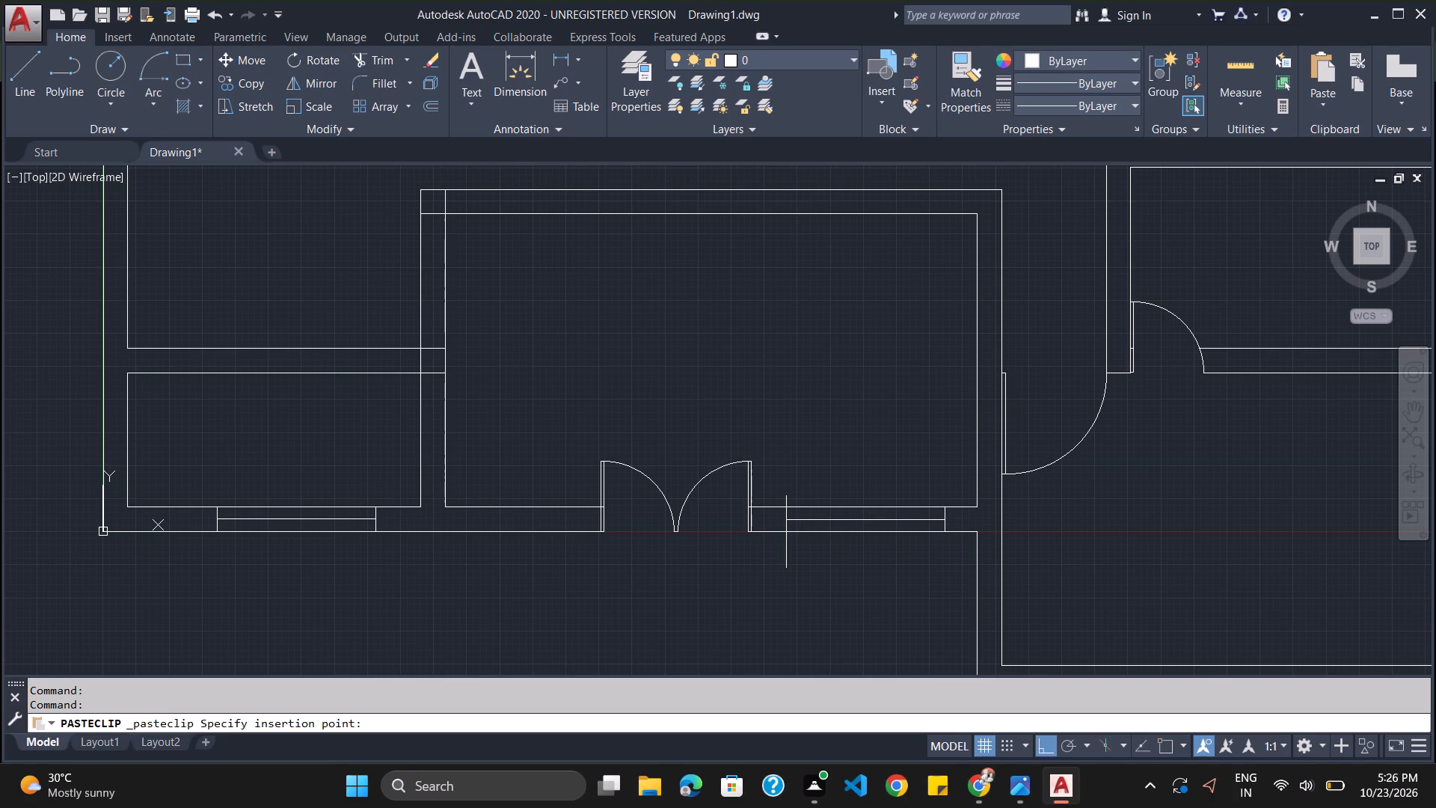
left_click(786, 532)
Paste another window symbol into the south wall of the southeast room, near its middle.
scroll(817, 439, "down", 1)
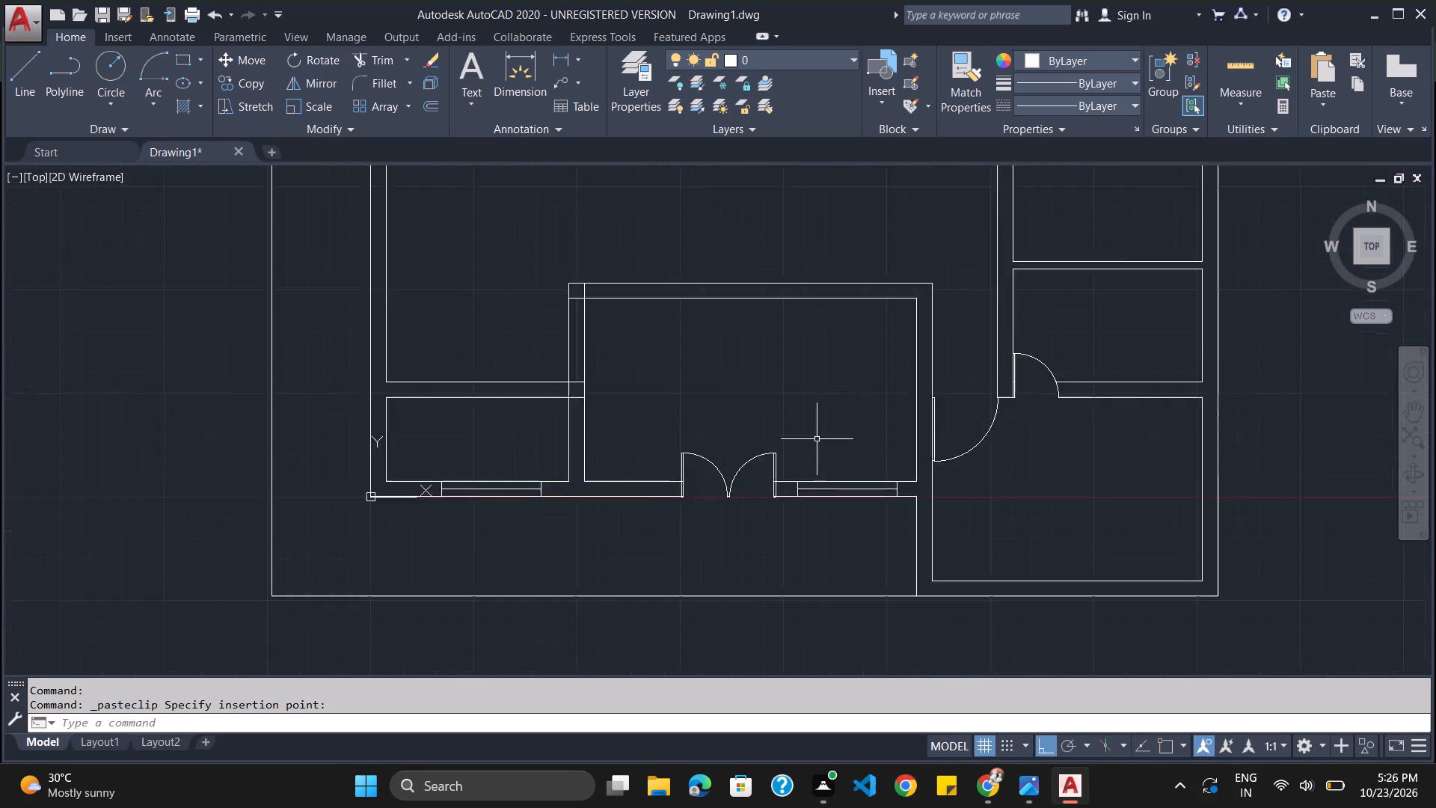
scroll(817, 439, "down", 2)
scroll(1022, 480, "up", 3)
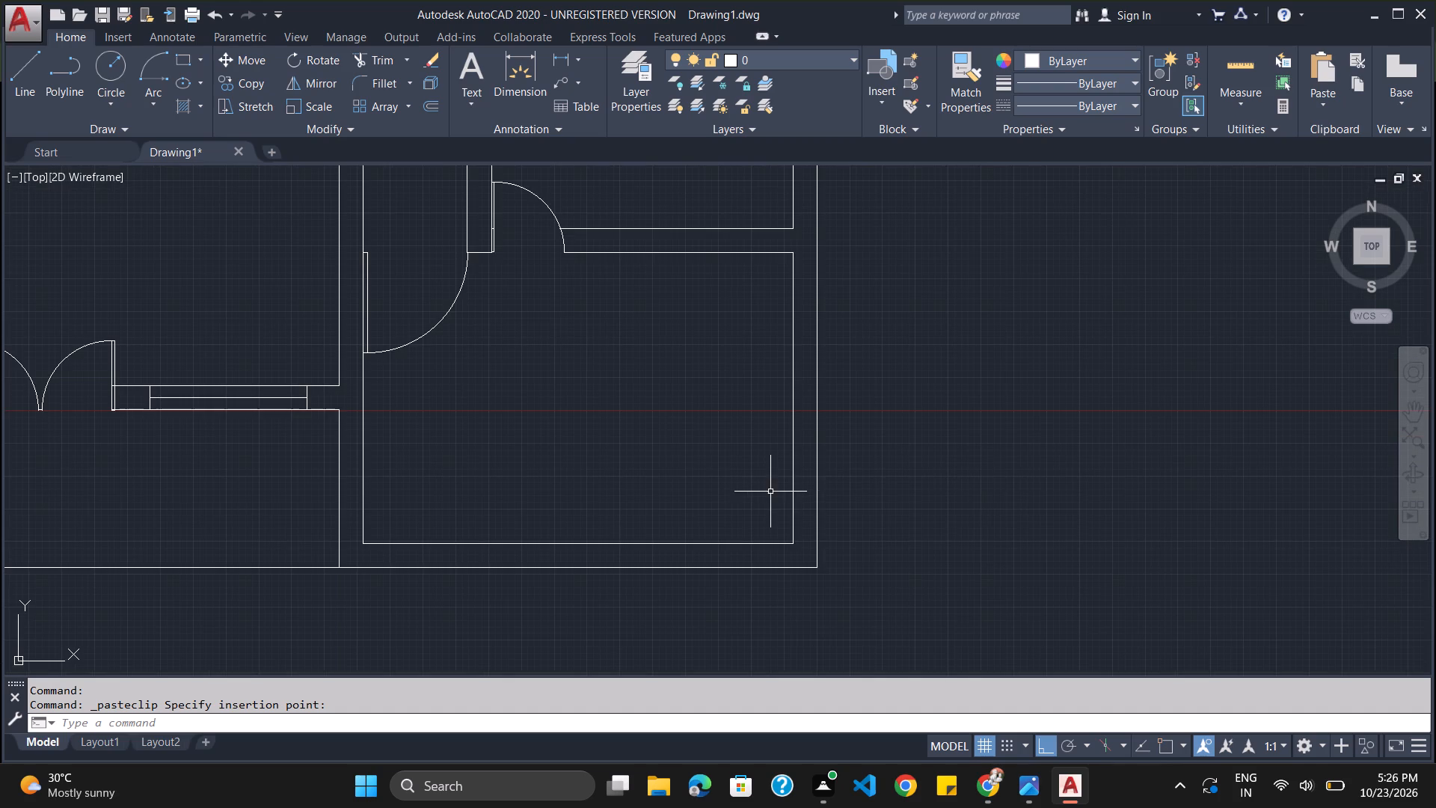
scroll(770, 492, "down", 1)
scroll(675, 558, "up", 2)
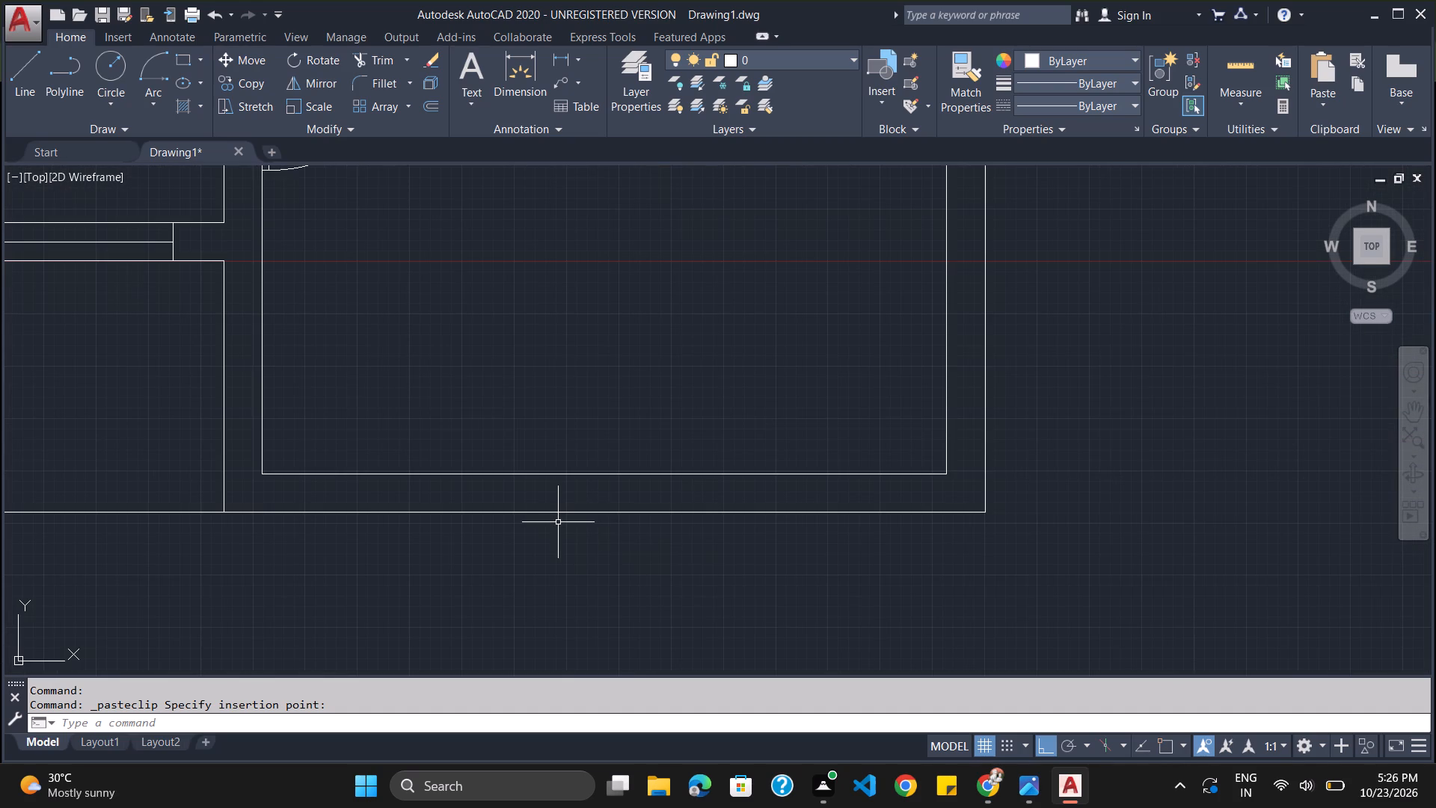
key("ctrl+v")
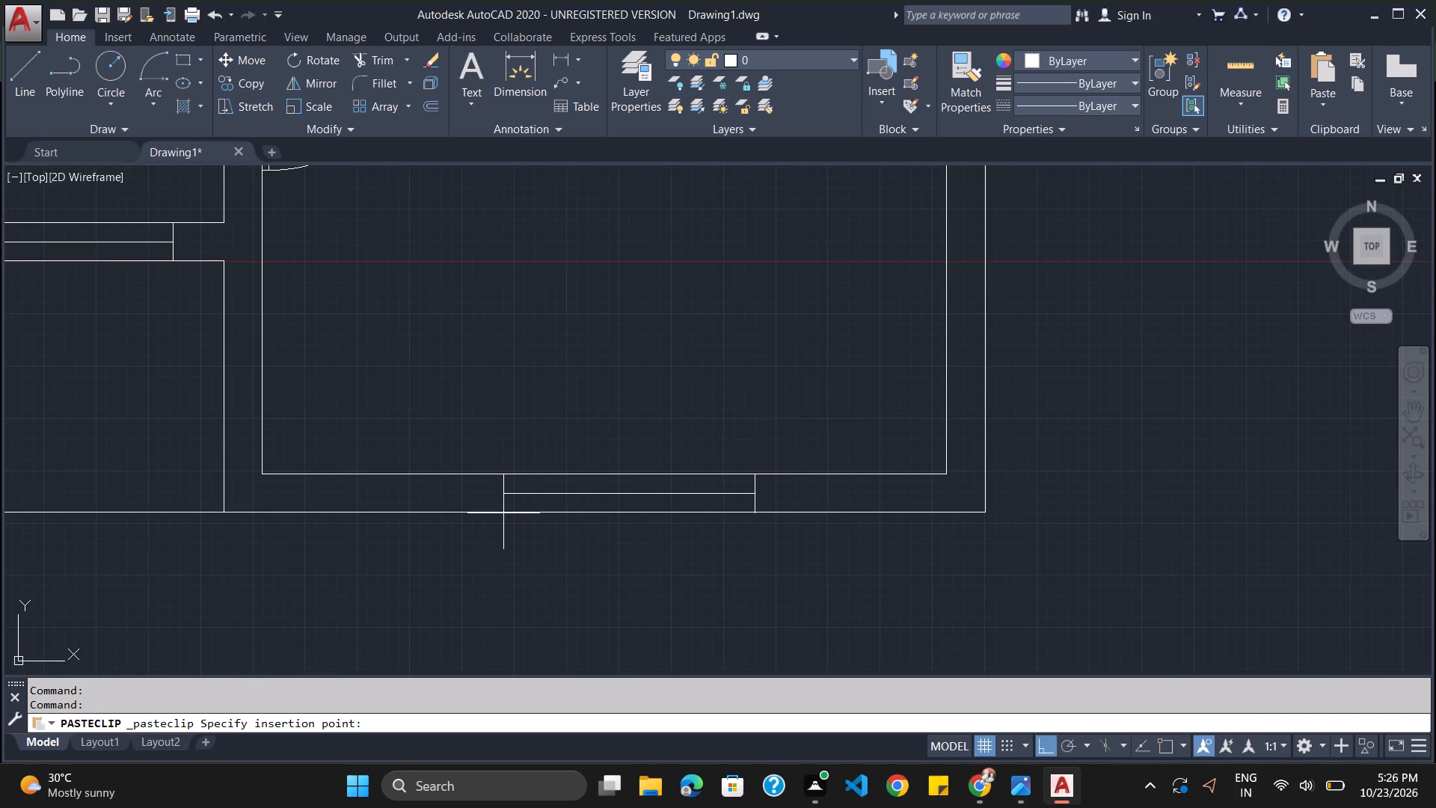
left_click(503, 512)
Paste a window symbol into the north wall of the north-central room, just east of its door.
scroll(766, 487, "down", 3)
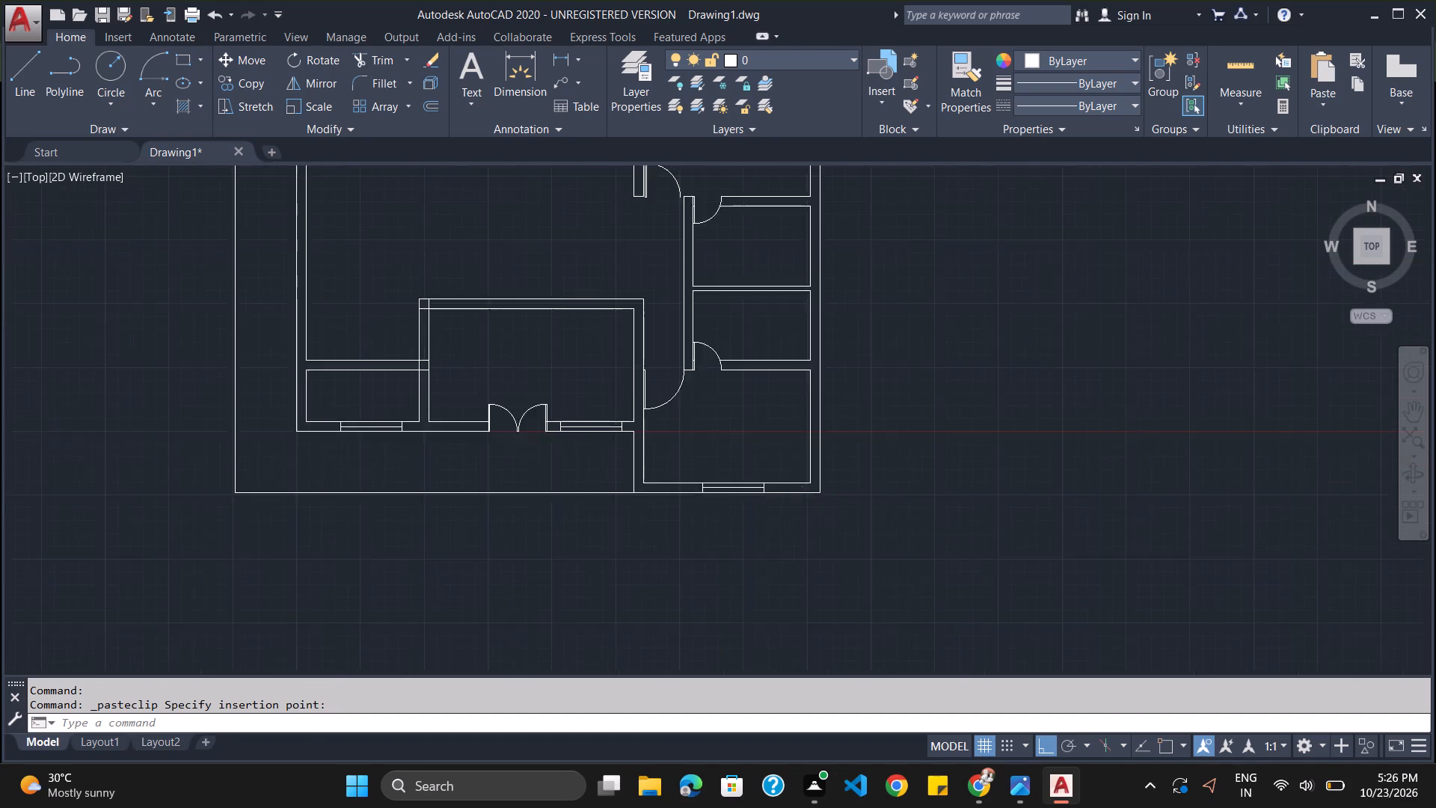
scroll(766, 487, "down", 2)
scroll(639, 346, "up", 2)
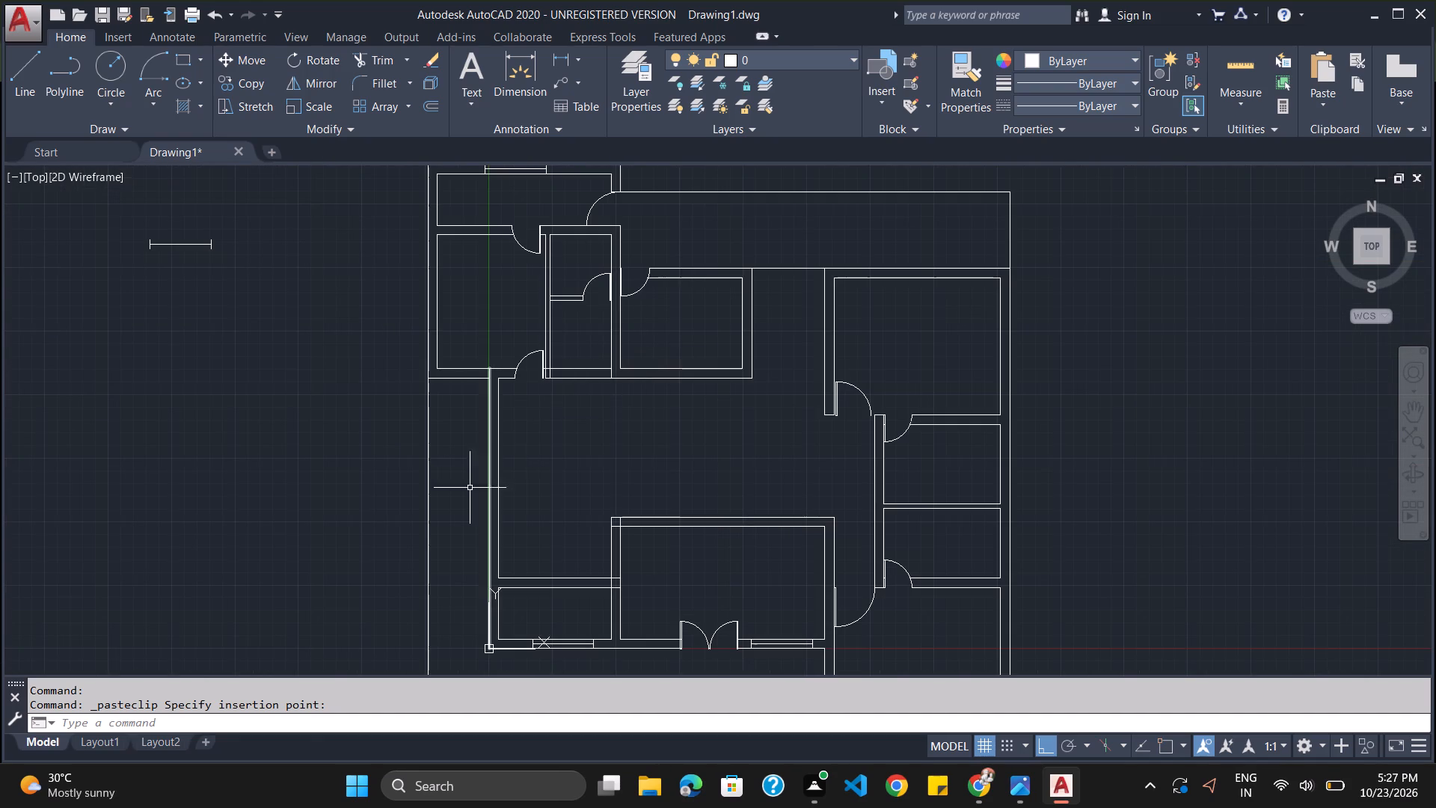
scroll(469, 570, "up", 2)
scroll(482, 564, "down", 4)
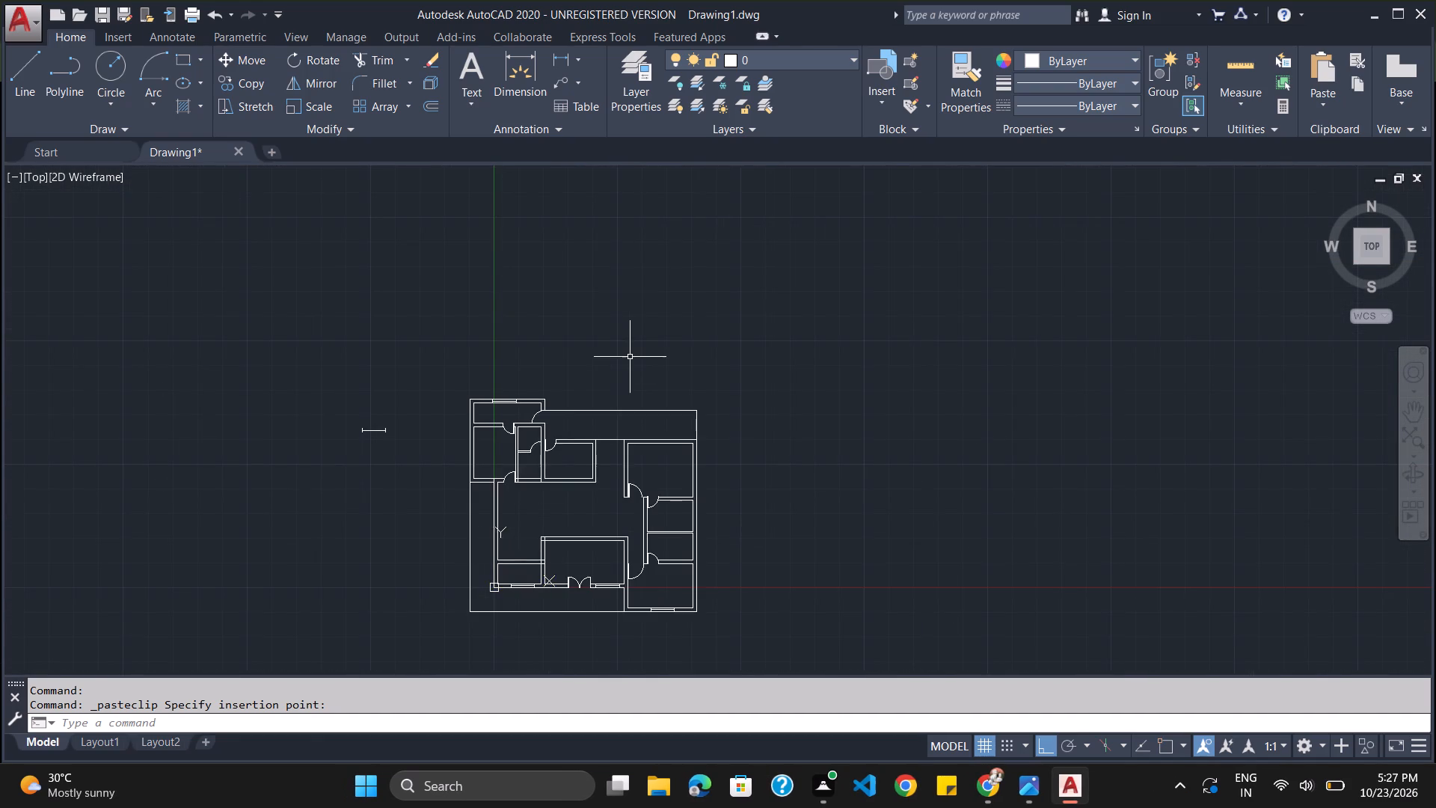
scroll(630, 357, "up", 1)
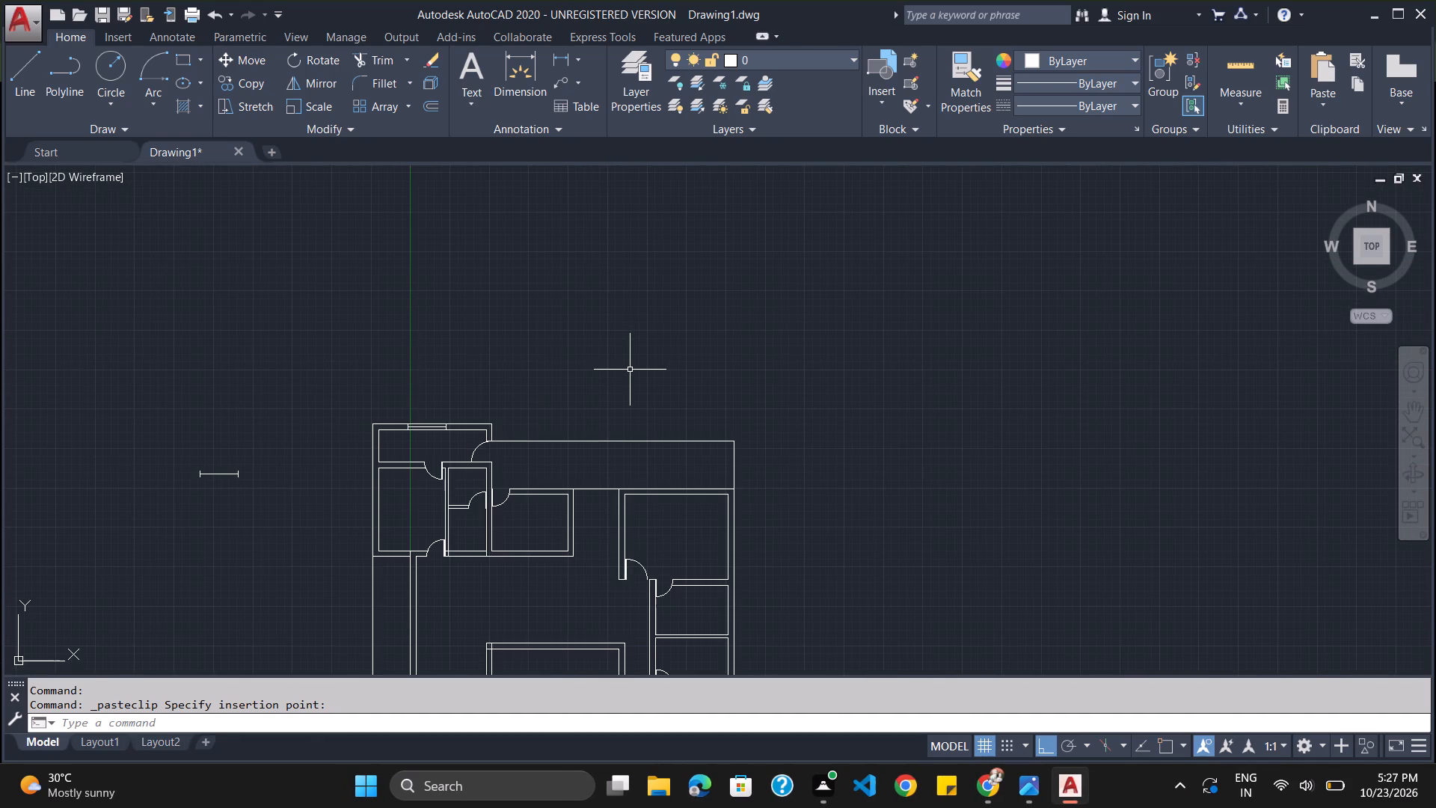
key("ctrl+v")
scroll(527, 490, "up", 4)
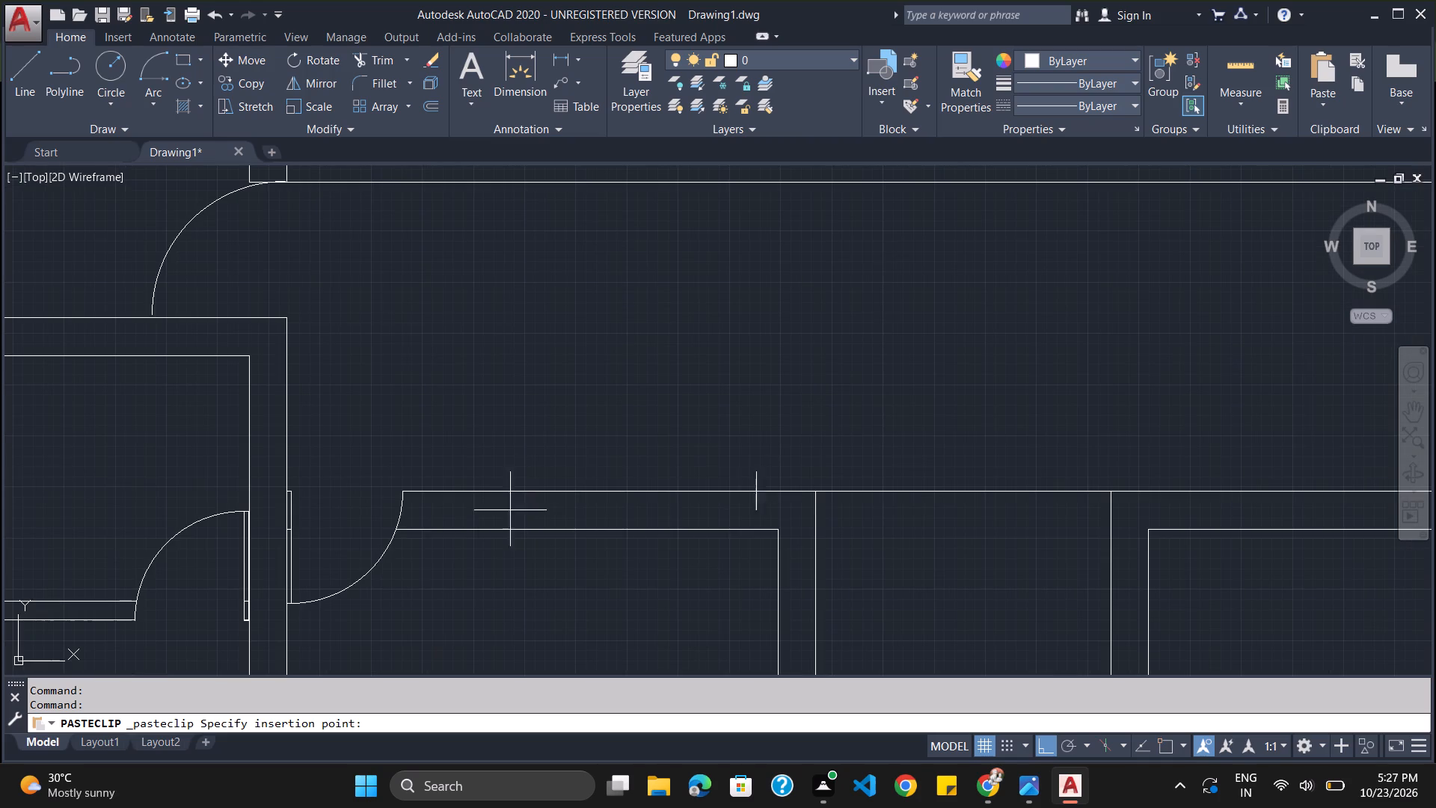
left_click(467, 530)
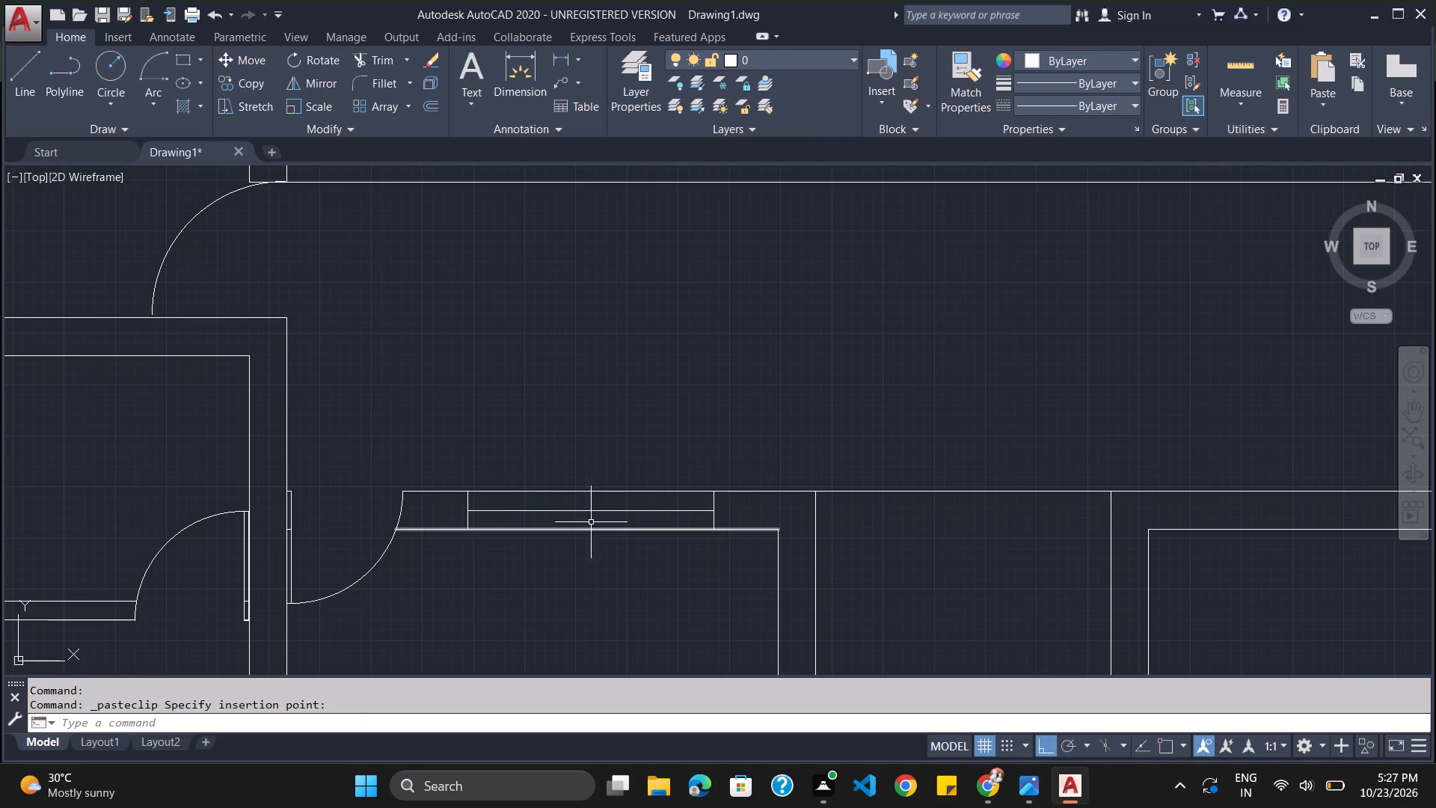
Paste a window symbol into the north wall of the northeast room.
scroll(912, 474, "down", 4)
scroll(1087, 498, "up", 4)
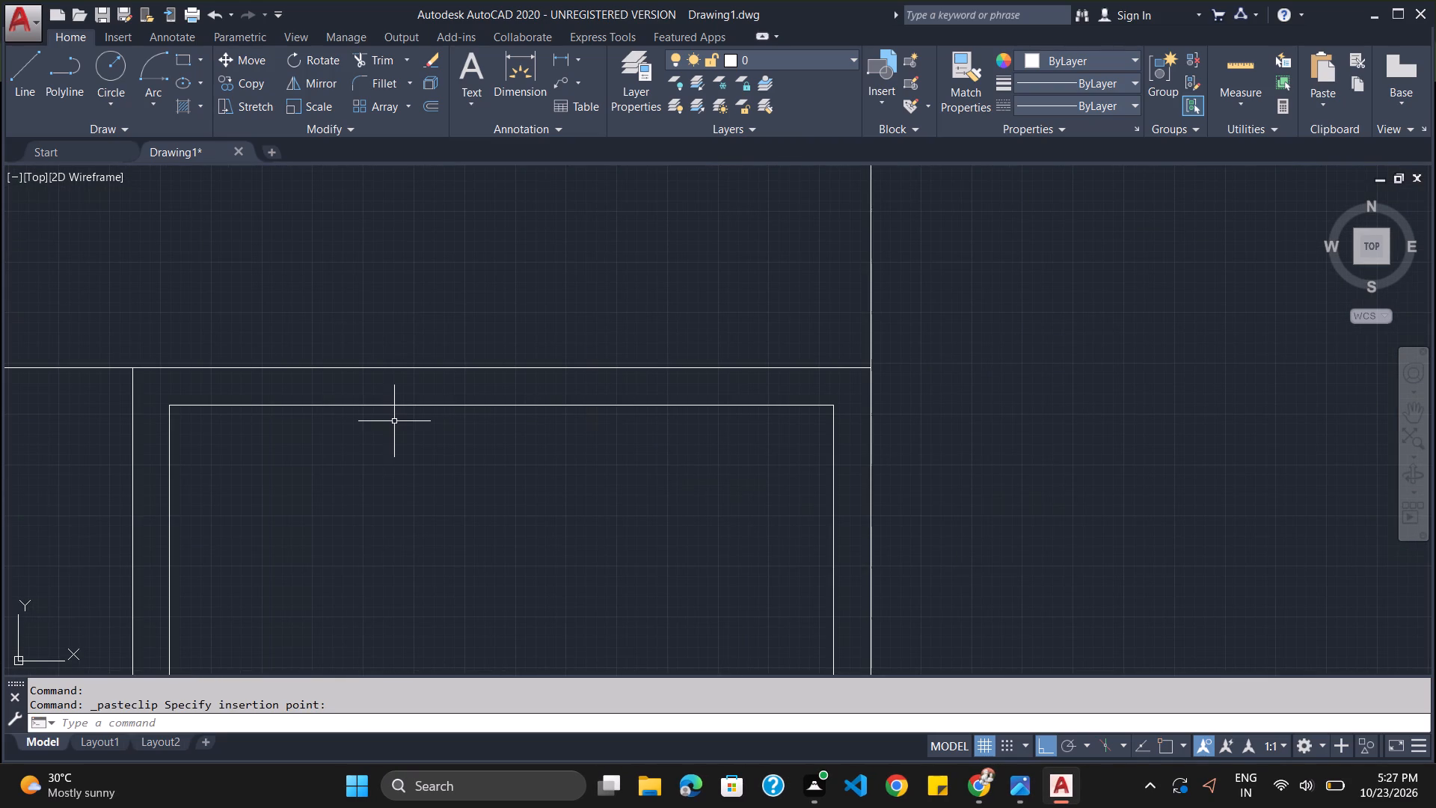
key("ctrl+v")
scroll(415, 406, "up", 2)
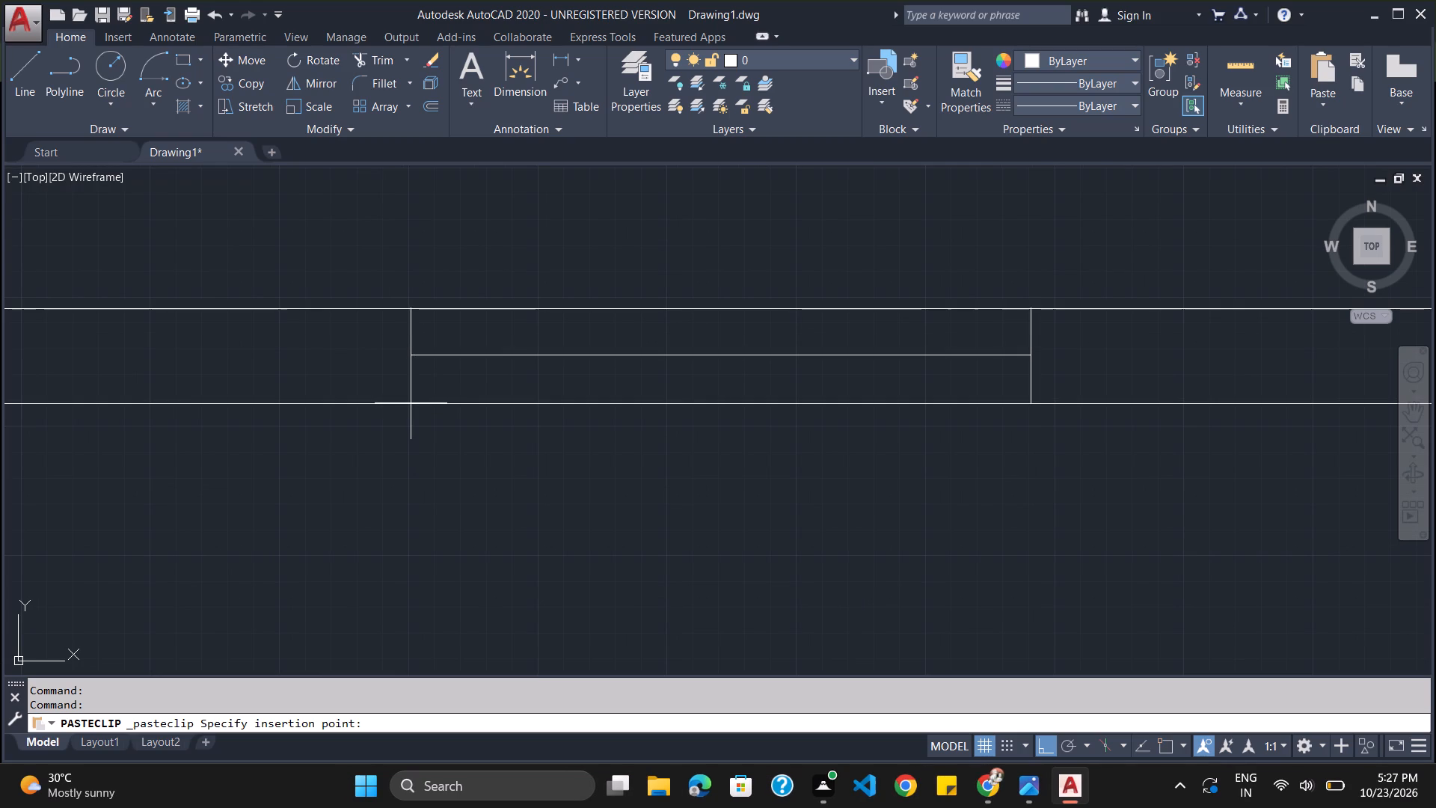
left_click(411, 404)
Look over the whole floor plan to check the window placement, ending at the double door in the south wall.
scroll(611, 414, "down", 5)
scroll(320, 426, "down", 2)
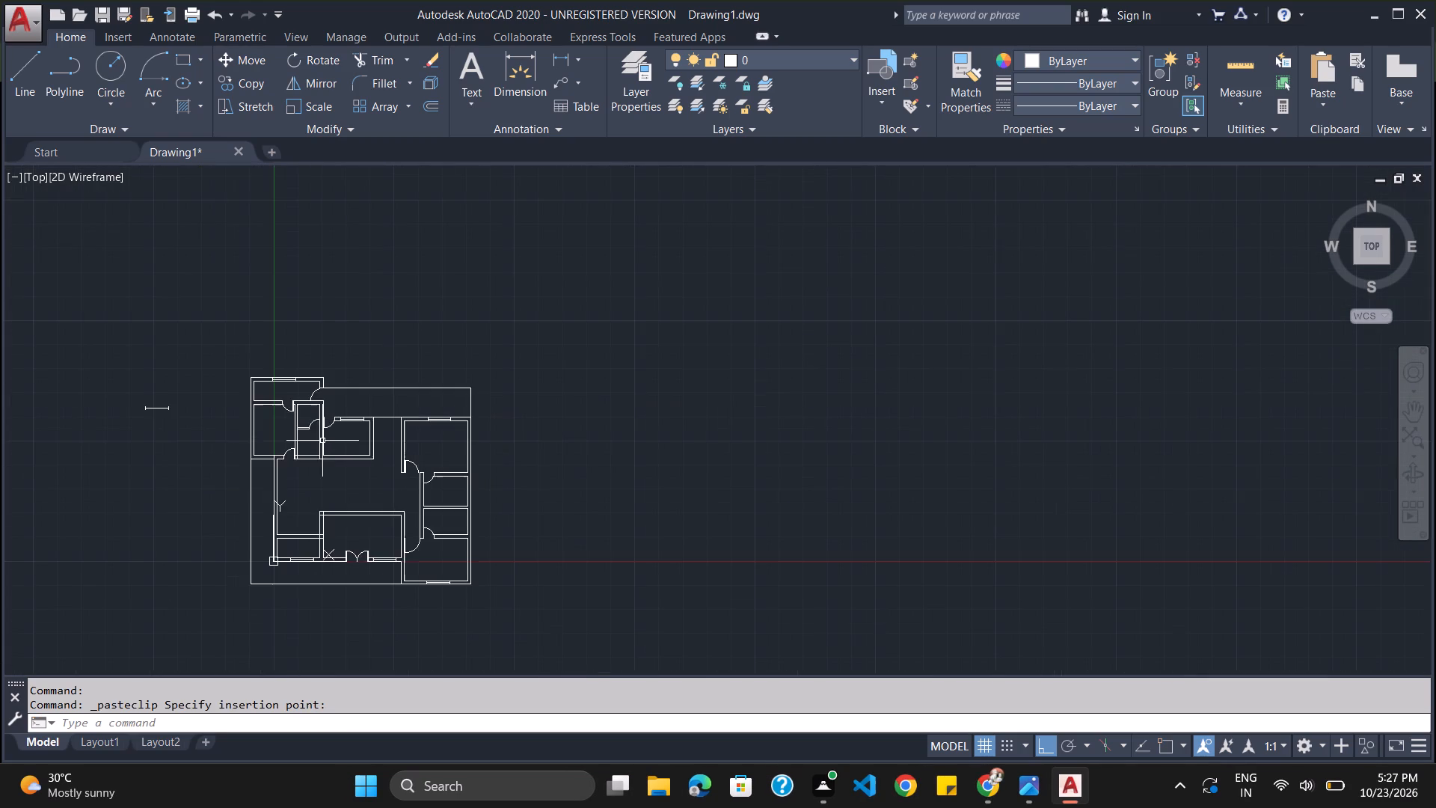
scroll(86, 514, "up", 3)
scroll(124, 505, "down", 2)
scroll(130, 506, "up", 2)
scroll(133, 507, "down", 1)
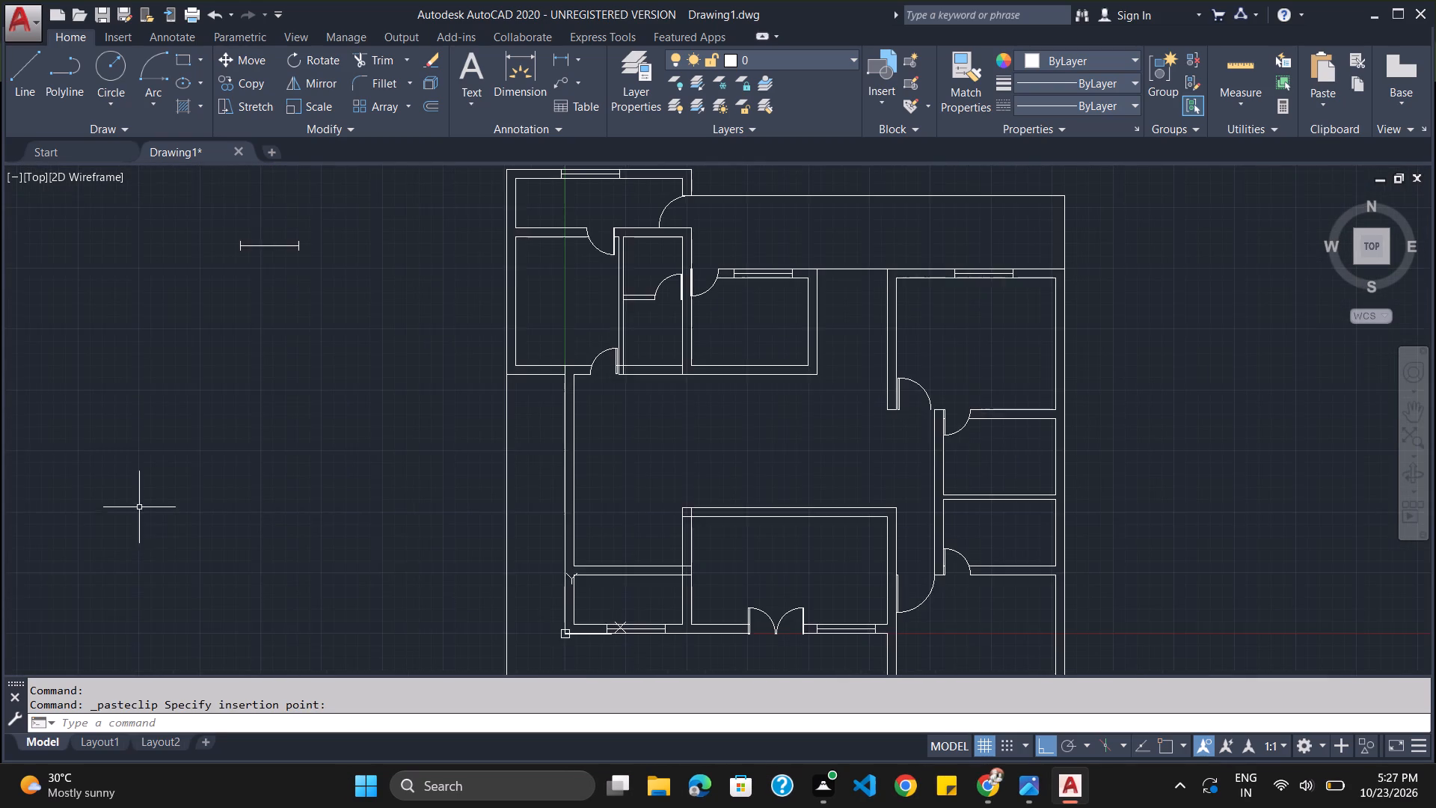
scroll(144, 507, "down", 2)
scroll(153, 522, "up", 2)
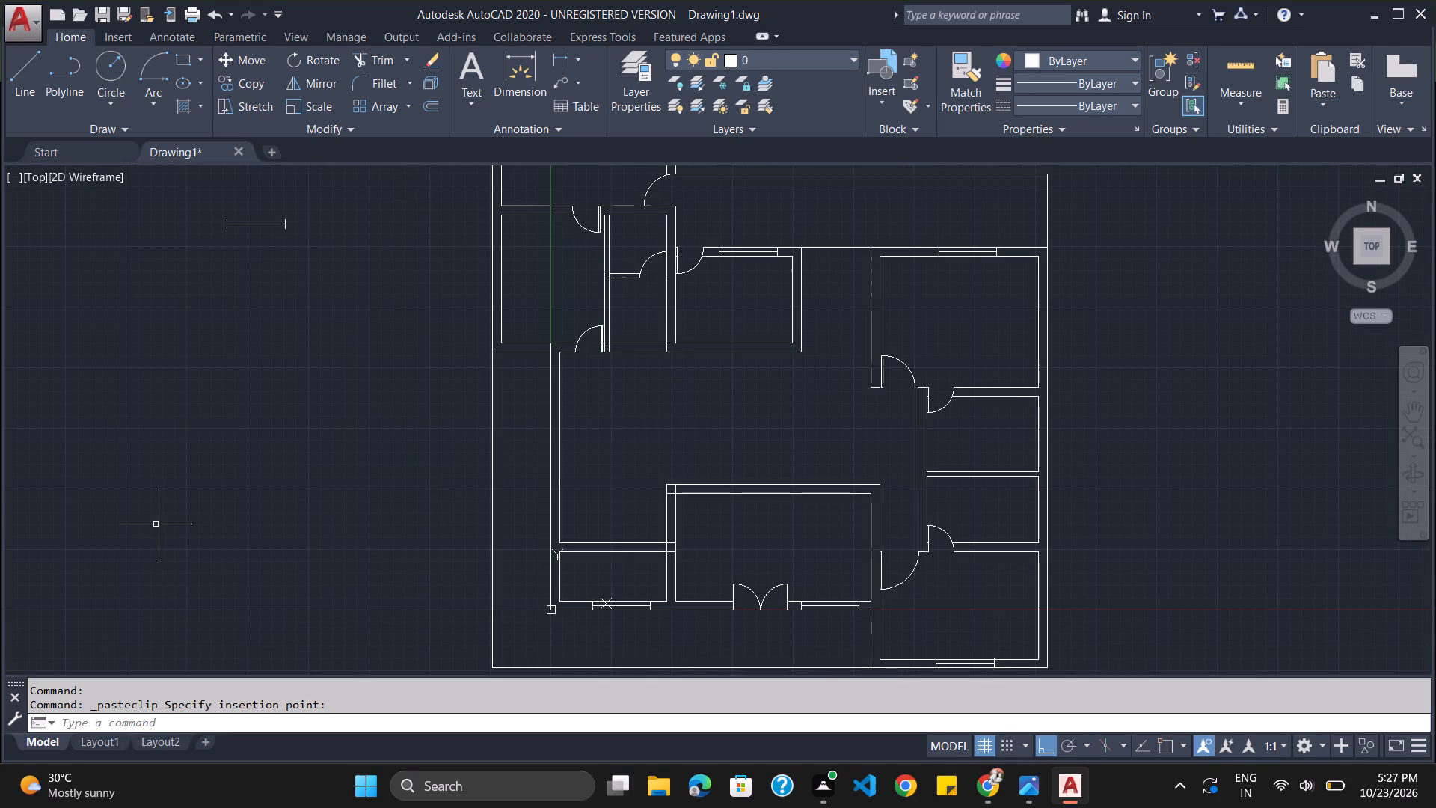
scroll(156, 525, "down", 1)
scroll(538, 577, "up", 4)
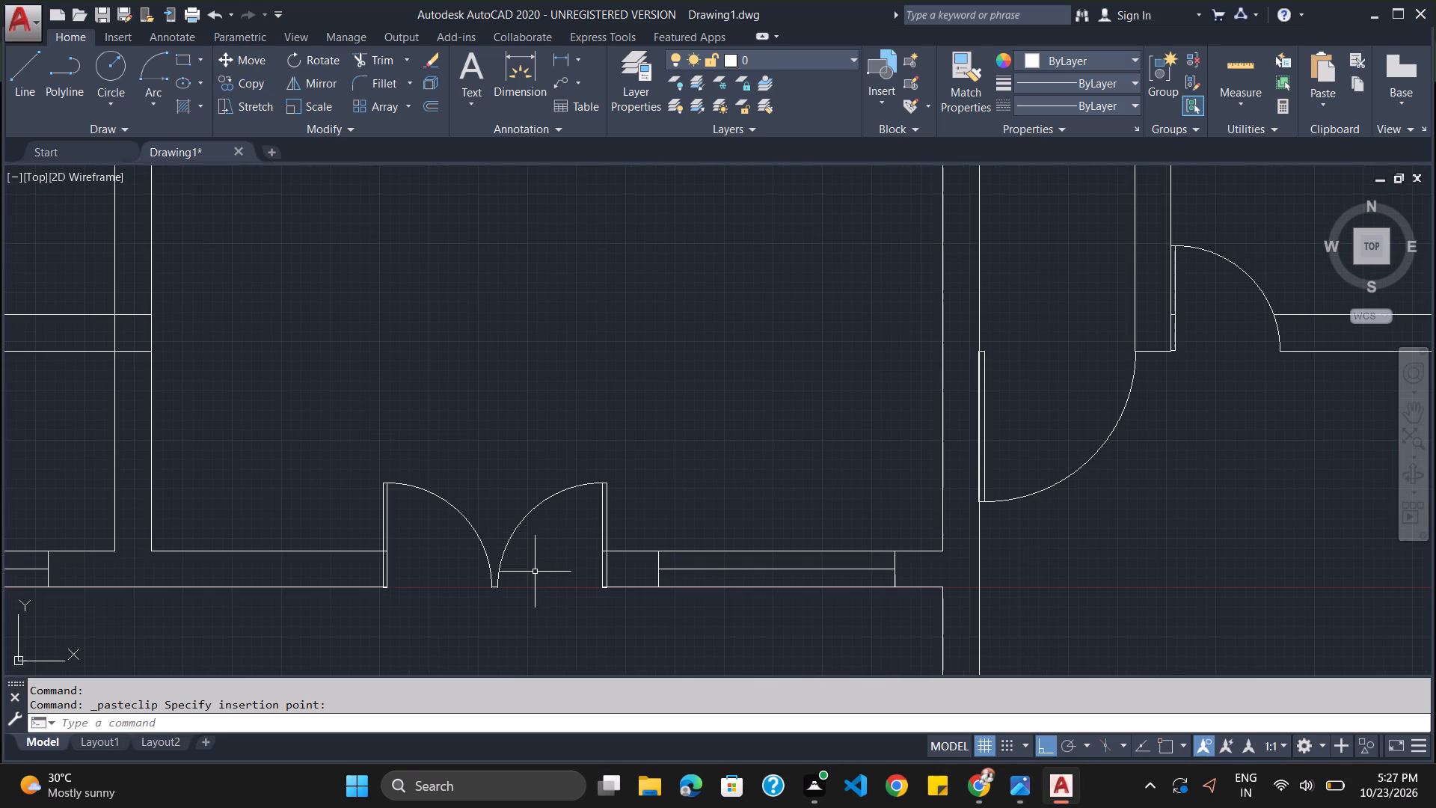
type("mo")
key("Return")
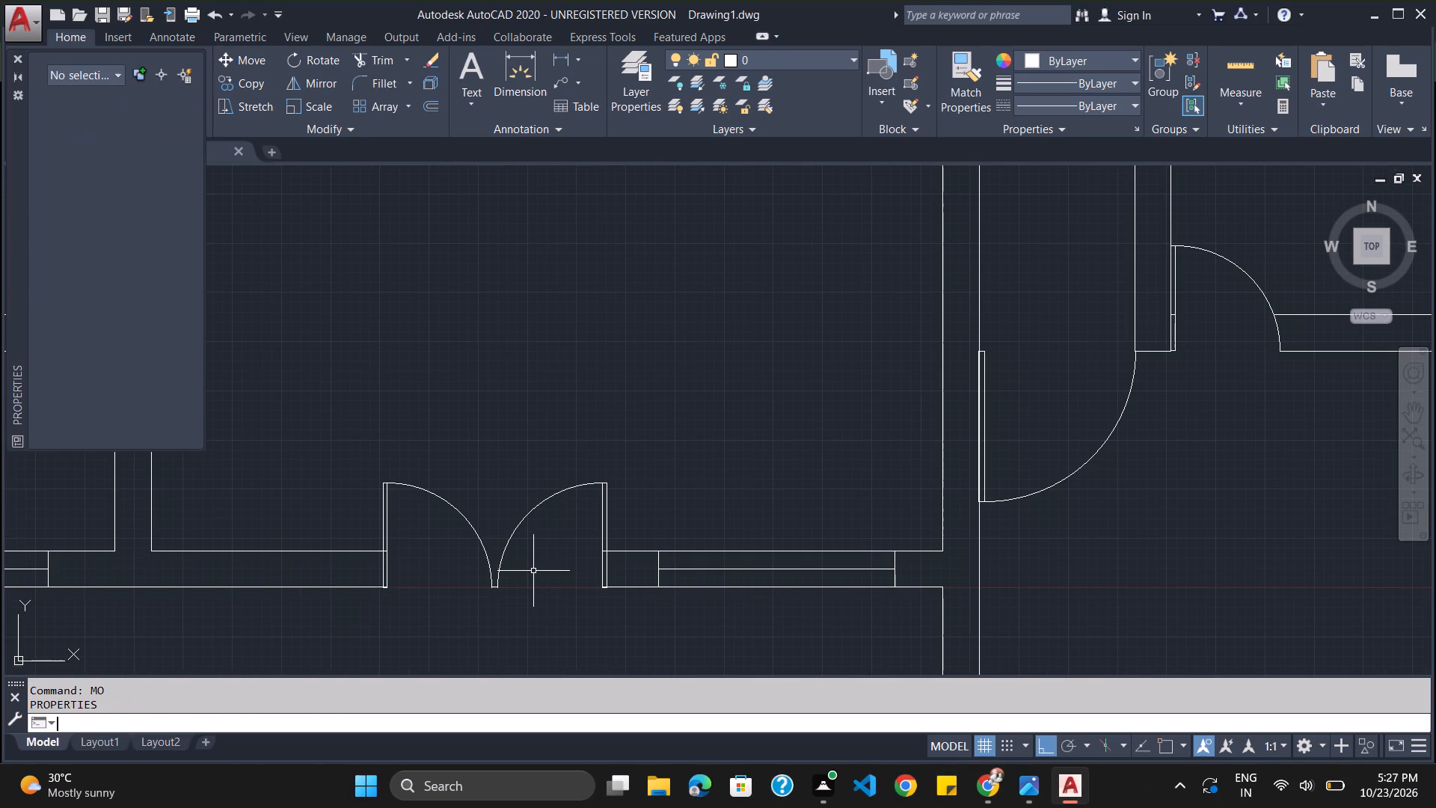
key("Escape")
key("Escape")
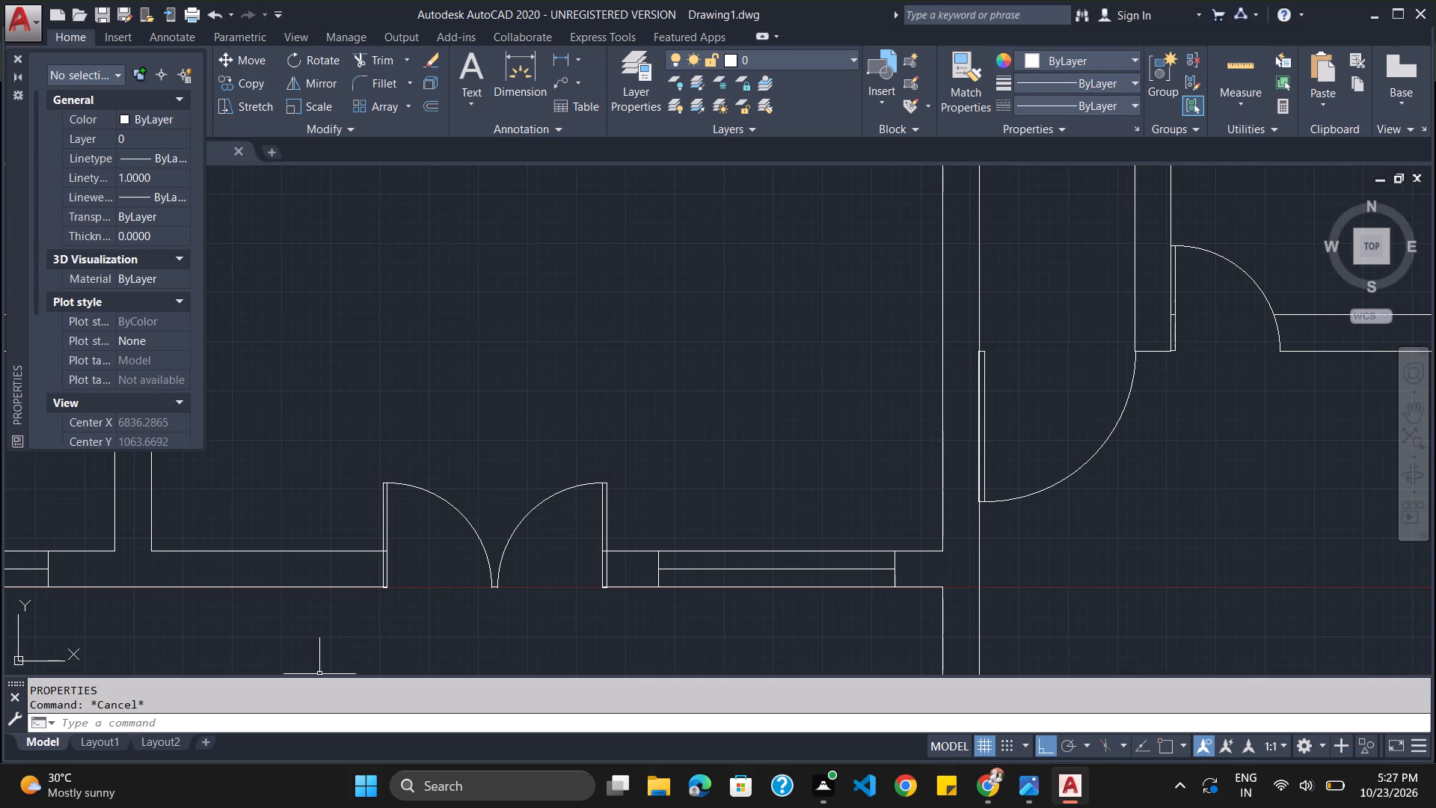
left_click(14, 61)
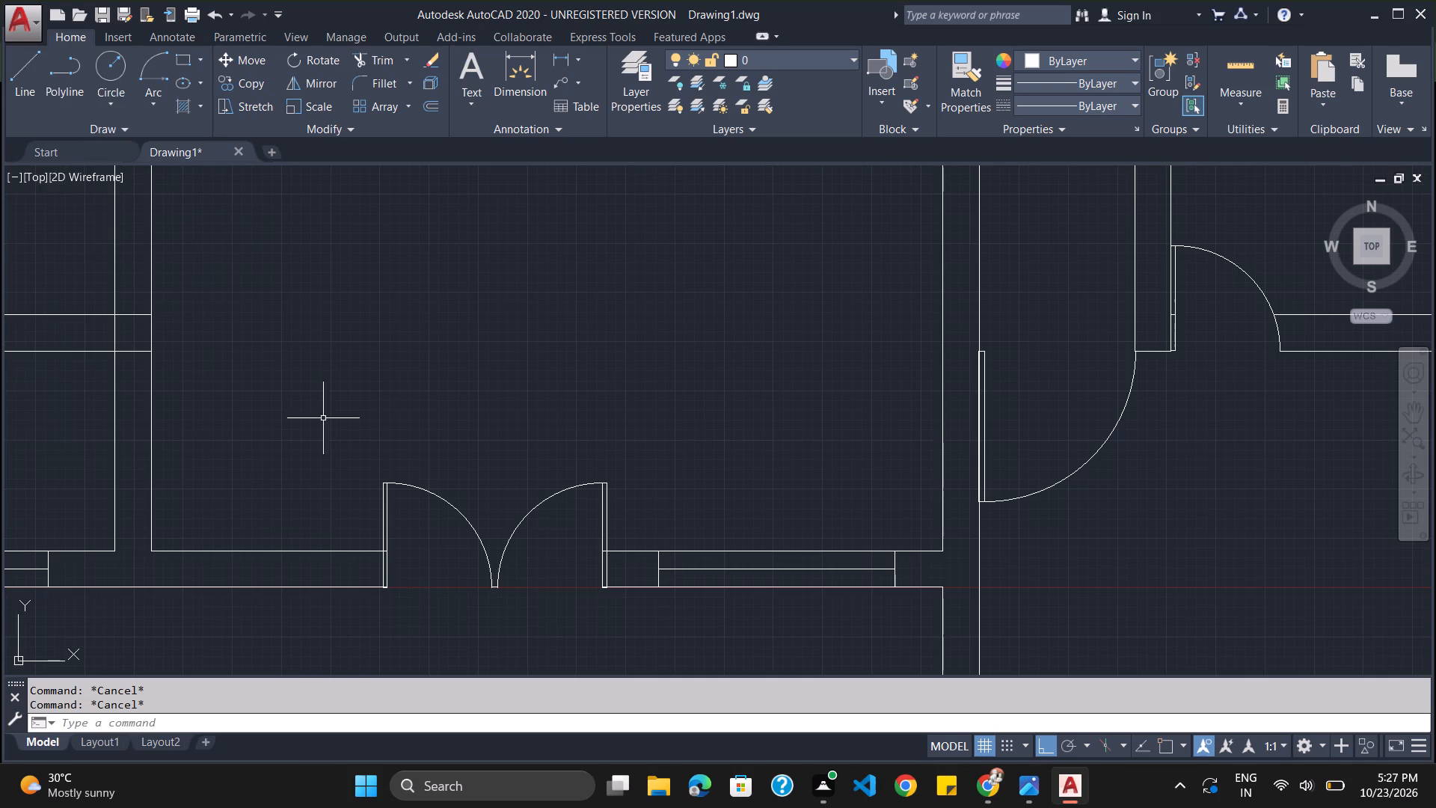
Move both leaves and swing arcs of the double door a short distance west along the south wall.
key("m")
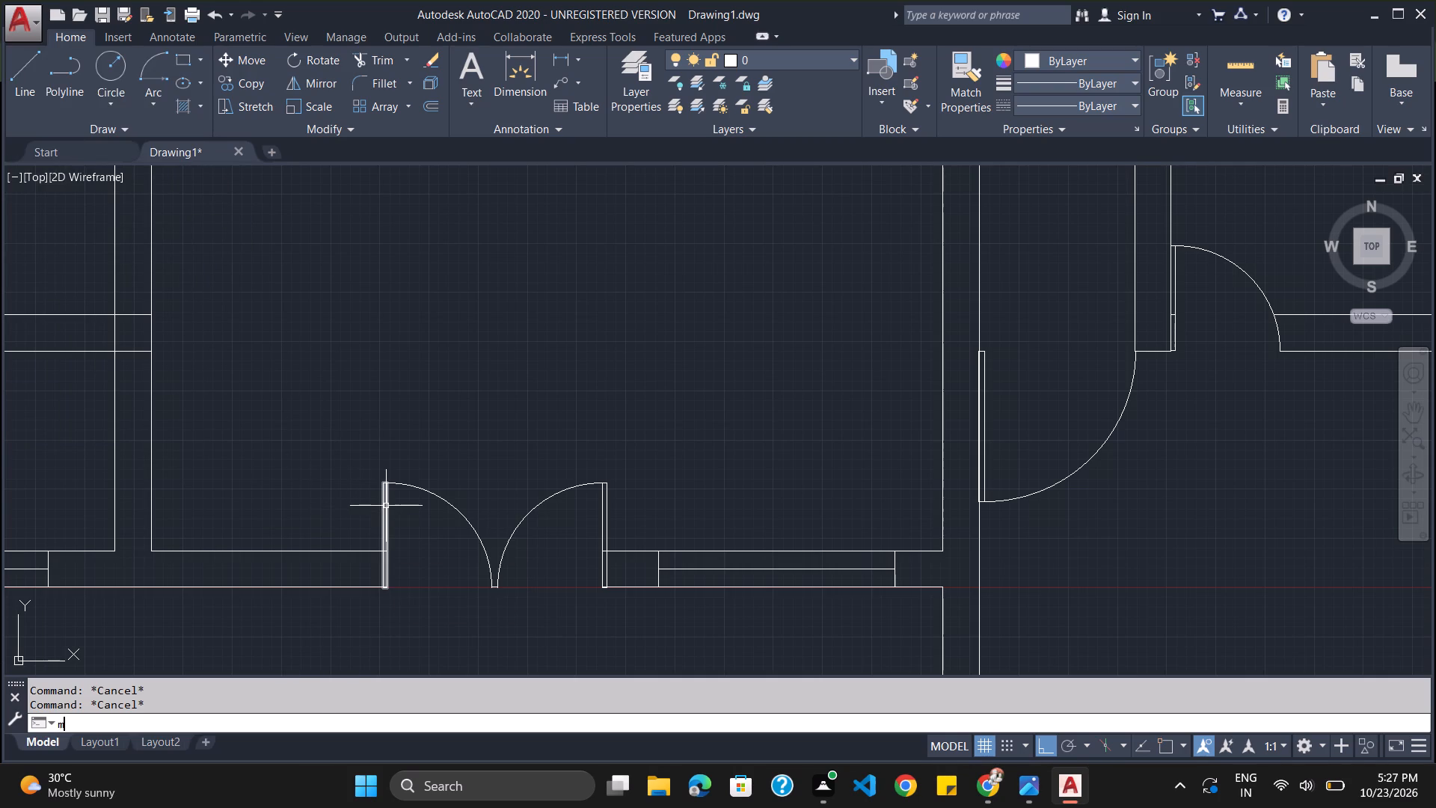
key("Return")
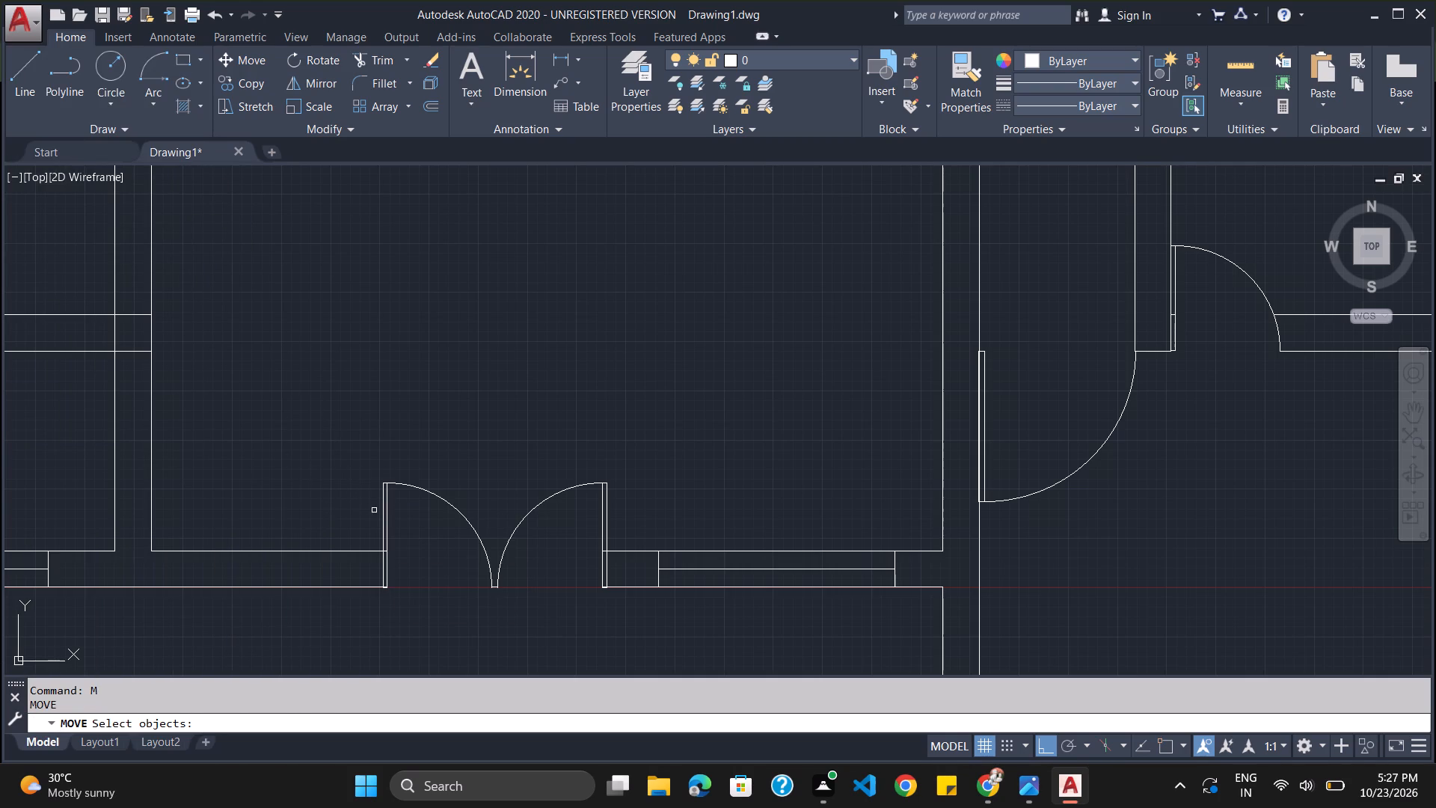
left_click(381, 520)
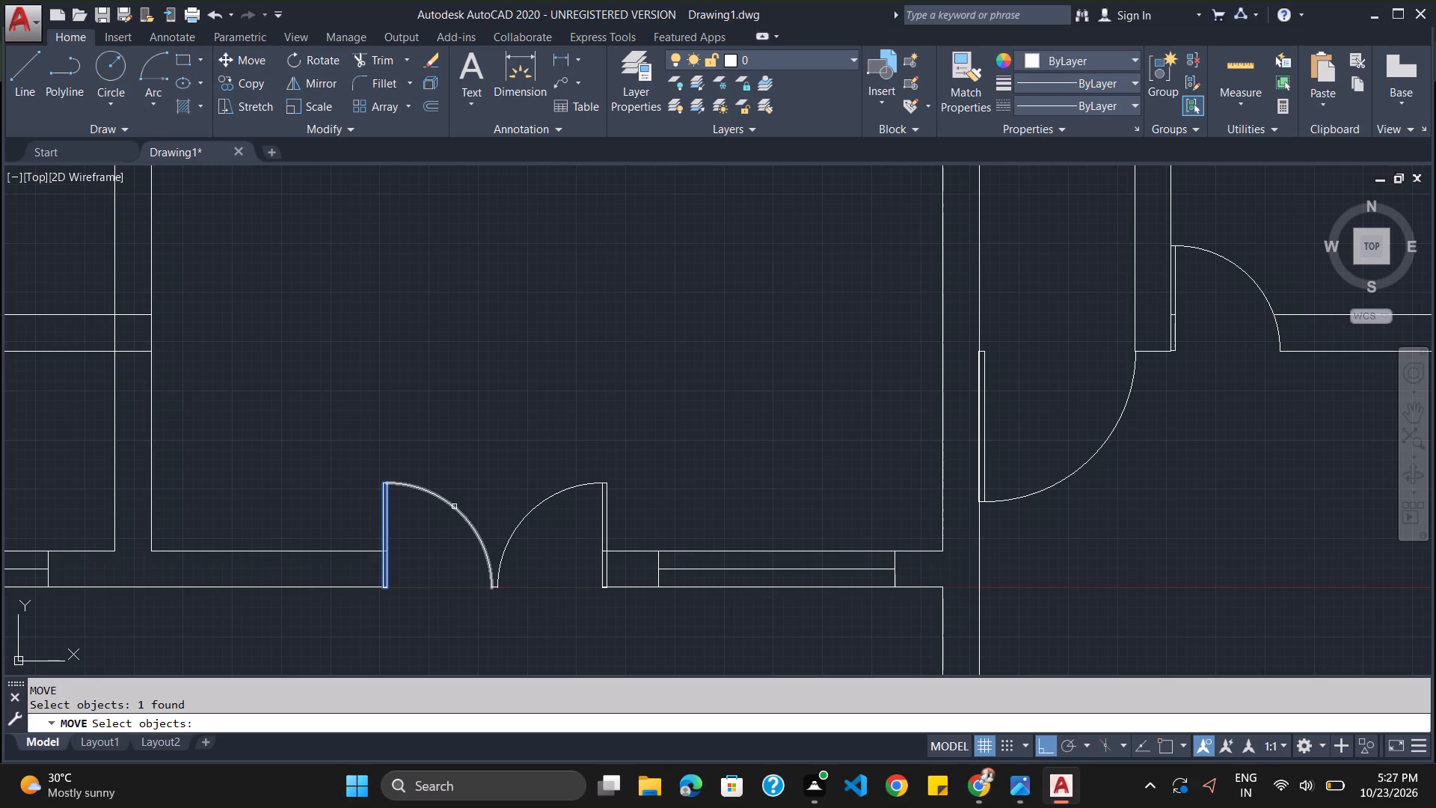
left_click(453, 507)
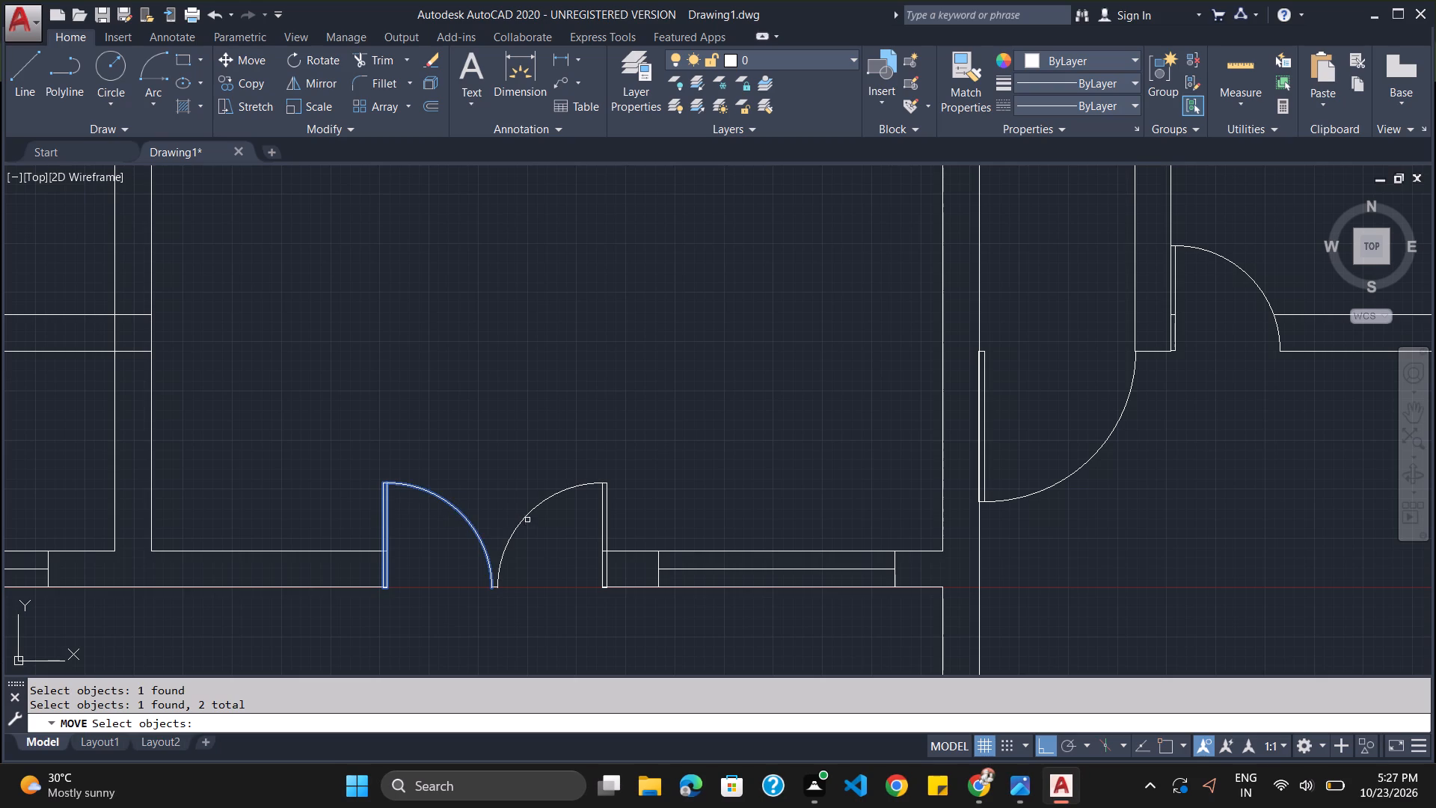
left_click(526, 519)
left_click(604, 539)
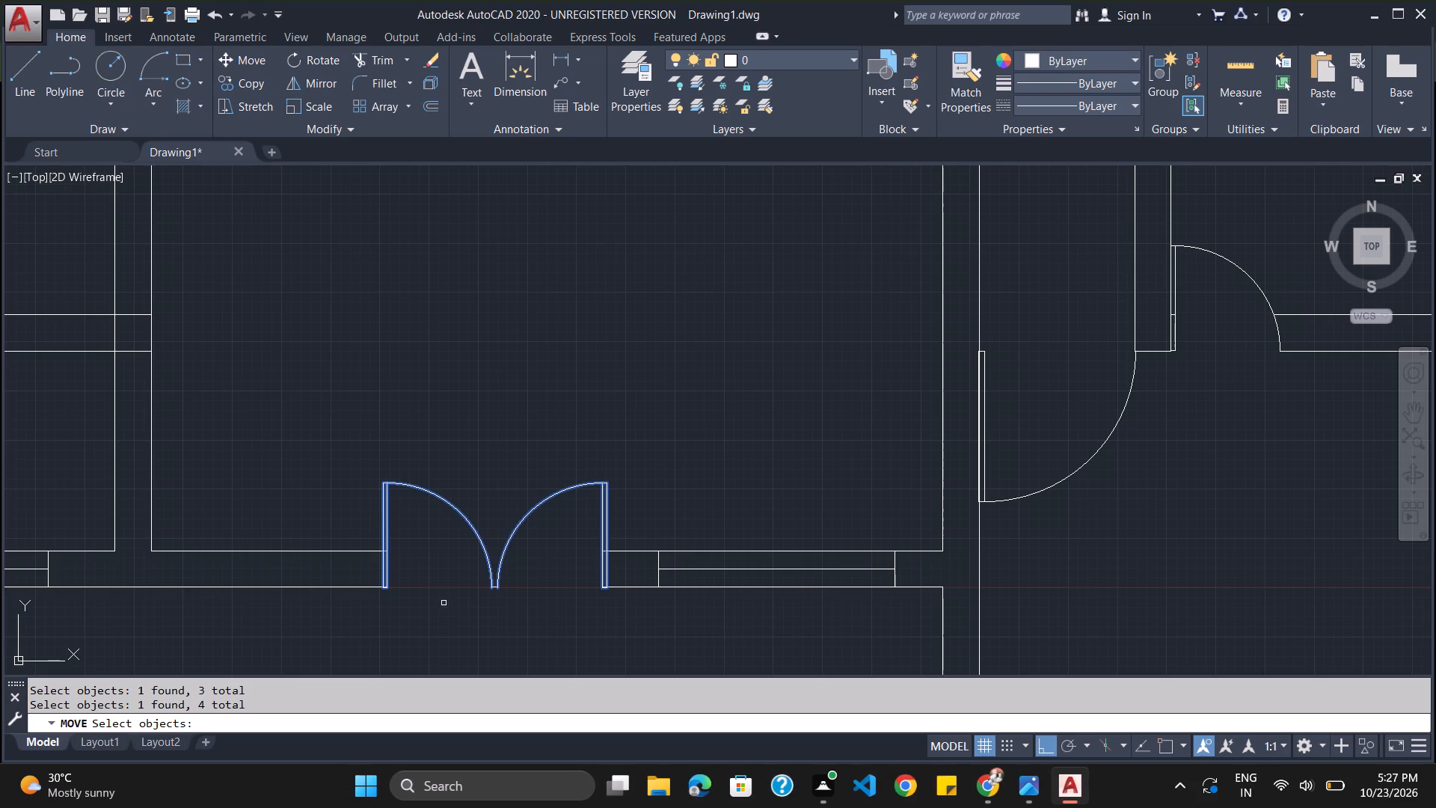
key("Return")
left_click(383, 579)
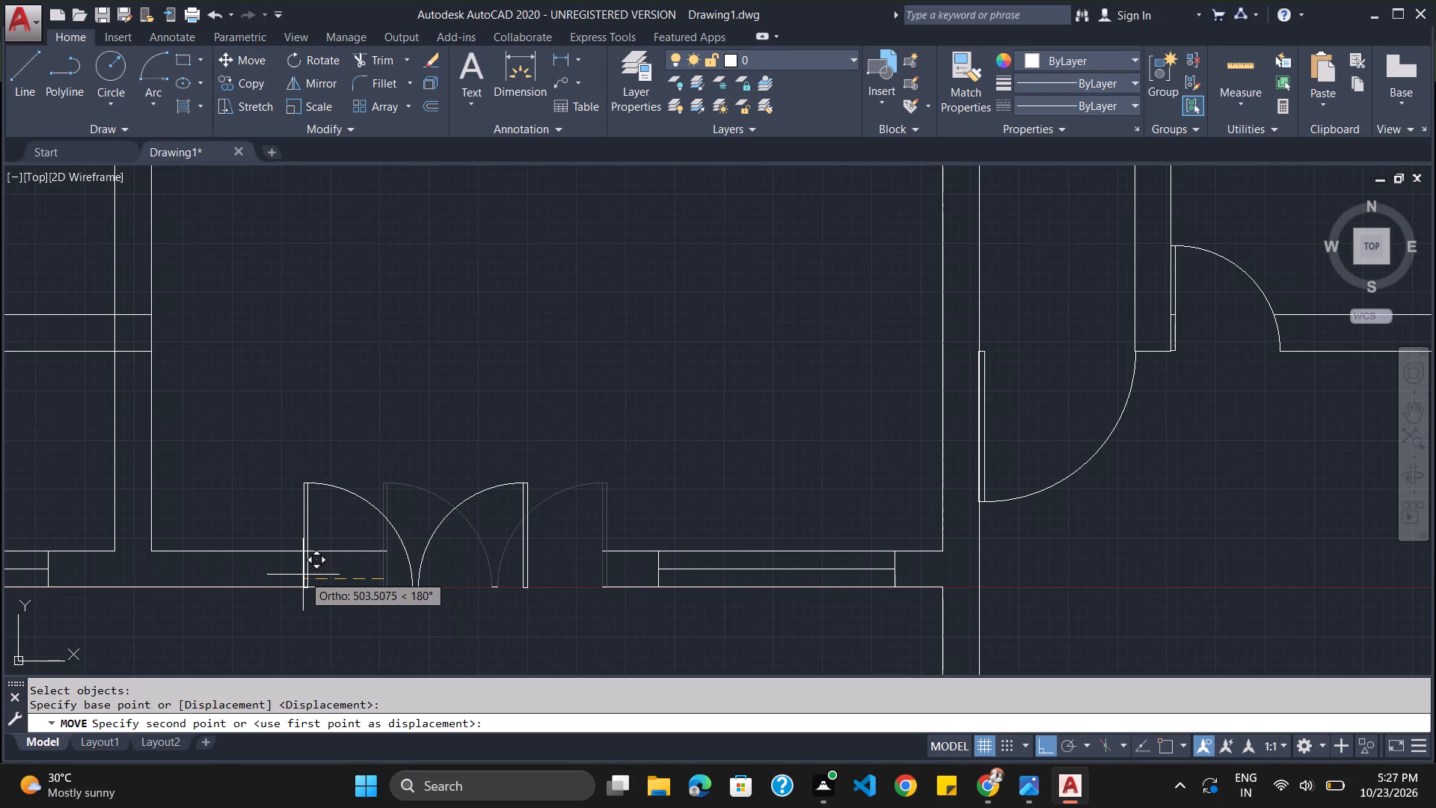
left_click(310, 575)
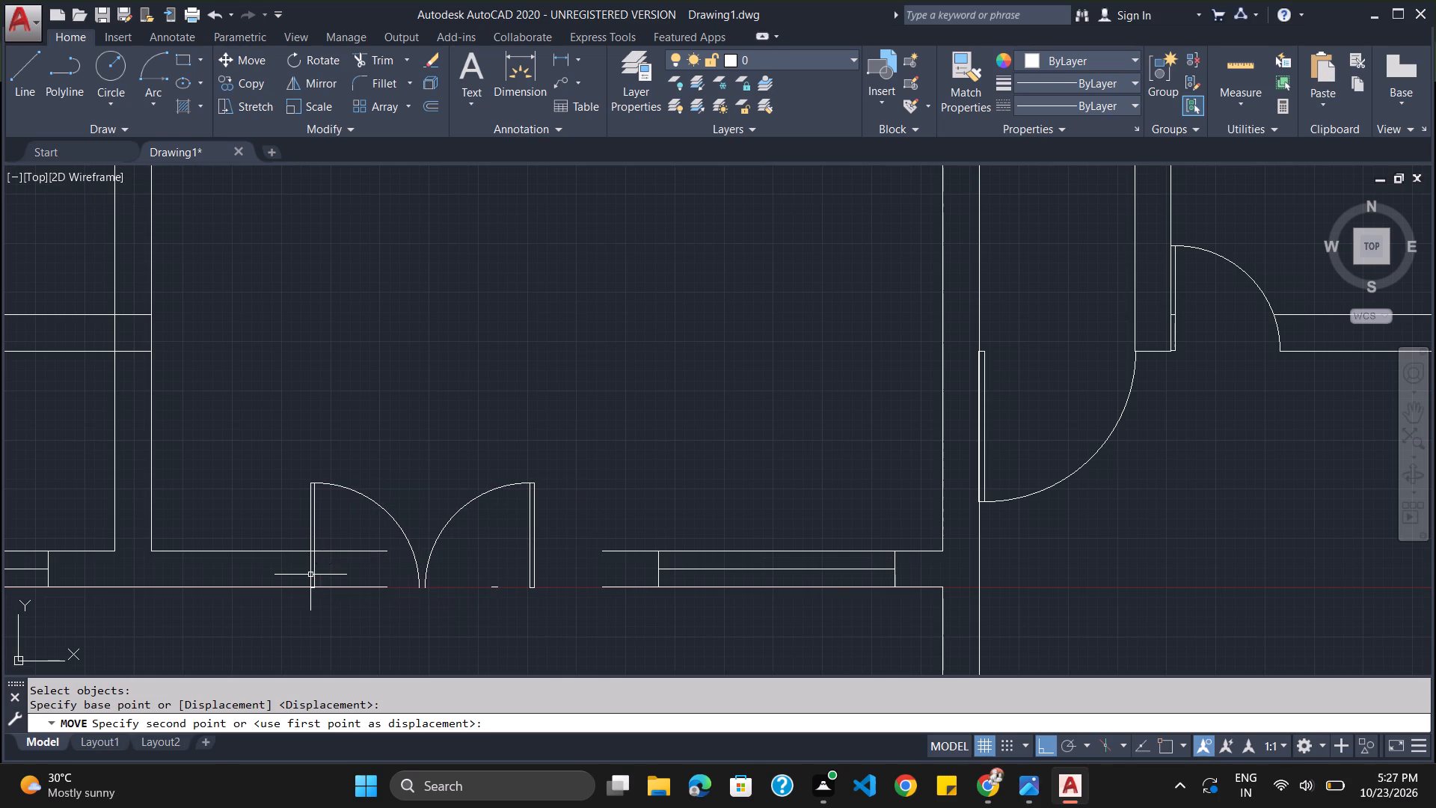
Using Trim's extend option, extend the two south wall lines east of the double door to its east leaf.
type("trim")
key("Return")
key("Return")
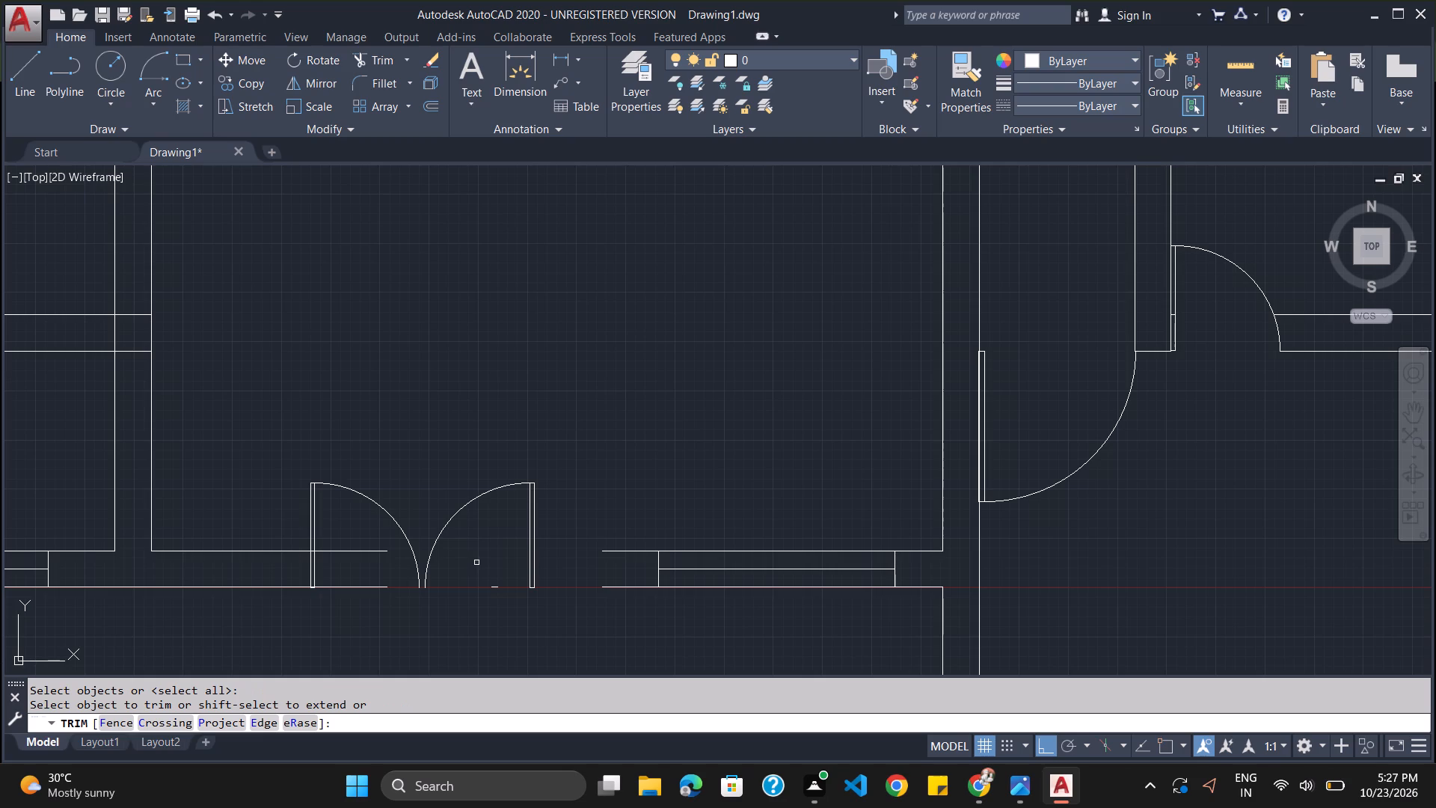
left_click(642, 553, "shift")
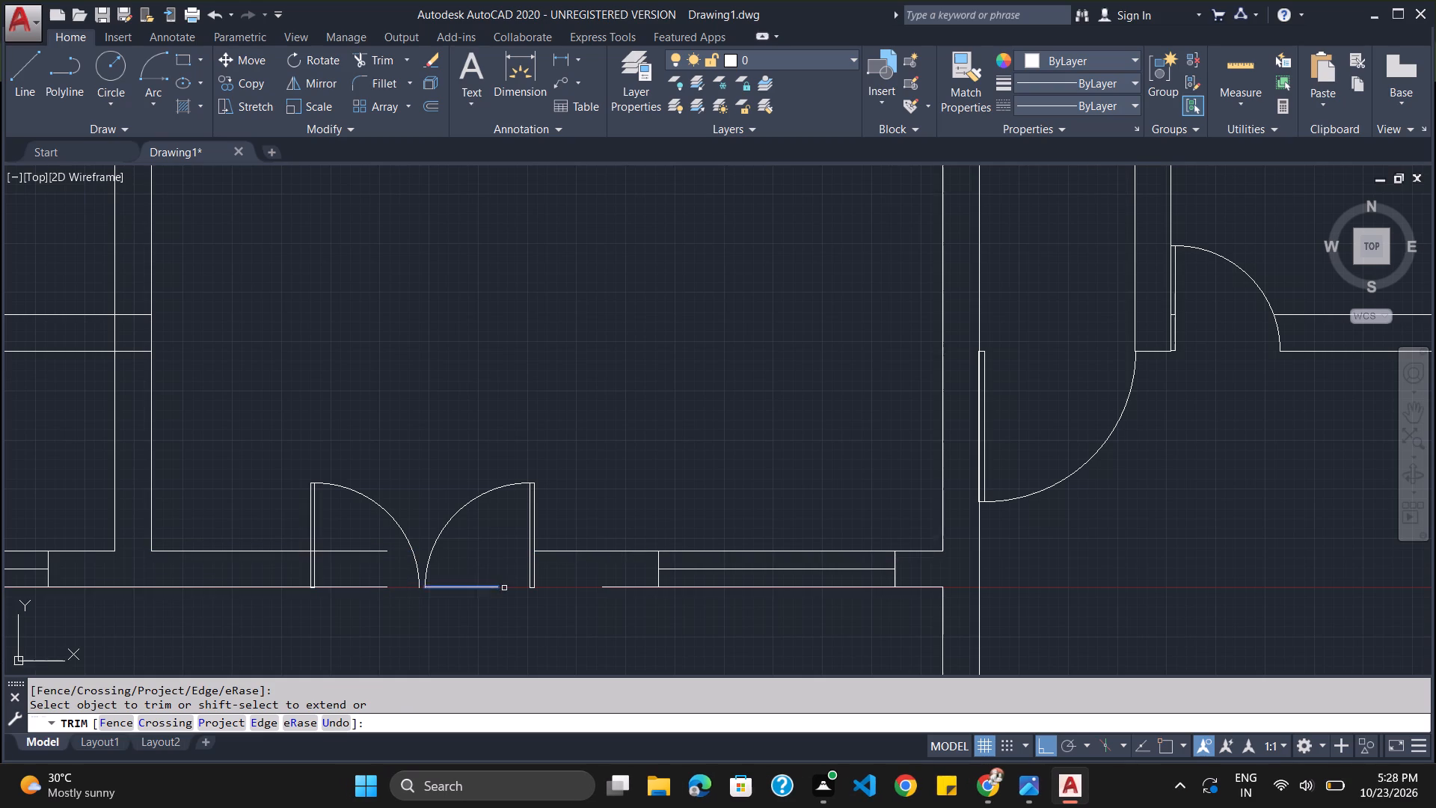
left_click(633, 588, "shift")
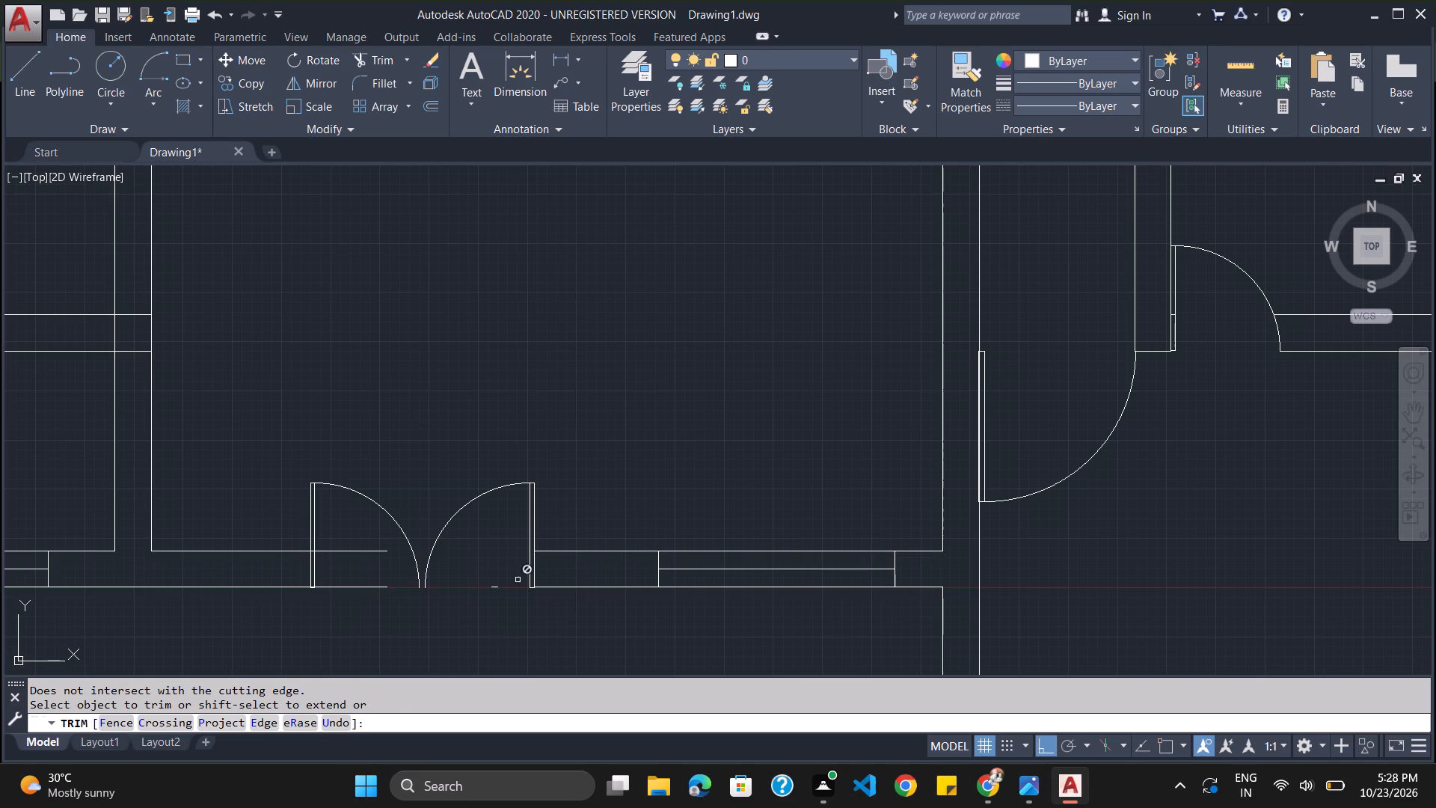
key("Escape")
Delete the short leftover line on the wall's outer edge inside the double door opening.
left_click(494, 587)
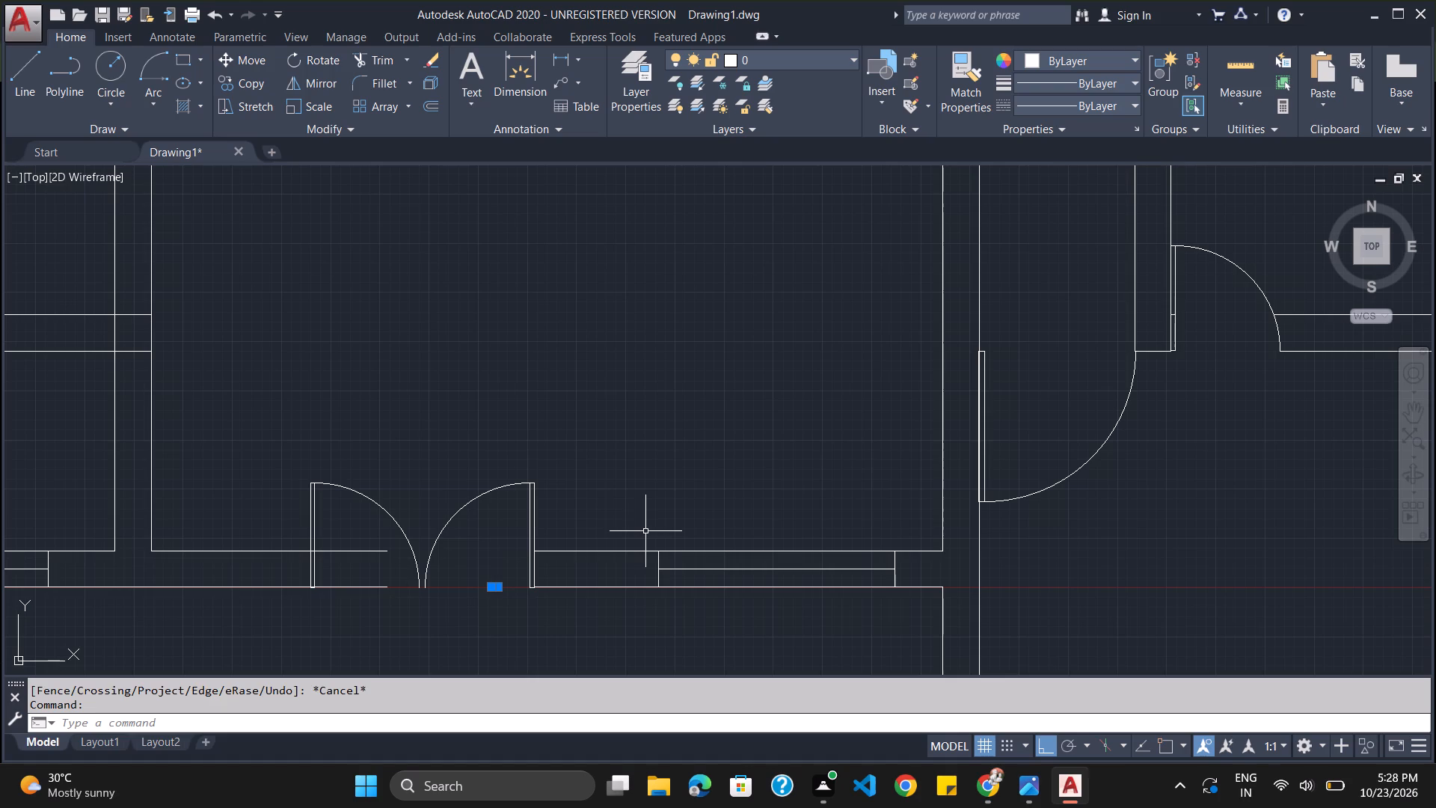
key("Delete")
Trim the inner and outer south wall lines inside the double door opening back to the west leaf.
type("trim")
key("Return")
key("Return")
left_click(371, 551)
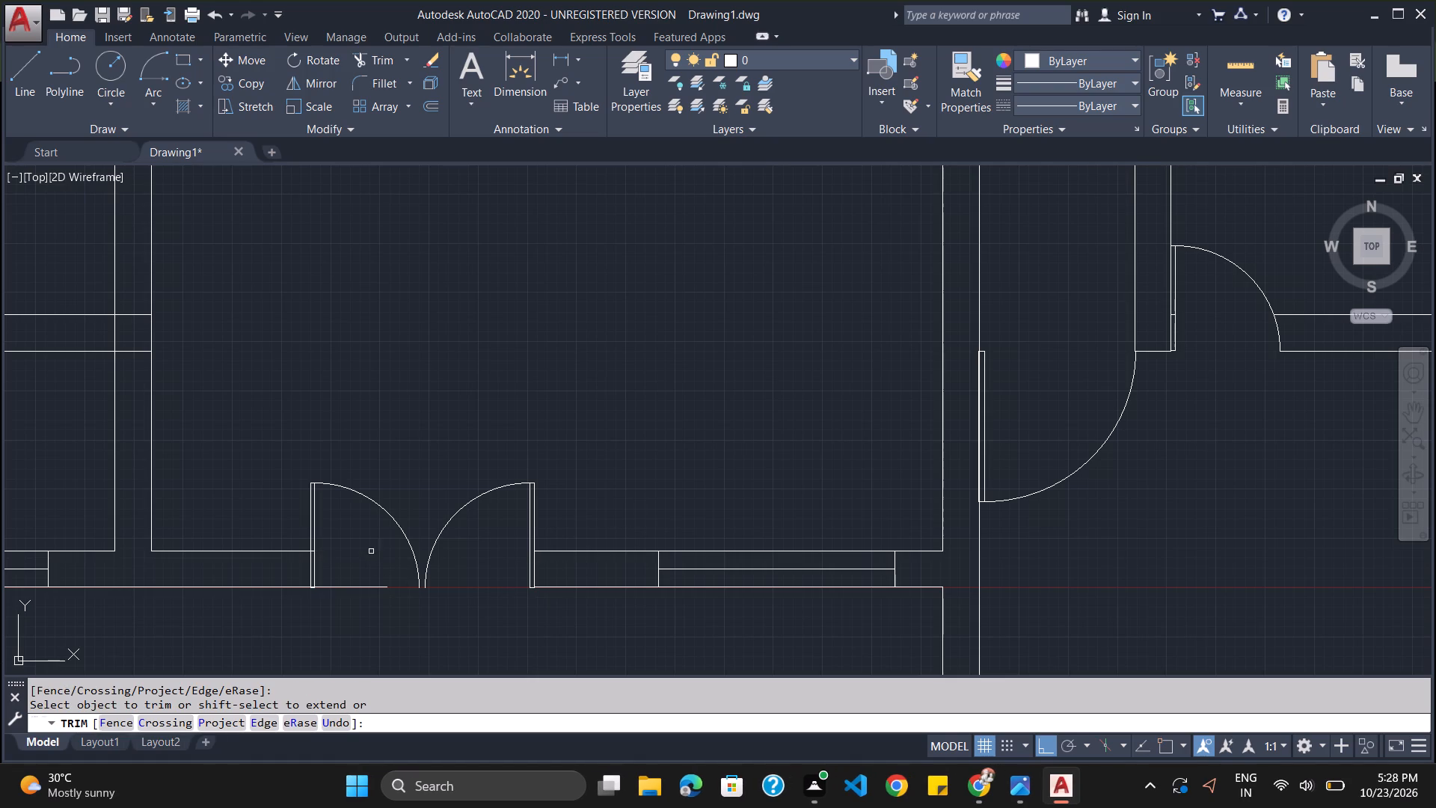
left_click(380, 589)
scroll(562, 585, "down", 2)
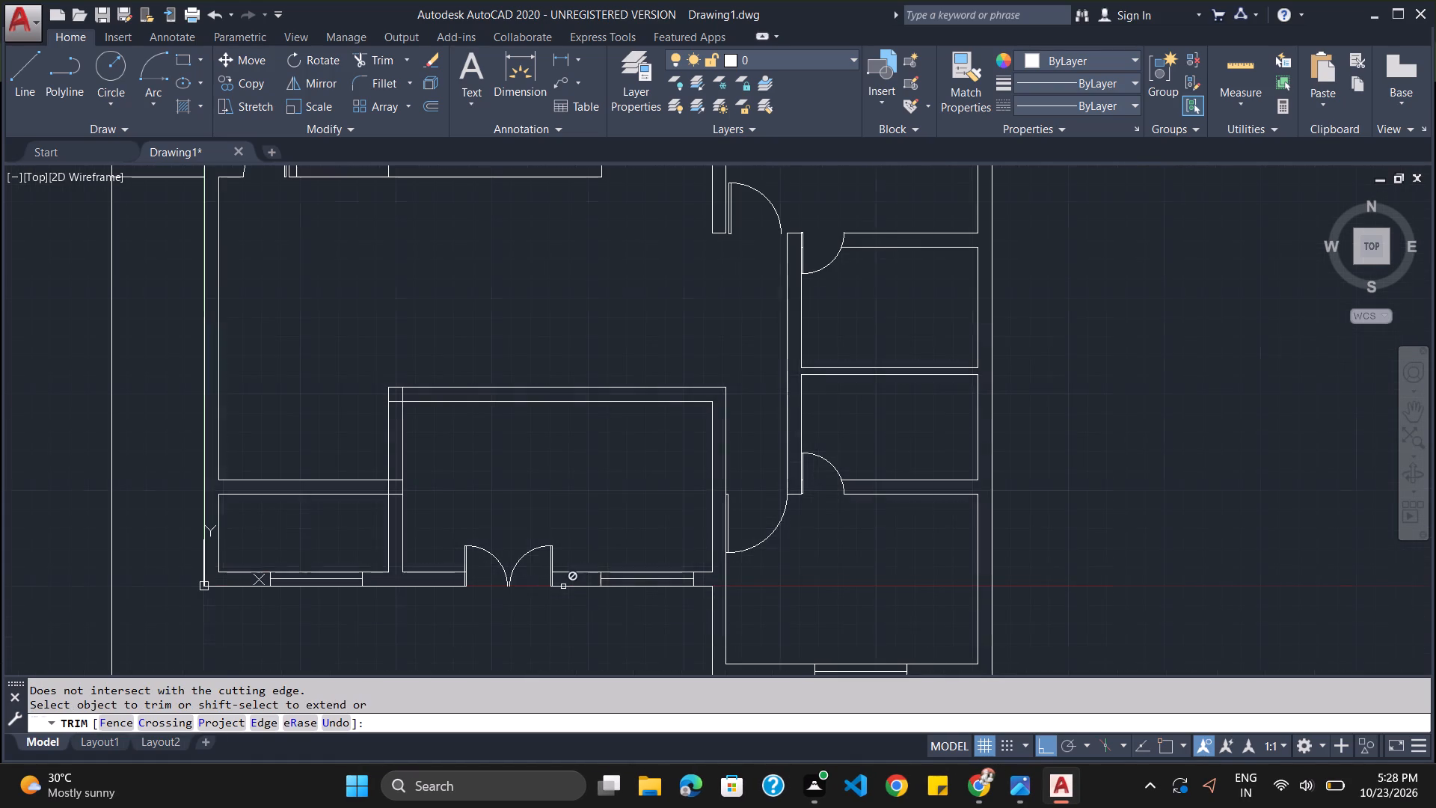
scroll(389, 583, "up", 2)
scroll(389, 583, "down", 3)
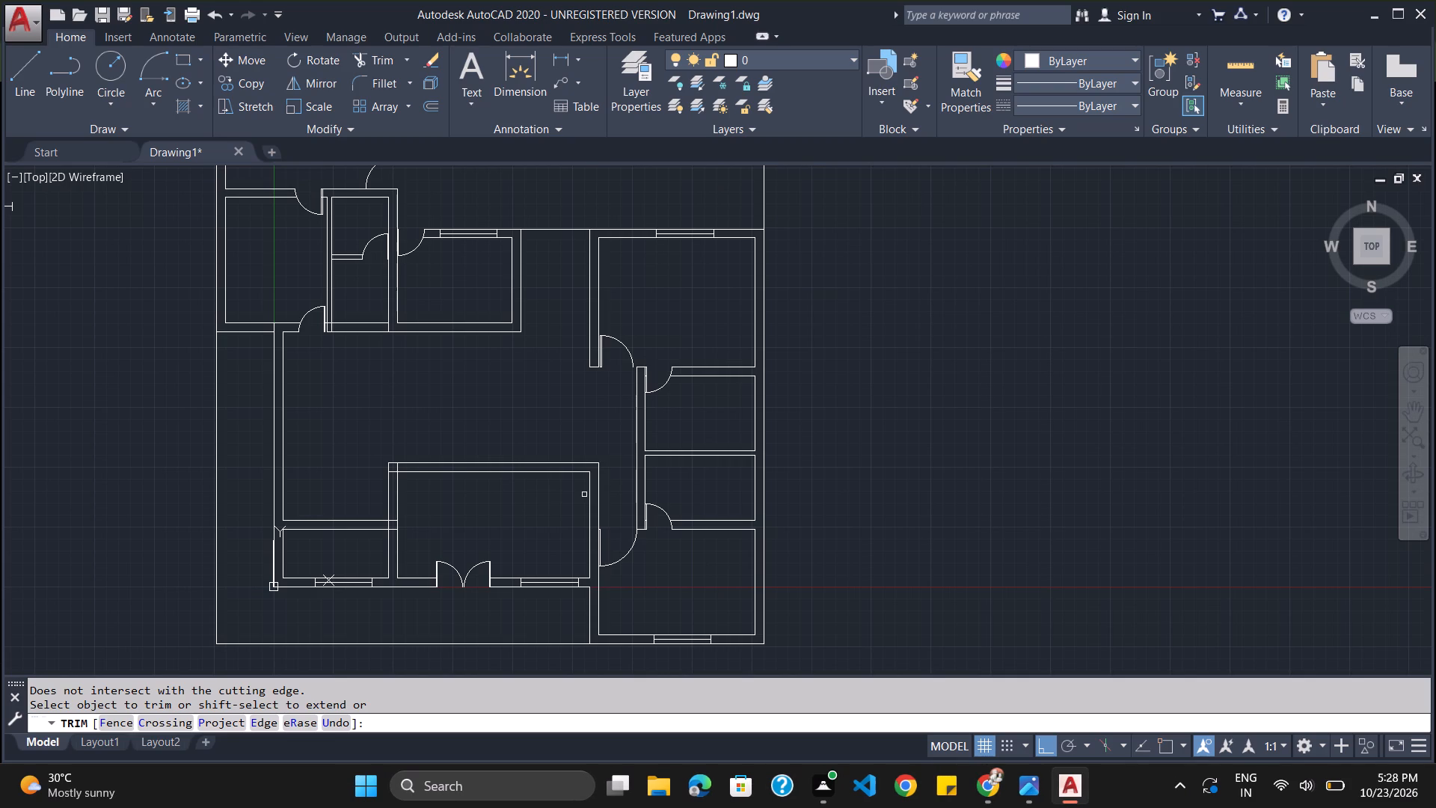
scroll(674, 468, "down", 2)
scroll(473, 446, "up", 2)
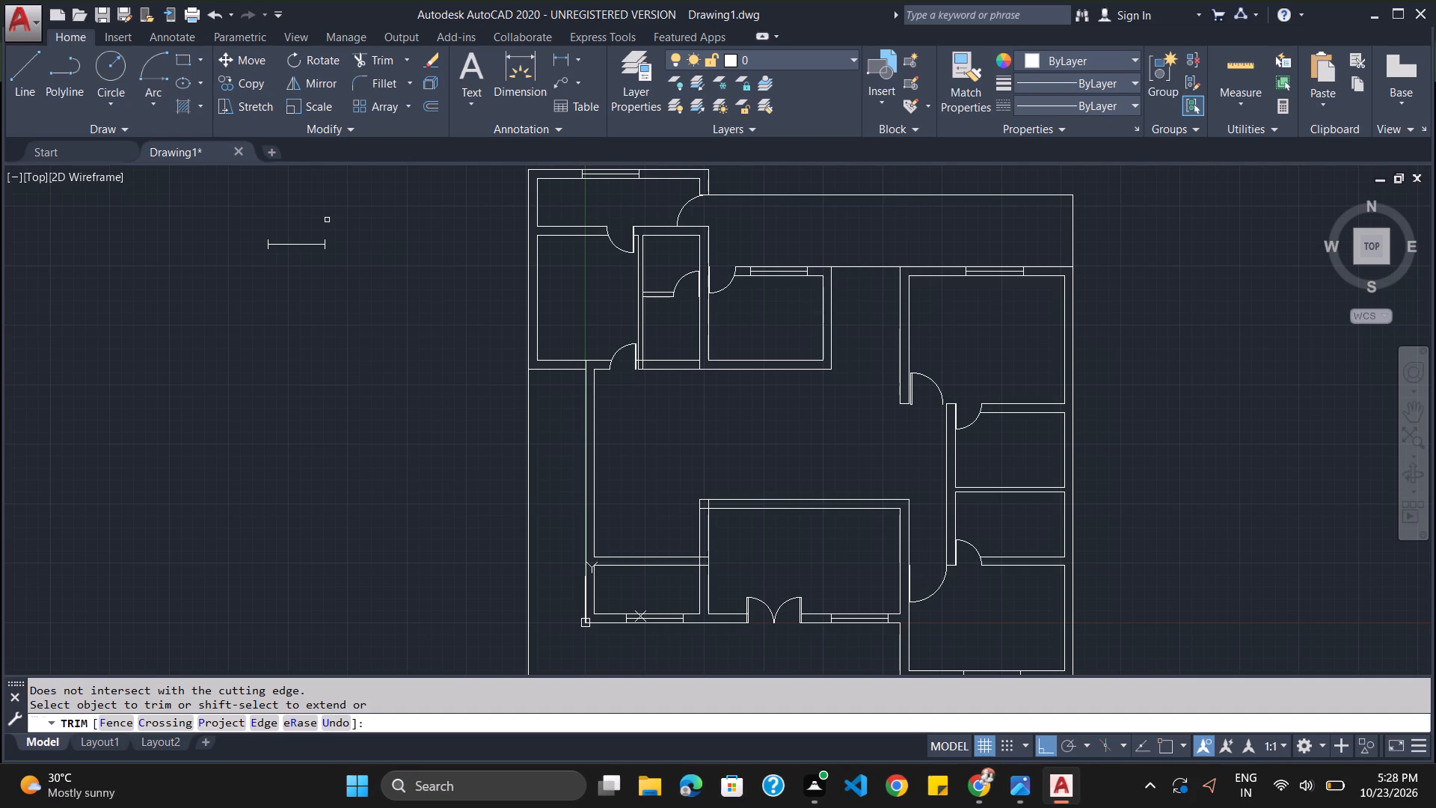
key("Escape")
Rotate the spare window symbol west of the plan about its east end so it stands vertical.
left_click_drag(327, 220, 298, 207)
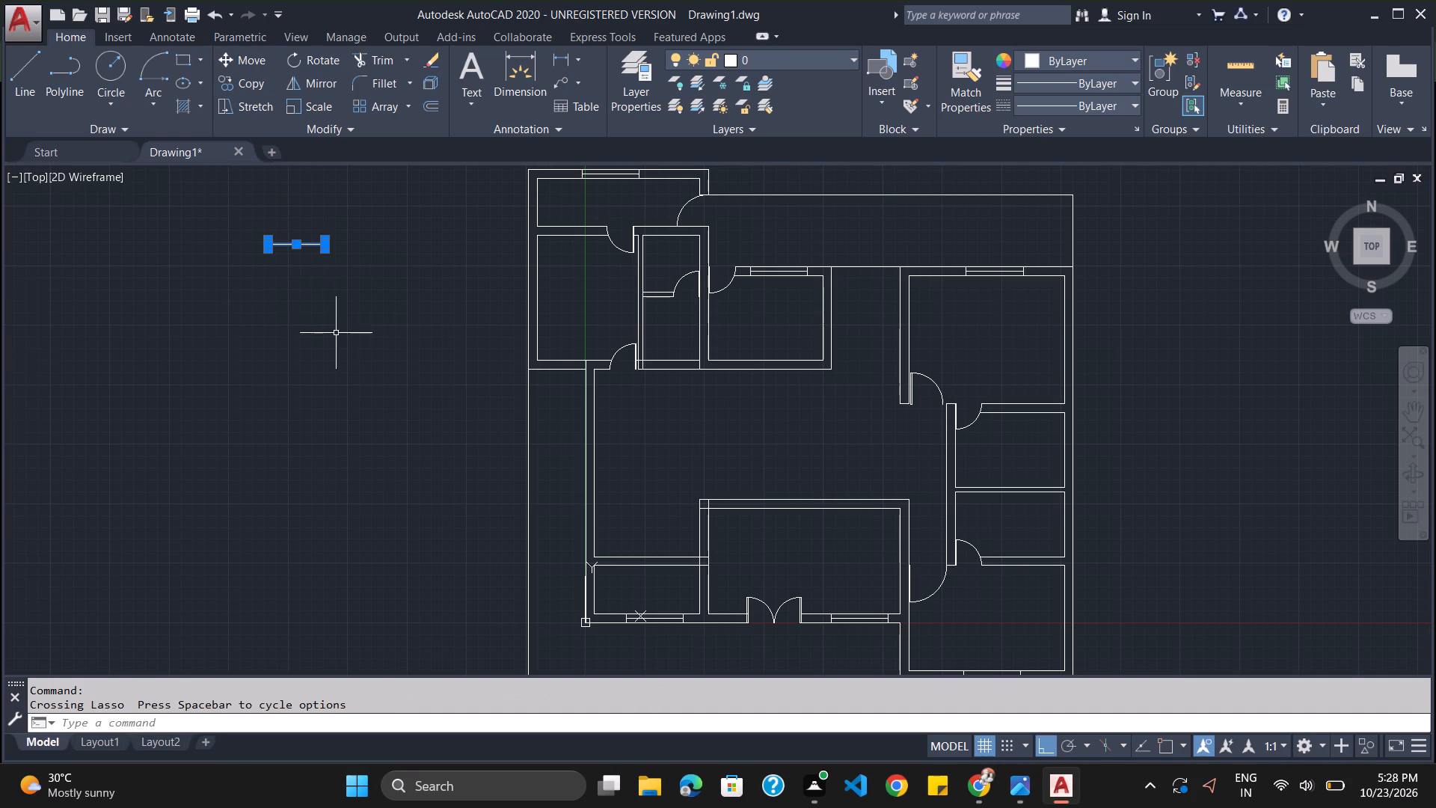
type("ro")
key("Return")
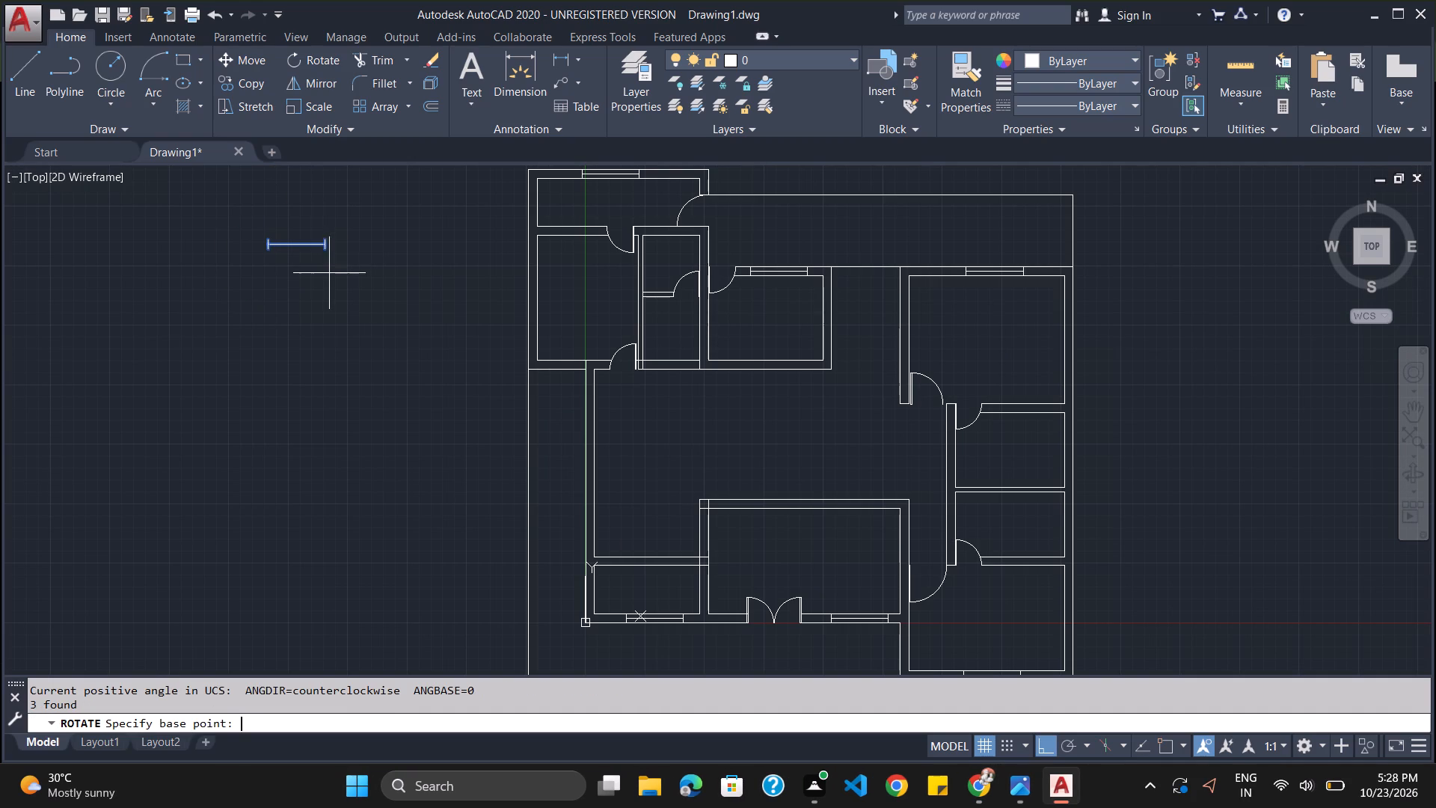
left_click(326, 244)
left_click(315, 307)
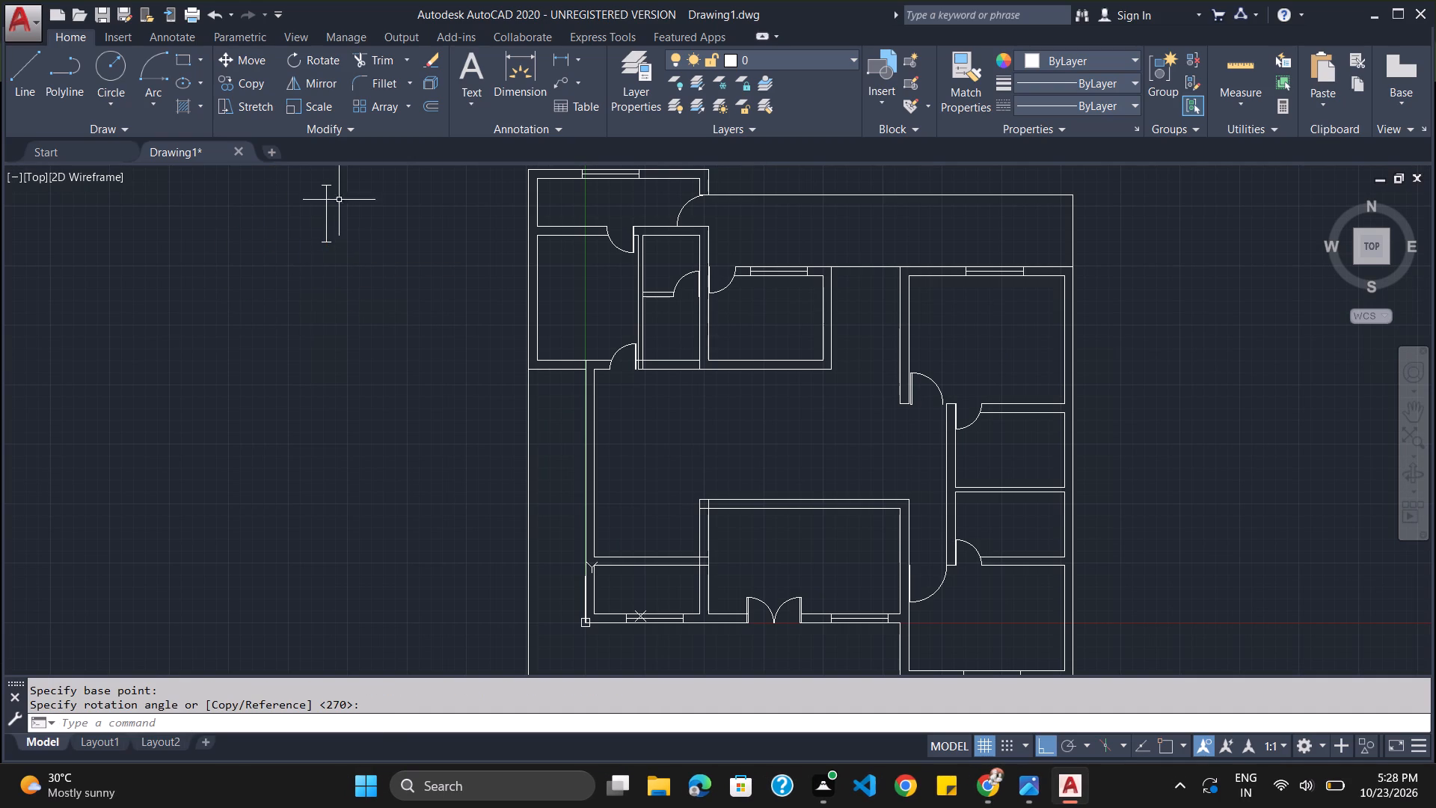
Copy the vertical window symbol and paste it into the west wall of the room just south of the northernmost room.
left_click_drag(332, 173, 385, 179)
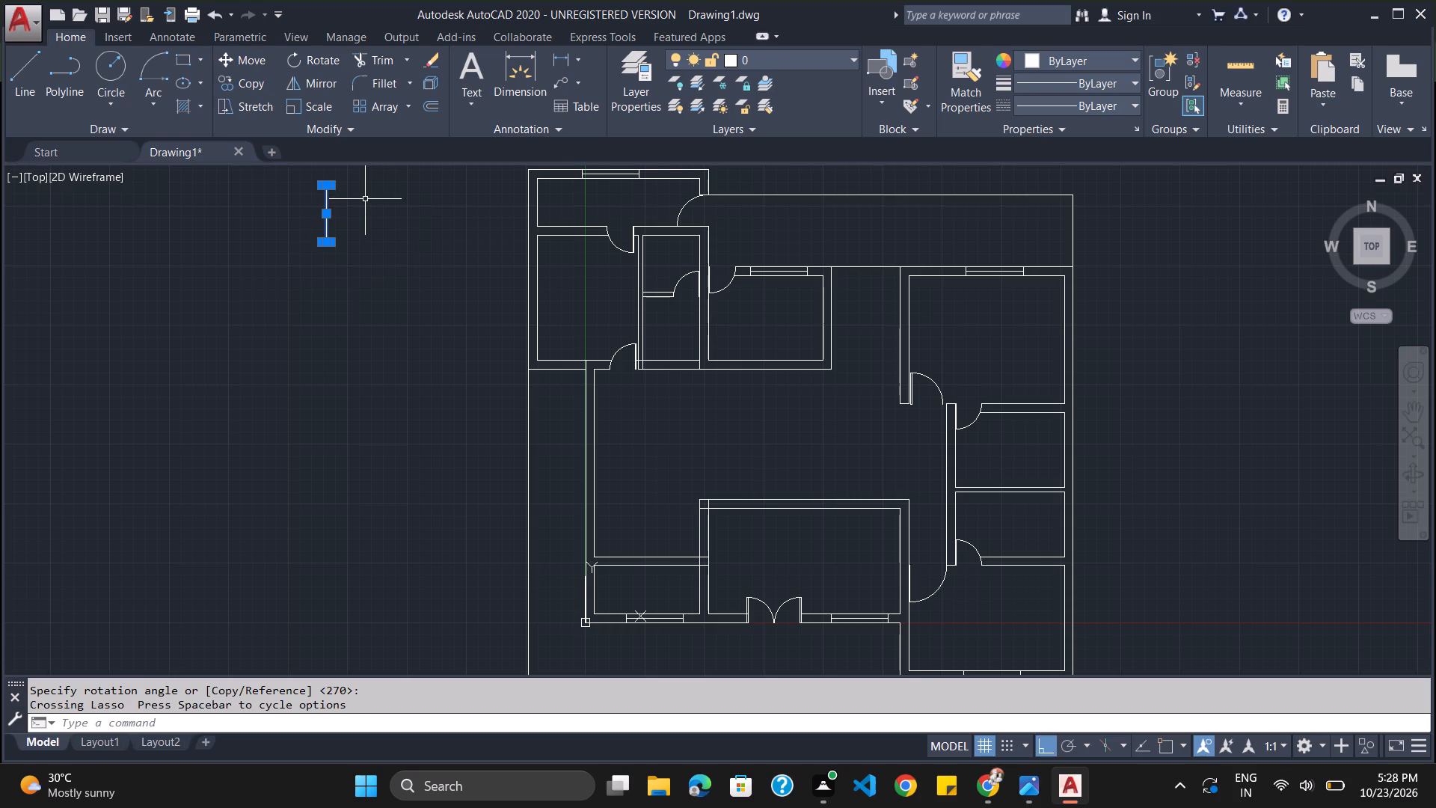
key("ctrl+c")
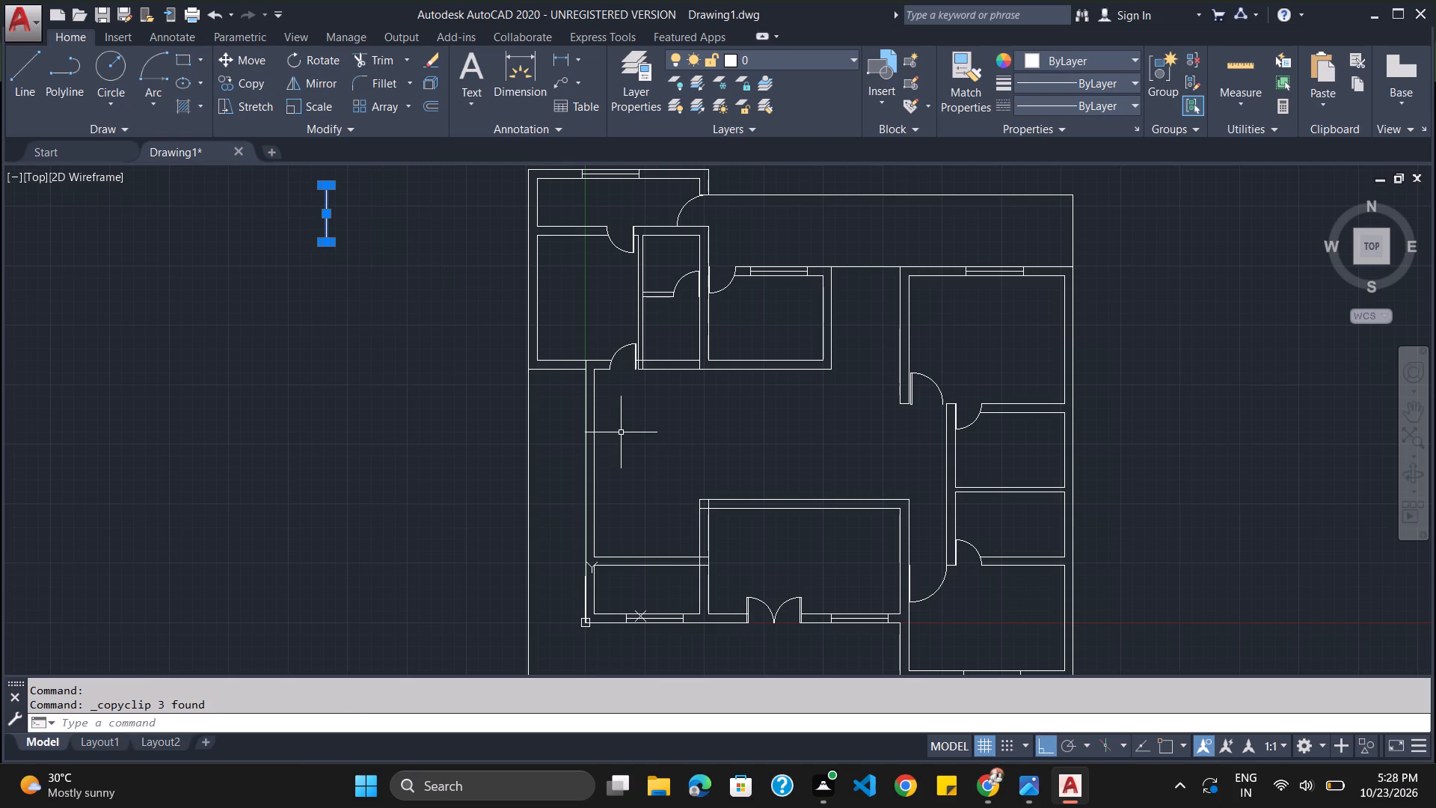
key("ctrl+v")
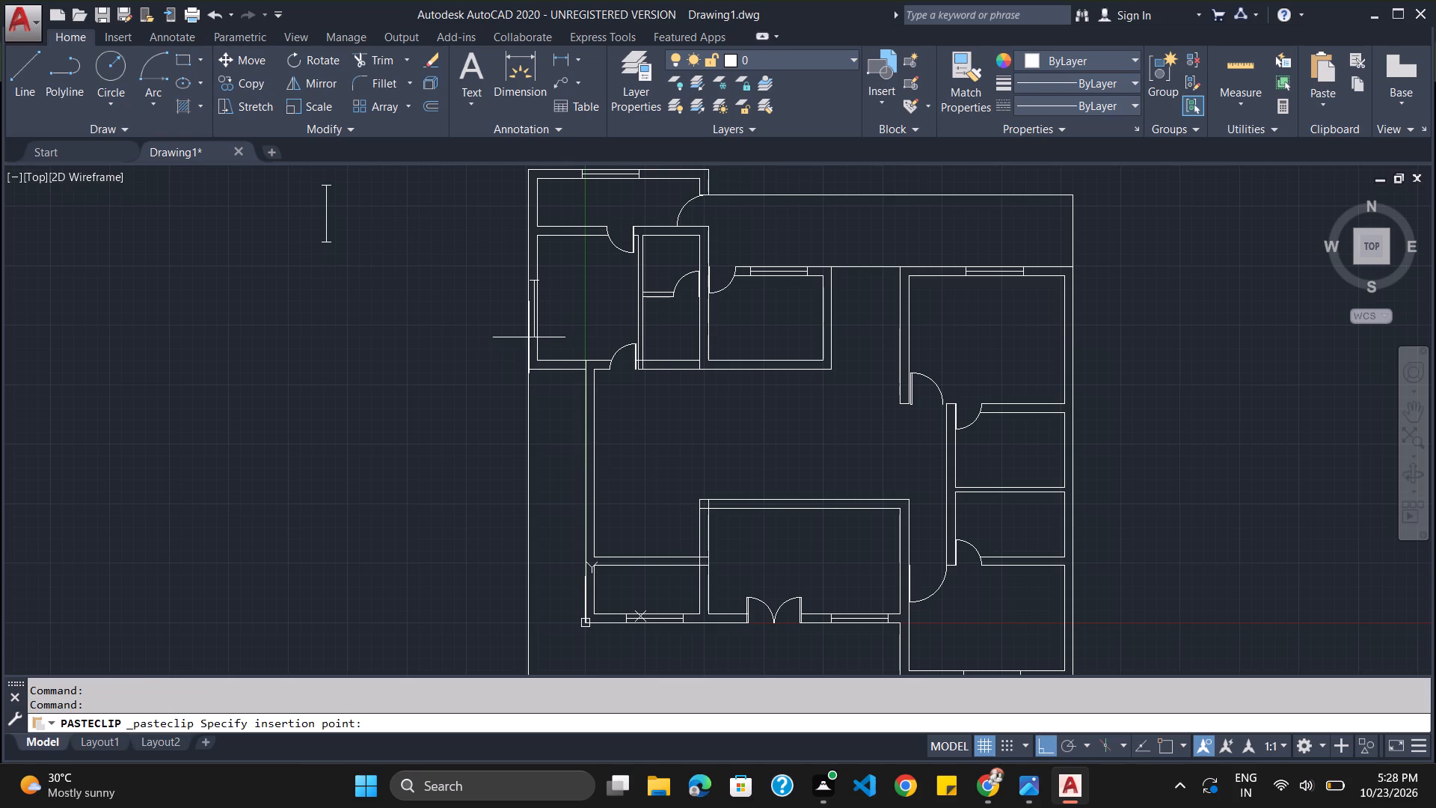
scroll(529, 334, "down", 1)
scroll(519, 315, "up", 4)
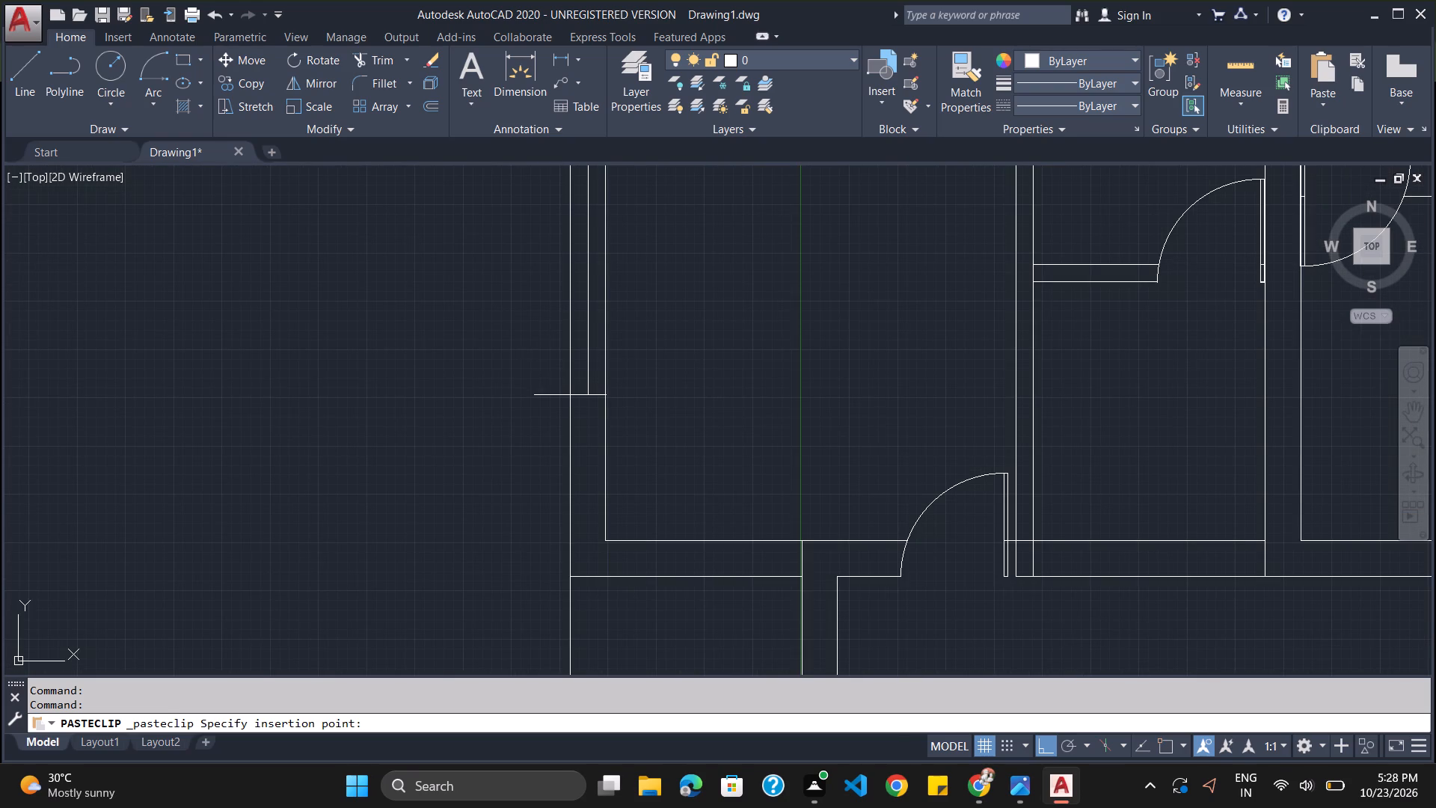
left_click(570, 395)
Paste another vertical window into the west wall of the large central hall, about midway along it.
scroll(749, 508, "down", 4)
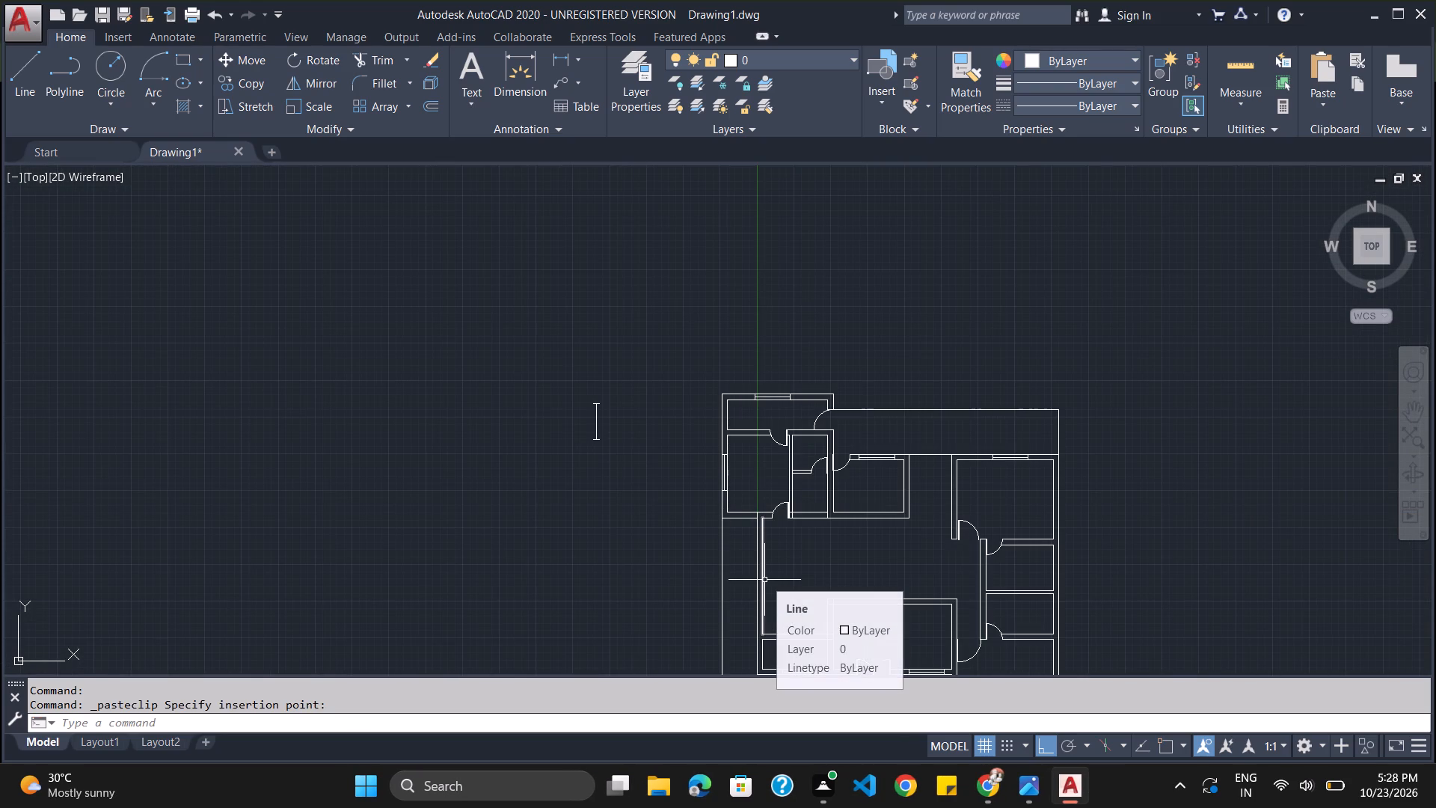
scroll(764, 580, "down", 1)
scroll(761, 599, "up", 3)
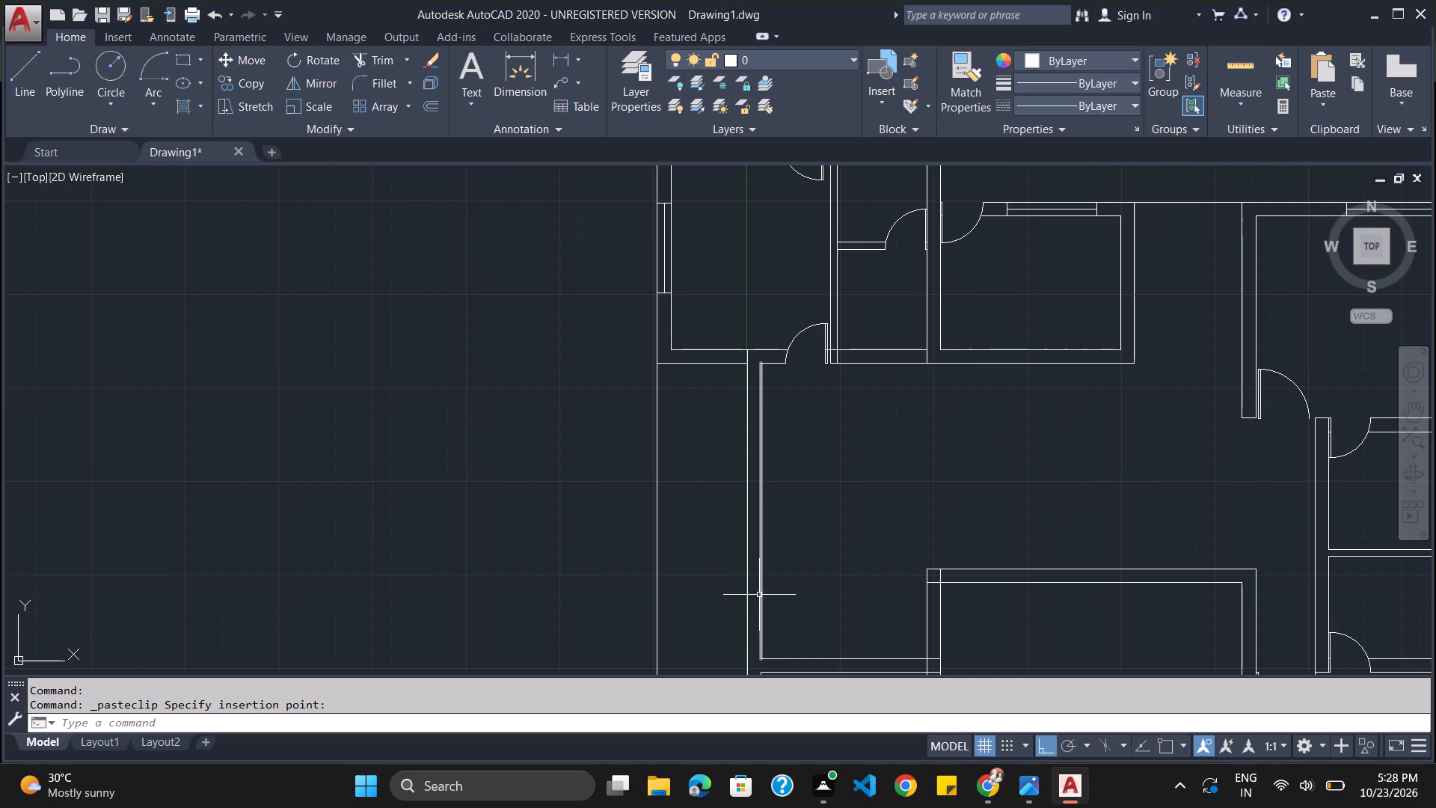
scroll(769, 635, "up", 2)
scroll(753, 593, "down", 1)
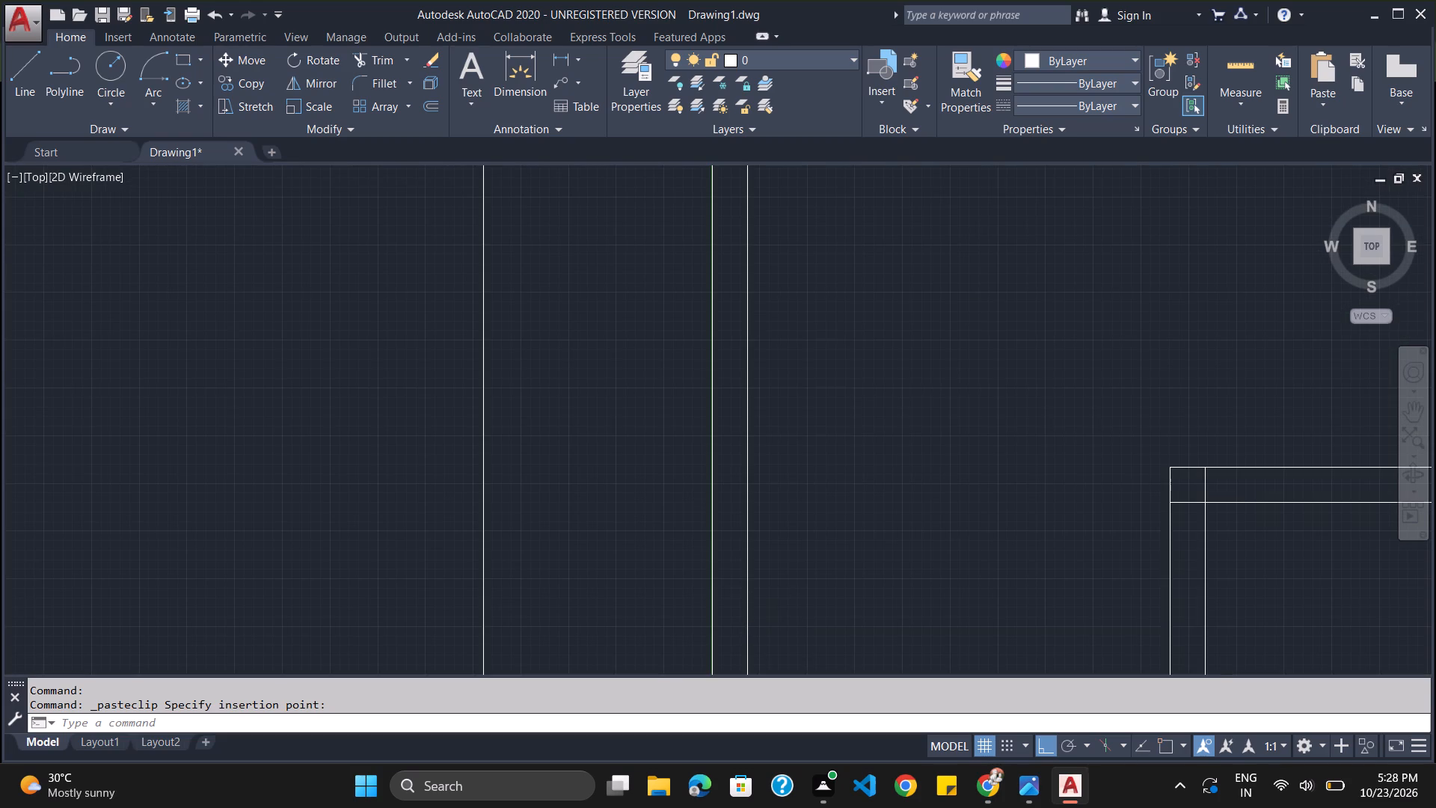
key("ctrl+v")
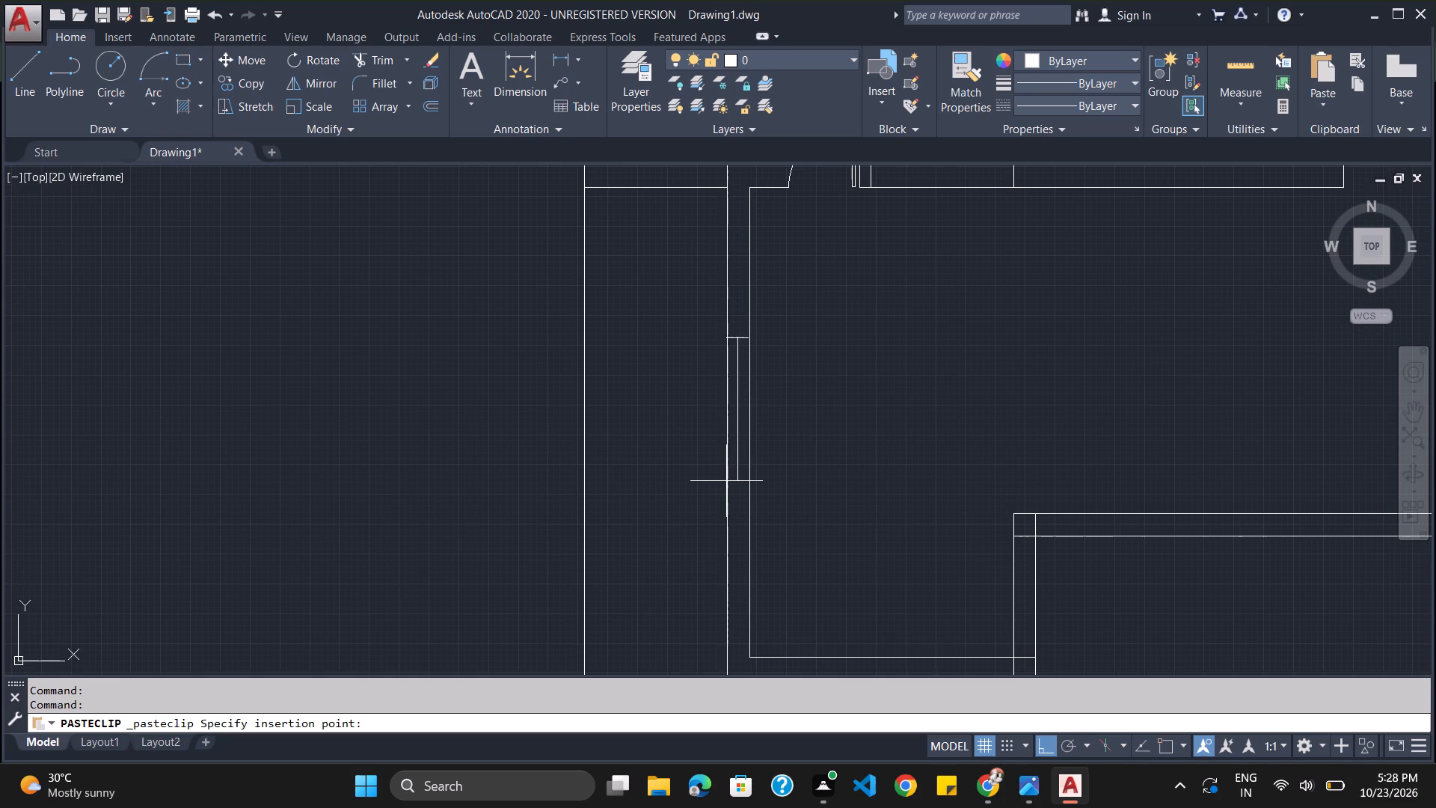
left_click(727, 483)
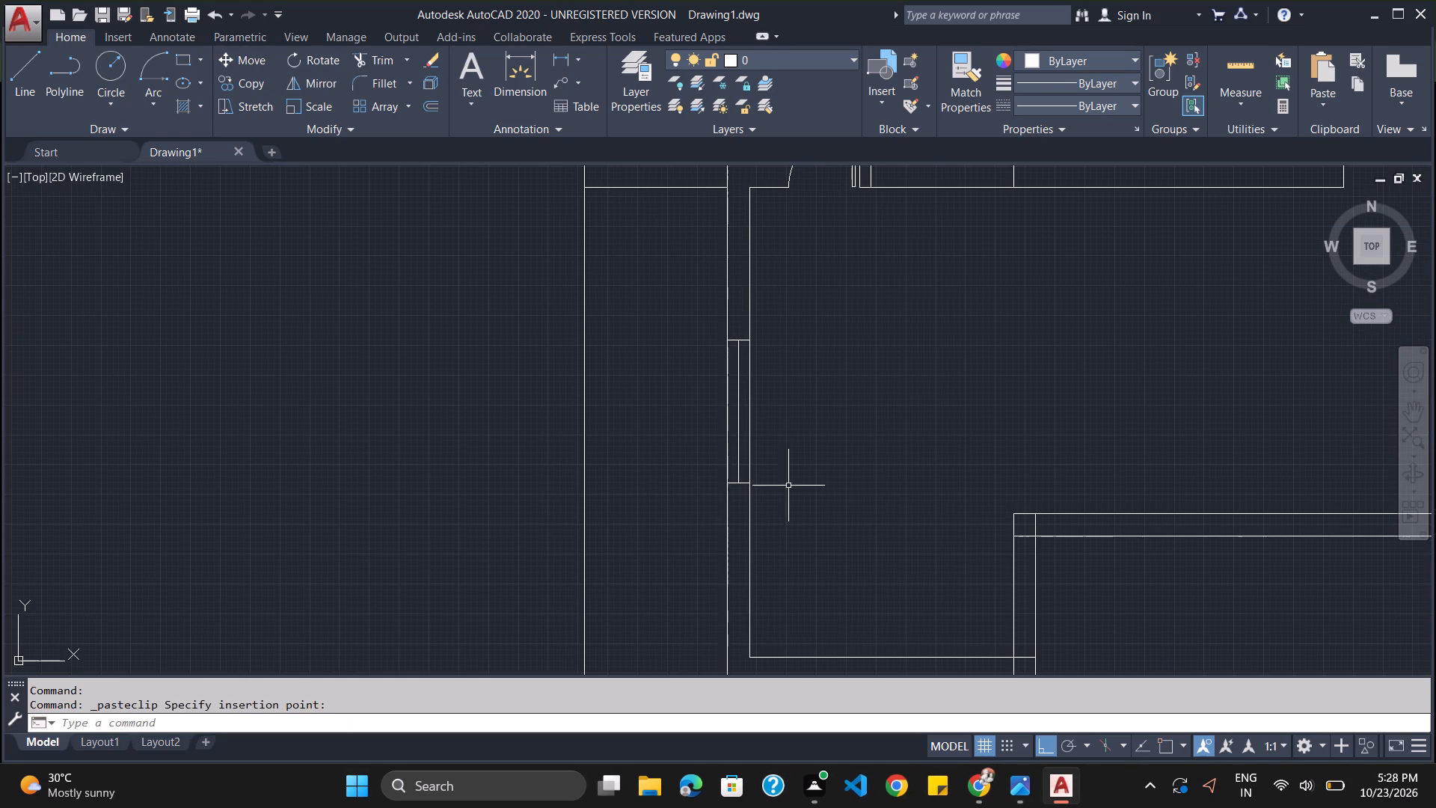
Paste a vertical window into the east wall of the southeast room, near the middle of the wall.
scroll(823, 486, "down", 4)
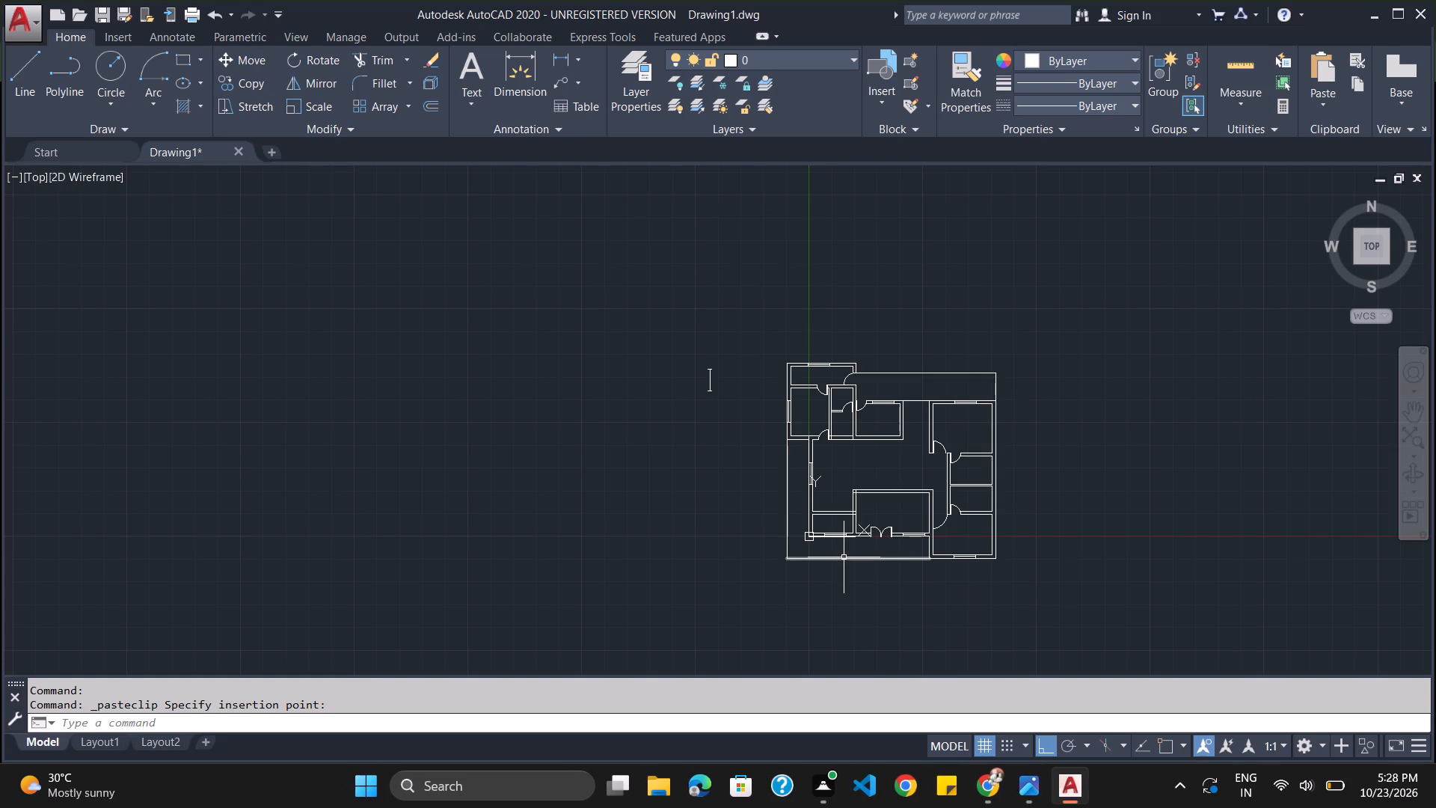
scroll(1021, 554, "up", 4)
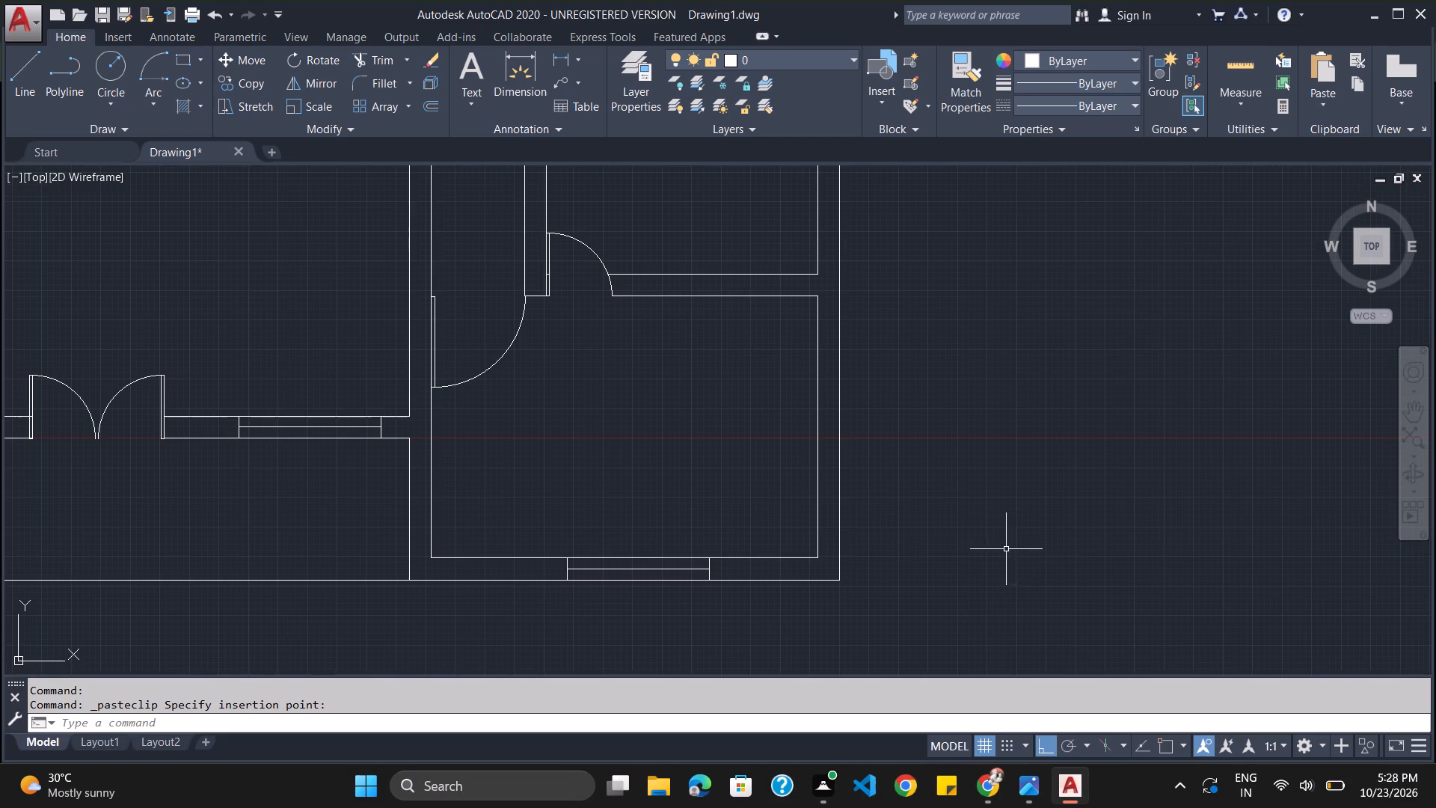
key("ctrl+v")
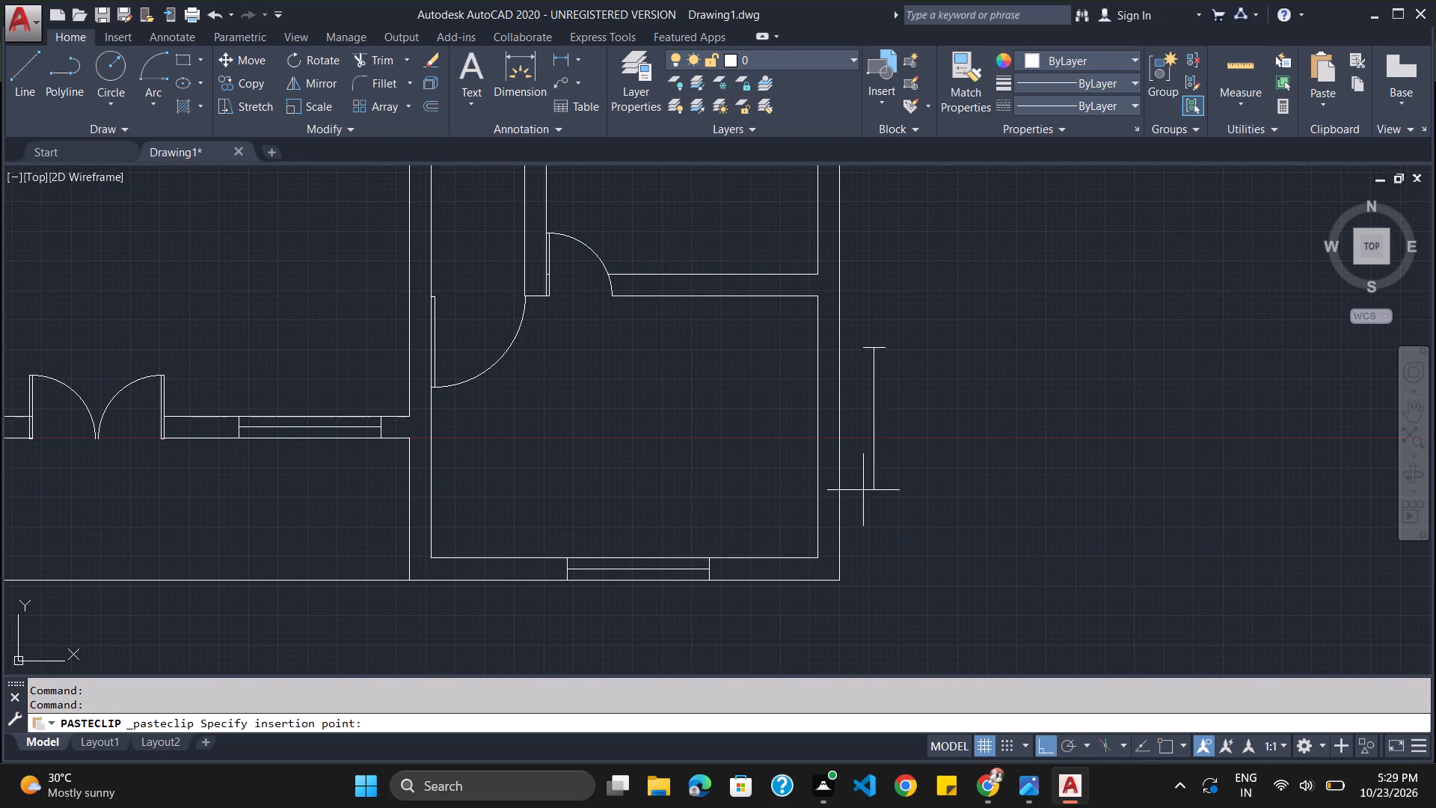
left_click(817, 491)
Paste a vertical window into the east wall of the northeast room, near the middle of the wall.
scroll(817, 491, "down", 3)
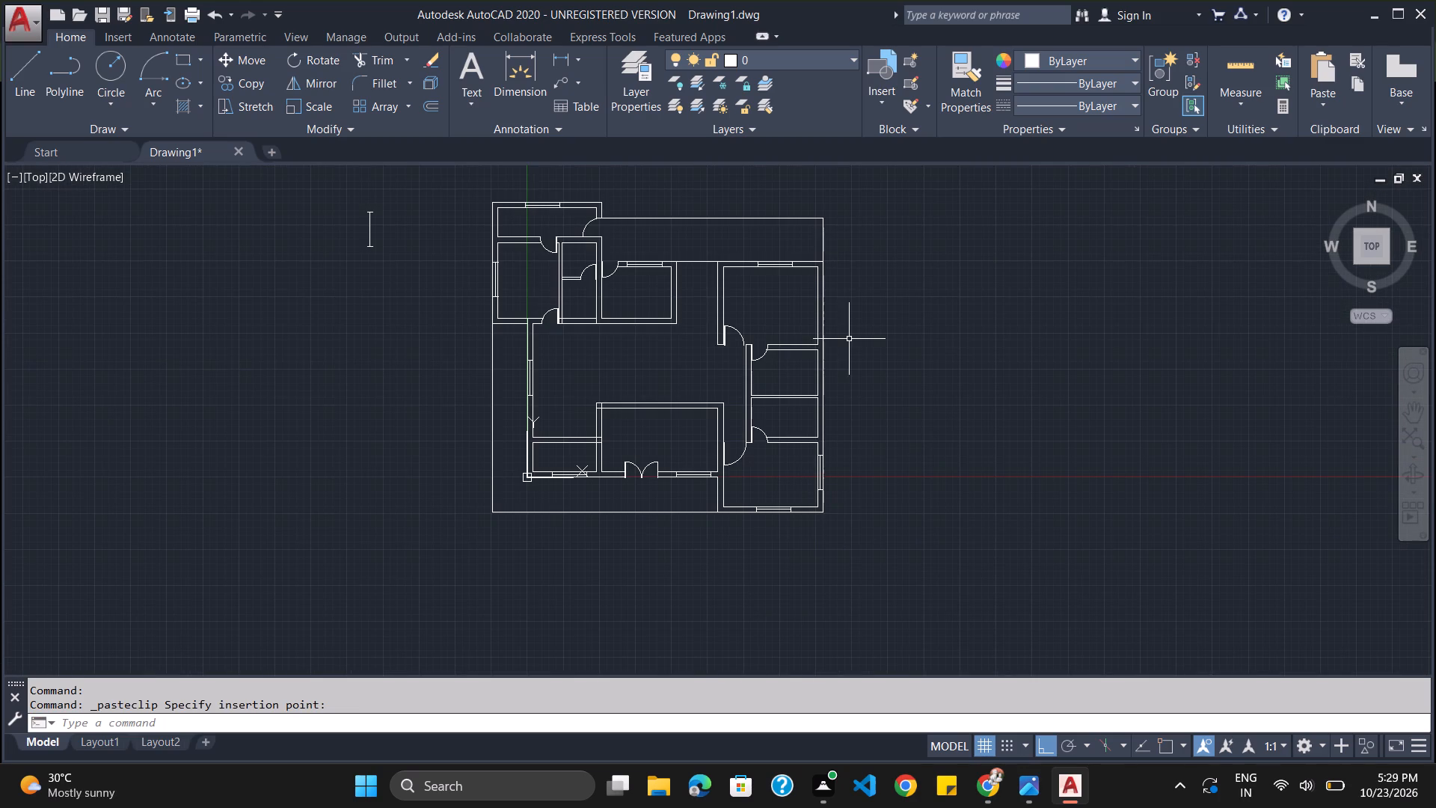
scroll(816, 265, "up", 3)
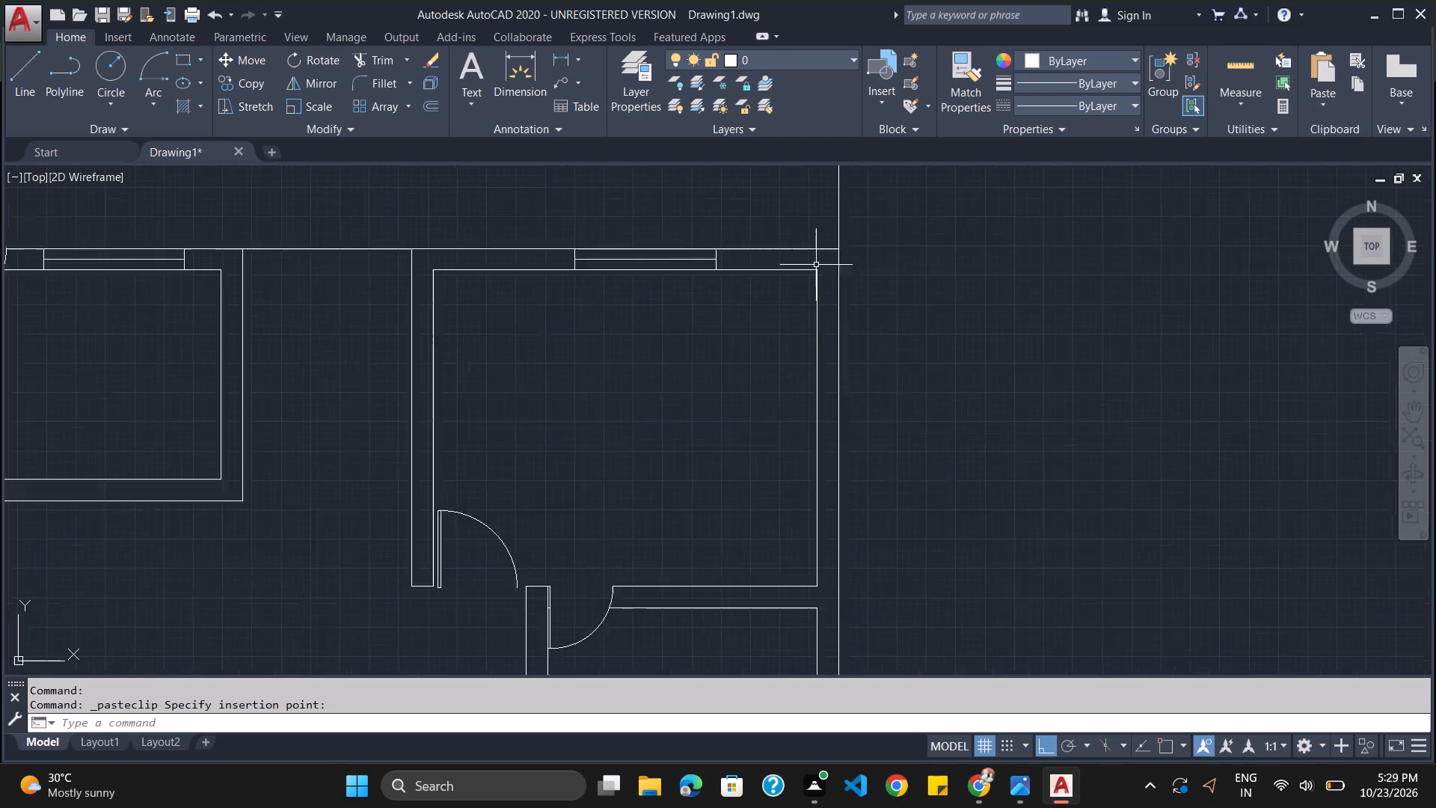
scroll(816, 265, "up", 1)
key("ctrl+v")
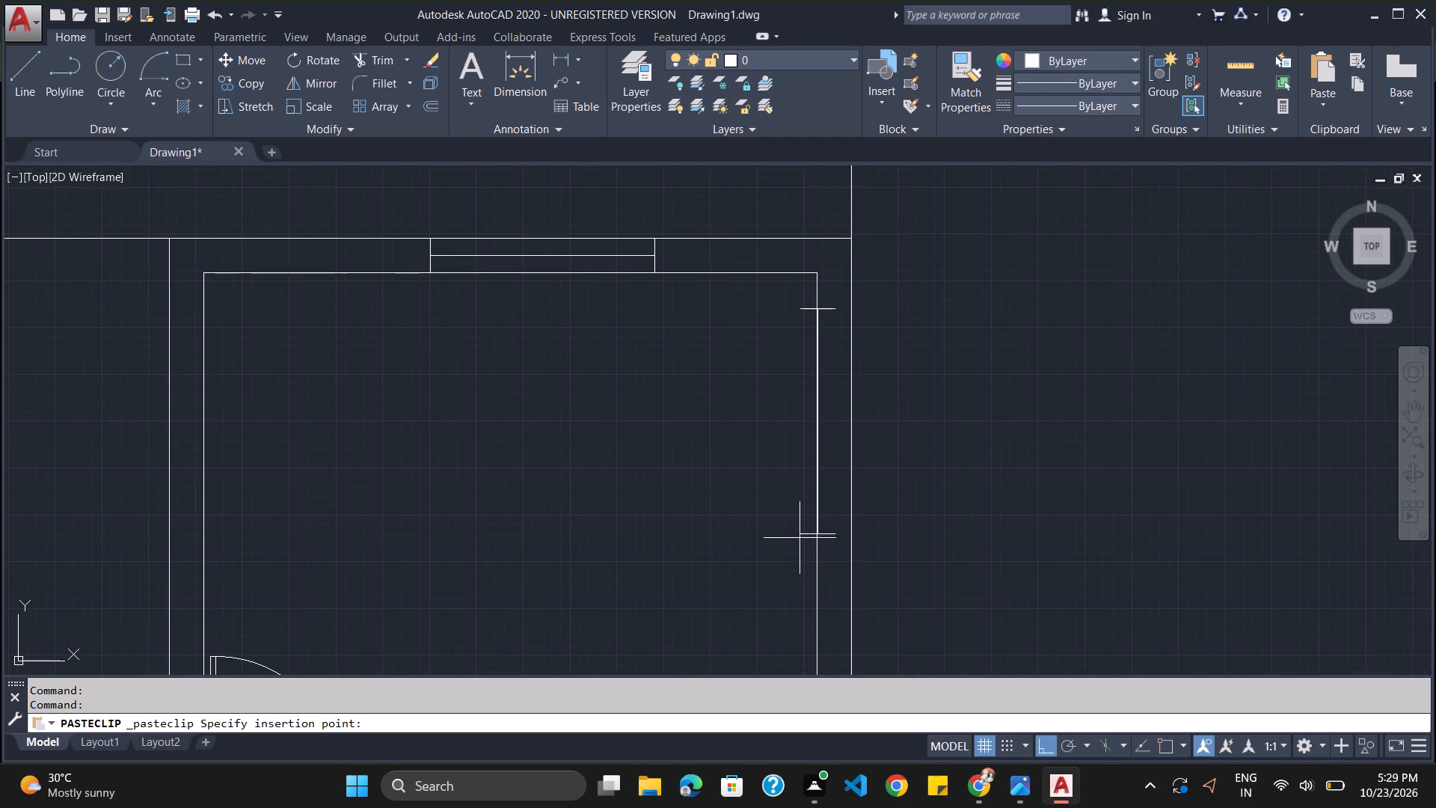
scroll(800, 545, "down", 3)
scroll(793, 587, "up", 3)
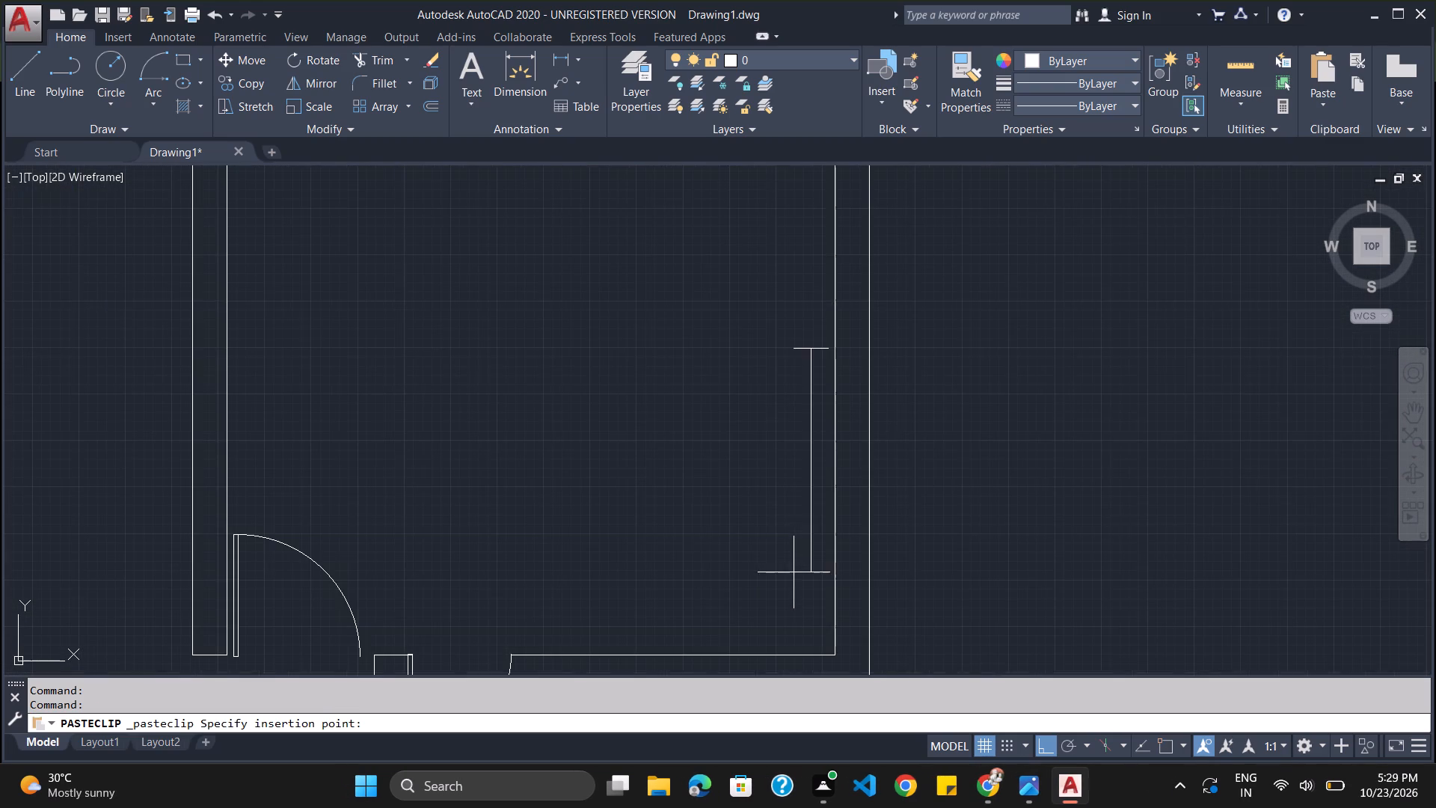
left_click(835, 468)
Delete the spare vertical window symbol standing outside the plan to the west.
scroll(918, 492, "down", 4)
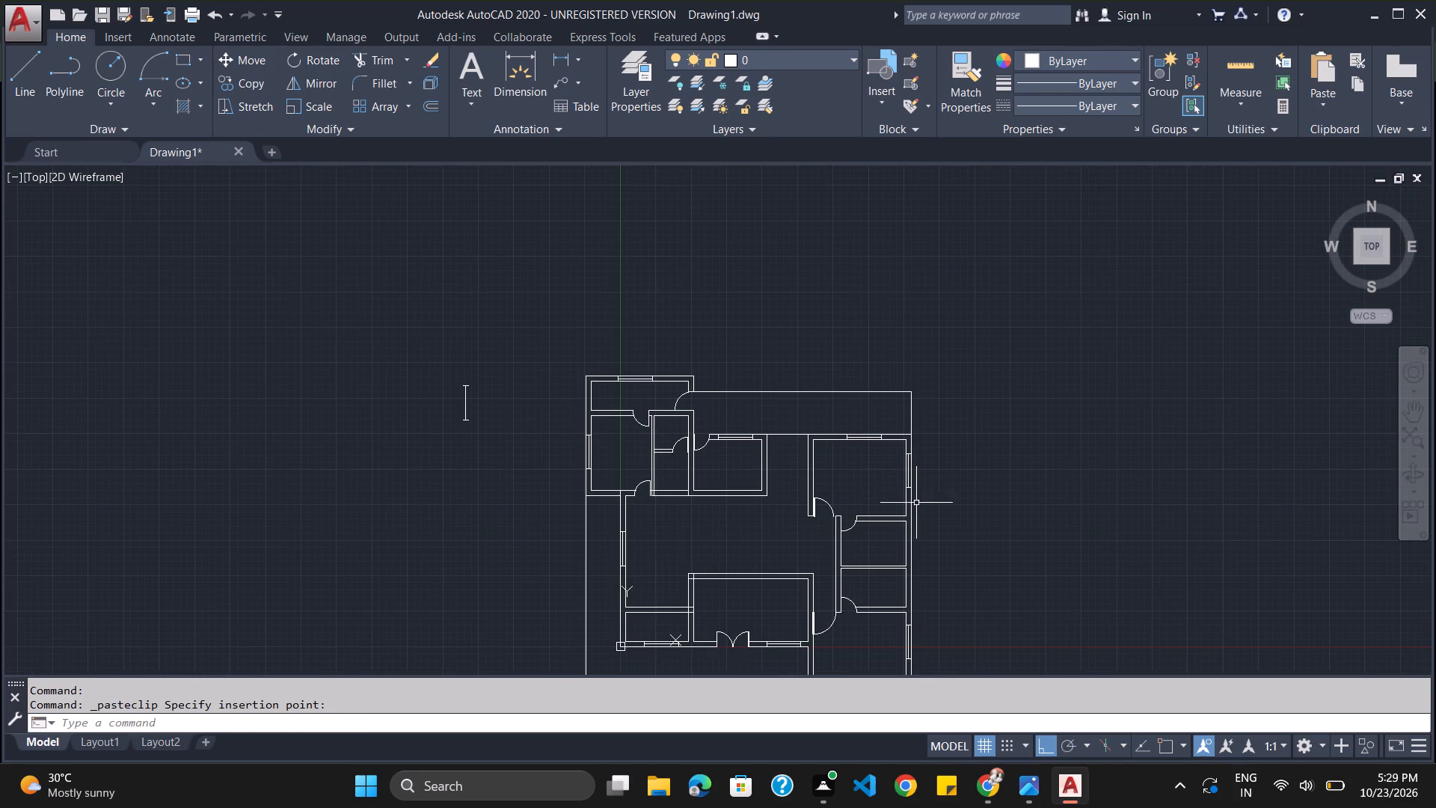
scroll(916, 527, "down", 2)
scroll(886, 625, "up", 2)
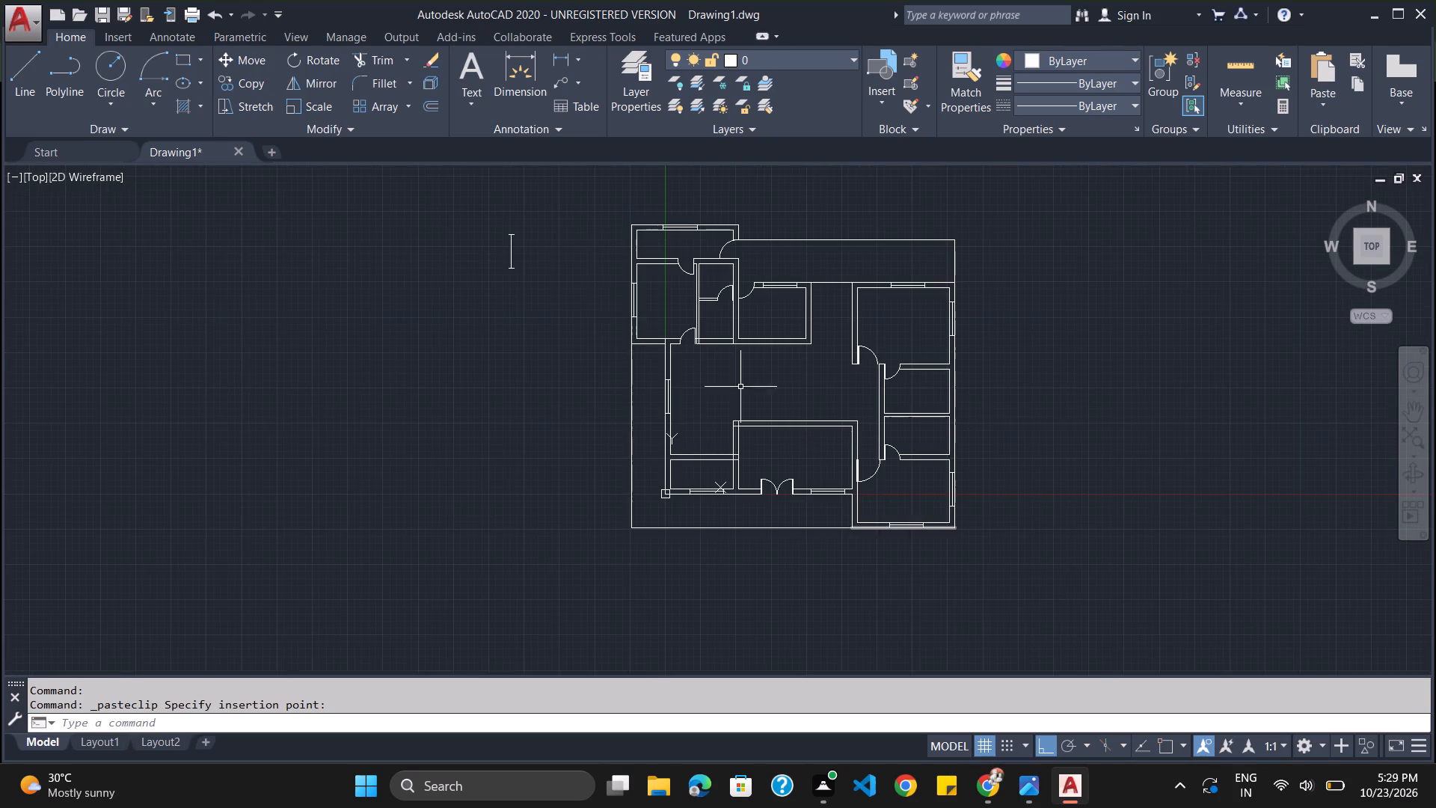
left_click_drag(511, 215, 518, 203)
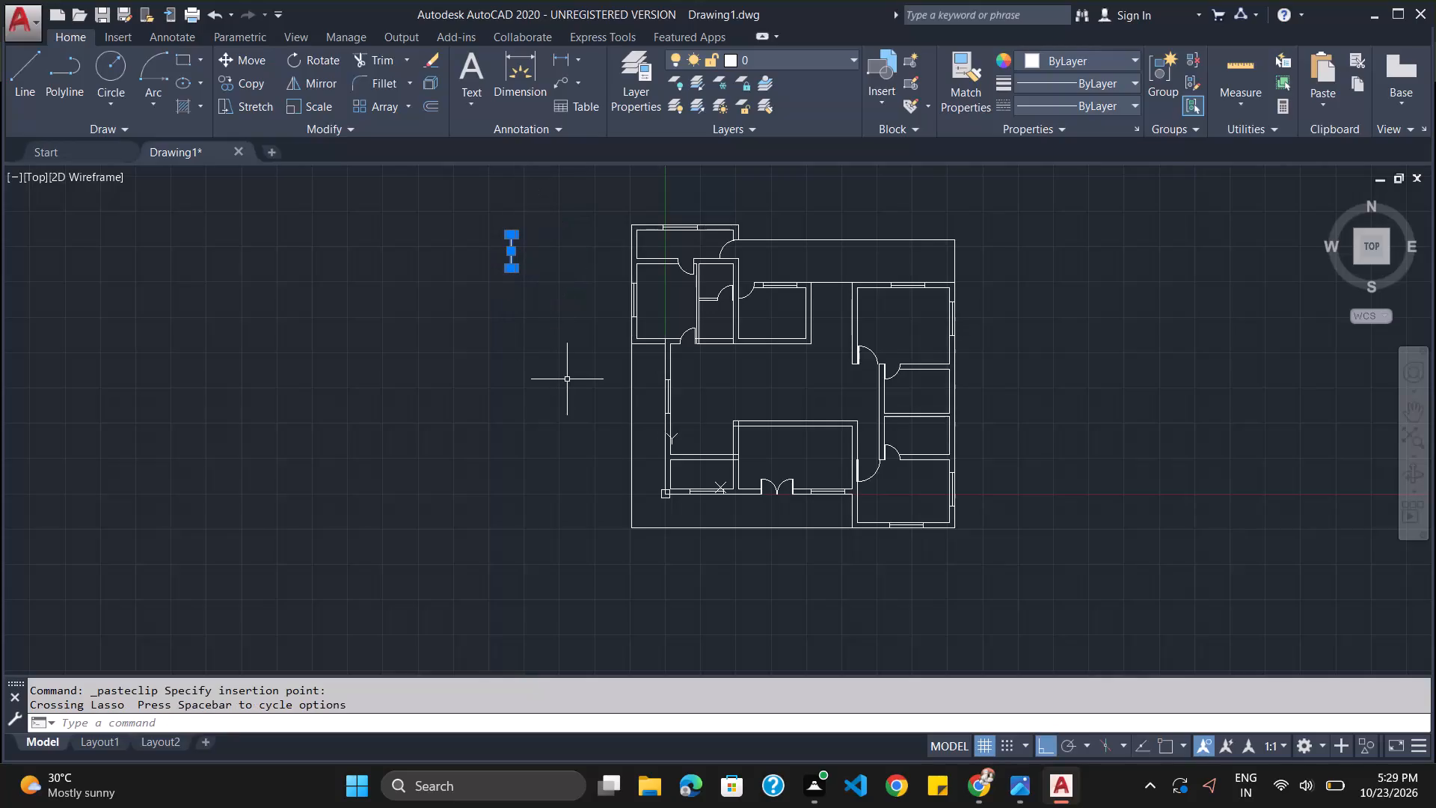
key("Delete")
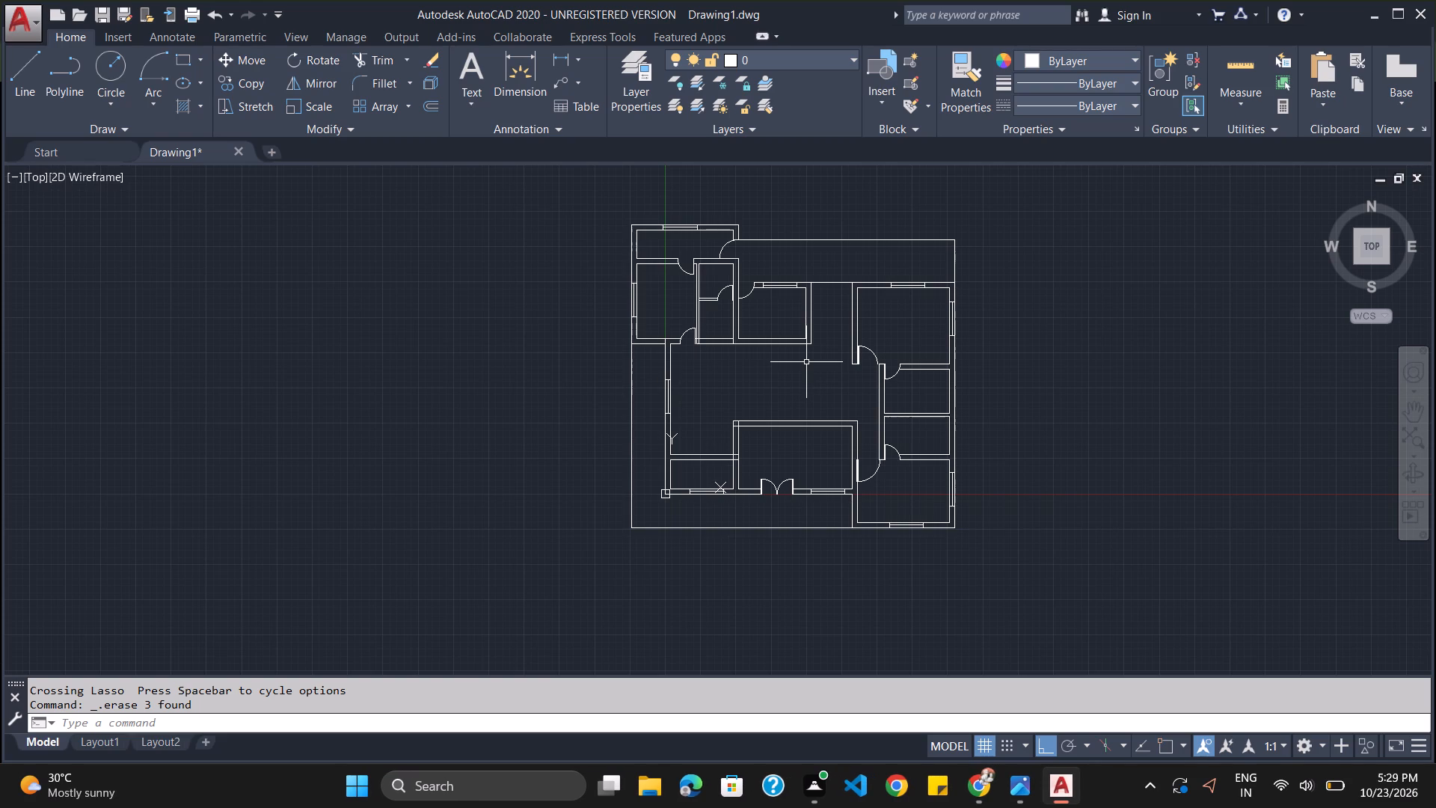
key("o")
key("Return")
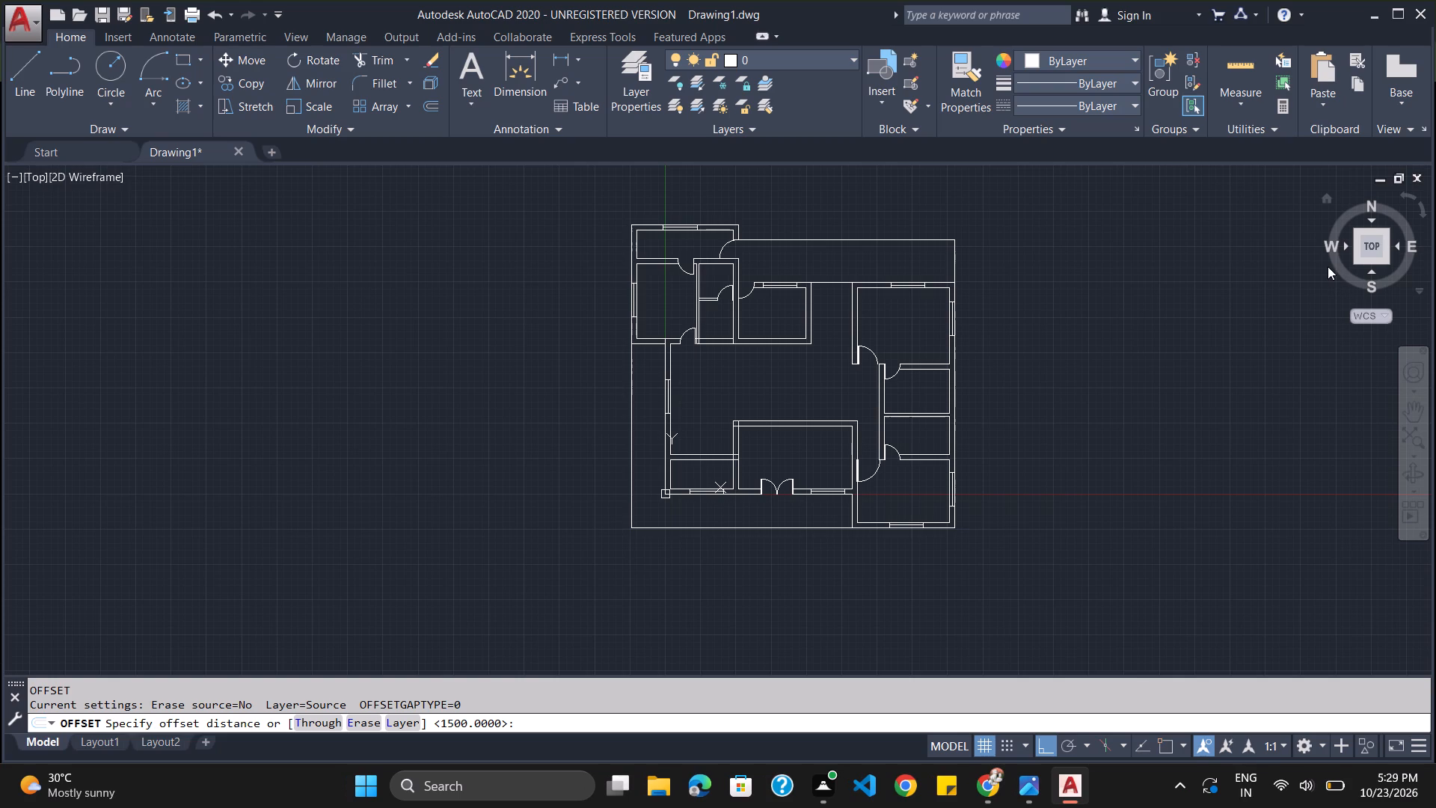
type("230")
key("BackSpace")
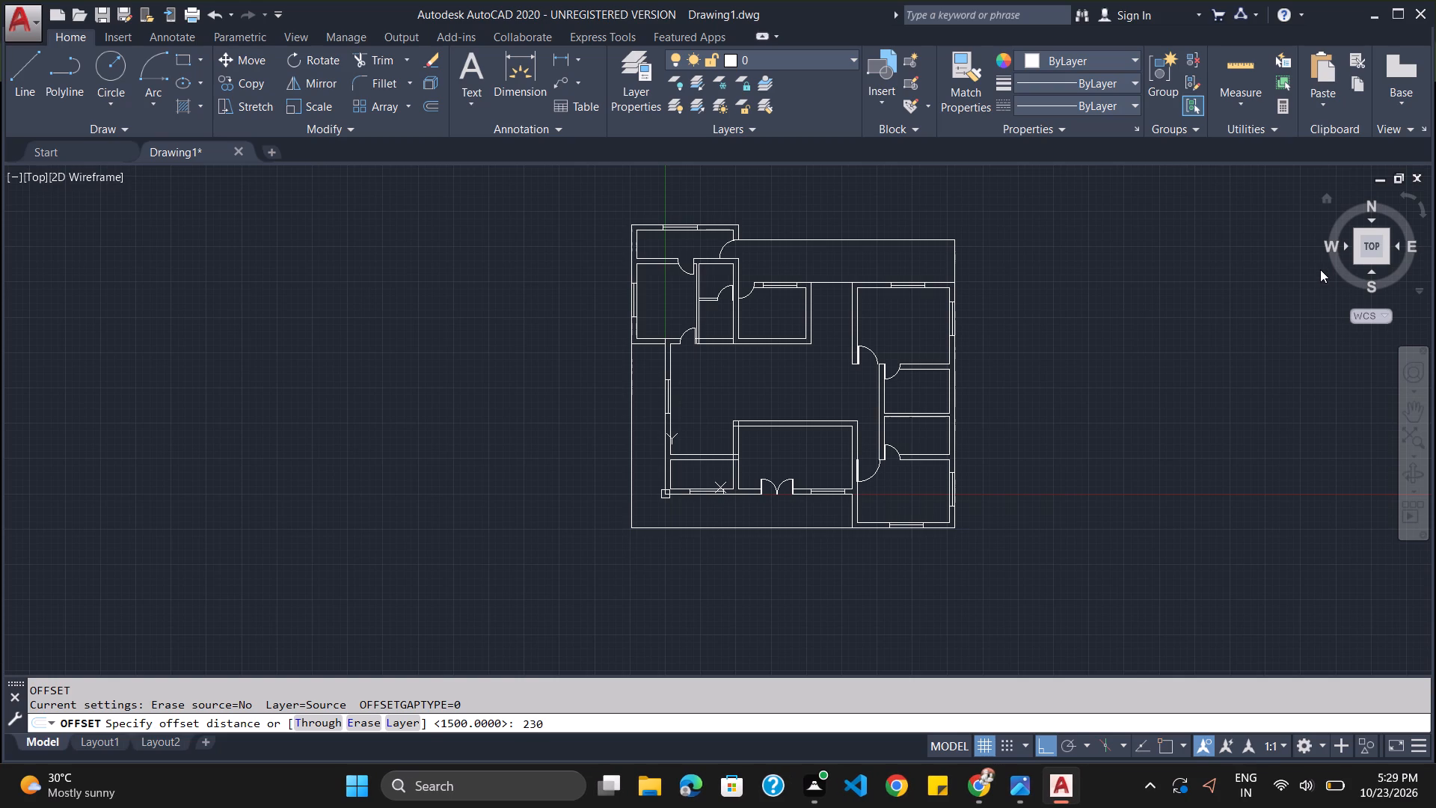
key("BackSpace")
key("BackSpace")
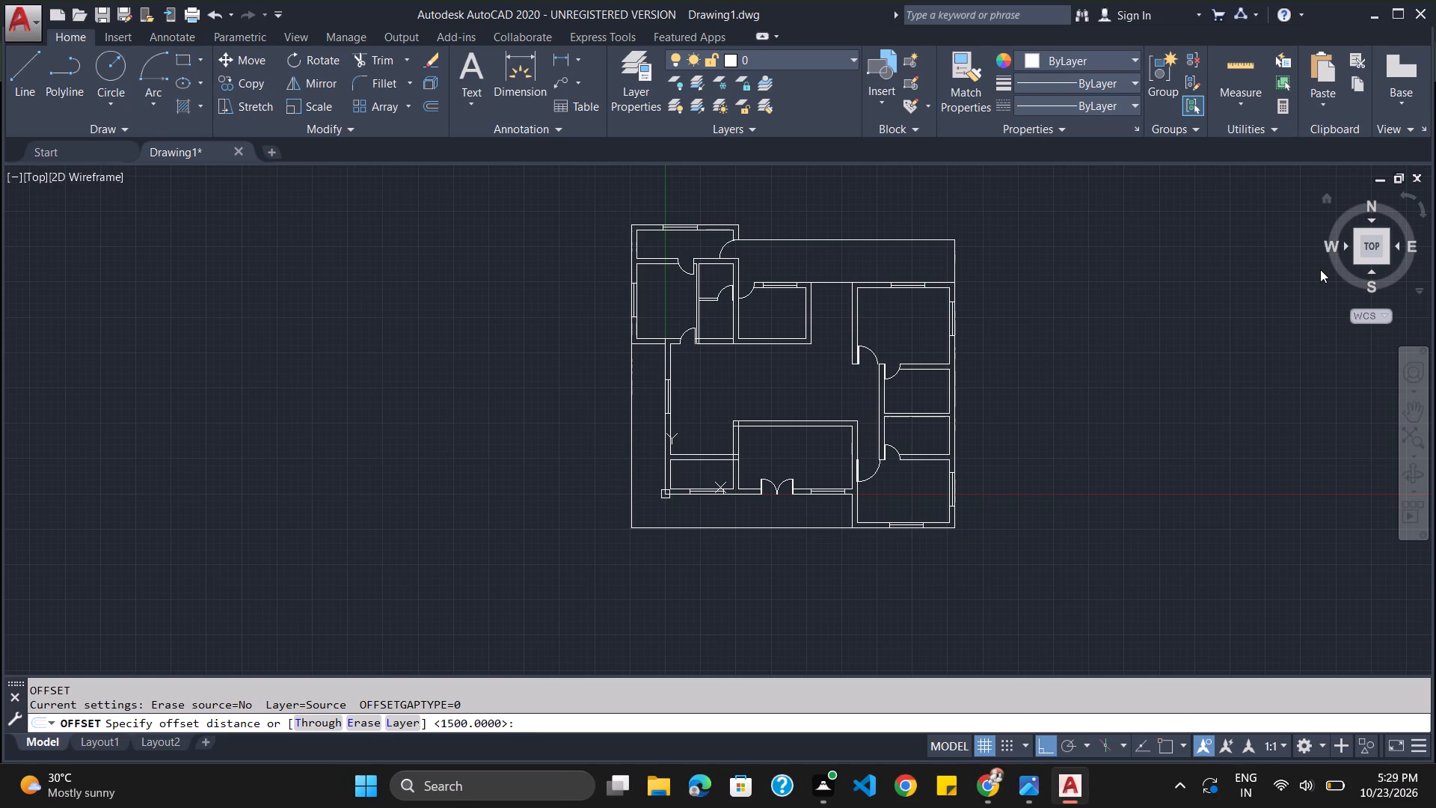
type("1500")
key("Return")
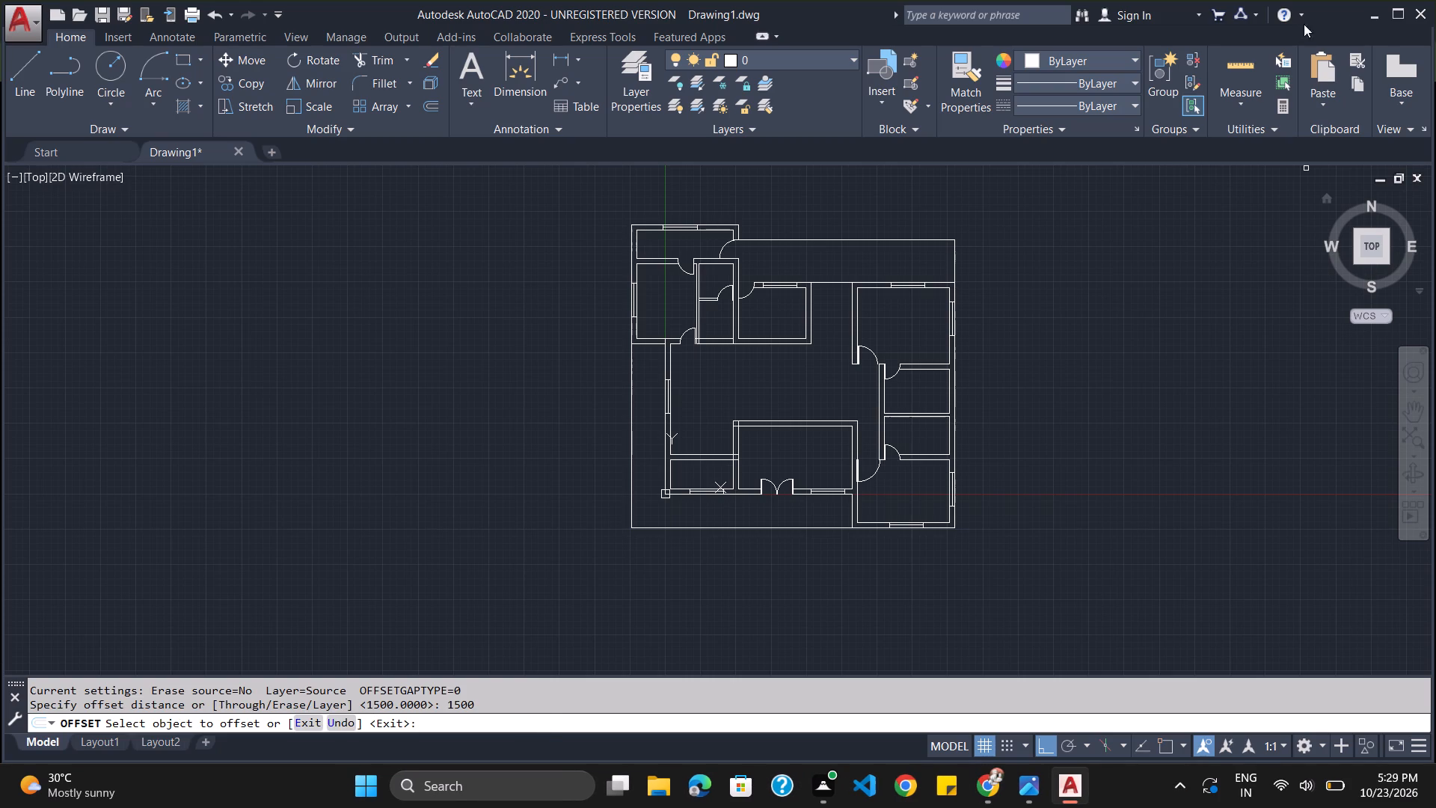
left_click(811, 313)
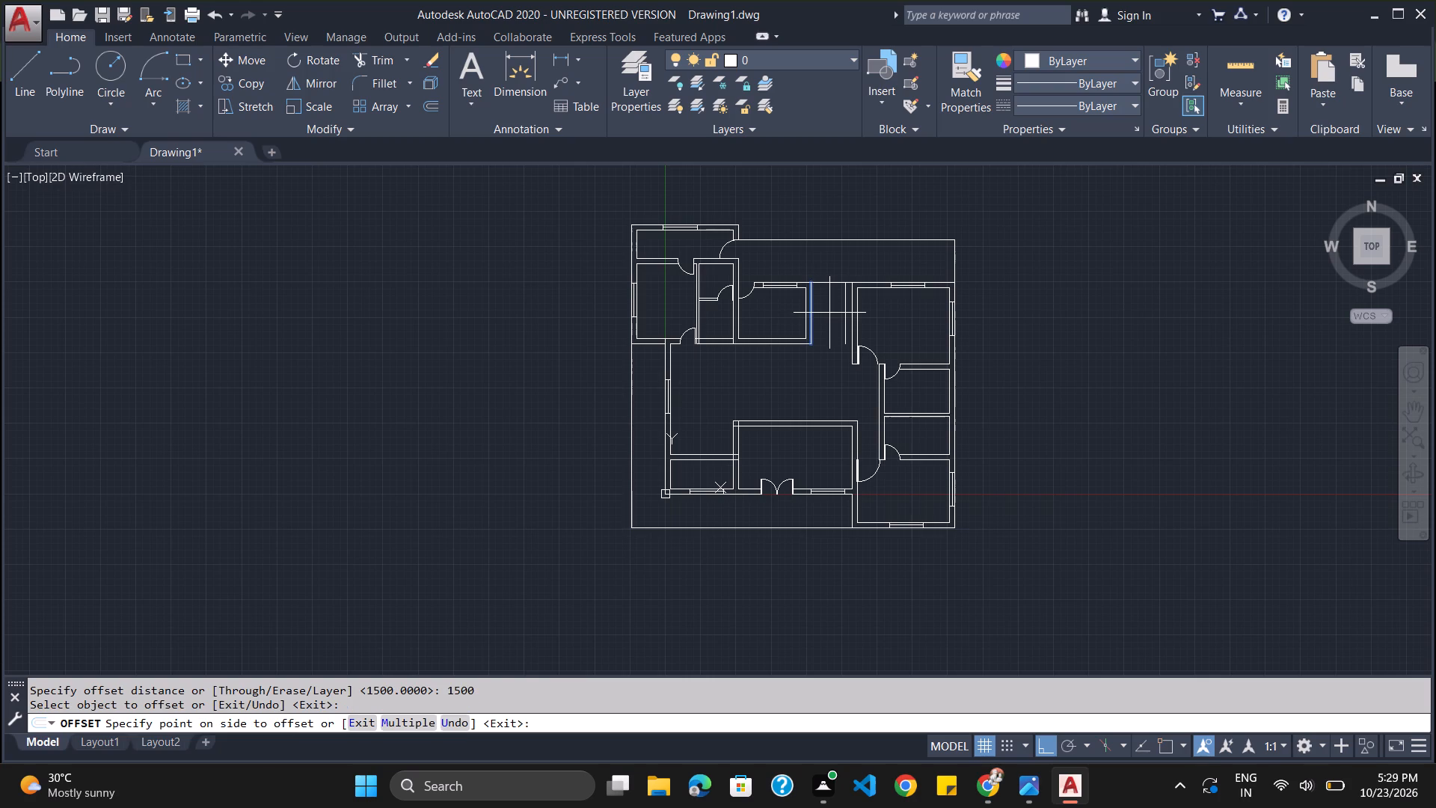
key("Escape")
Offset the inner east wall line of the north-central room 1000 units east into the passage beside it.
left_click(863, 727)
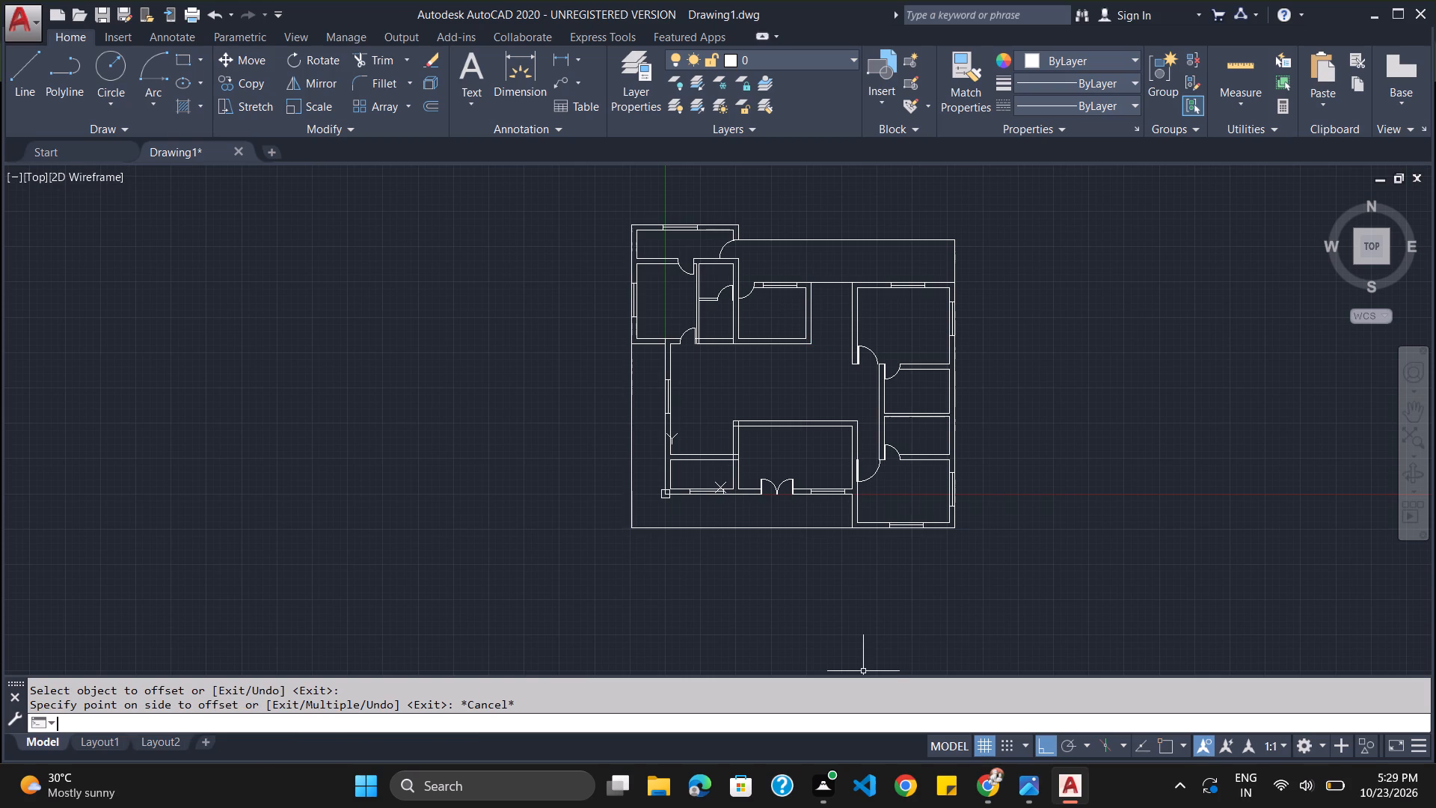
key("o")
key("Return")
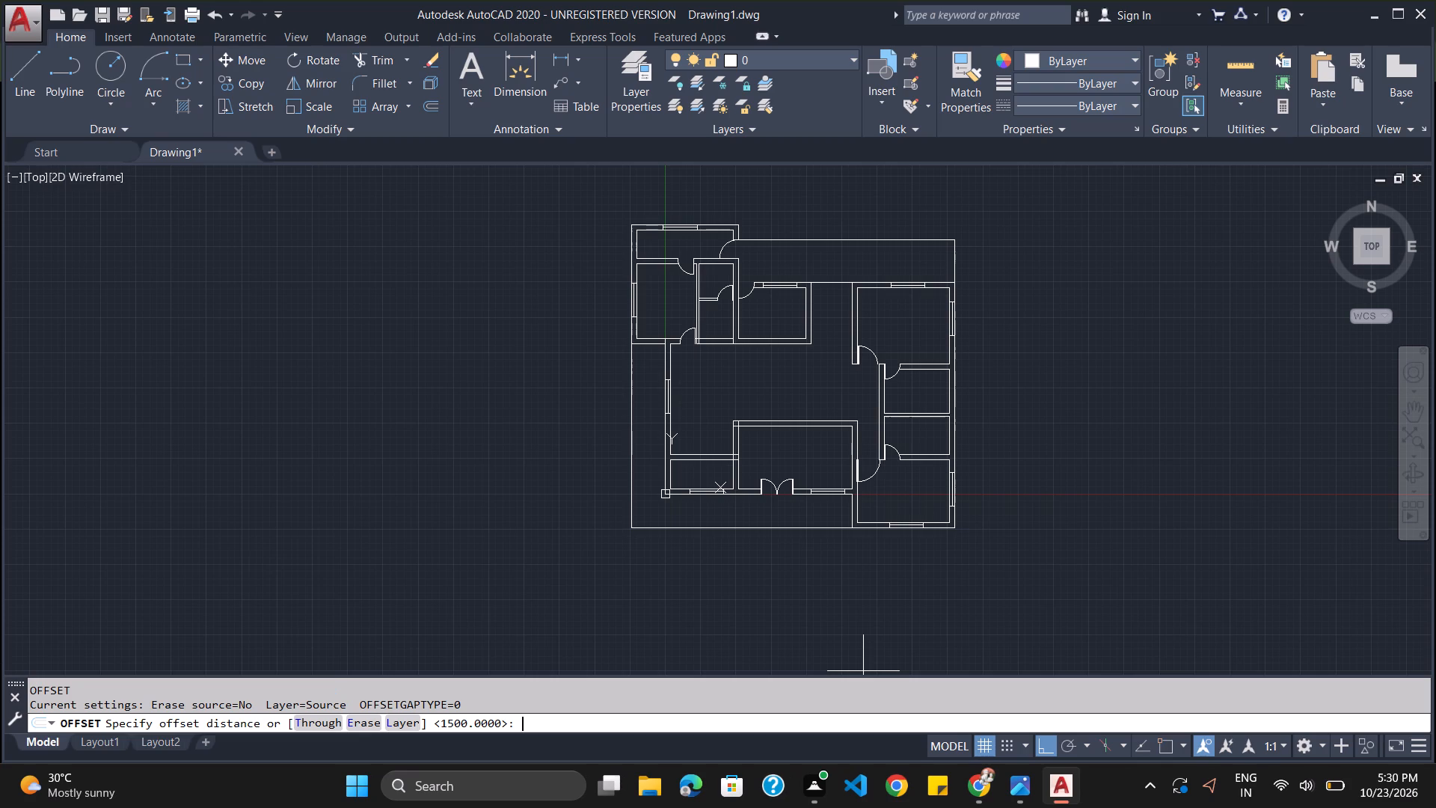
key("7")
key("BackSpace")
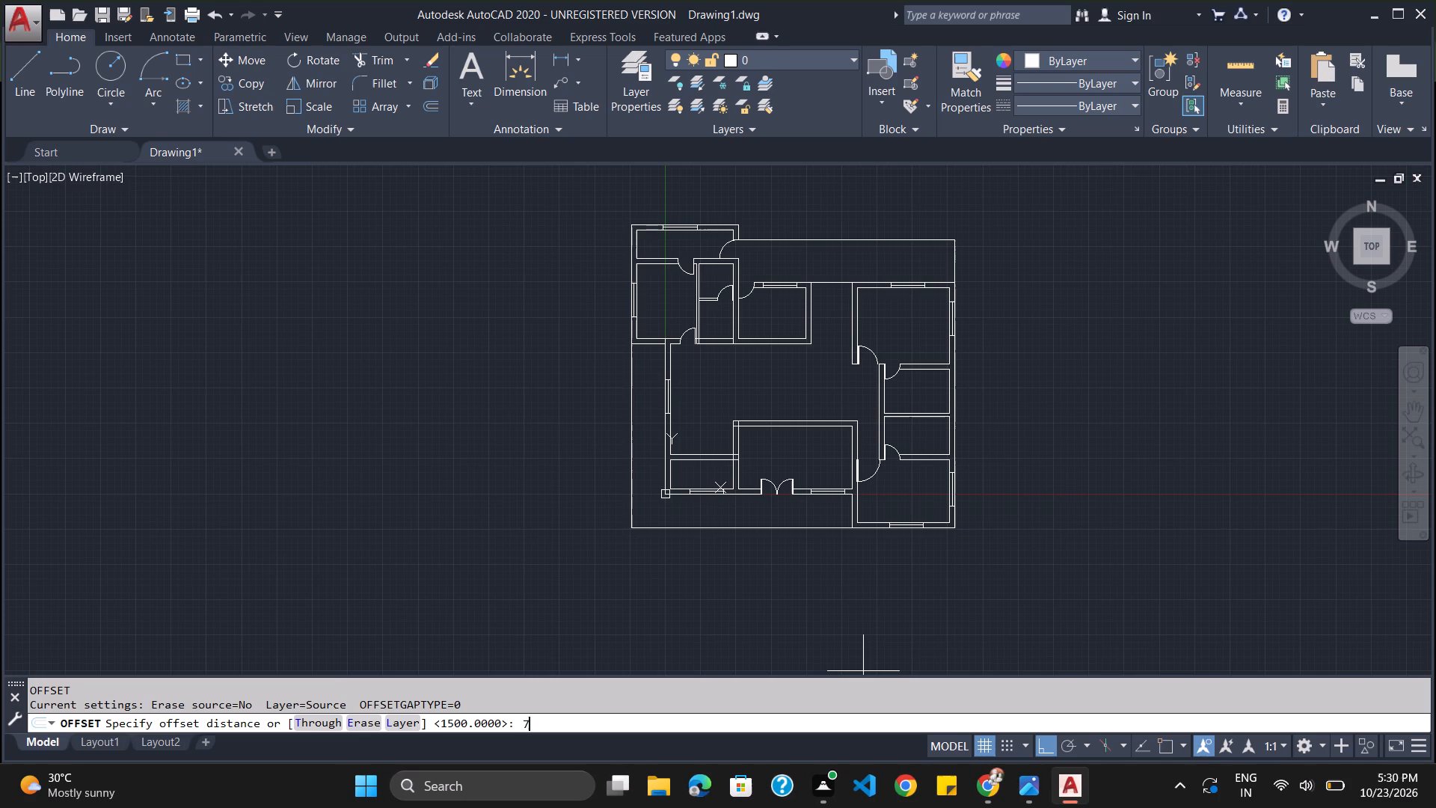
type("100")
key("0")
key("Return")
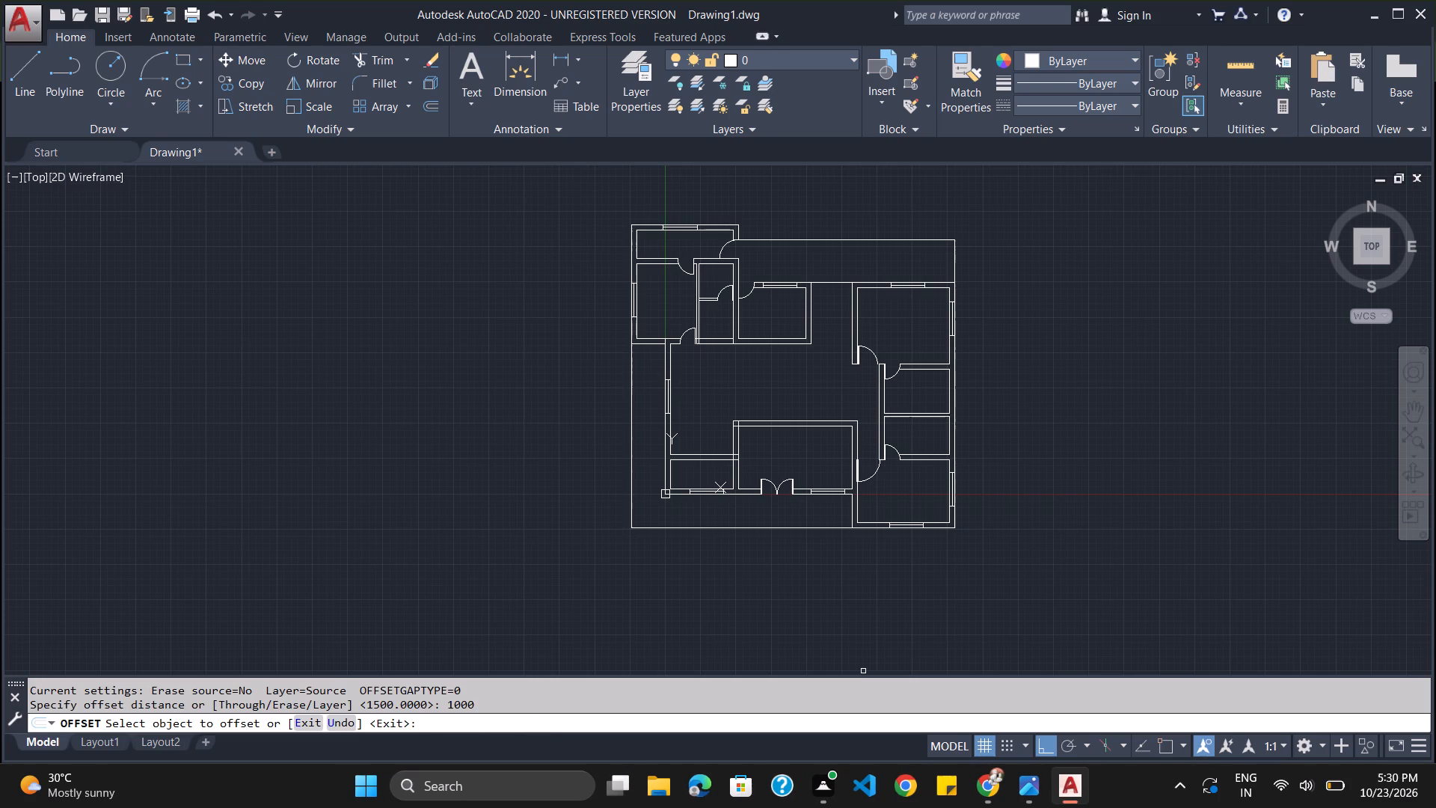
left_click(806, 313)
left_click(817, 313)
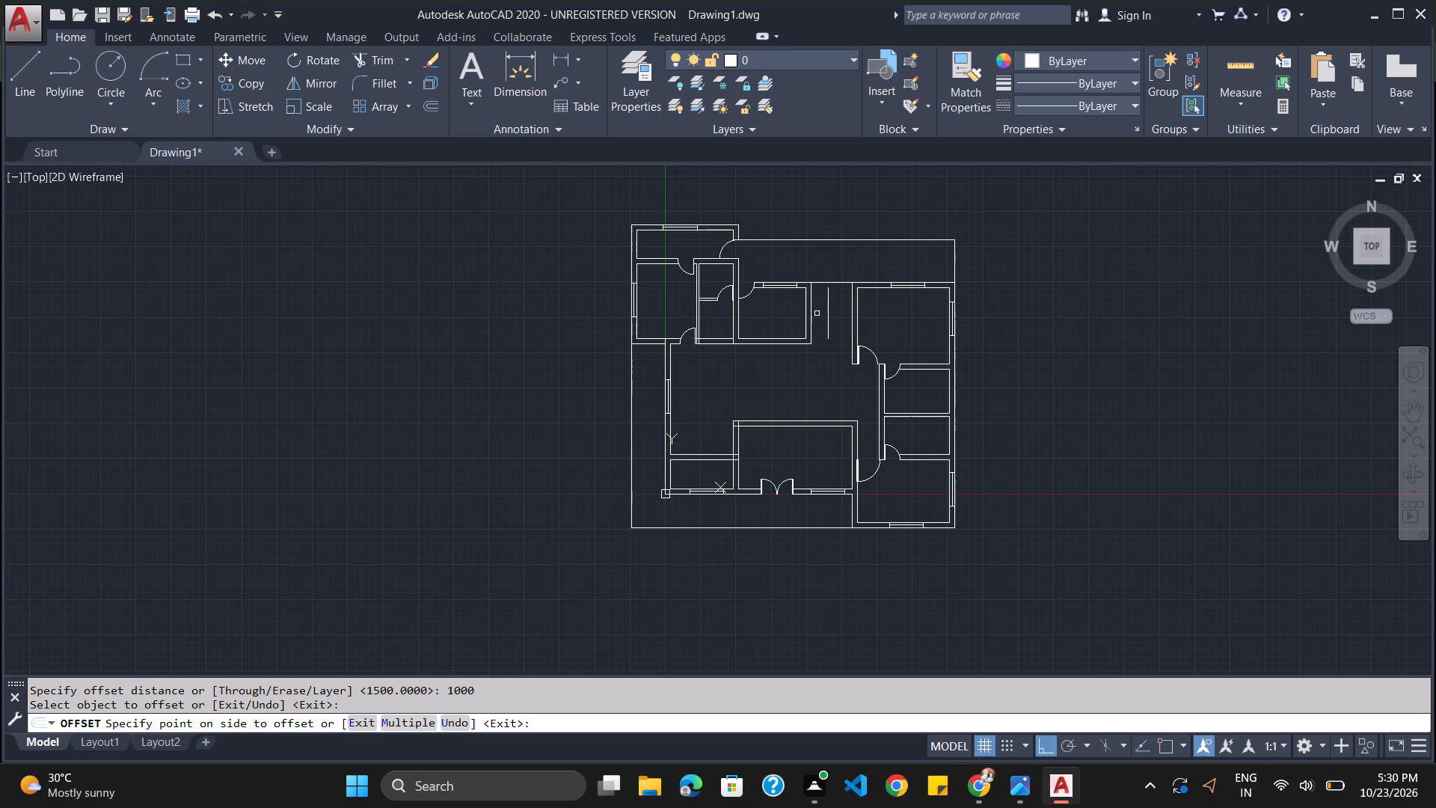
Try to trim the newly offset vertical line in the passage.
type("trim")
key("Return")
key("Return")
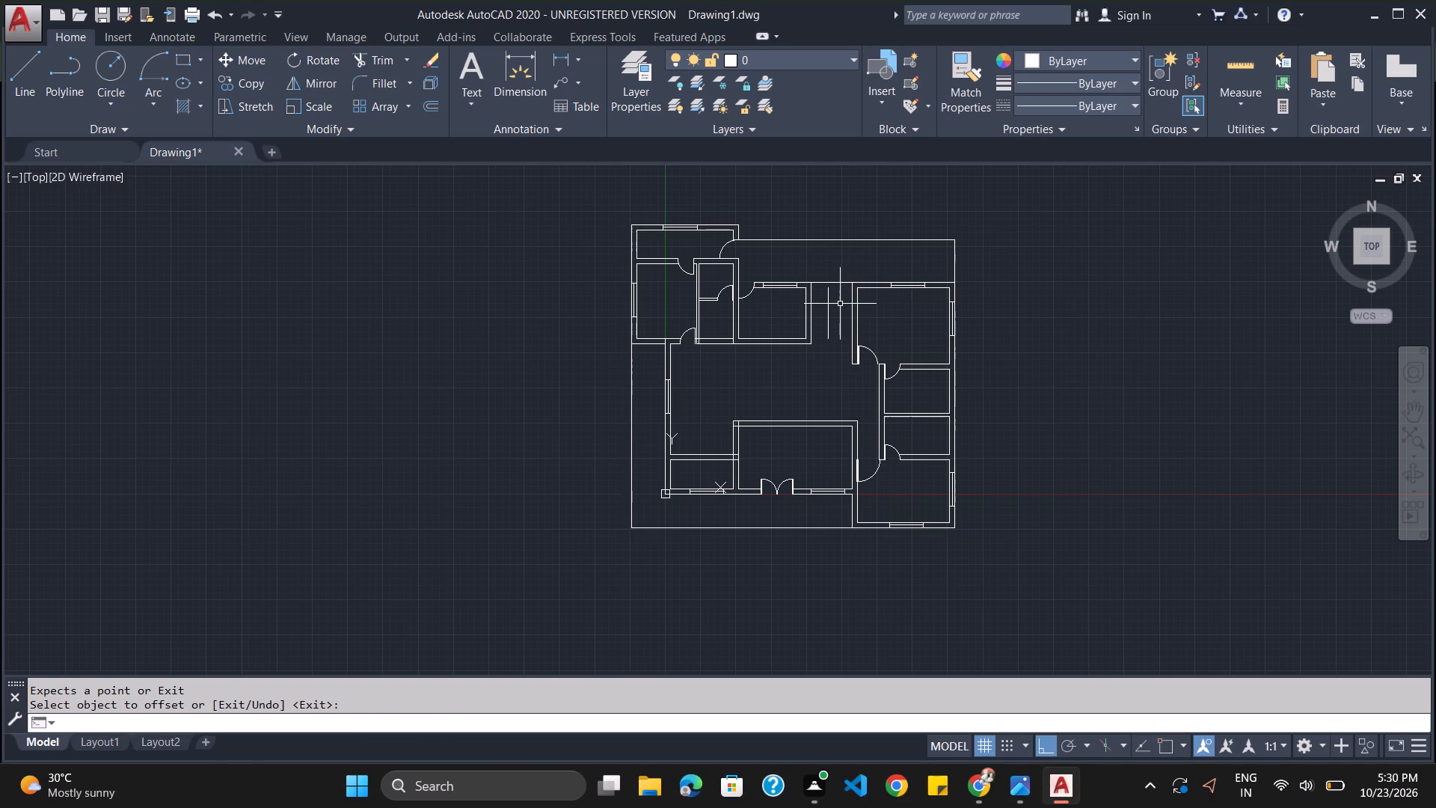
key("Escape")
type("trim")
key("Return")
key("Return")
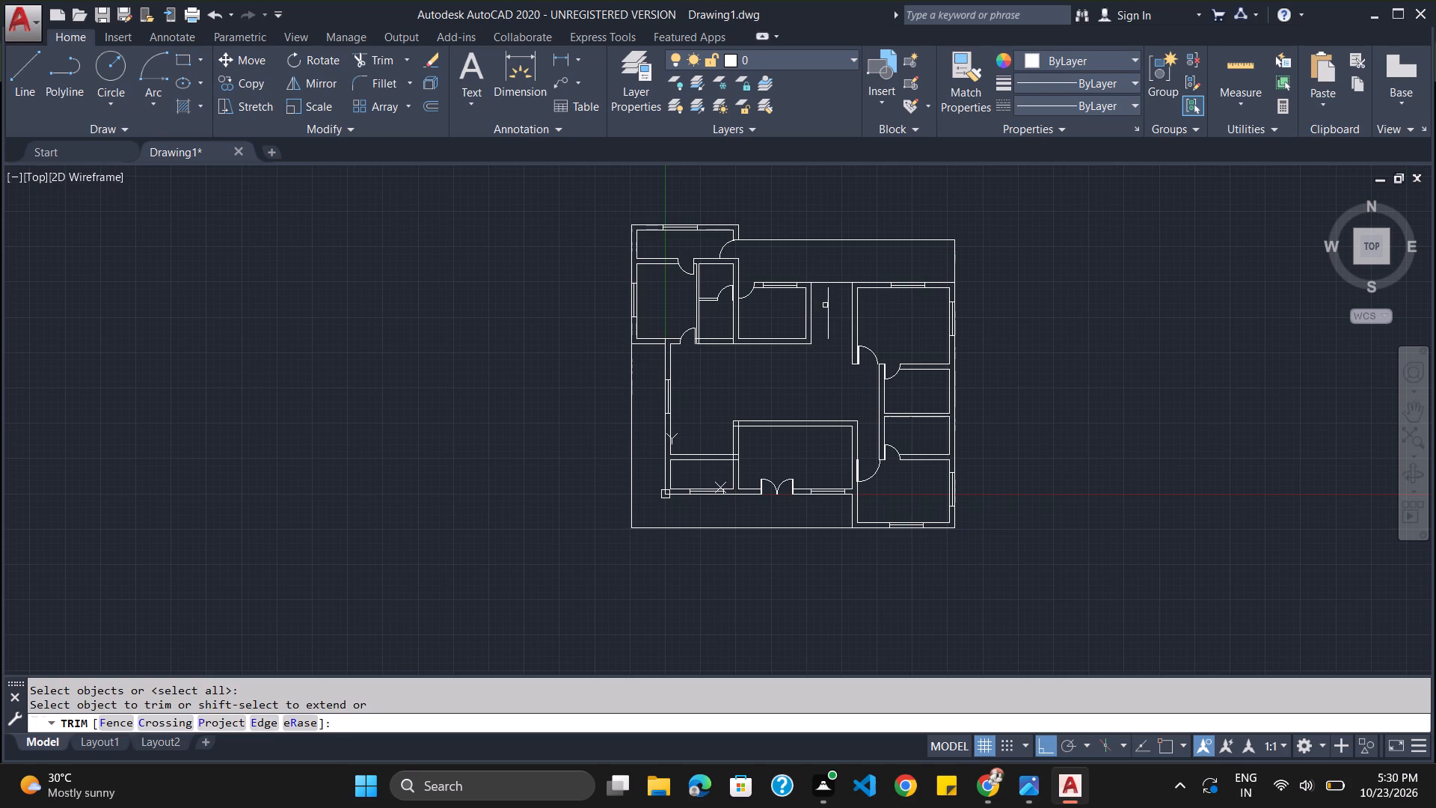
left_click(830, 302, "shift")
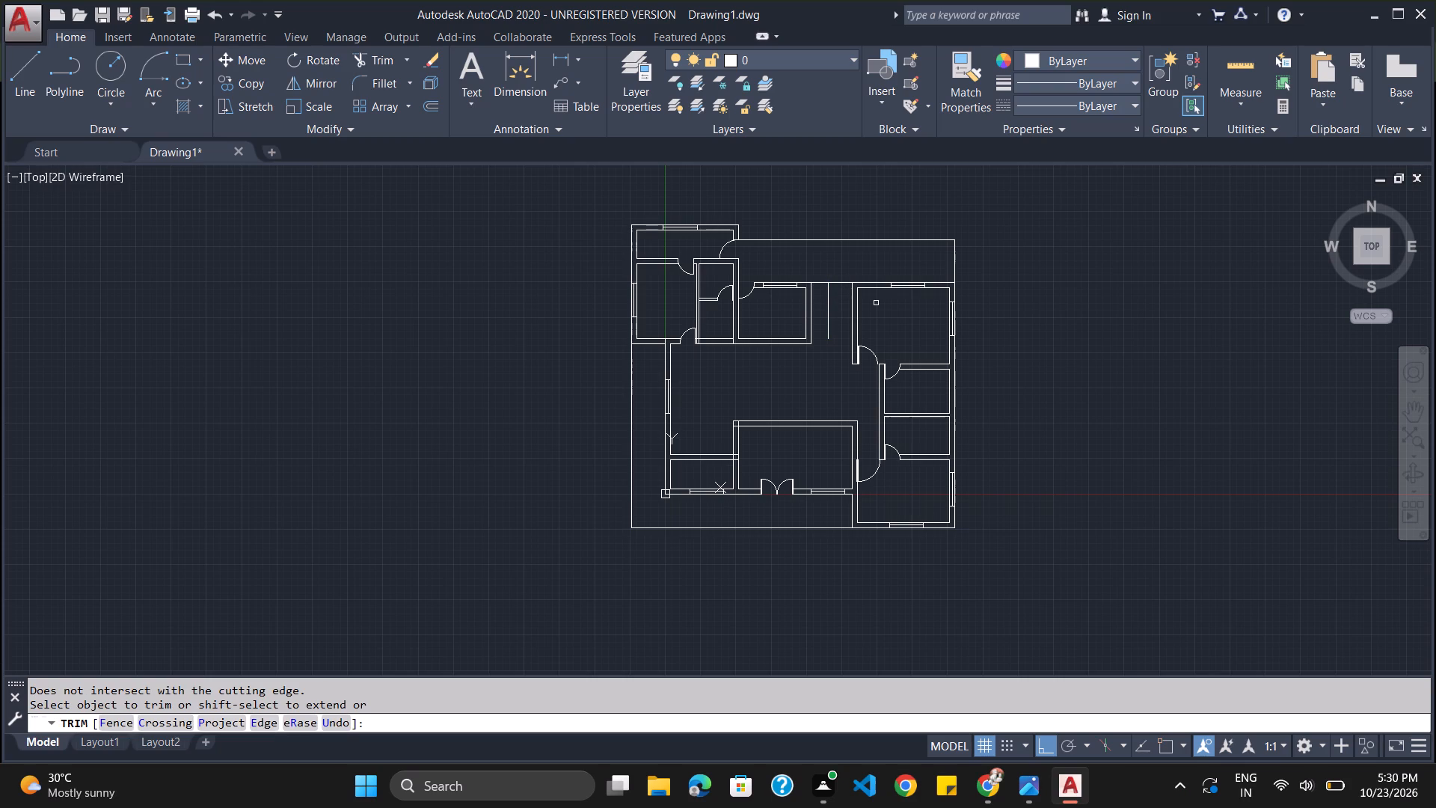
Draw a horizontal line across the passage between the north-central and northeast rooms, just inside the north wall line.
scroll(843, 297, "up", 3)
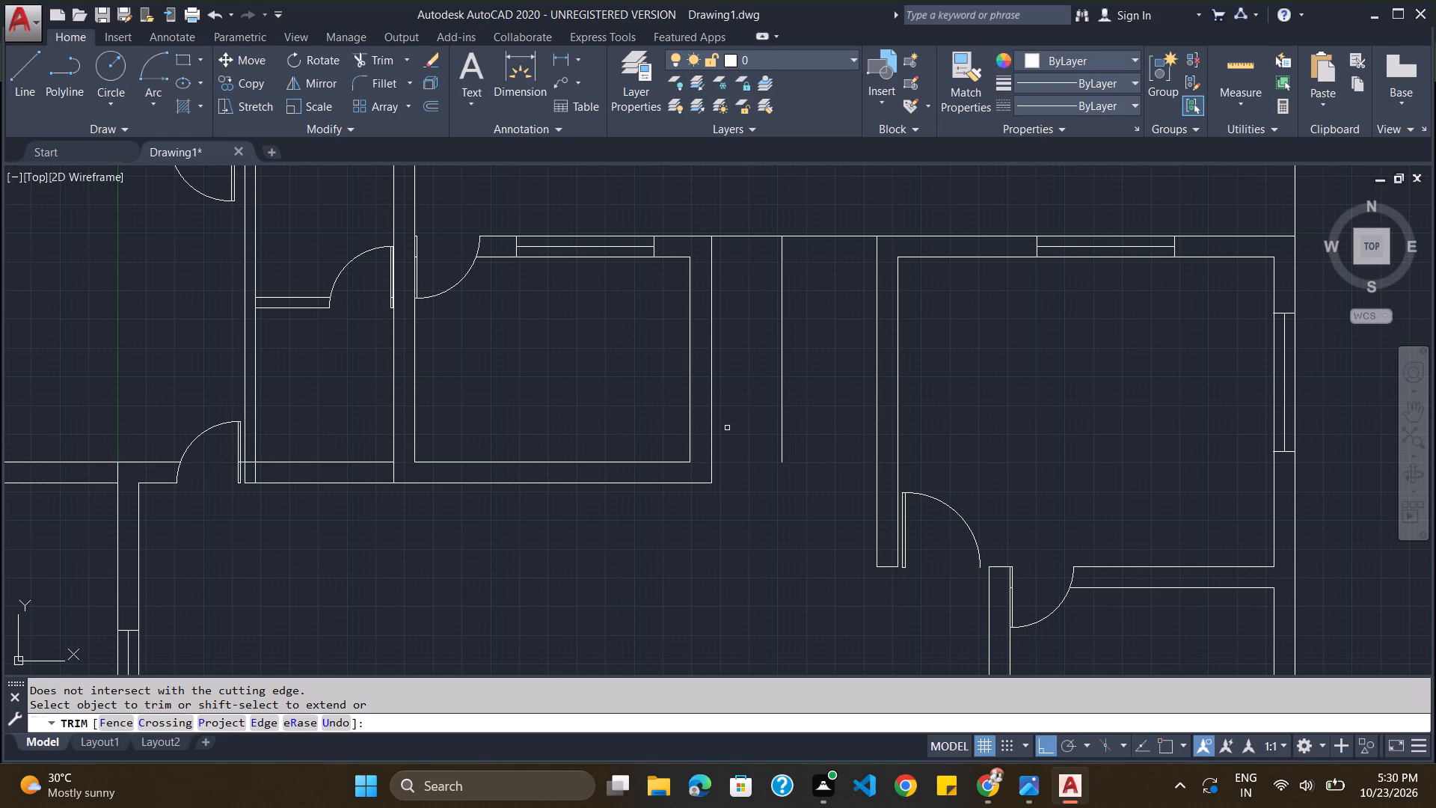
left_click(27, 88)
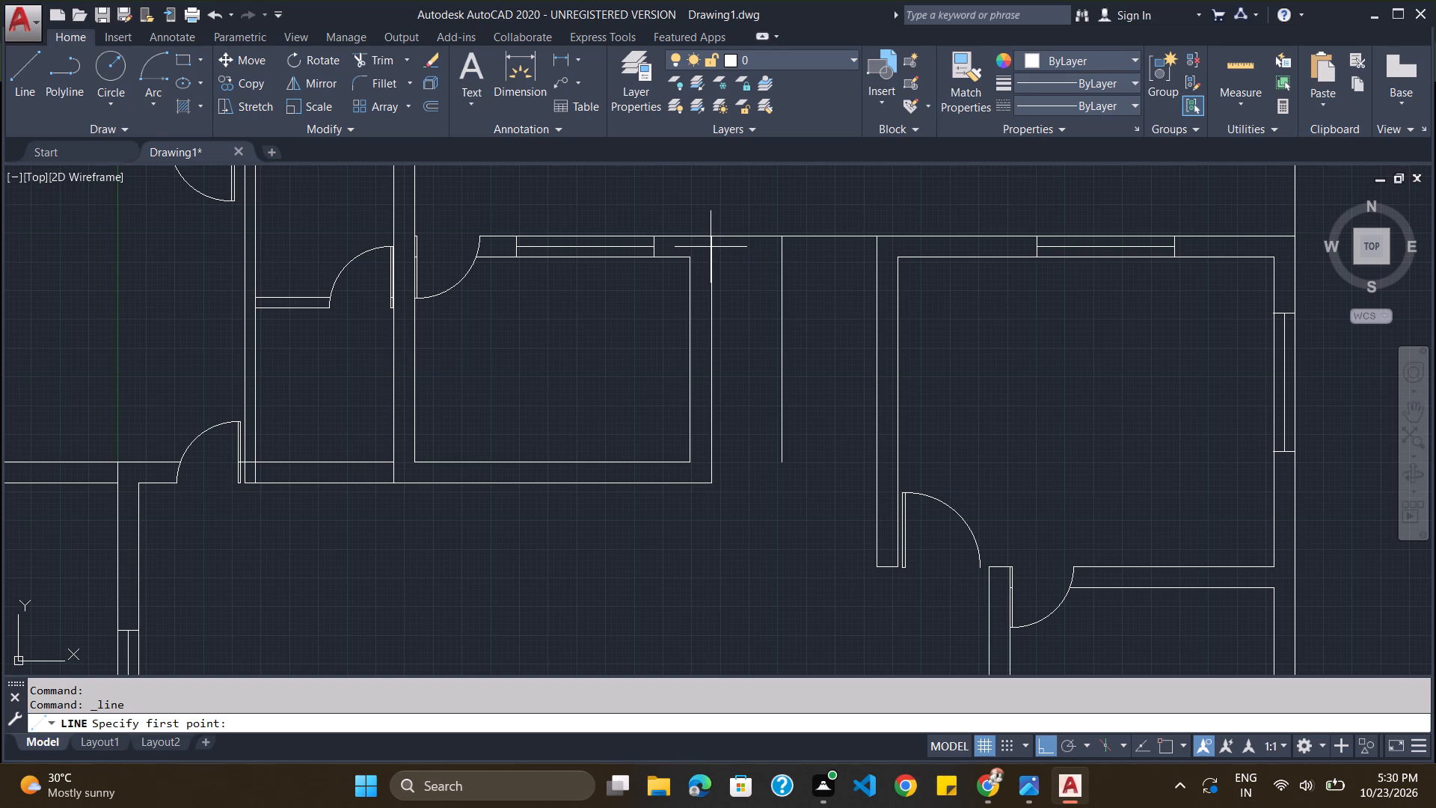
left_click(711, 247)
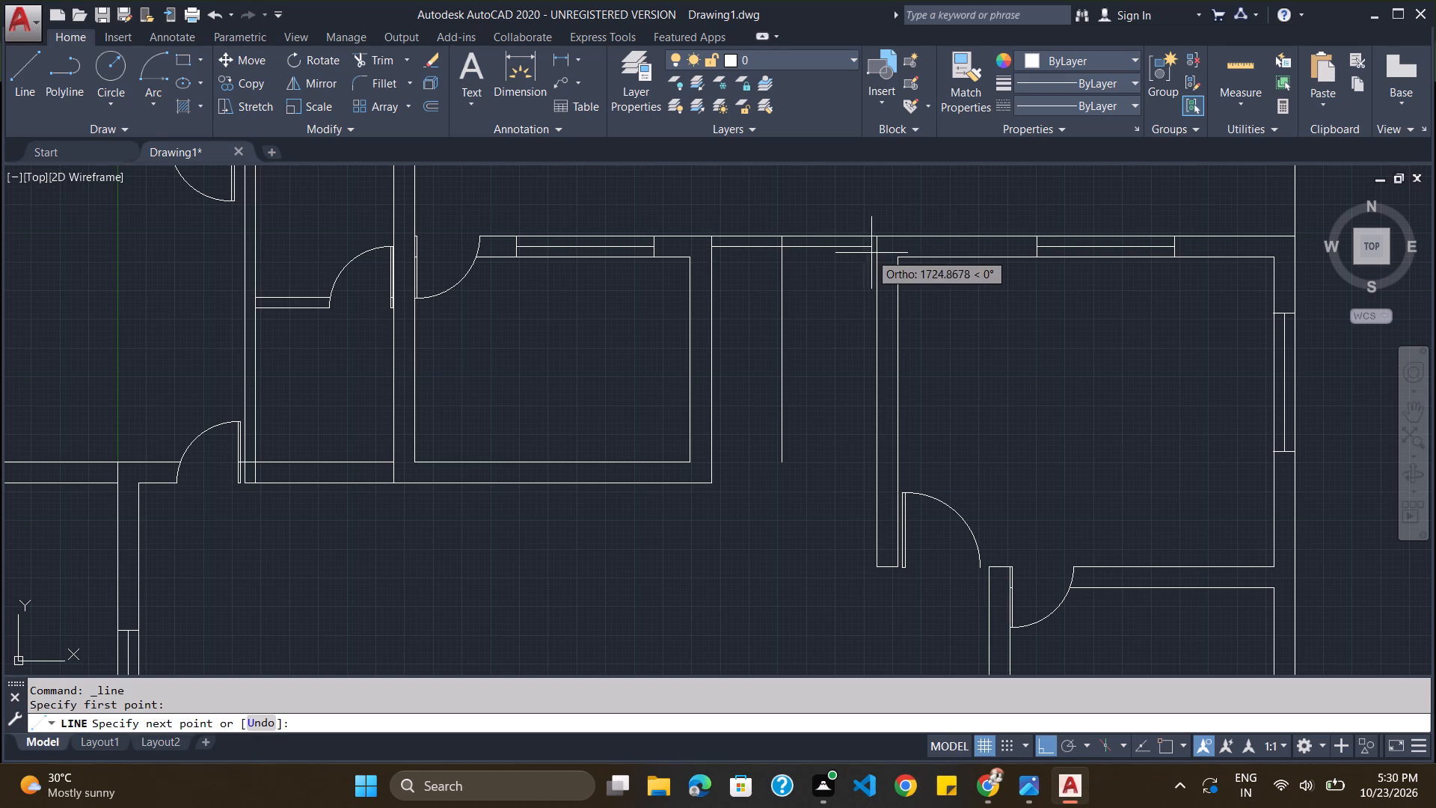
left_click(877, 253)
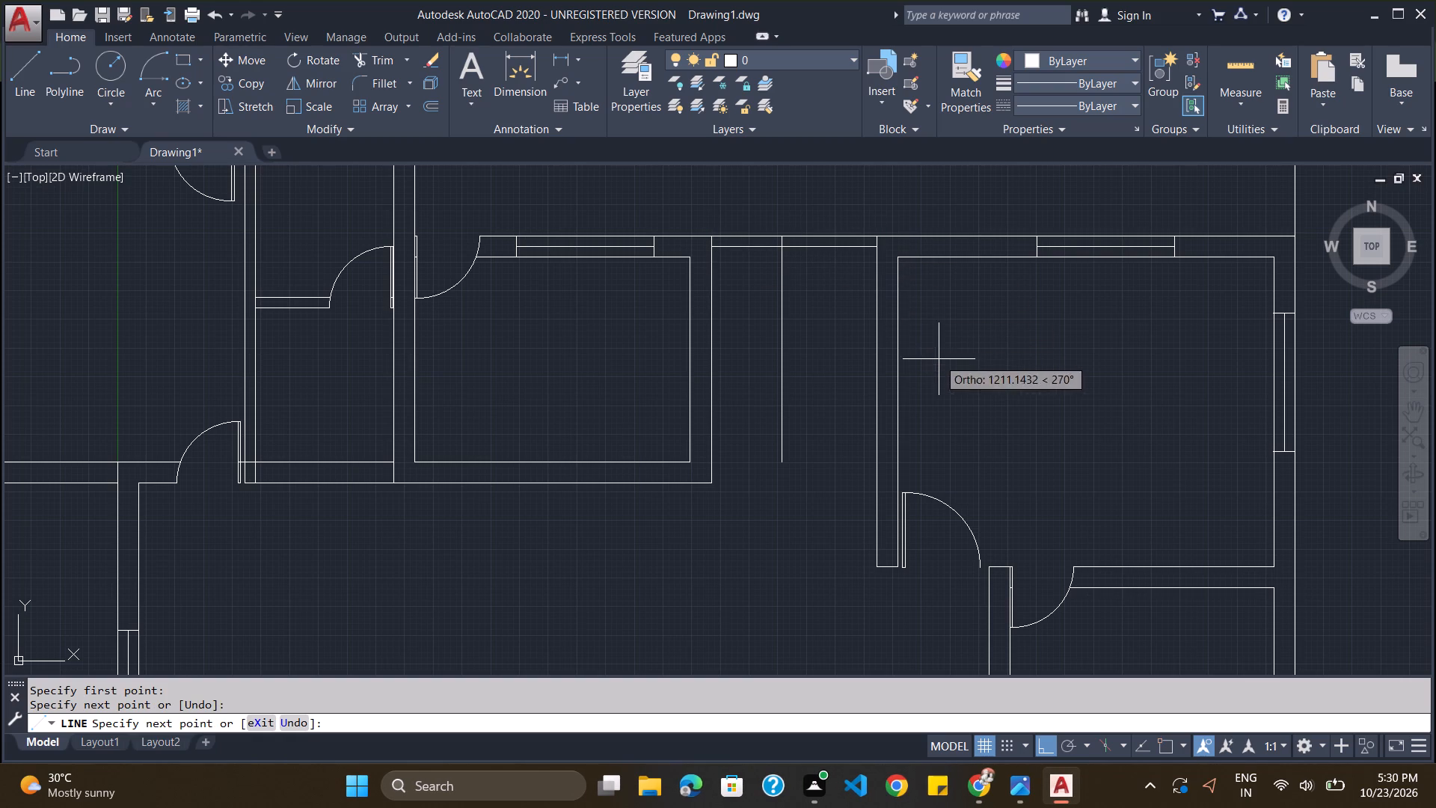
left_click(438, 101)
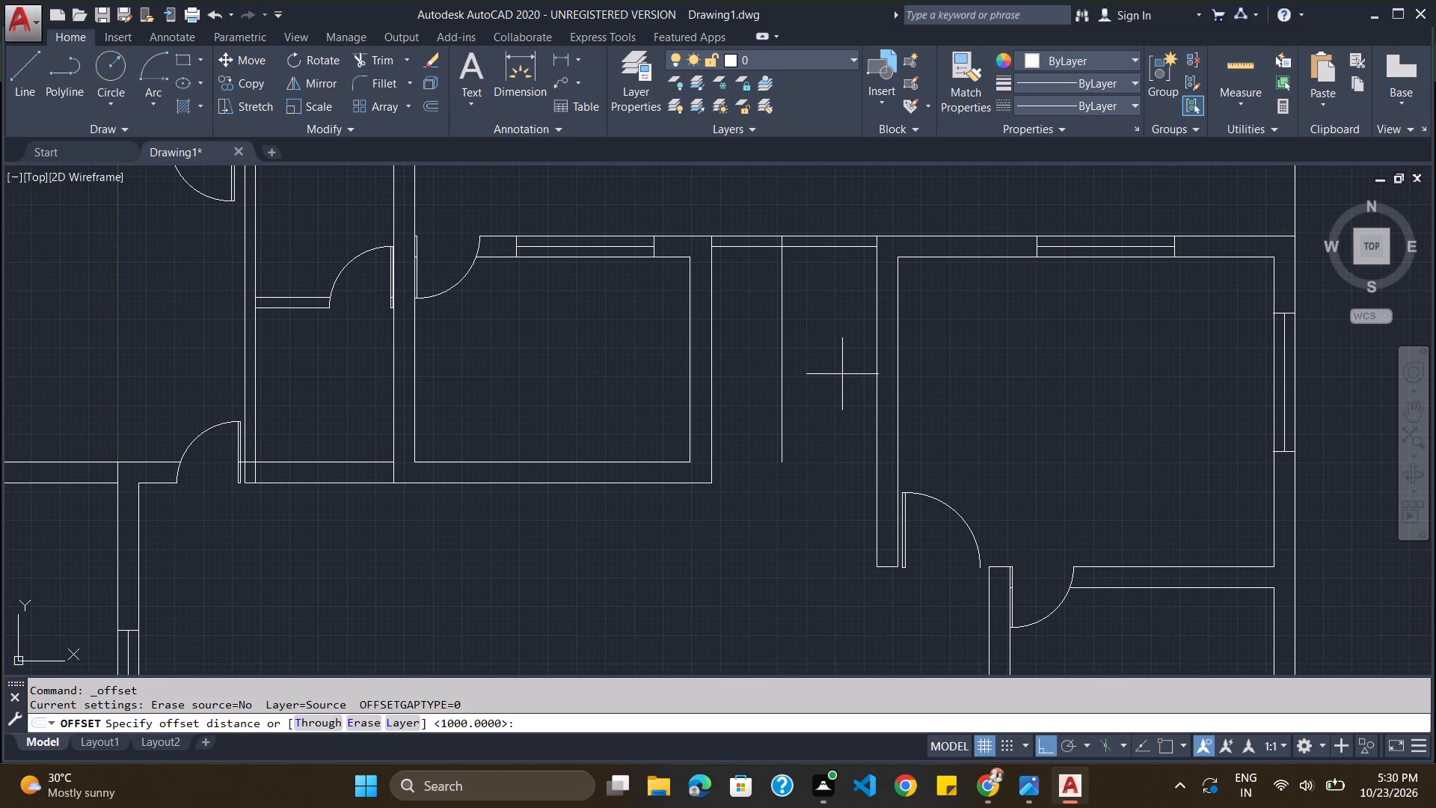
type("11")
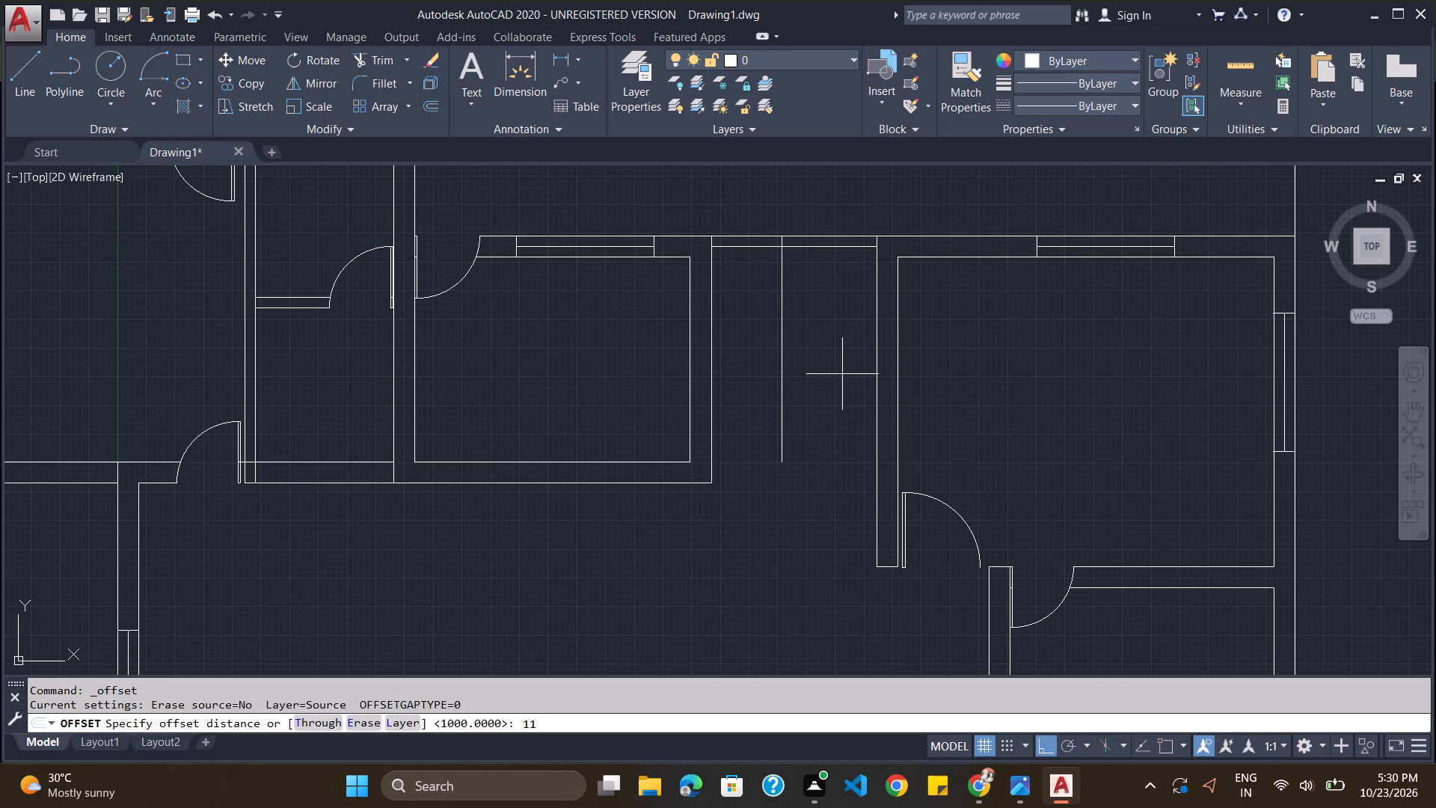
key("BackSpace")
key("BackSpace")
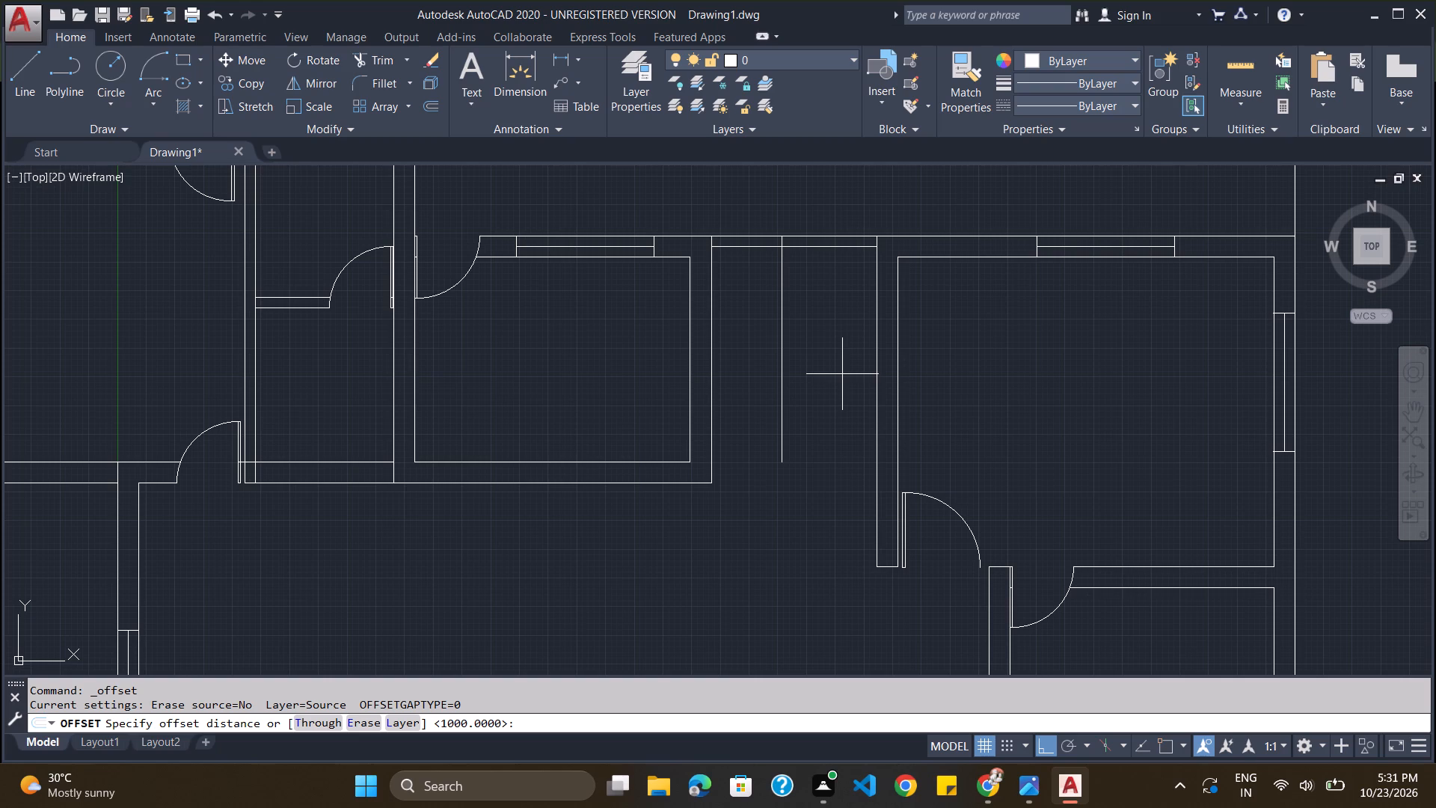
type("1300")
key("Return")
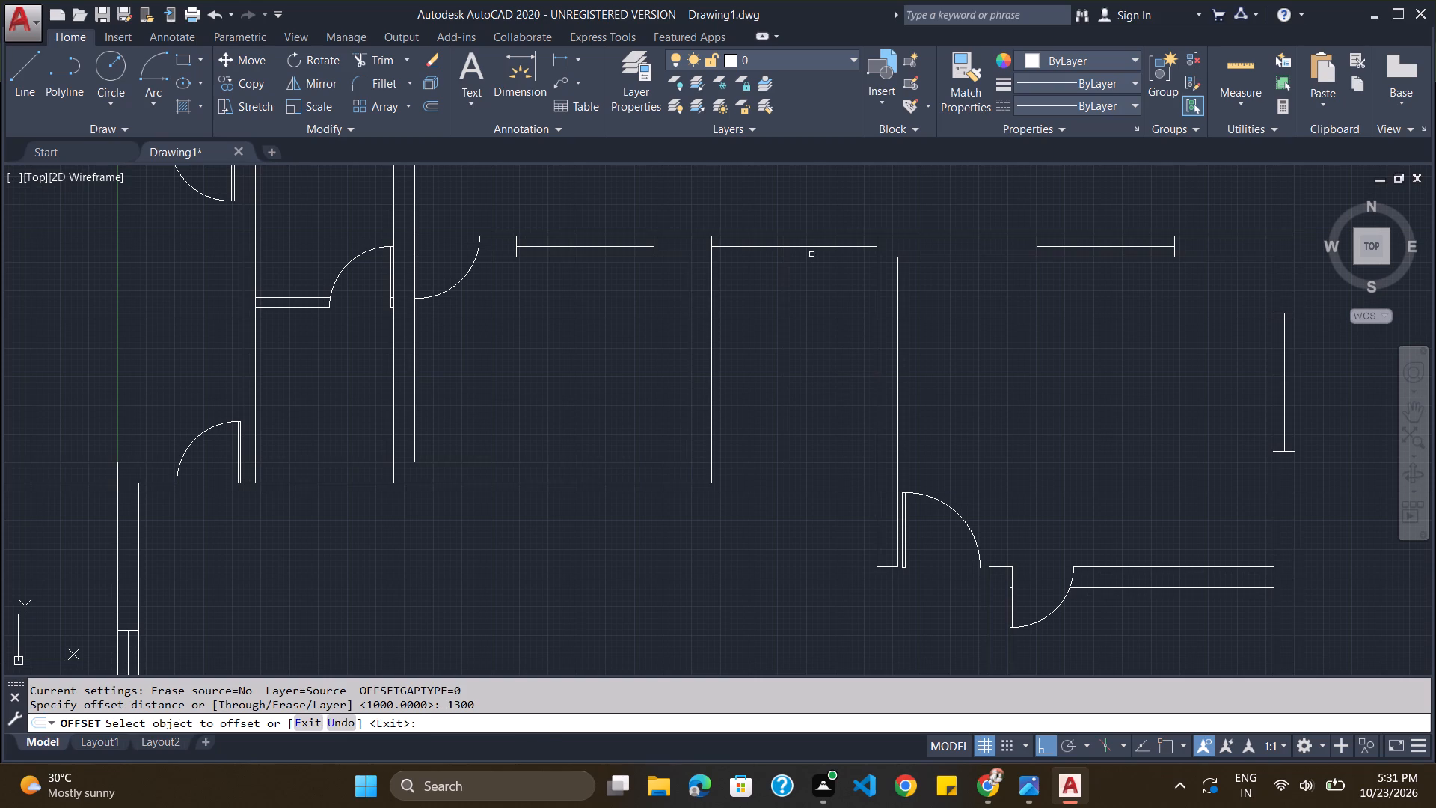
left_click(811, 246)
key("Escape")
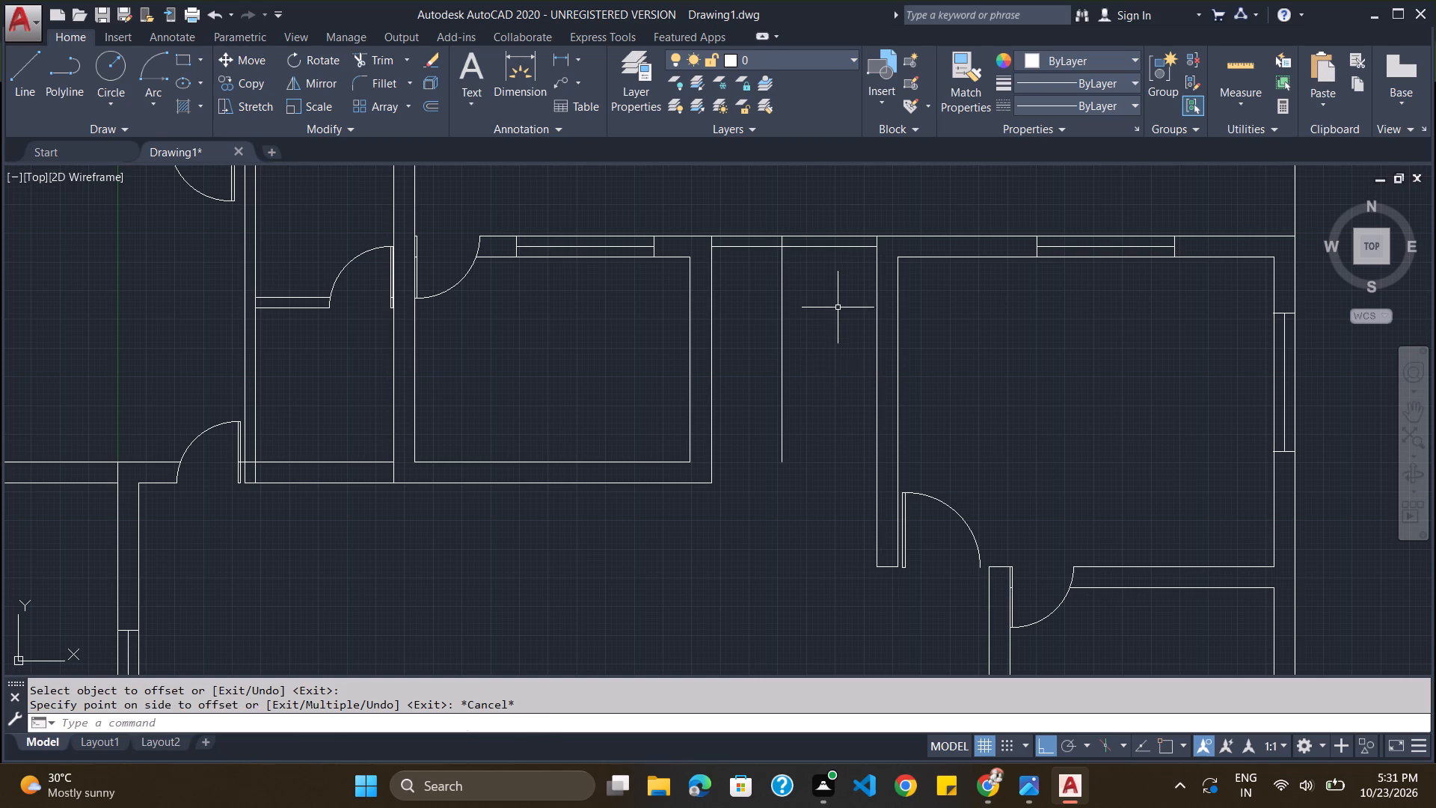
Offset the horizontal line across the passage southward at 250 spacing to make the first four stair tread copies.
left_click(776, 722)
key("Return")
type("250")
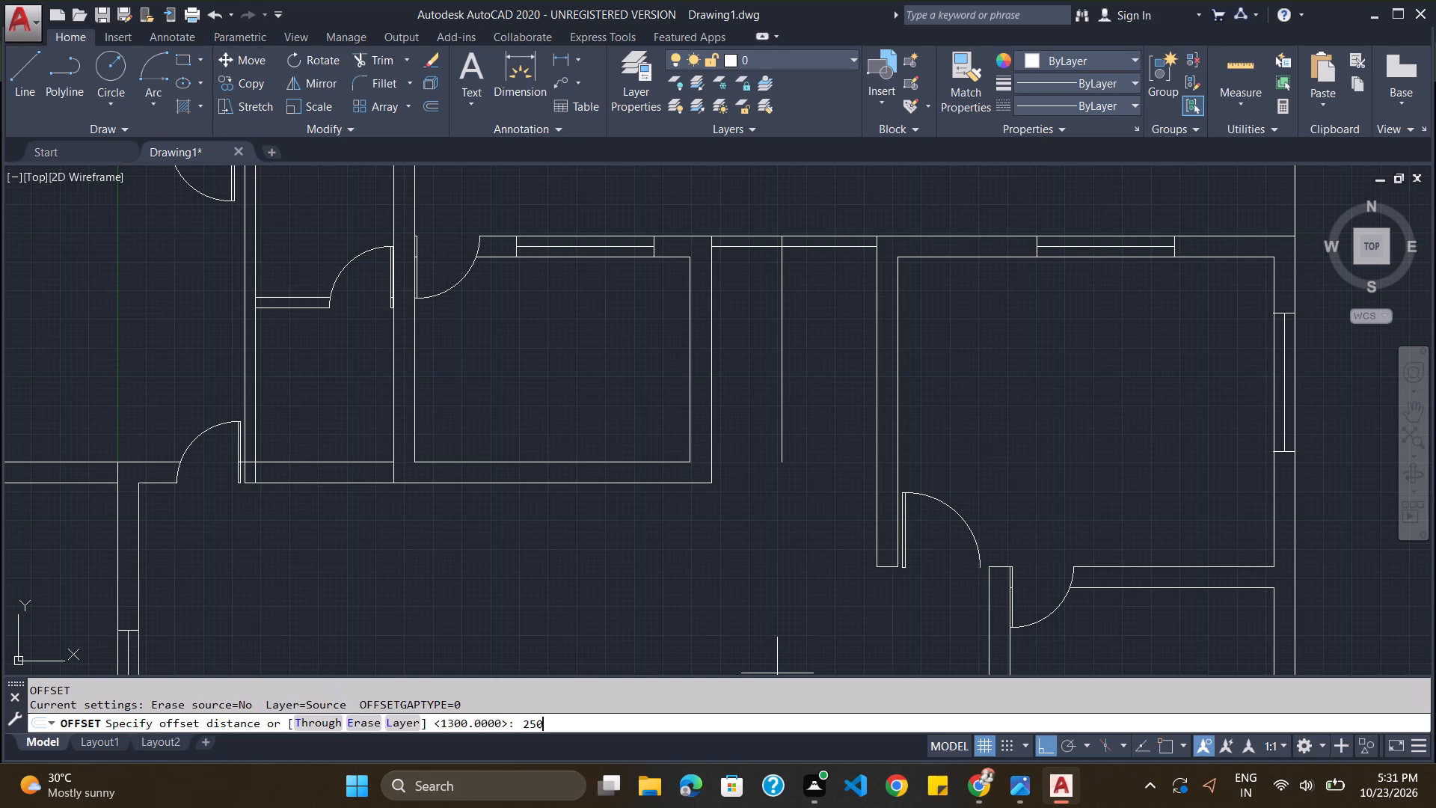
key("Return")
left_click(799, 248)
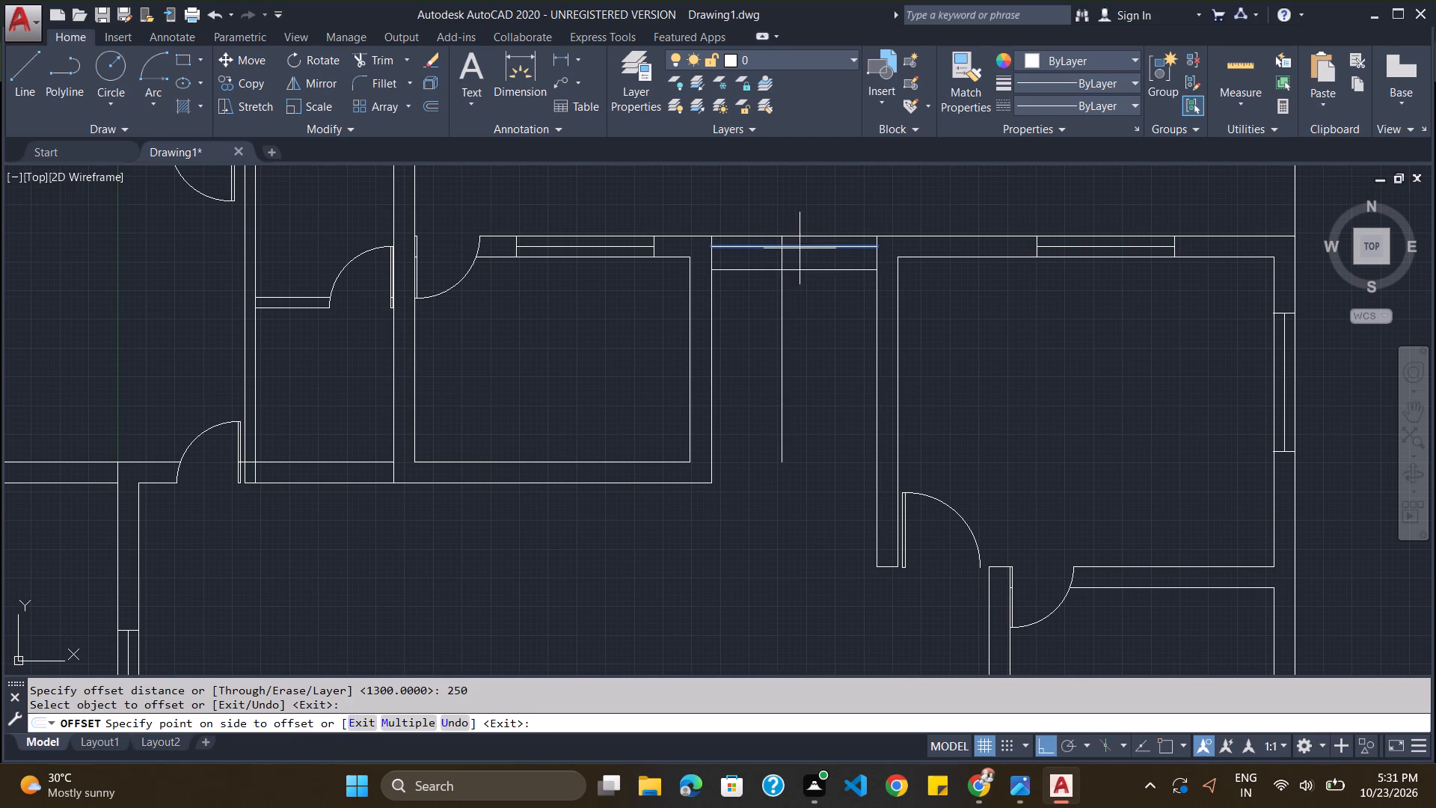
left_click(803, 272)
left_click(808, 271)
left_click(808, 293)
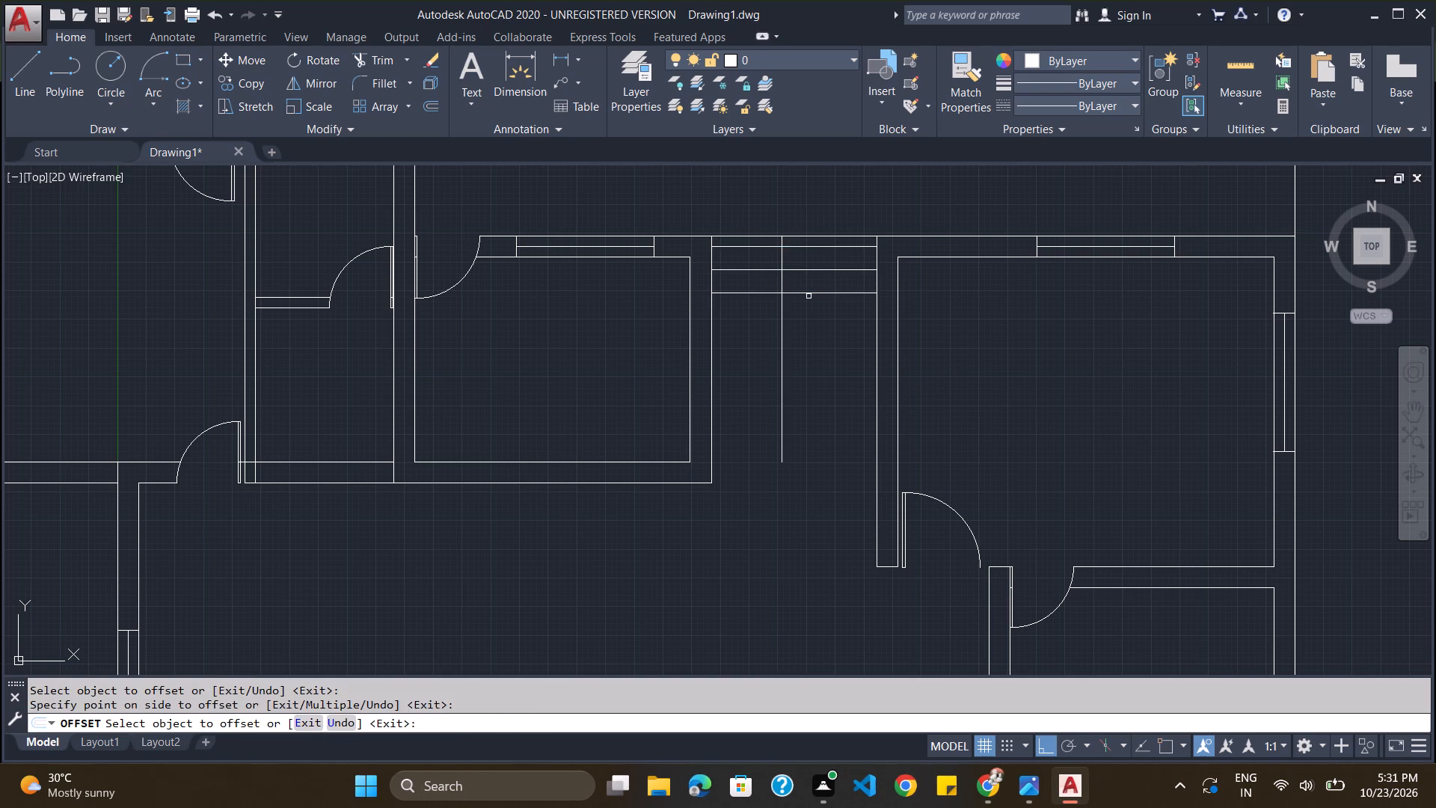
left_click(808, 296)
left_click(815, 294)
left_click(819, 318)
left_click(819, 316)
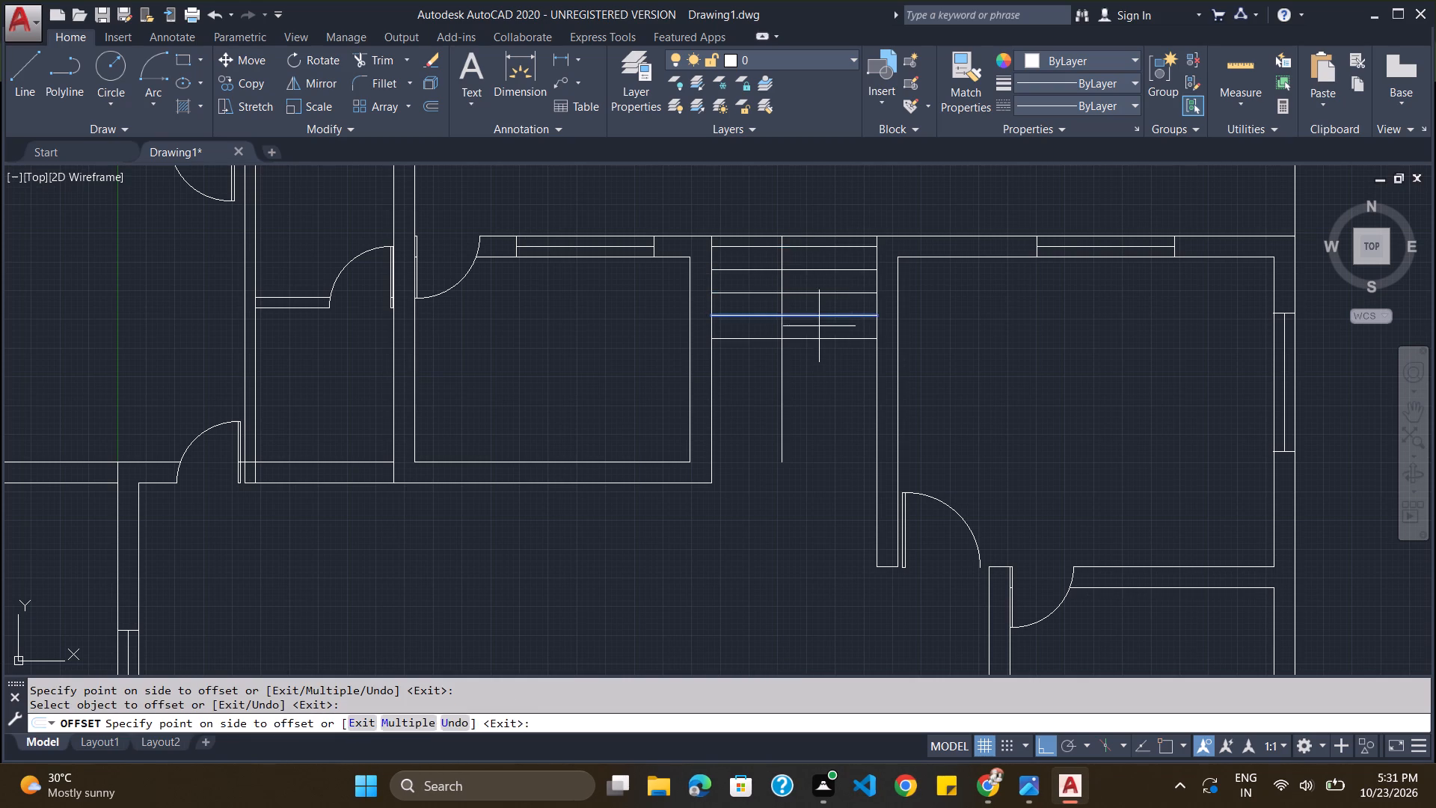
left_click(819, 329)
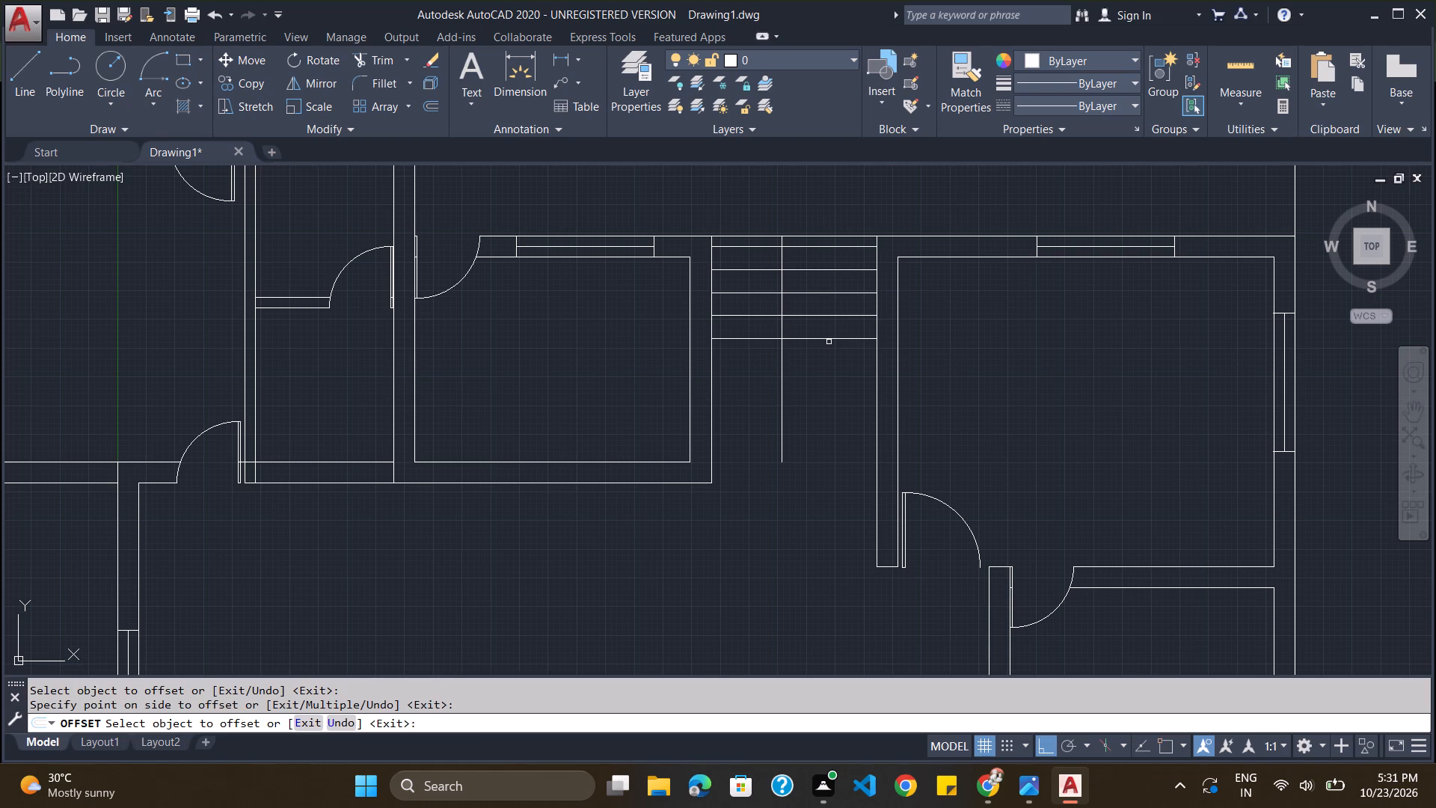
Continue offsetting the treads southward at 250 spacing, adding six more lines down to the south end of the stair.
left_click(831, 338)
left_click(833, 364)
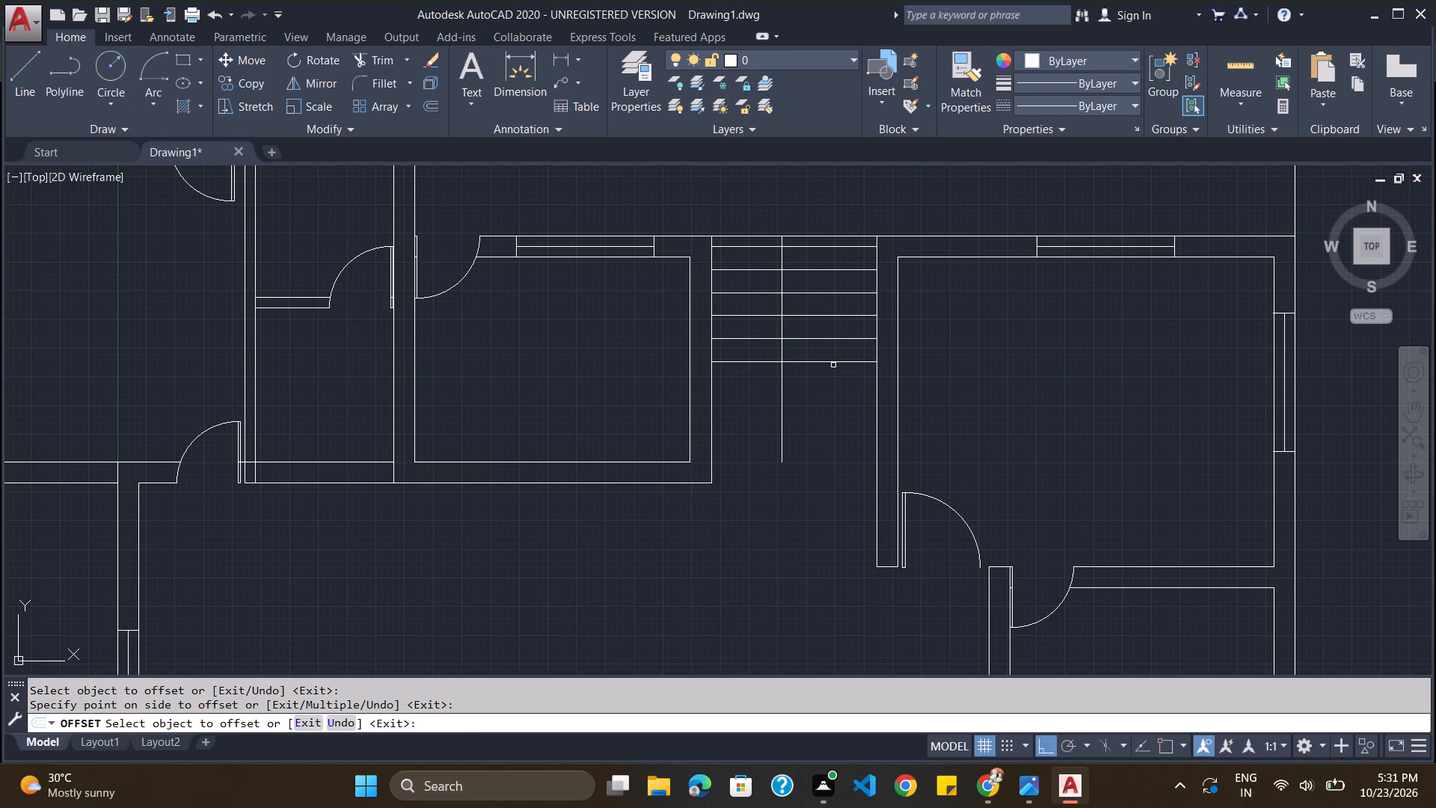
left_click(833, 363)
left_click(832, 375)
left_click(832, 388)
left_click(832, 385)
left_click(831, 397)
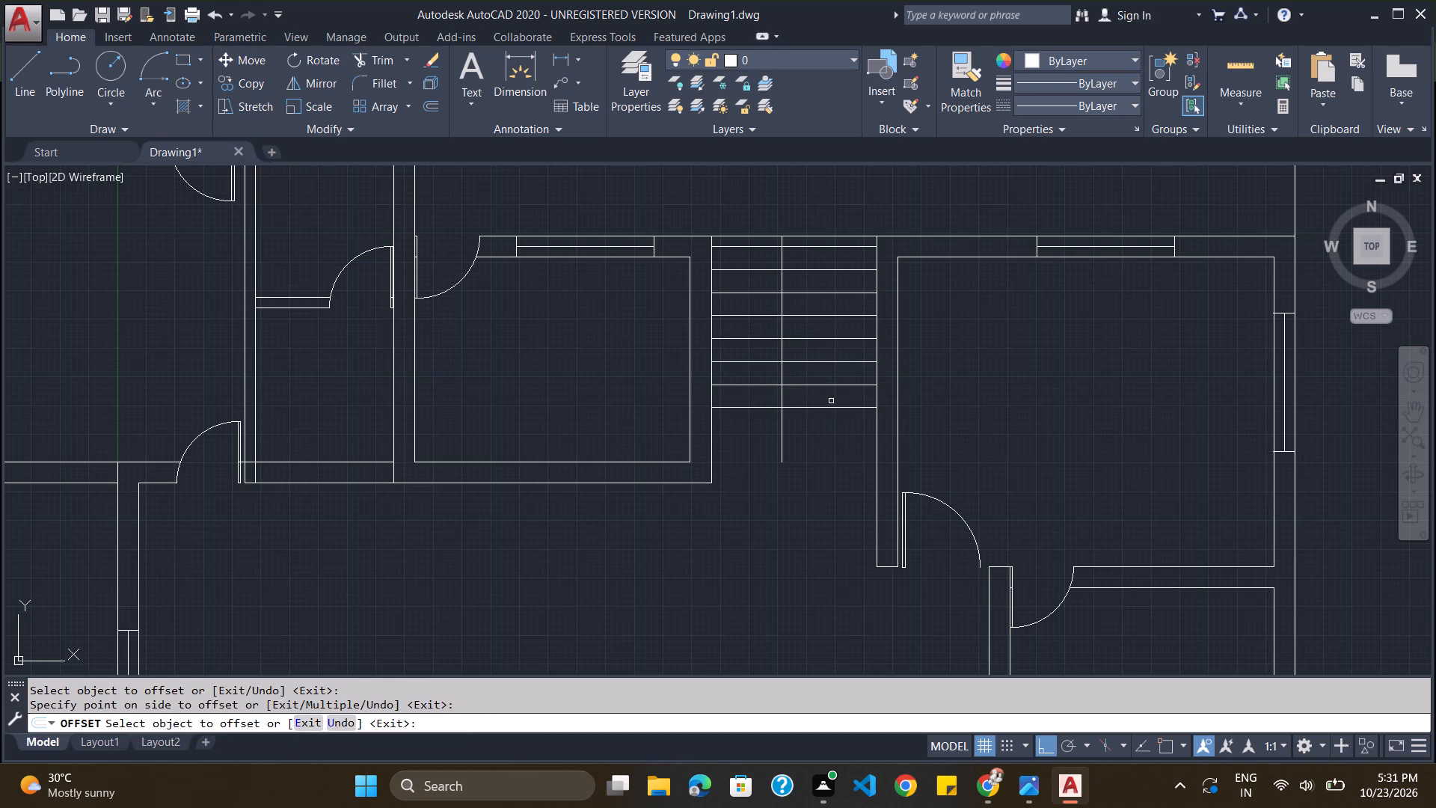
left_click(831, 406)
left_click(829, 423)
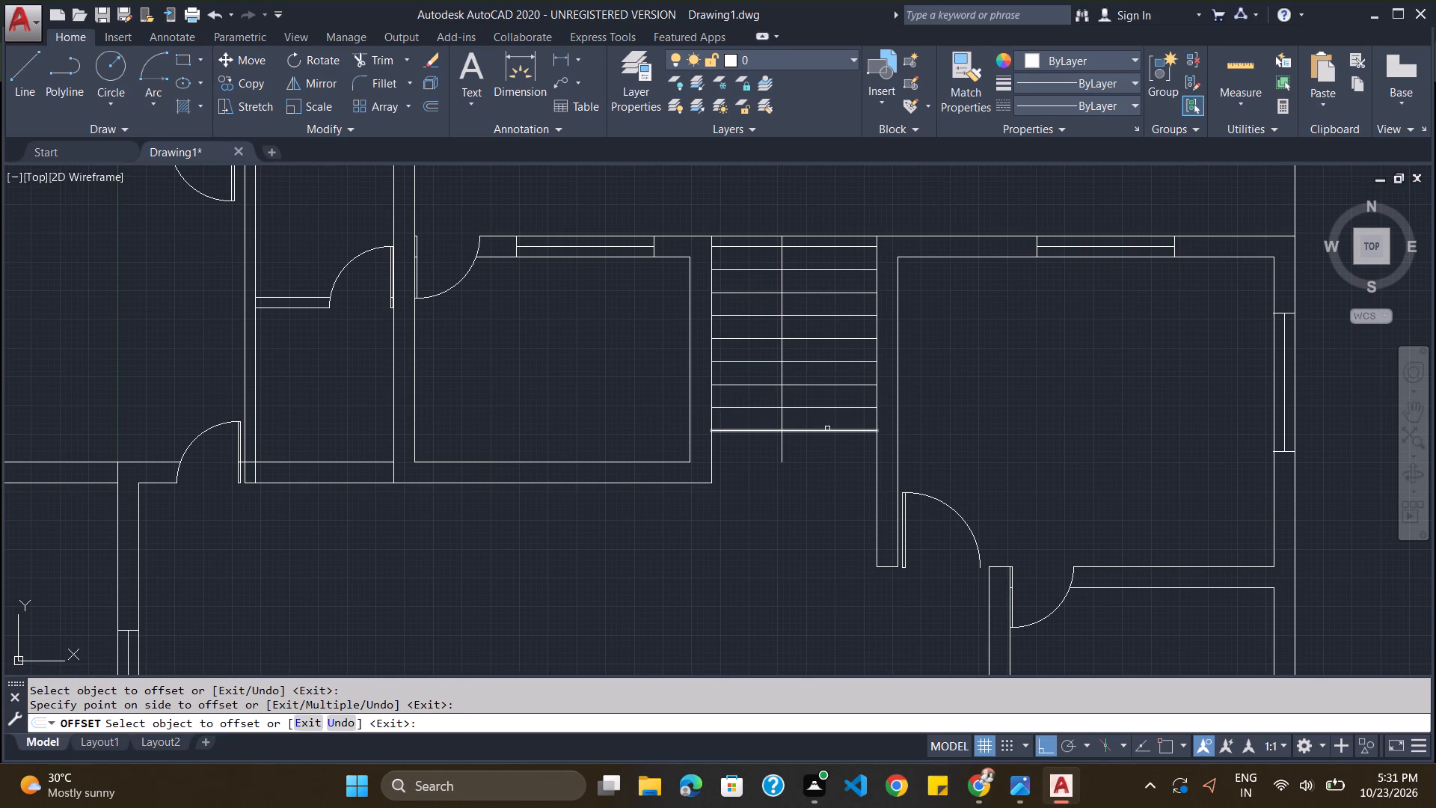
left_click(827, 429)
left_click(826, 446)
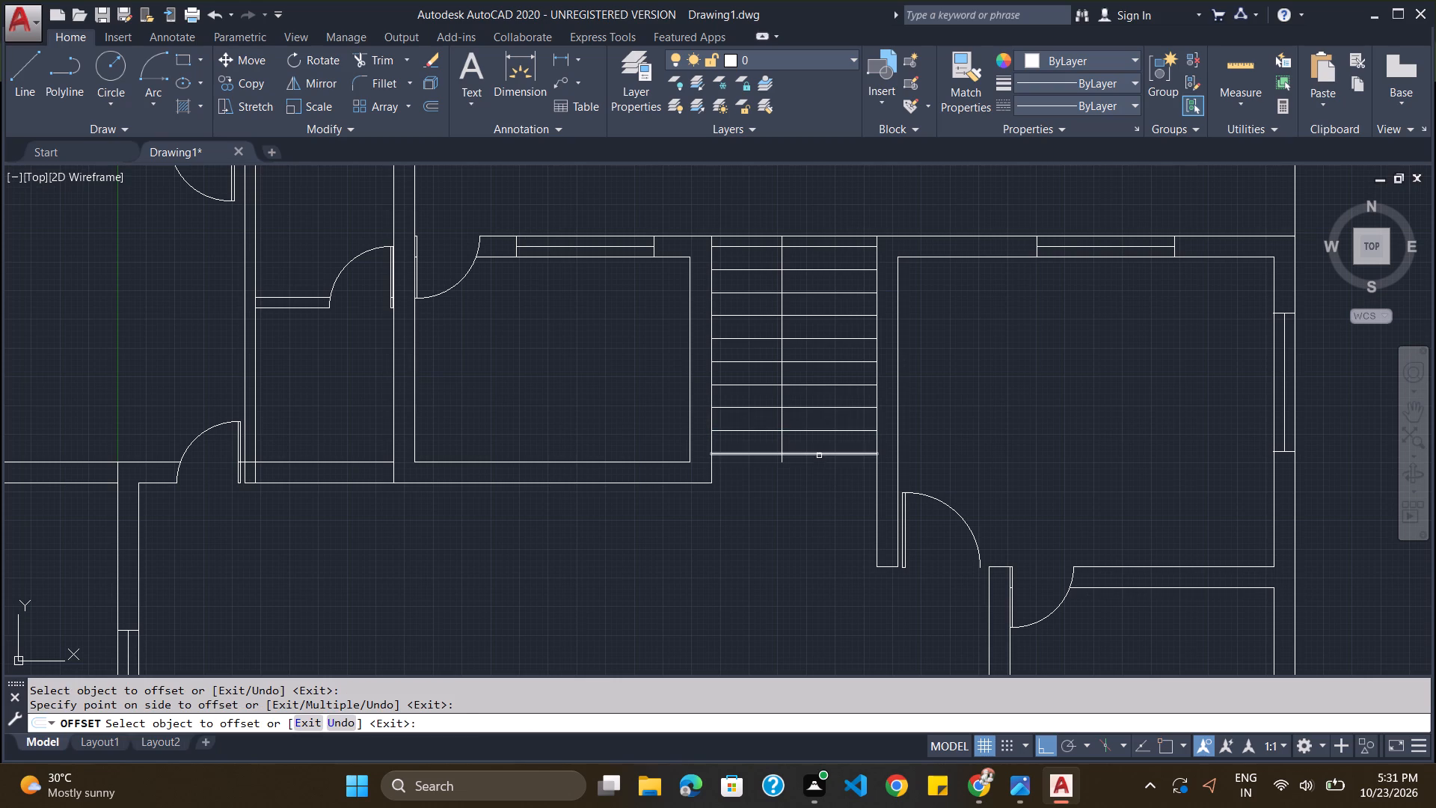
left_click(819, 453)
left_click(817, 477)
left_click(817, 477)
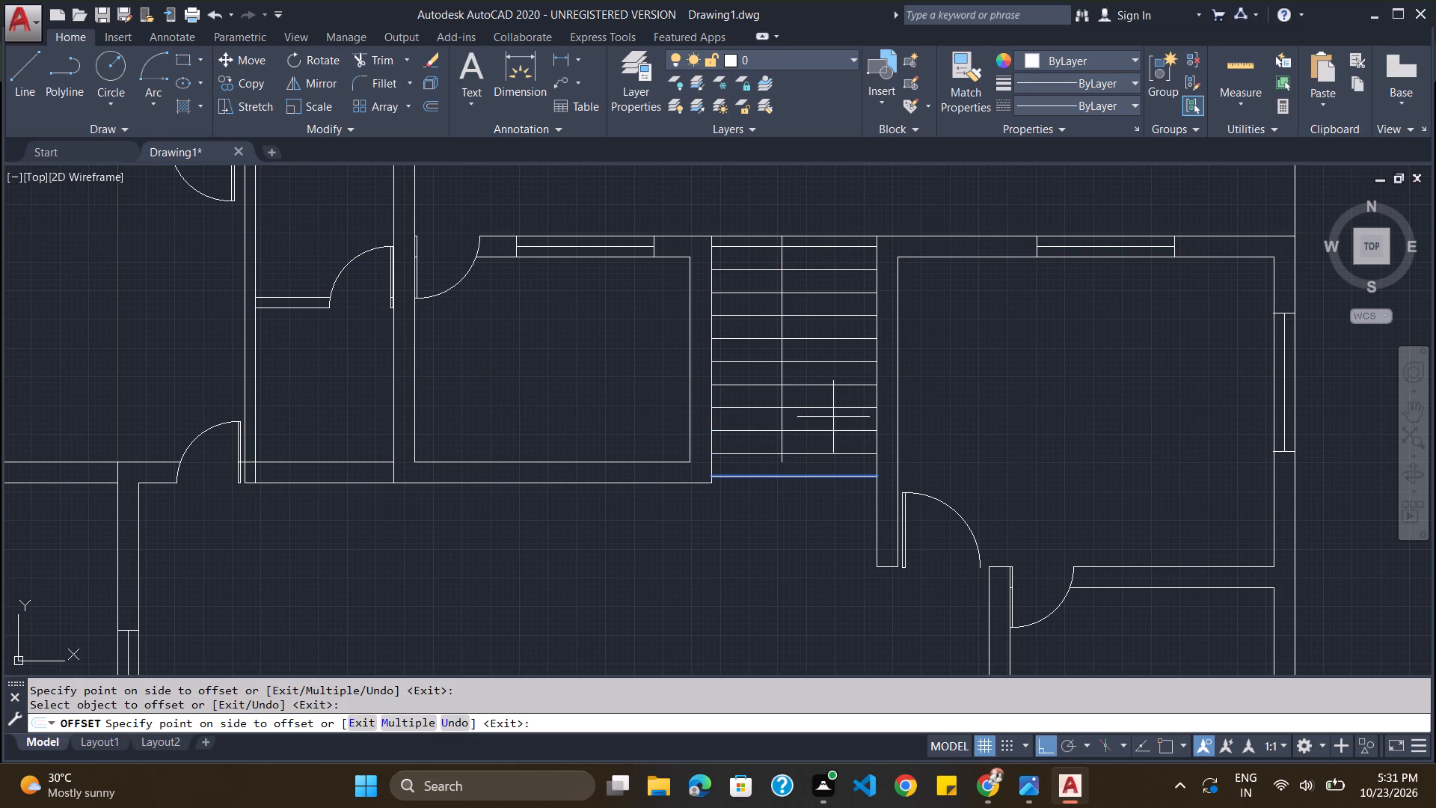
key("Escape")
Extend the stair's vertical dividing line south to meet the last tread line.
type("trim")
key("Return")
key("Return")
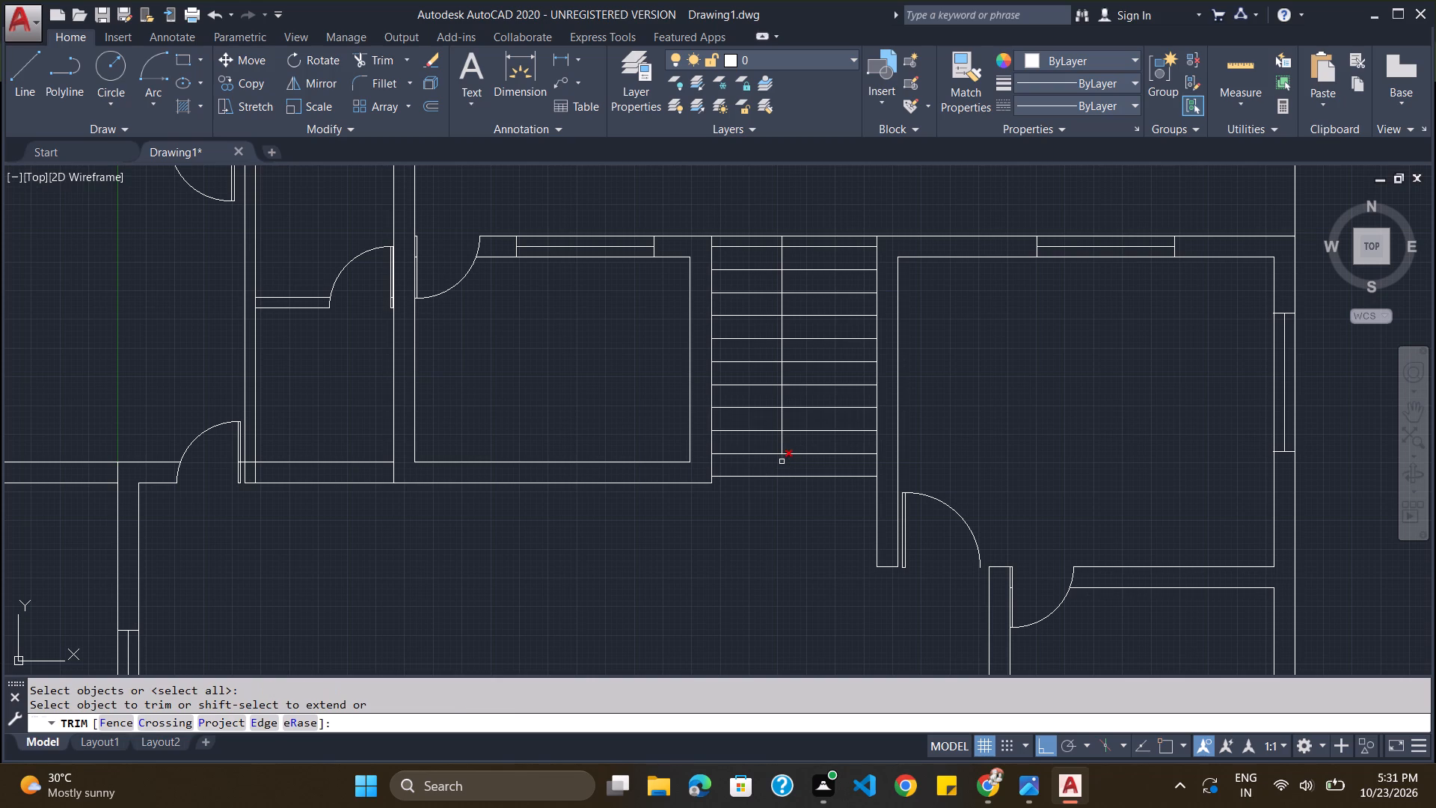
left_click(782, 461, "shift")
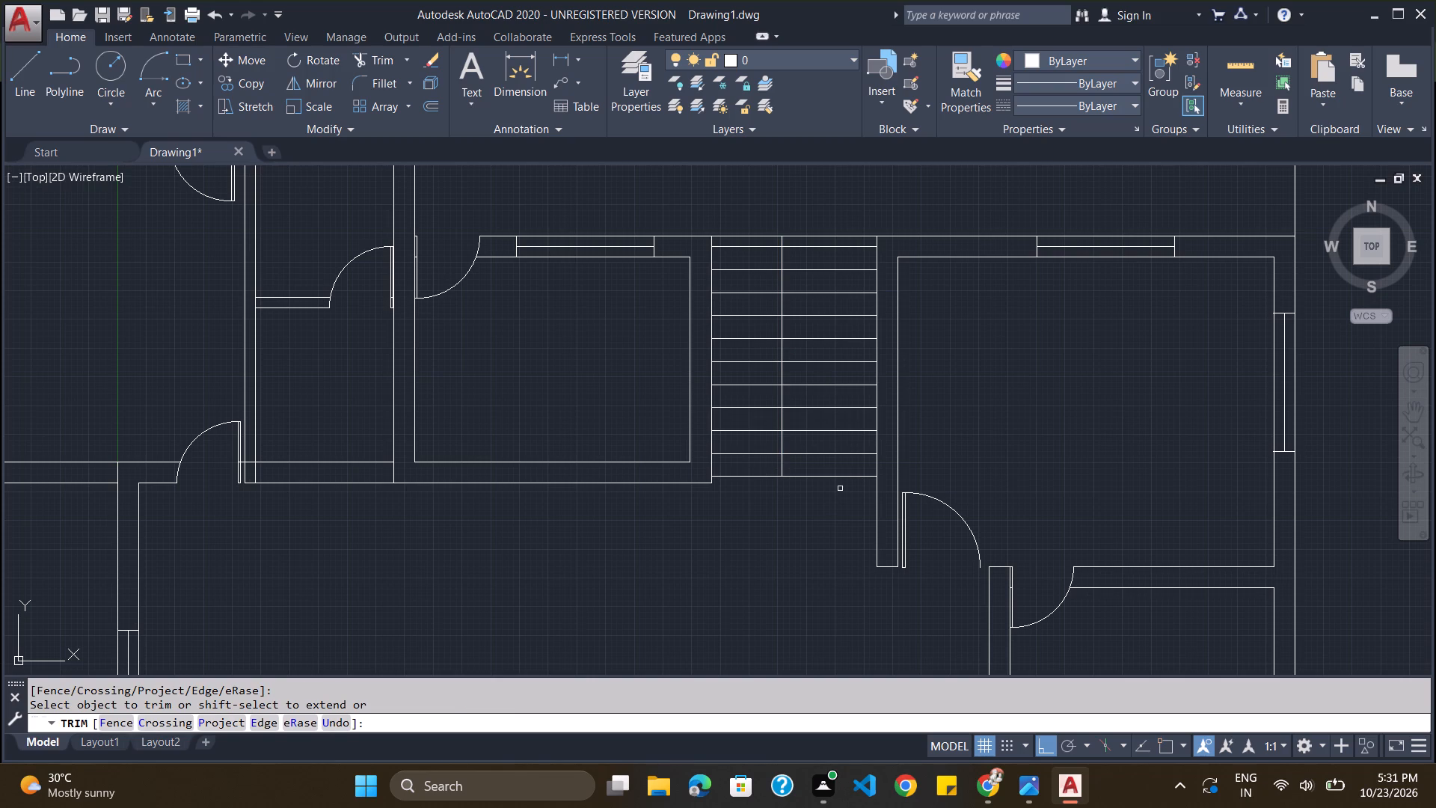
Trim the four southernmost tread lines east of the dividing line, keeping only their western parts.
left_click(838, 476)
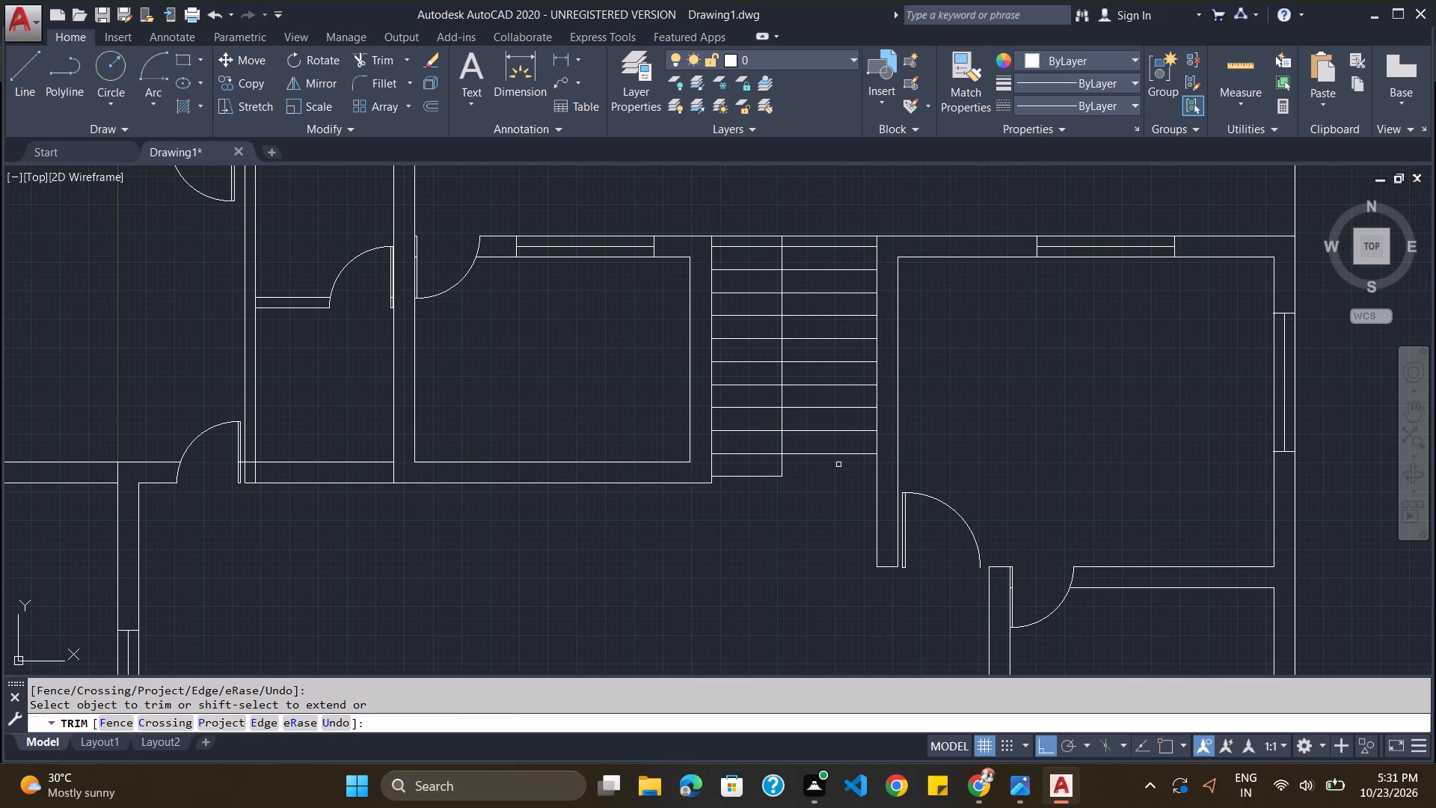
left_click(837, 455)
left_click(836, 431)
left_click(842, 409)
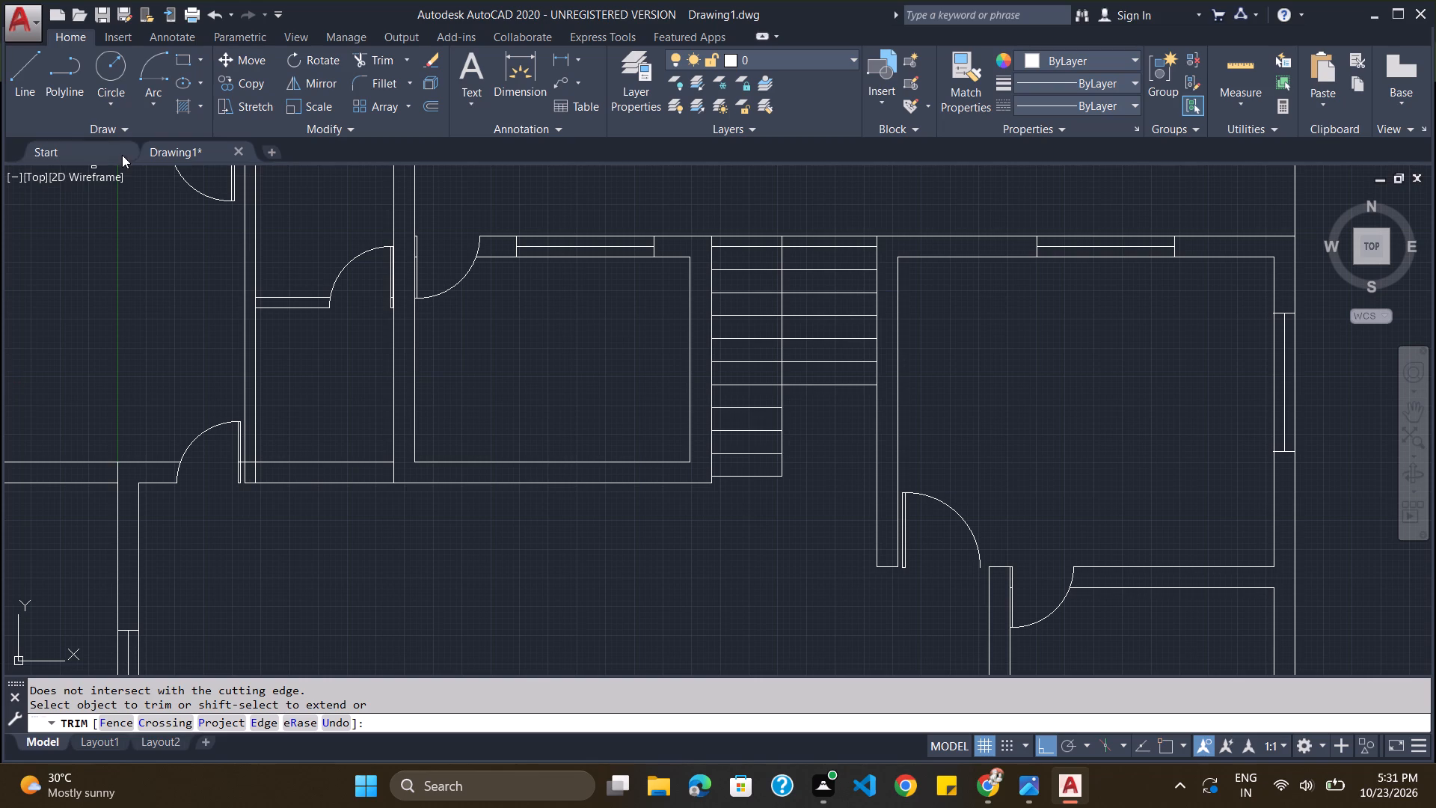
Draw a polyline arrow pointing north up the middle of the stair's west flight, from its southernmost tread to the fourth, with a triangular head.
left_click(19, 88)
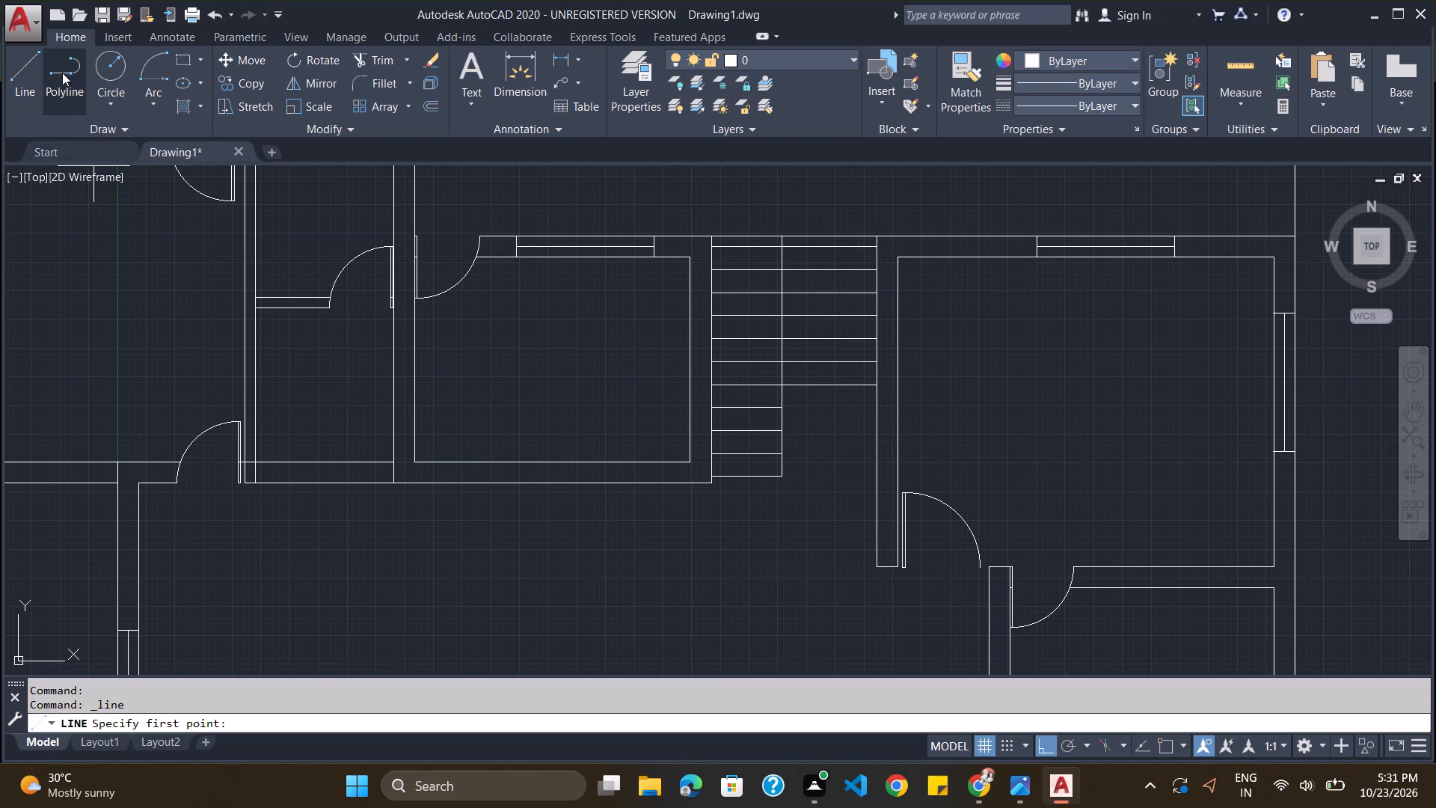
left_click(70, 72)
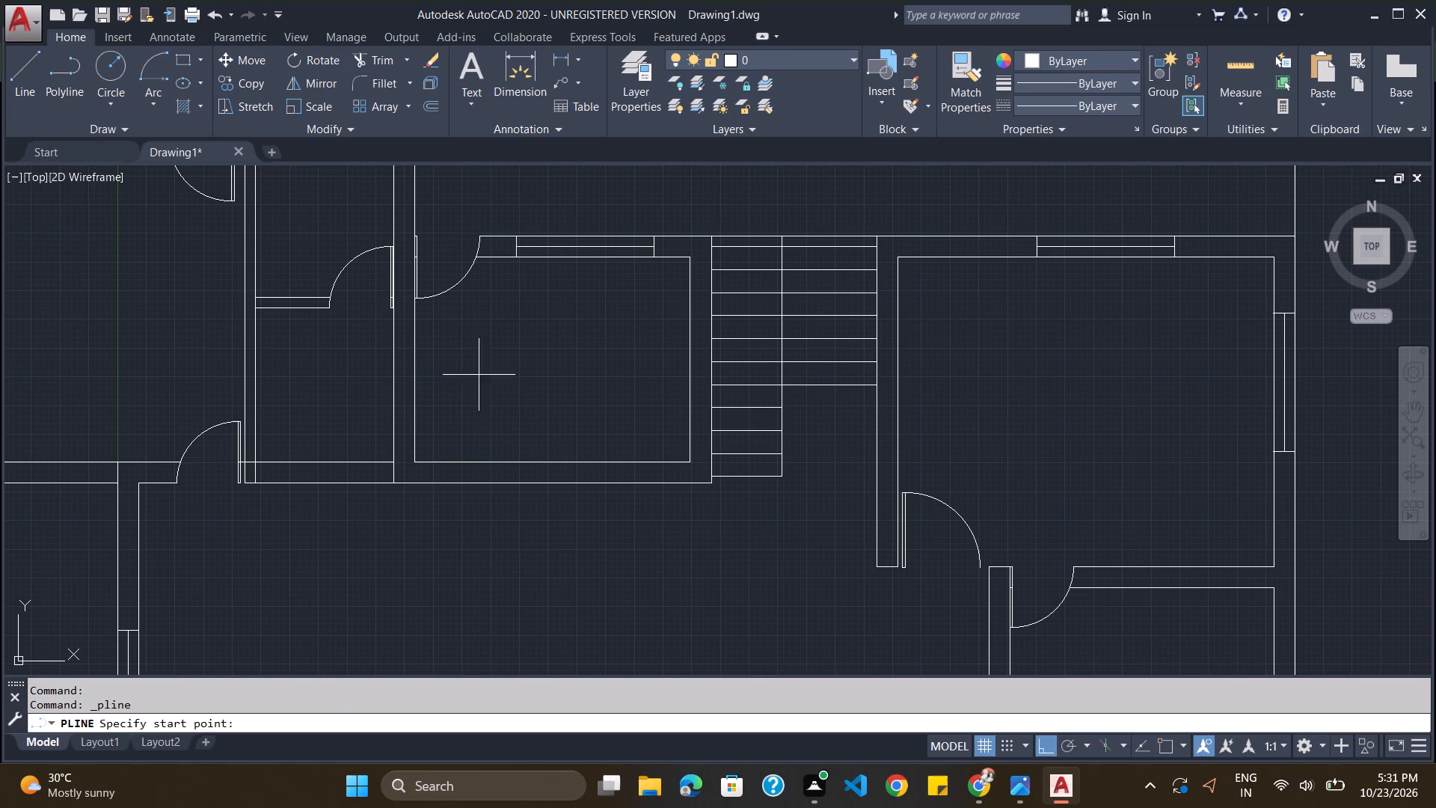
left_click(747, 477)
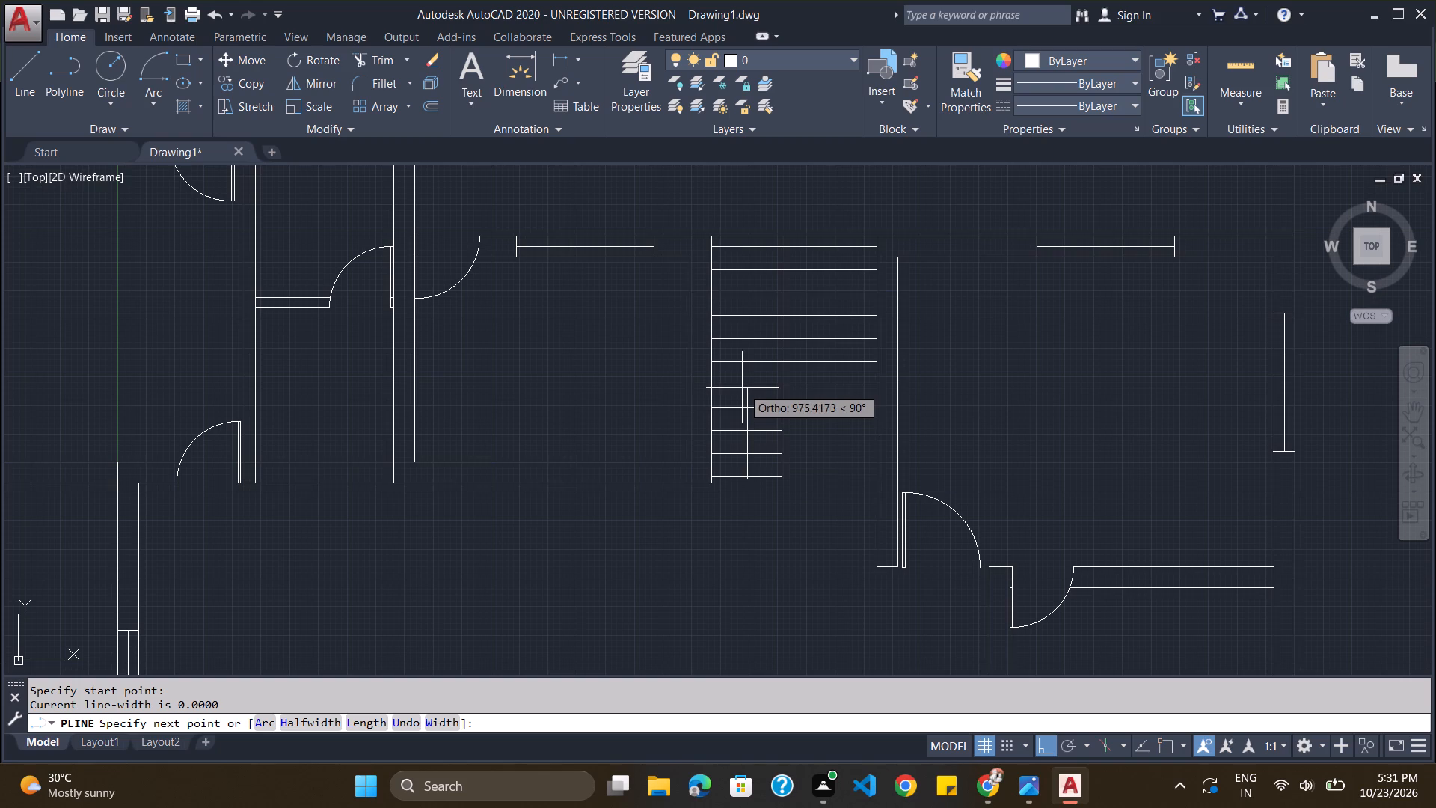
left_click(744, 406)
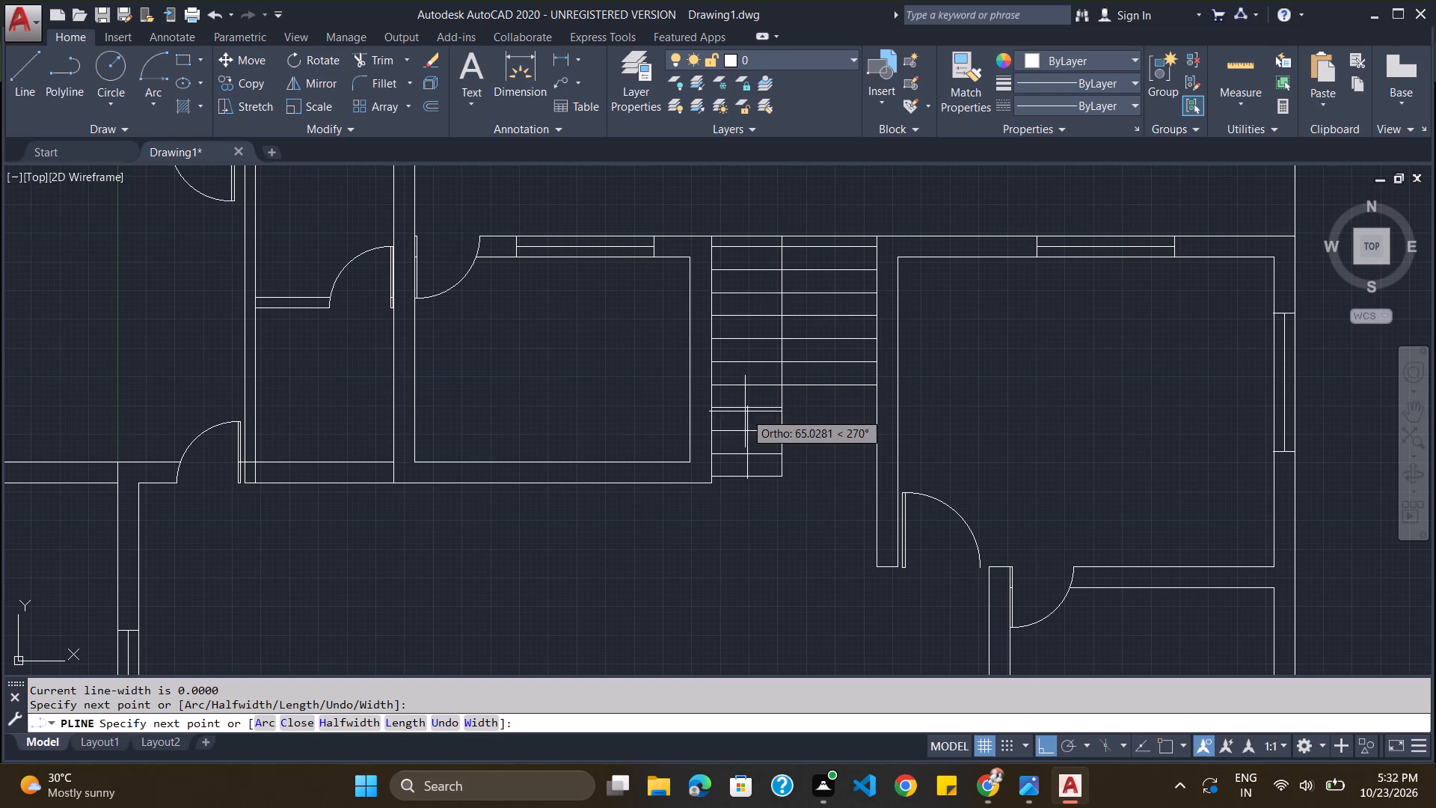
left_click(1043, 742)
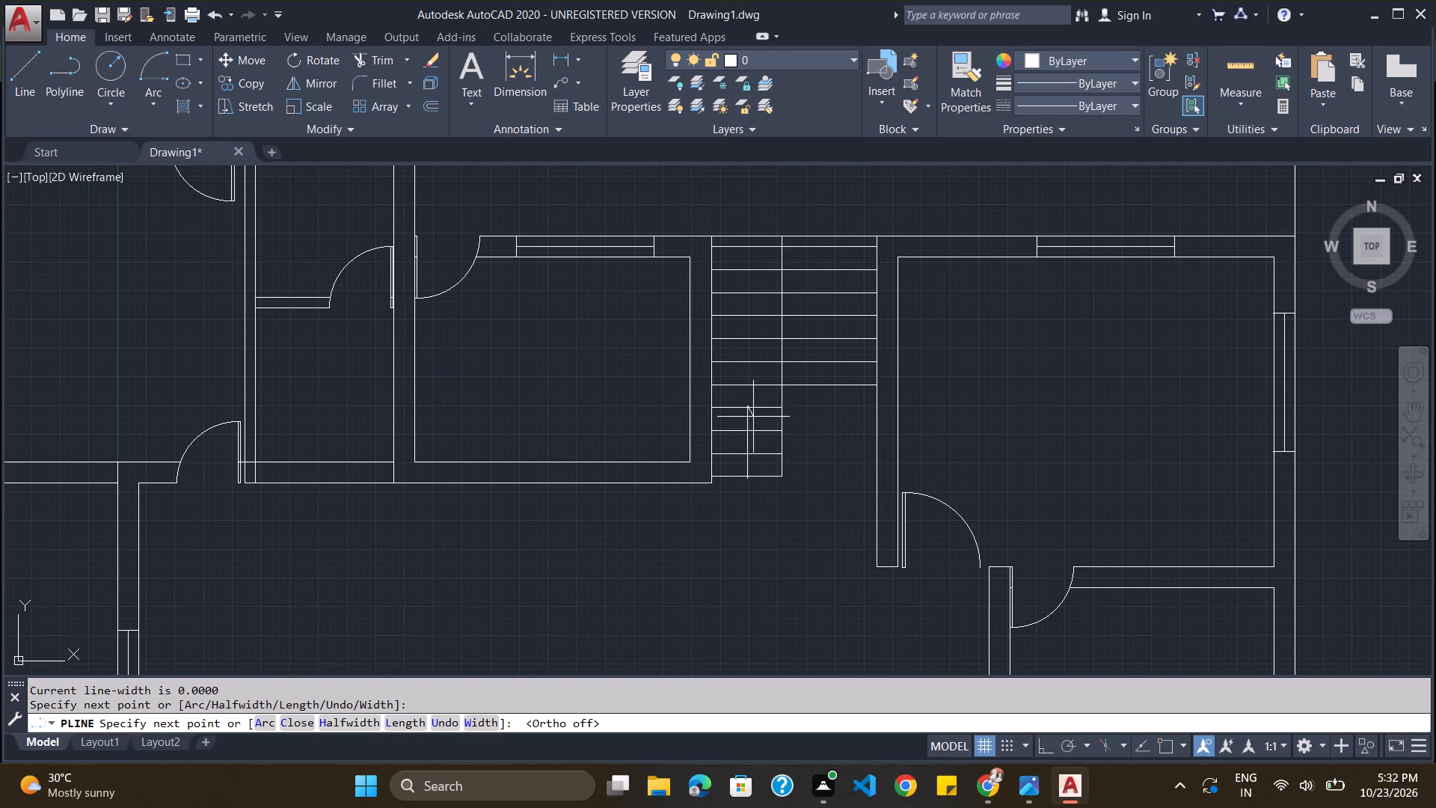
left_click(755, 417)
left_click(741, 417)
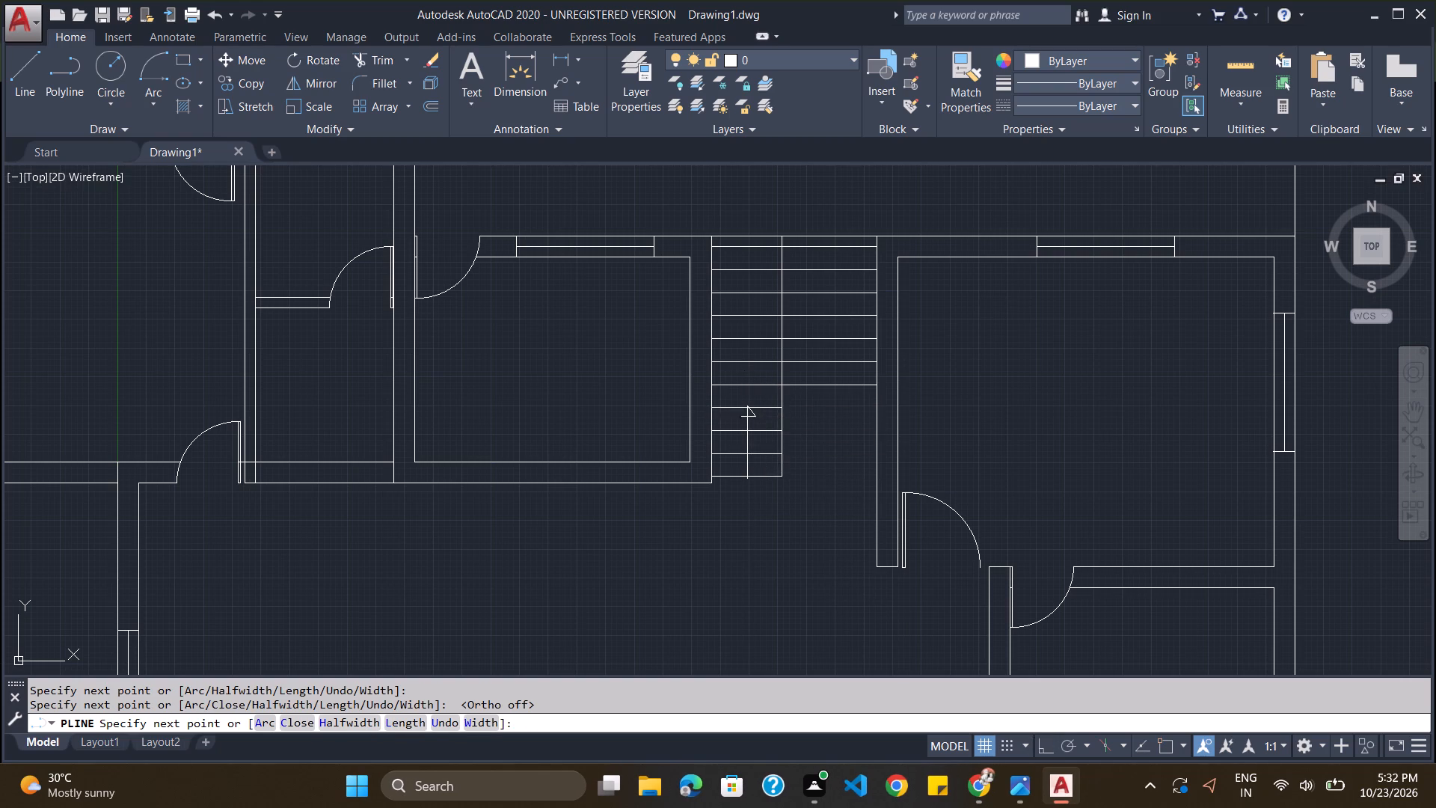
left_click(746, 408)
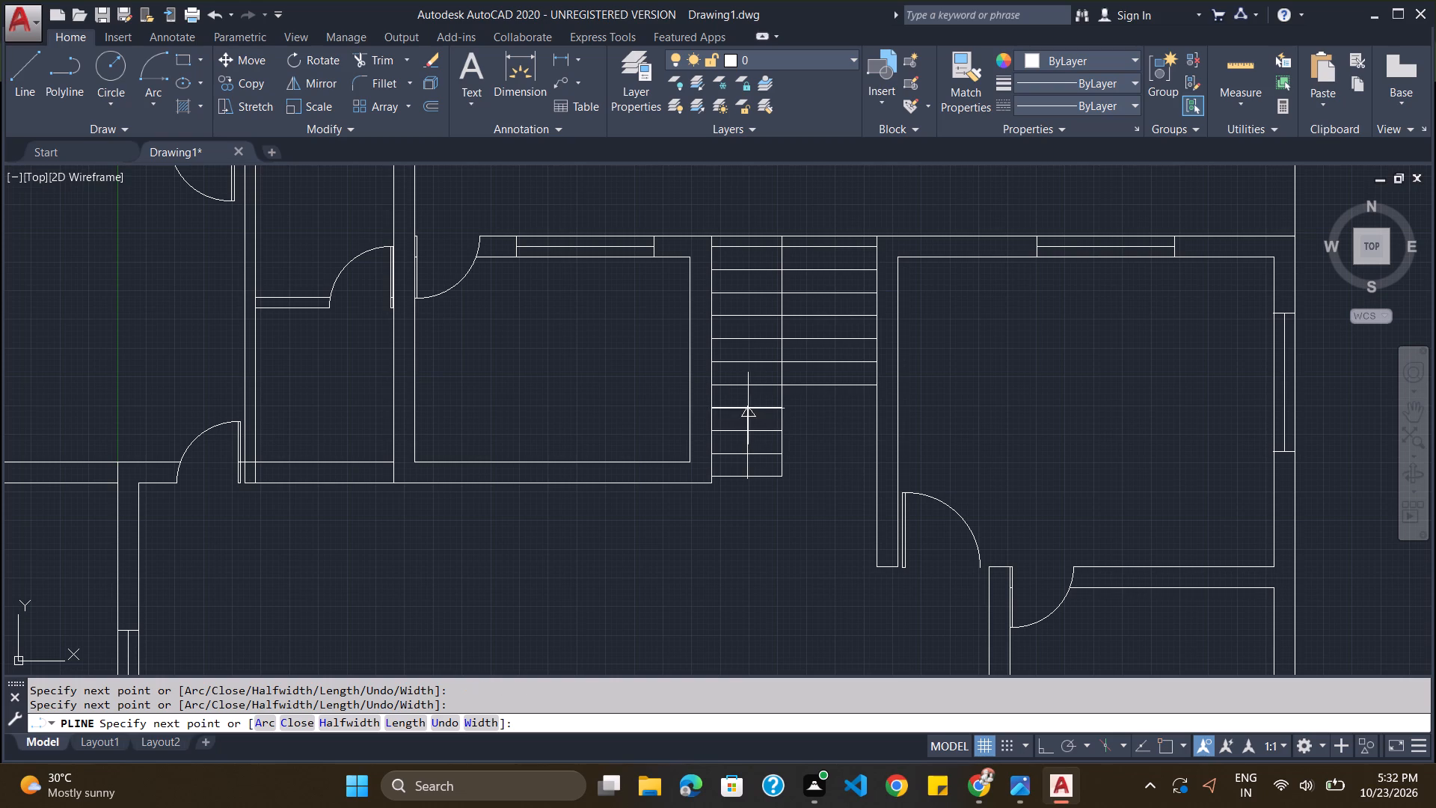
key("Escape")
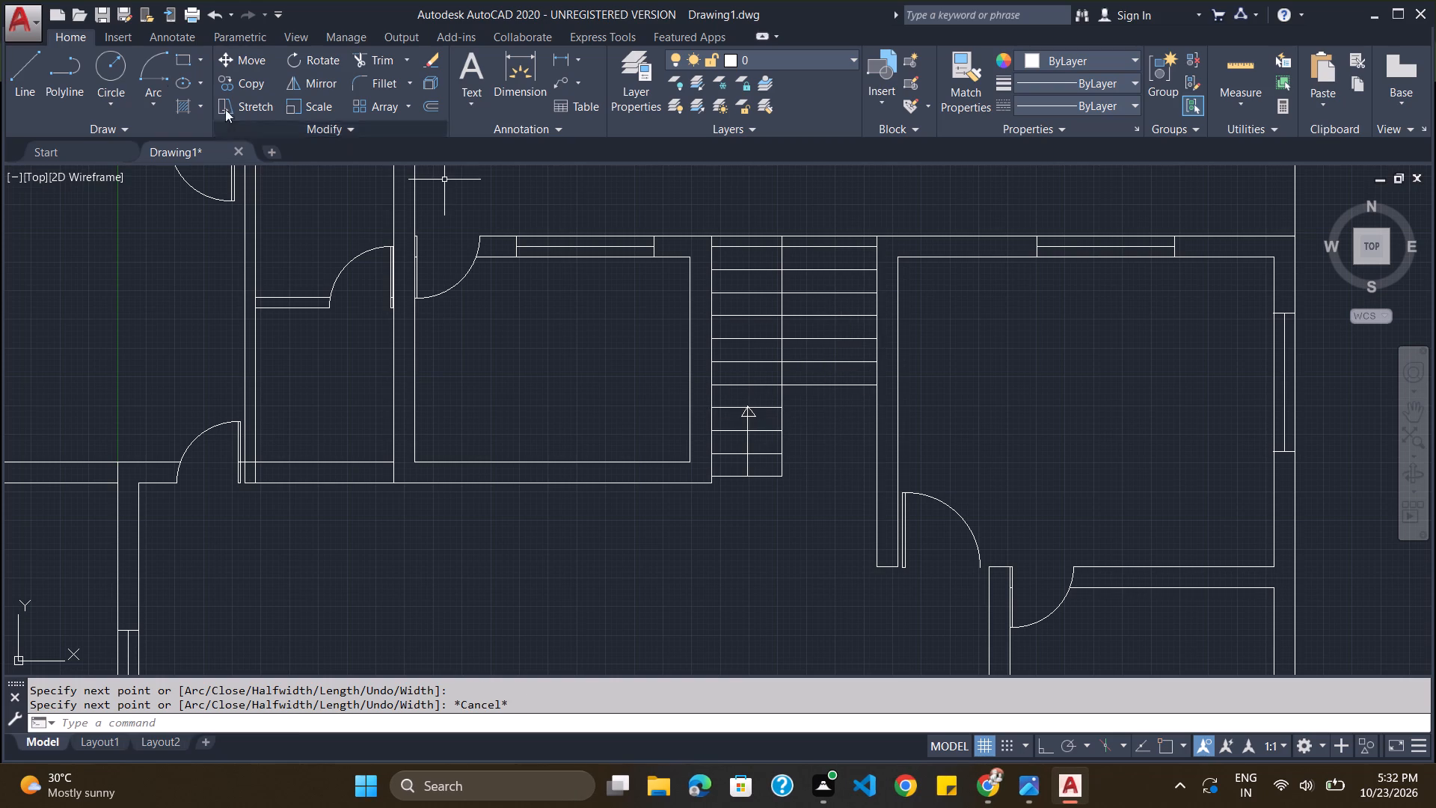
Draw a matching north-pointing polyline arrow with a triangular head in the east flight, starting just south of its last tread.
left_click(74, 70)
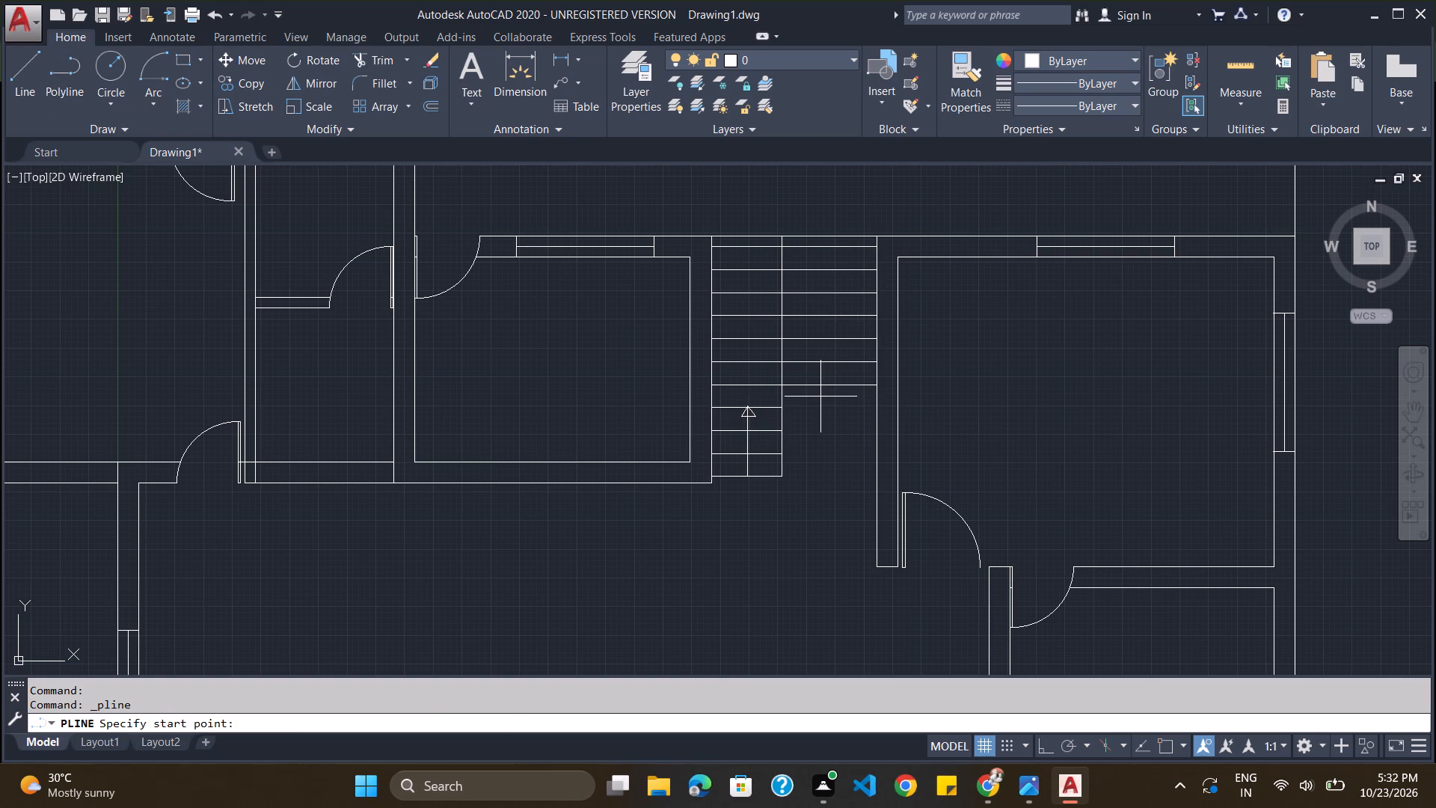
left_click(826, 395)
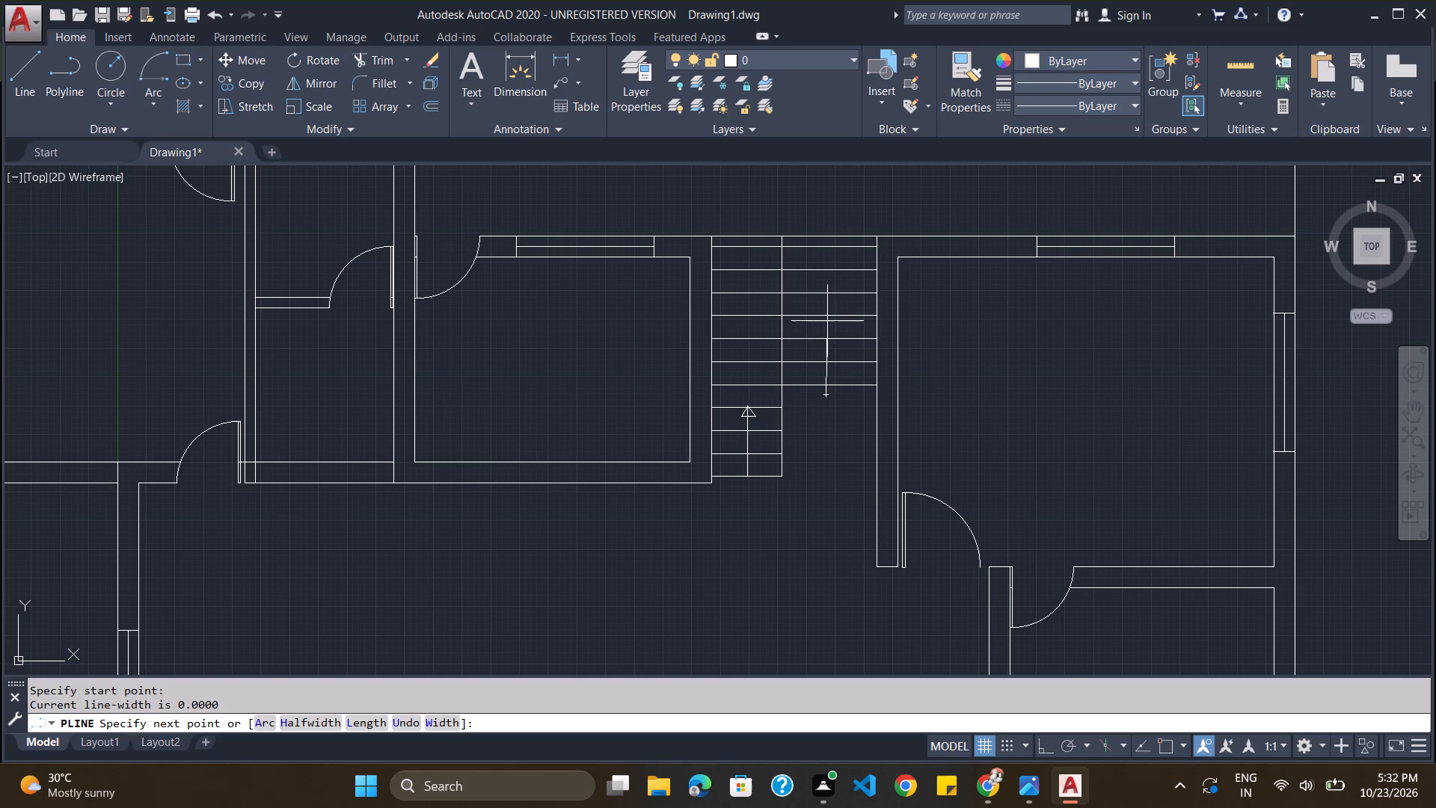
left_click(1043, 744)
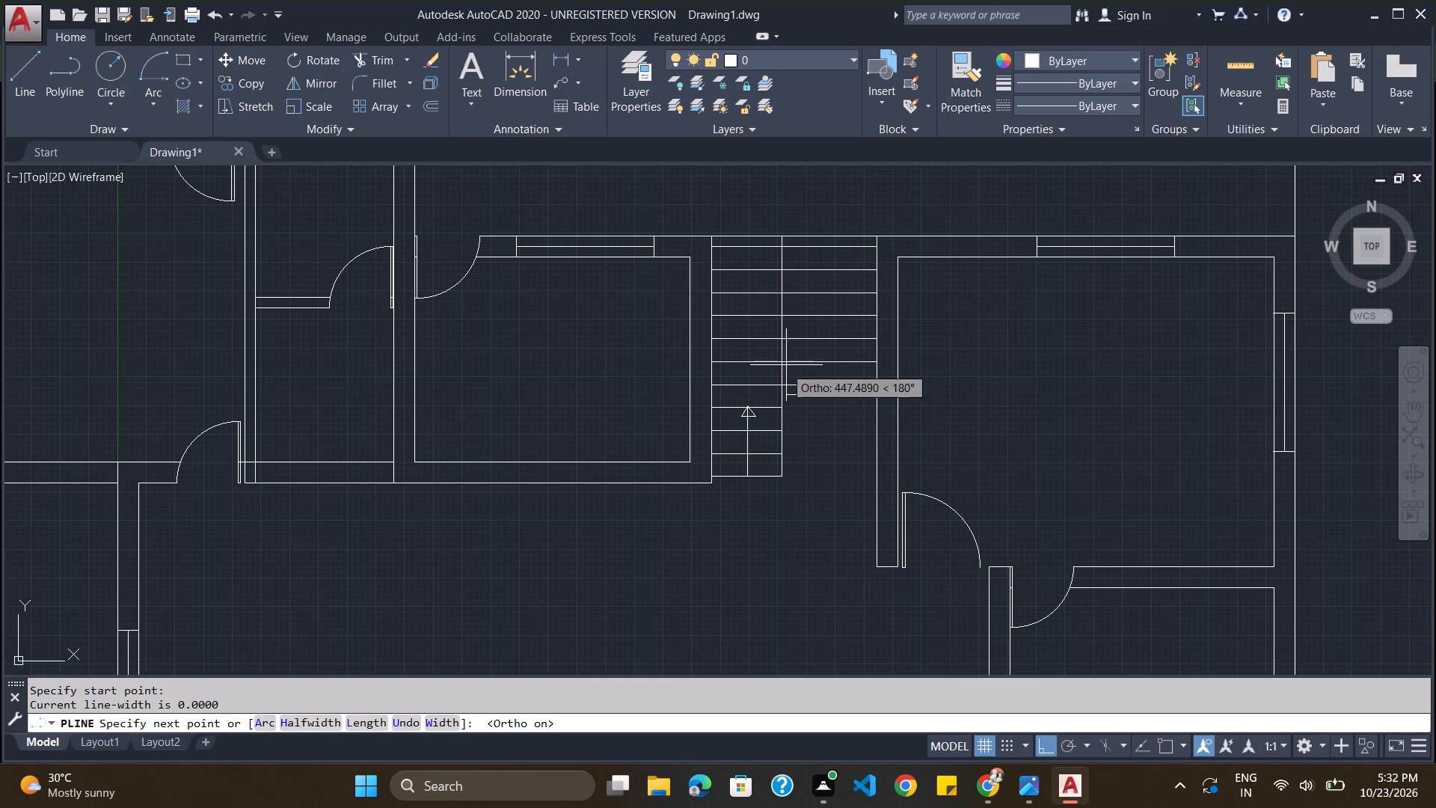
left_click(825, 322)
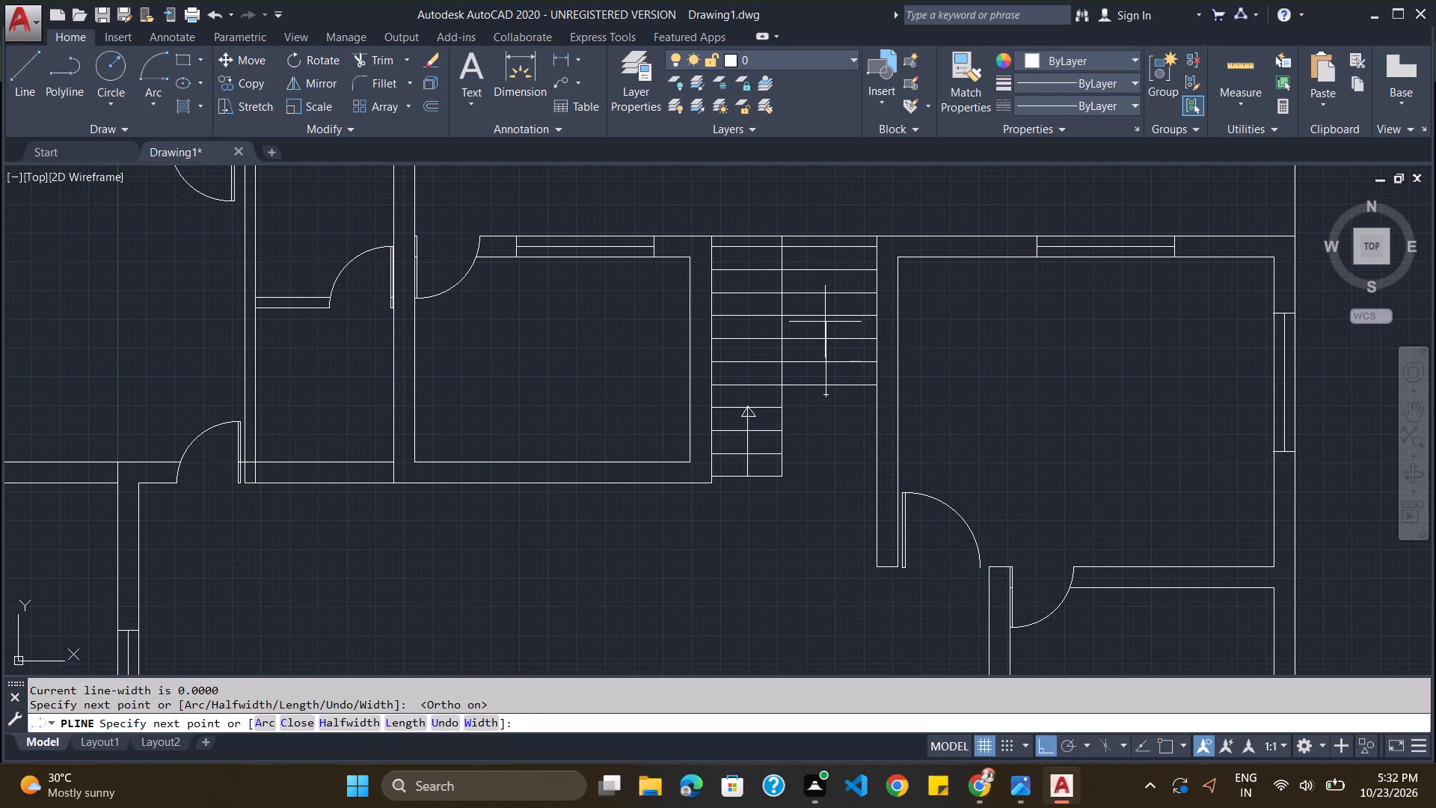
left_click(1047, 745)
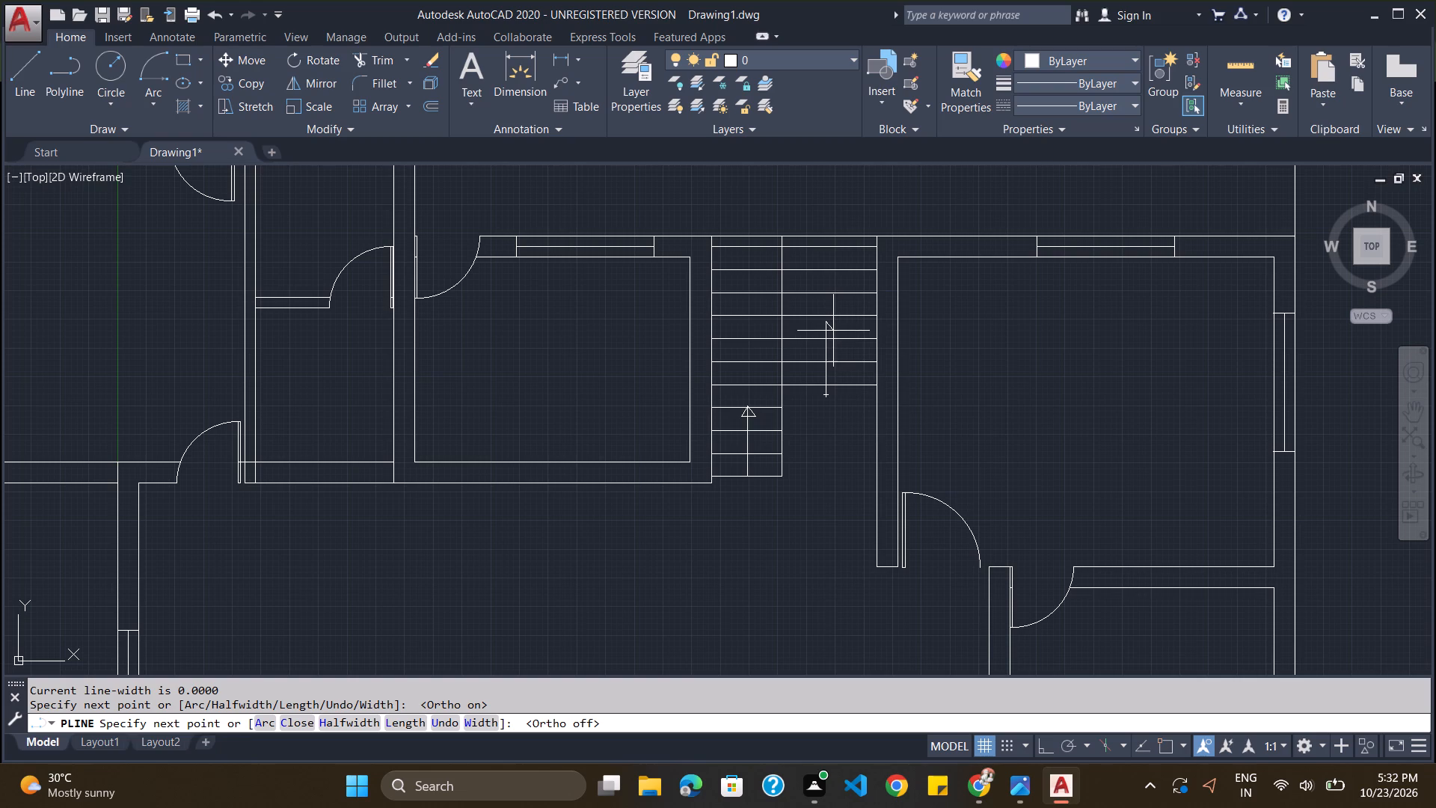
left_click(832, 330)
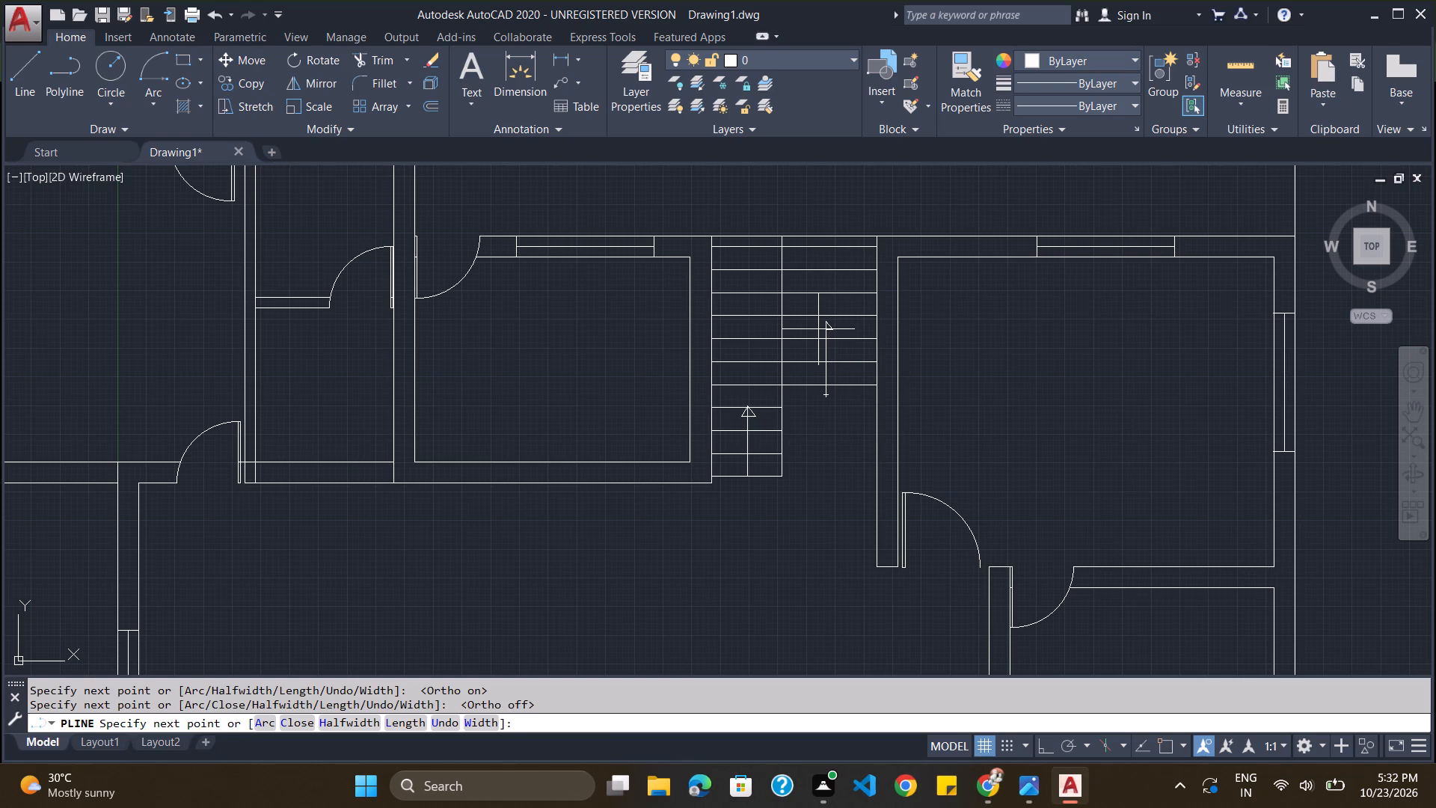
left_click(820, 329)
left_click(827, 324)
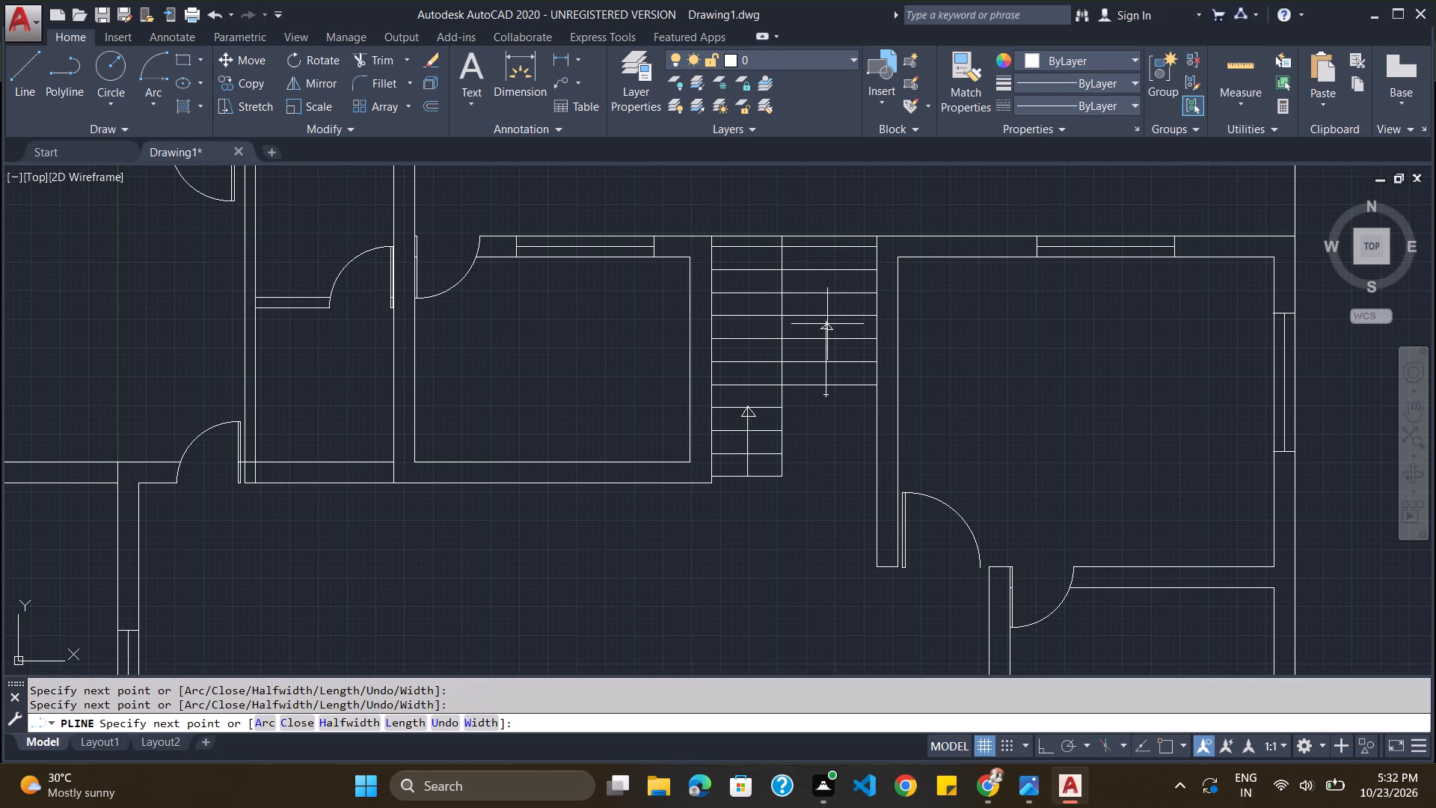
key("Escape")
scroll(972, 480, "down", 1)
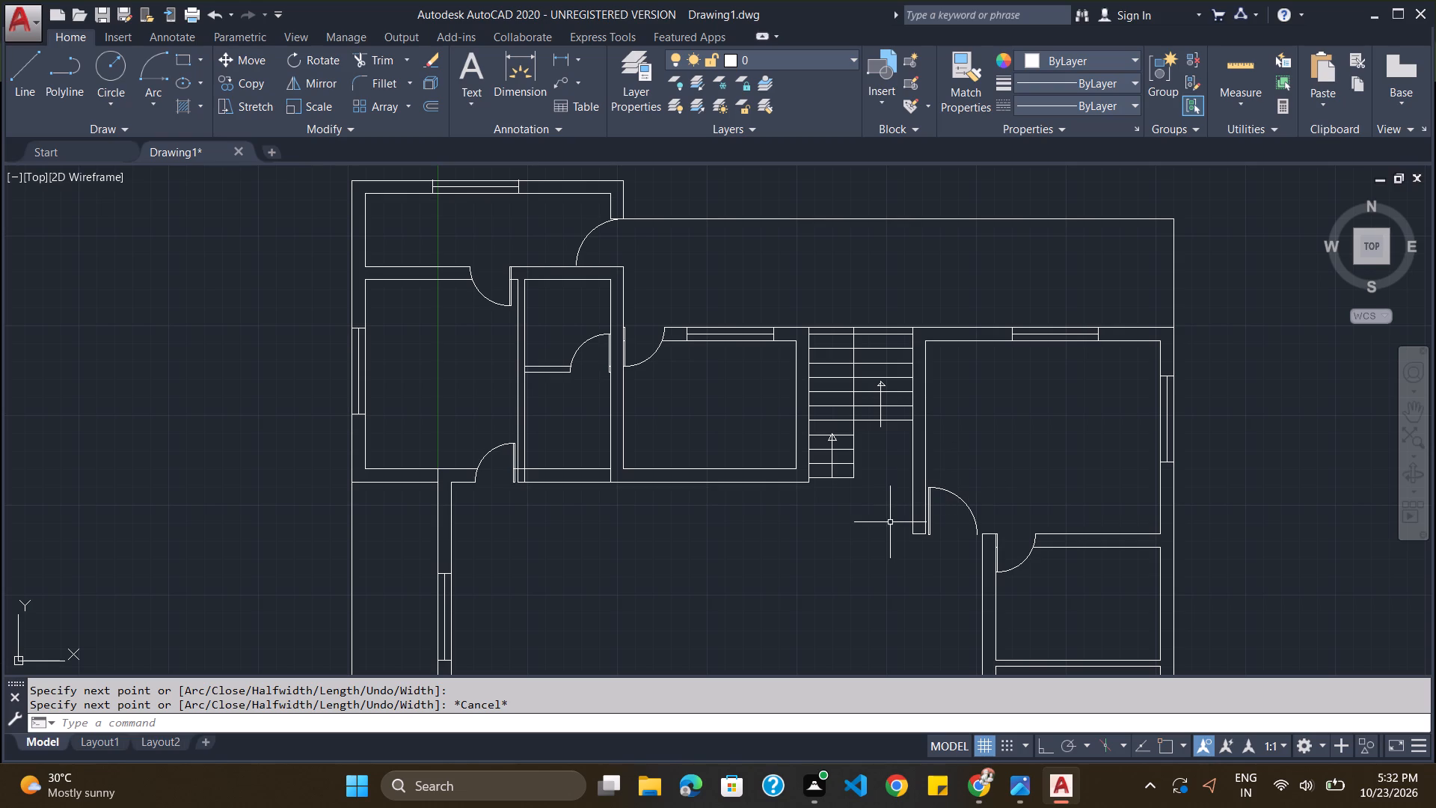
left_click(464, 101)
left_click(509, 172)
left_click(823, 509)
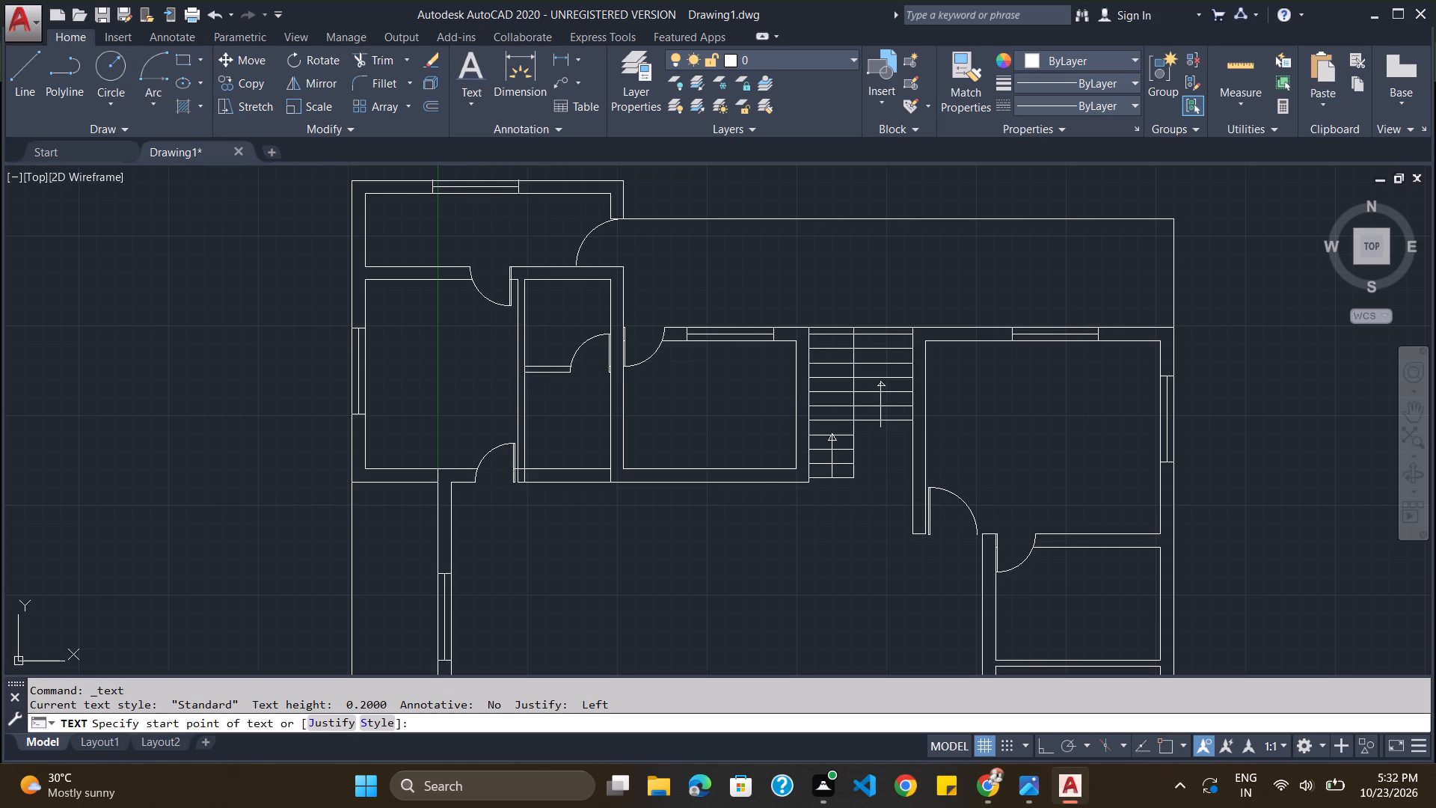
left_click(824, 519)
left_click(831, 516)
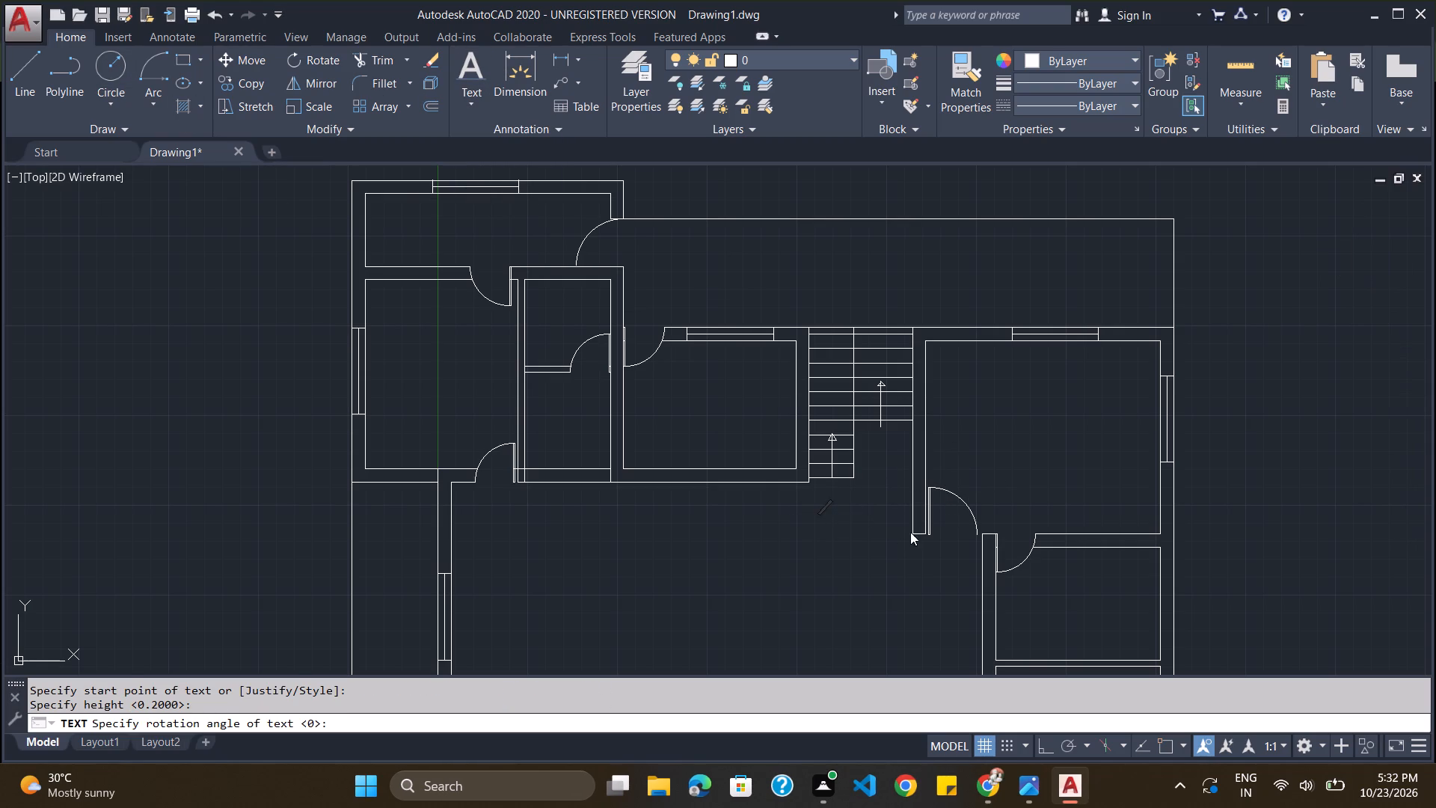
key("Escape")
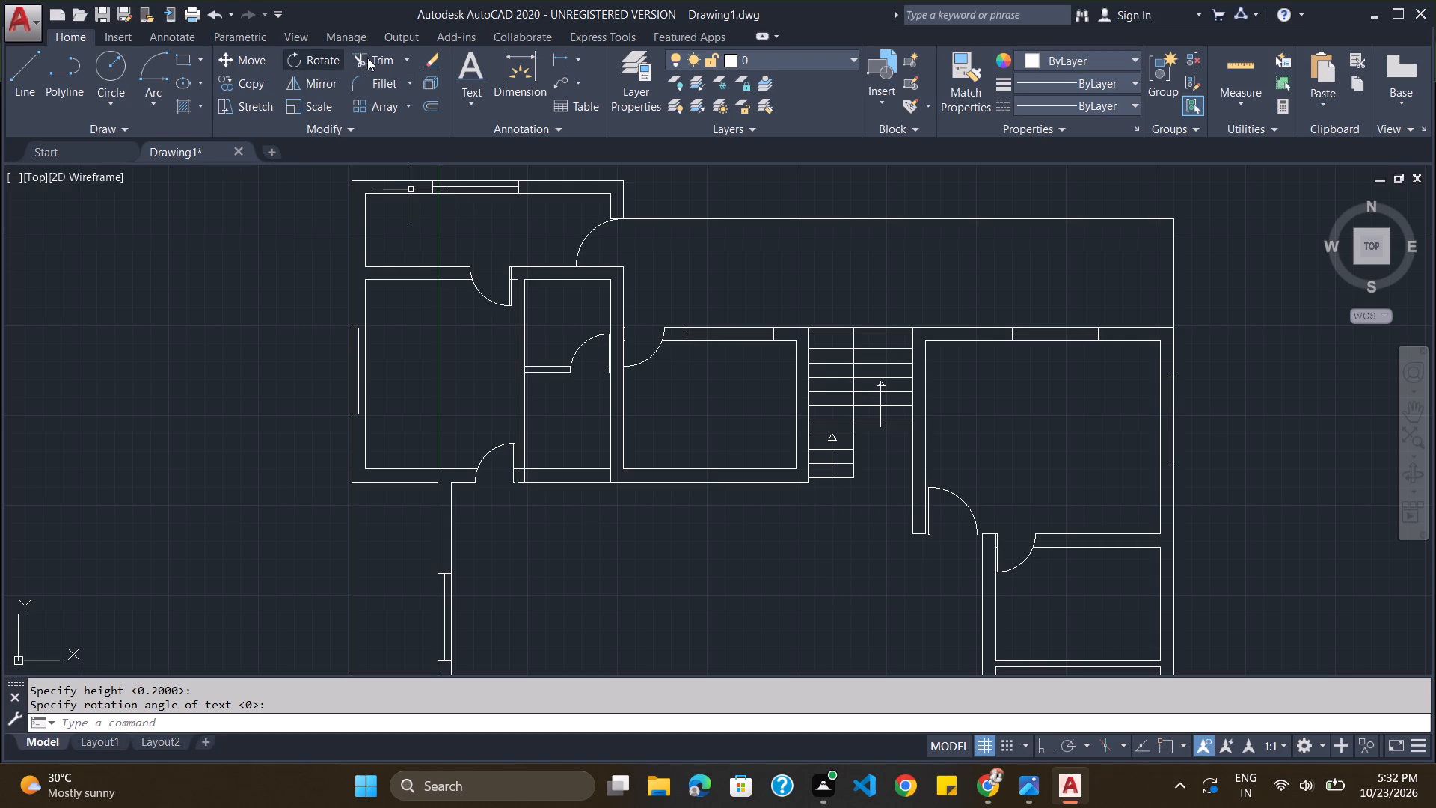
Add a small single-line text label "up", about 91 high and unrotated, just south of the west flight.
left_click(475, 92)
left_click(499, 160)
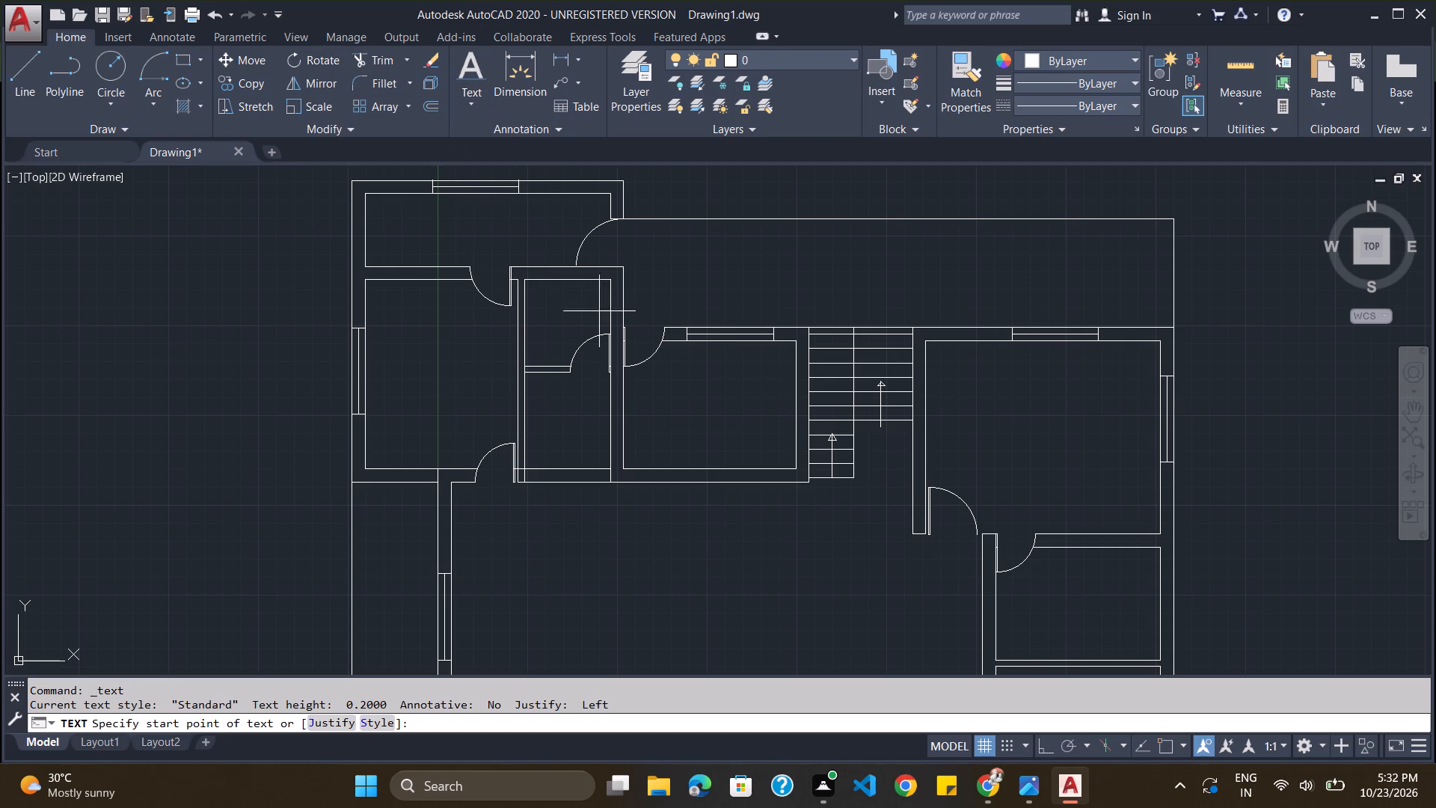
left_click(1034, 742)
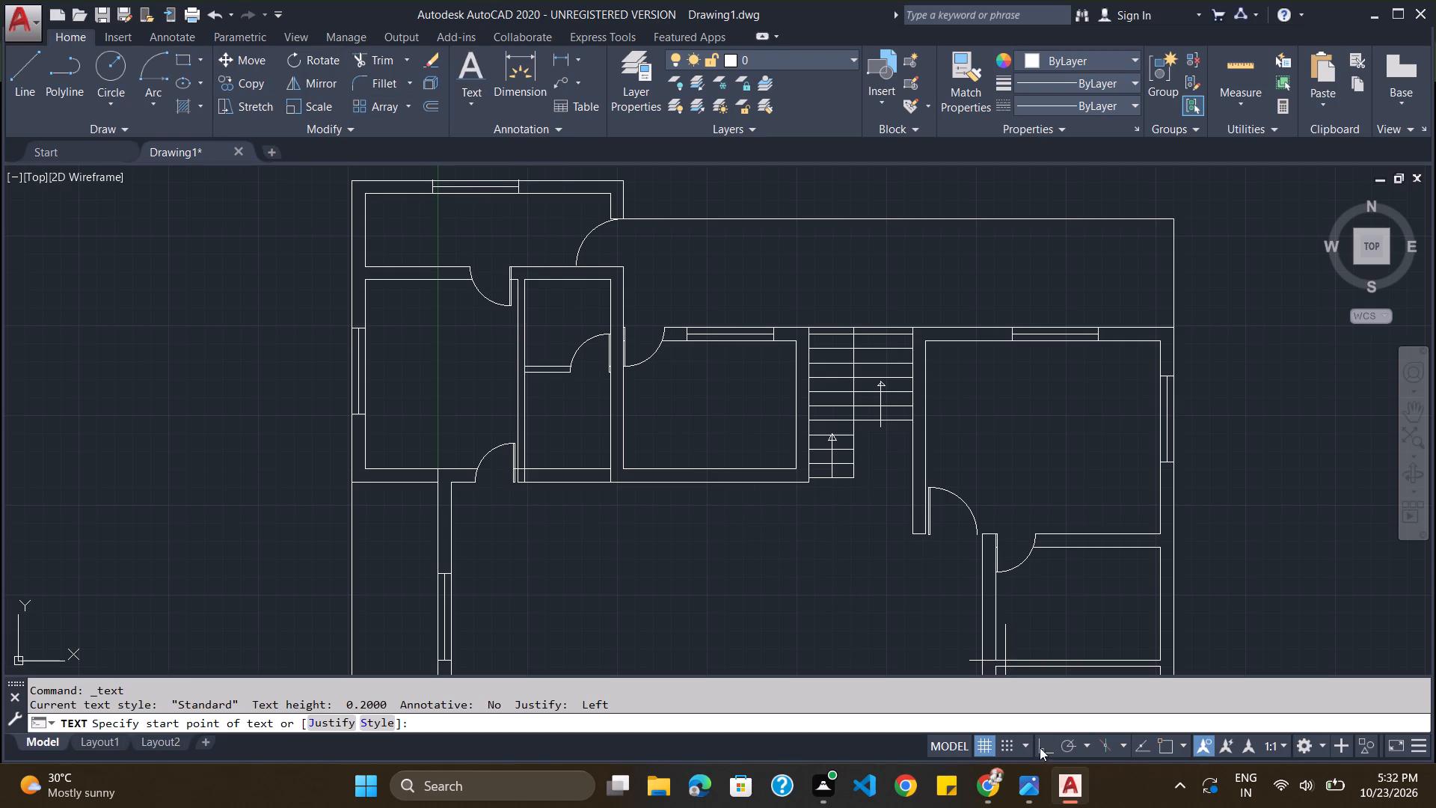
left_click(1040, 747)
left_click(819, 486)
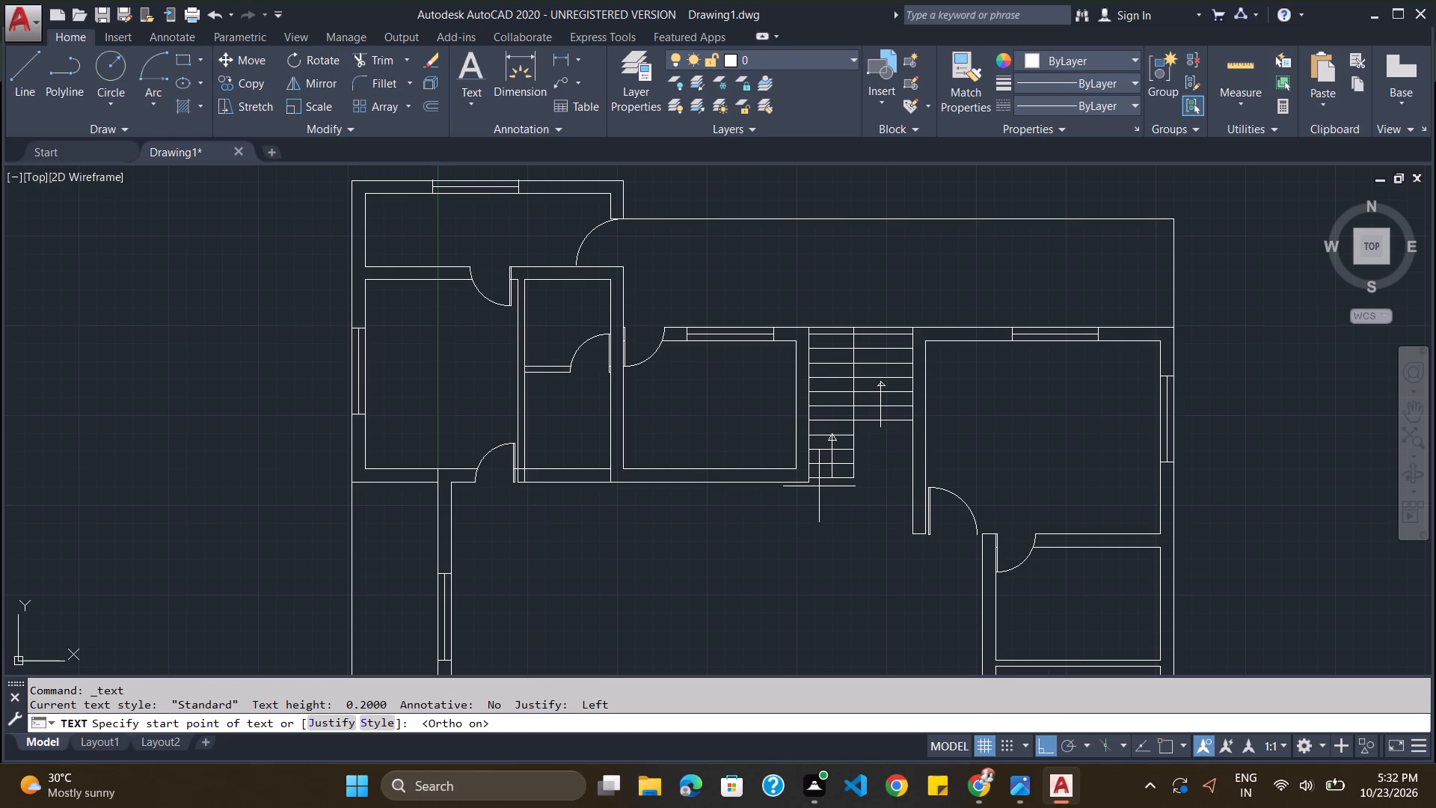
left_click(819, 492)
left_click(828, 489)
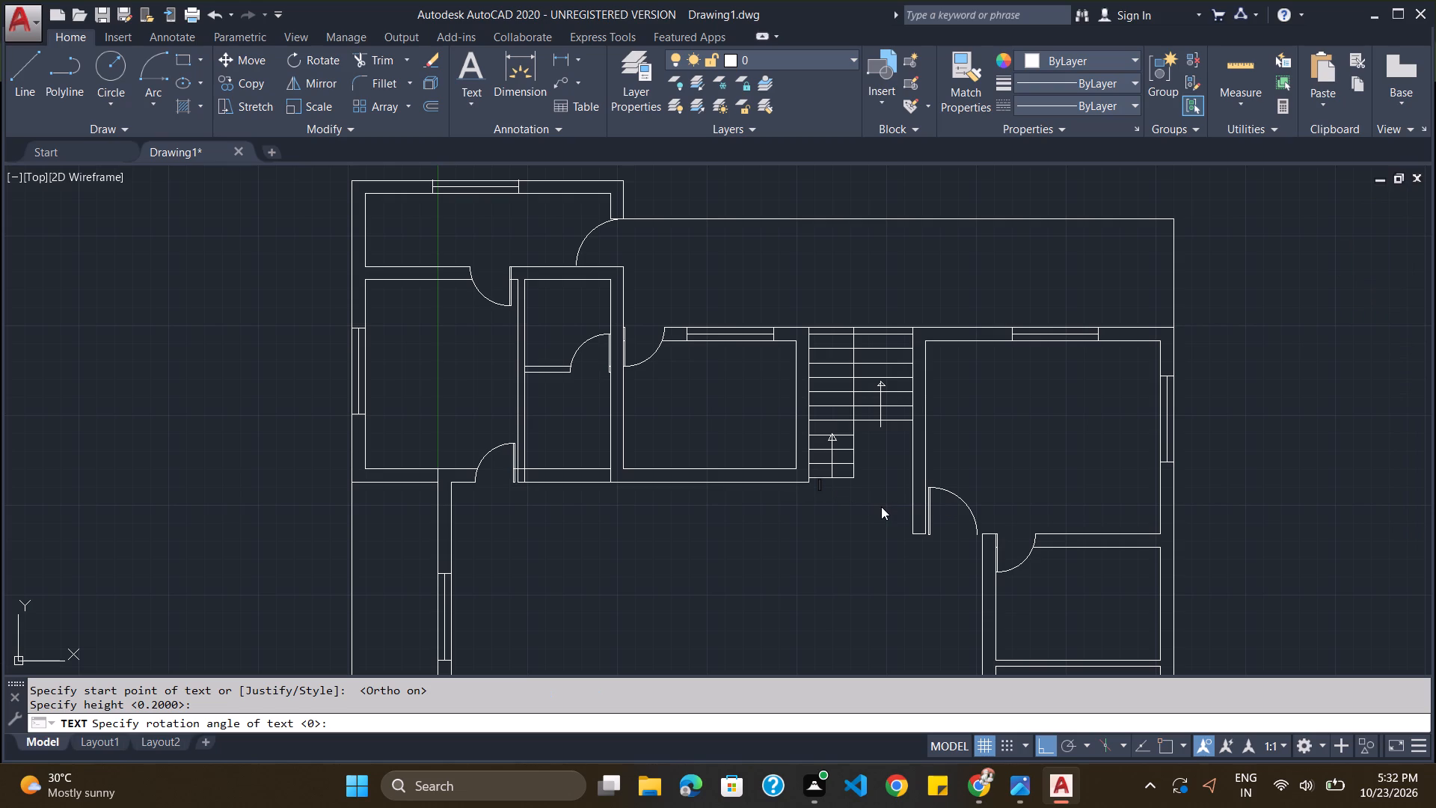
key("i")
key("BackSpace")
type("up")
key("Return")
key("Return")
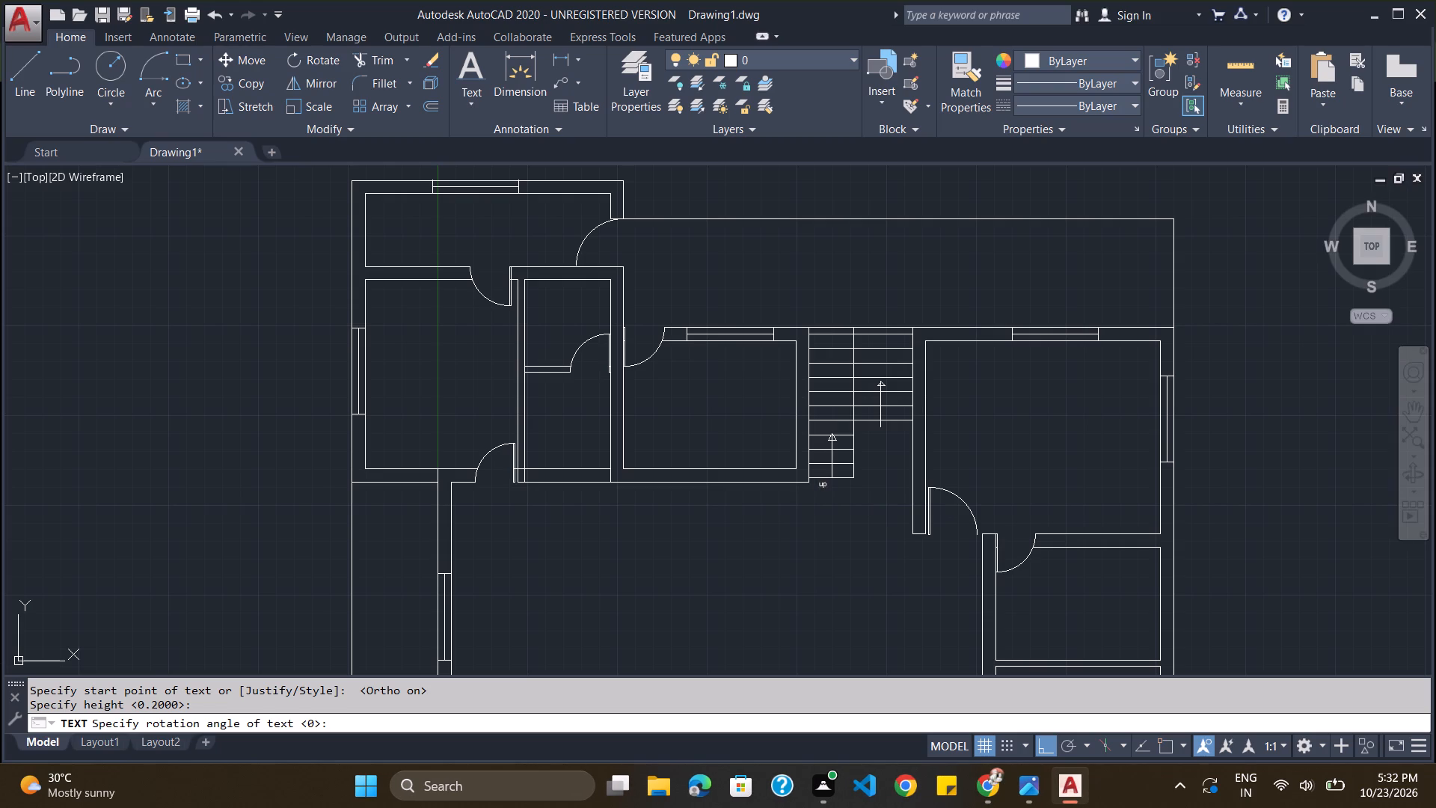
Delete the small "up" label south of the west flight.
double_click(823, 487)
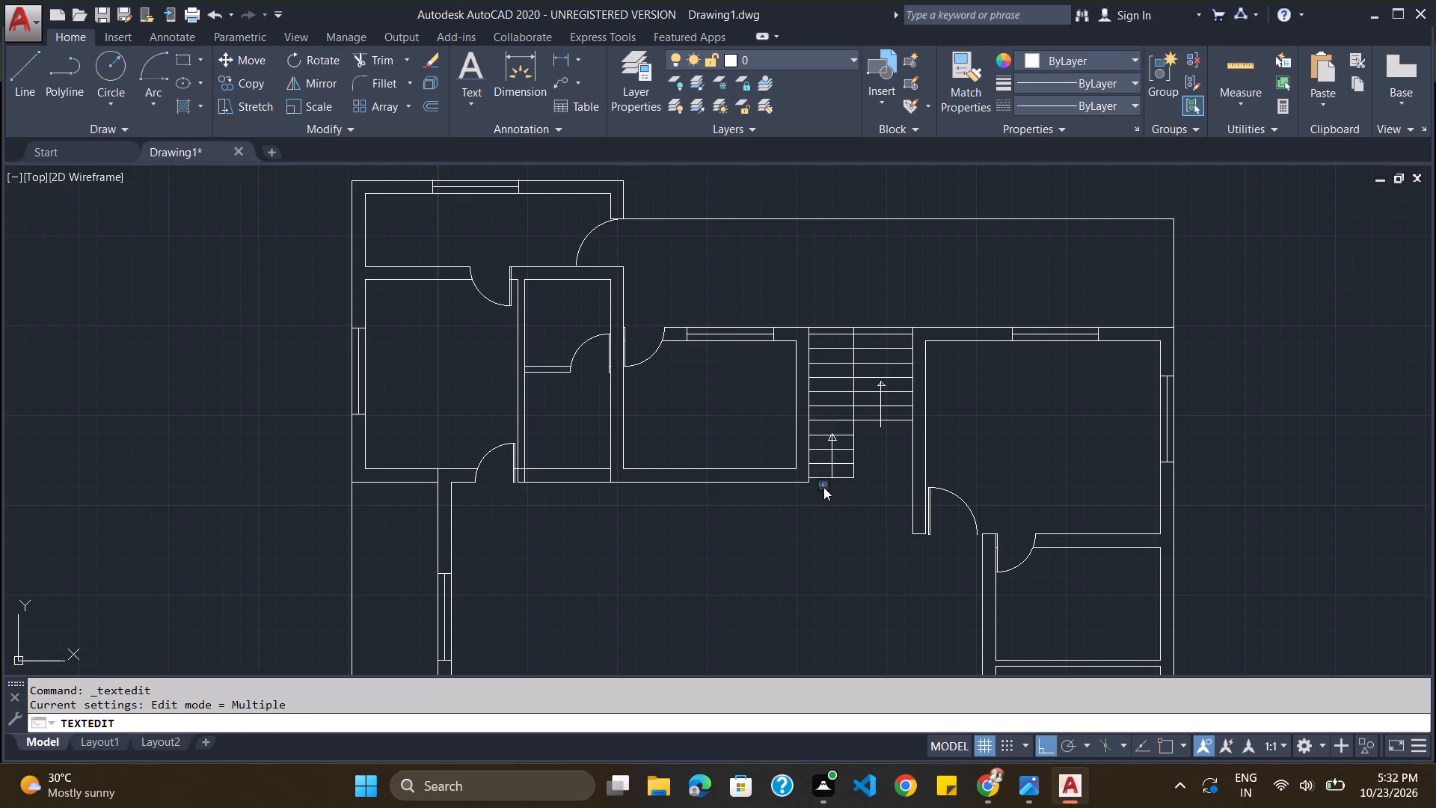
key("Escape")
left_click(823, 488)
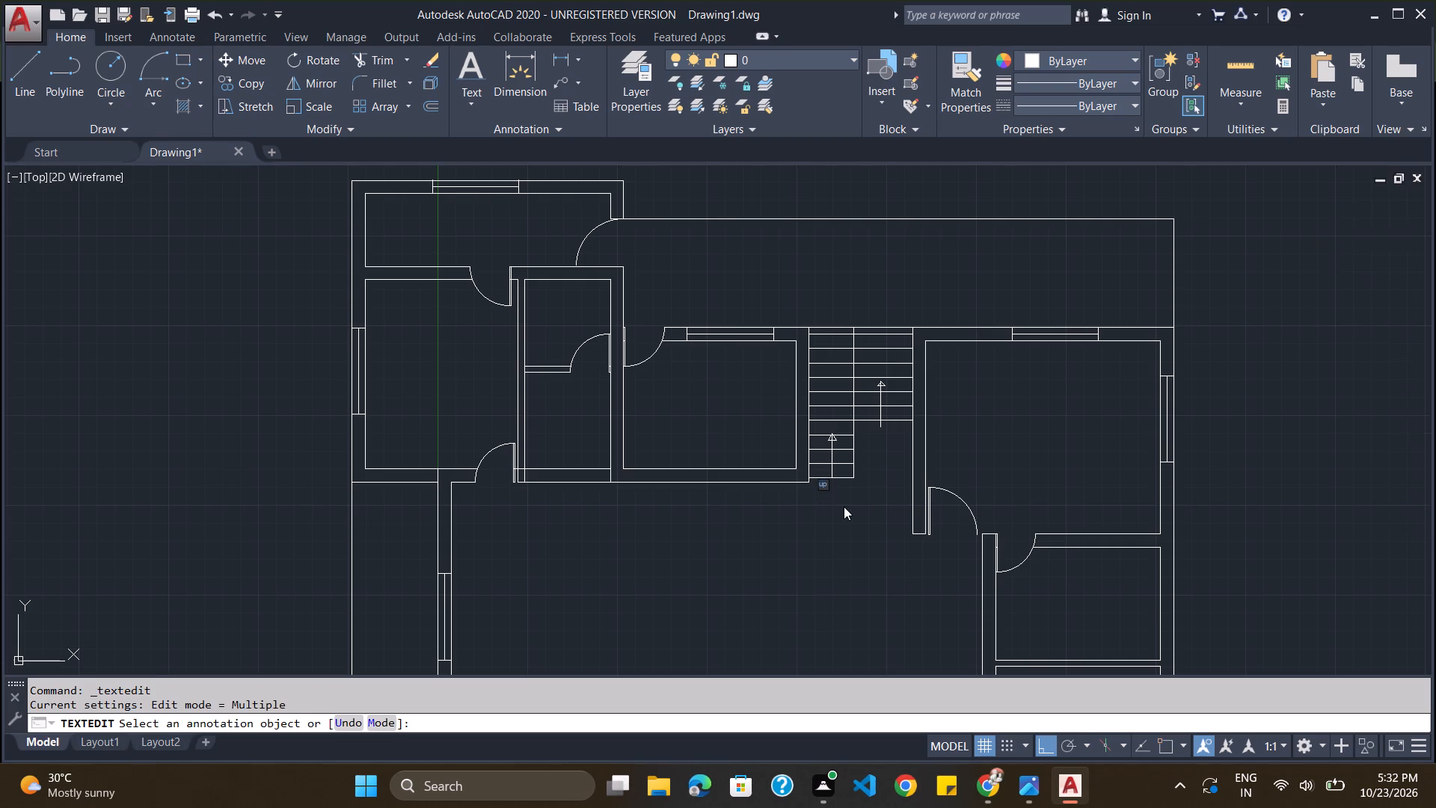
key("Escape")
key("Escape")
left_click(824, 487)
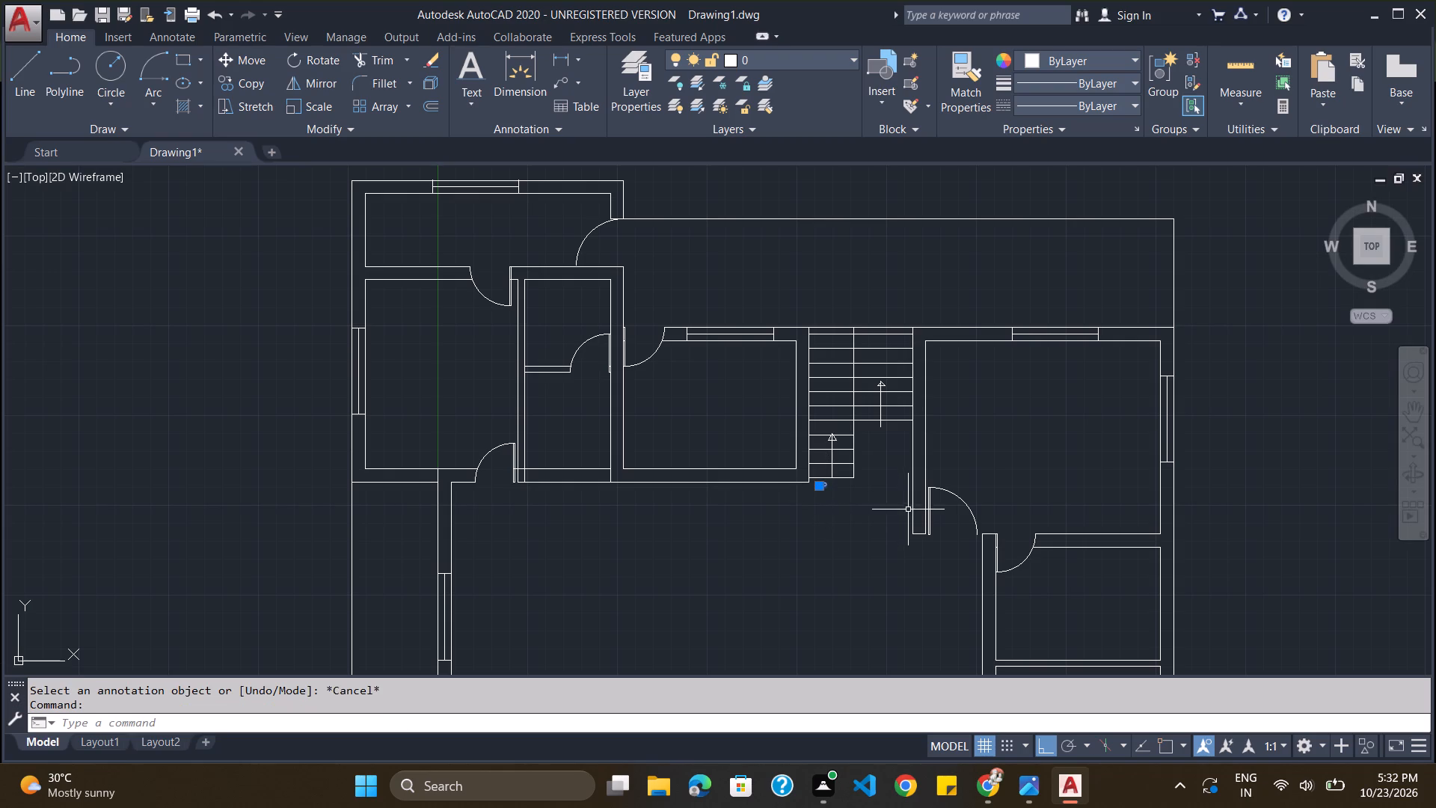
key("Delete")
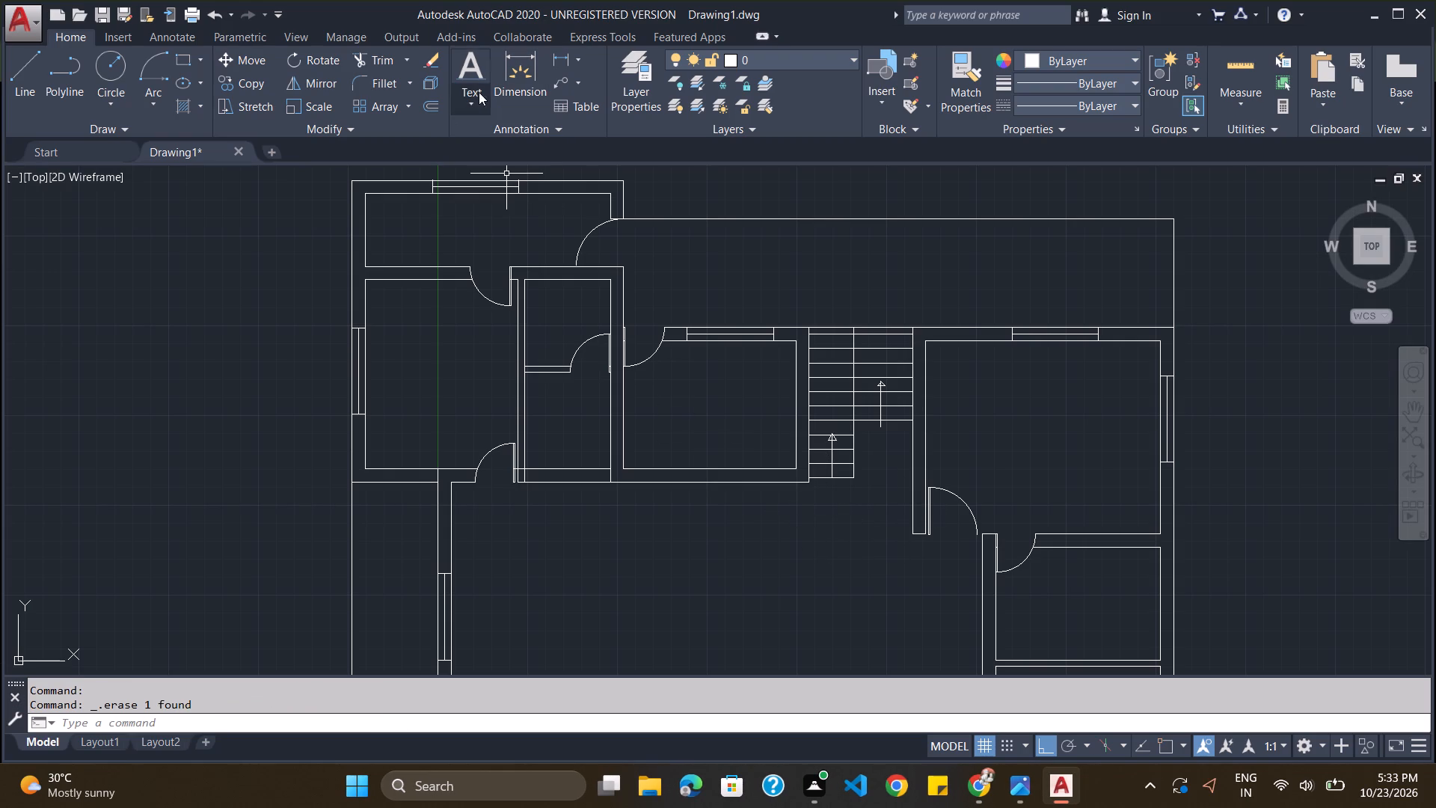
Add a larger, unrotated single-line text label "UP" in the open area southwest of the stair.
left_click(479, 92)
left_click(499, 177)
left_click(779, 527)
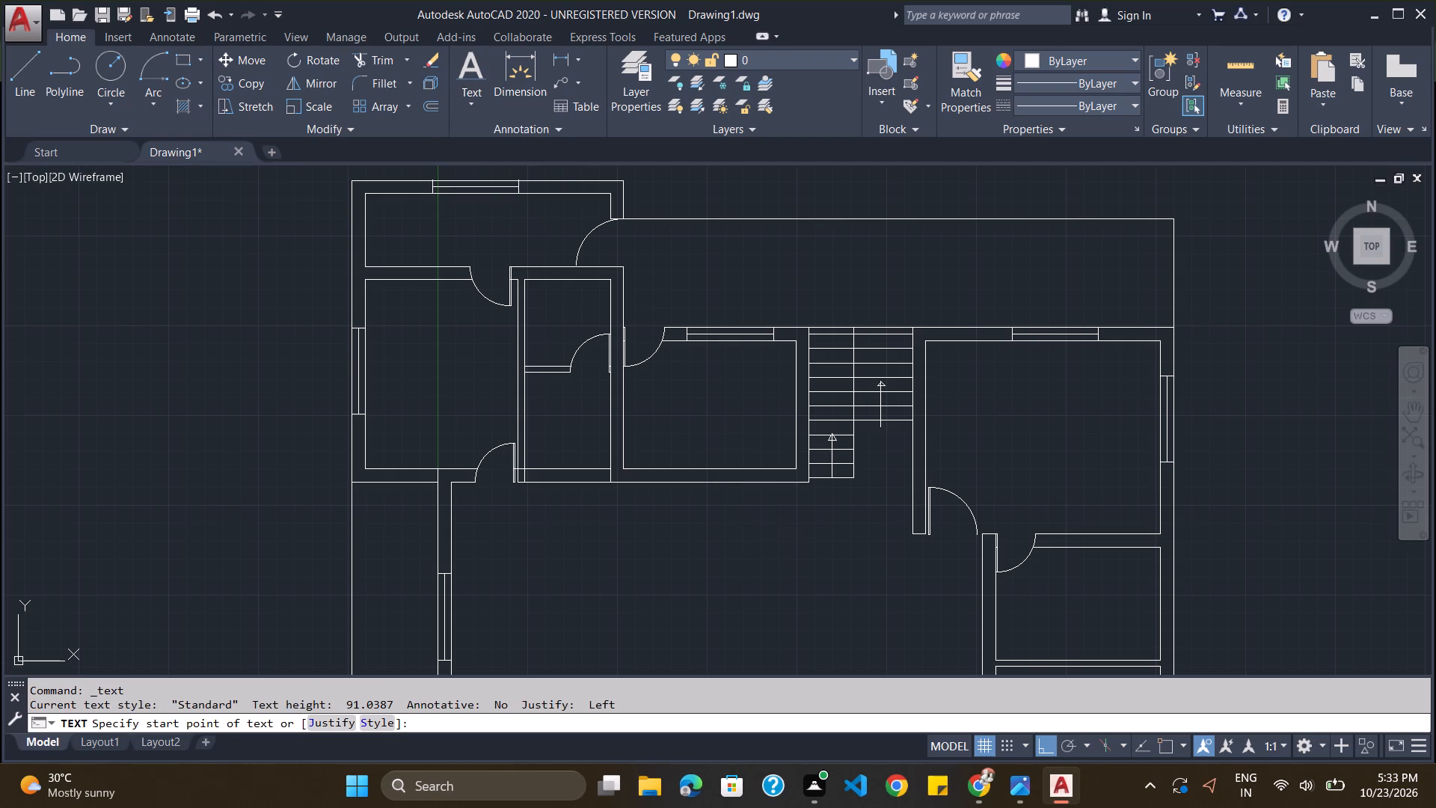
left_click(779, 544)
left_click(797, 532)
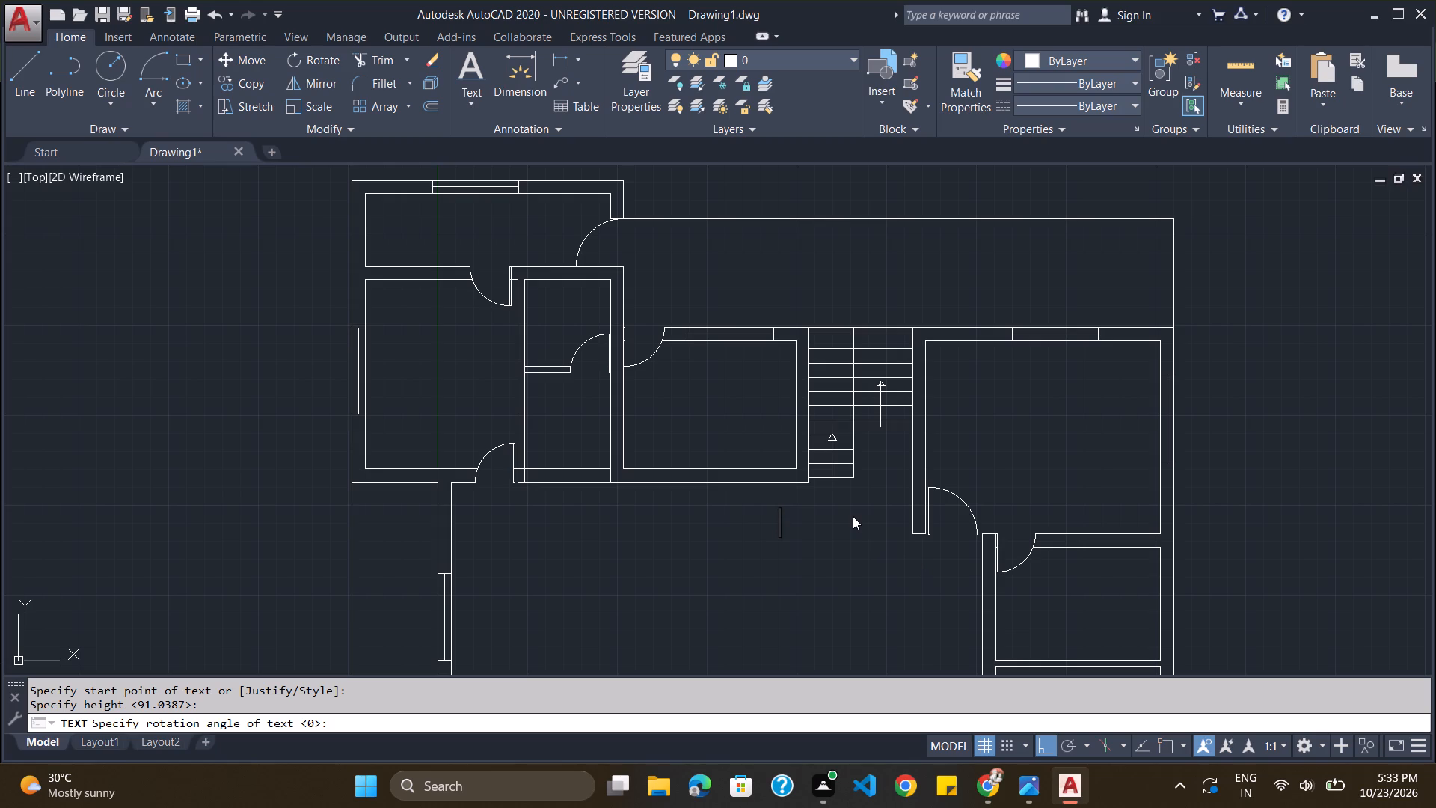
type("UP")
key("Return")
key("Return")
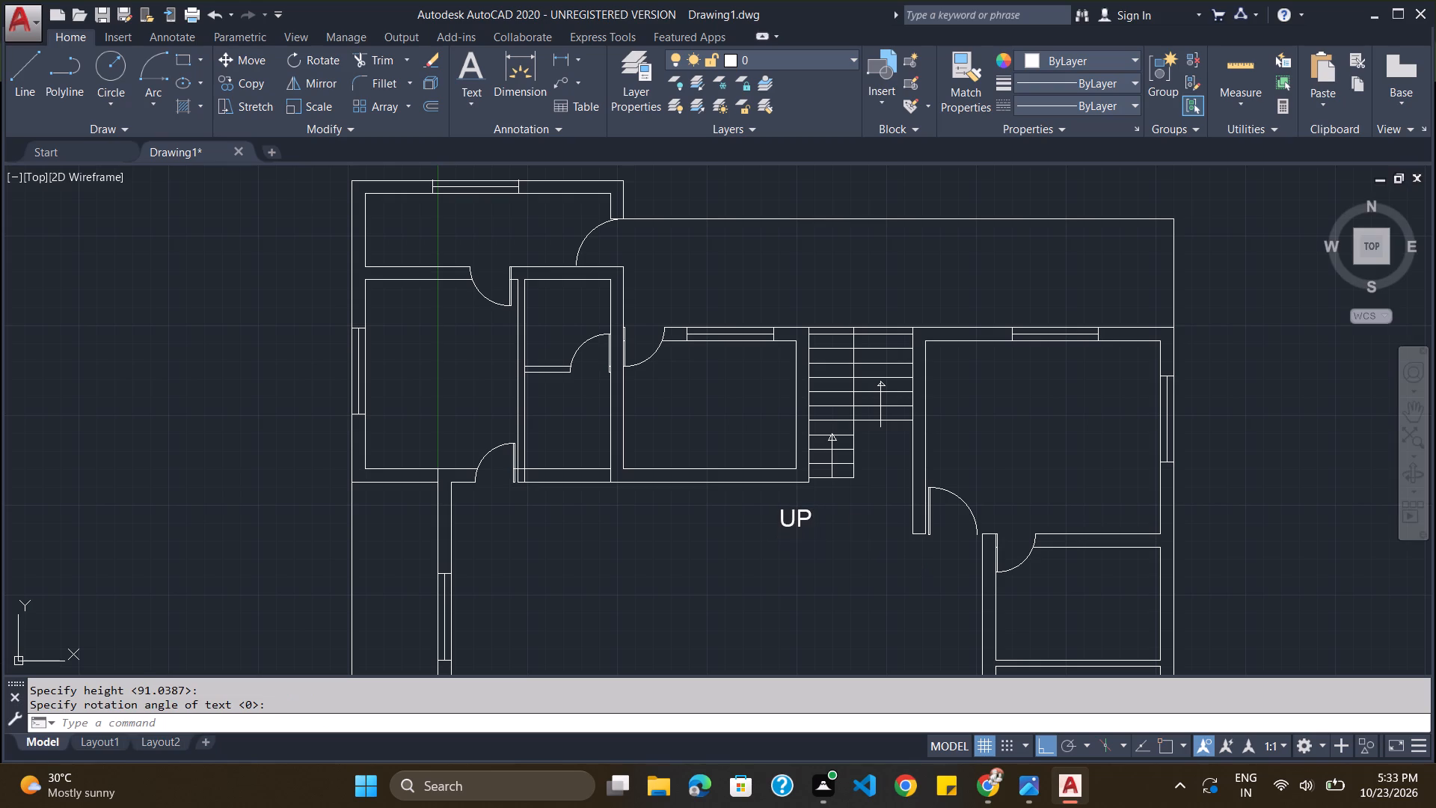
Move the "UP" label to directly below the south end of the west flight, centred under its arrow.
left_click(793, 523)
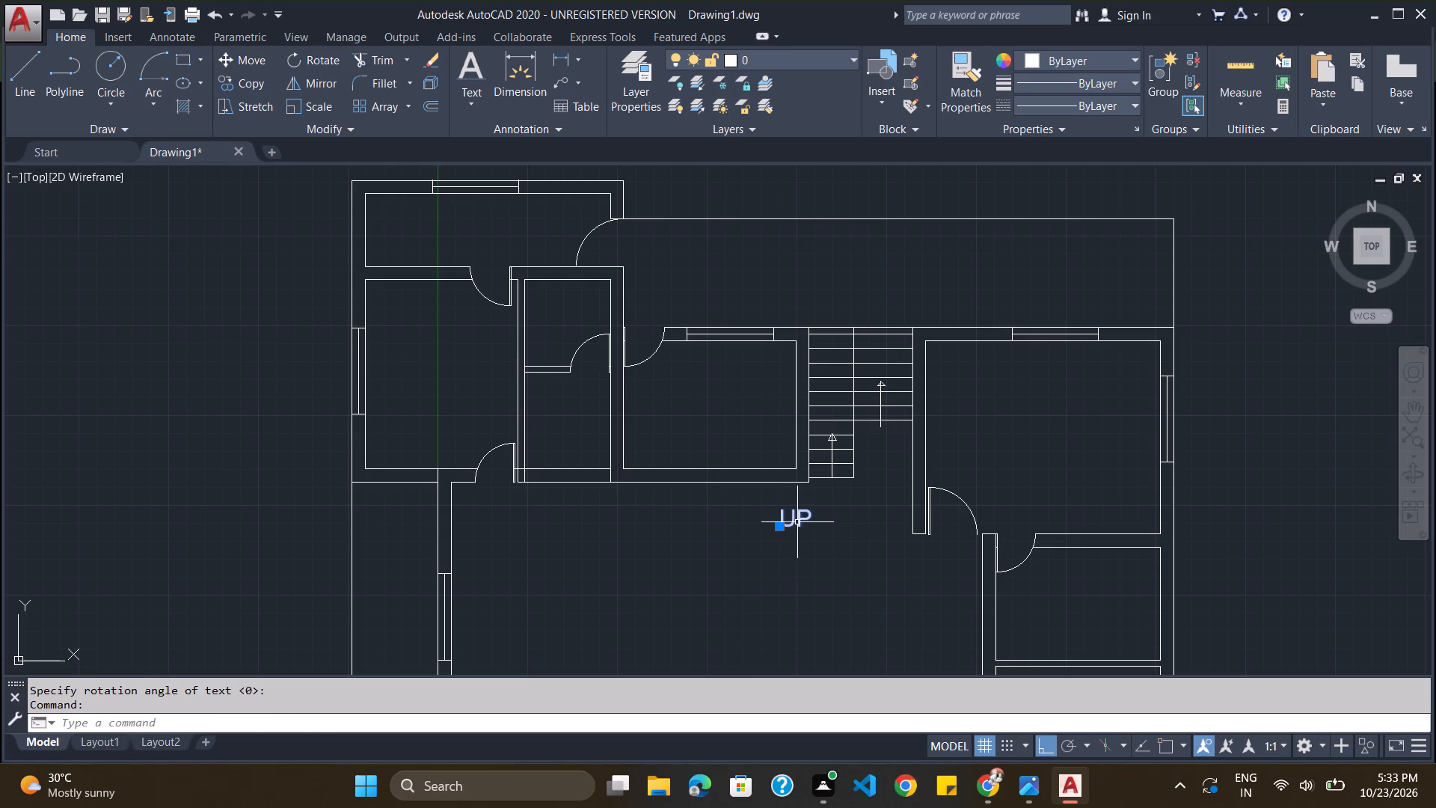
left_click_drag(797, 522, 836, 499)
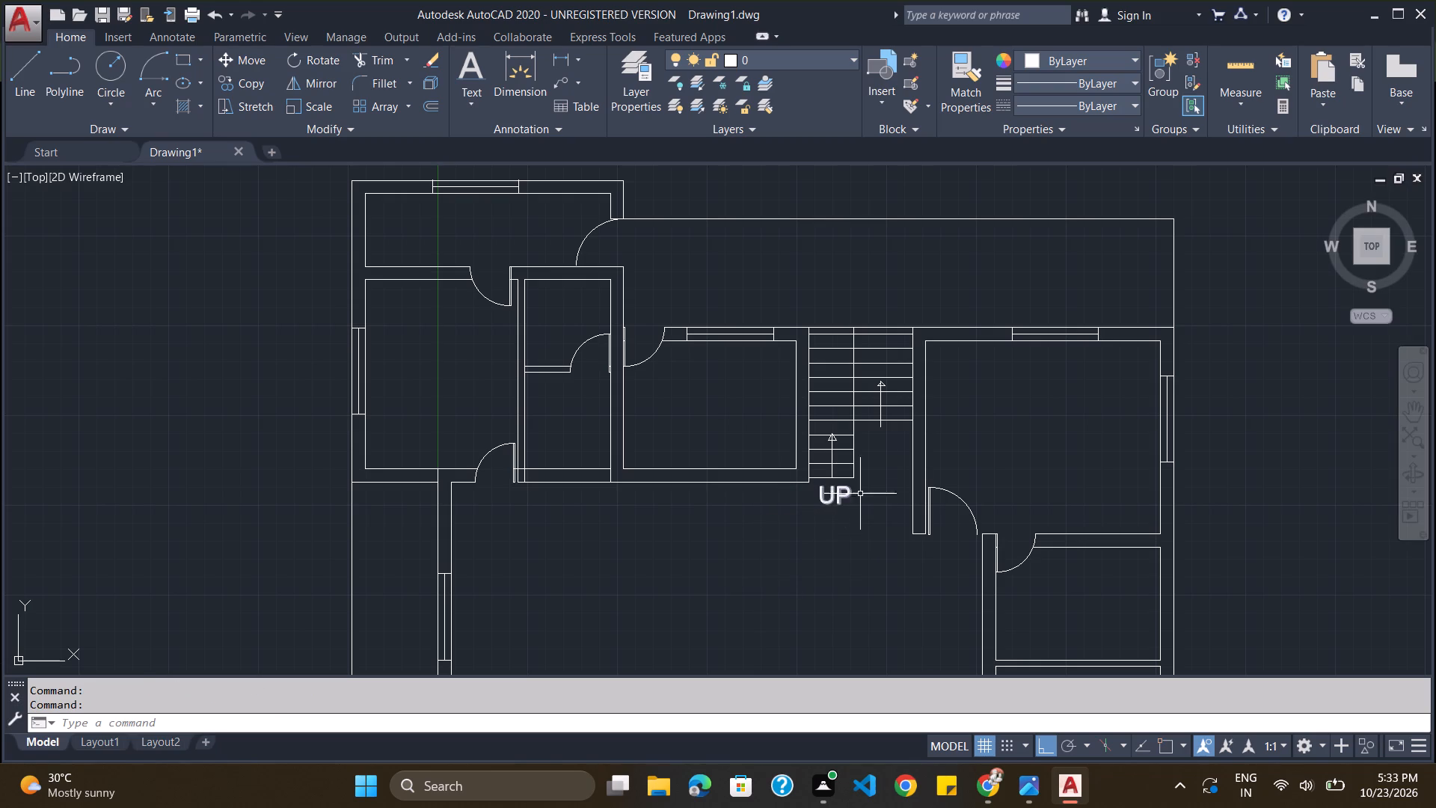
Scale the "UP" label below the west flight down slightly, using its lower-left corner as base point.
left_click(832, 490)
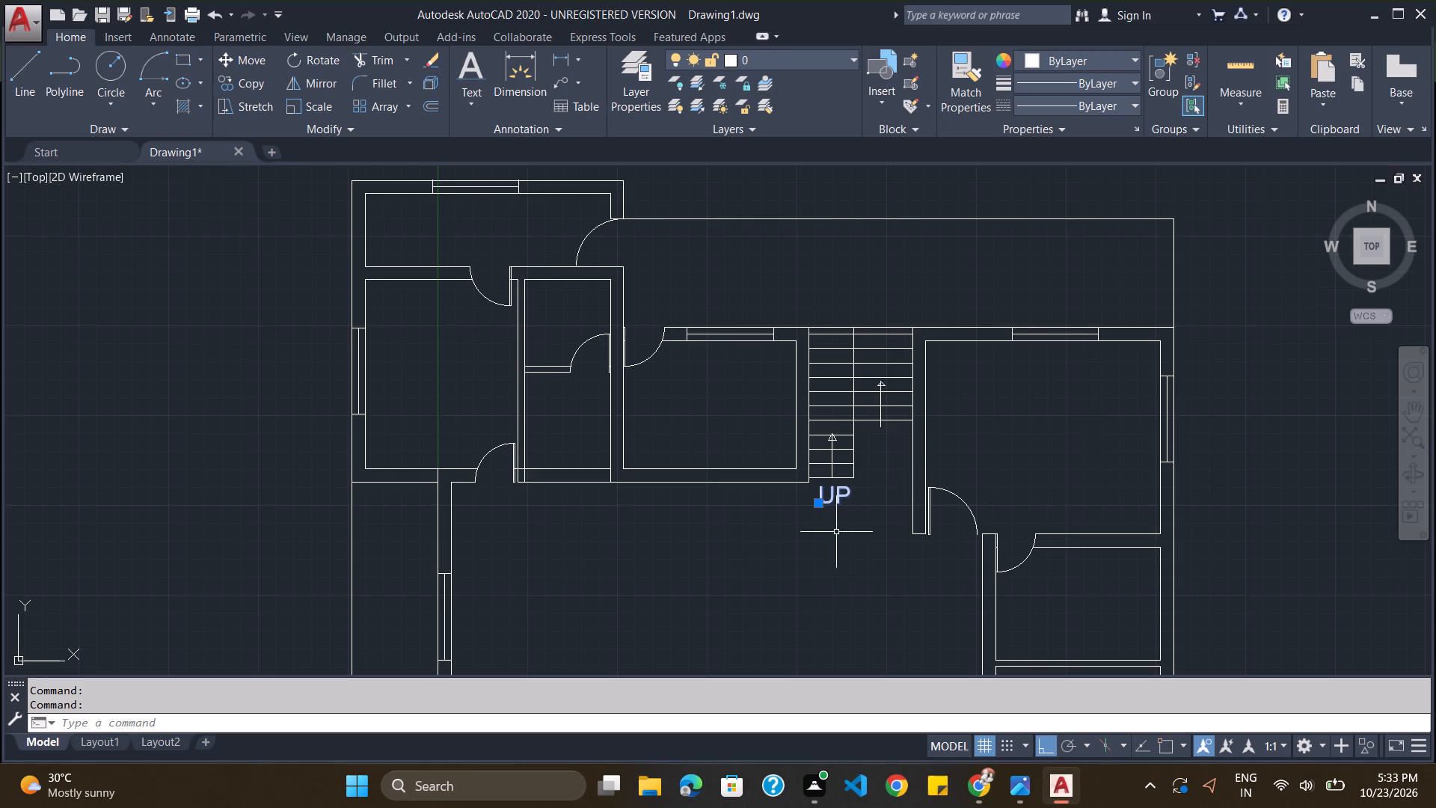
type("SC")
key("Return")
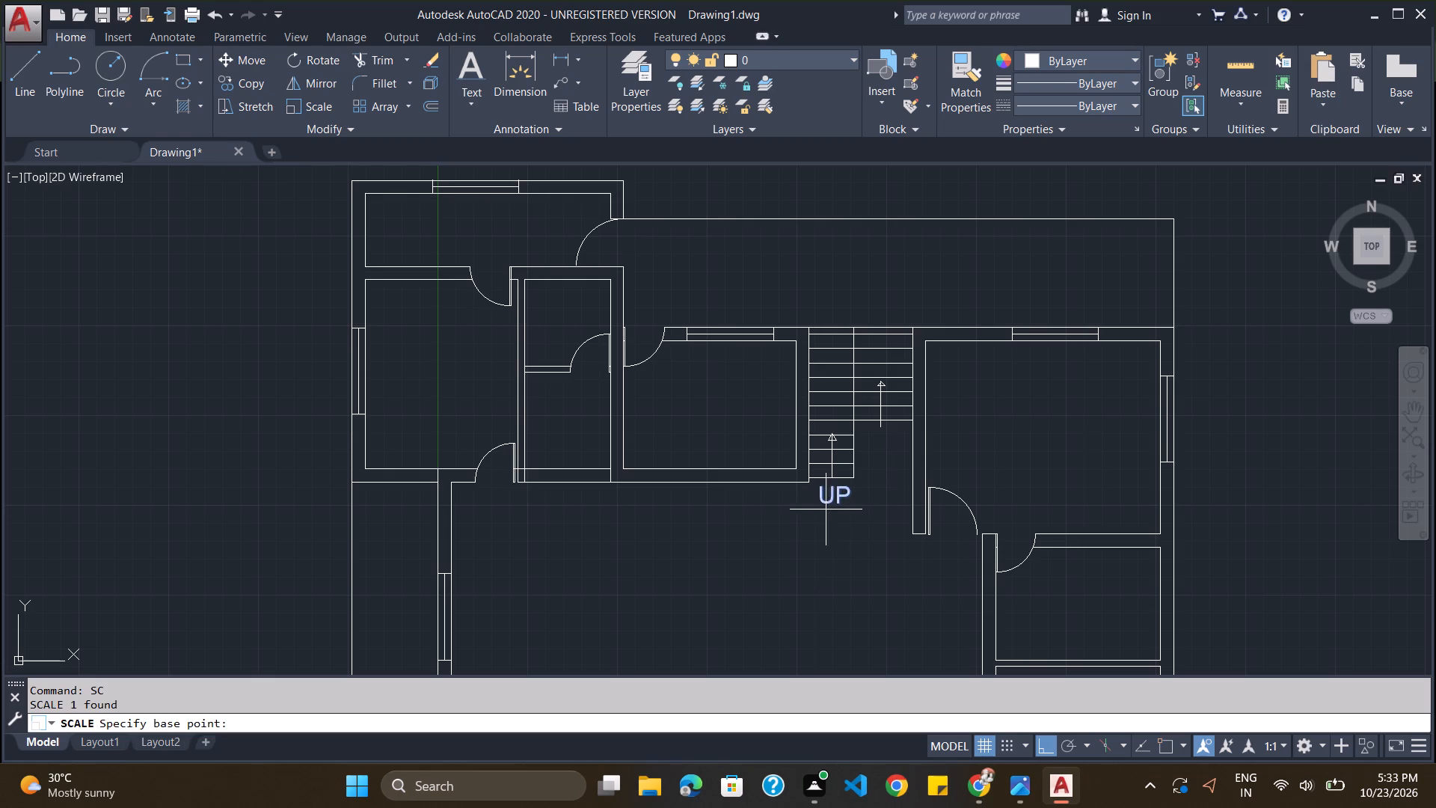
left_click(822, 502)
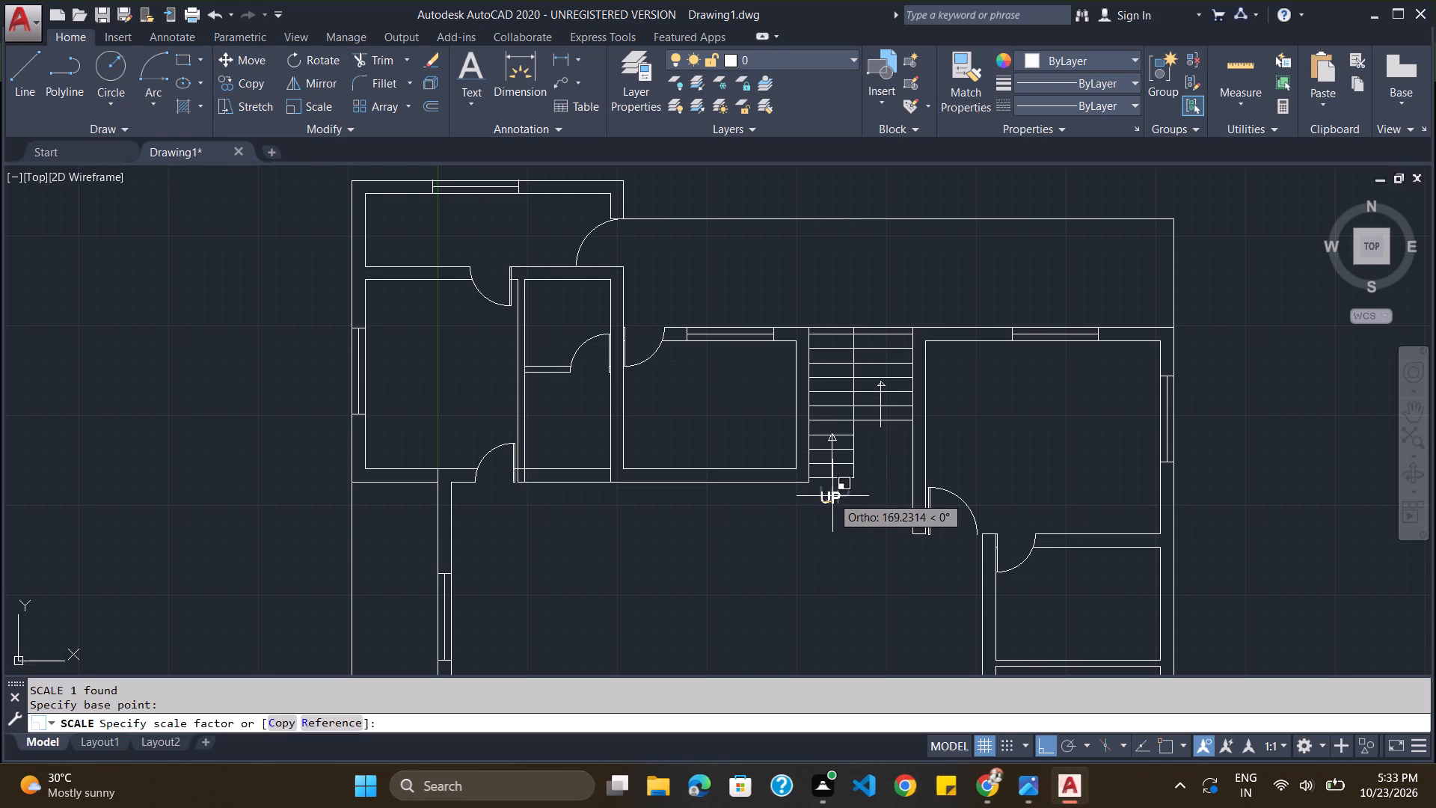
left_click(834, 495)
Nudge the reduced "UP" label slightly north so it sits just below the west flight, centred under its arrow.
left_click(827, 500)
left_click_drag(830, 499, 832, 492)
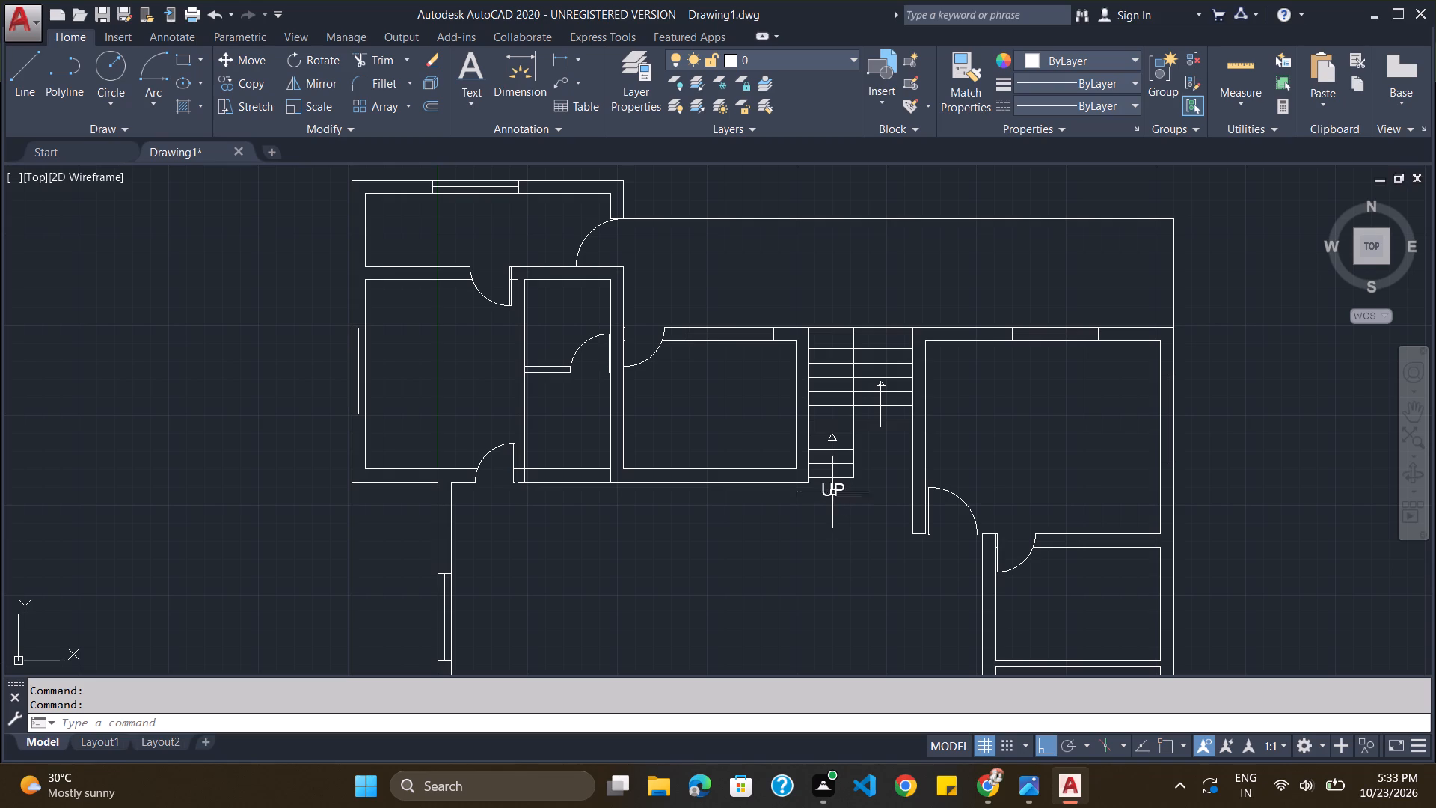
Copy the "UP" label and place the duplicate directly below the east flight's arrow.
left_click(834, 492)
key("ctrl+c")
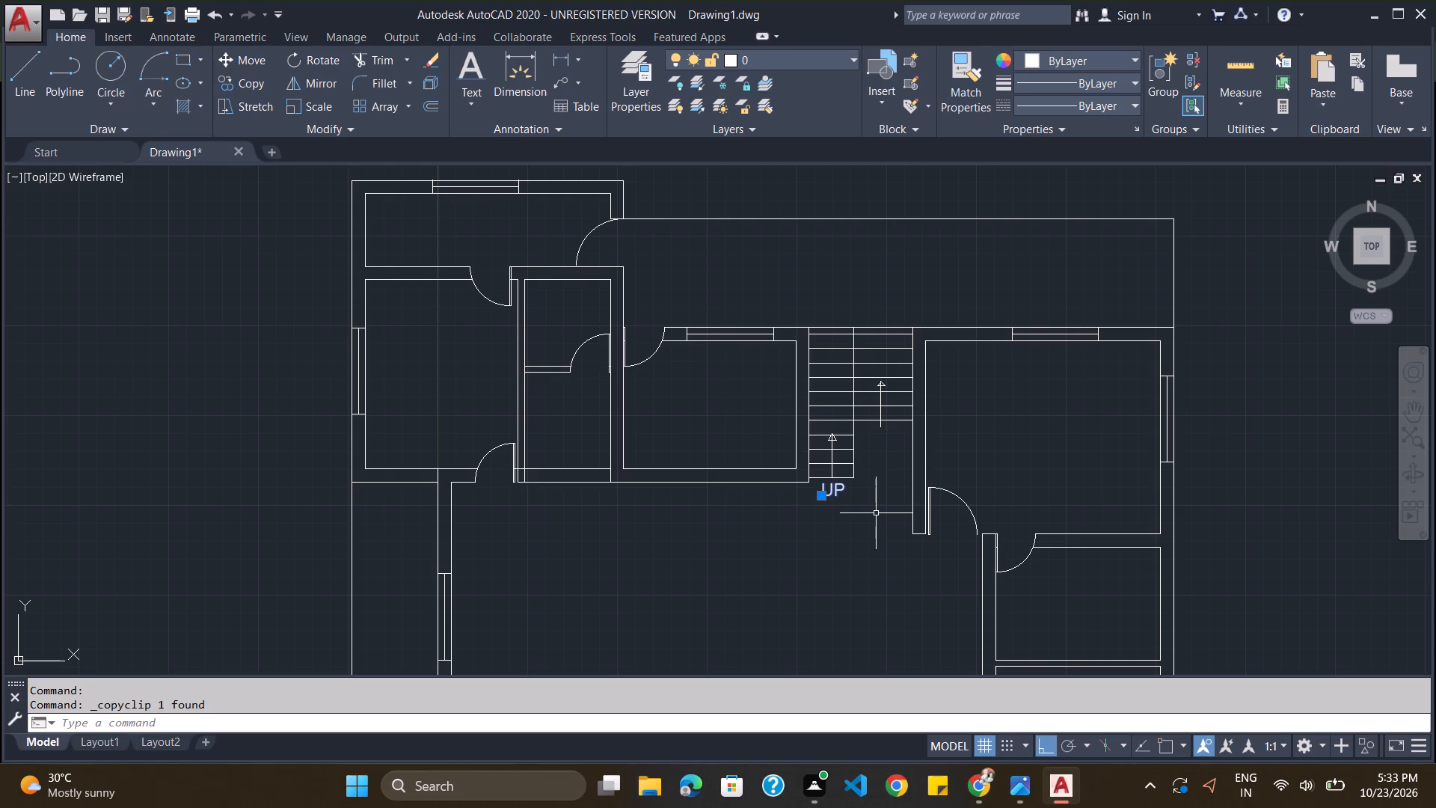
key("ctrl+v")
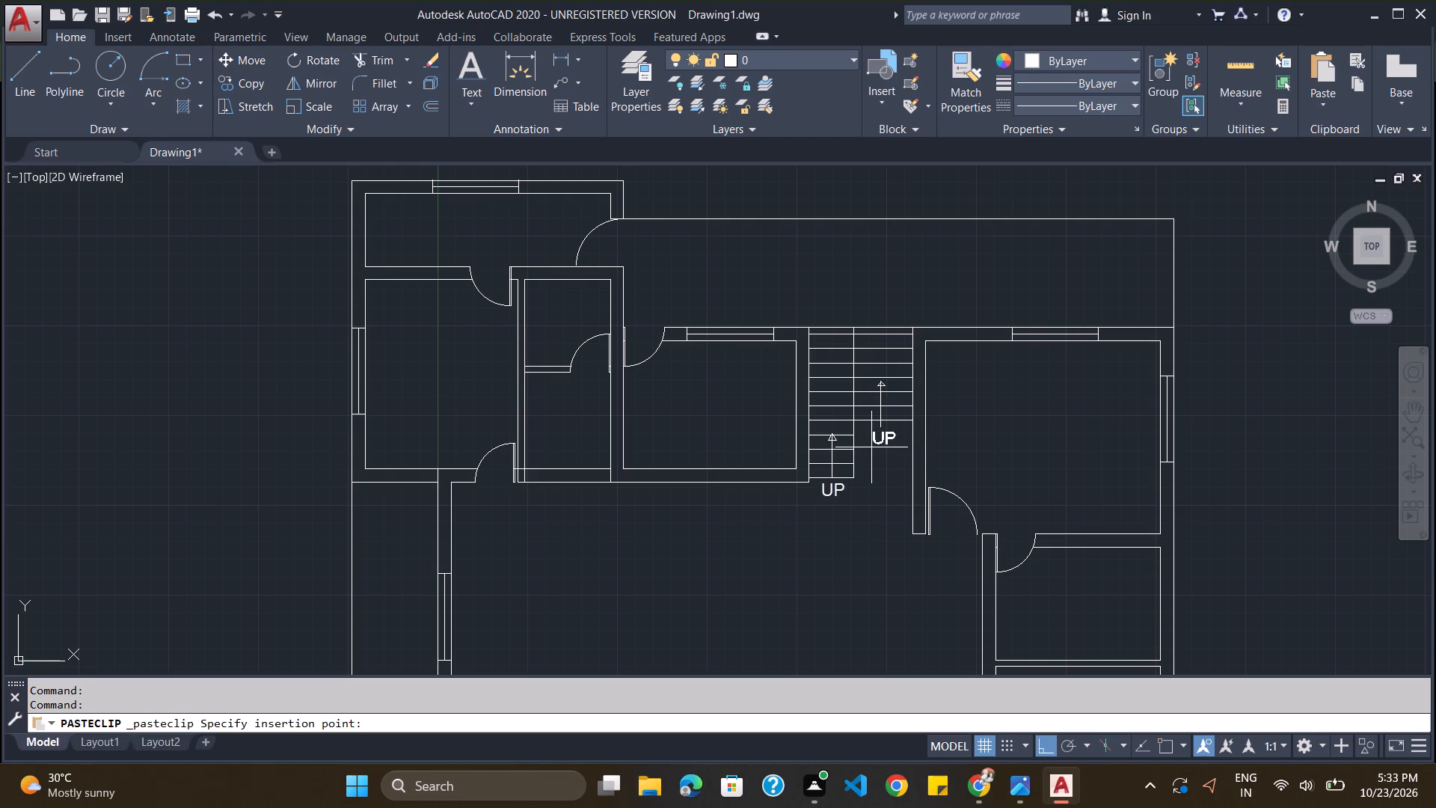
left_click(871, 447)
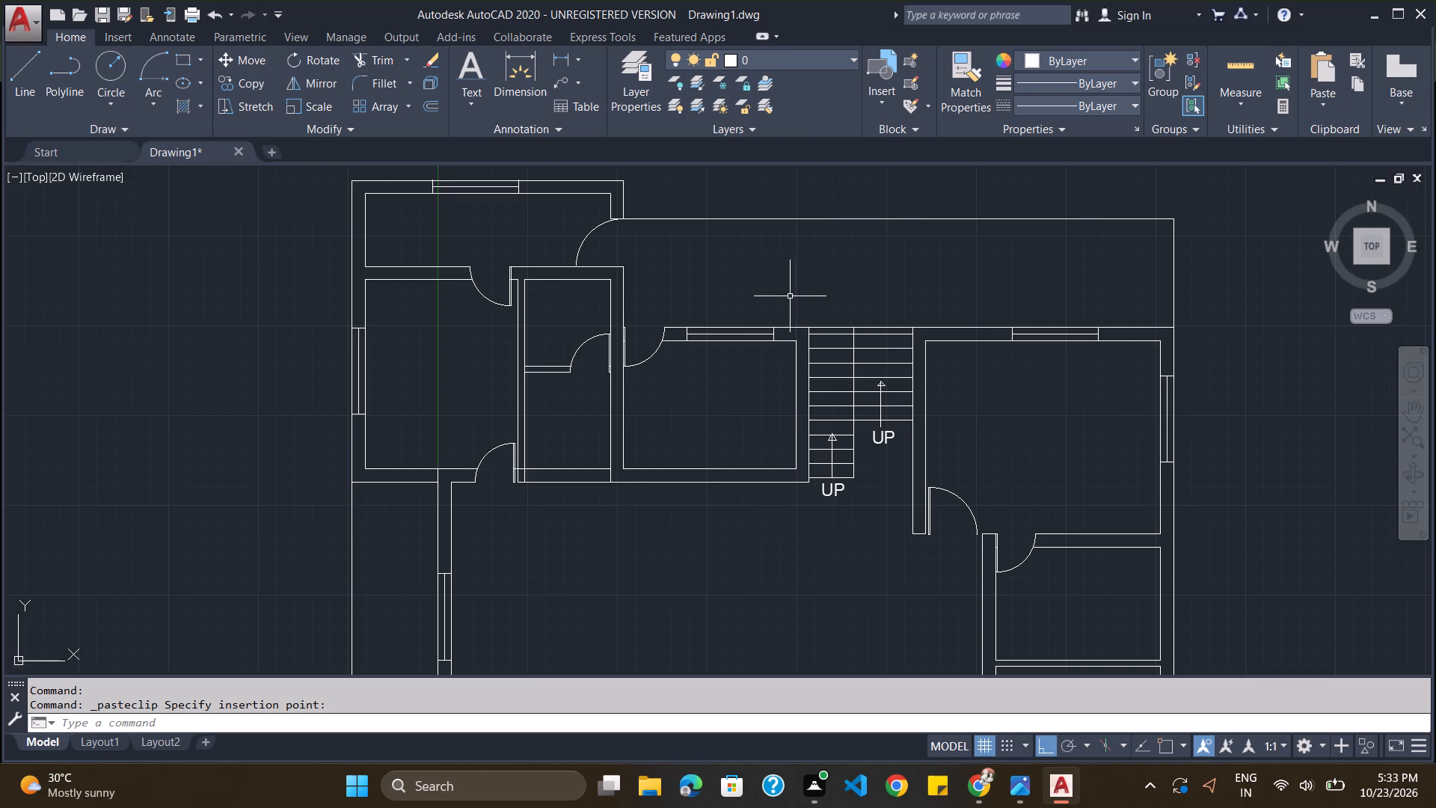
Look over the whole floor plan, from the labelled staircase to the outer walls and southern rooms.
scroll(703, 532, "down", 5)
scroll(788, 503, "up", 5)
scroll(785, 498, "down", 1)
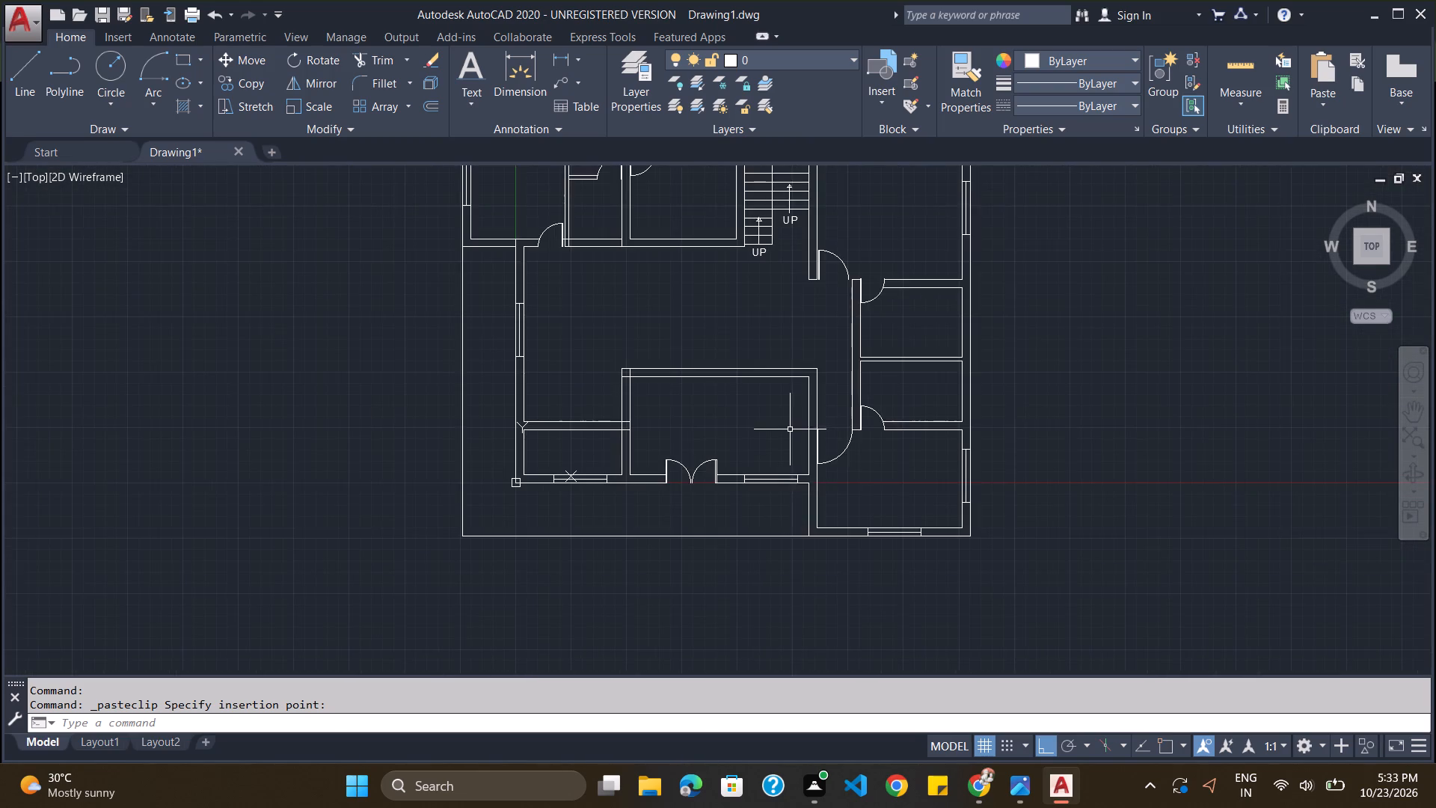
scroll(790, 428, "down", 1)
scroll(828, 358, "up", 1)
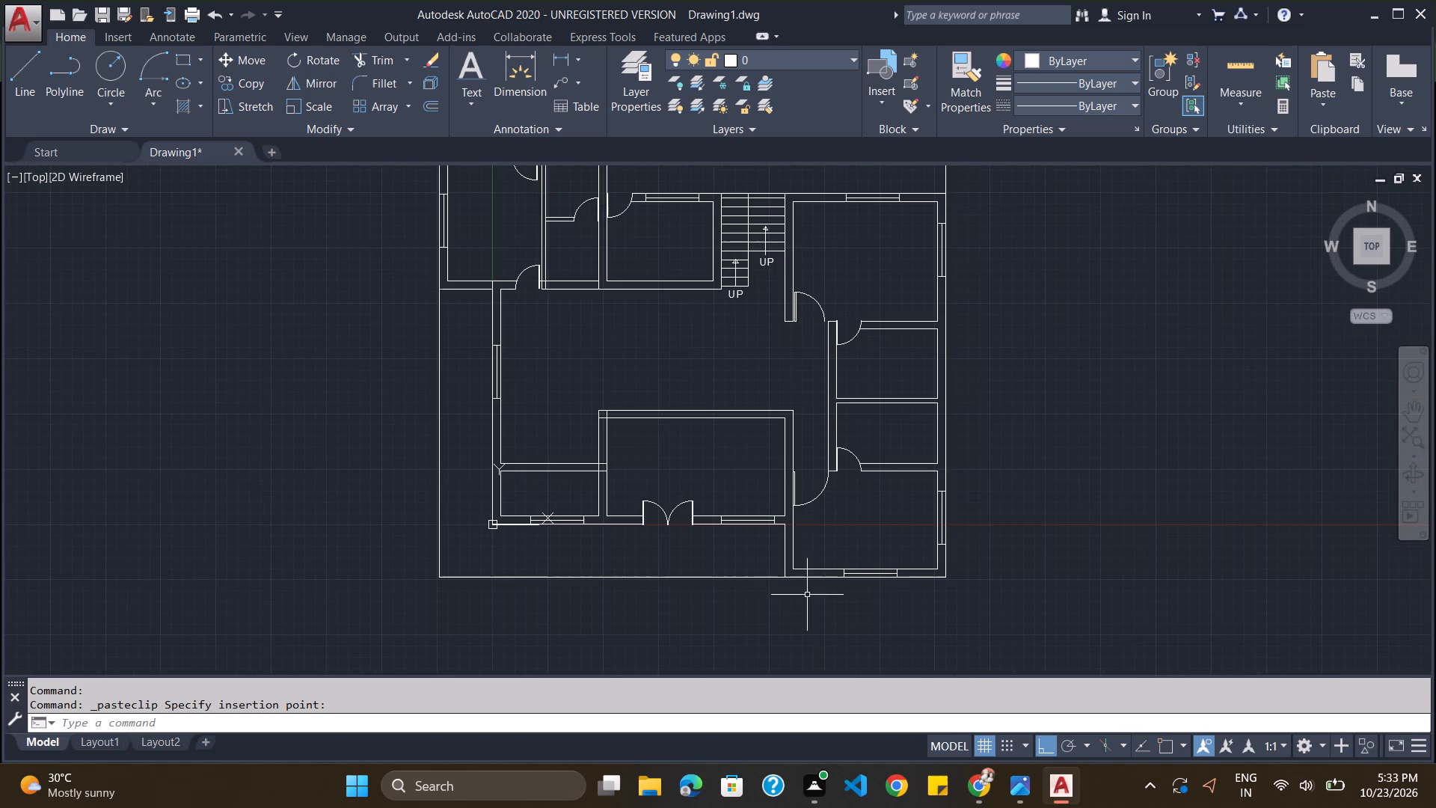
scroll(785, 524, "down", 2)
scroll(755, 435, "up", 2)
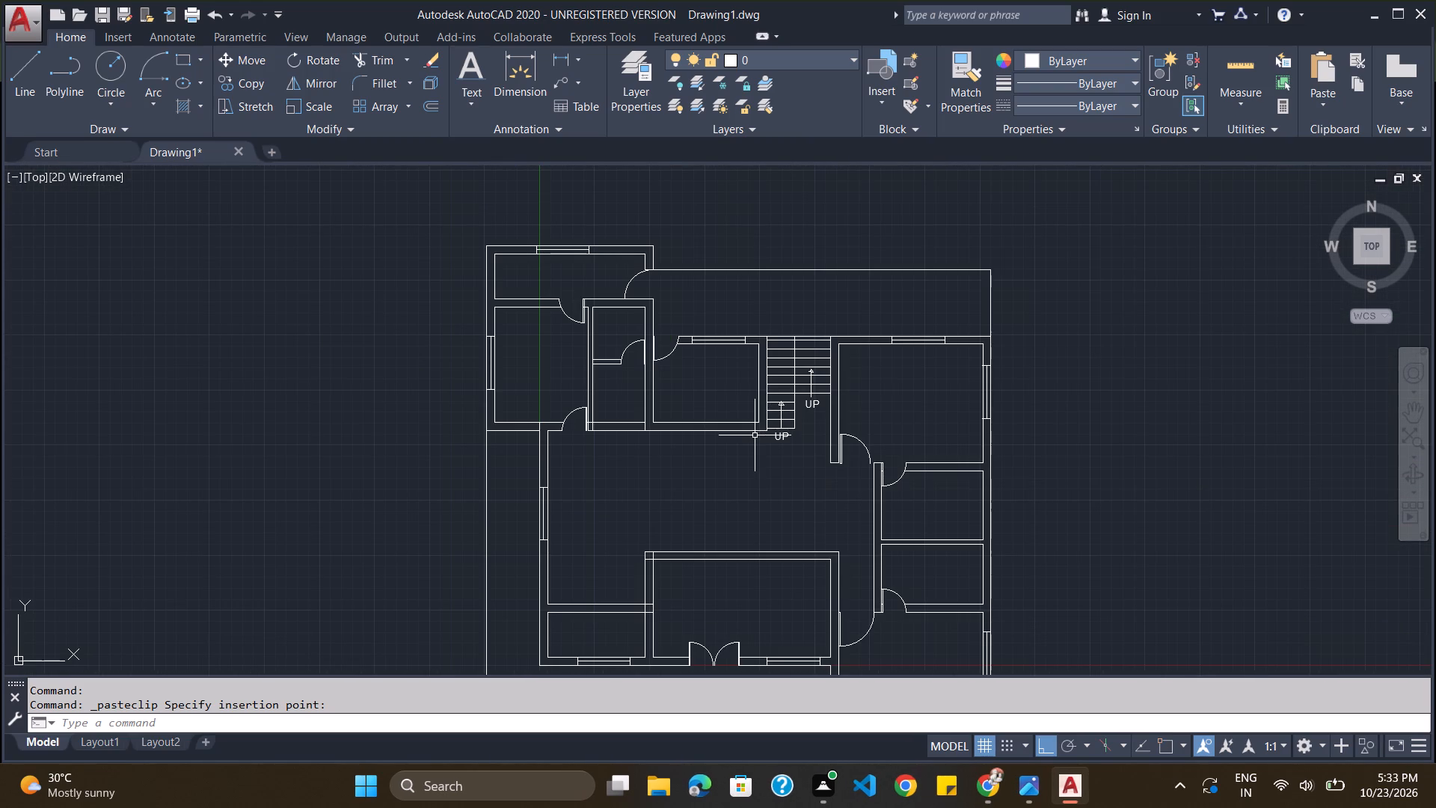
scroll(754, 438, "down", 1)
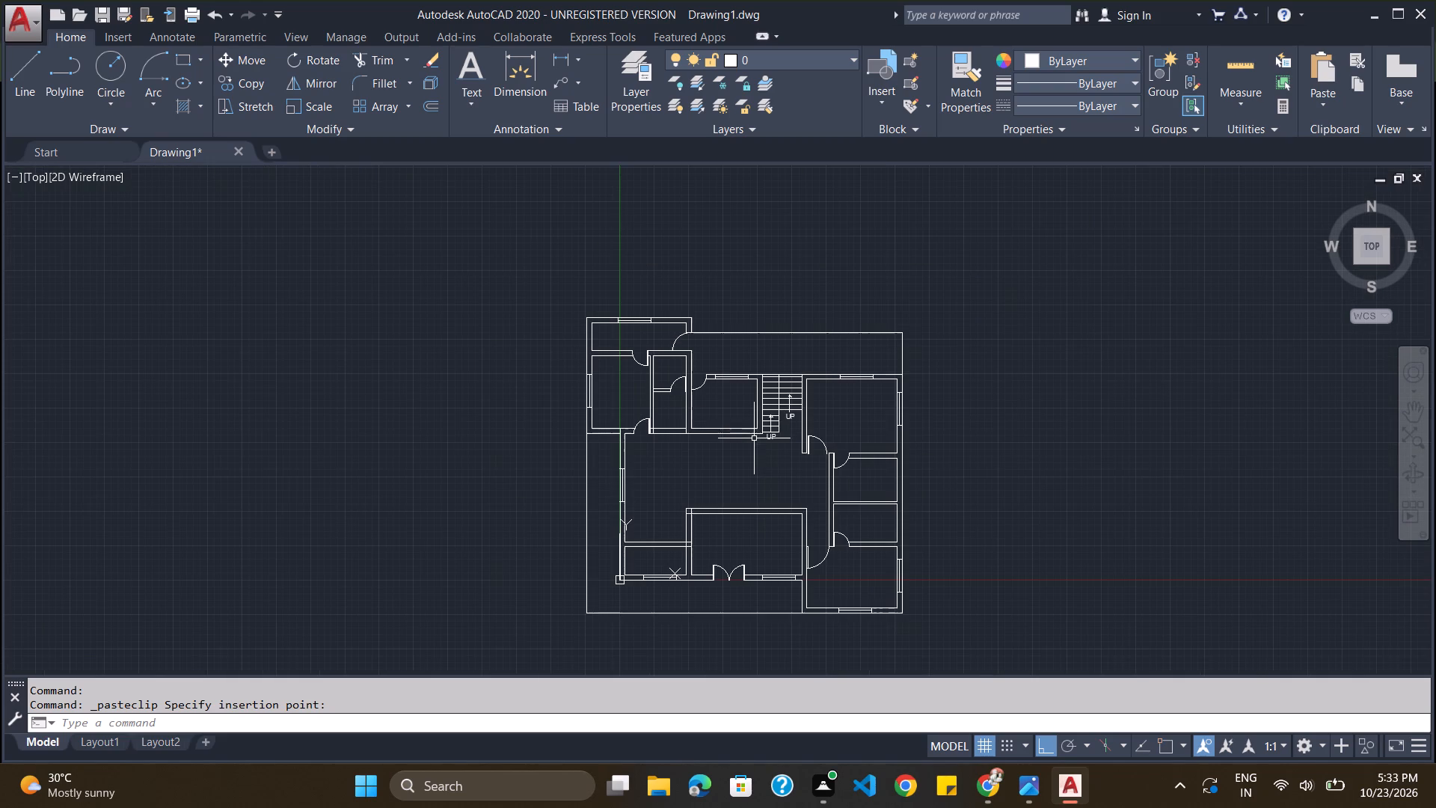
scroll(761, 432, "down", 1)
scroll(764, 469, "up", 1)
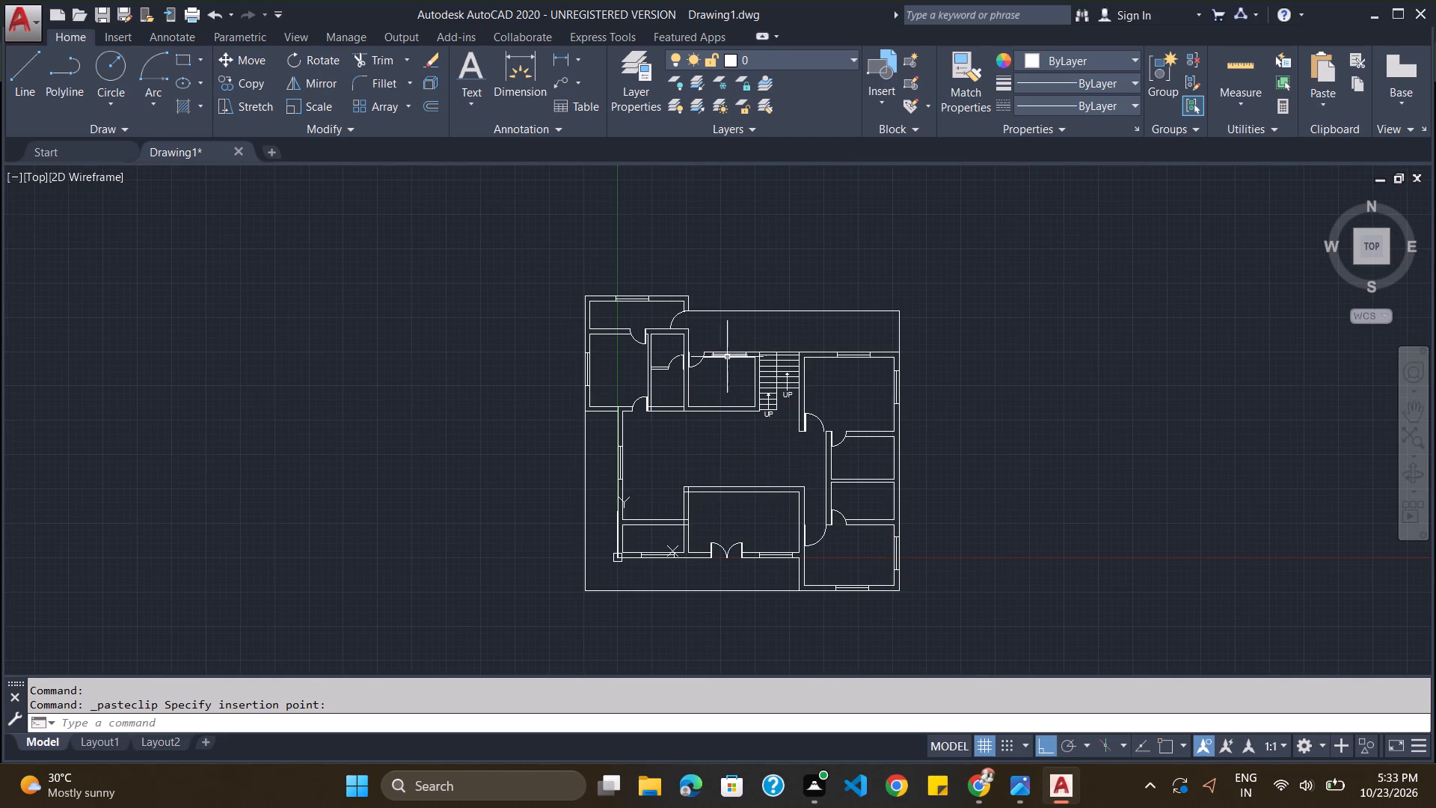
scroll(706, 397, "up", 1)
scroll(706, 397, "down", 1)
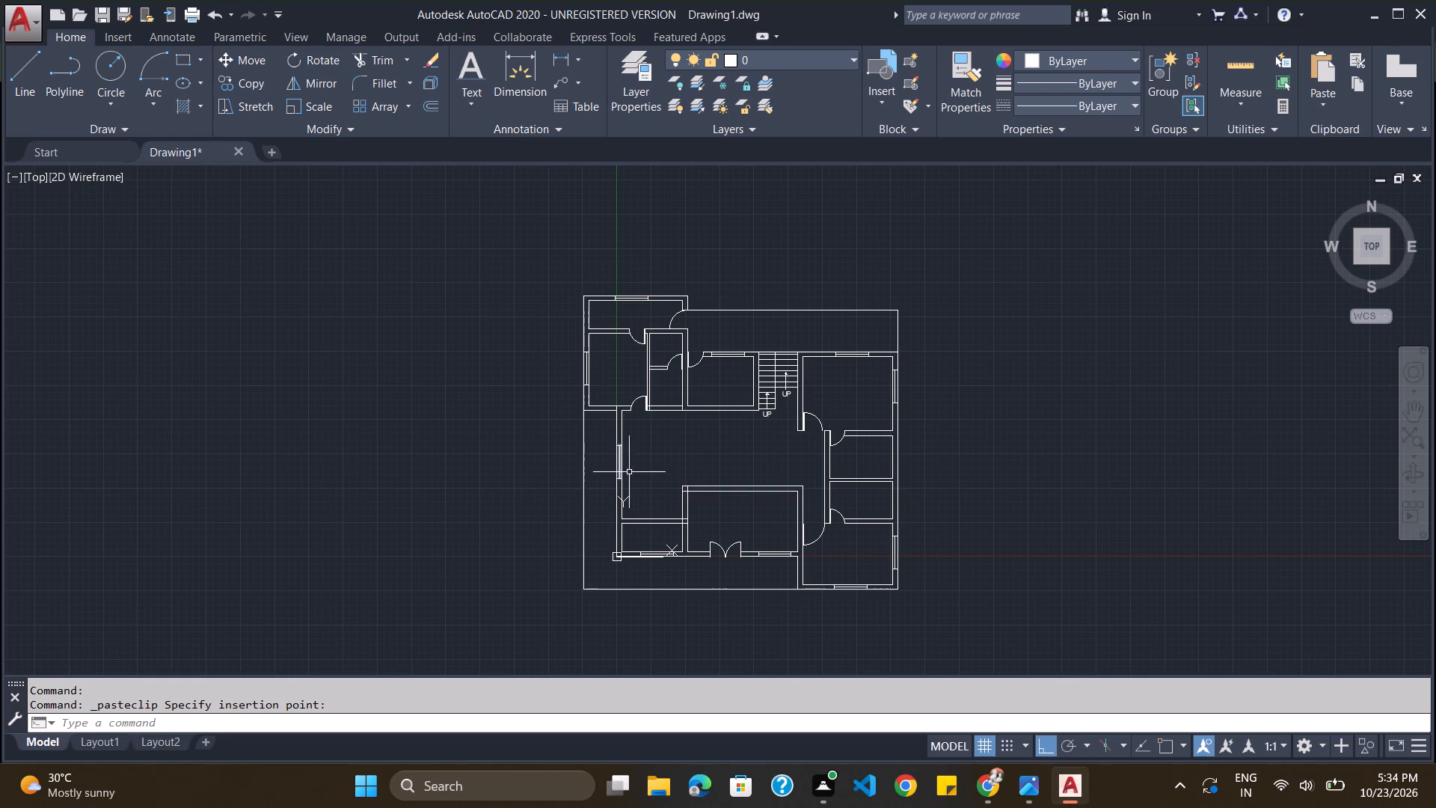
key("Escape")
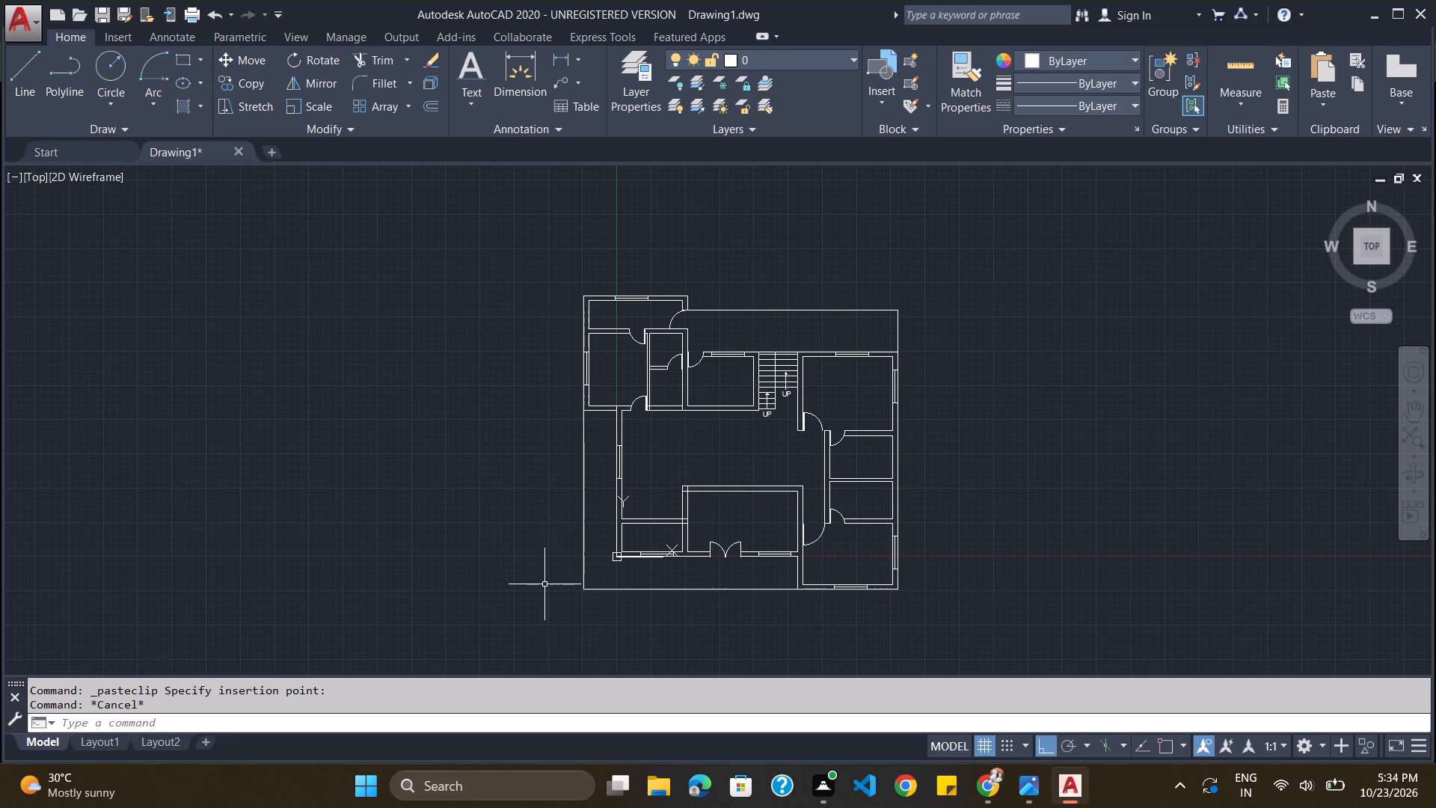
left_click(433, 717)
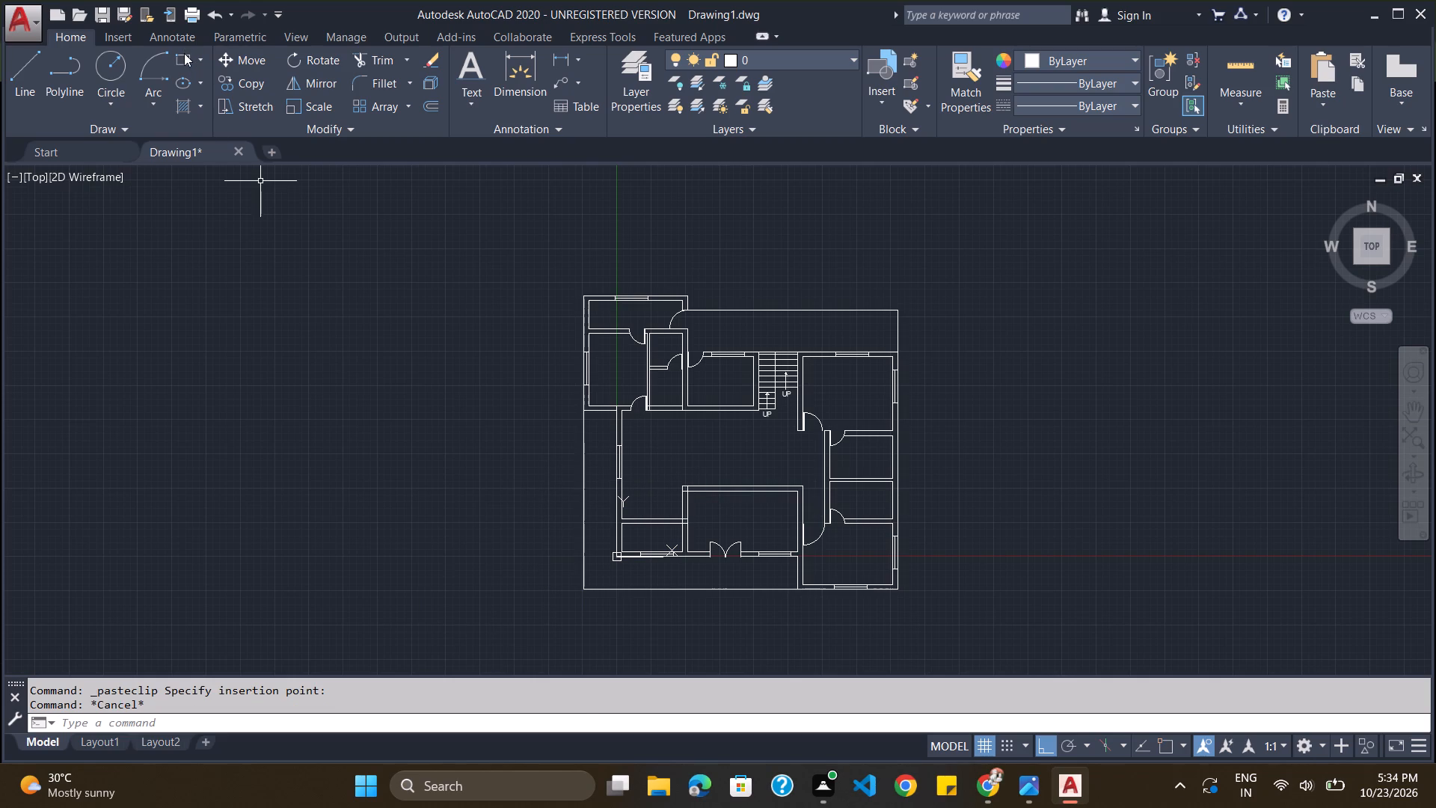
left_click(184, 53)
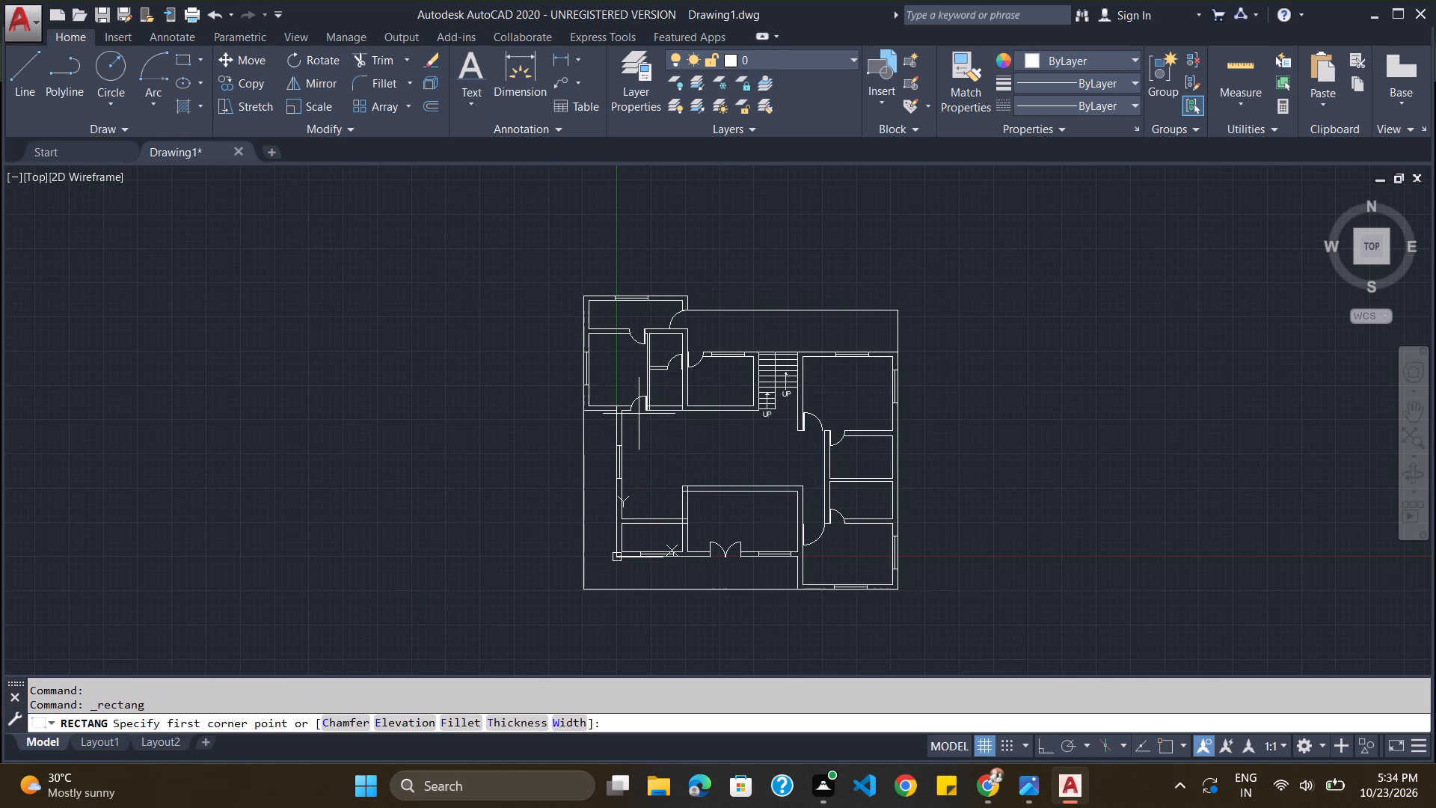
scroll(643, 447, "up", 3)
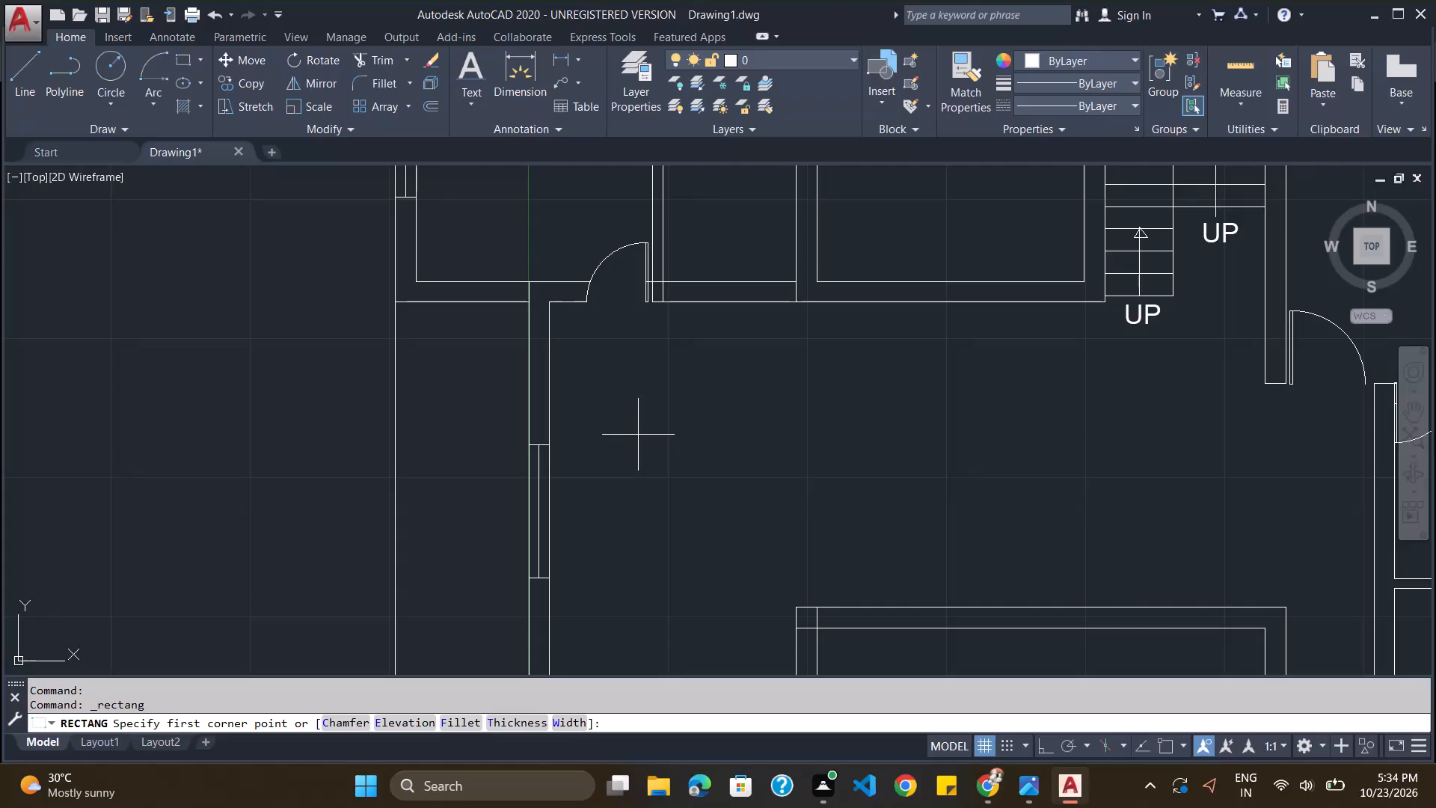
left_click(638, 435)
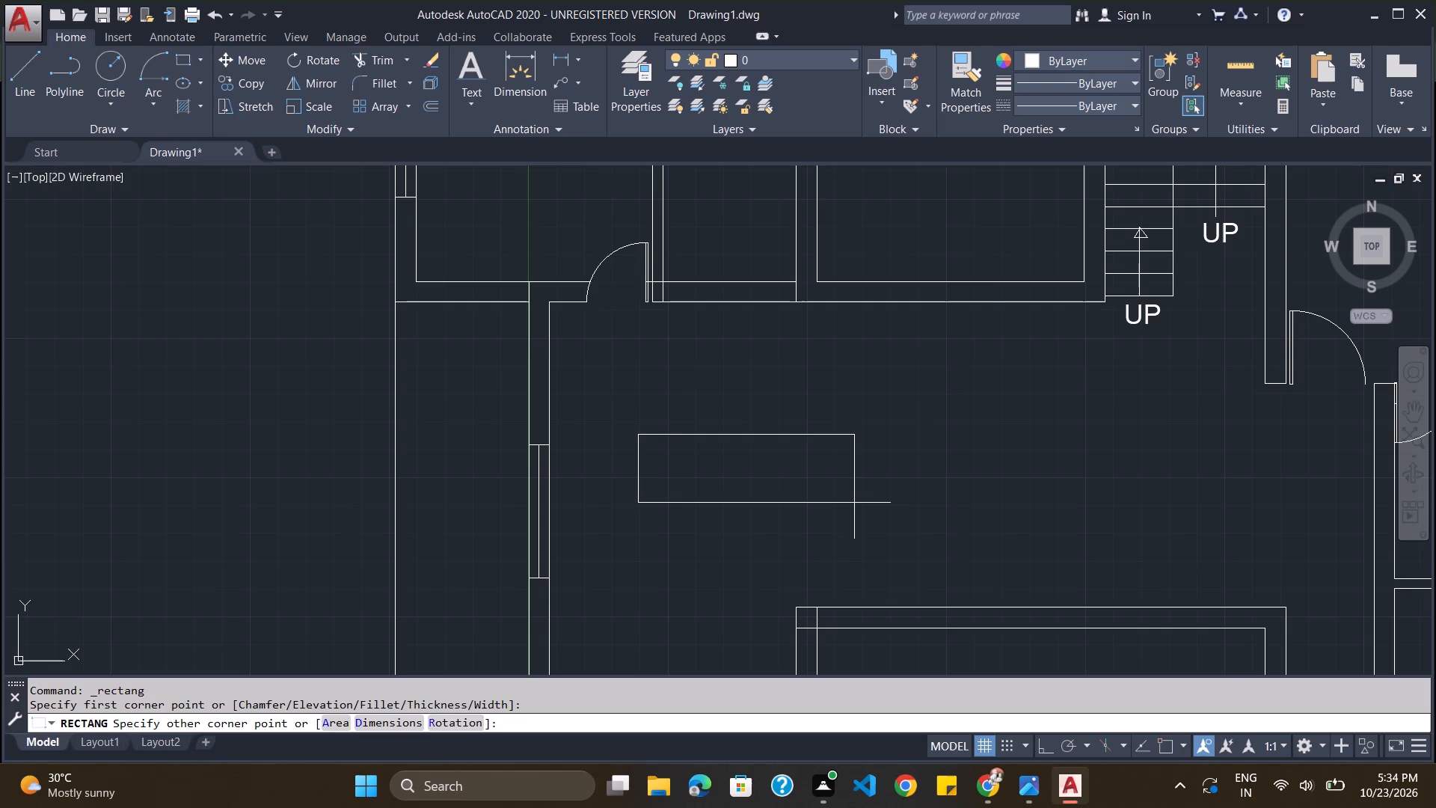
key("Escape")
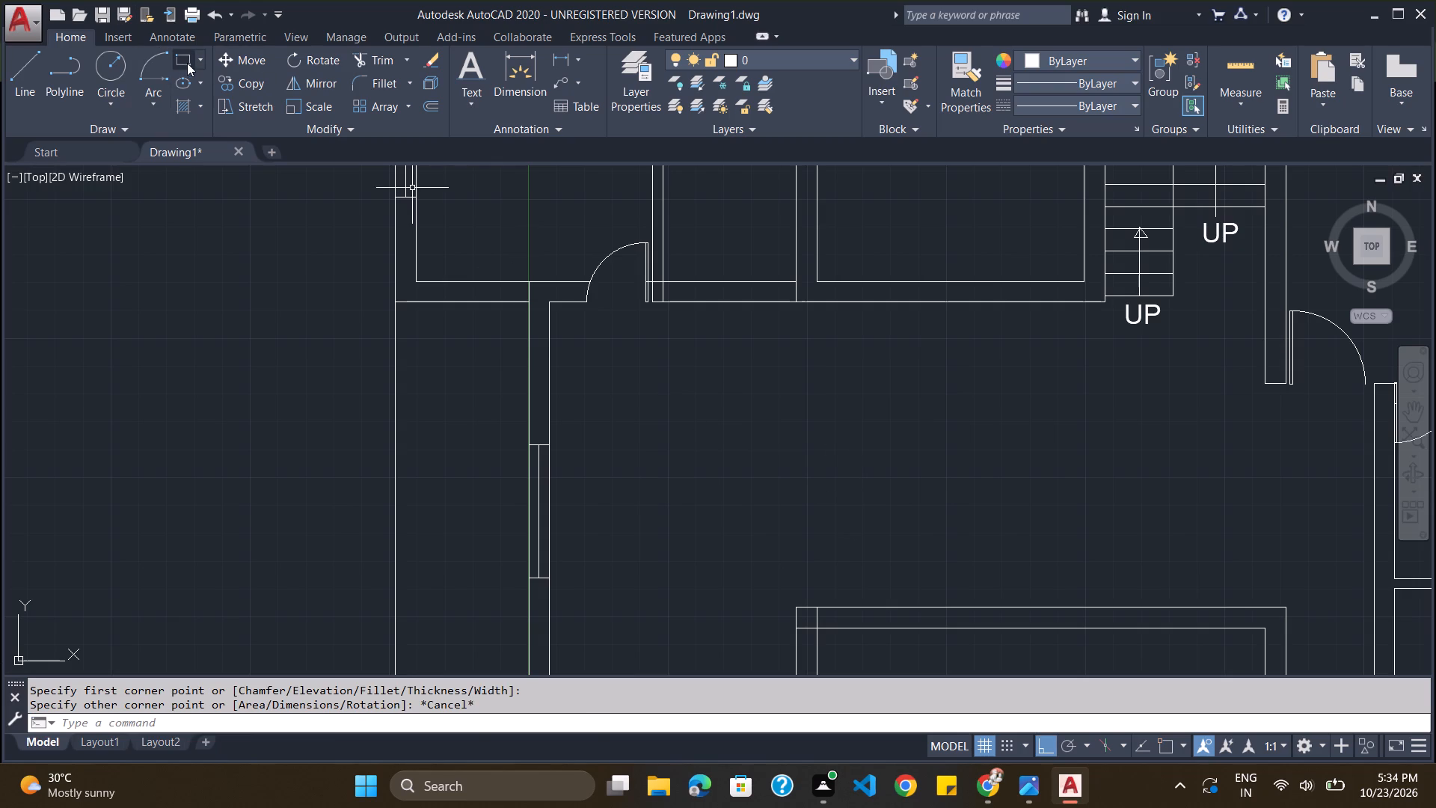
Draw a long horizontal rectangle as a table in the open hall, east of the west wall's window.
left_click(187, 63)
left_click(624, 420)
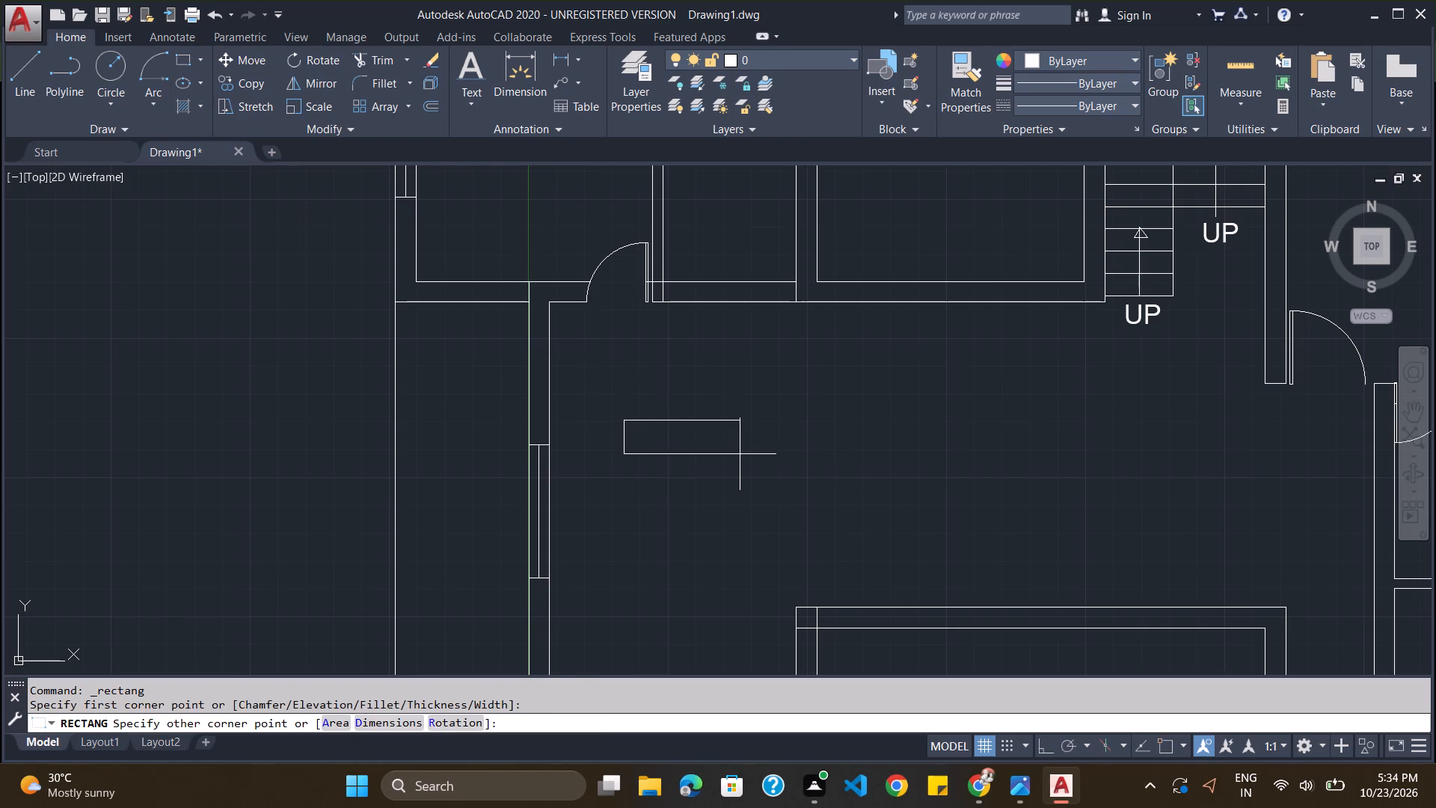
left_click(856, 492)
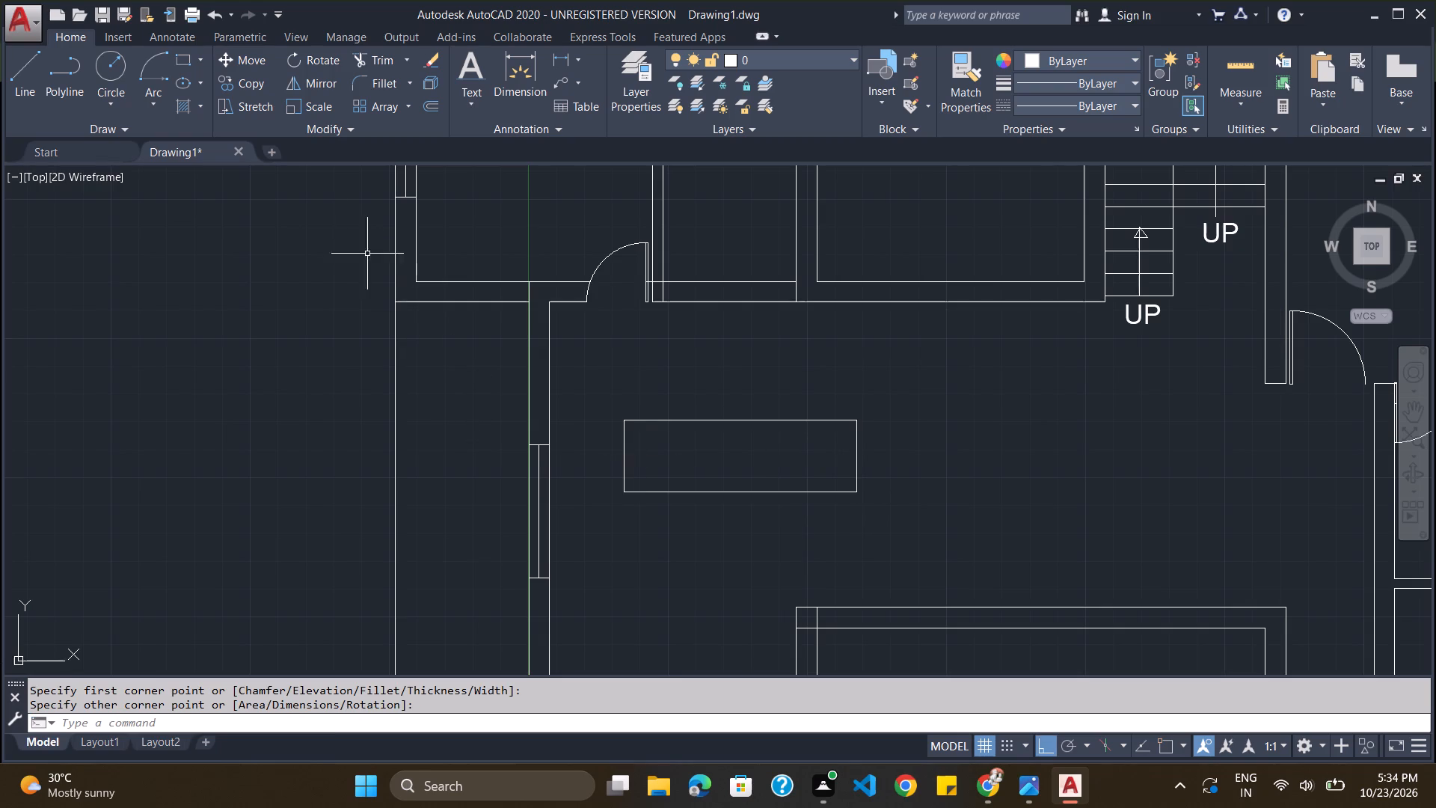
Draw a small rectangle as a chair seat against the middle of the table rectangle's east edge.
left_click(176, 62)
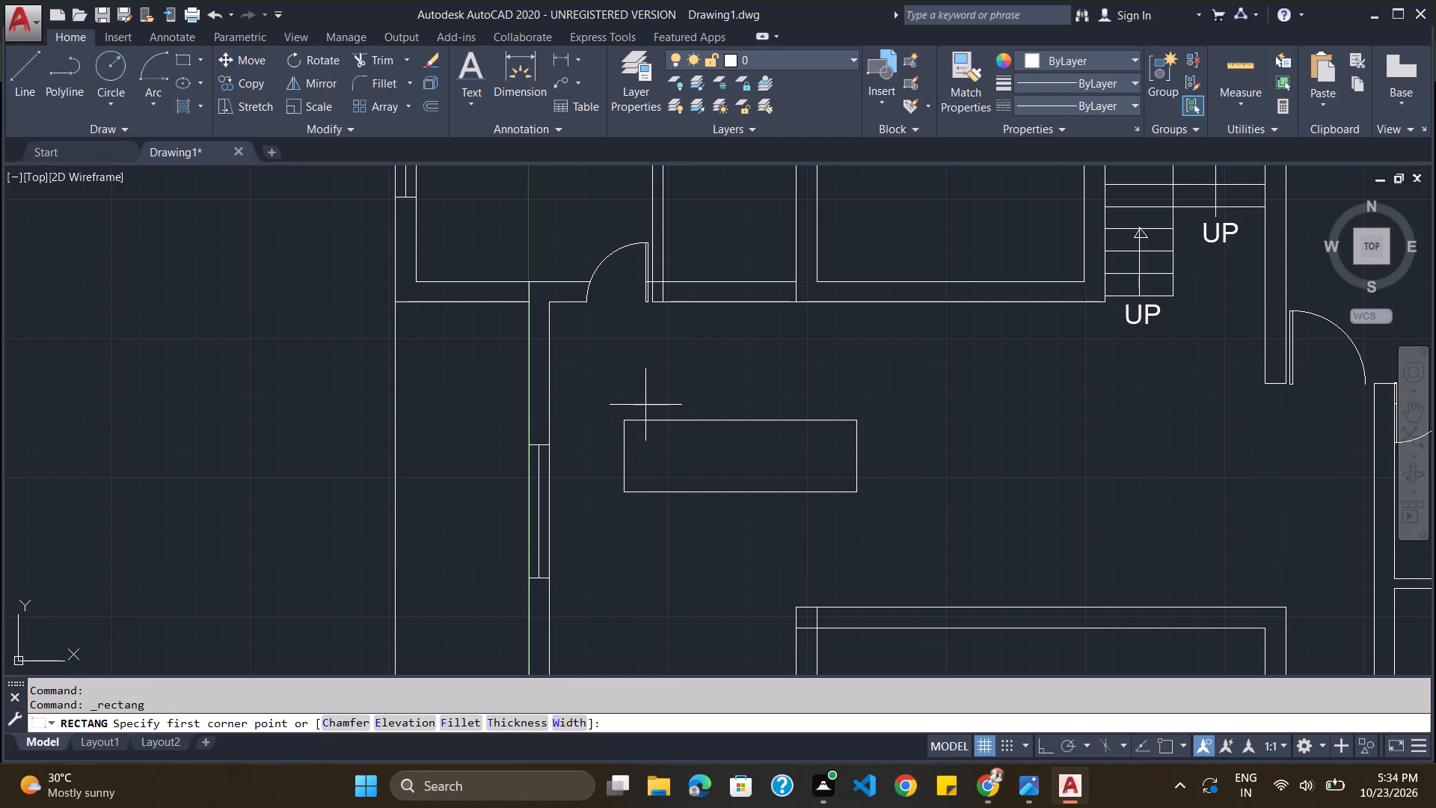
left_click(856, 441)
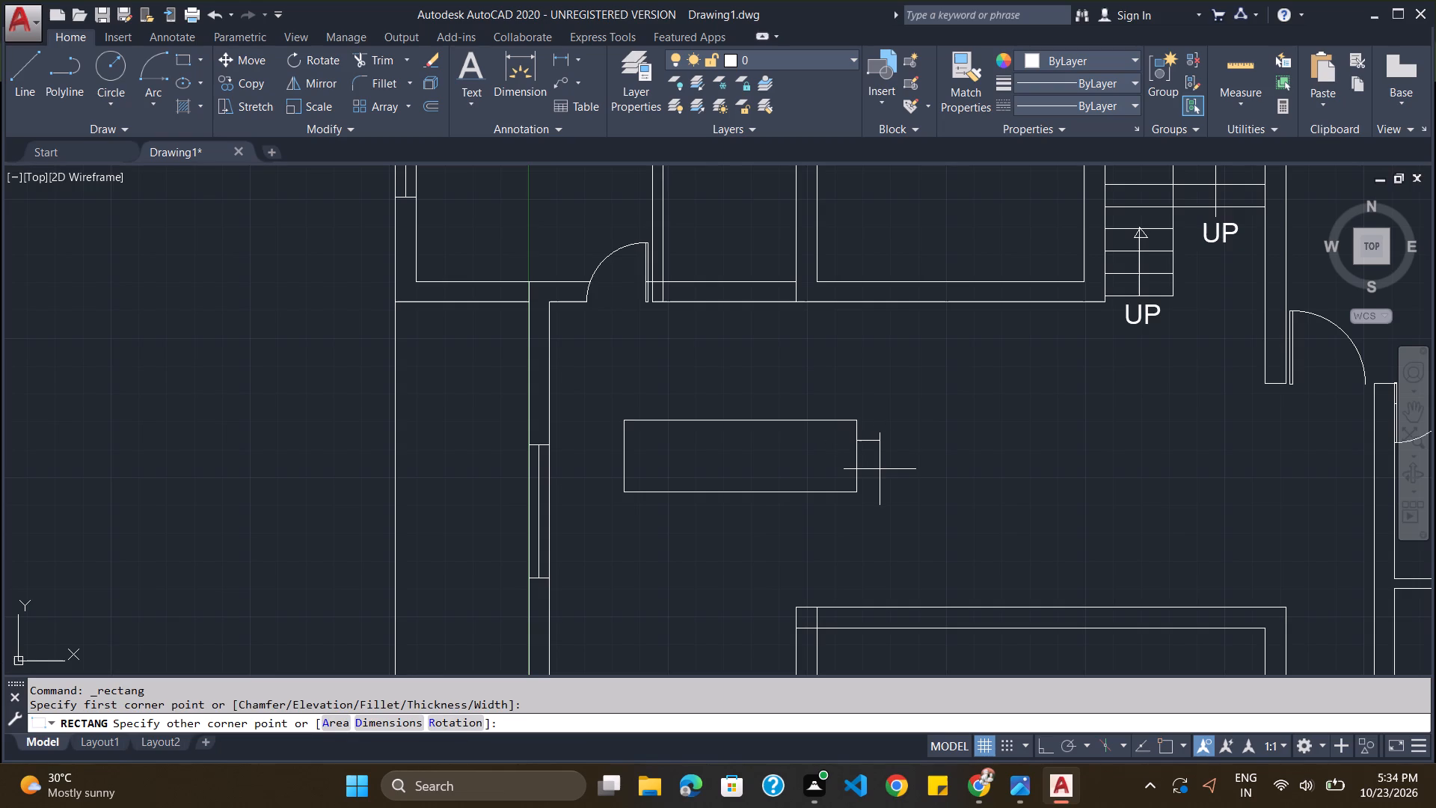
left_click(877, 469)
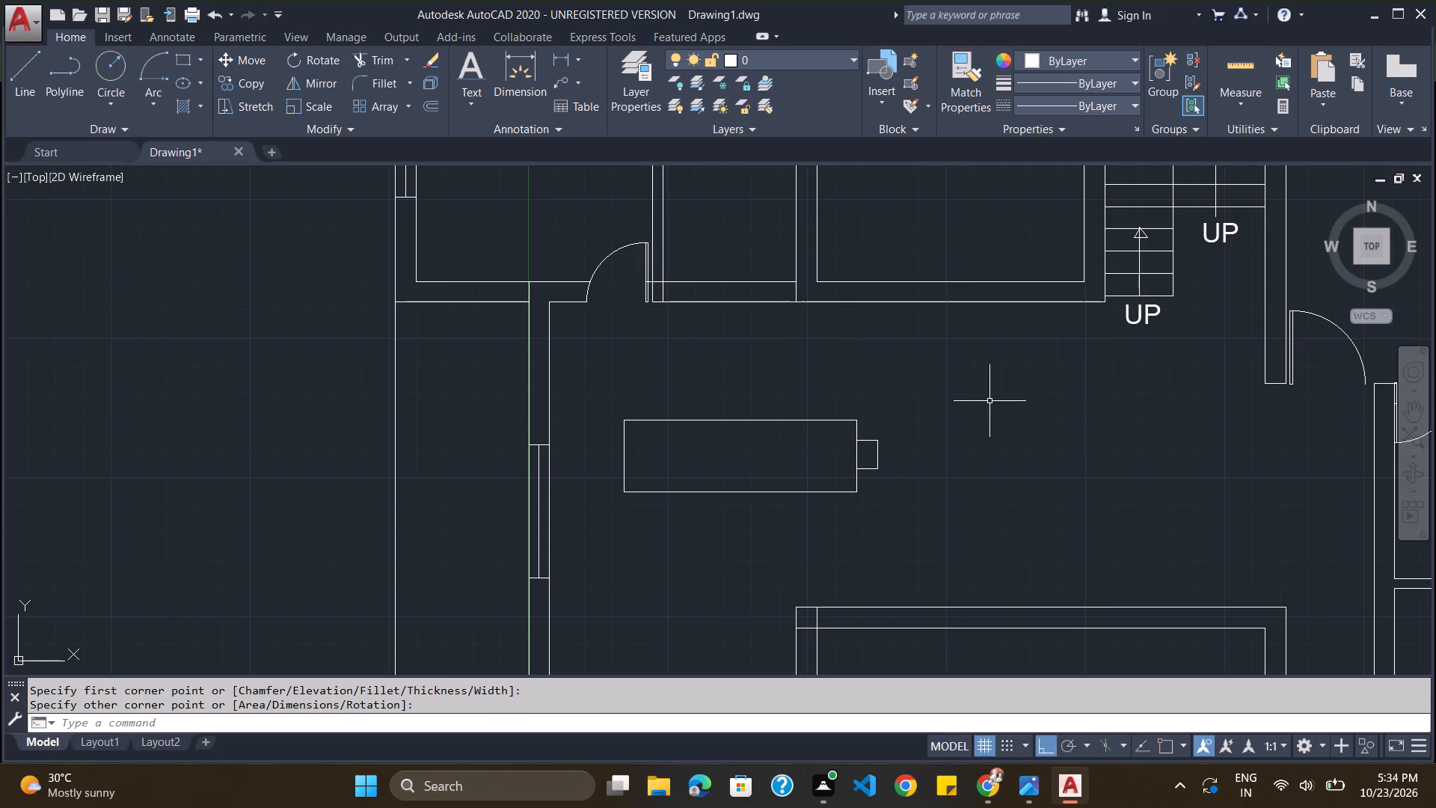
Draw a narrow ellipse, elongated north-south, centred on the east edge of the small seat rectangle as its backrest.
left_click(177, 80)
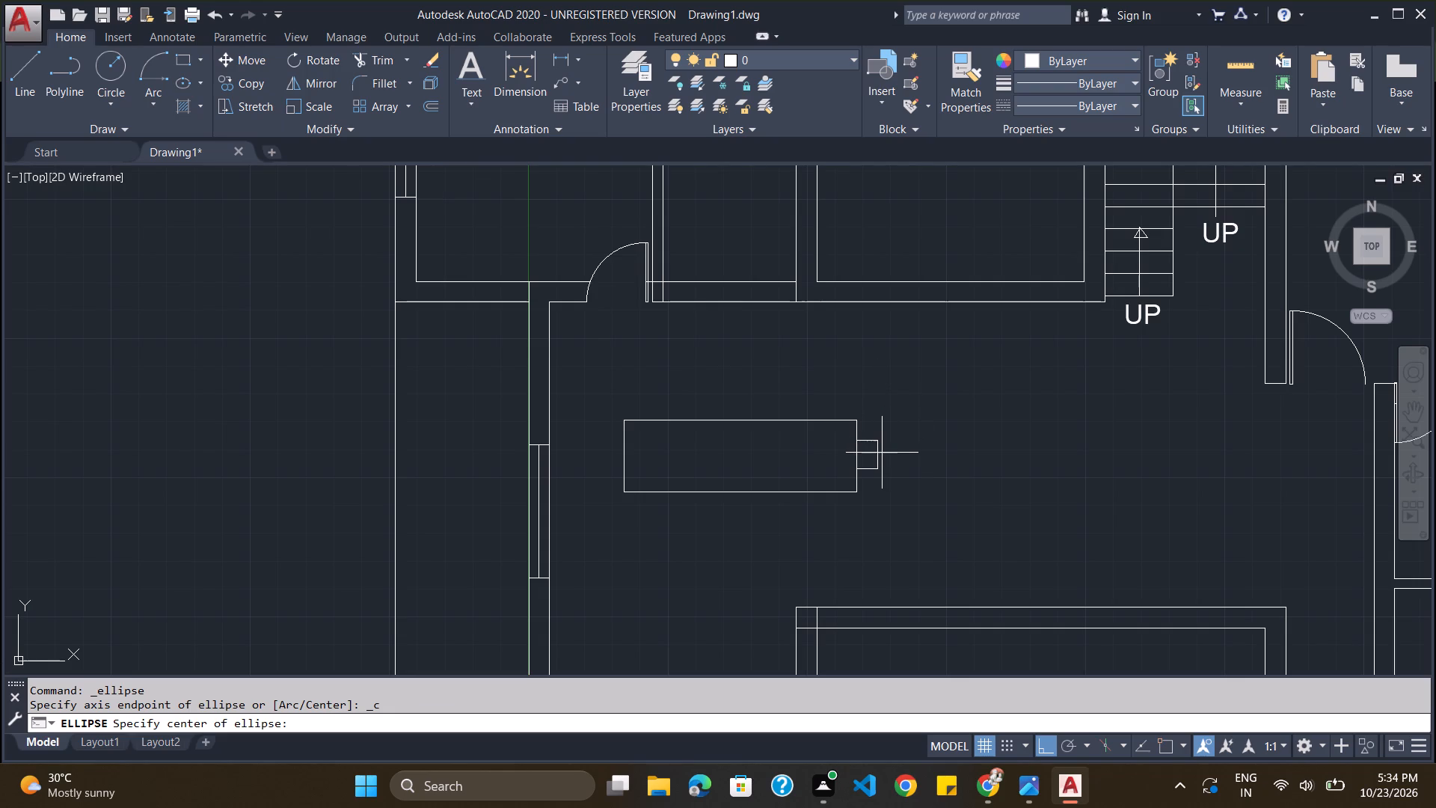
left_click(879, 453)
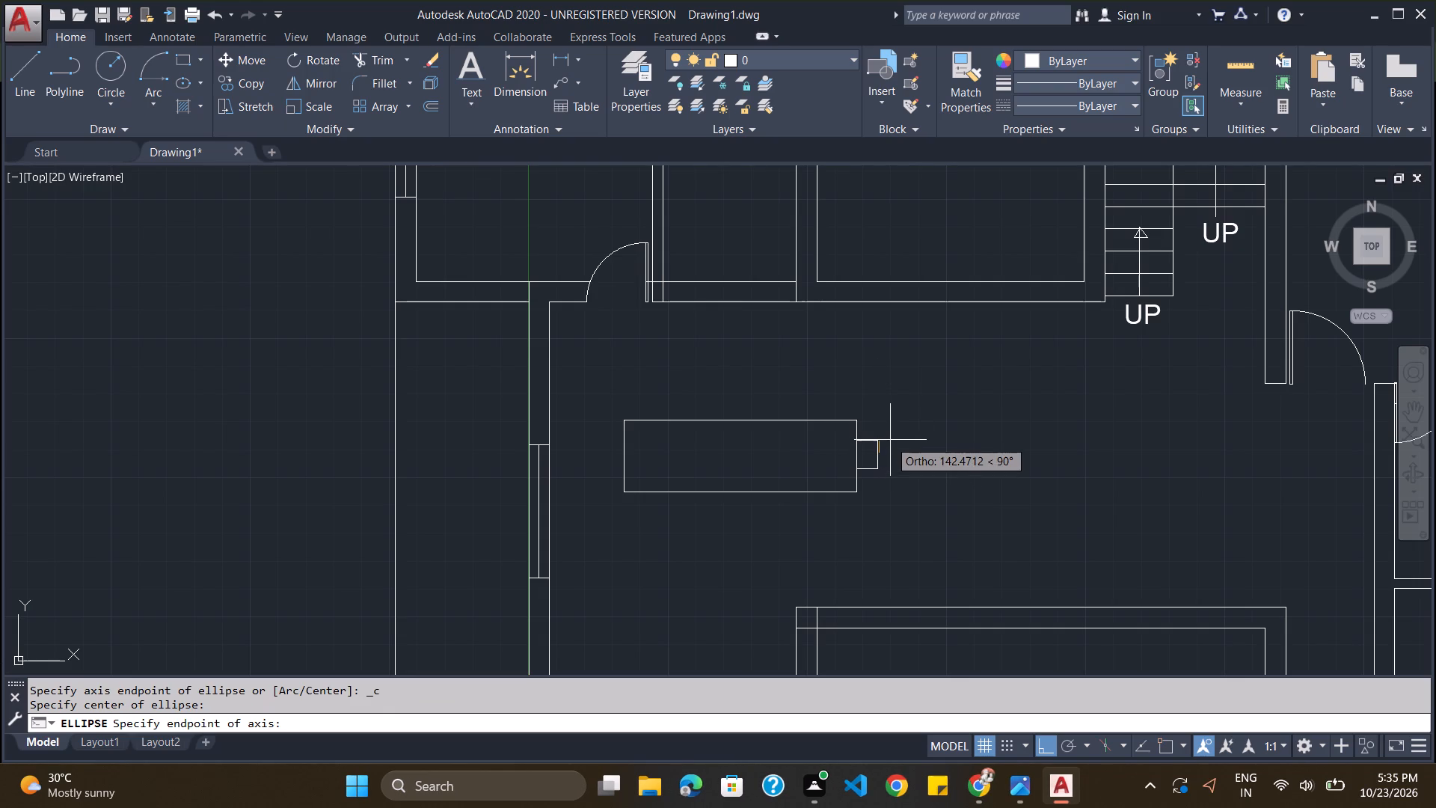
left_click(890, 440)
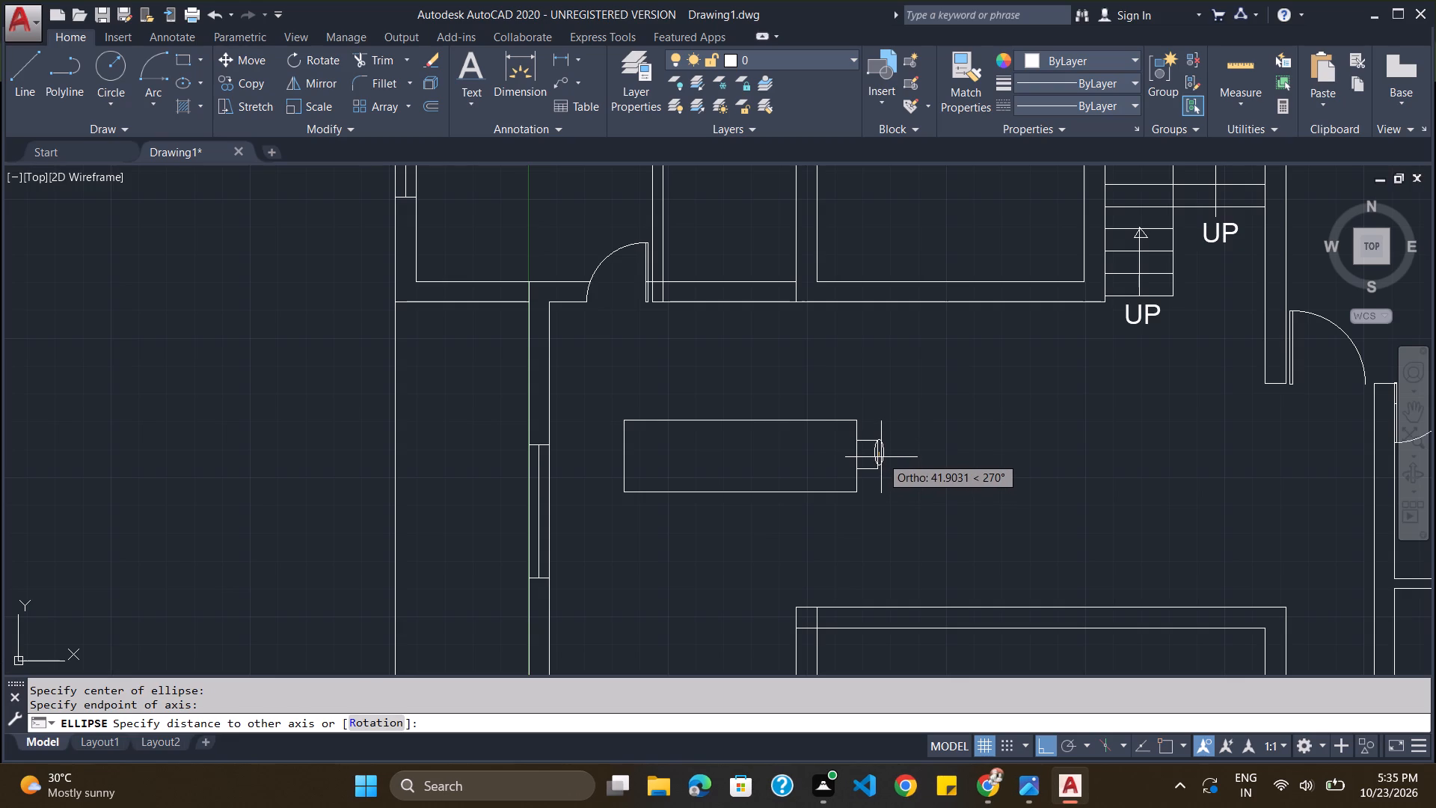
left_click(882, 457)
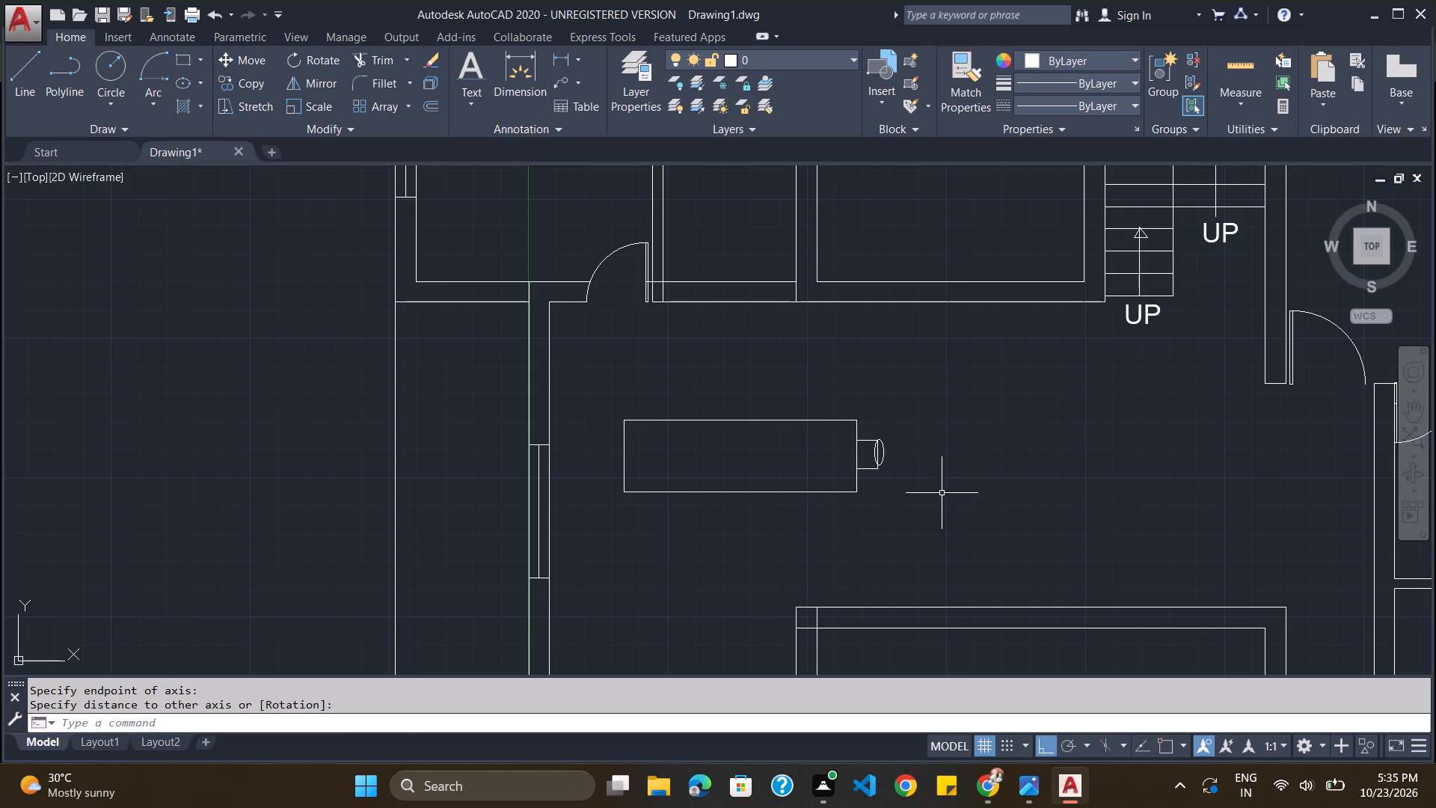
Move the ellipse about 25 units south to centre it along the small rectangle's east edge.
scroll(876, 445, "up", 4)
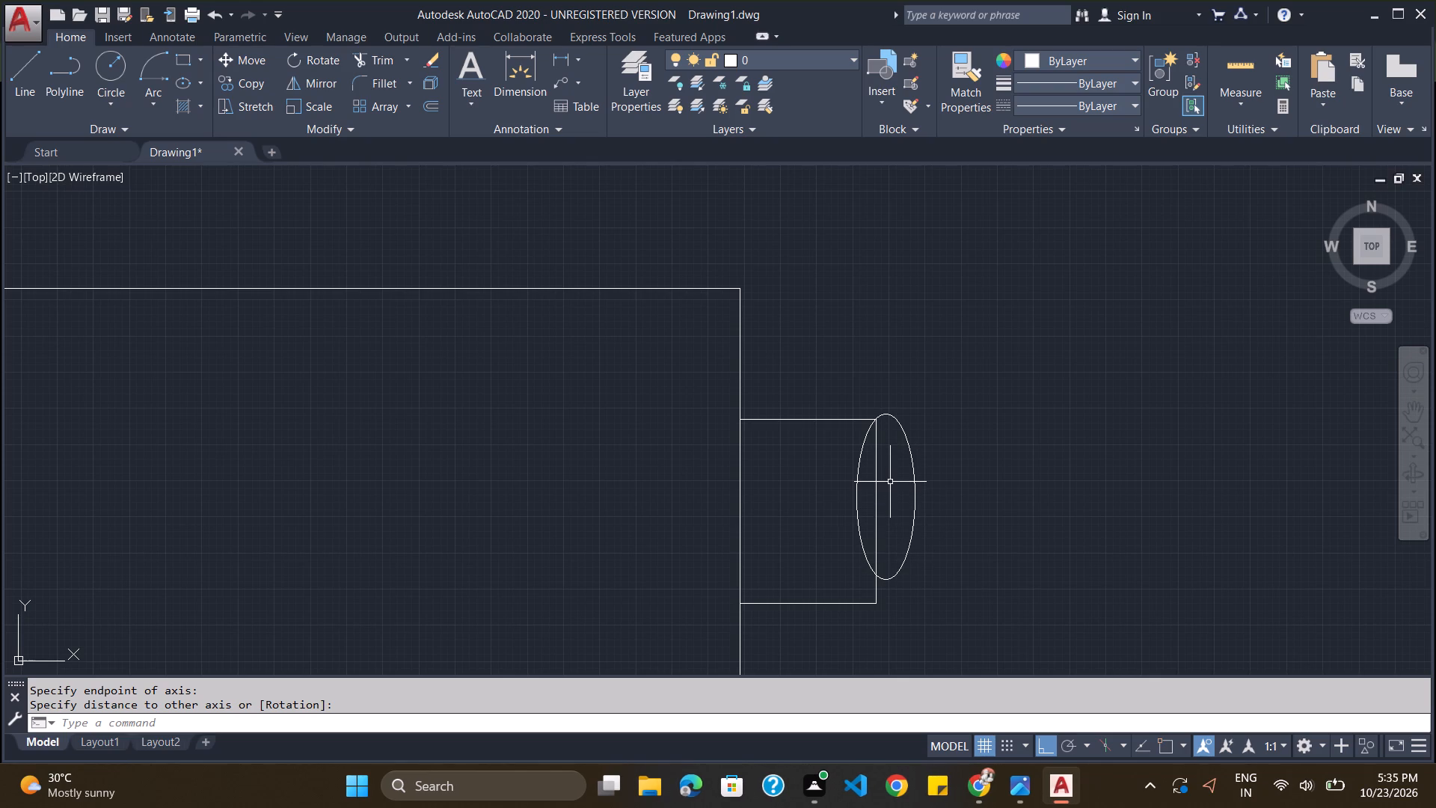
key("m")
key("Return")
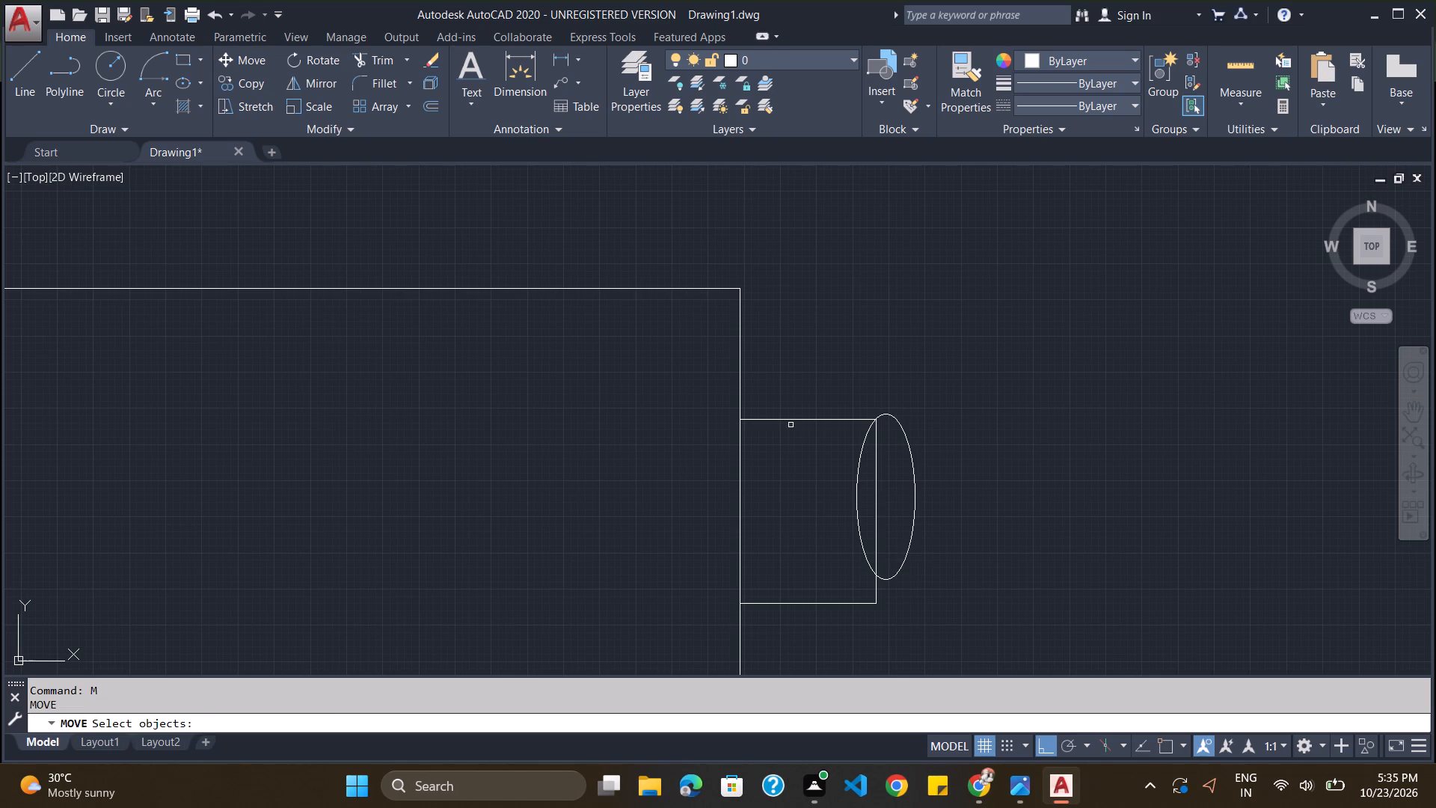
left_click(856, 483)
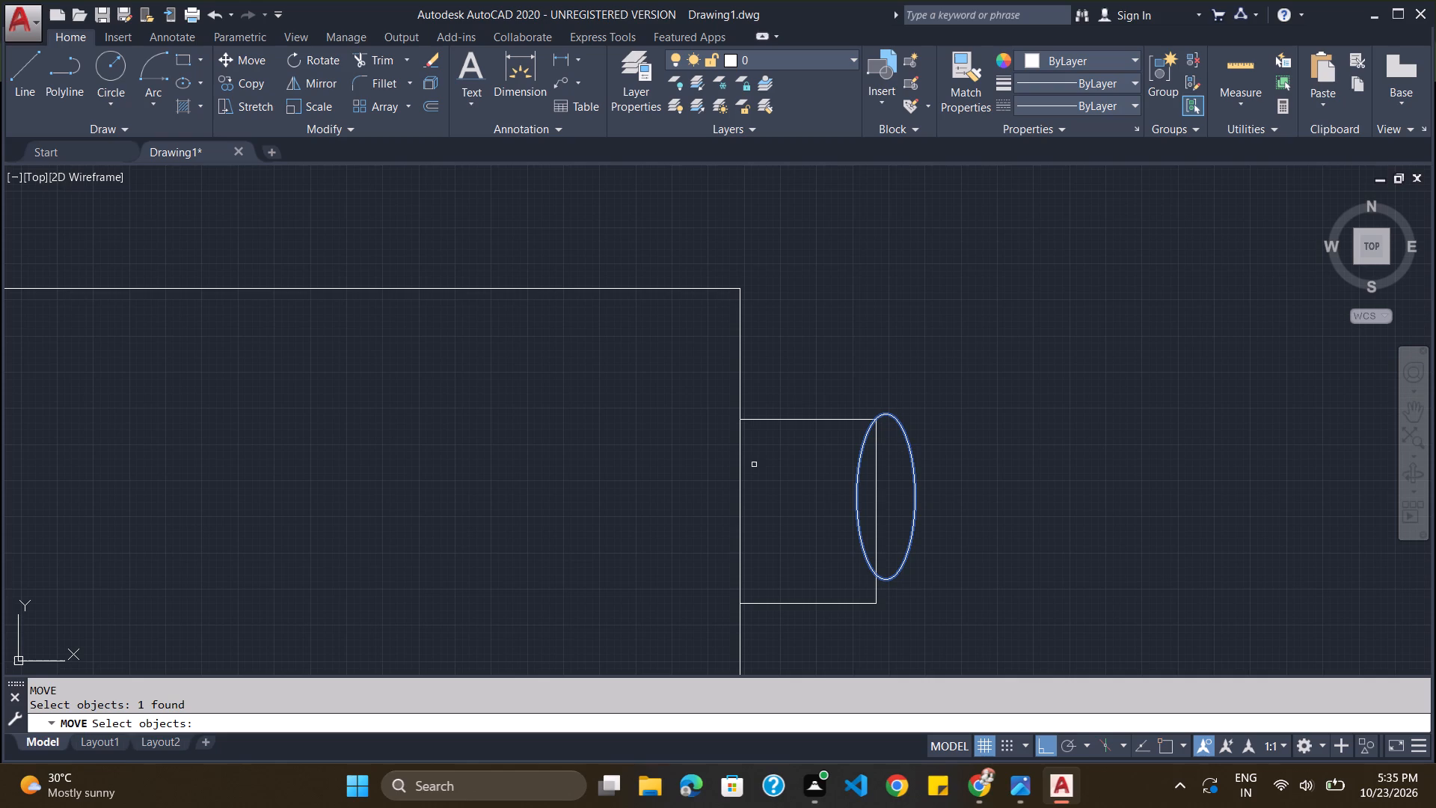
key("Return")
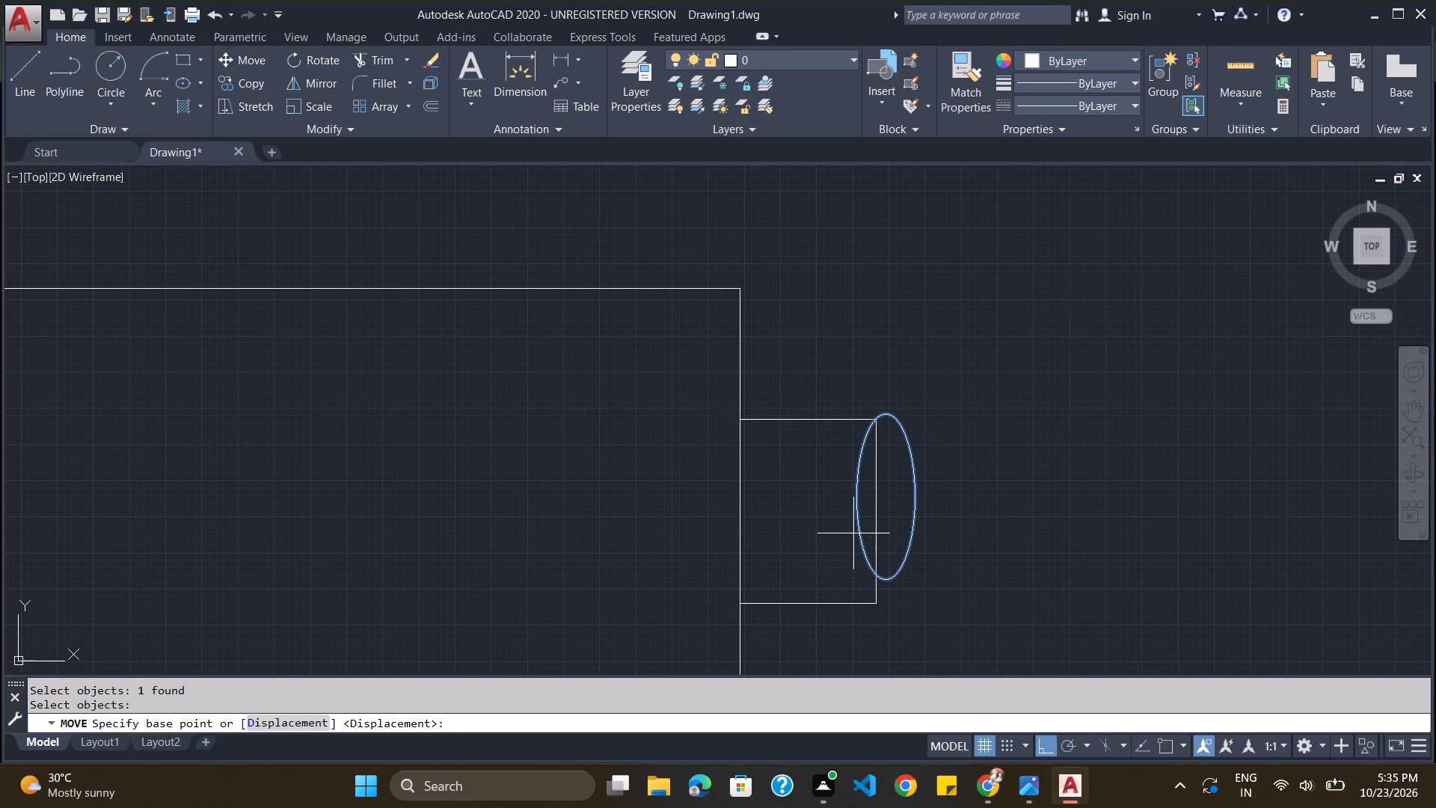
left_click_drag(857, 524, 858, 537)
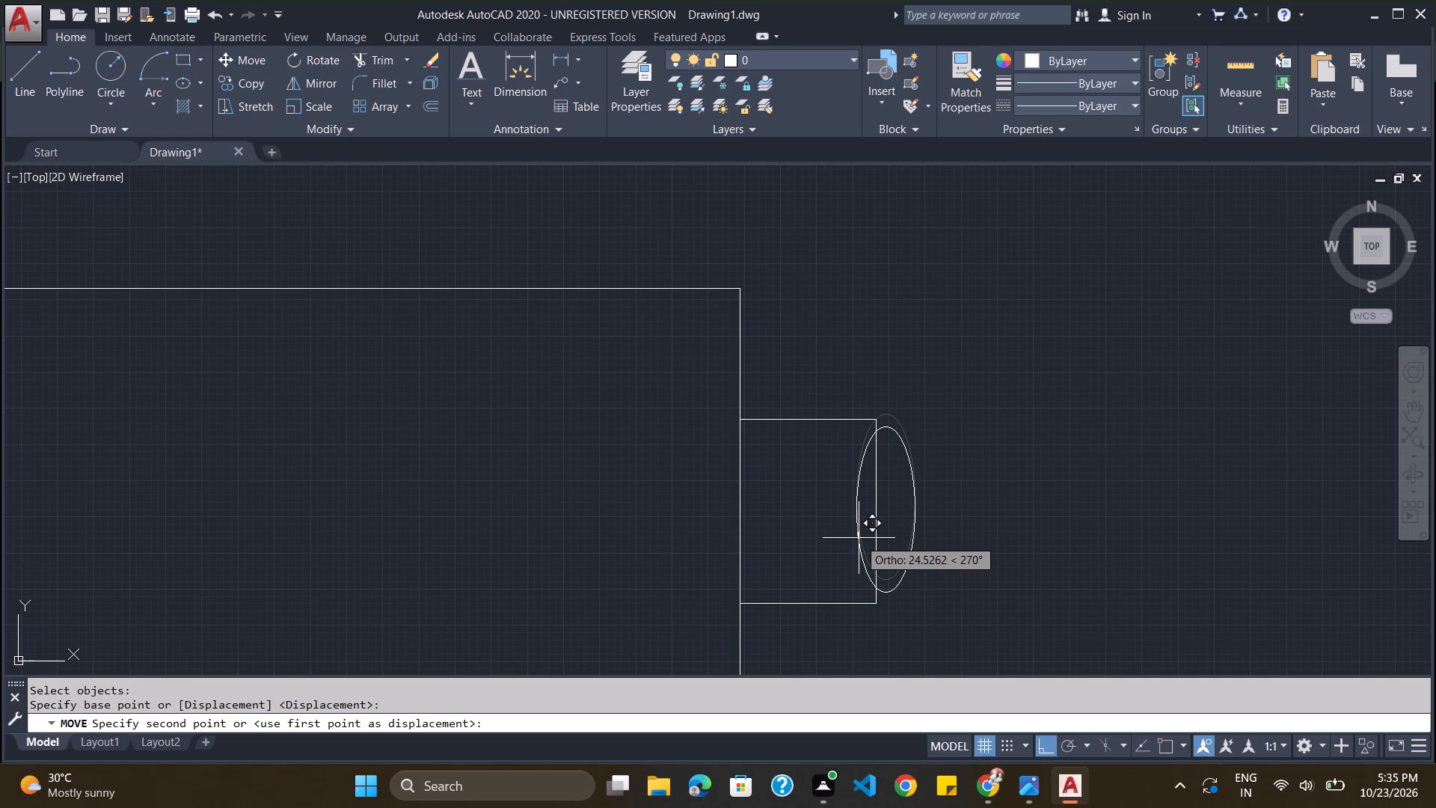
left_click(859, 538)
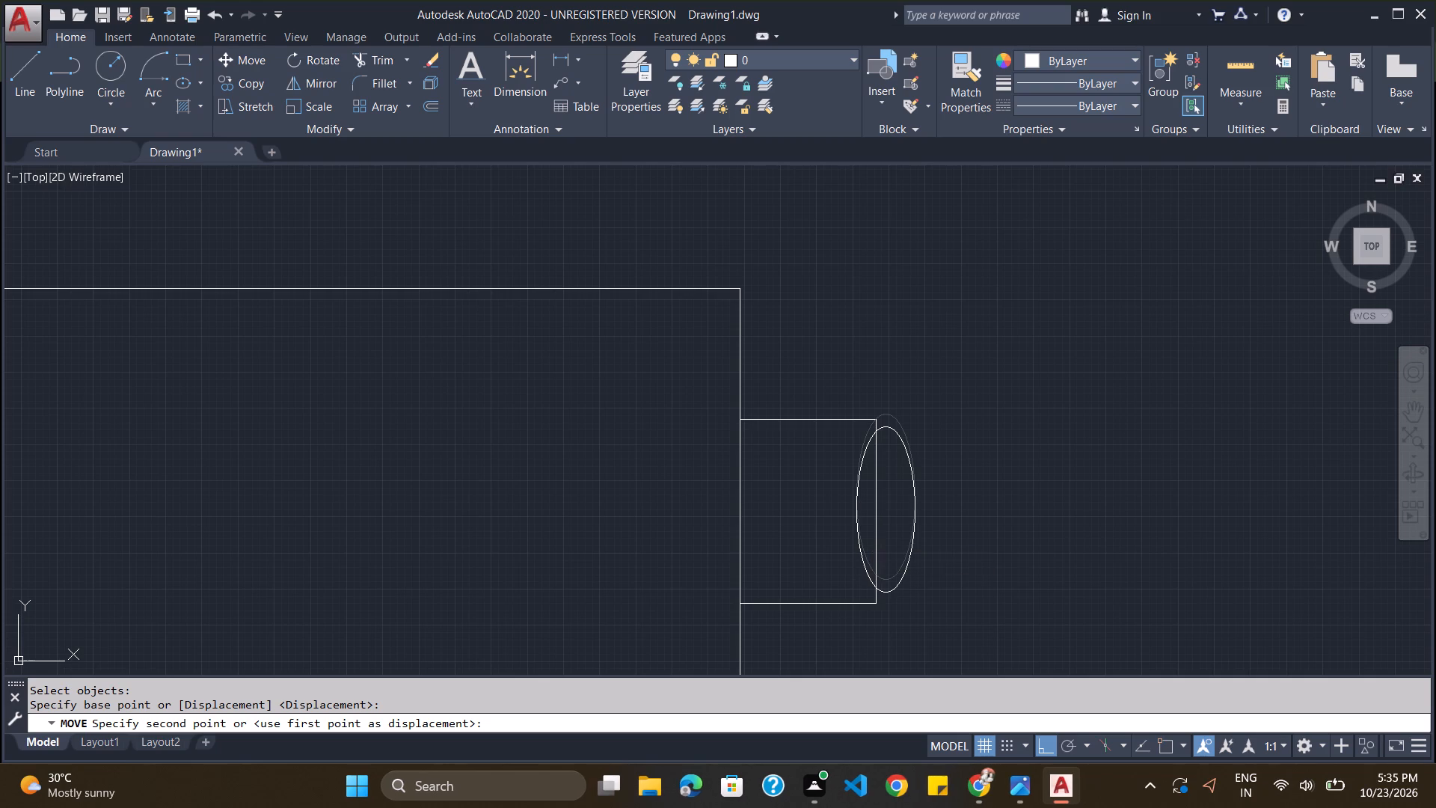
Trim away the part of the backrest ellipse that lies inside the chair seat at the table's east edge.
type("TRIM")
key("Return")
key("Return")
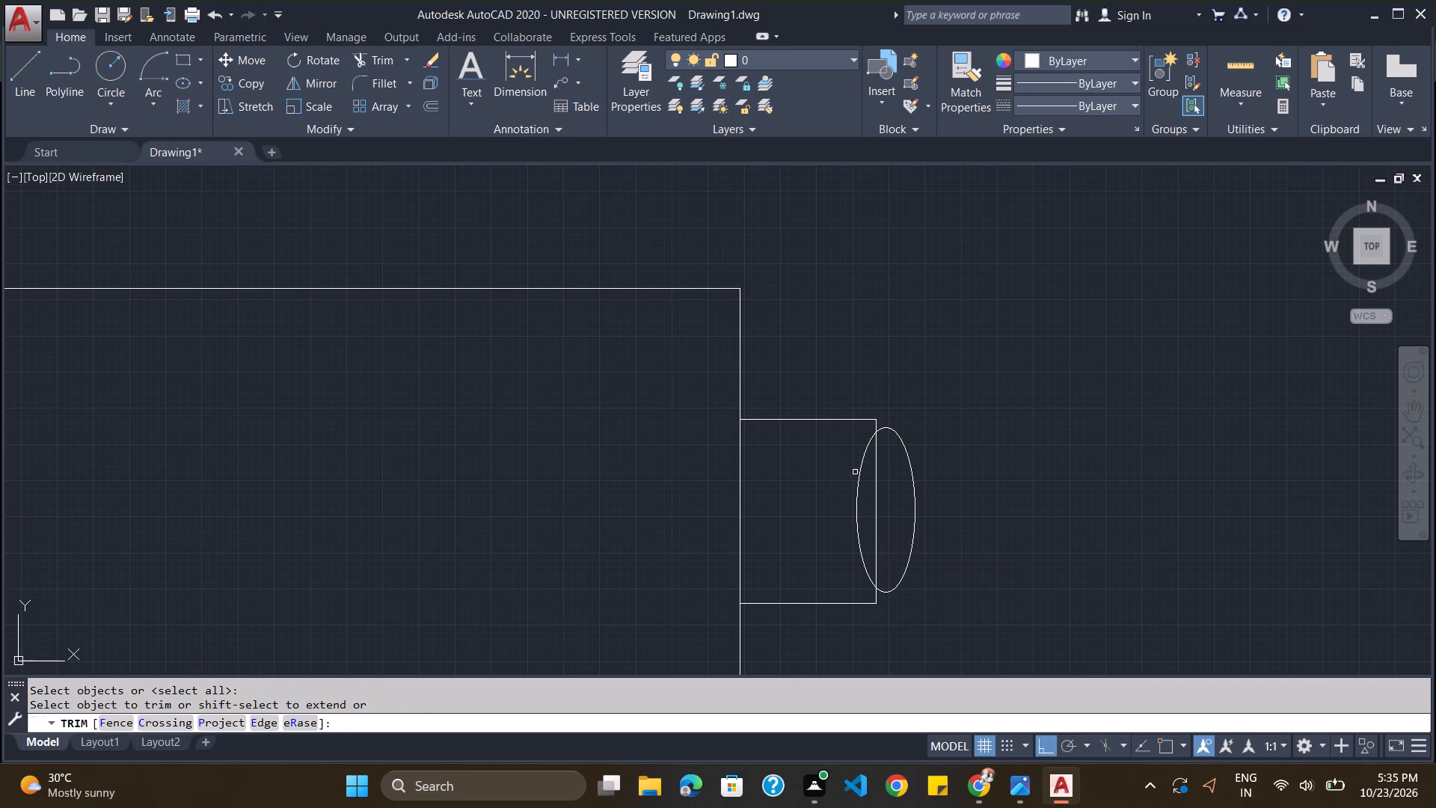
left_click(860, 475)
scroll(954, 417, "down", 3)
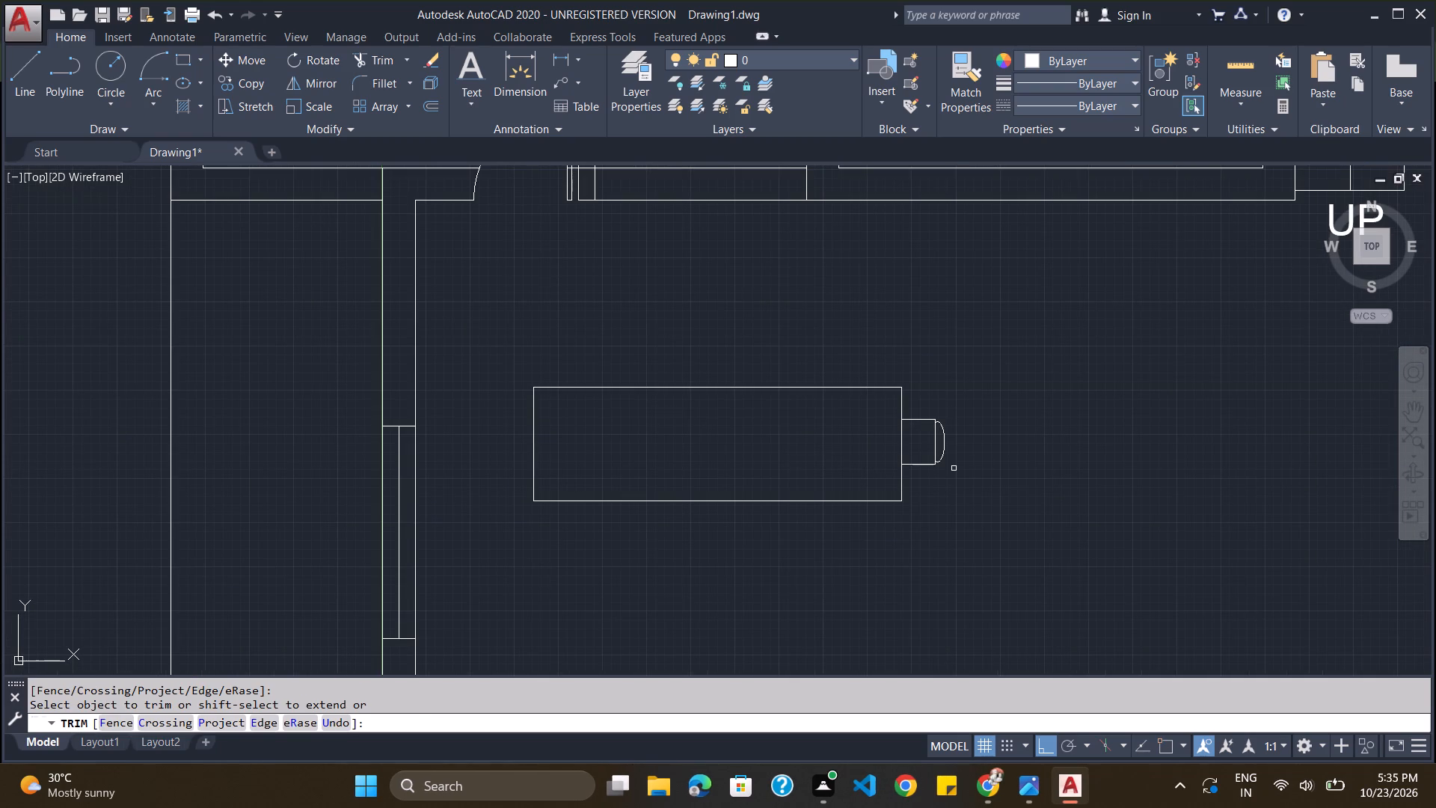
left_click(927, 468)
key("ctrl+z")
scroll(927, 468, "down", 2)
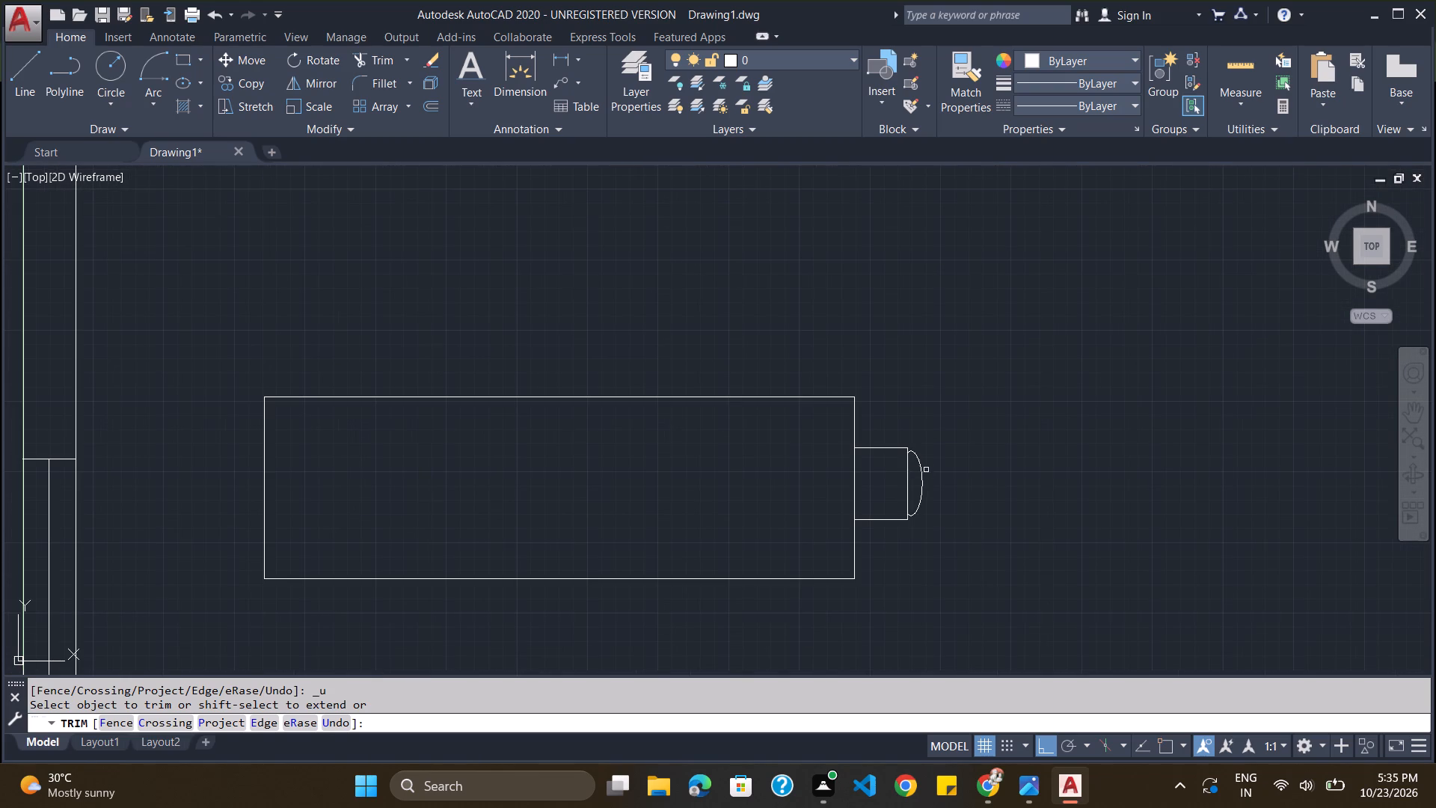
key("Escape")
Copy the chair's seat and backrest and paste the copy just north of the table, near its east end.
left_click(886, 443)
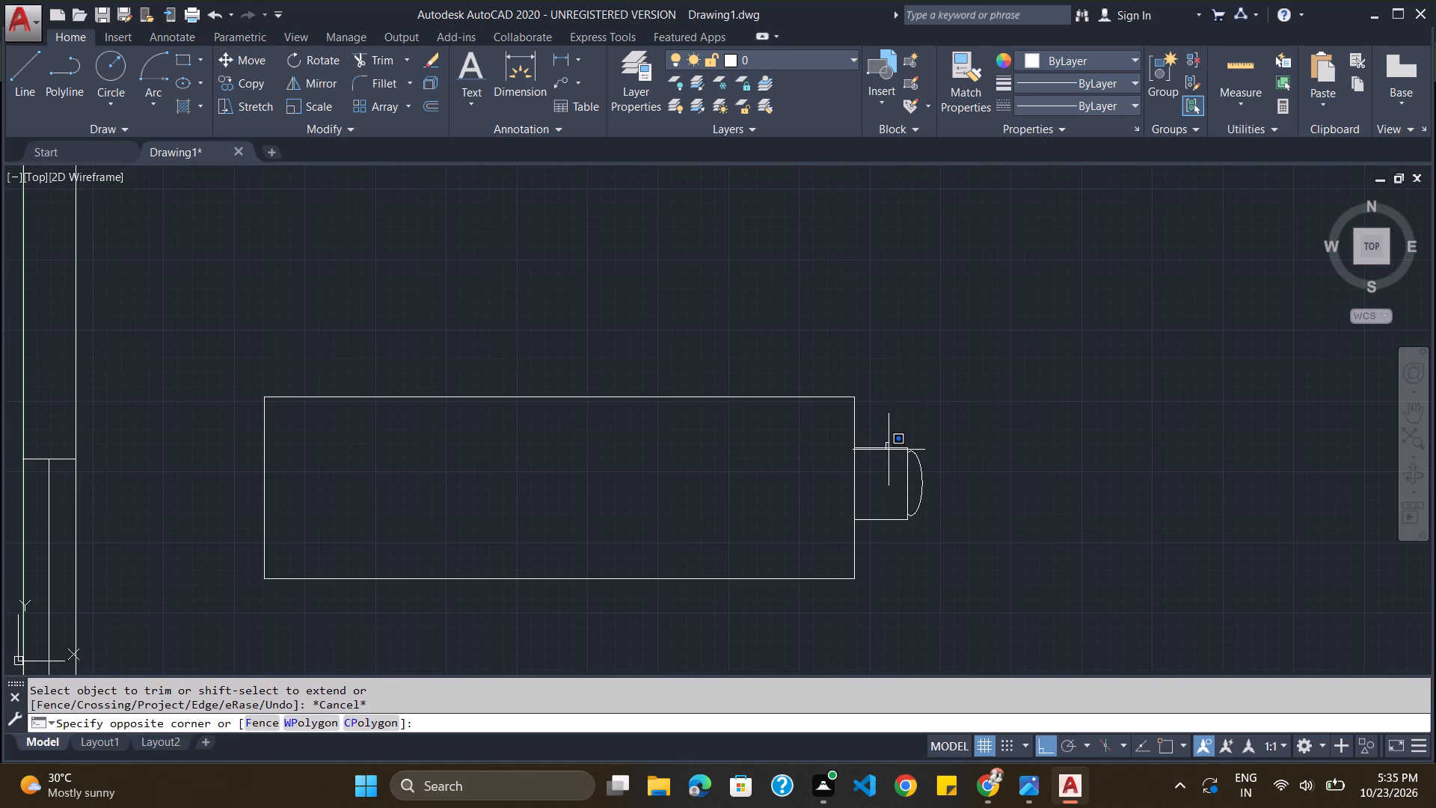
left_click(889, 450)
left_click(890, 447)
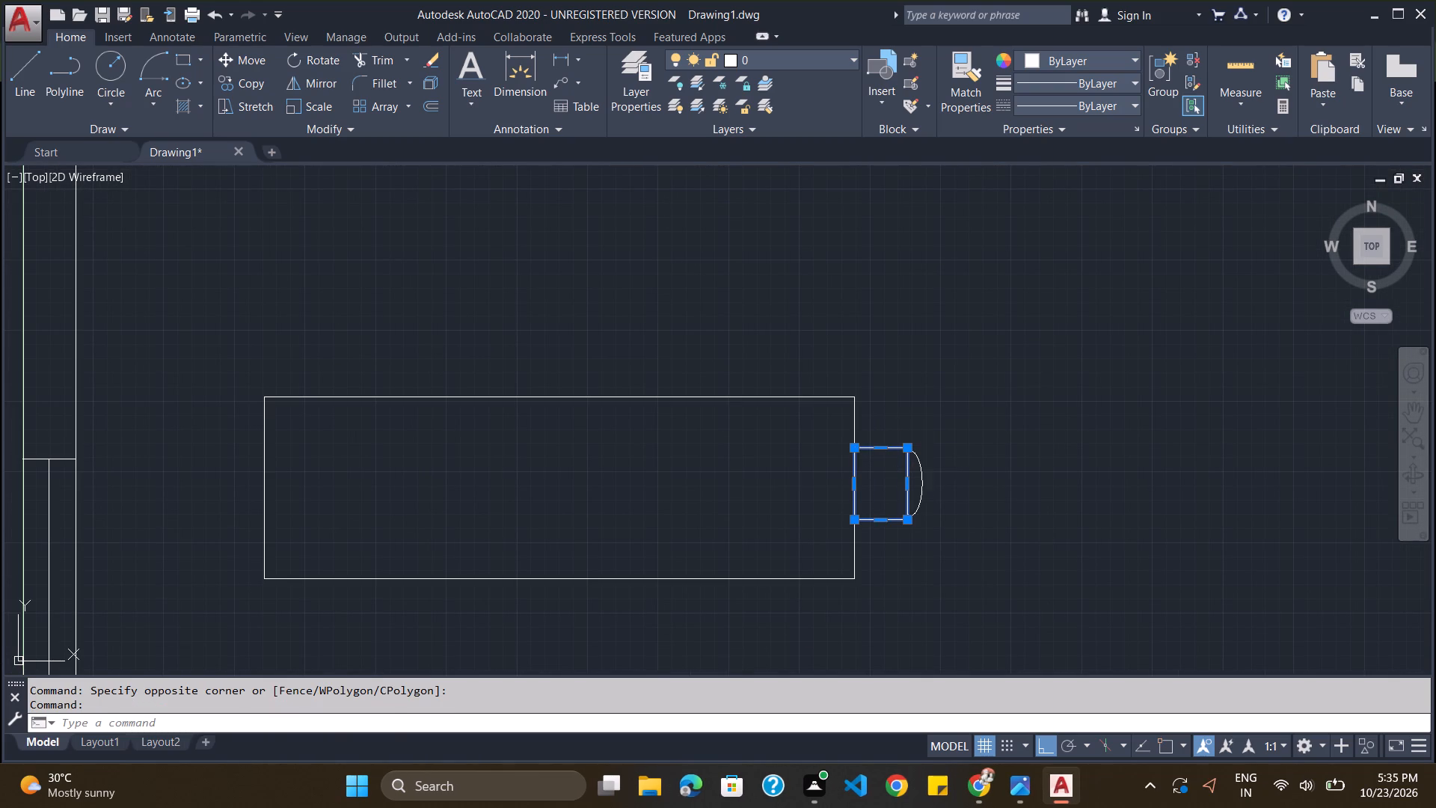
left_click(925, 473)
left_click(921, 475)
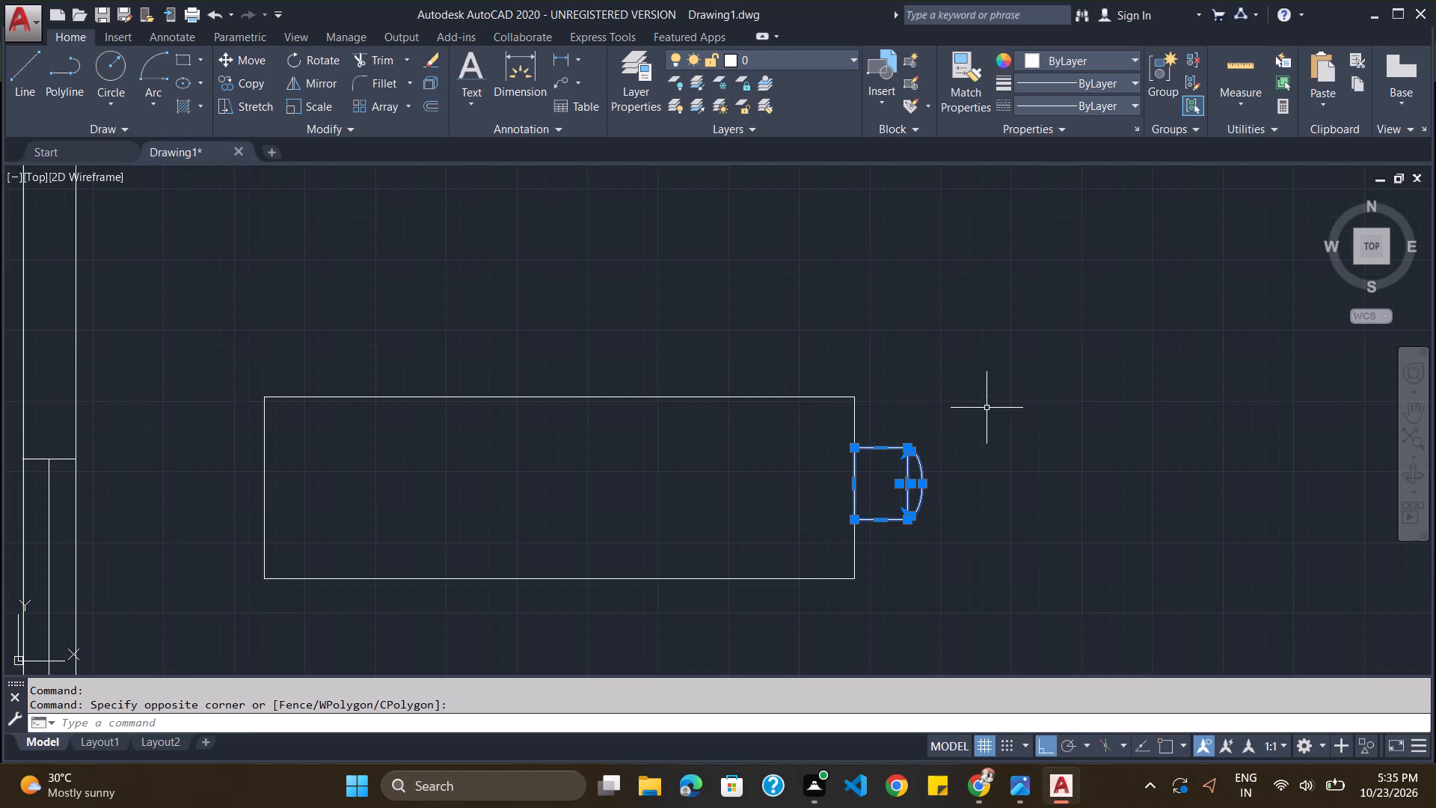
key("ctrl+c")
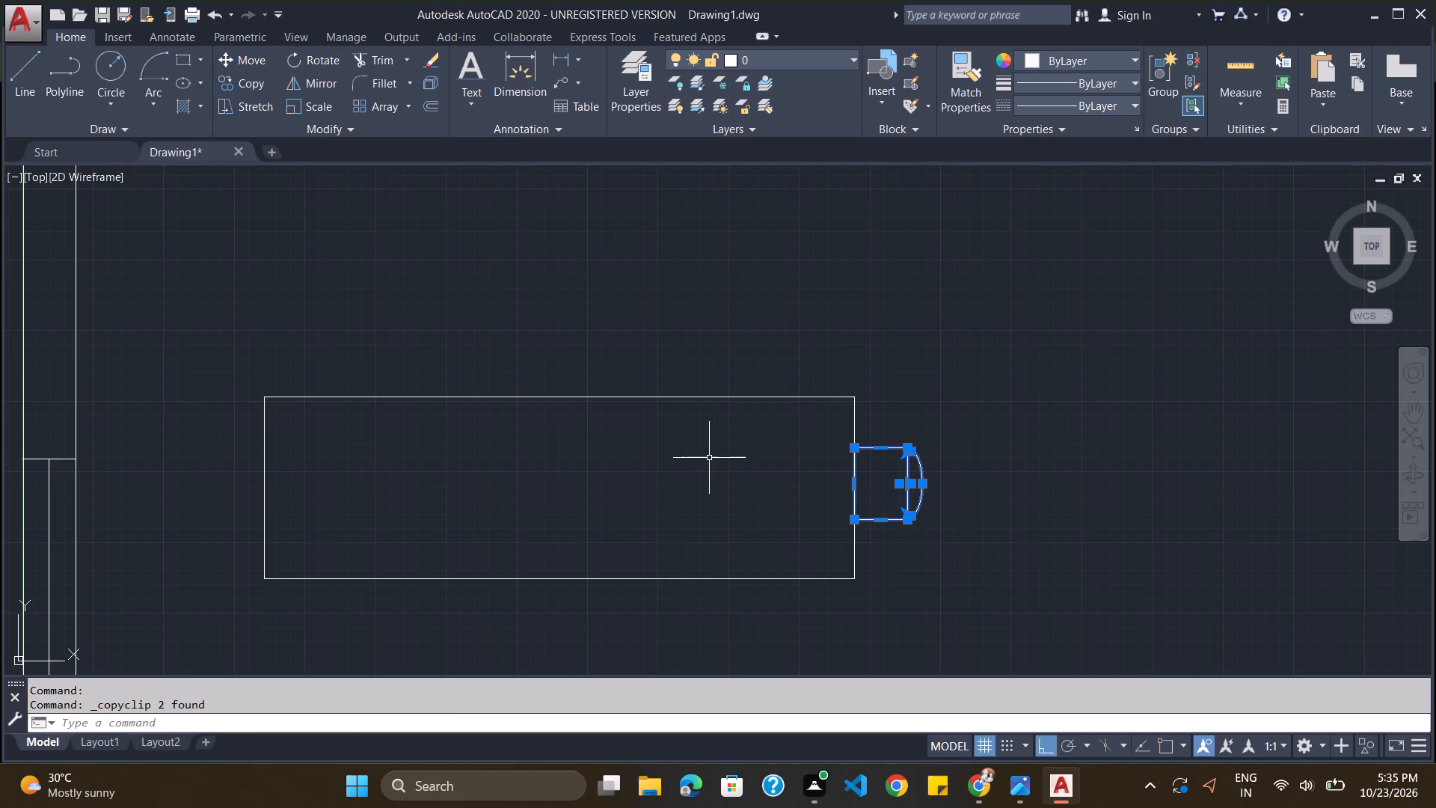
key("ctrl+v")
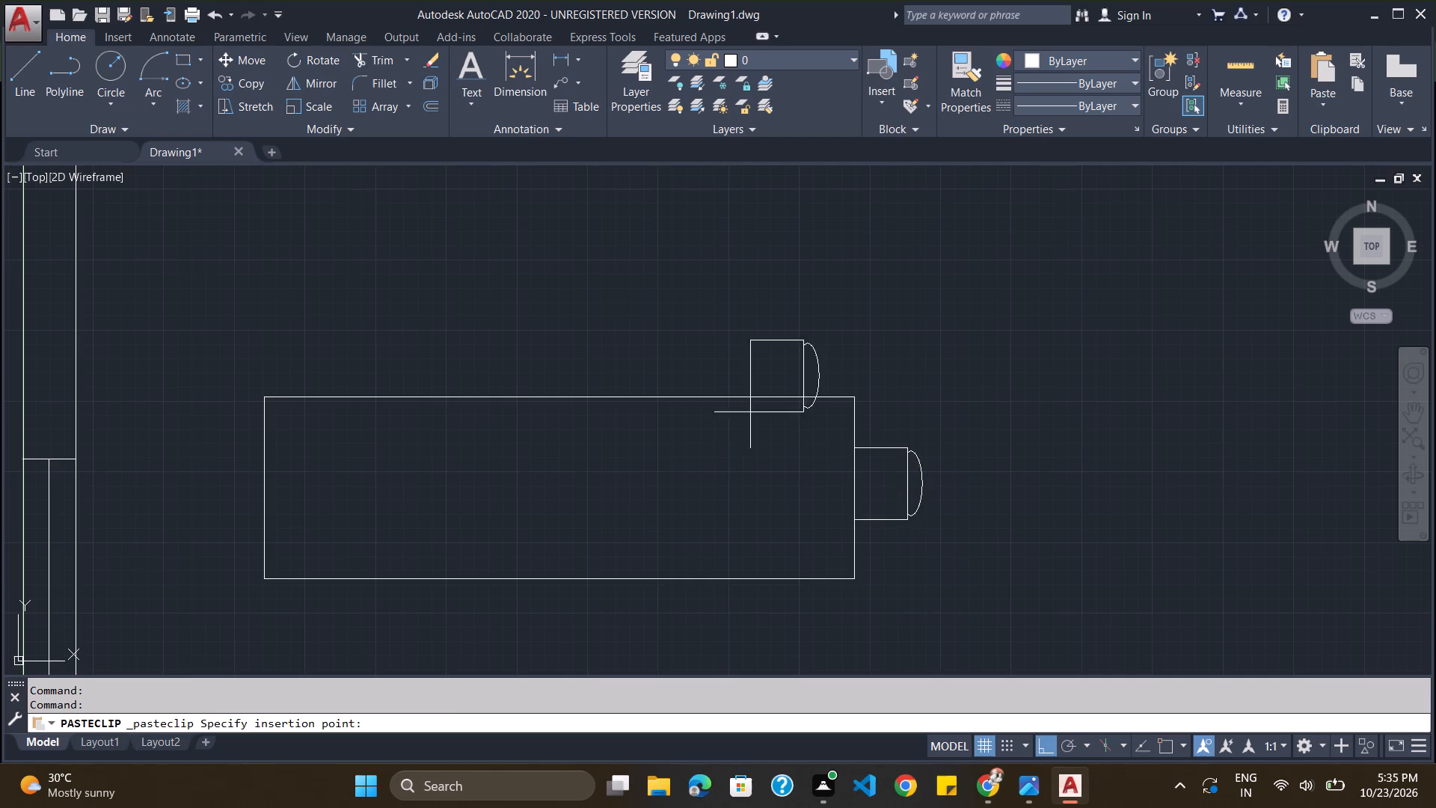
left_click(763, 352)
Rotate the copied chair 90° counterclockwise about its seat's northwest corner so the backrest points north.
left_click_drag(805, 257, 787, 361)
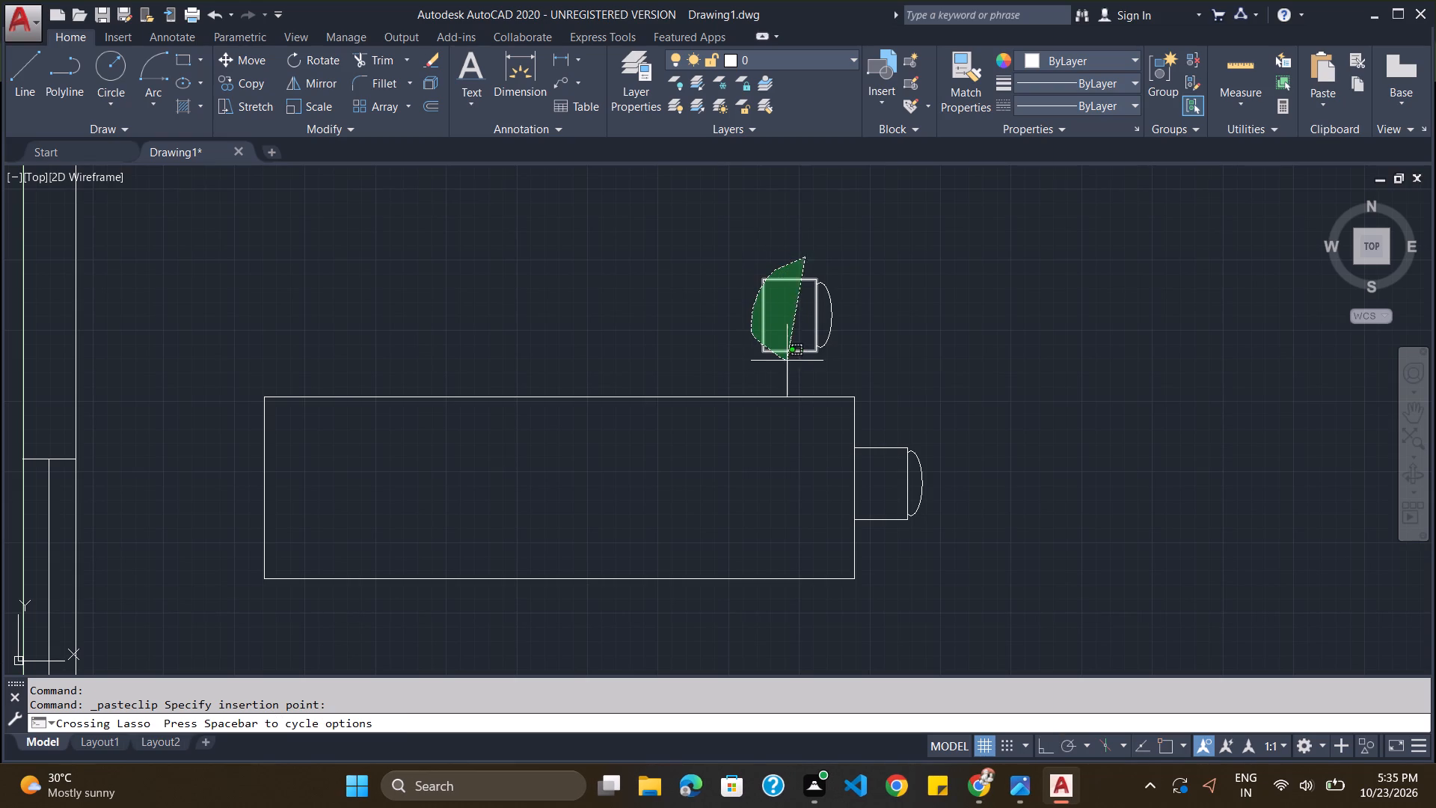
left_click_drag(787, 361, 781, 248)
key("r")
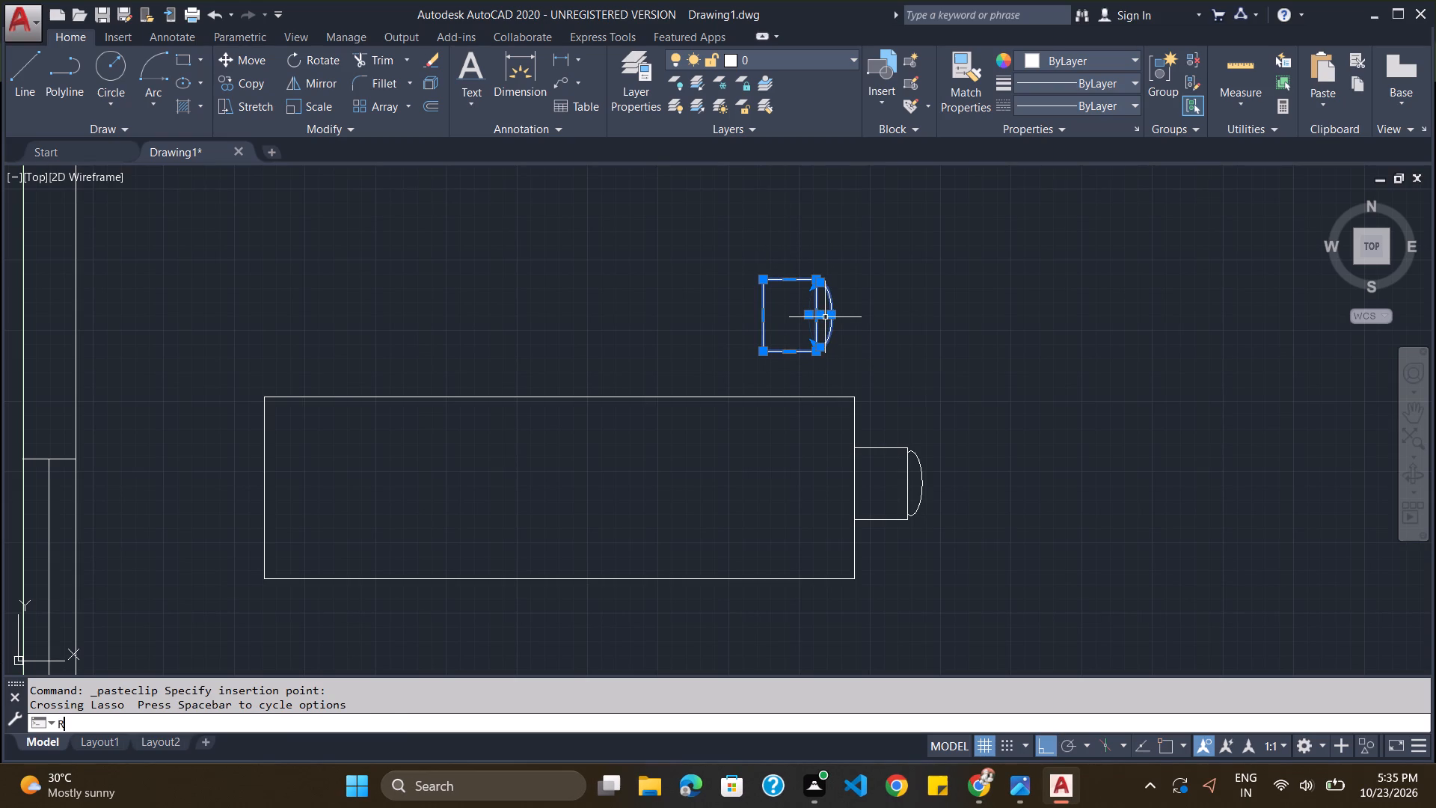
key("o")
key("Return")
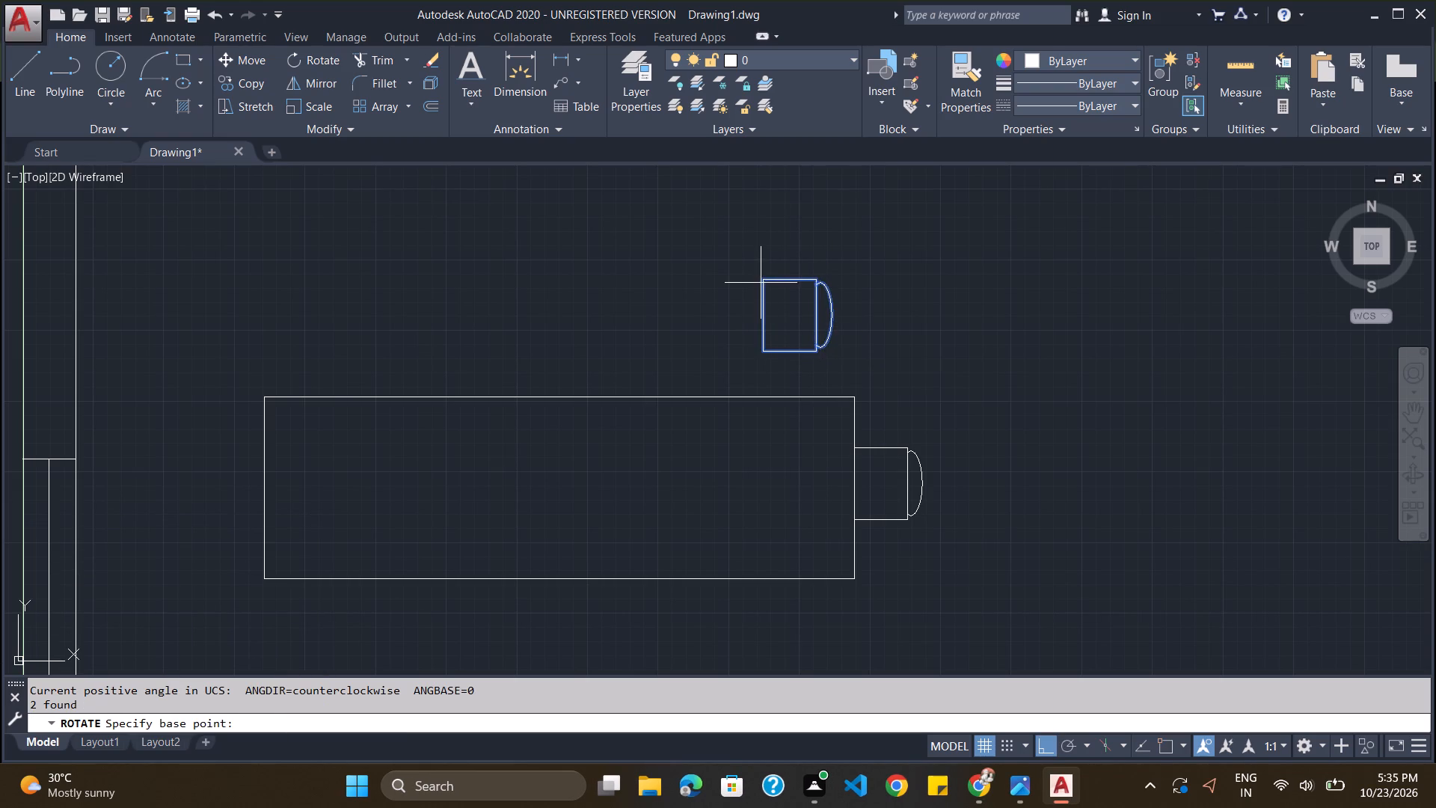
left_click(762, 278)
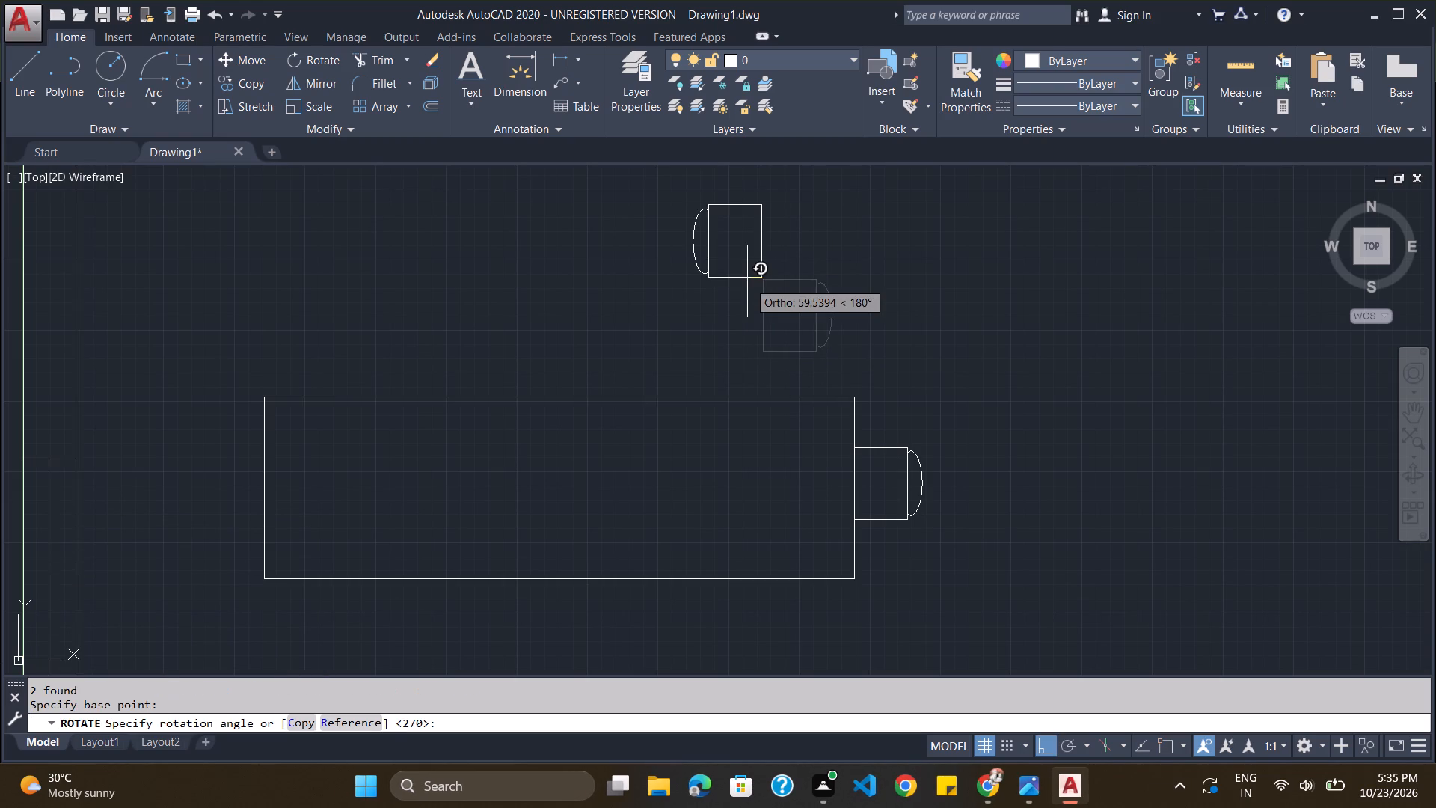
left_click(704, 200)
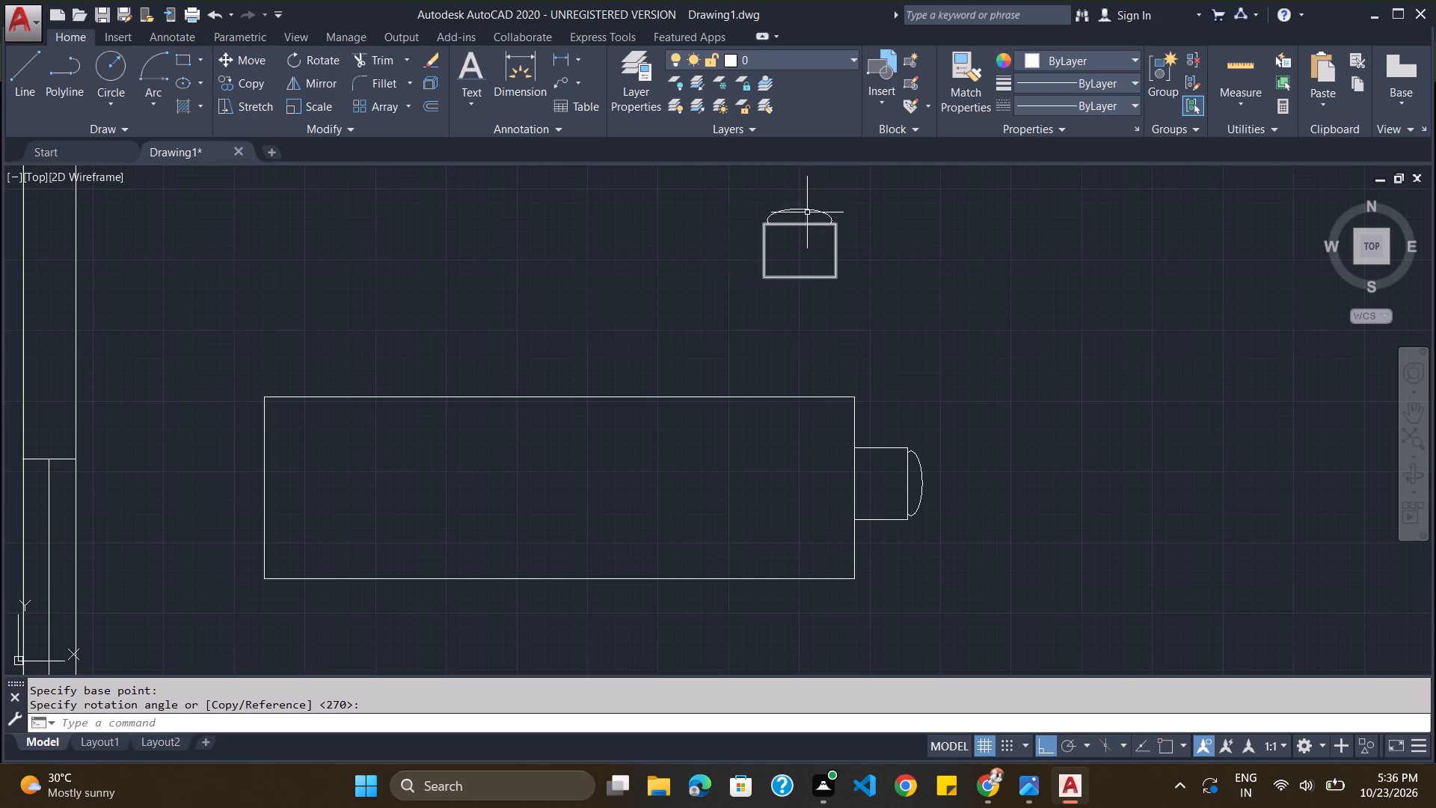
Move the rotated chair by its seat's south edge midpoint onto the table's north edge, near the east end.
left_click_drag(816, 192, 780, 218)
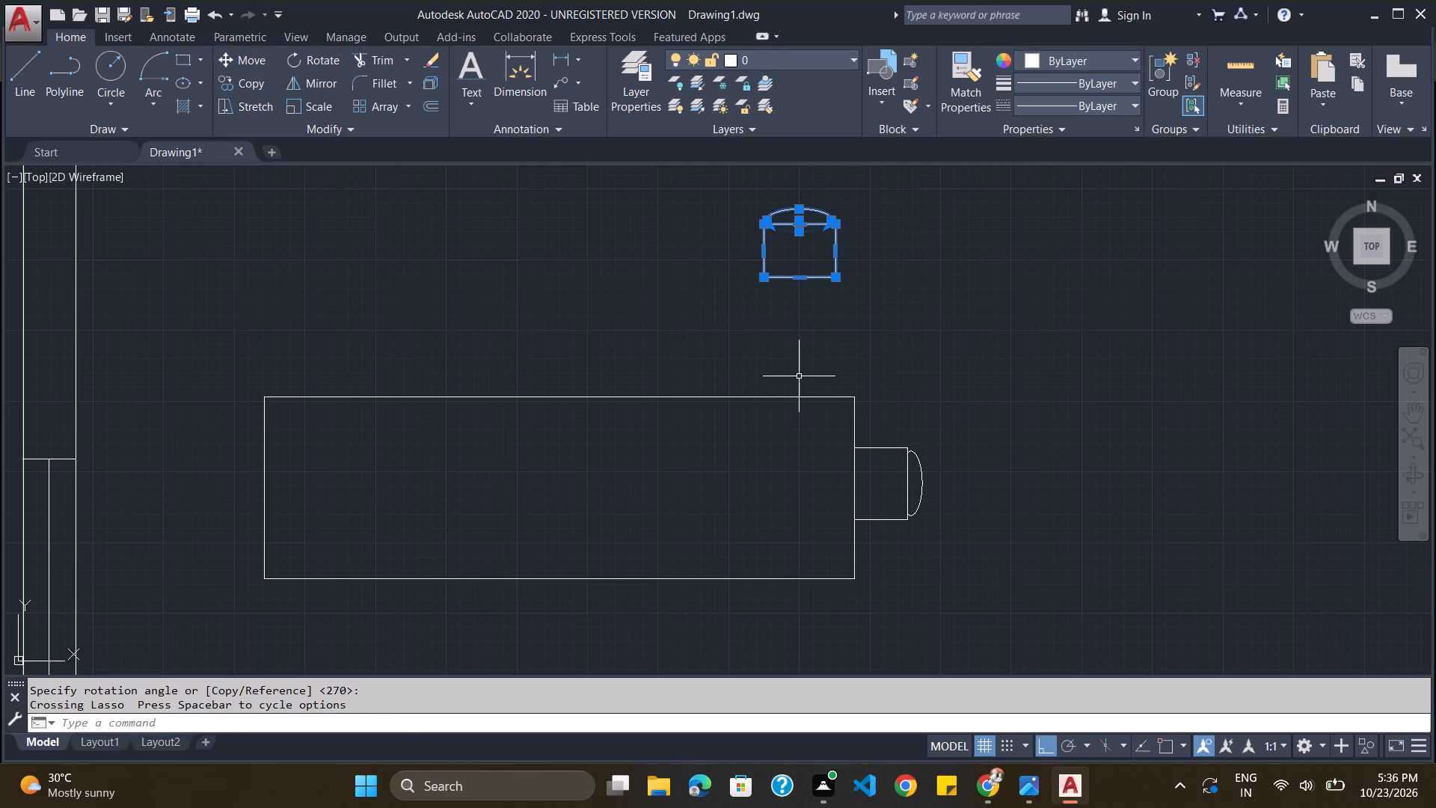
key("m")
key("Return")
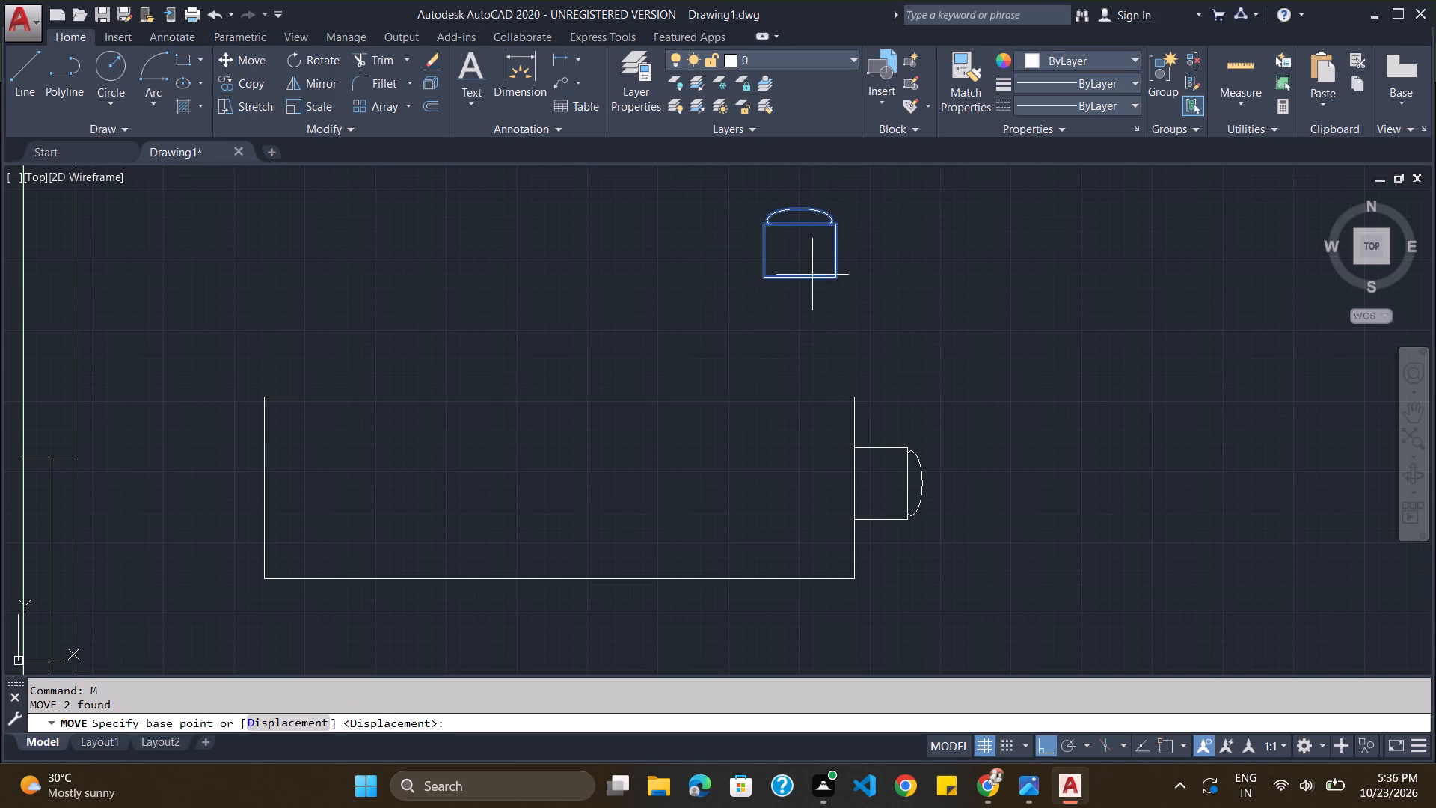
left_click(800, 278)
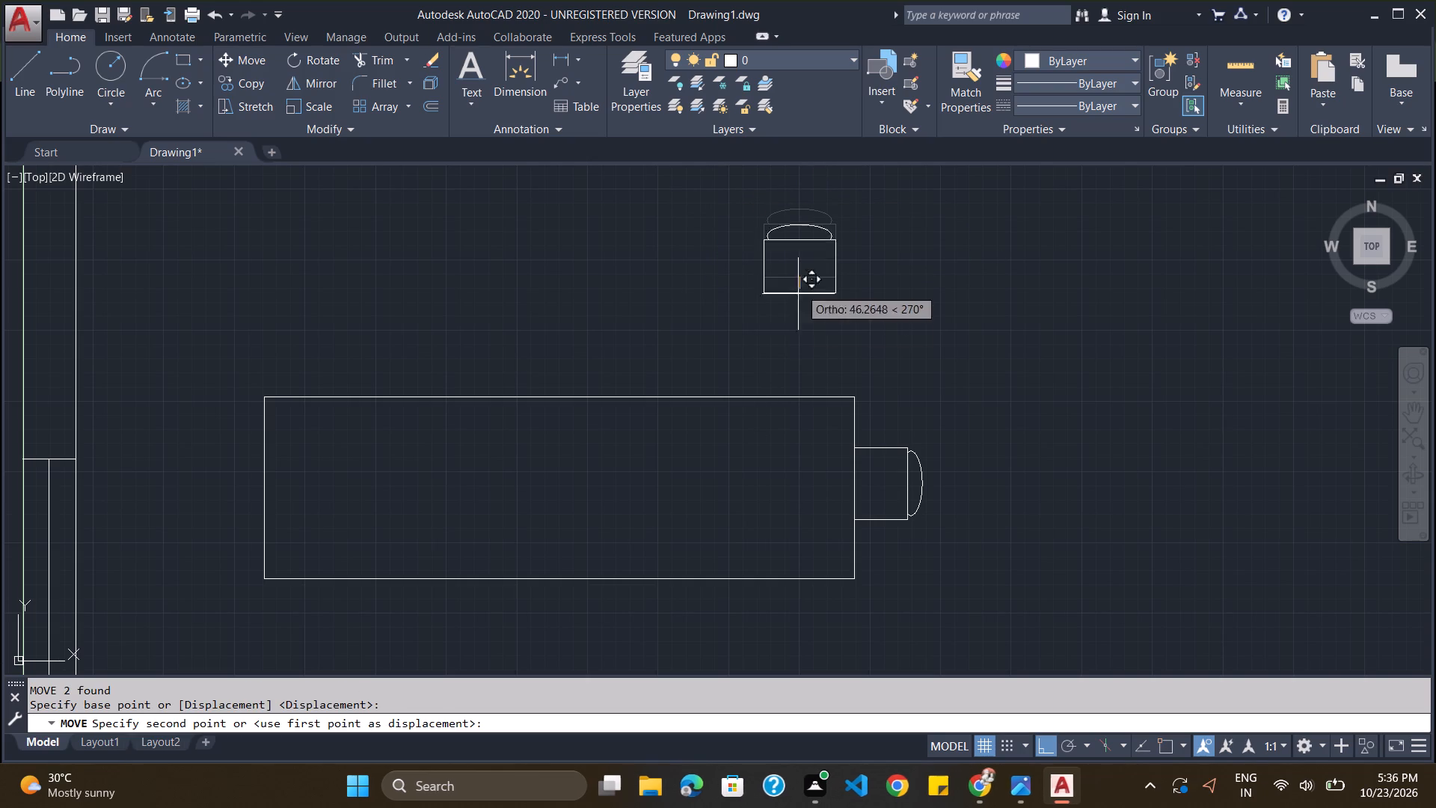
left_click(1037, 744)
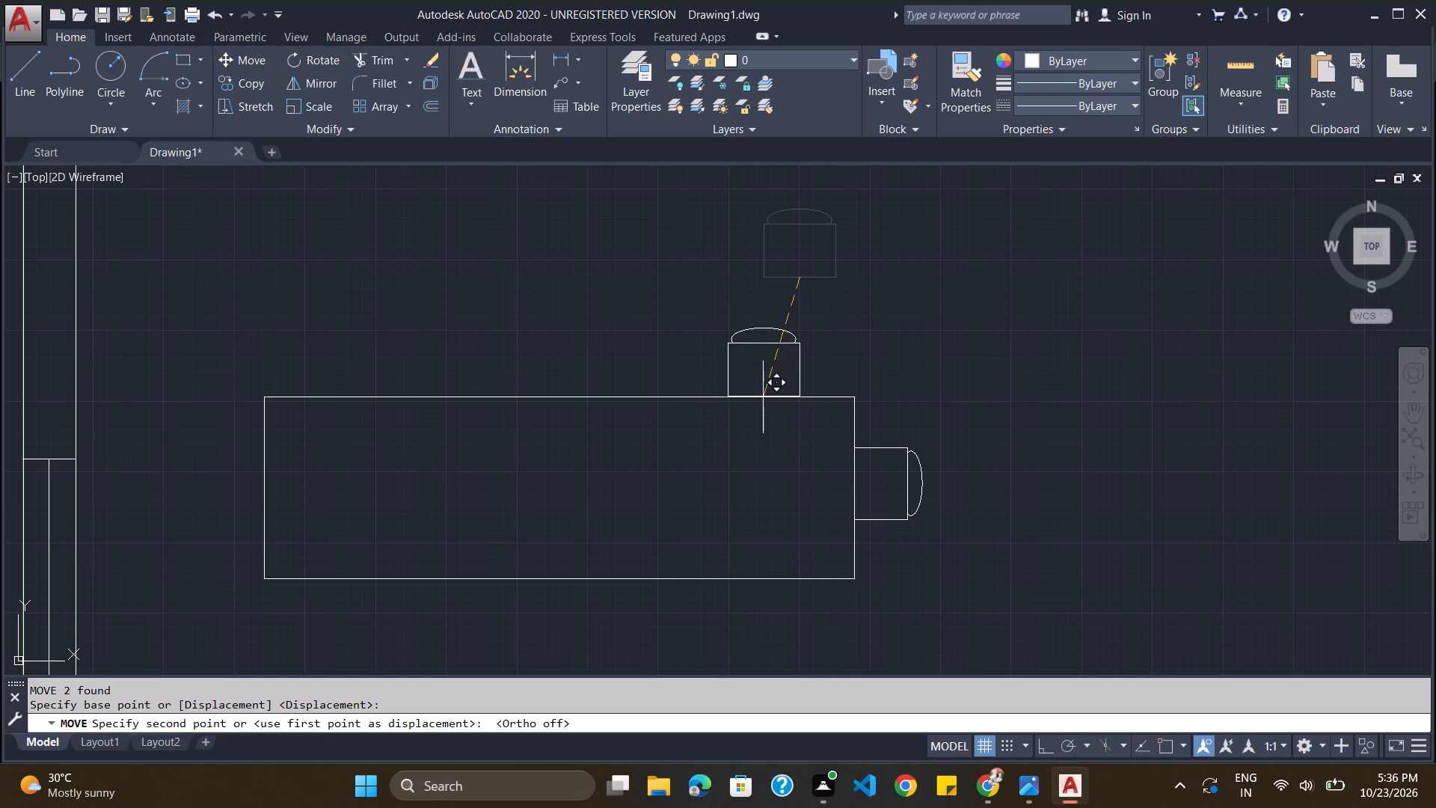
scroll(763, 397, "up", 2)
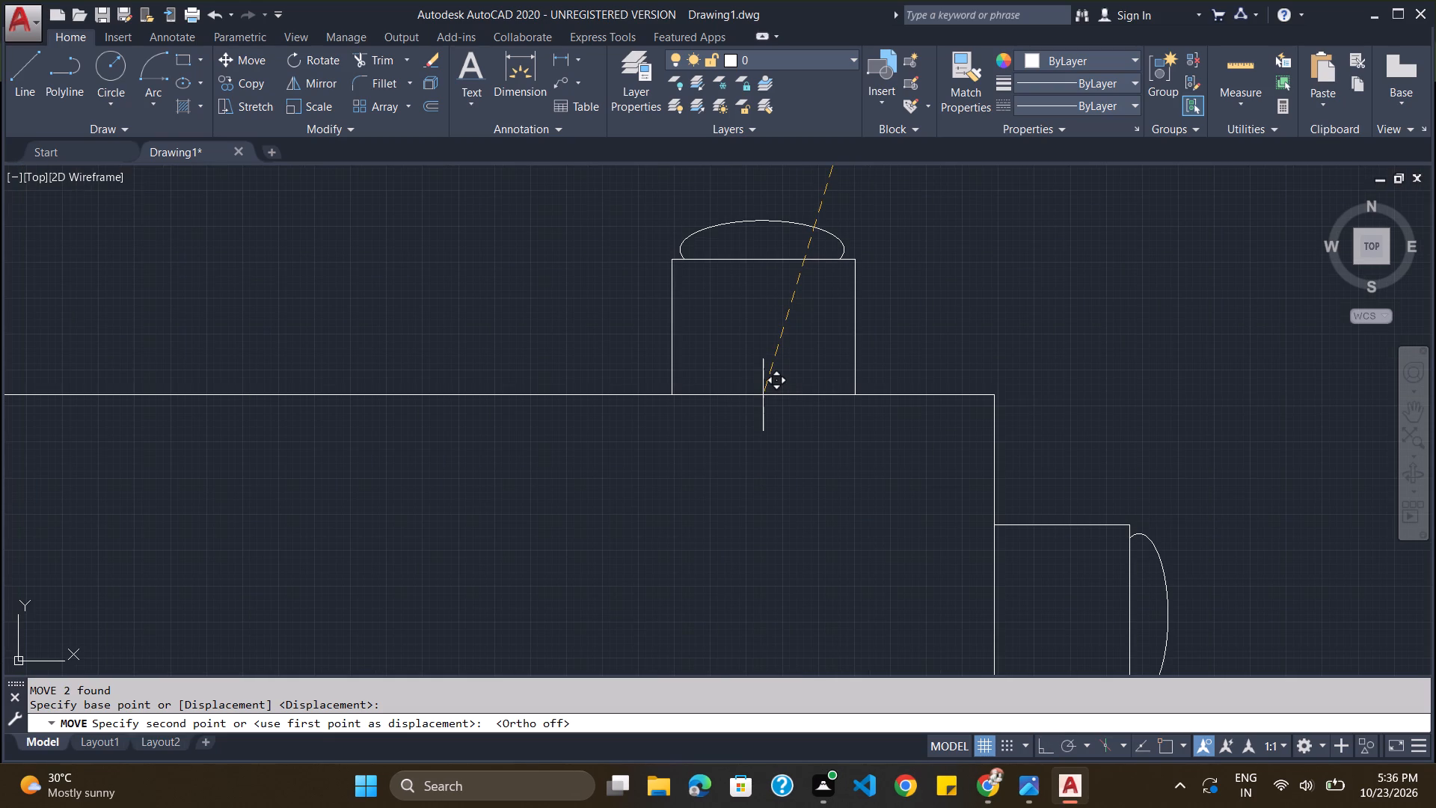
left_click(763, 395)
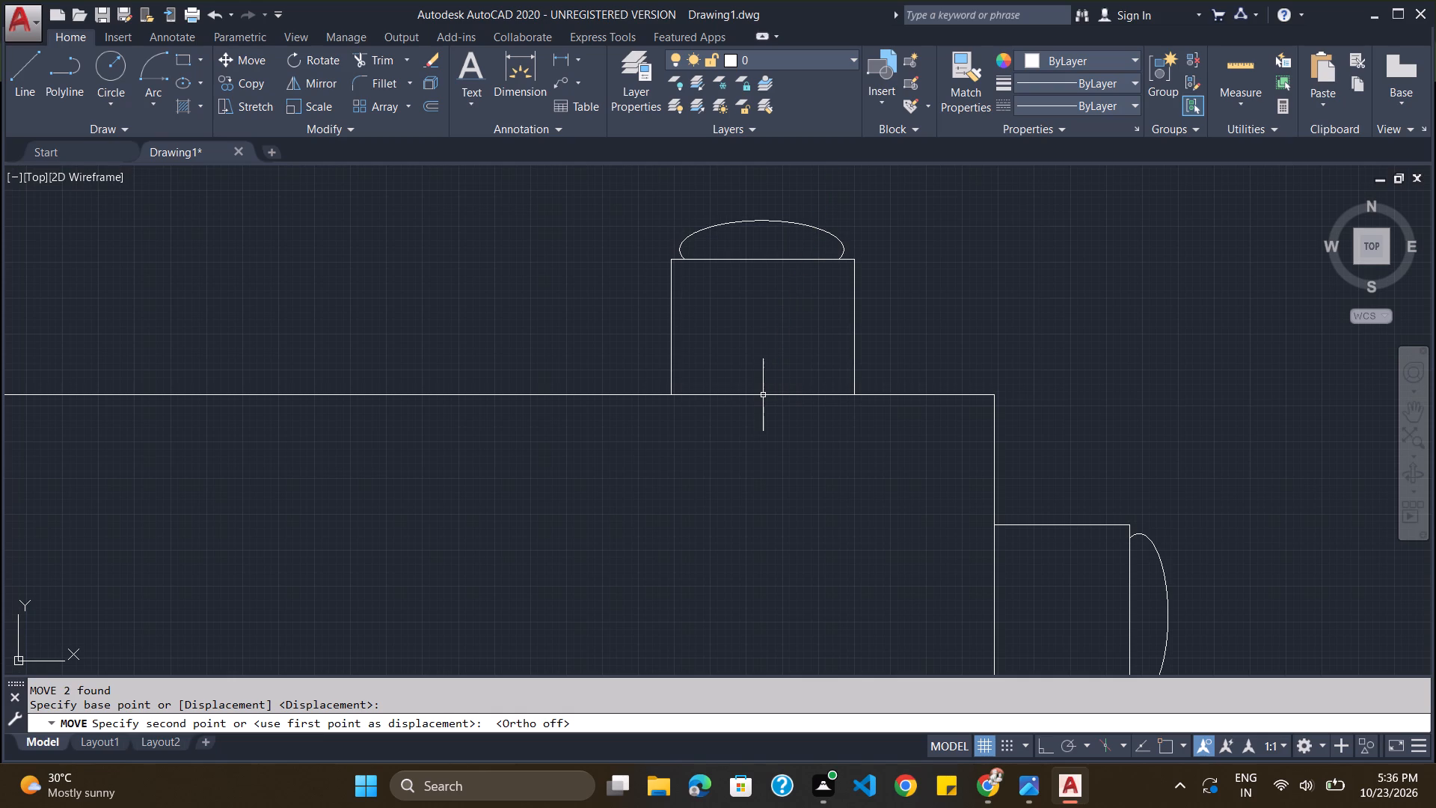
scroll(775, 384, "down", 4)
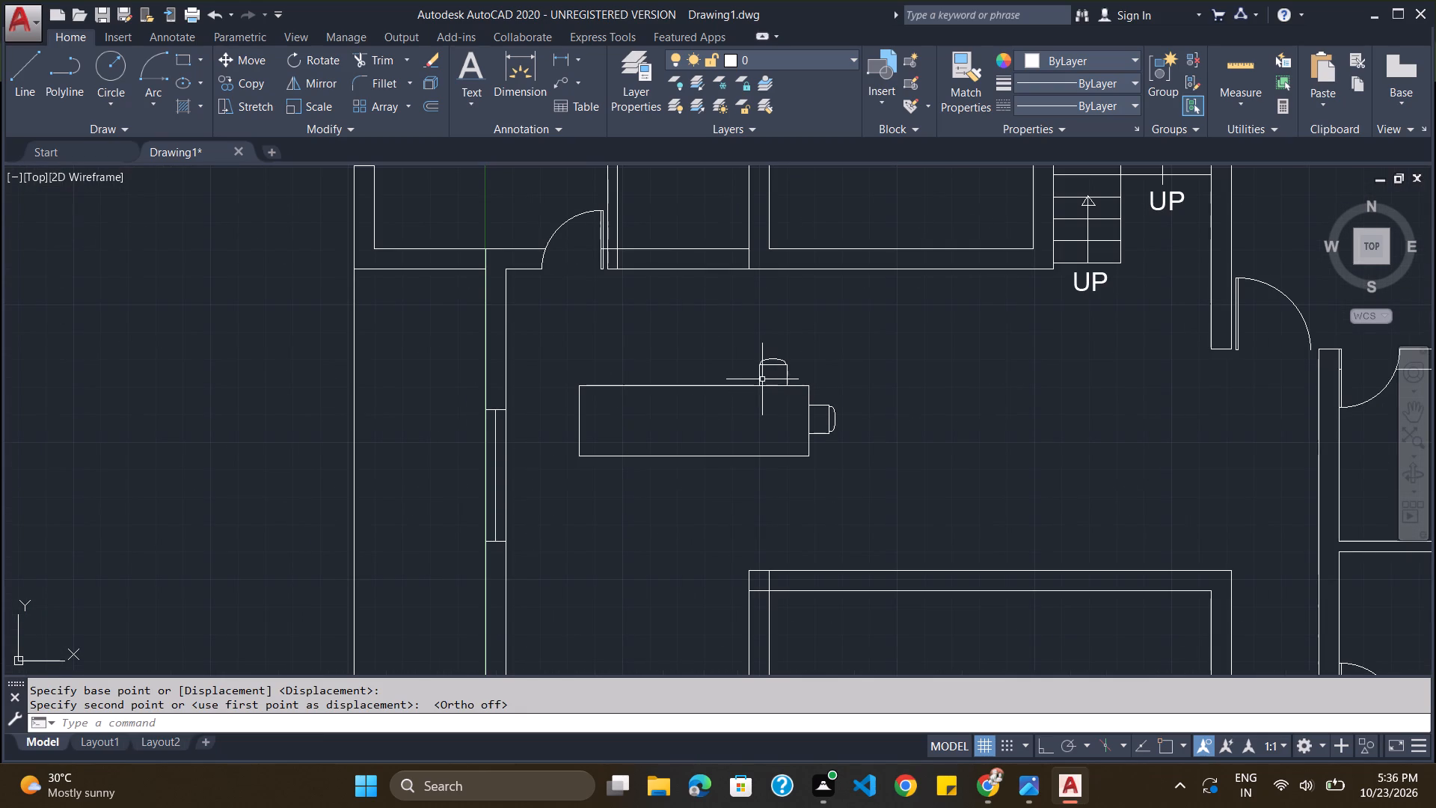
Copy the north-side chair and paste three more westward along the table's north edge at roughly even spacing.
left_click(761, 379)
left_click(773, 359)
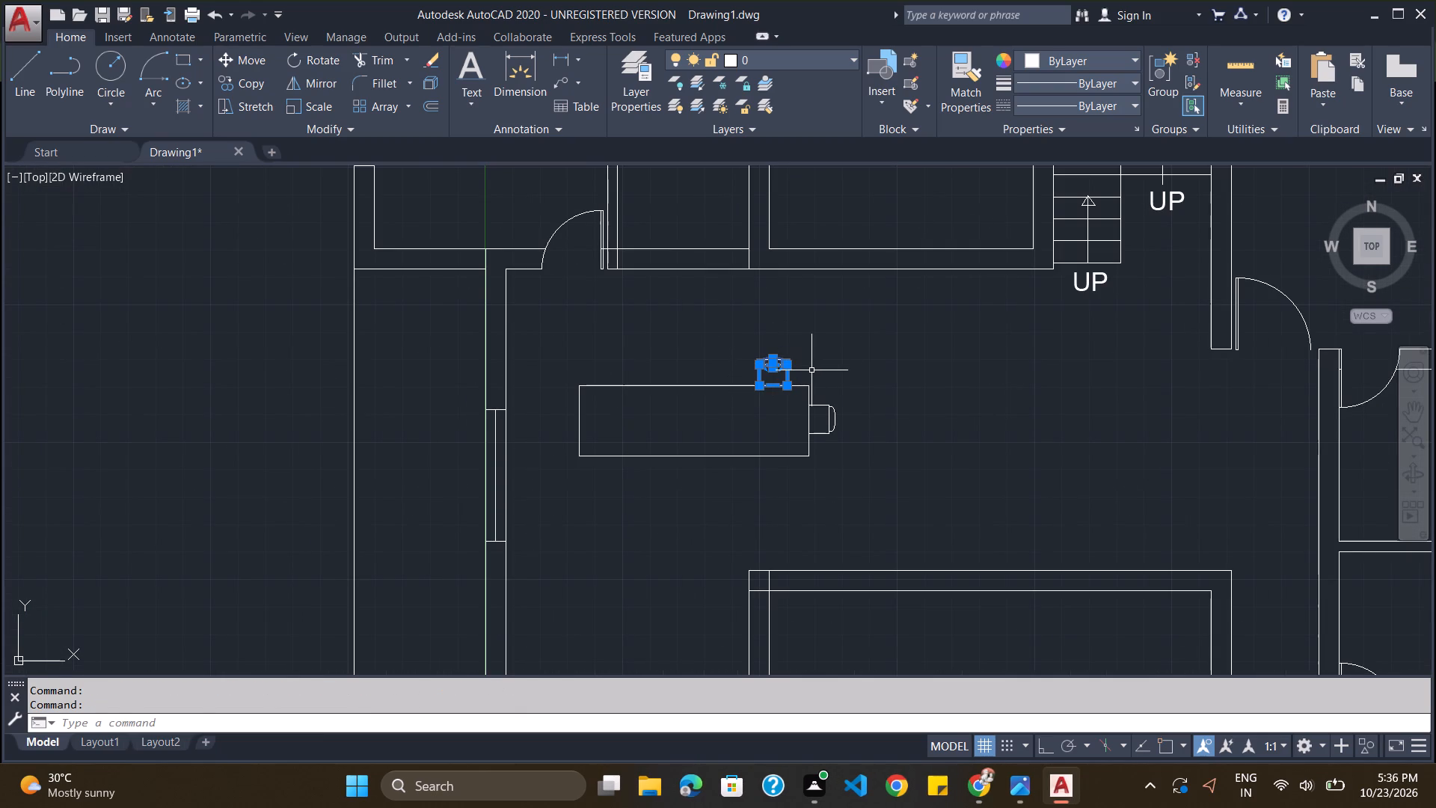
key("ctrl+c")
key("ctrl+v")
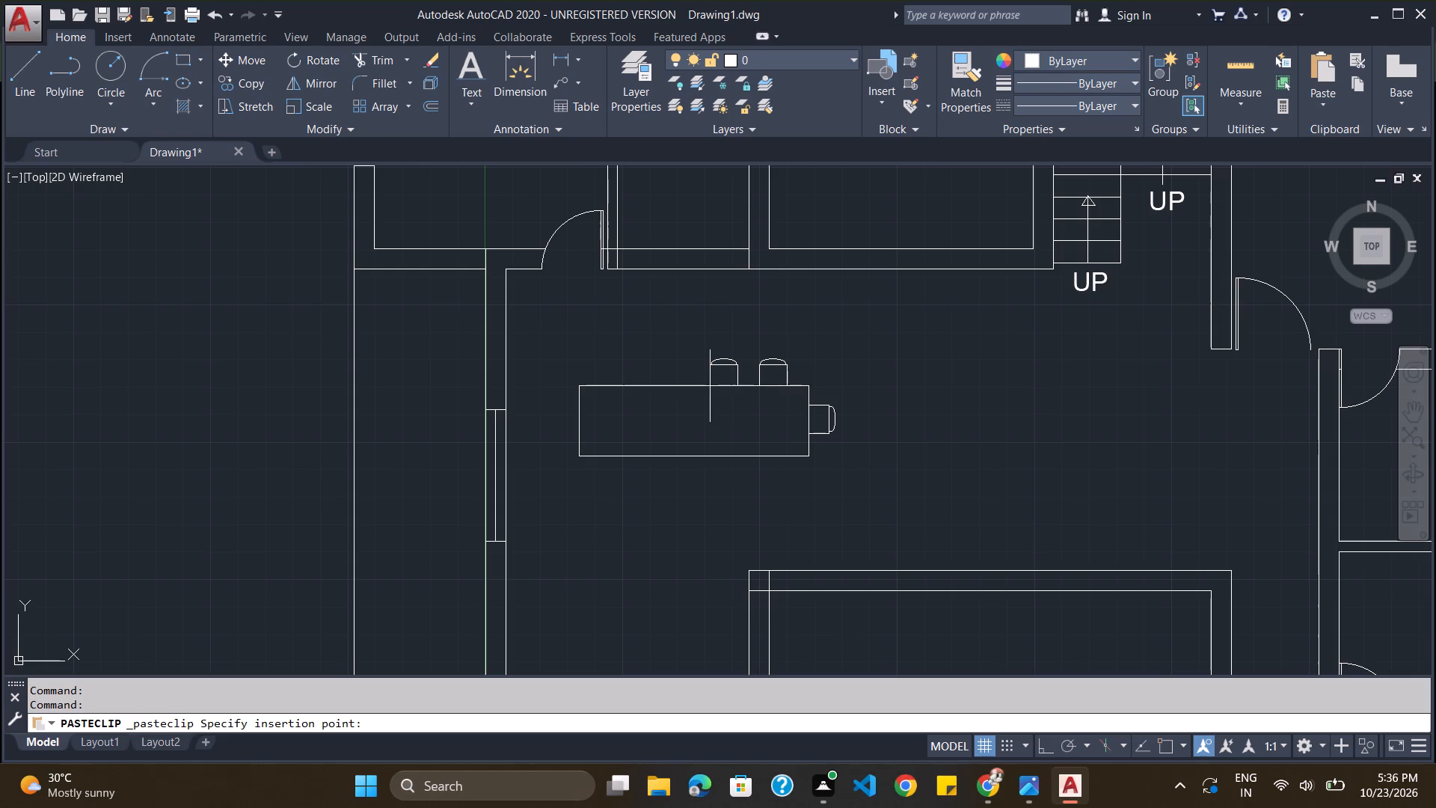
left_click(710, 386)
key("ctrl+v")
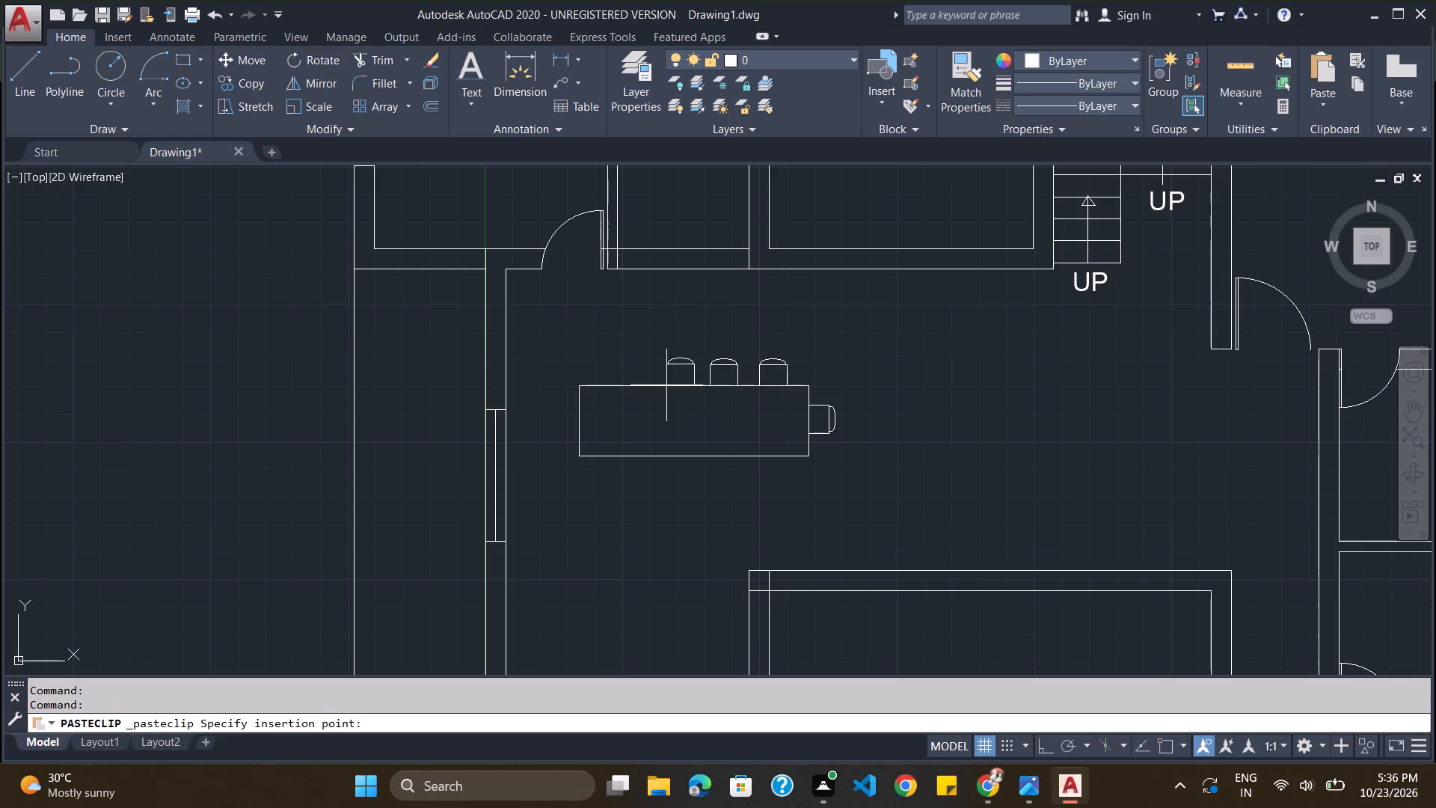
left_click(660, 386)
key("ctrl+v")
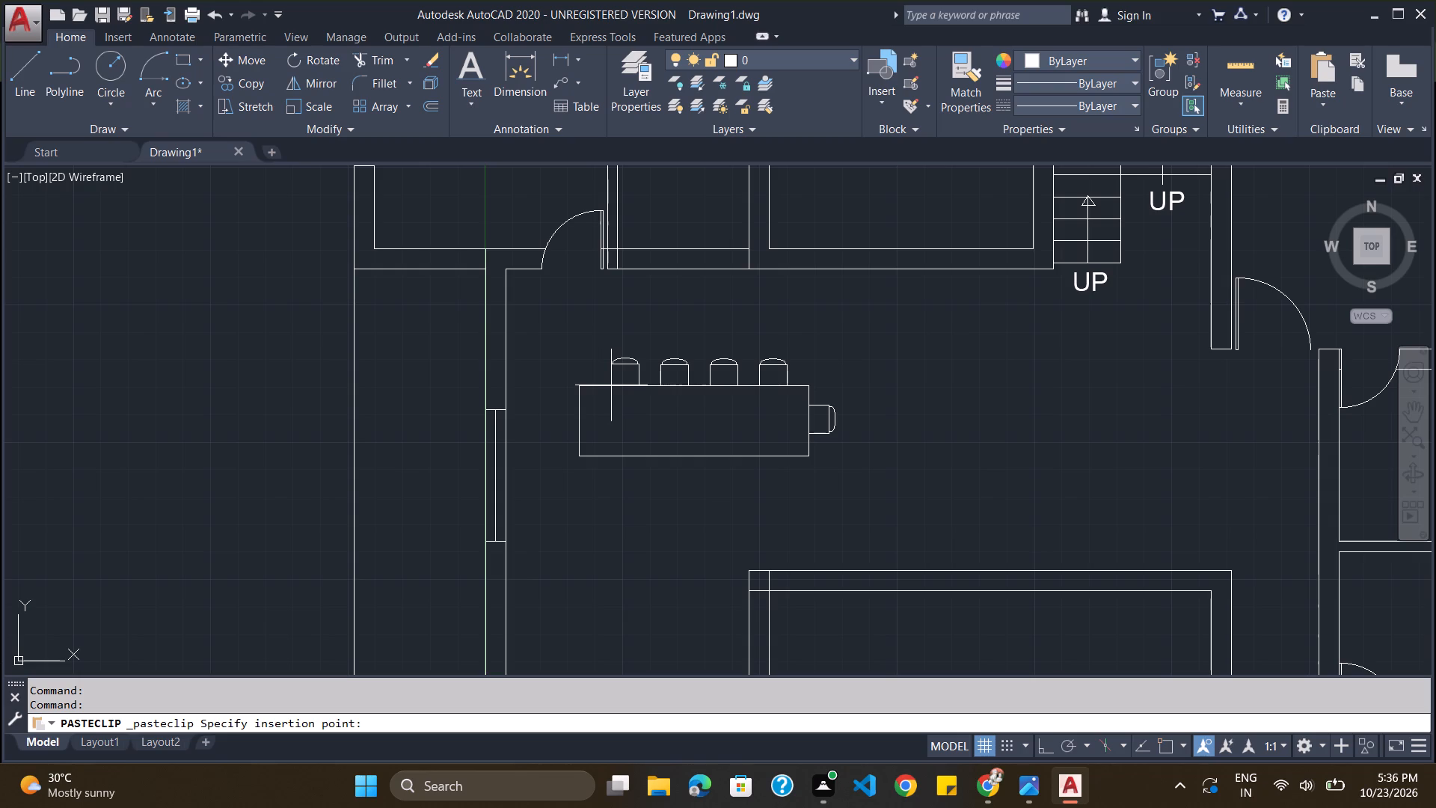
left_click(610, 386)
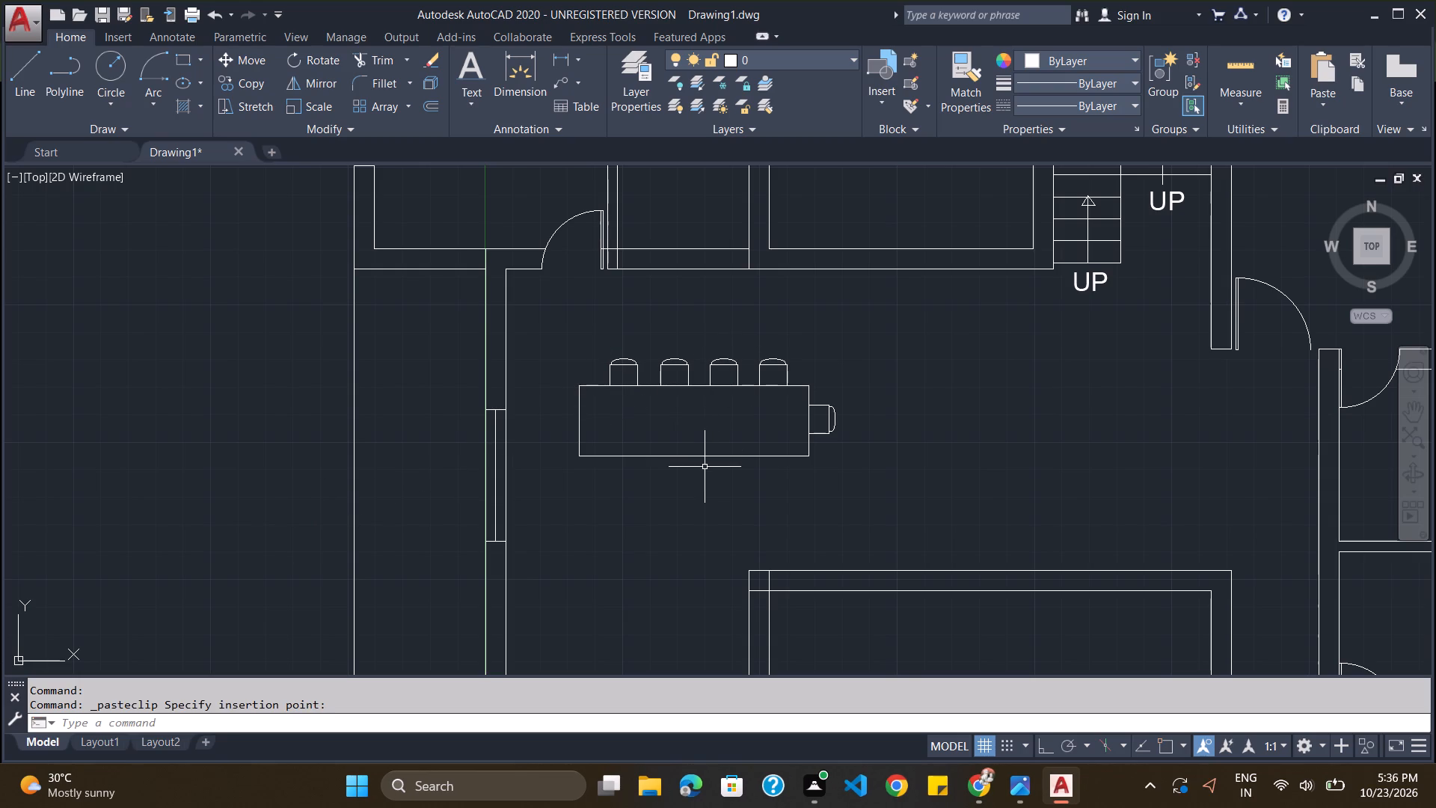
Paste another copy of the north-side chair in the open space just south of the table.
key("ctrl+v")
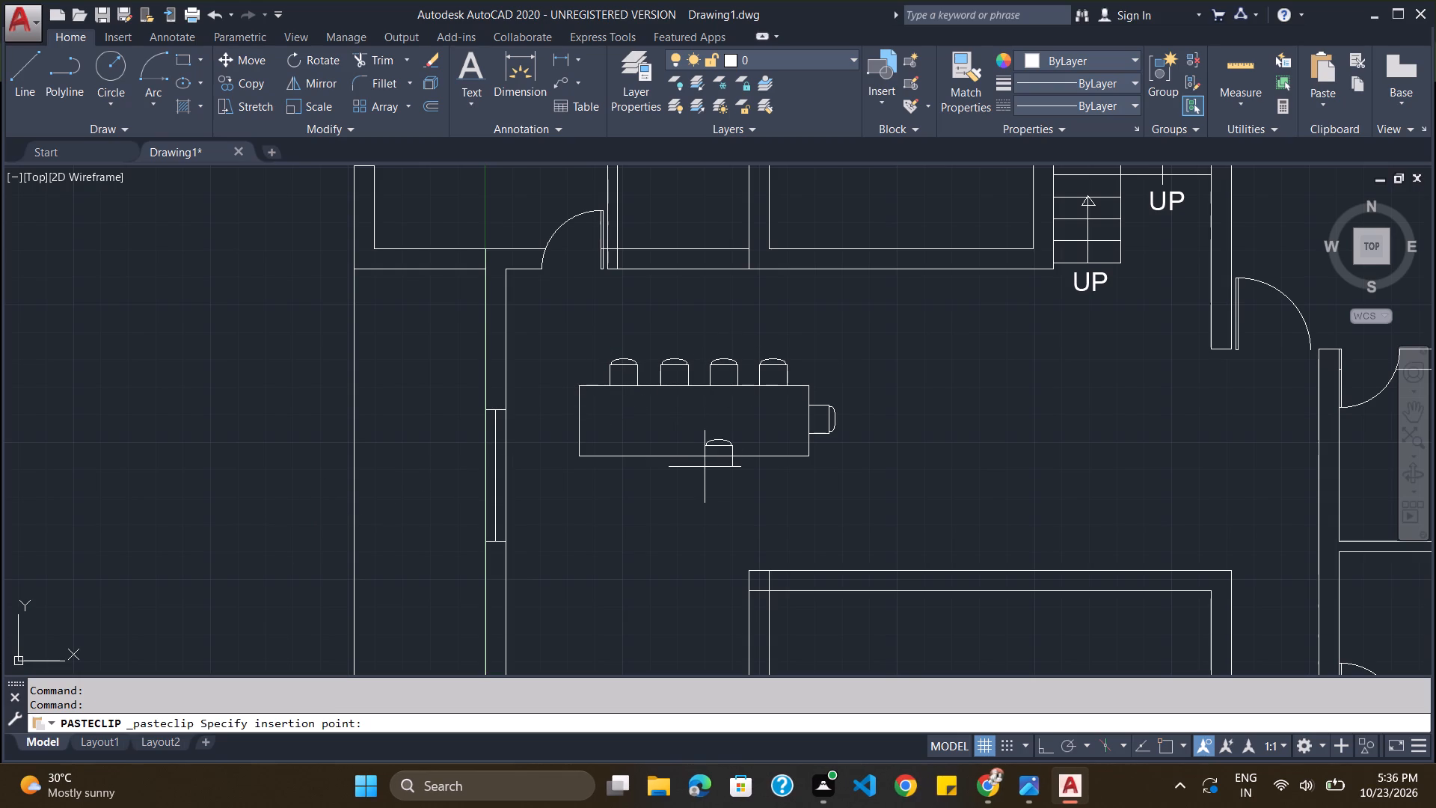
left_click(722, 497)
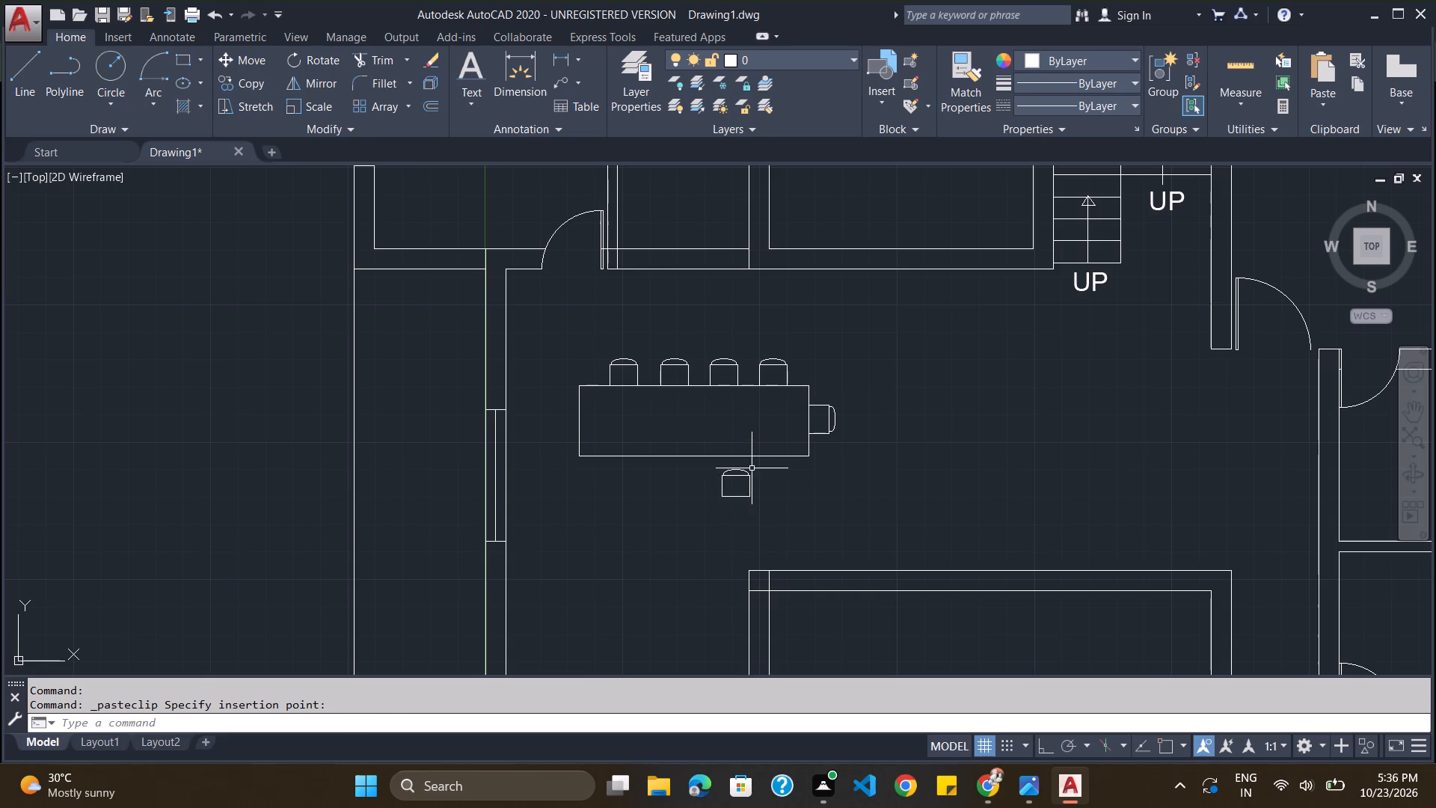
Rotate the chair south of the table 180° about its seat's southeast corner so the backrest points south.
left_click_drag(749, 467, 764, 480)
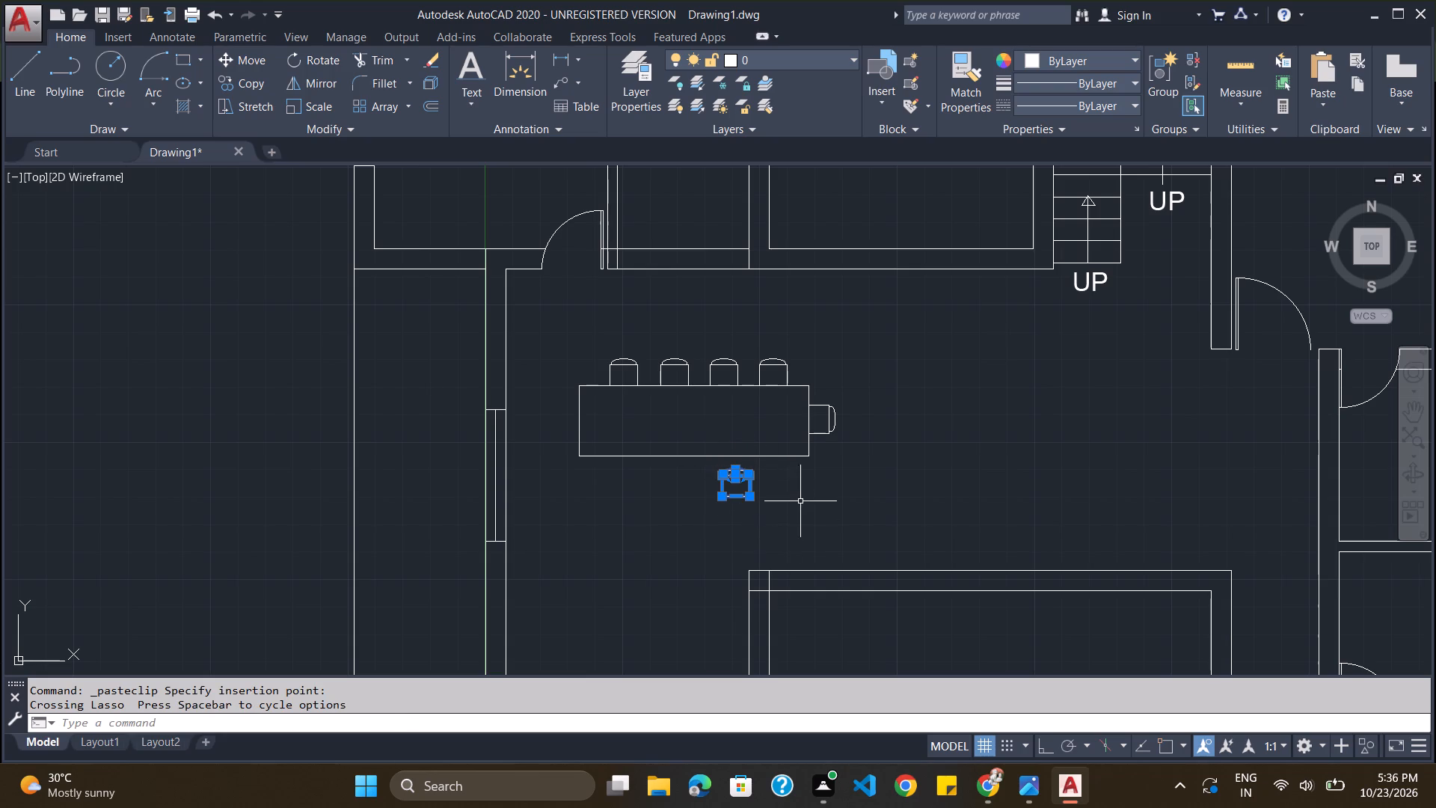
key("r")
key("o")
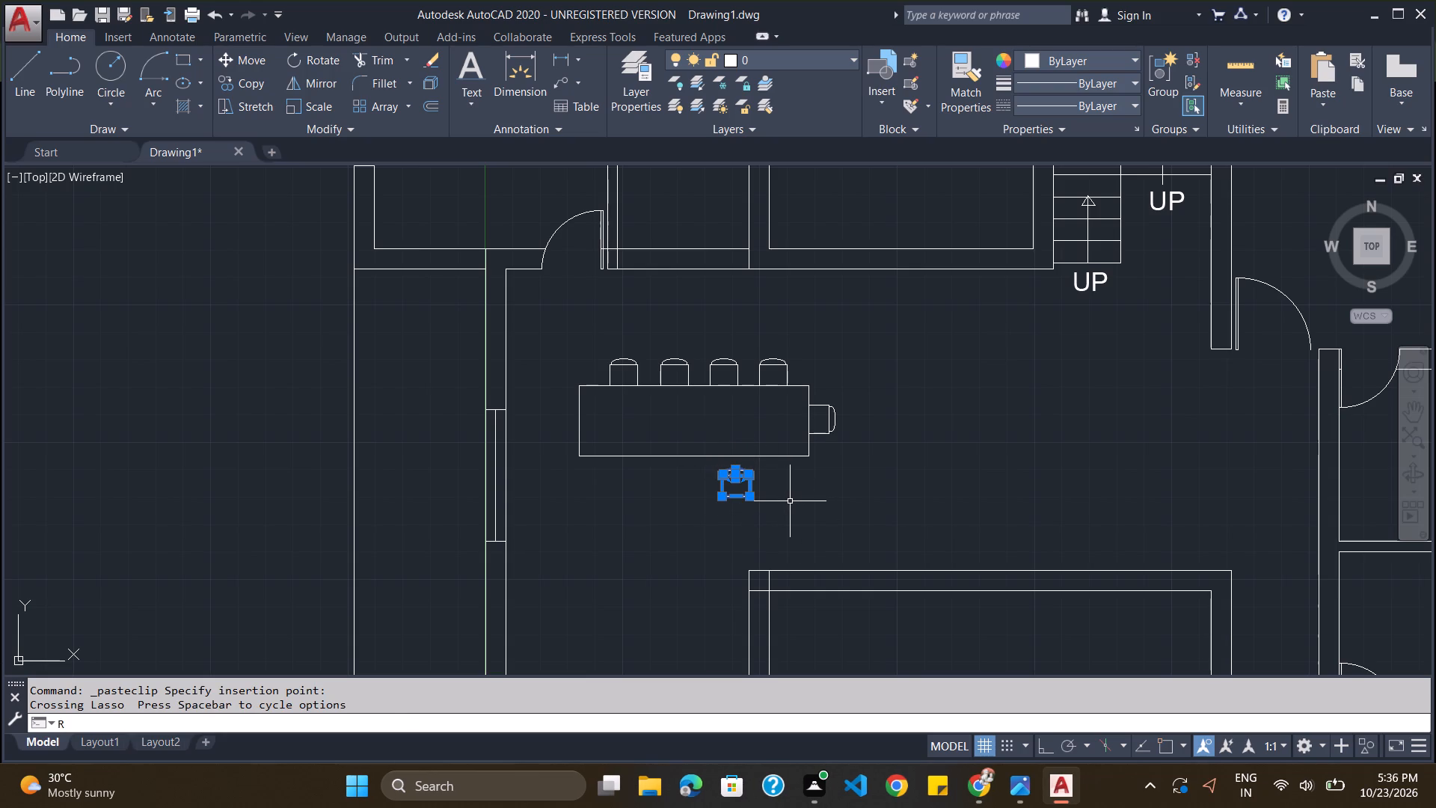
key("Return")
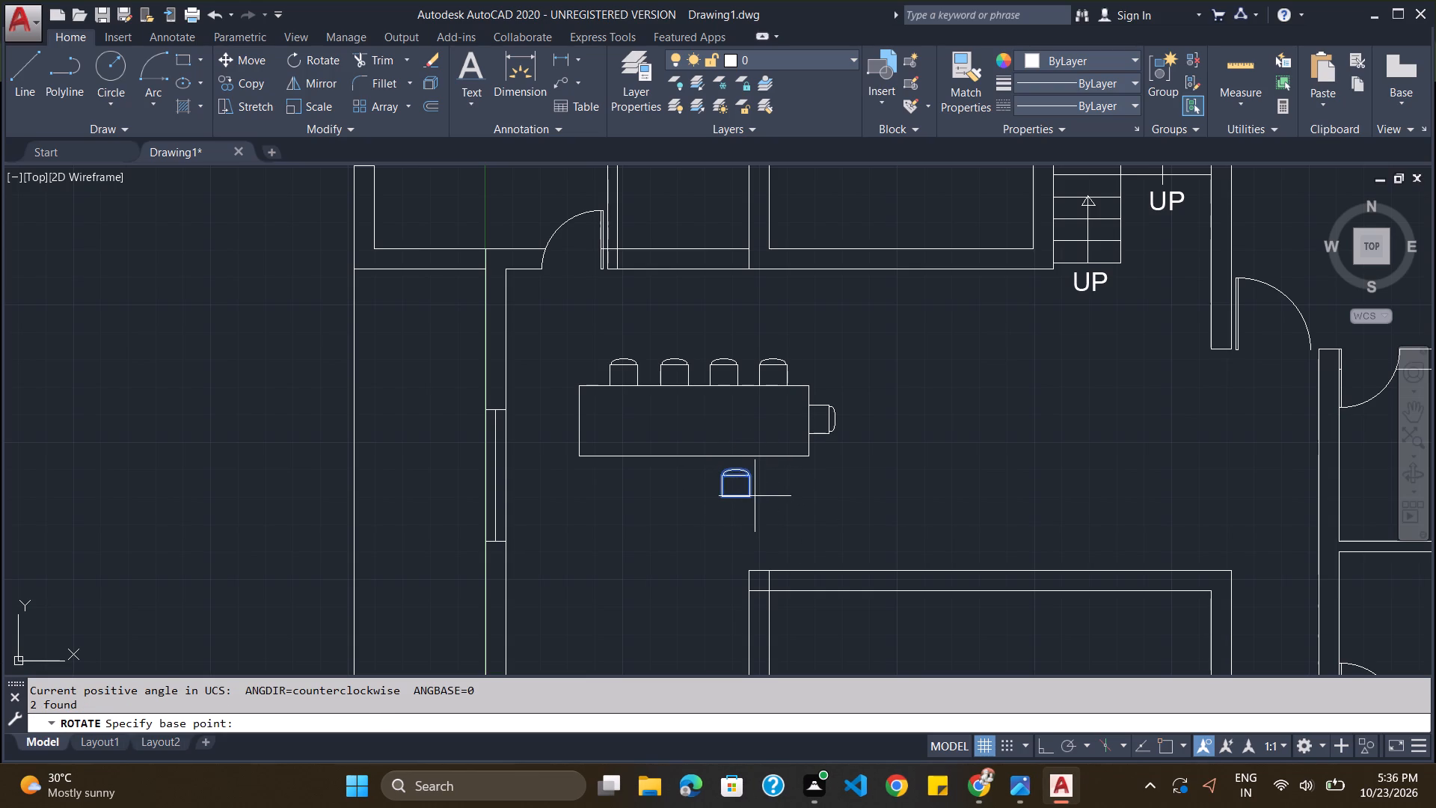
left_click(750, 497)
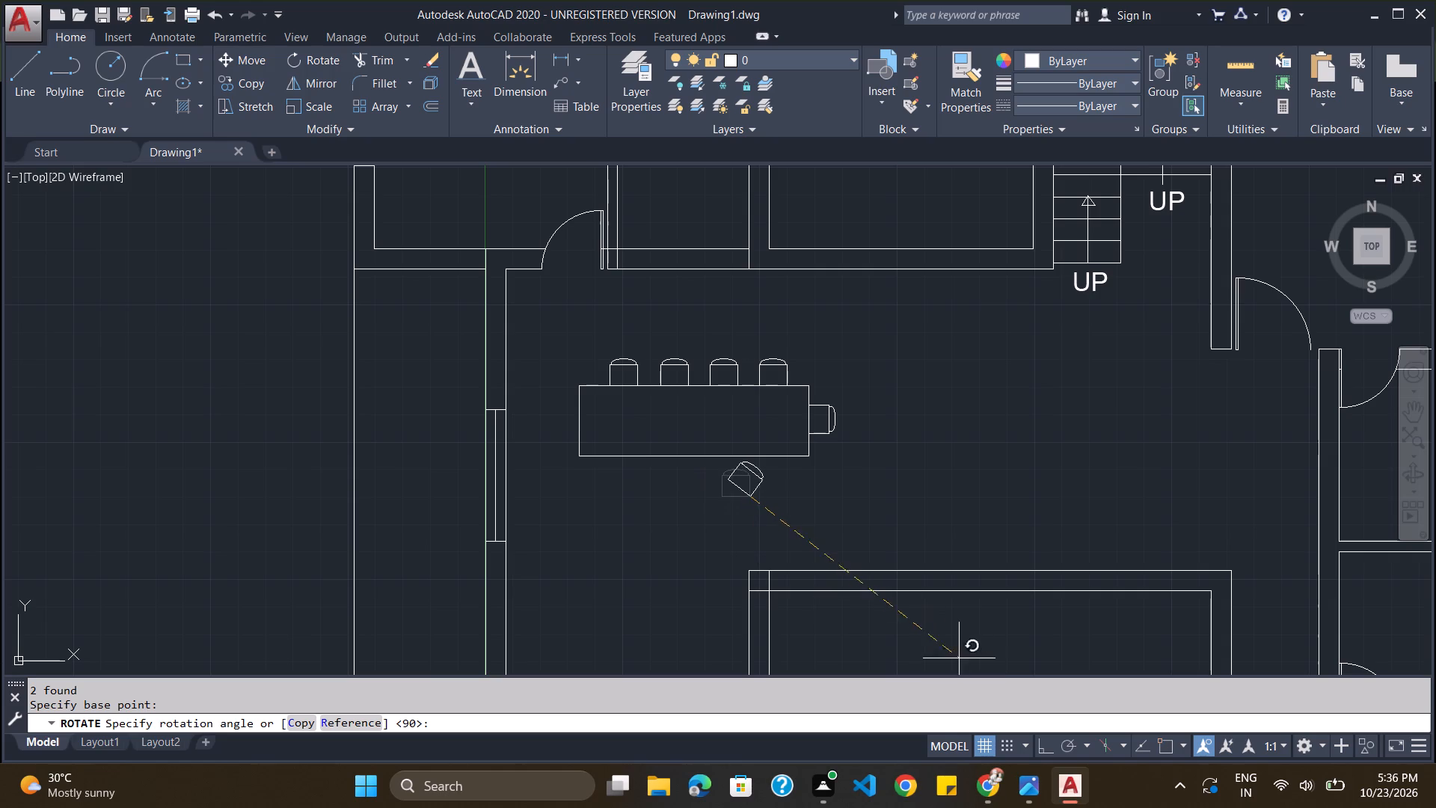
left_click(1046, 747)
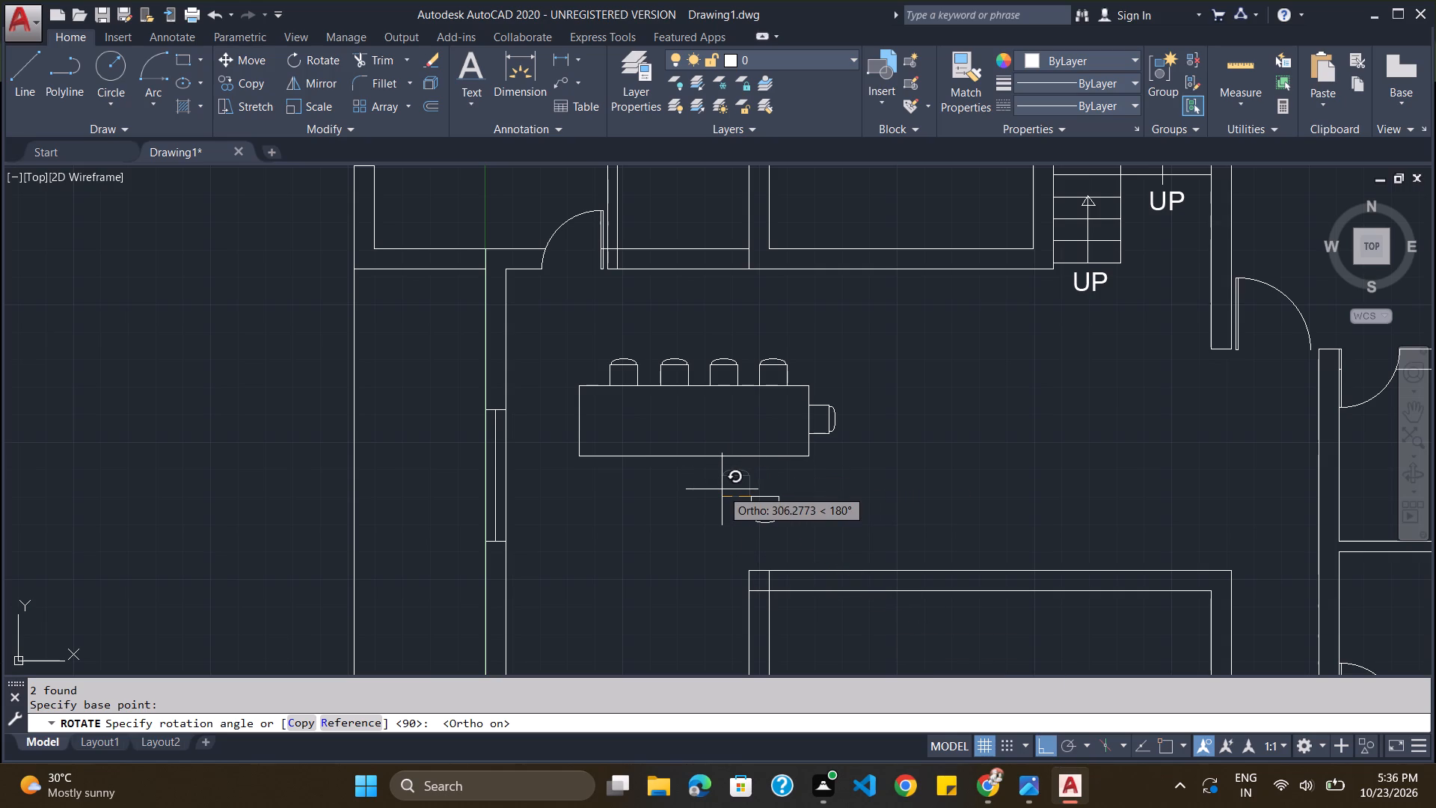
left_click(721, 491)
Move the chair south of the table by its seat's north edge onto the table's south edge, near the east end.
left_click_drag(775, 480, 773, 537)
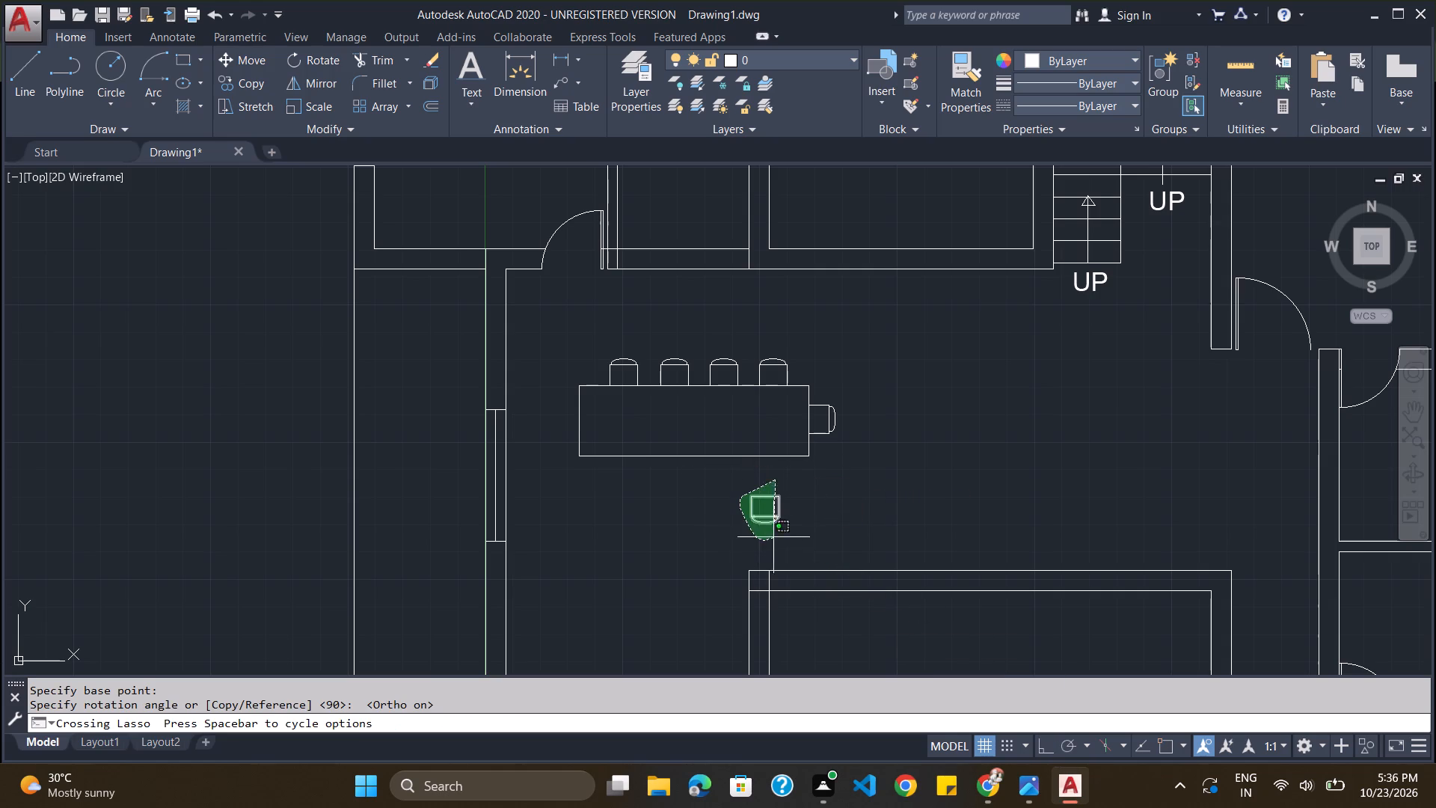
left_click_drag(773, 537, 786, 487)
key("comma")
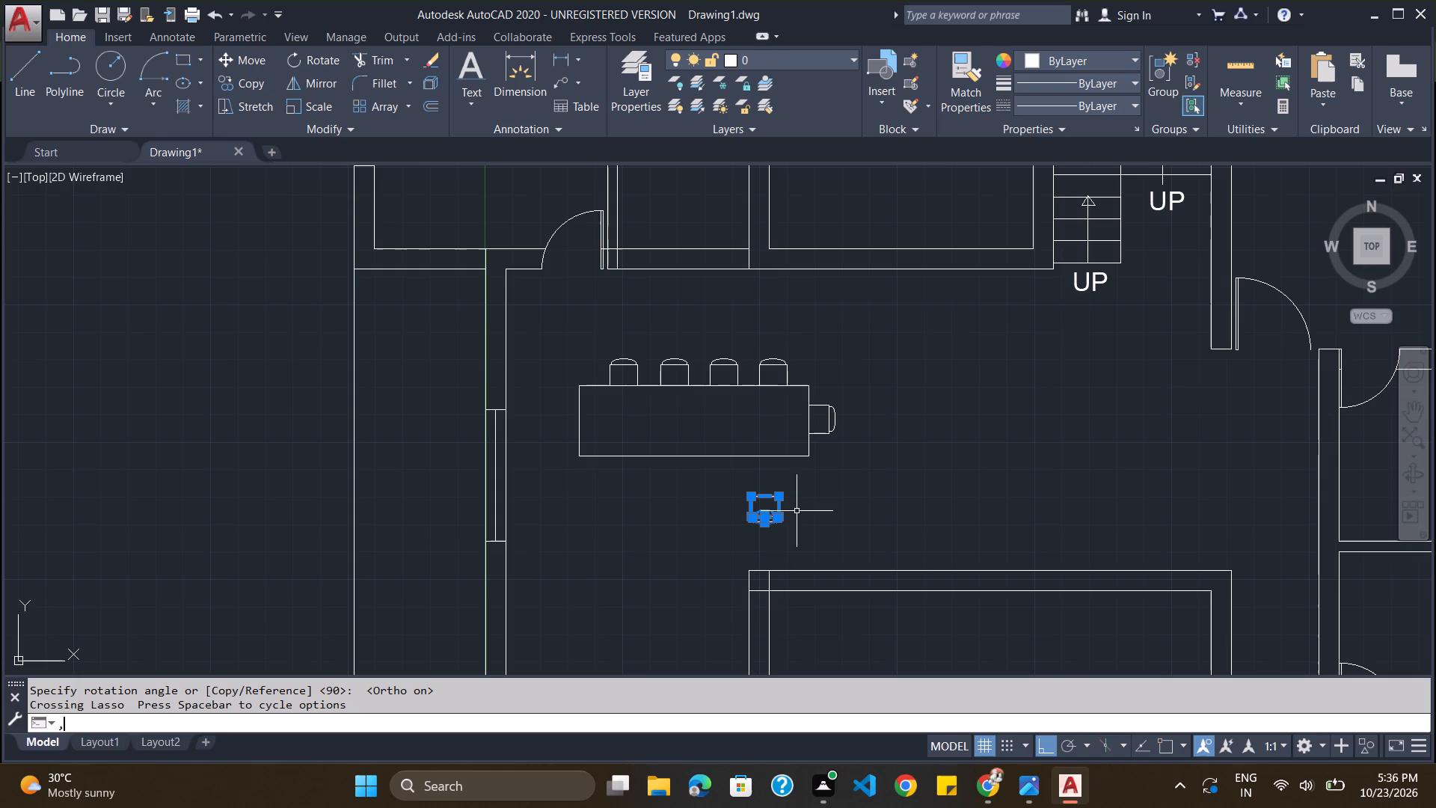
key("BackSpace")
key("m")
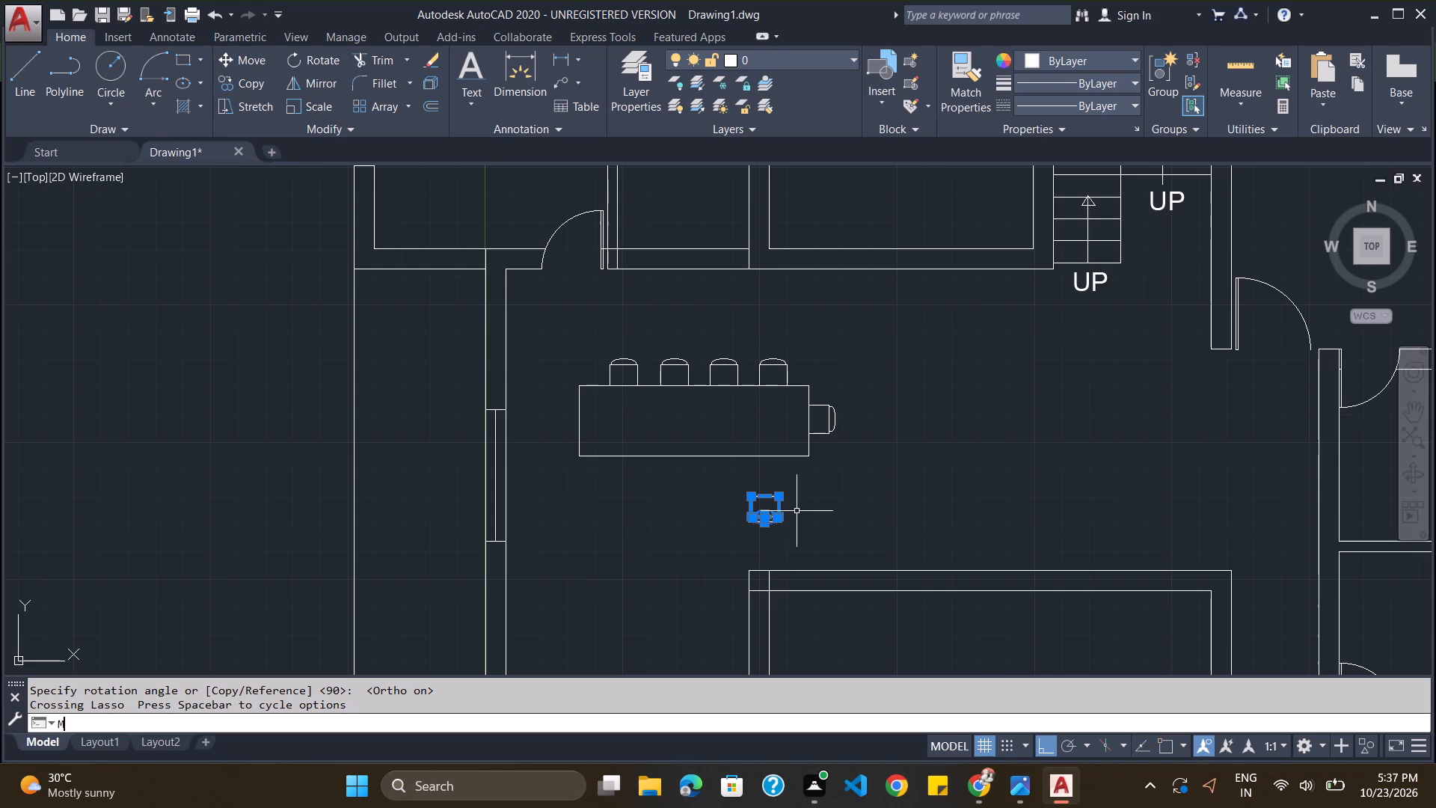
key("Return")
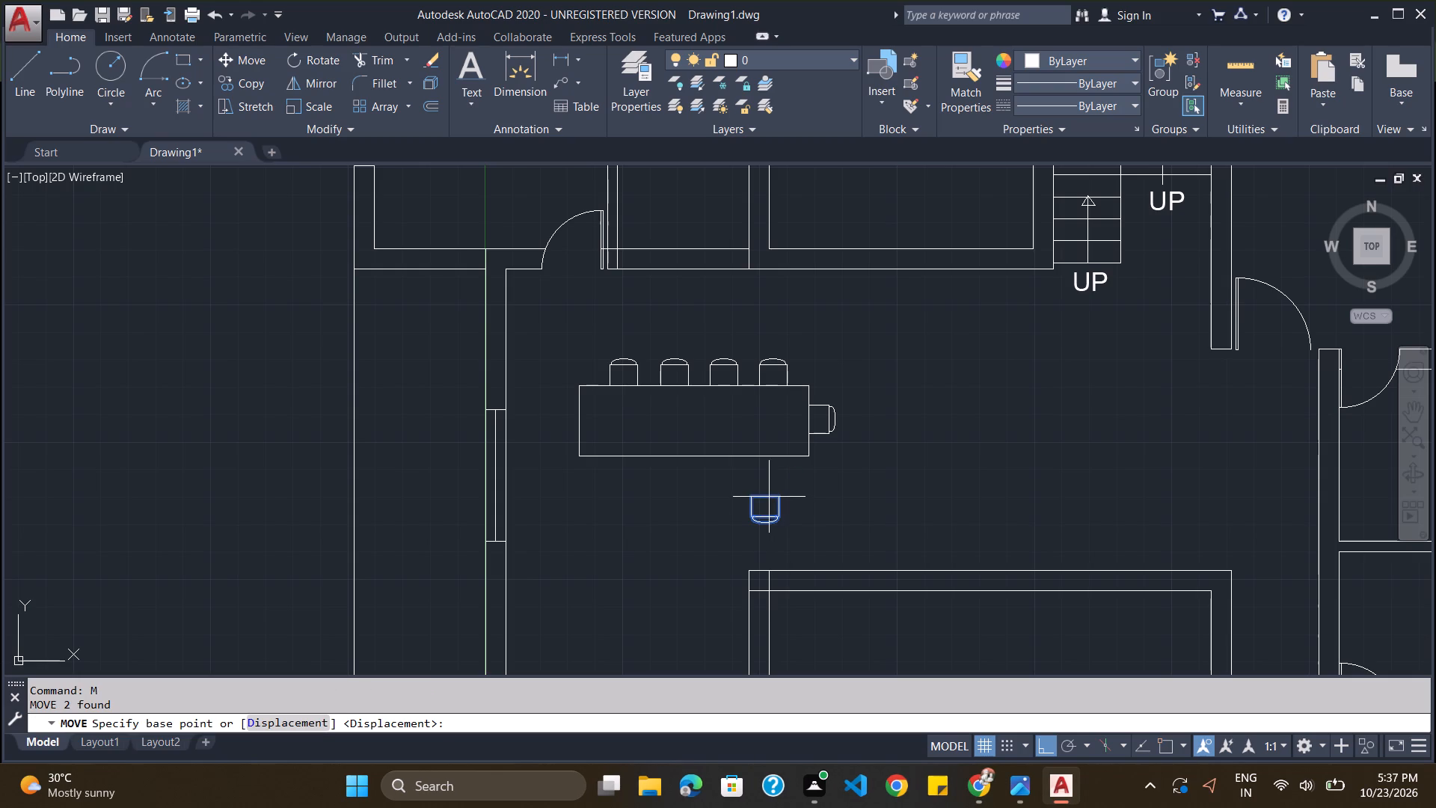
left_click(768, 497)
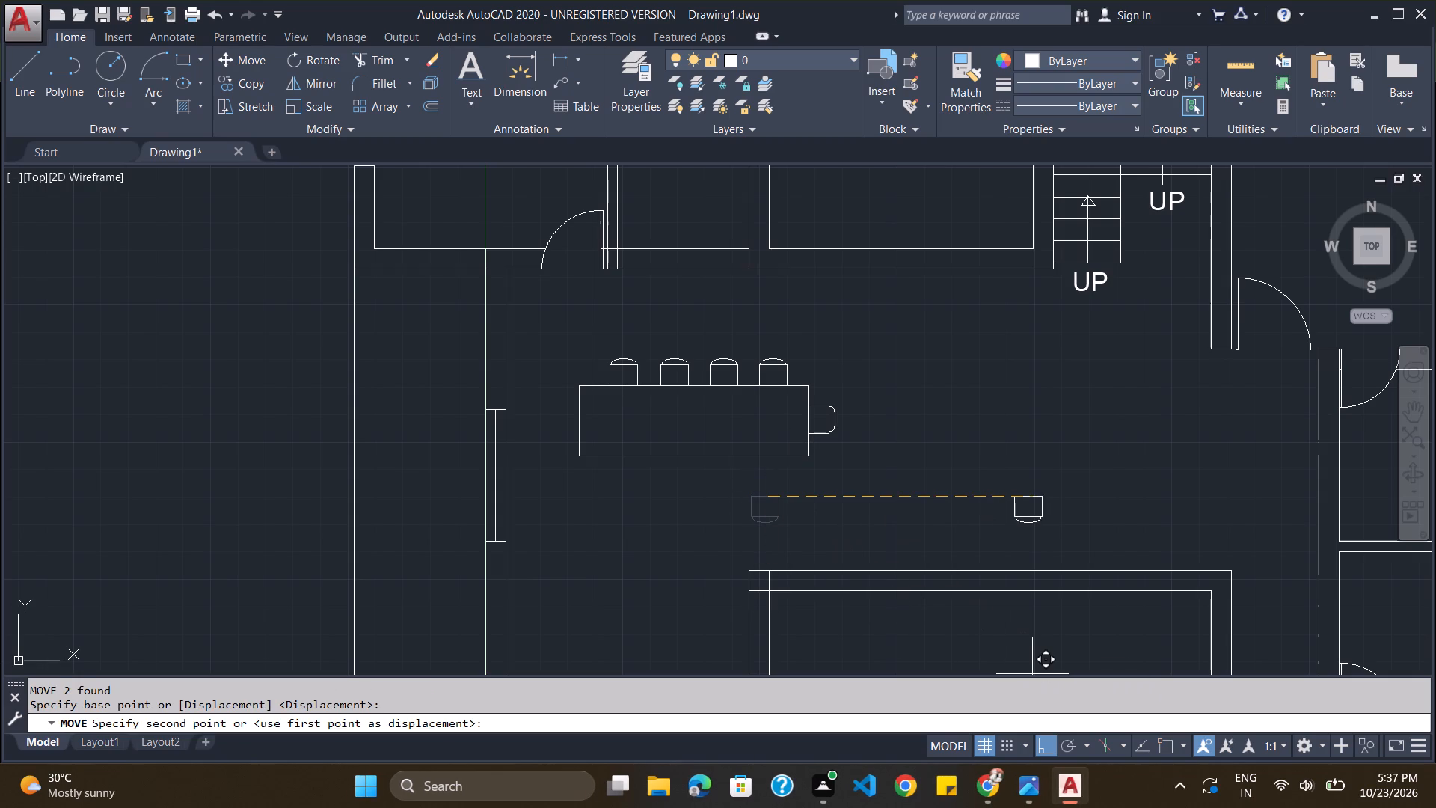
left_click(1048, 742)
scroll(781, 463, "up", 2)
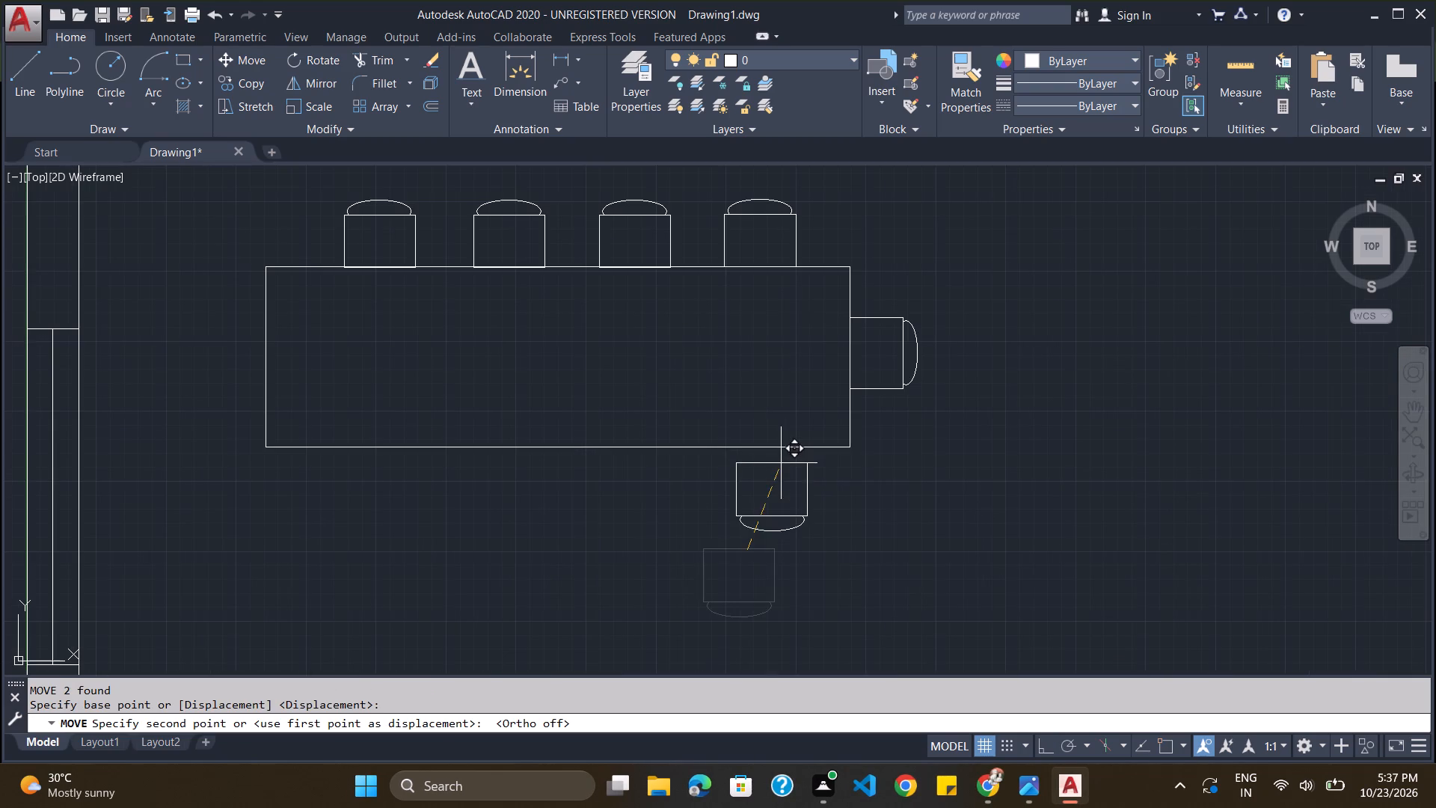
left_click(773, 447)
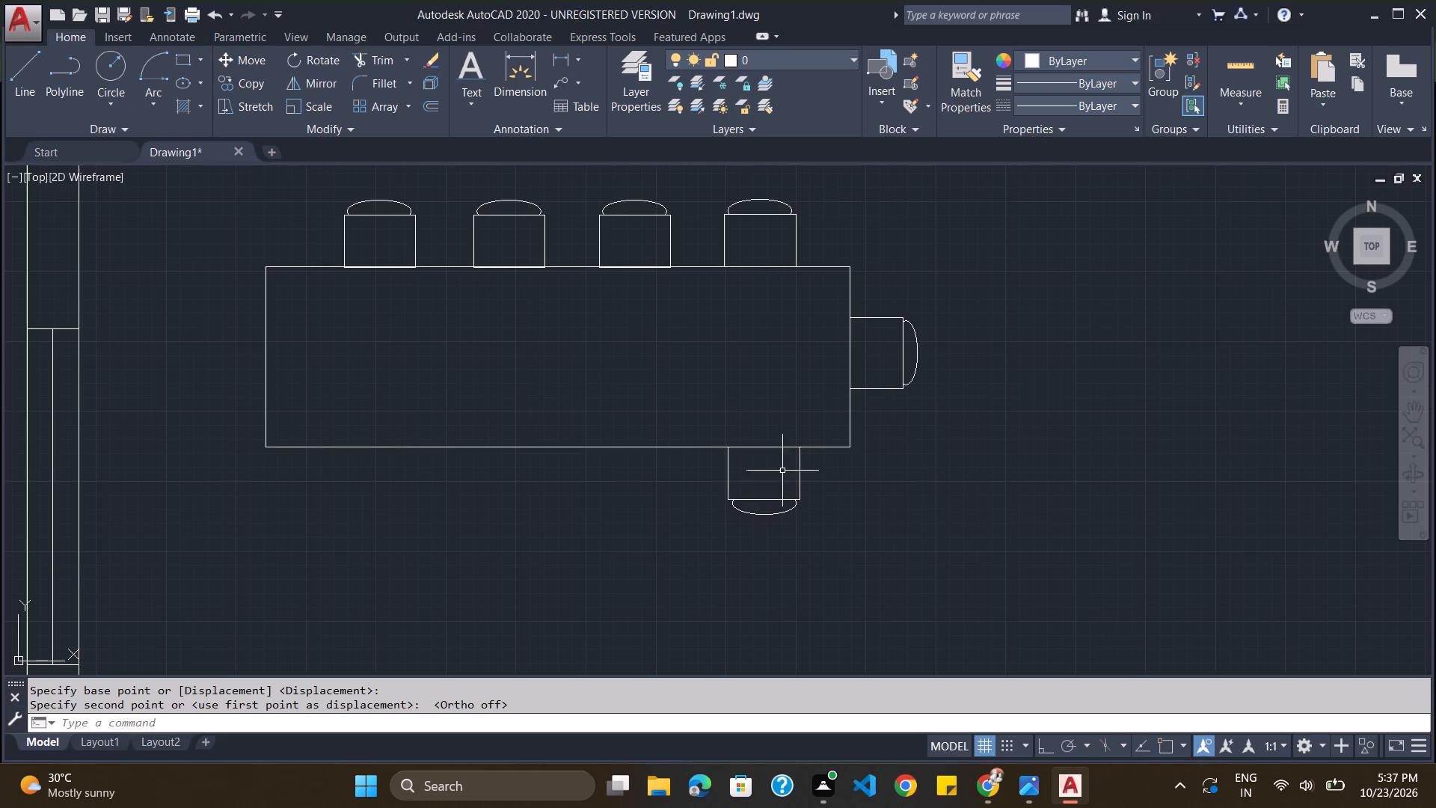
Copy the south-side chair and paste three more westward along the table's south edge, roughly opposite the north-side chairs.
left_click(800, 474)
left_click(767, 516)
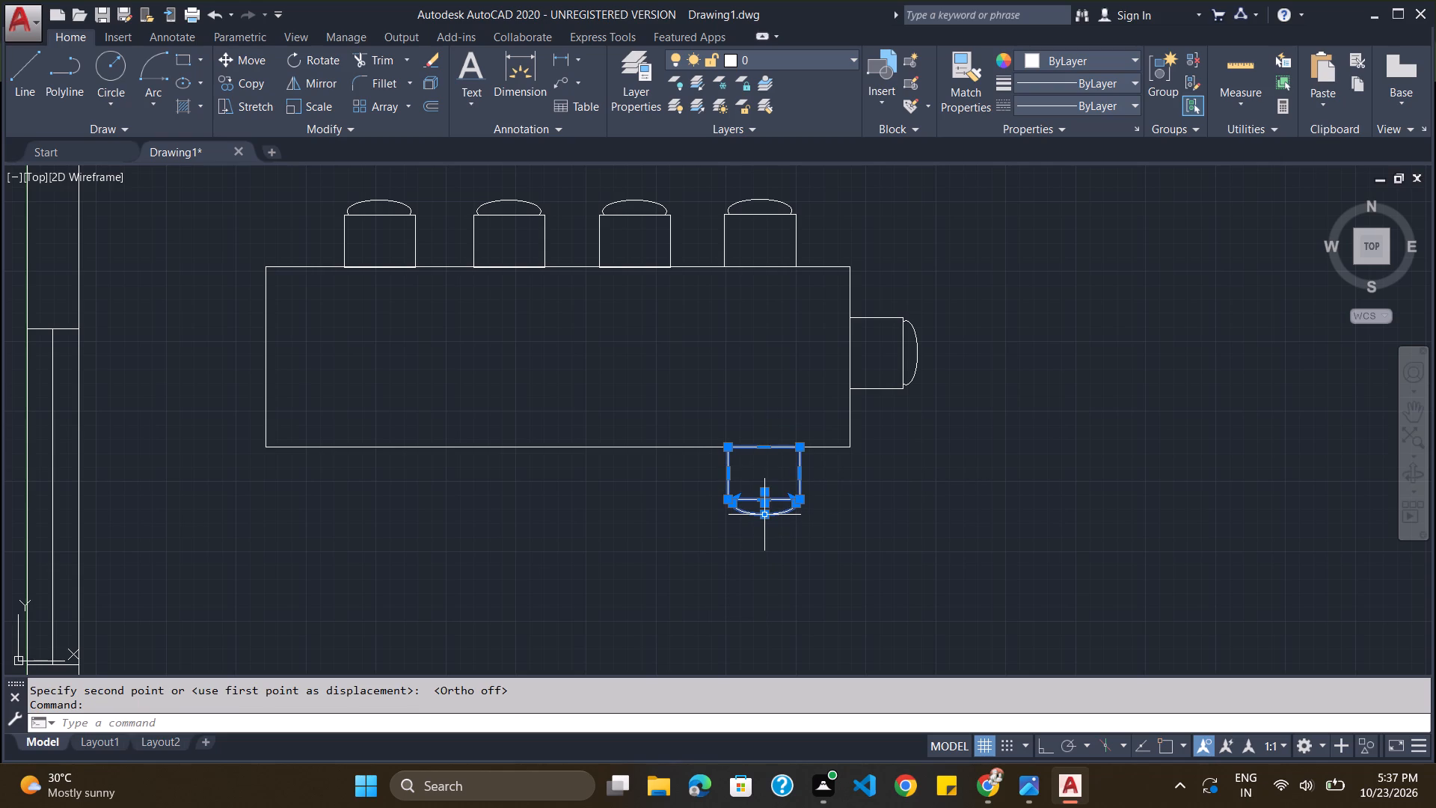
key("ctrl+c")
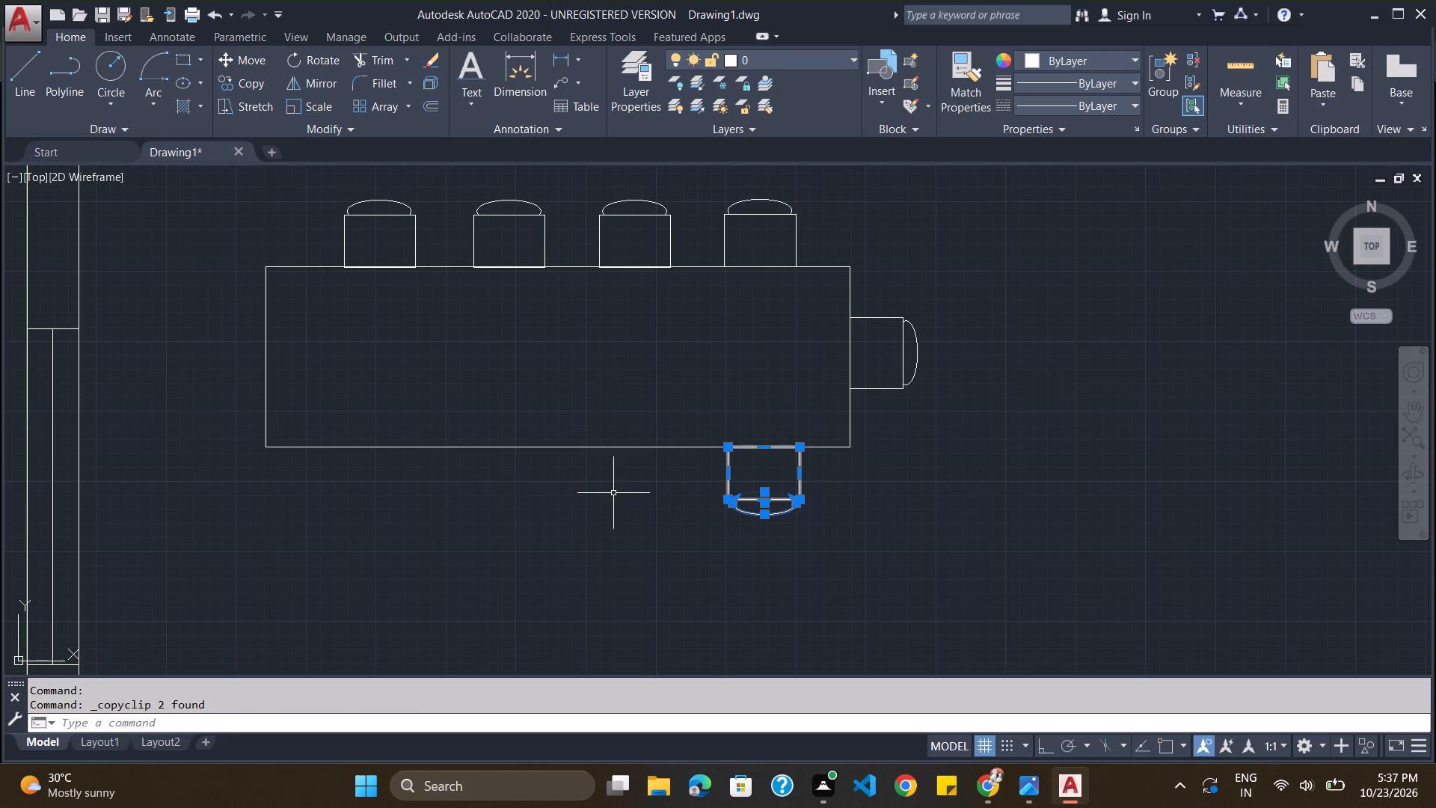
key("ctrl+v")
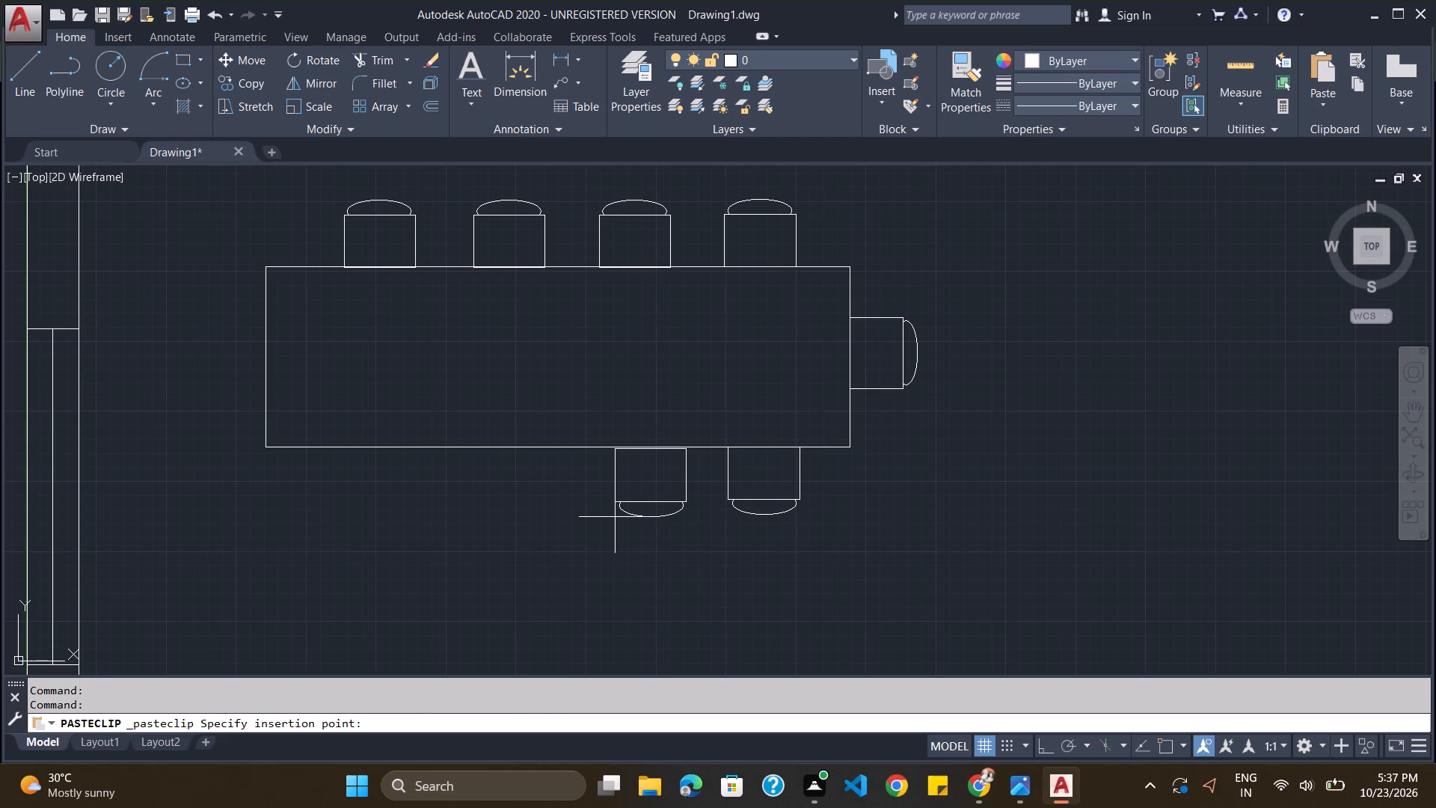
left_click(615, 515)
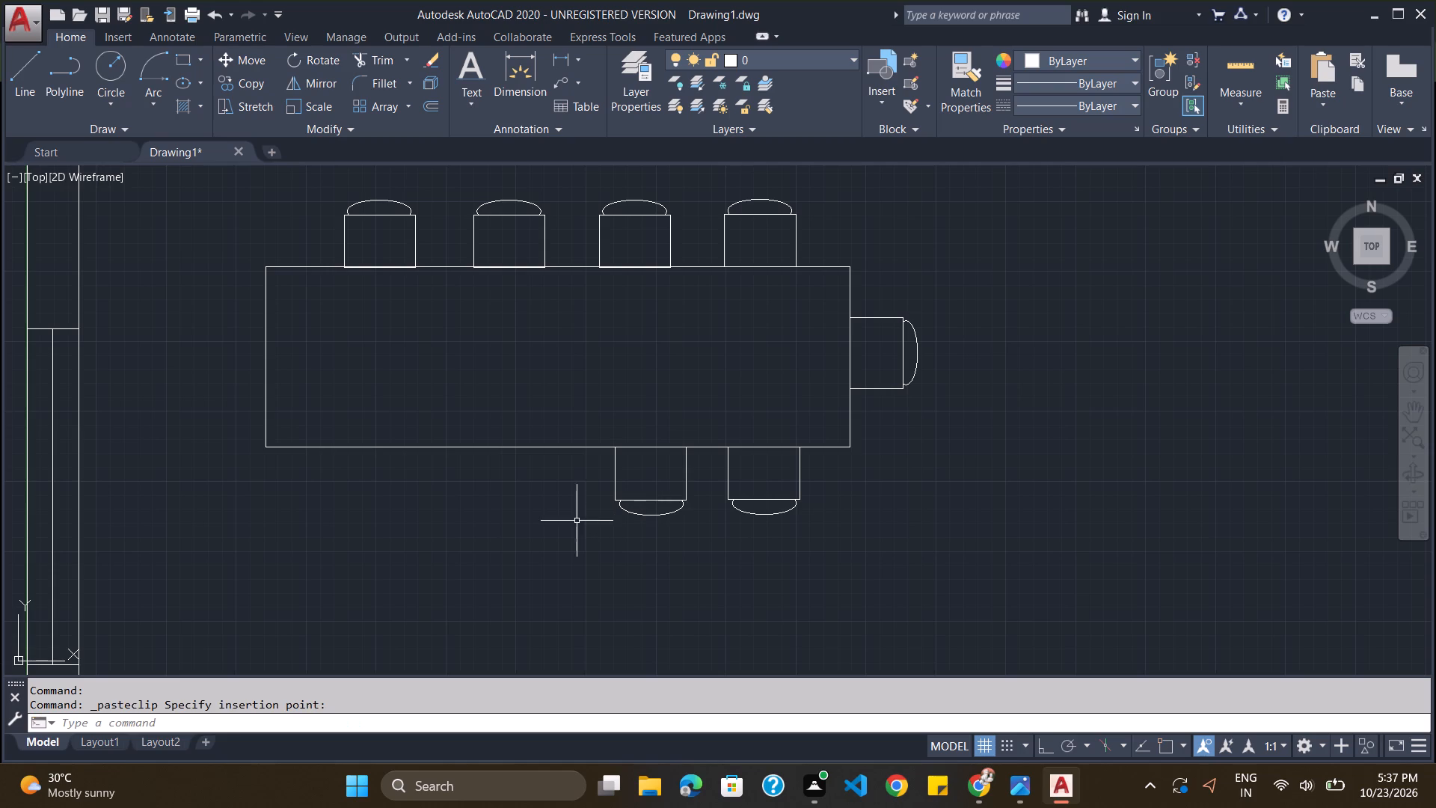
key("ctrl+v")
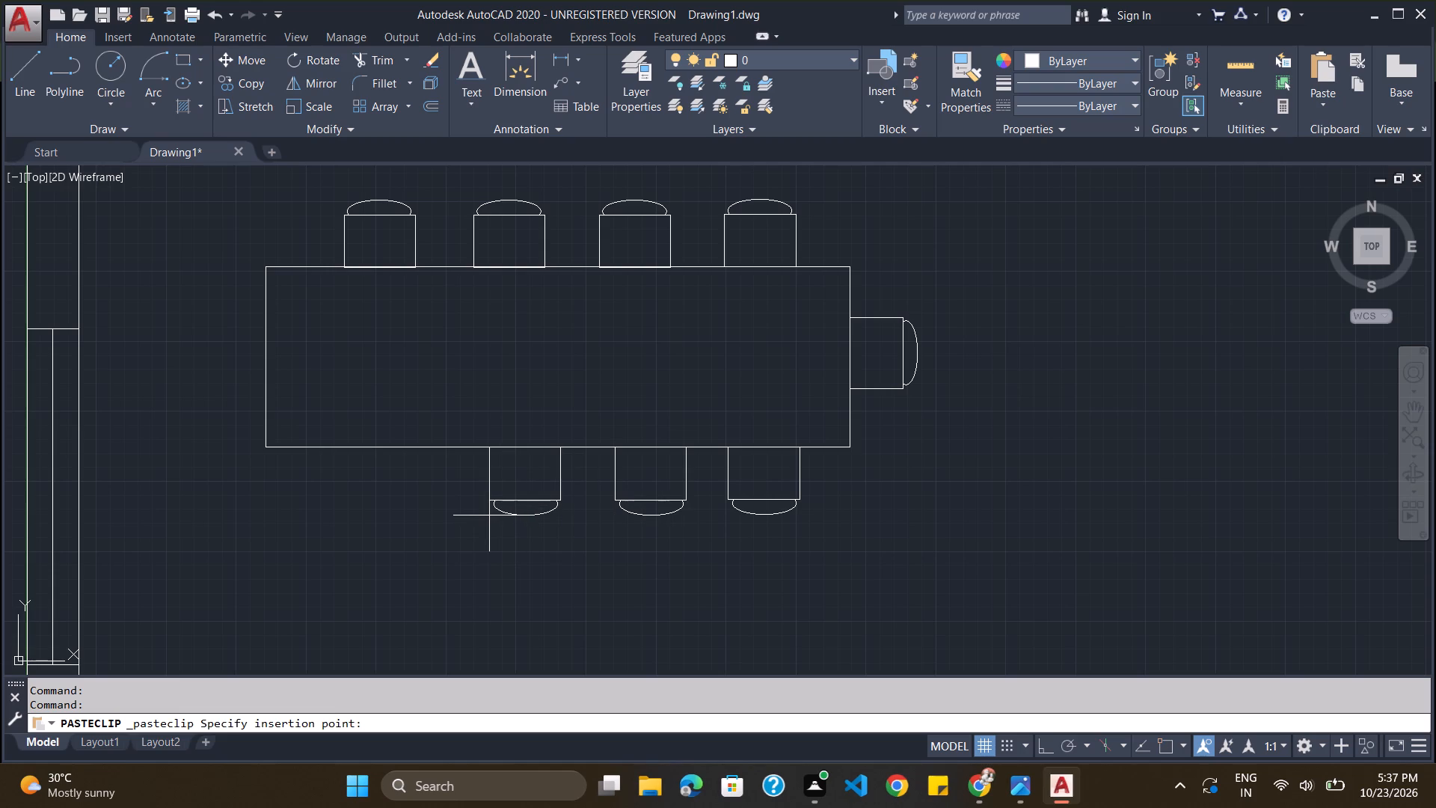
left_click(485, 515)
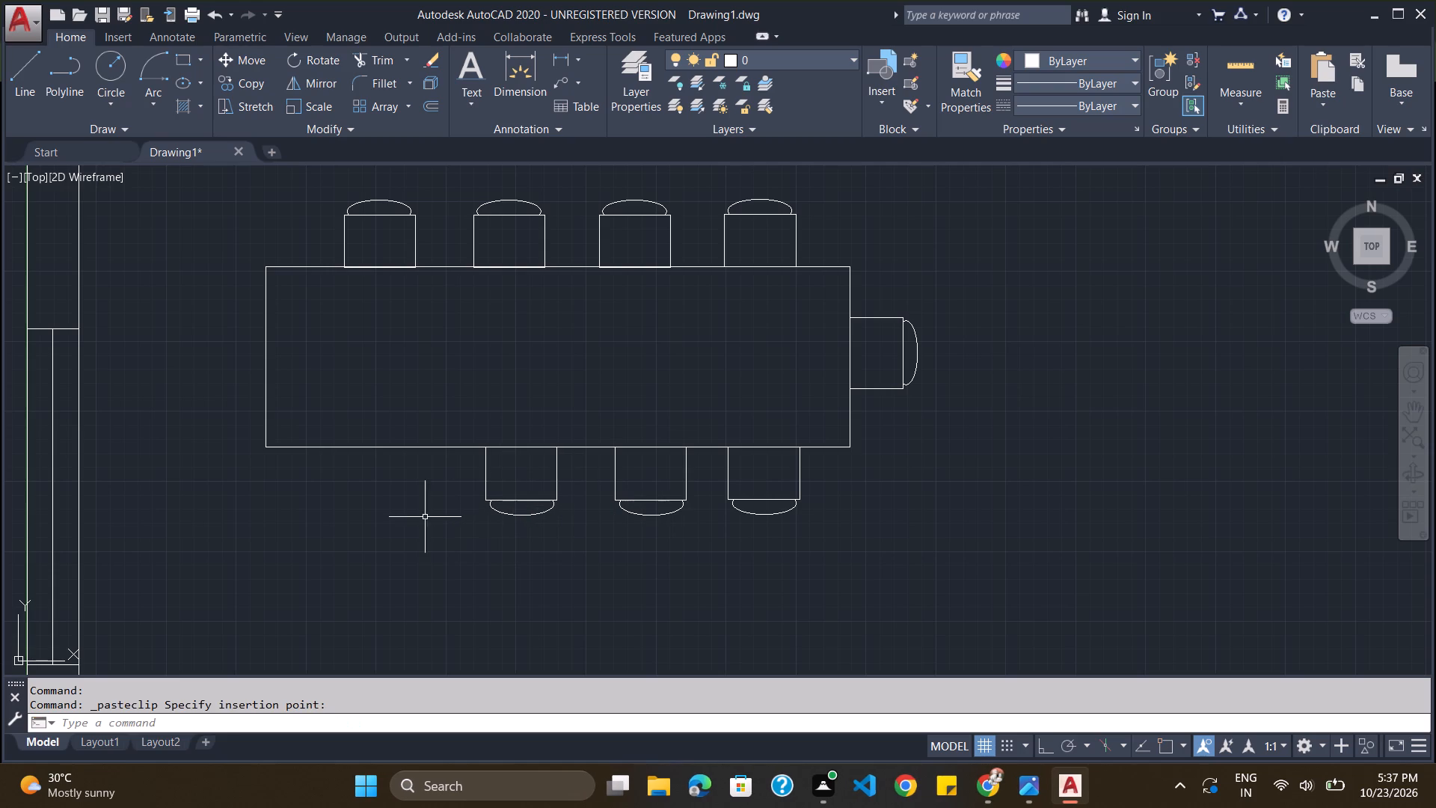
key("ctrl+v")
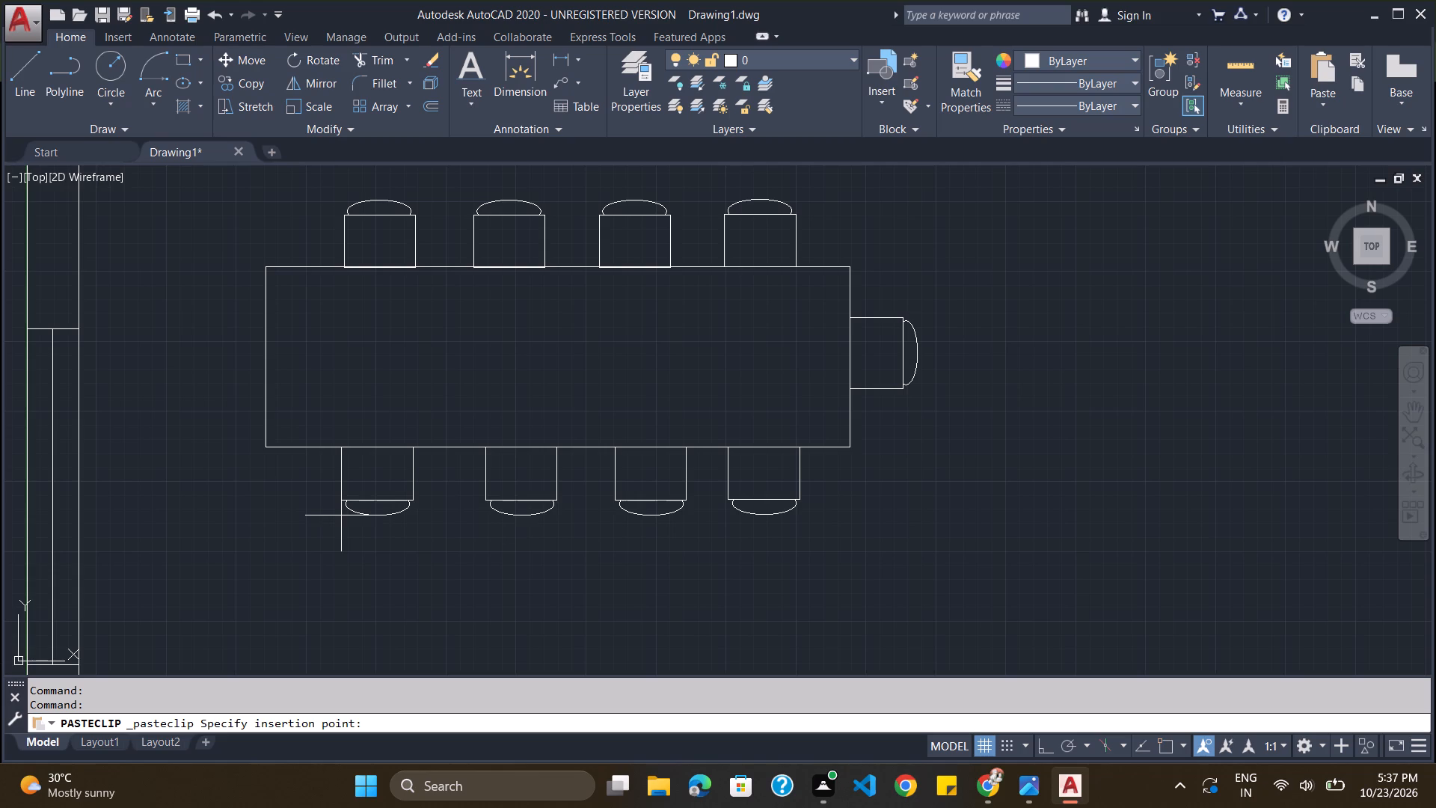
left_click(347, 515)
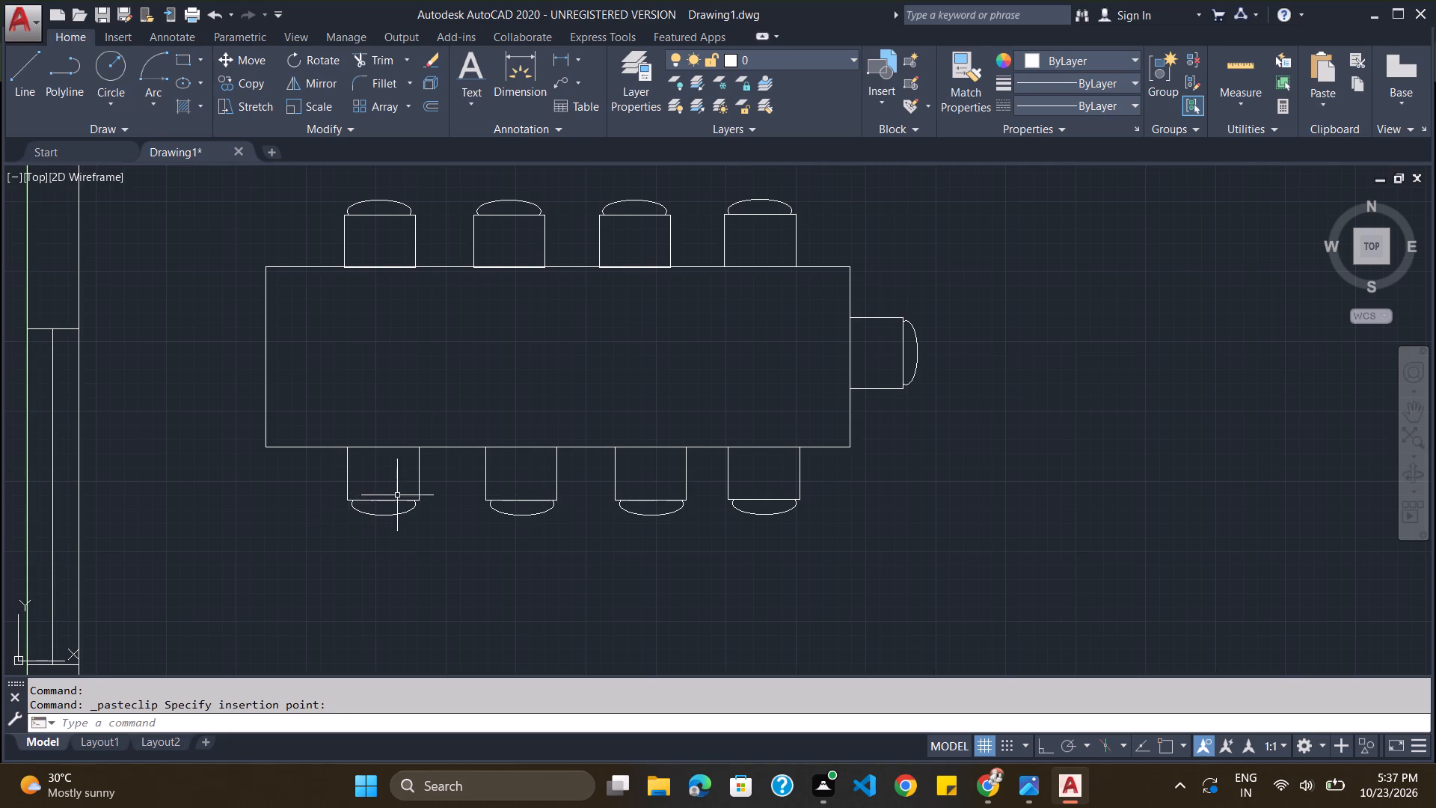
Paste another copy of the south-side chair in the gap between the table's west end and the window wall.
scroll(397, 495, "down", 2)
scroll(331, 441, "up", 1)
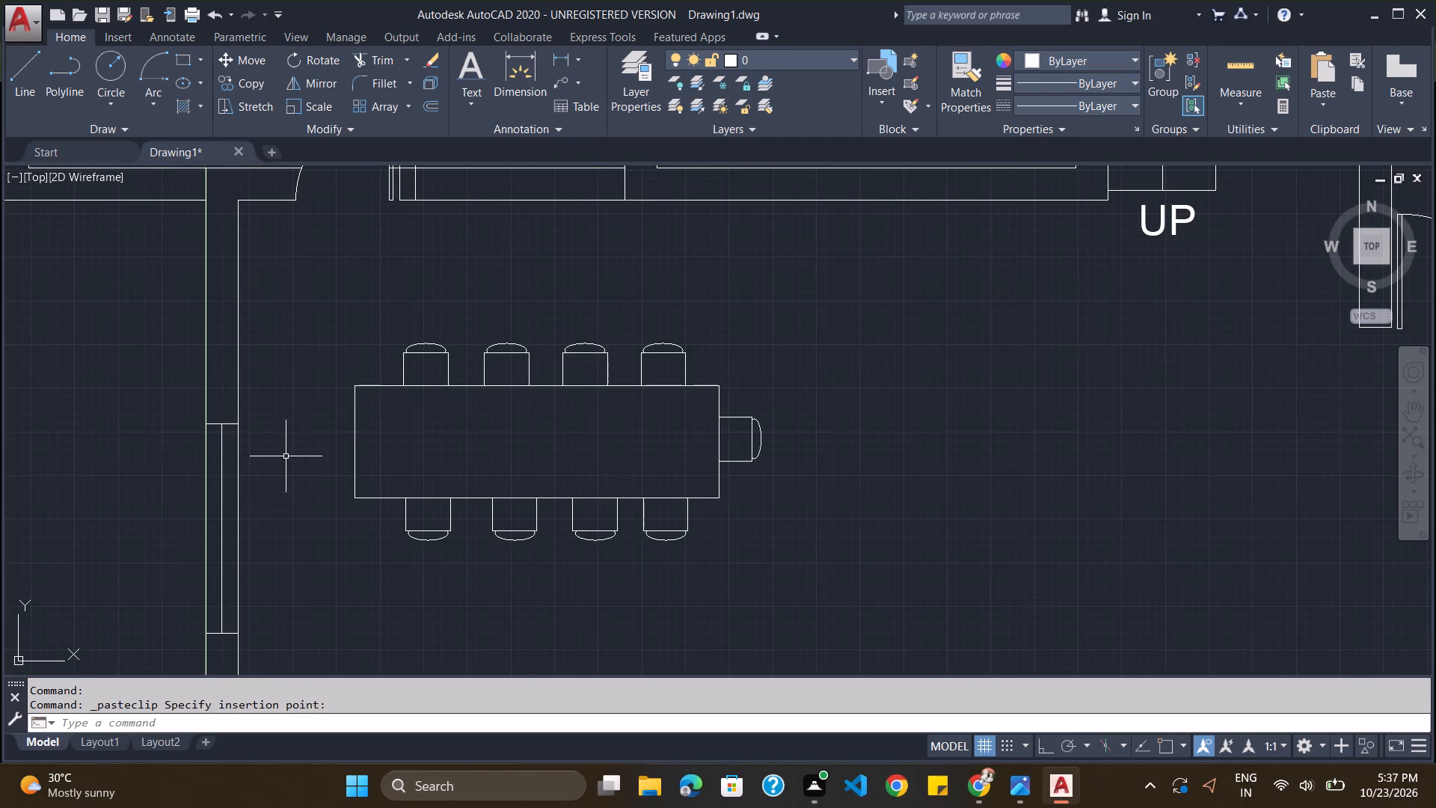
key("ctrl+v")
left_click(272, 481)
Rotate the chair west of the table 90° clockwise about its seat's northeast corner so the backrest points west.
left_click_drag(295, 423, 332, 447)
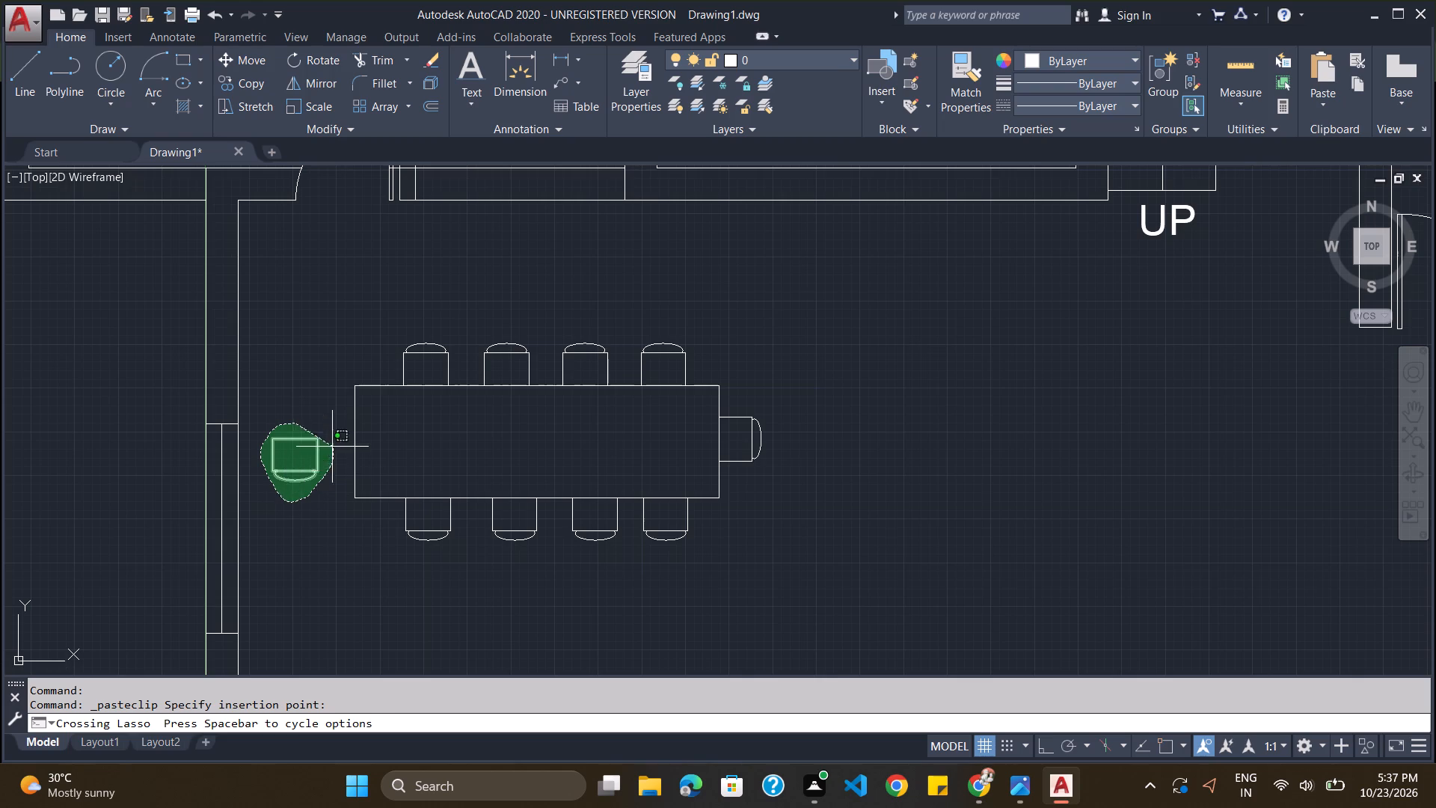
left_click_drag(332, 447, 308, 413)
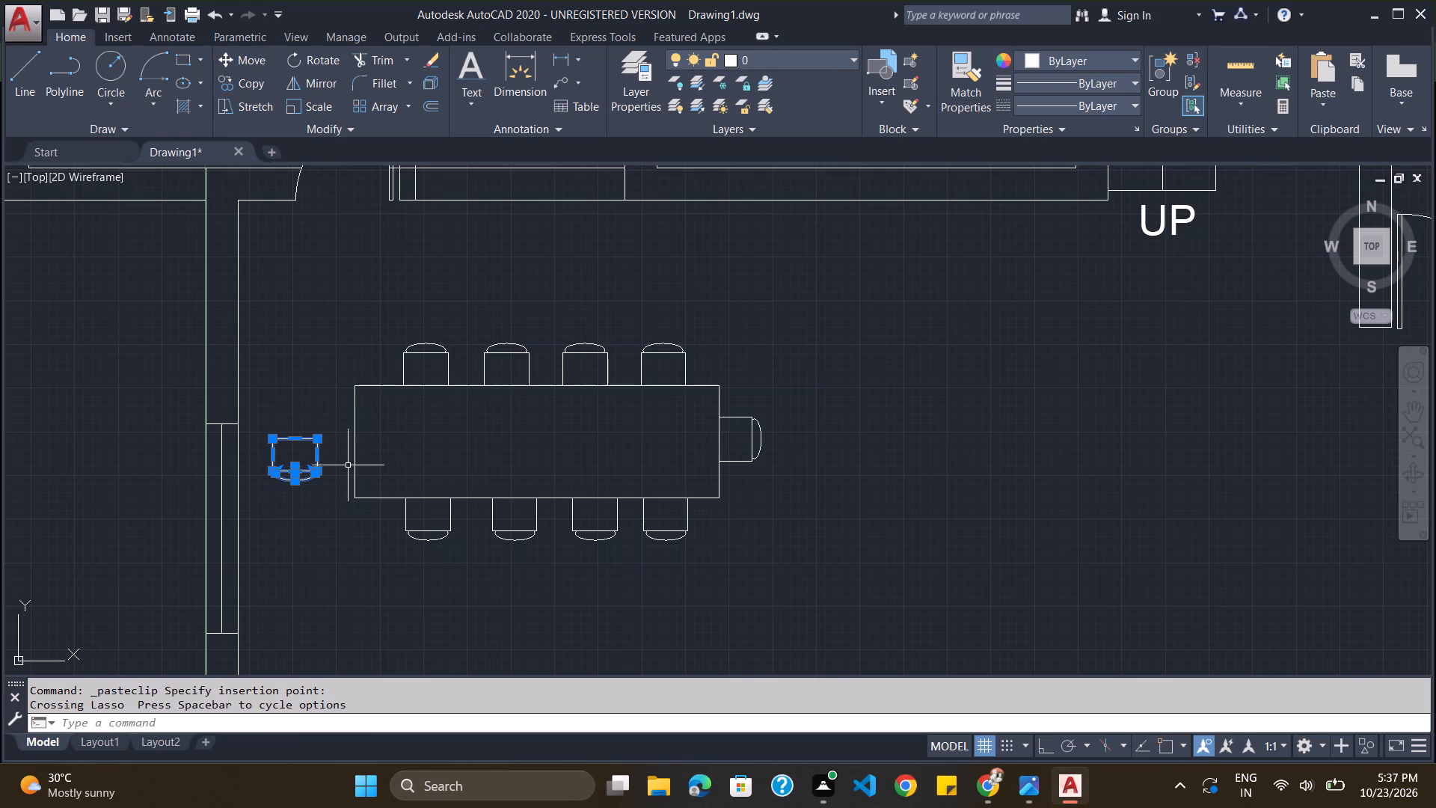
type("RO")
key("Return")
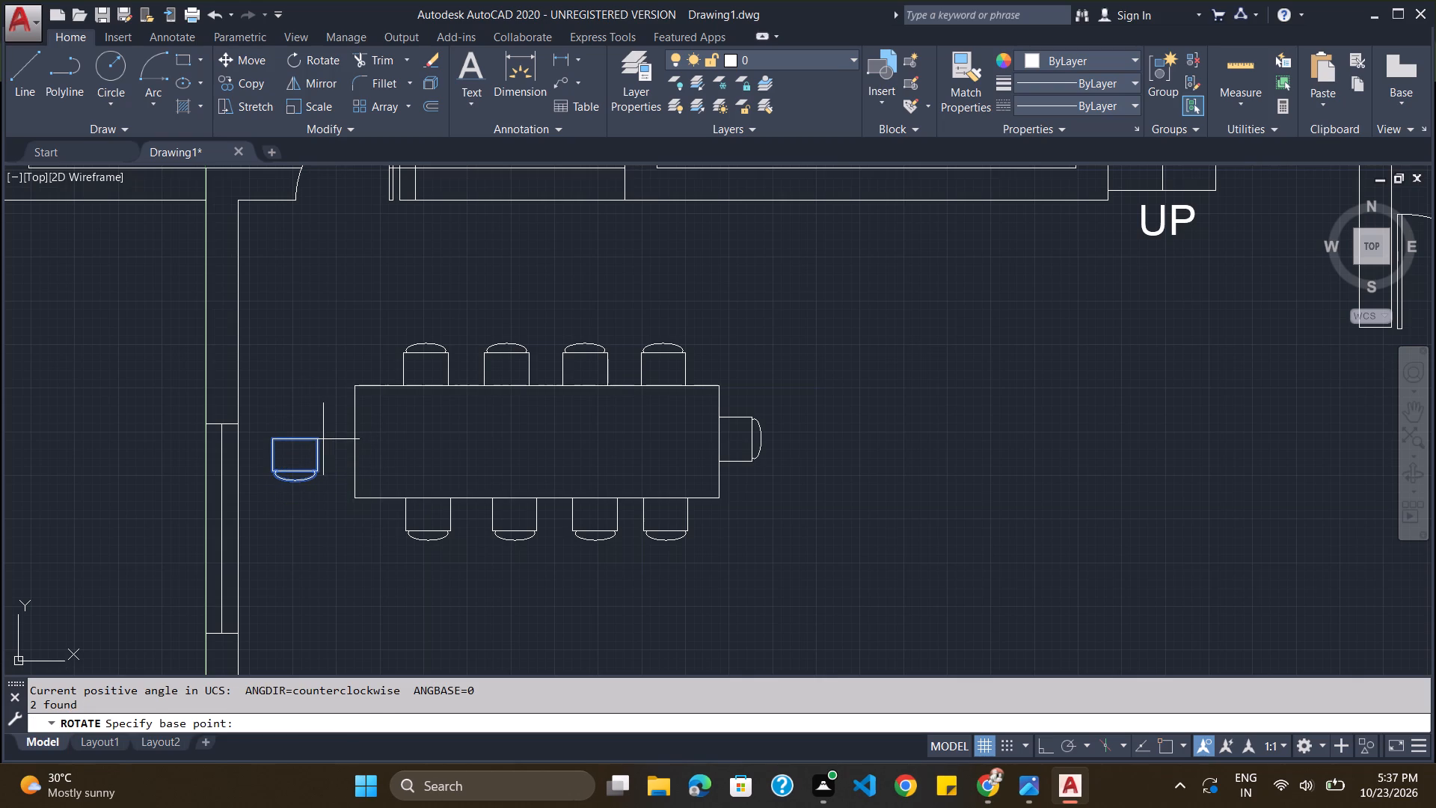
left_click(318, 440)
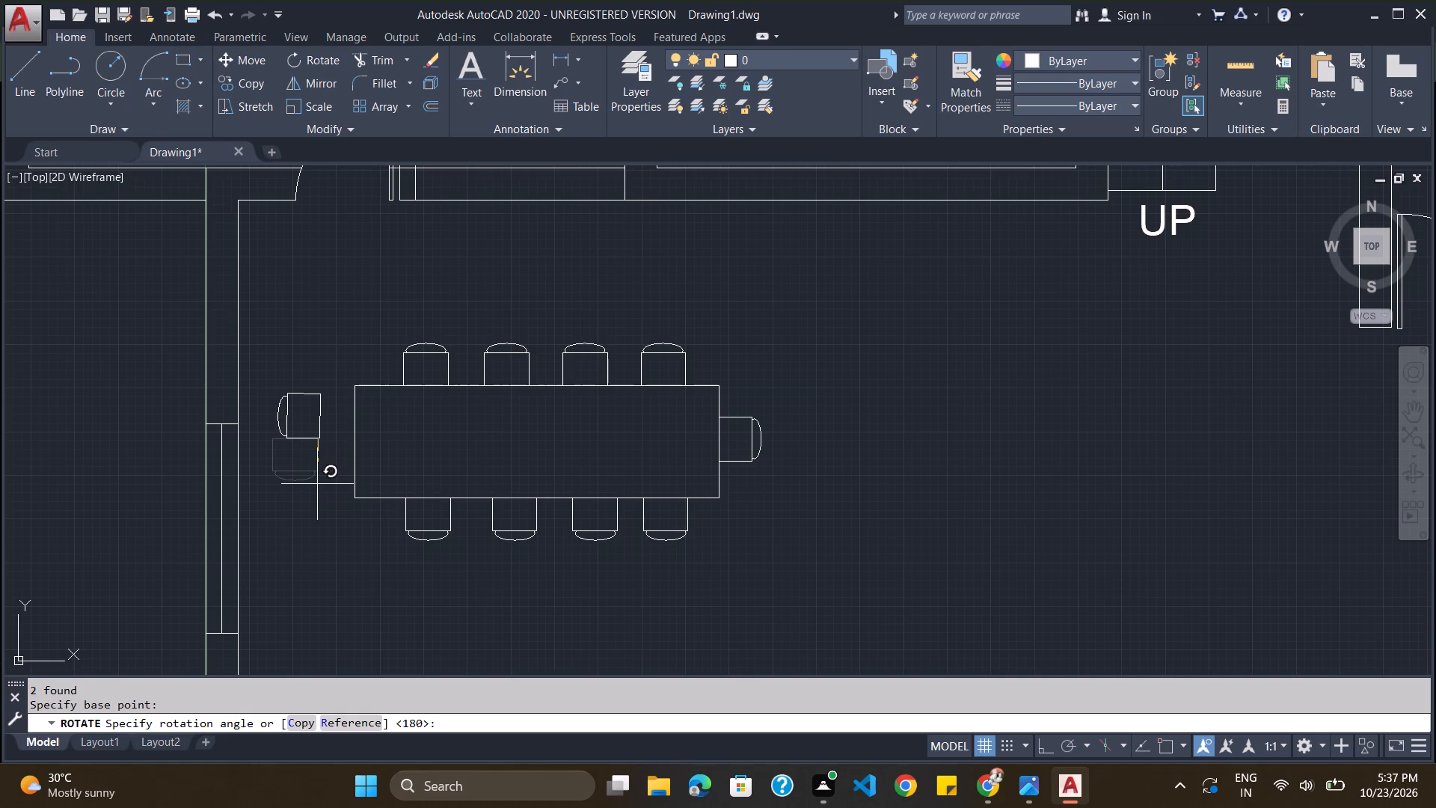
left_click(318, 484)
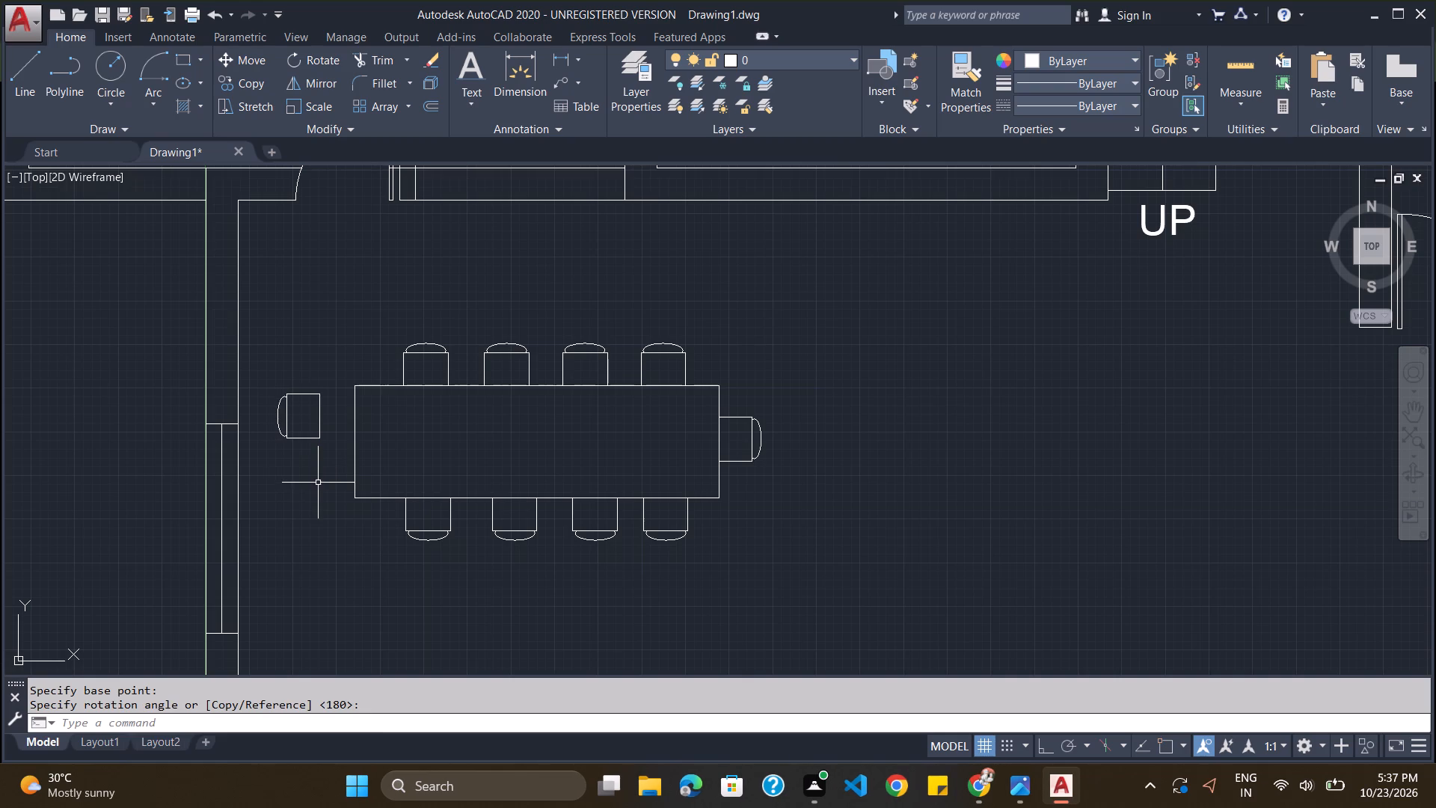
Move the rotated chair by the middle of its seat's east edge onto the middle of the table's west edge.
left_click_drag(316, 363, 333, 414)
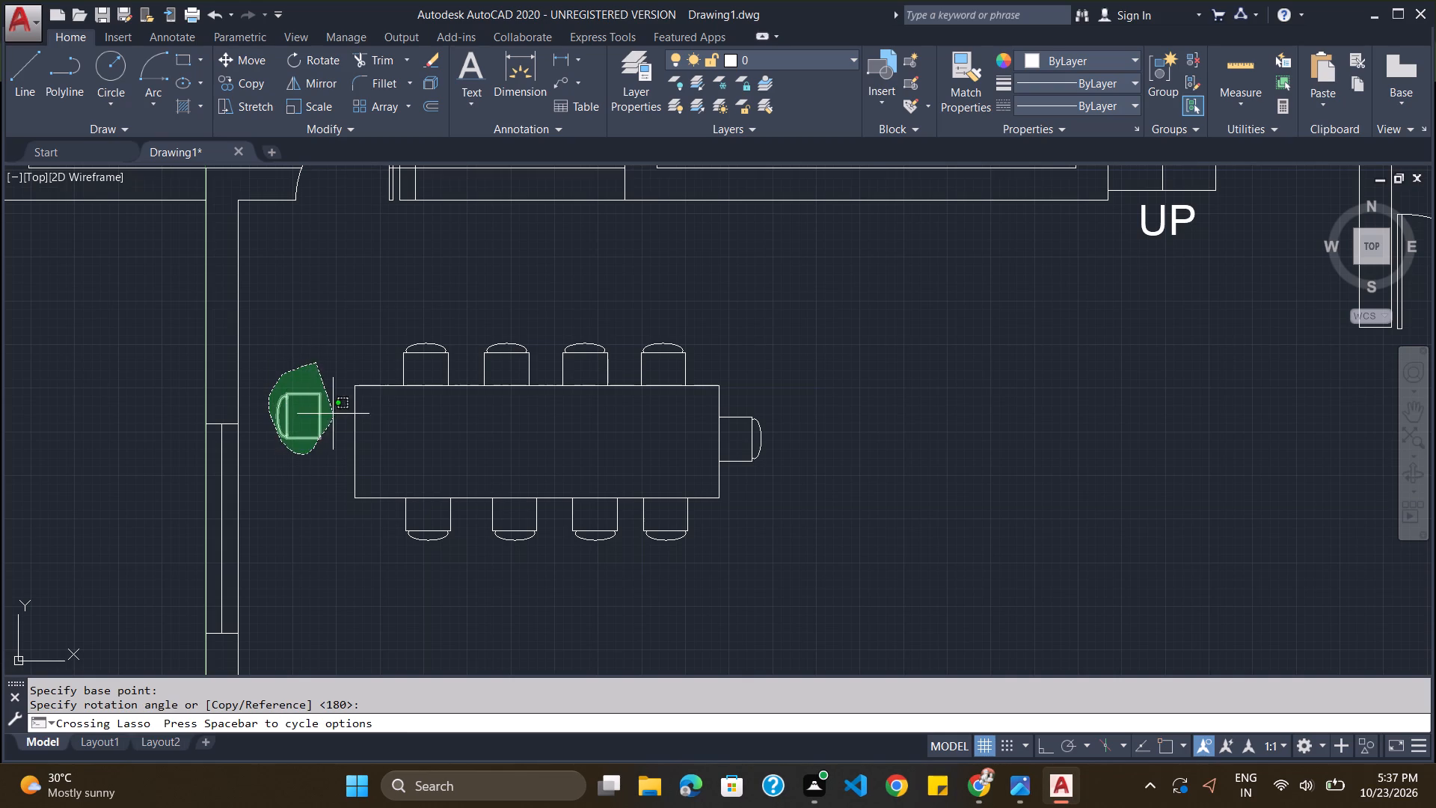
left_click_drag(333, 414, 319, 376)
key("m")
key("Return")
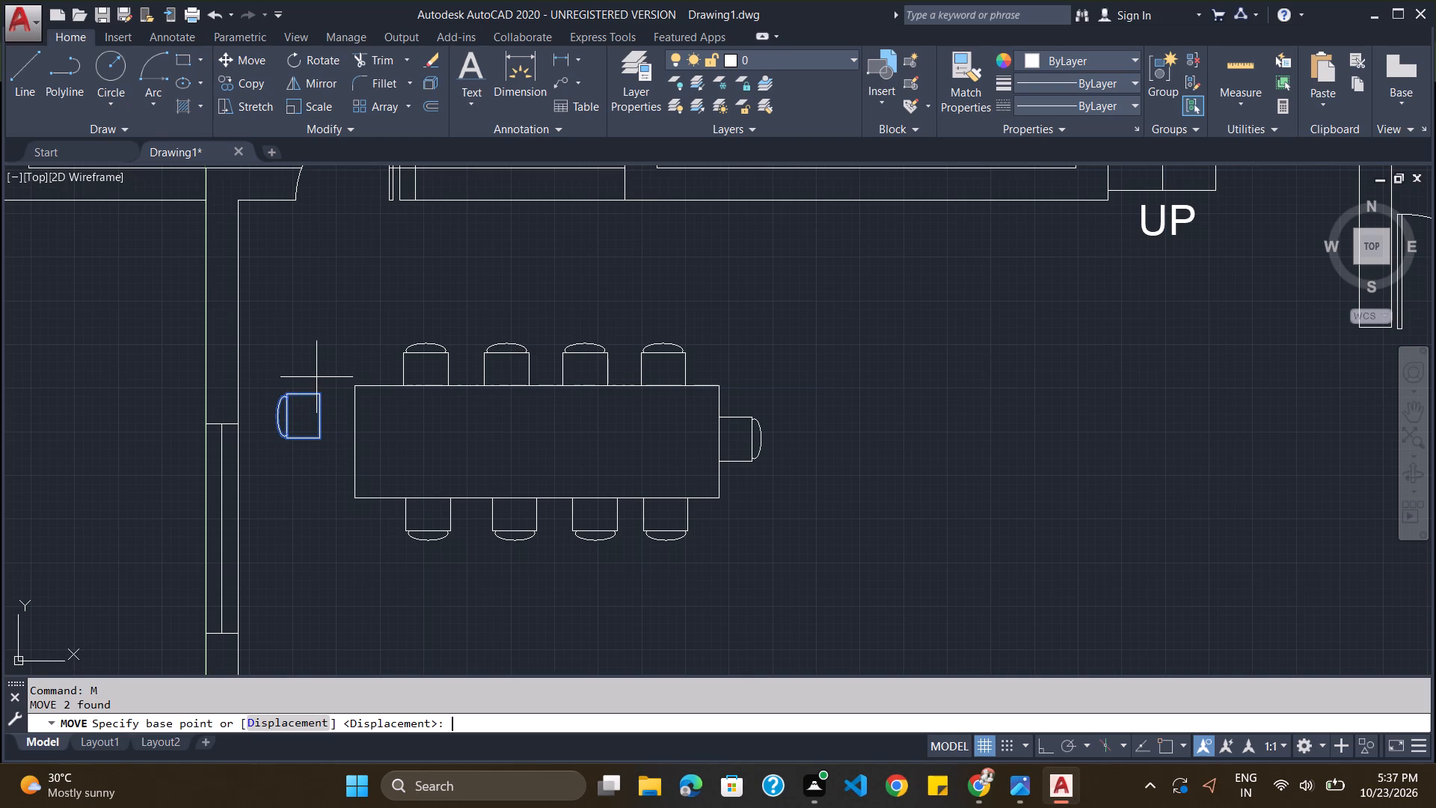
left_click(319, 420)
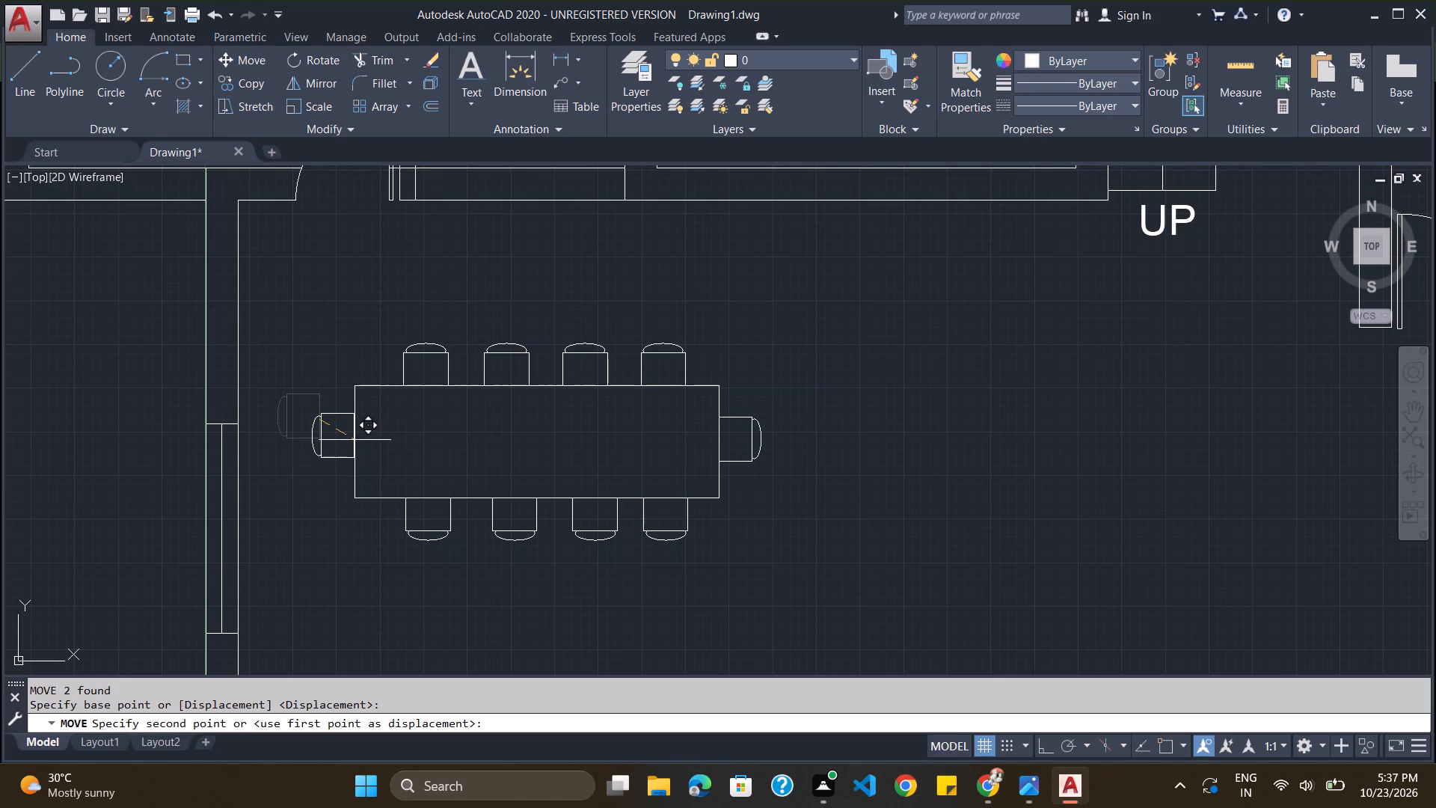
scroll(355, 440, "up", 4)
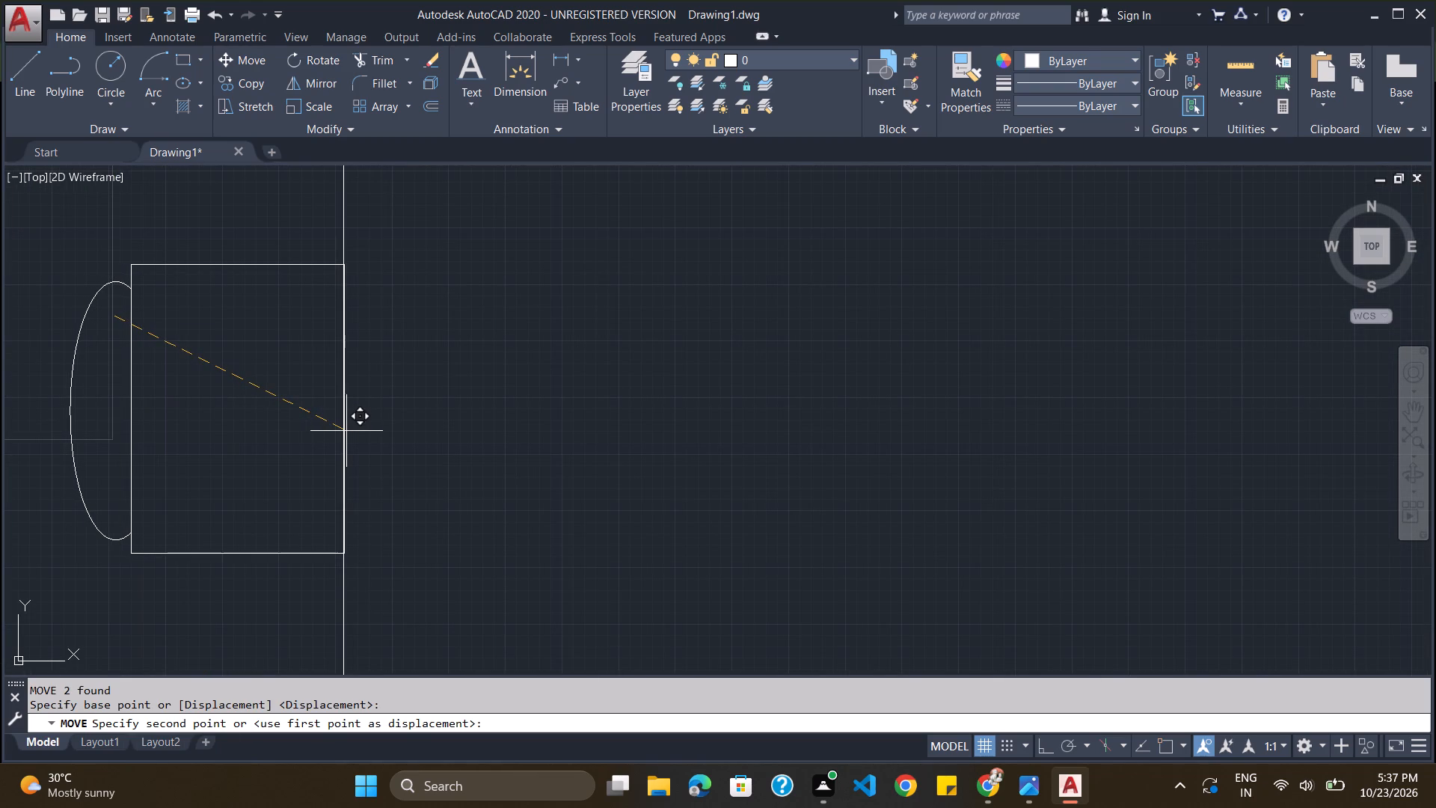
left_click(346, 432)
scroll(599, 389, "down", 5)
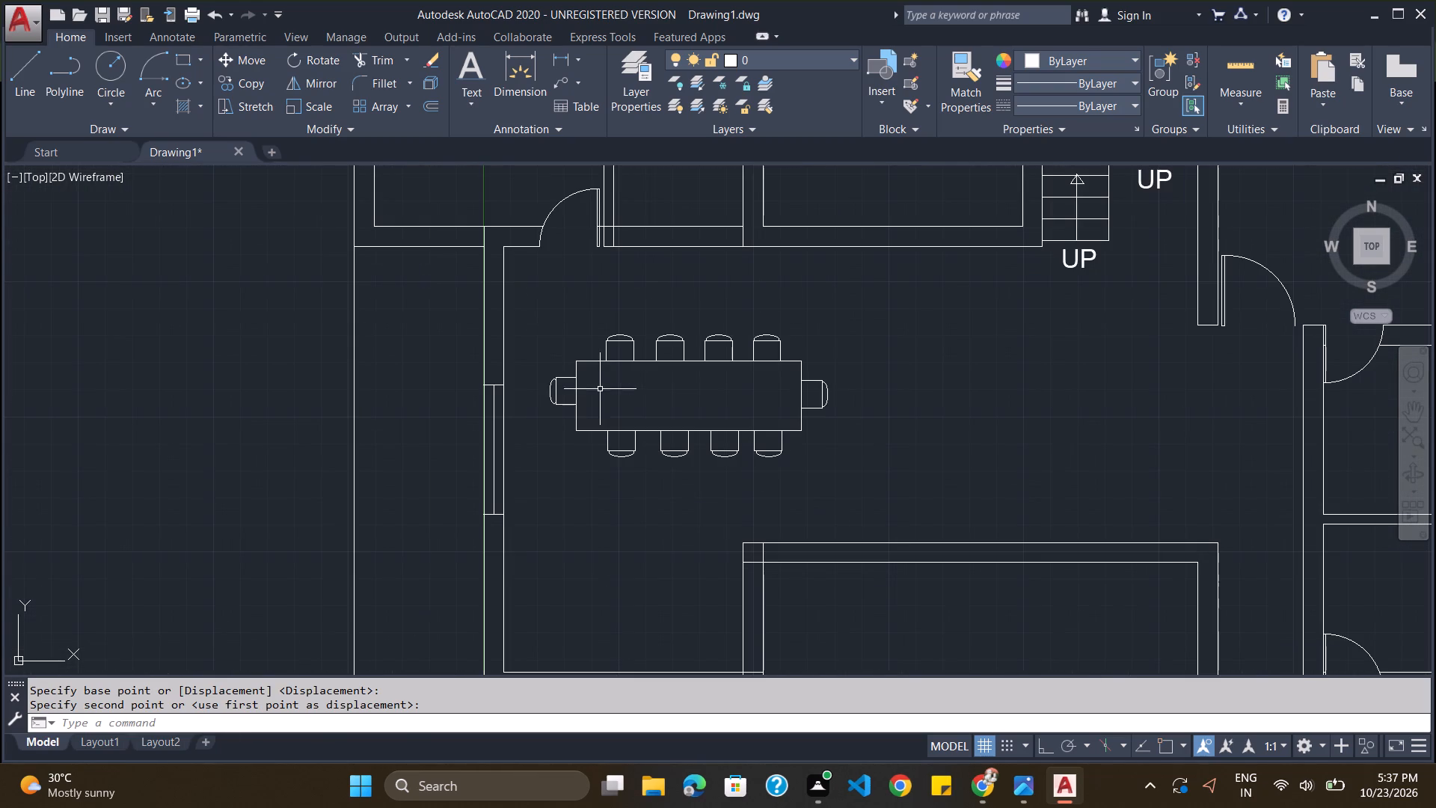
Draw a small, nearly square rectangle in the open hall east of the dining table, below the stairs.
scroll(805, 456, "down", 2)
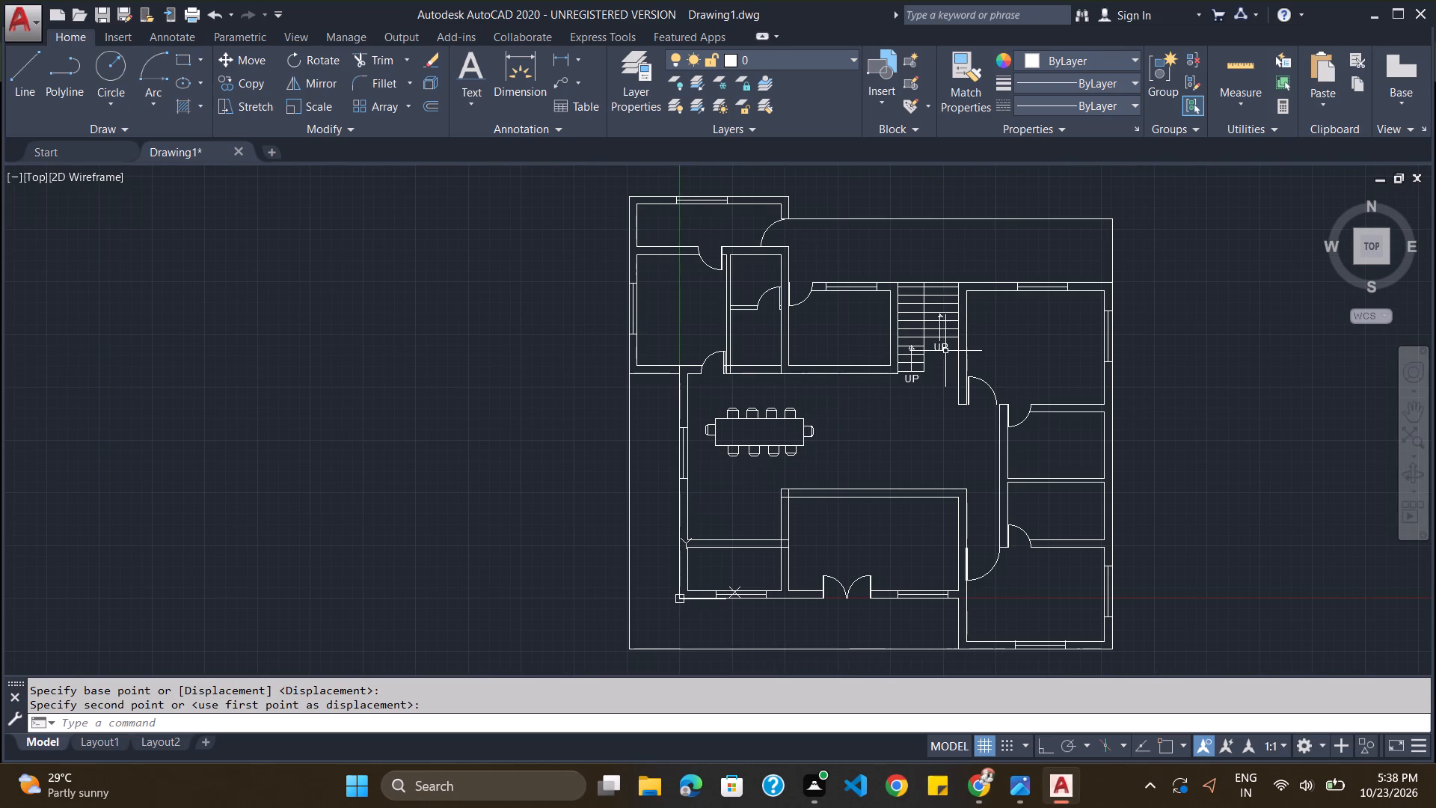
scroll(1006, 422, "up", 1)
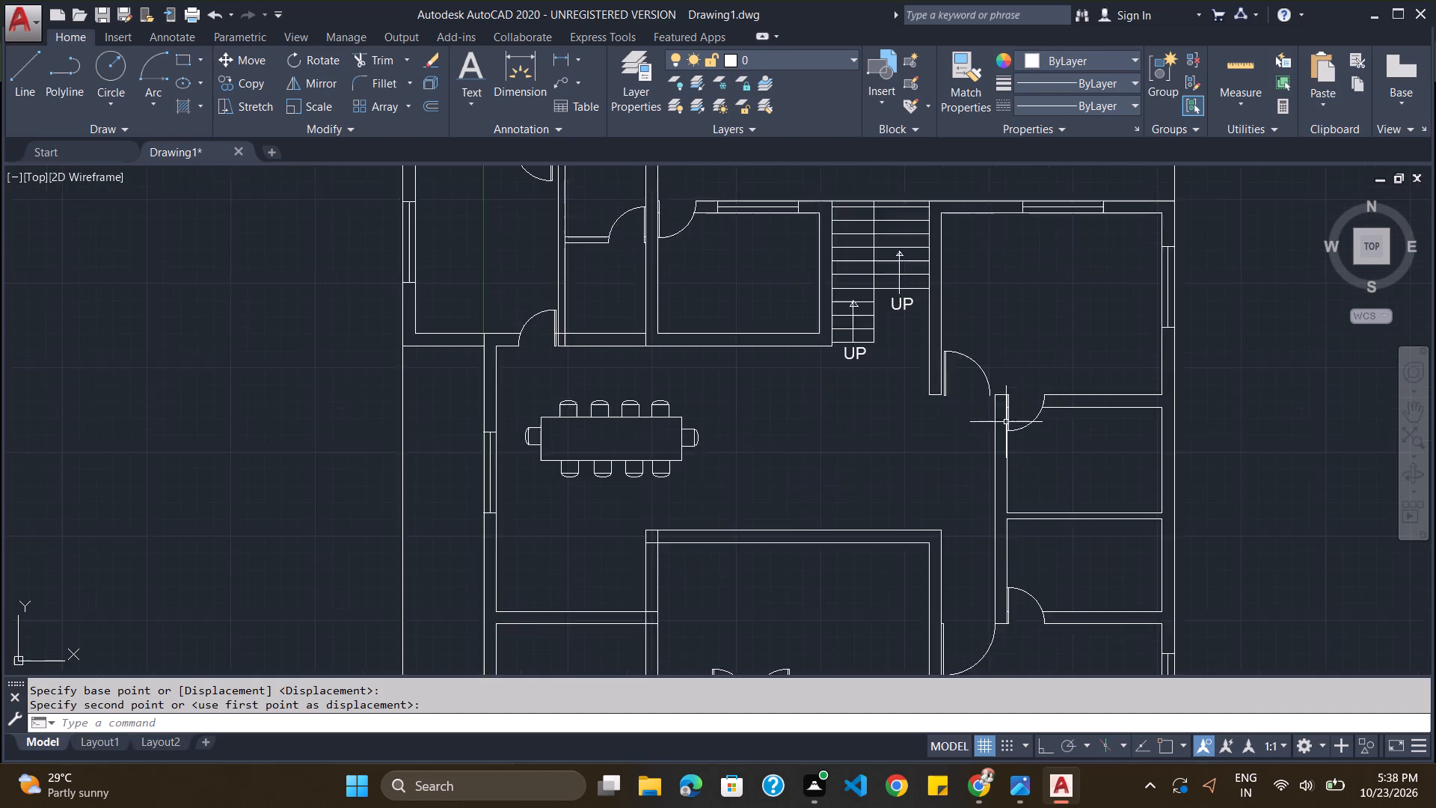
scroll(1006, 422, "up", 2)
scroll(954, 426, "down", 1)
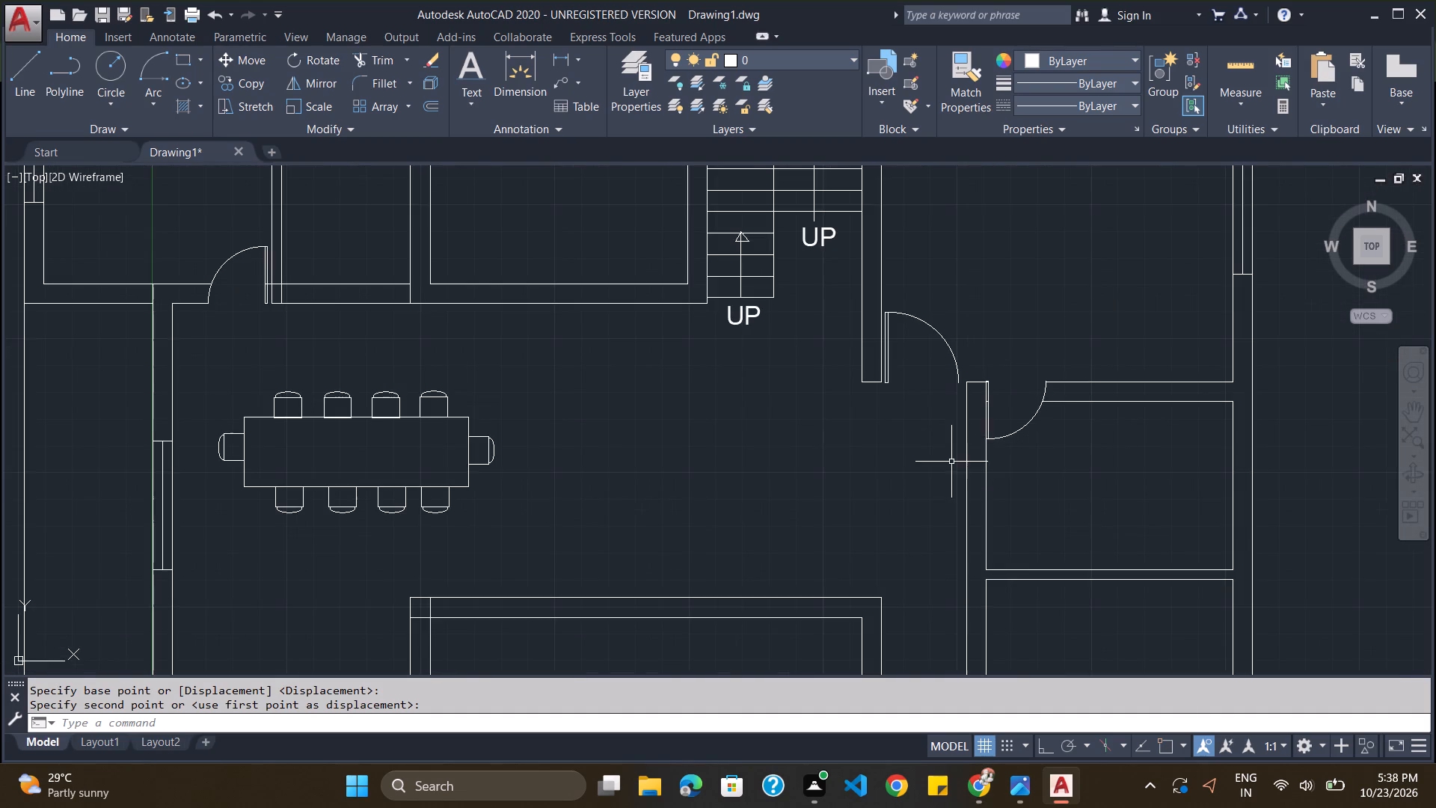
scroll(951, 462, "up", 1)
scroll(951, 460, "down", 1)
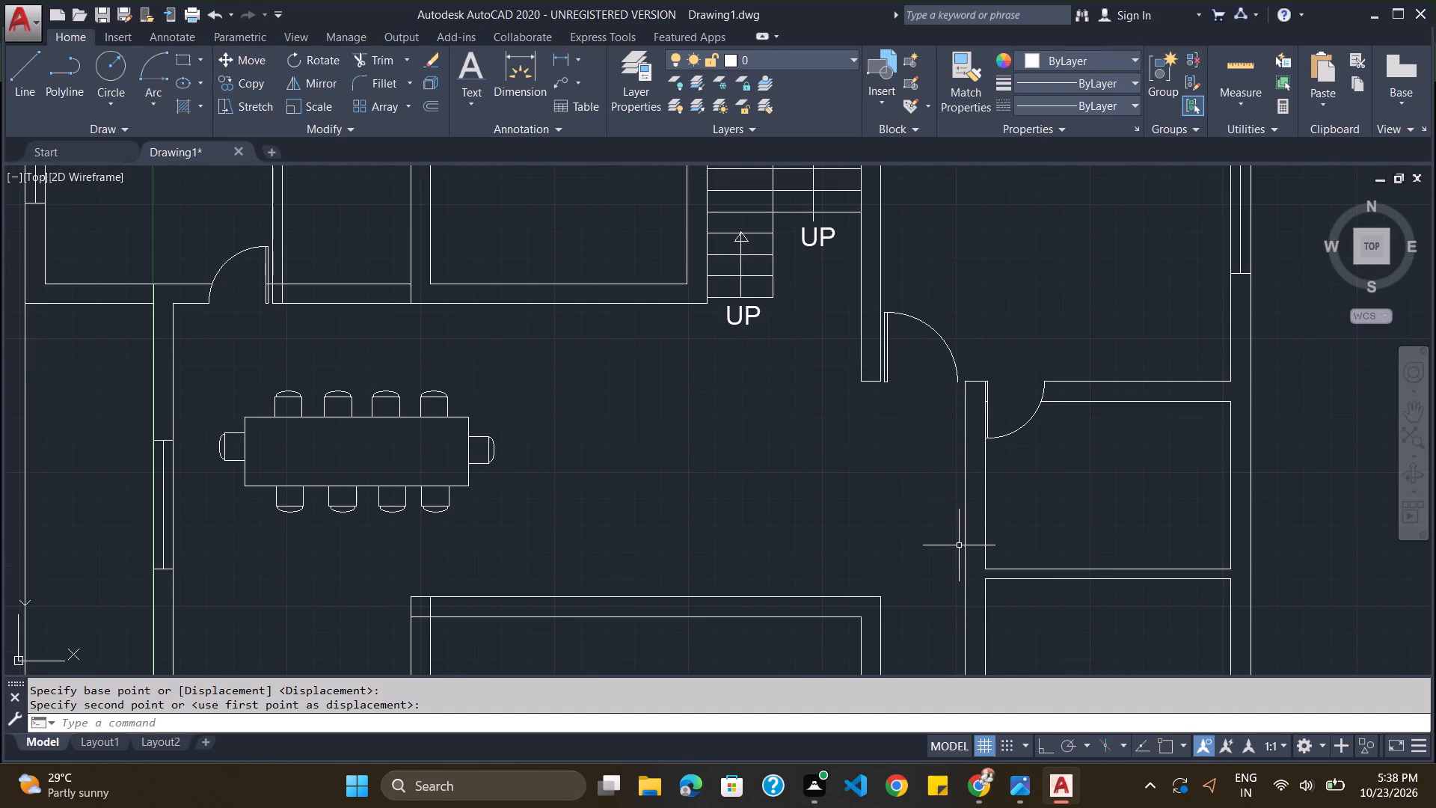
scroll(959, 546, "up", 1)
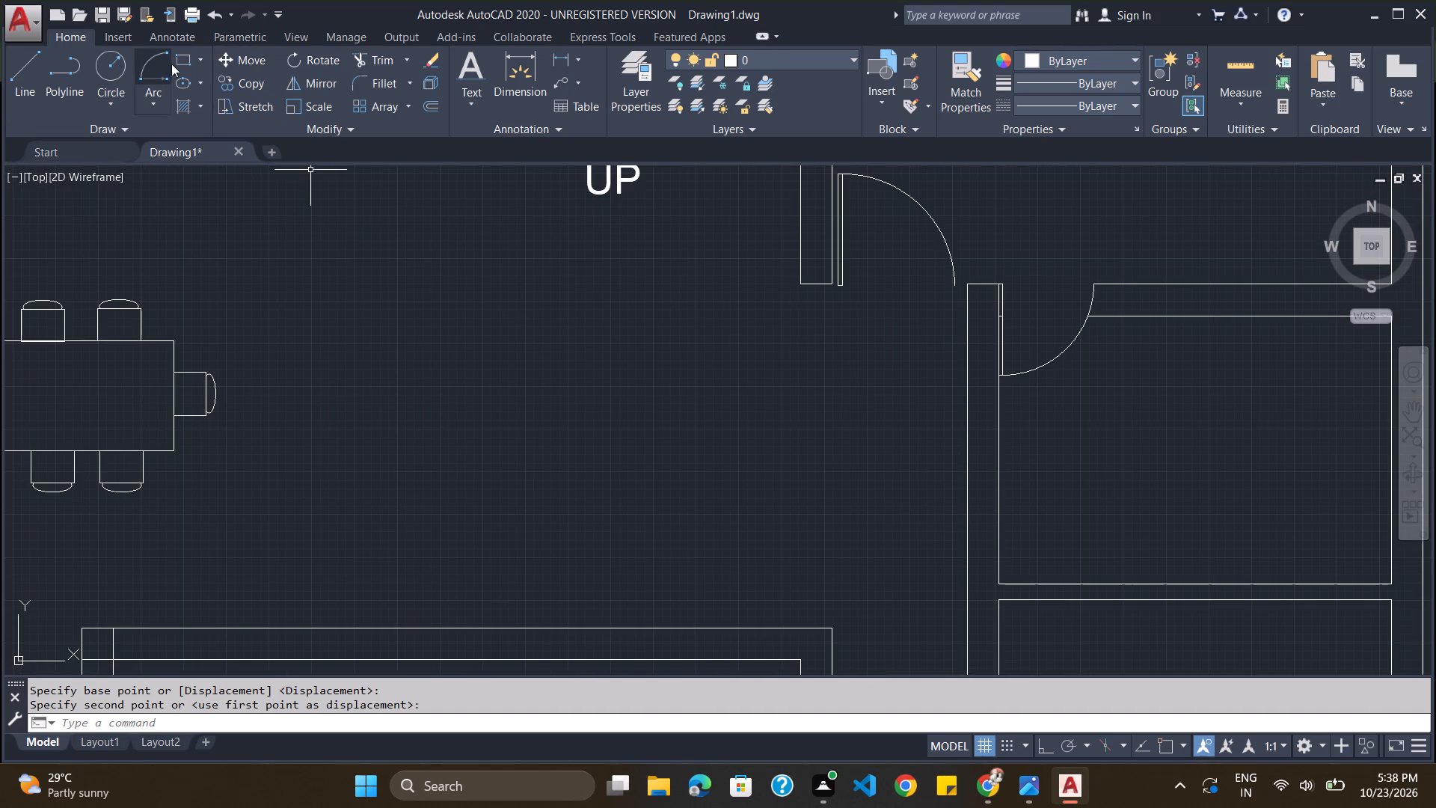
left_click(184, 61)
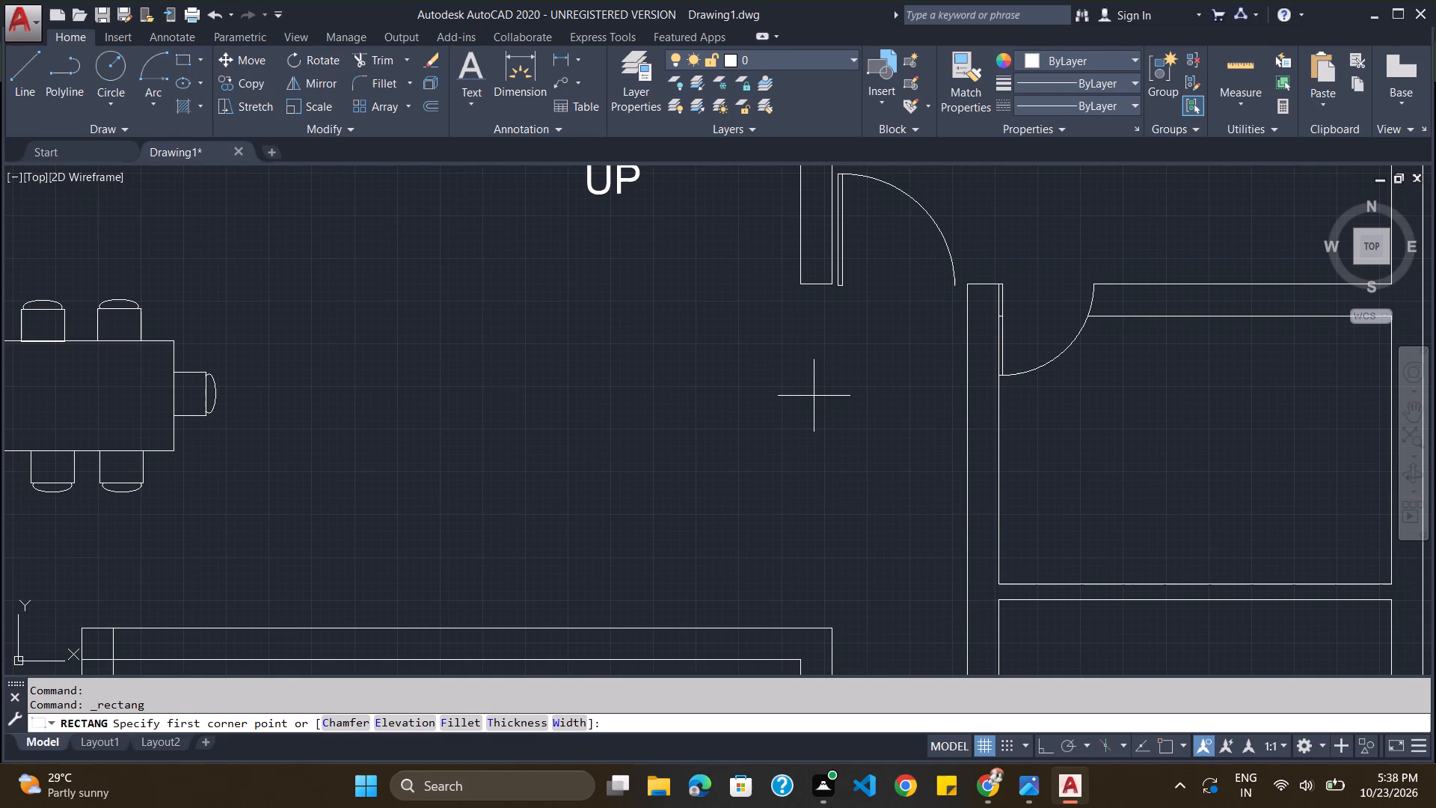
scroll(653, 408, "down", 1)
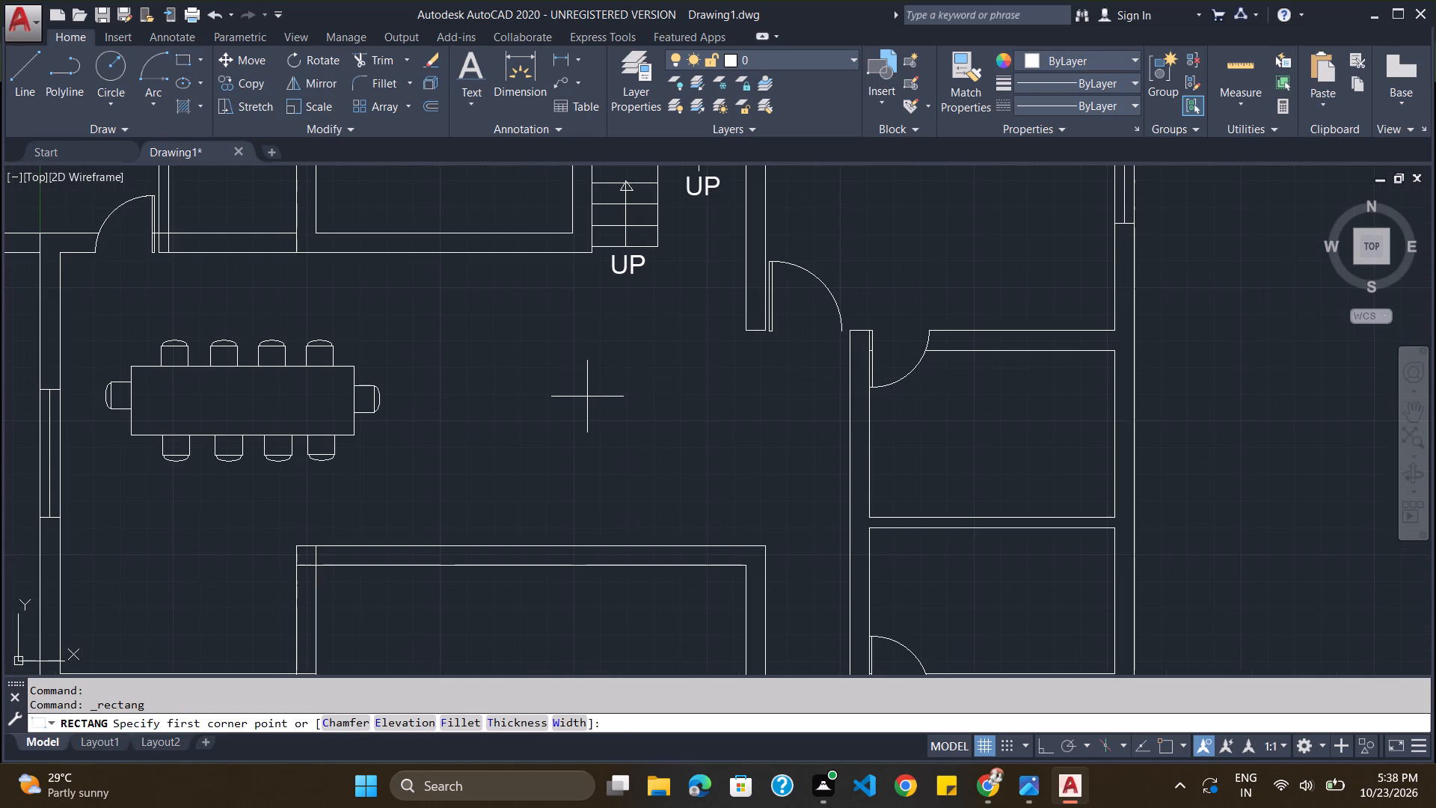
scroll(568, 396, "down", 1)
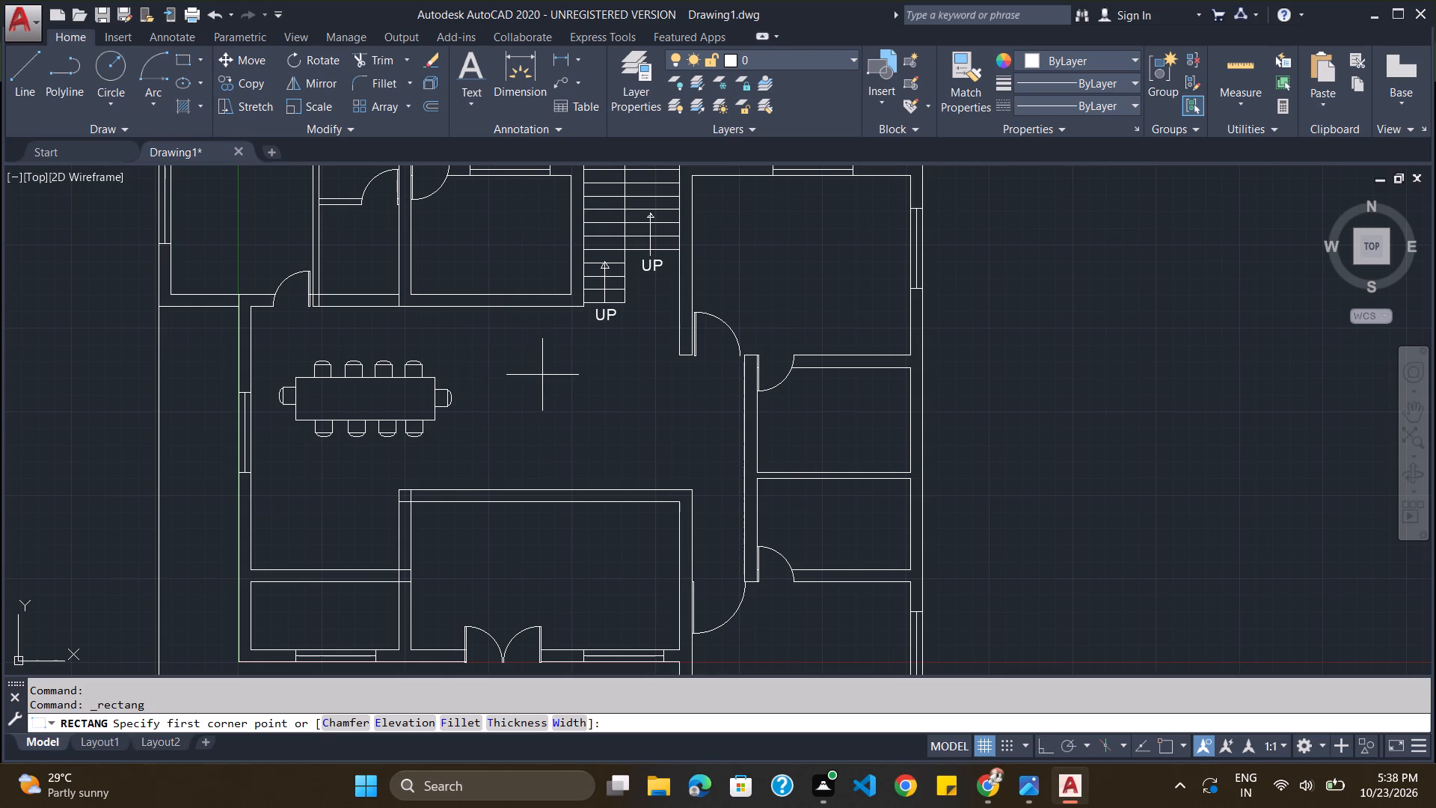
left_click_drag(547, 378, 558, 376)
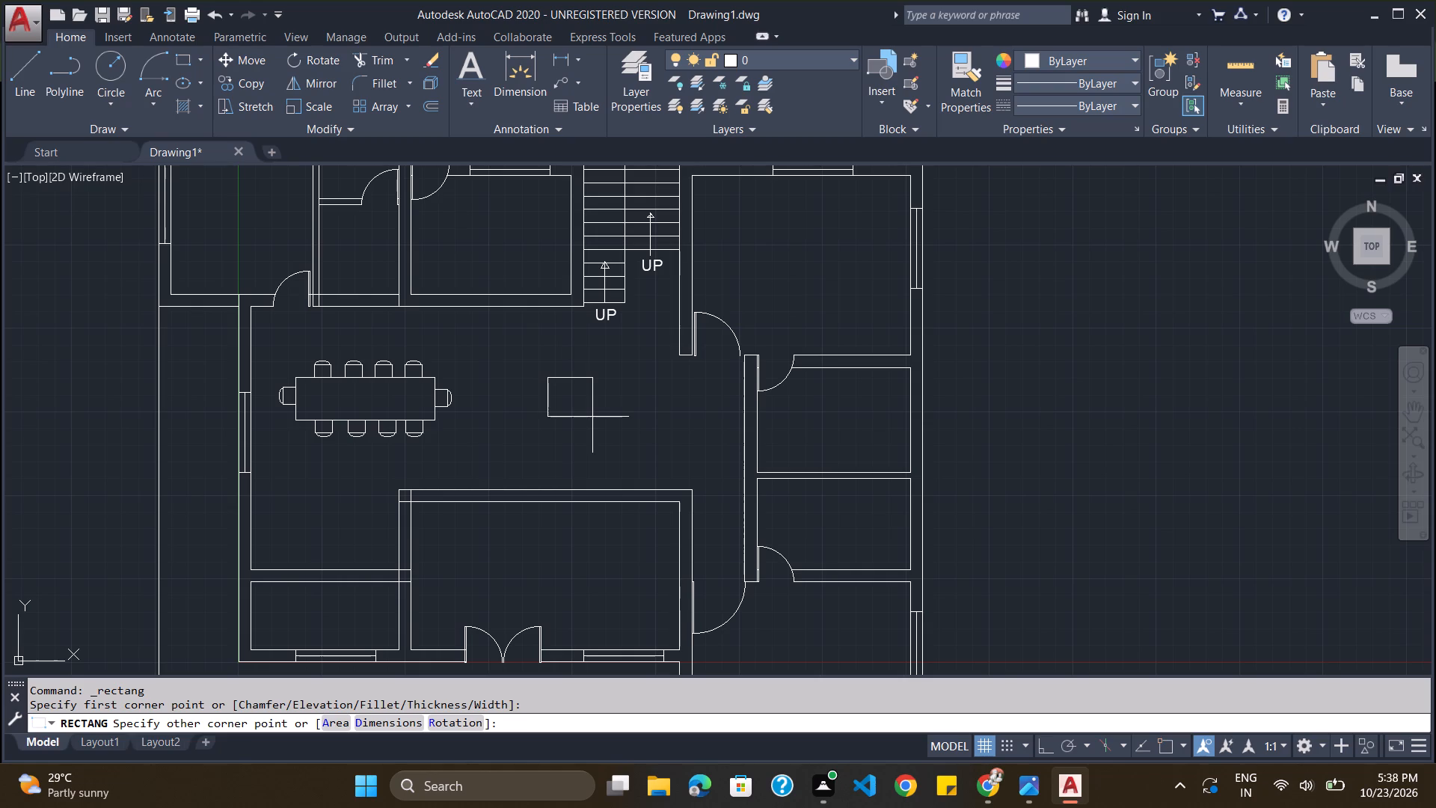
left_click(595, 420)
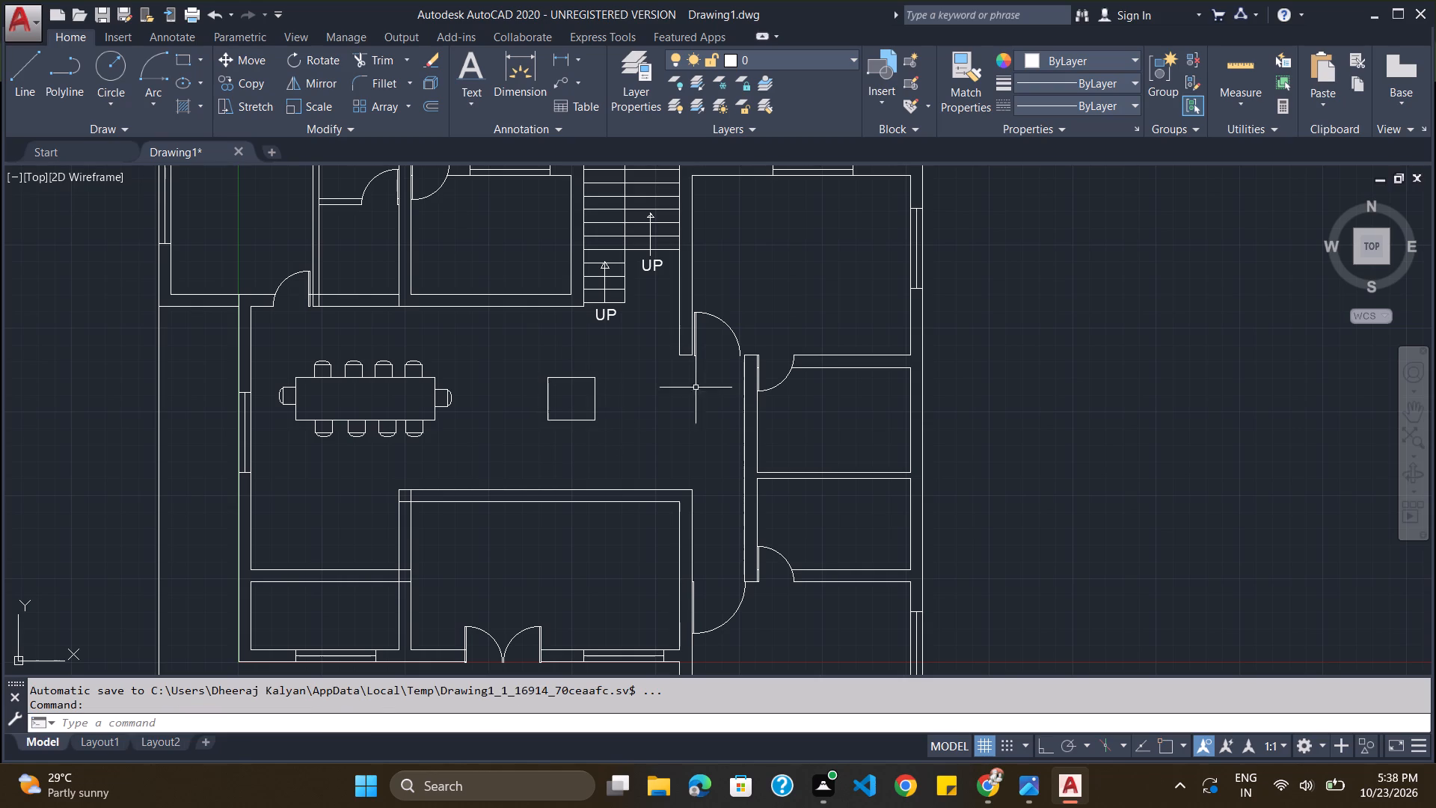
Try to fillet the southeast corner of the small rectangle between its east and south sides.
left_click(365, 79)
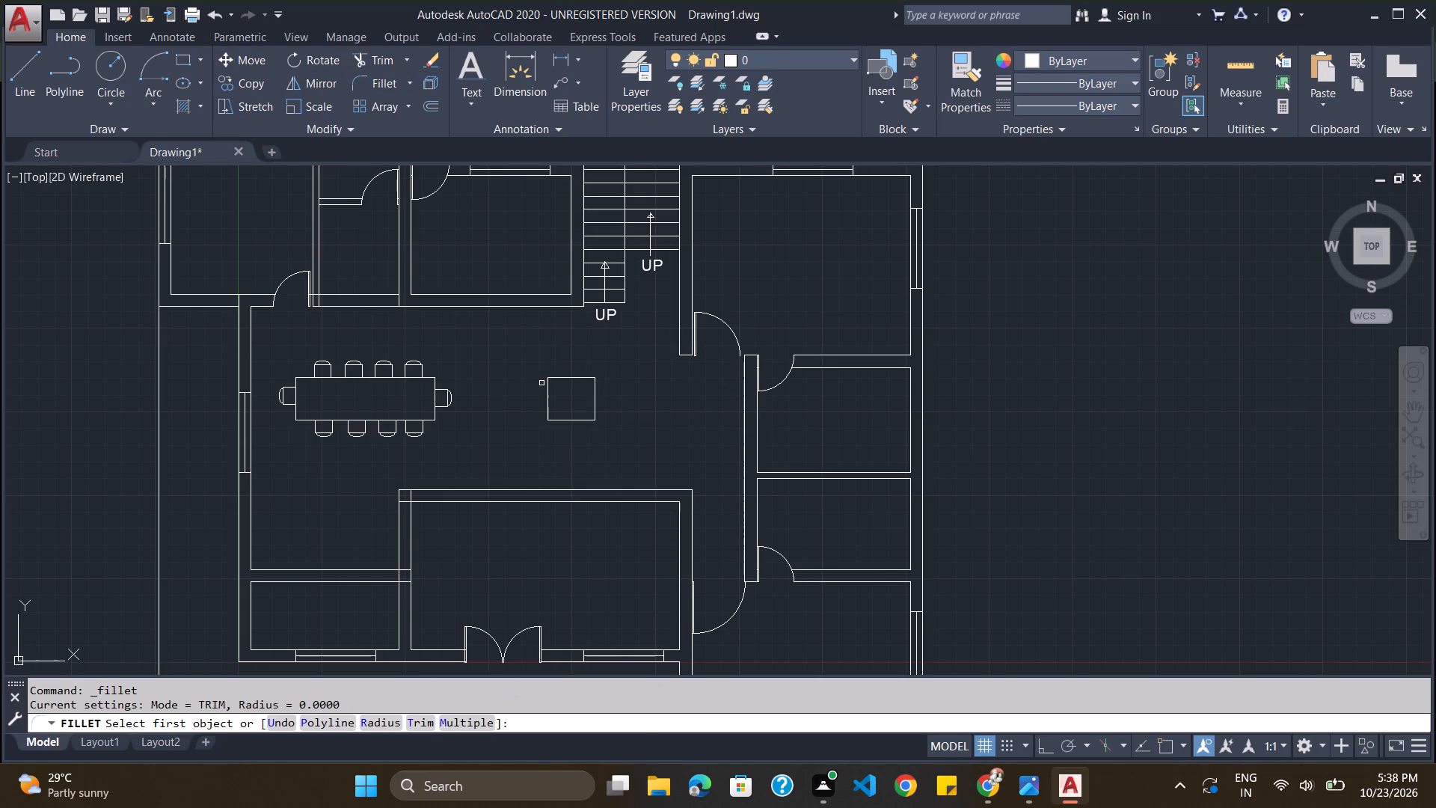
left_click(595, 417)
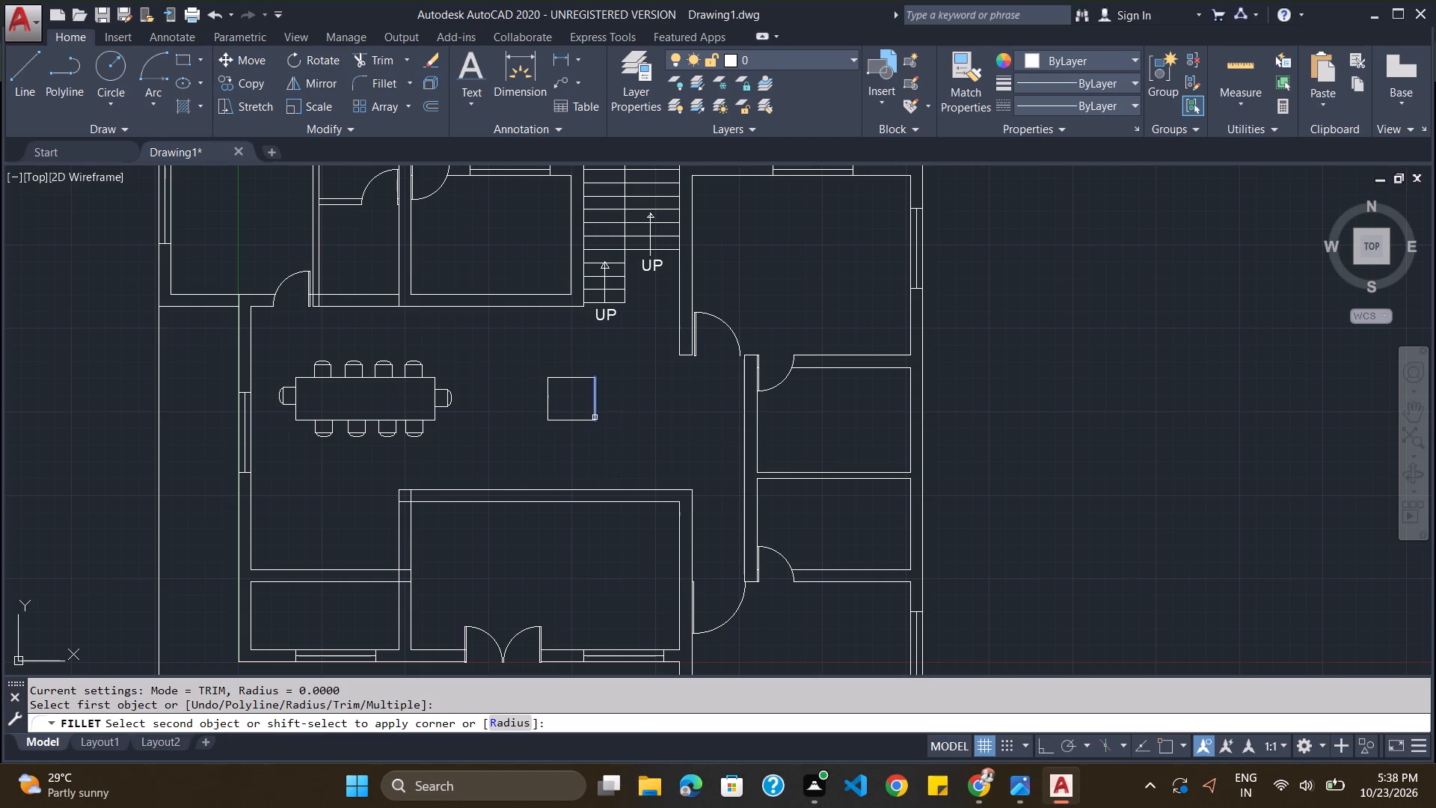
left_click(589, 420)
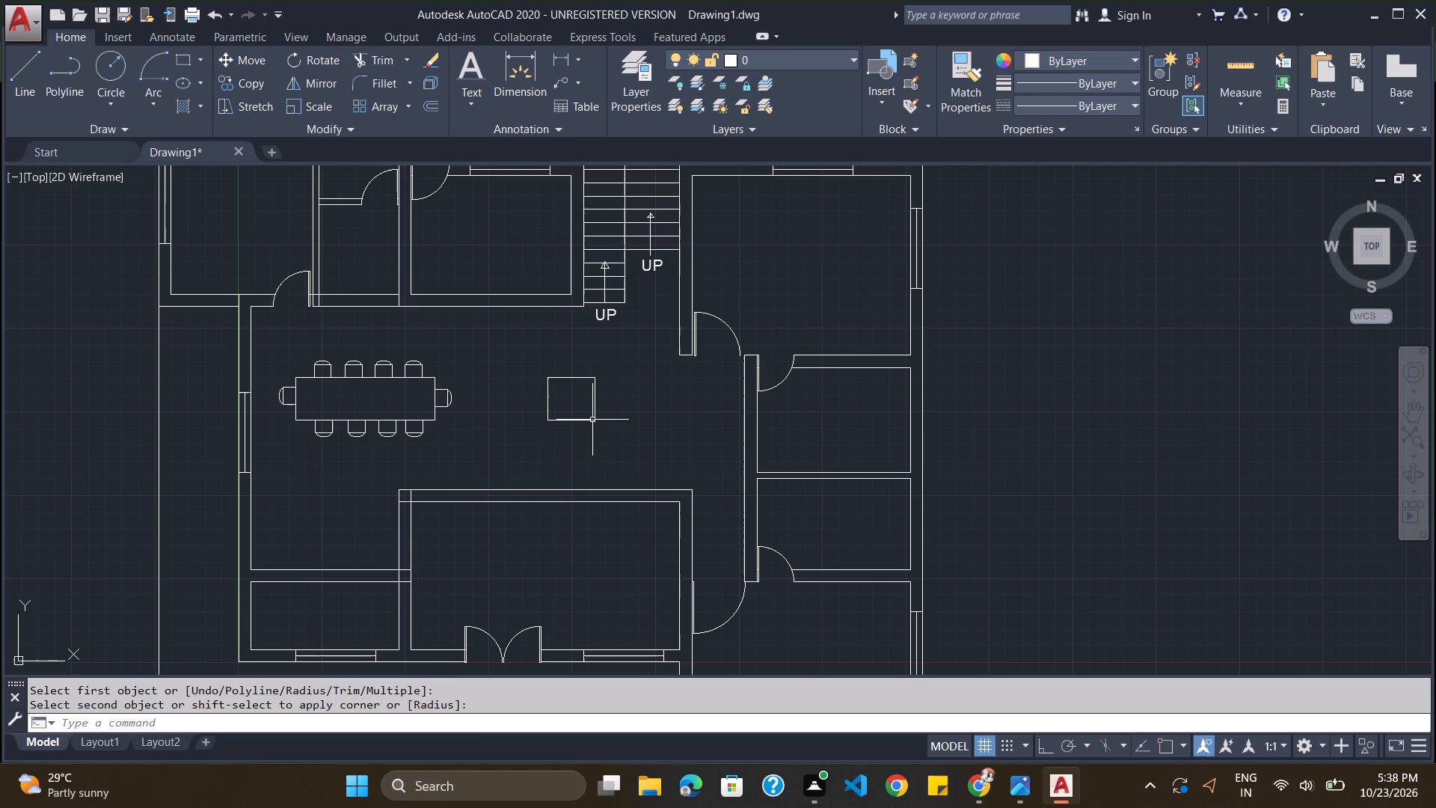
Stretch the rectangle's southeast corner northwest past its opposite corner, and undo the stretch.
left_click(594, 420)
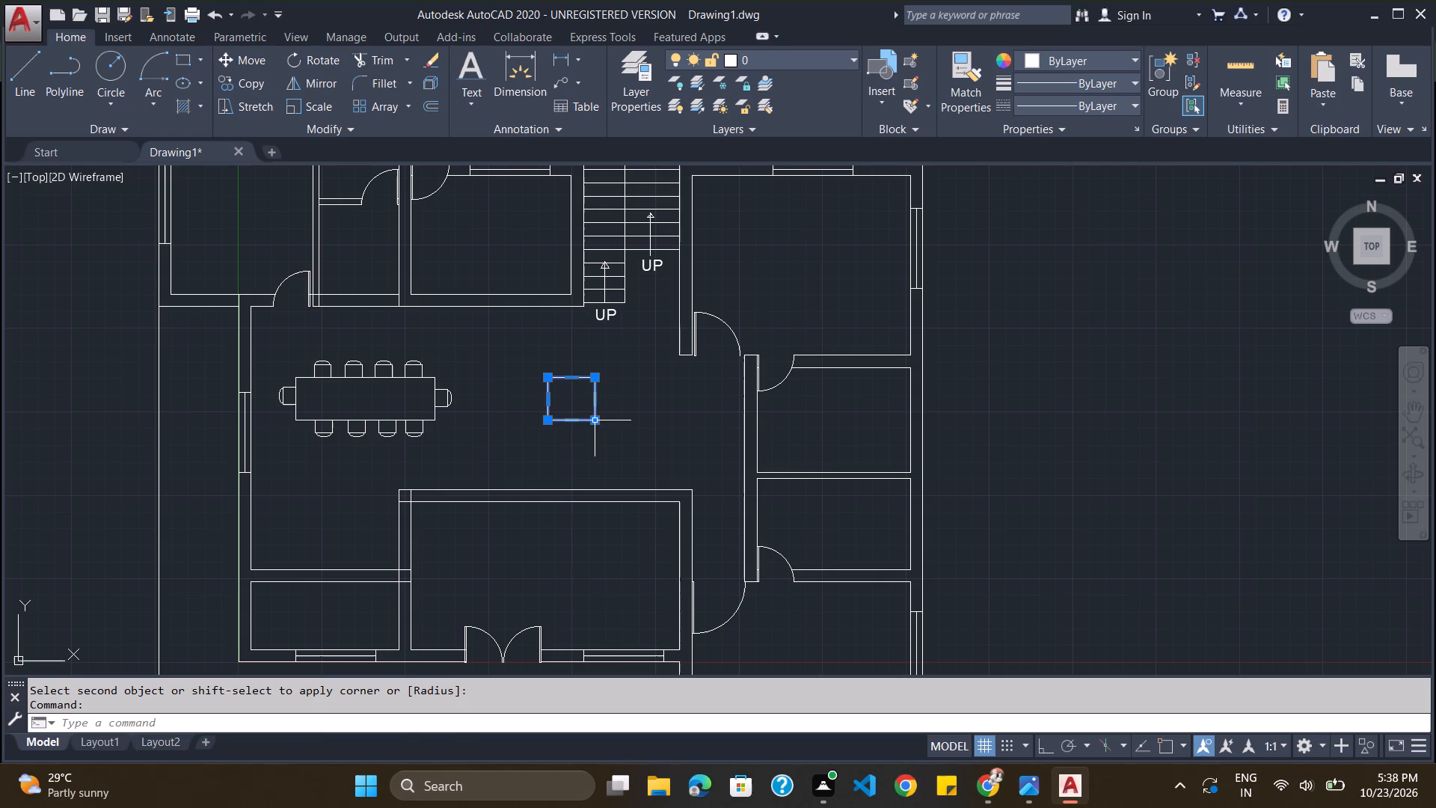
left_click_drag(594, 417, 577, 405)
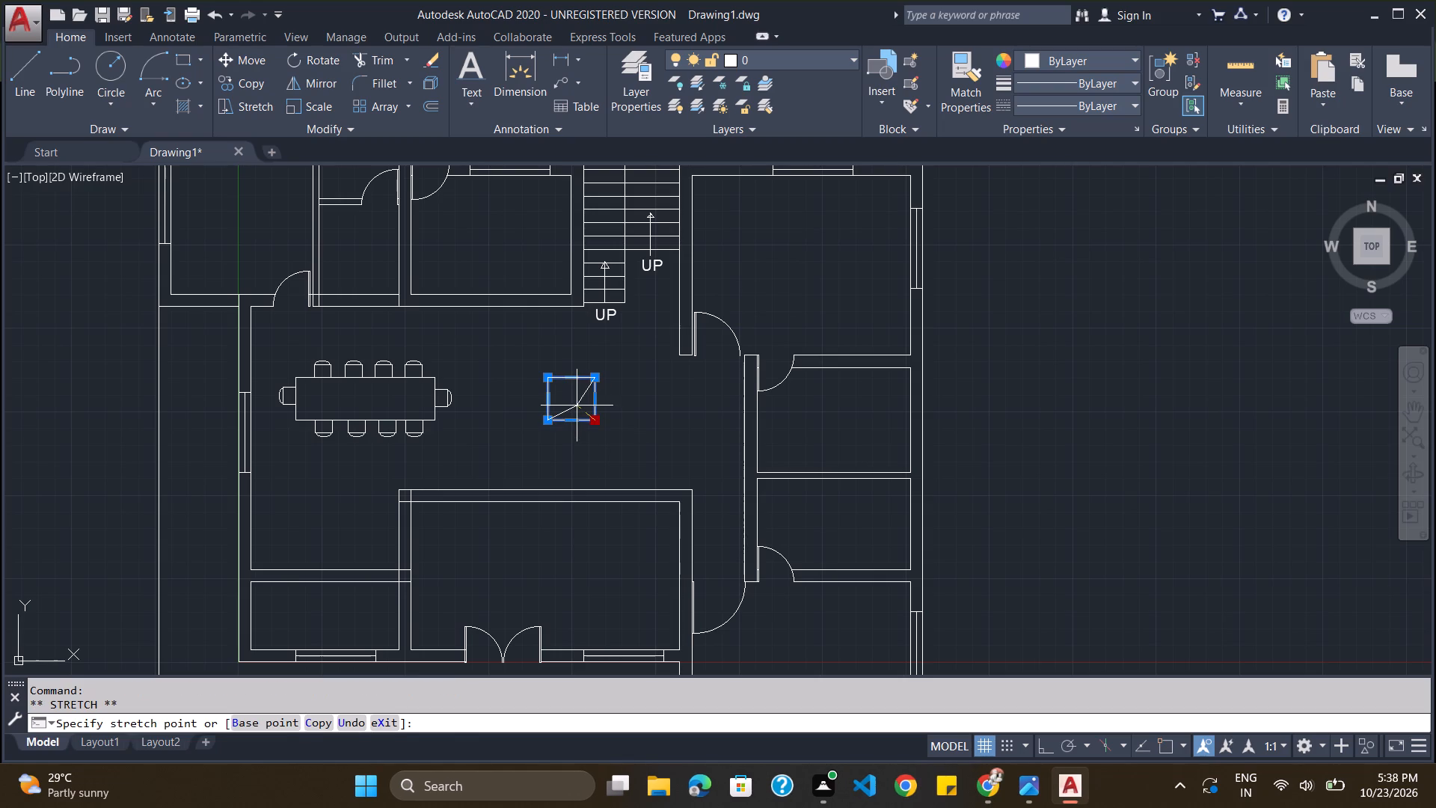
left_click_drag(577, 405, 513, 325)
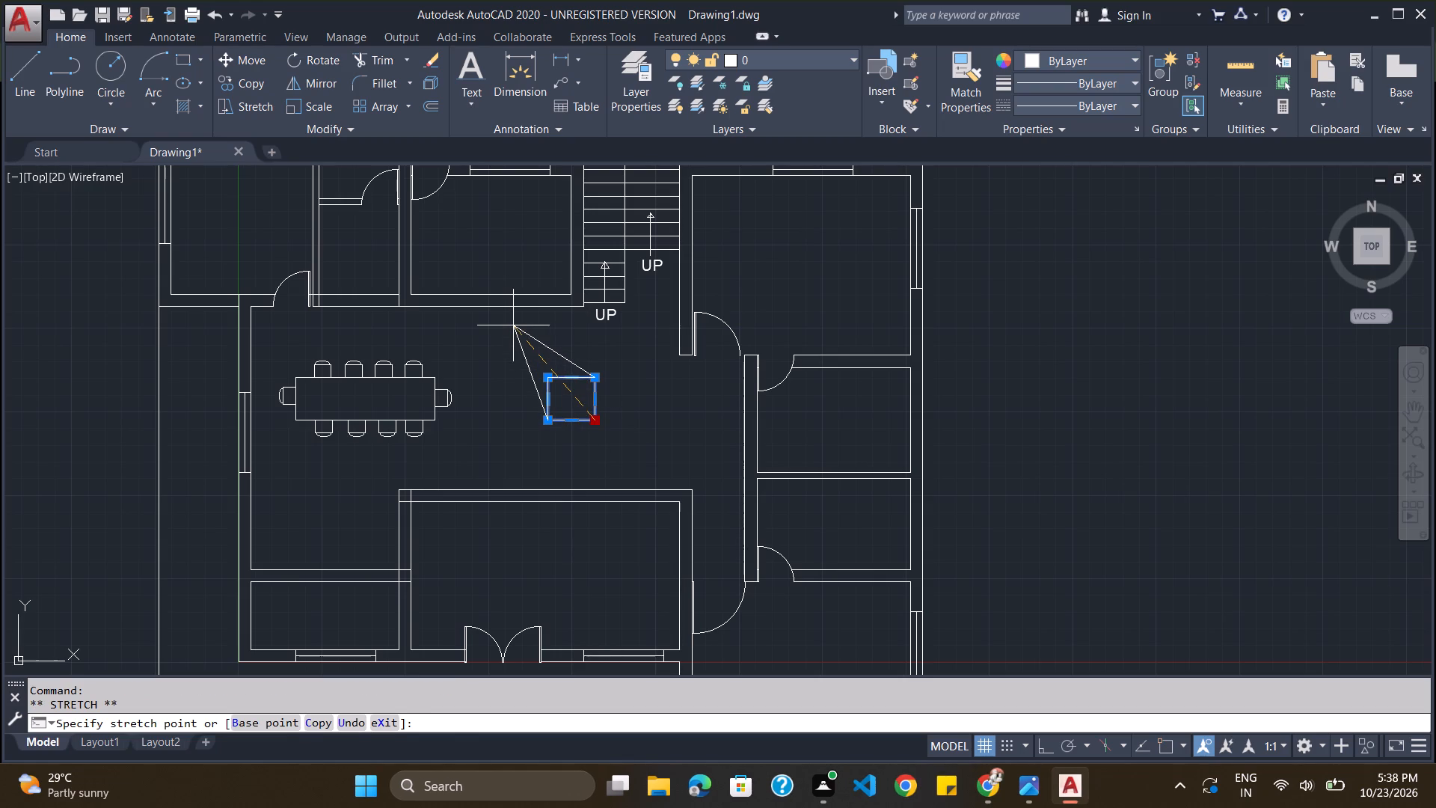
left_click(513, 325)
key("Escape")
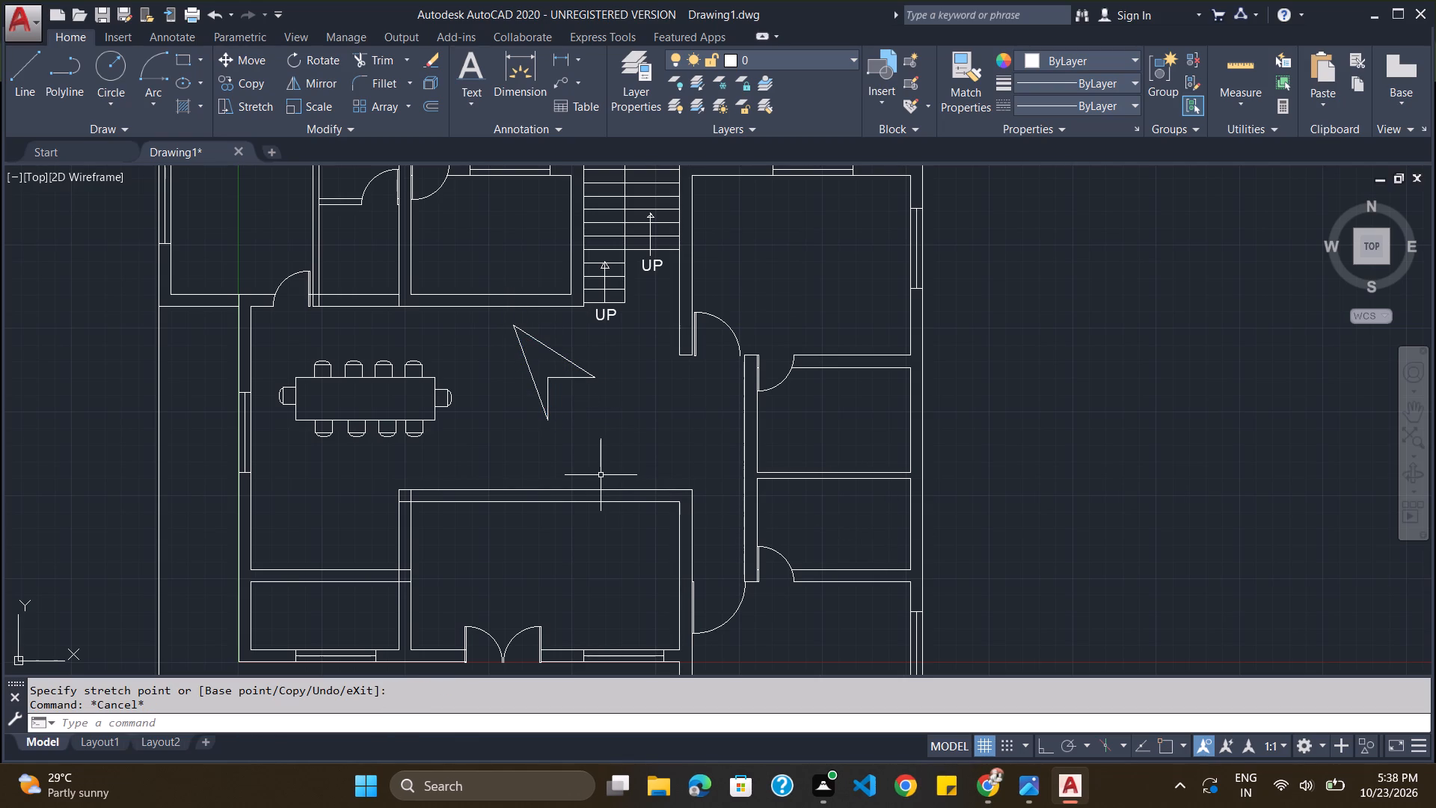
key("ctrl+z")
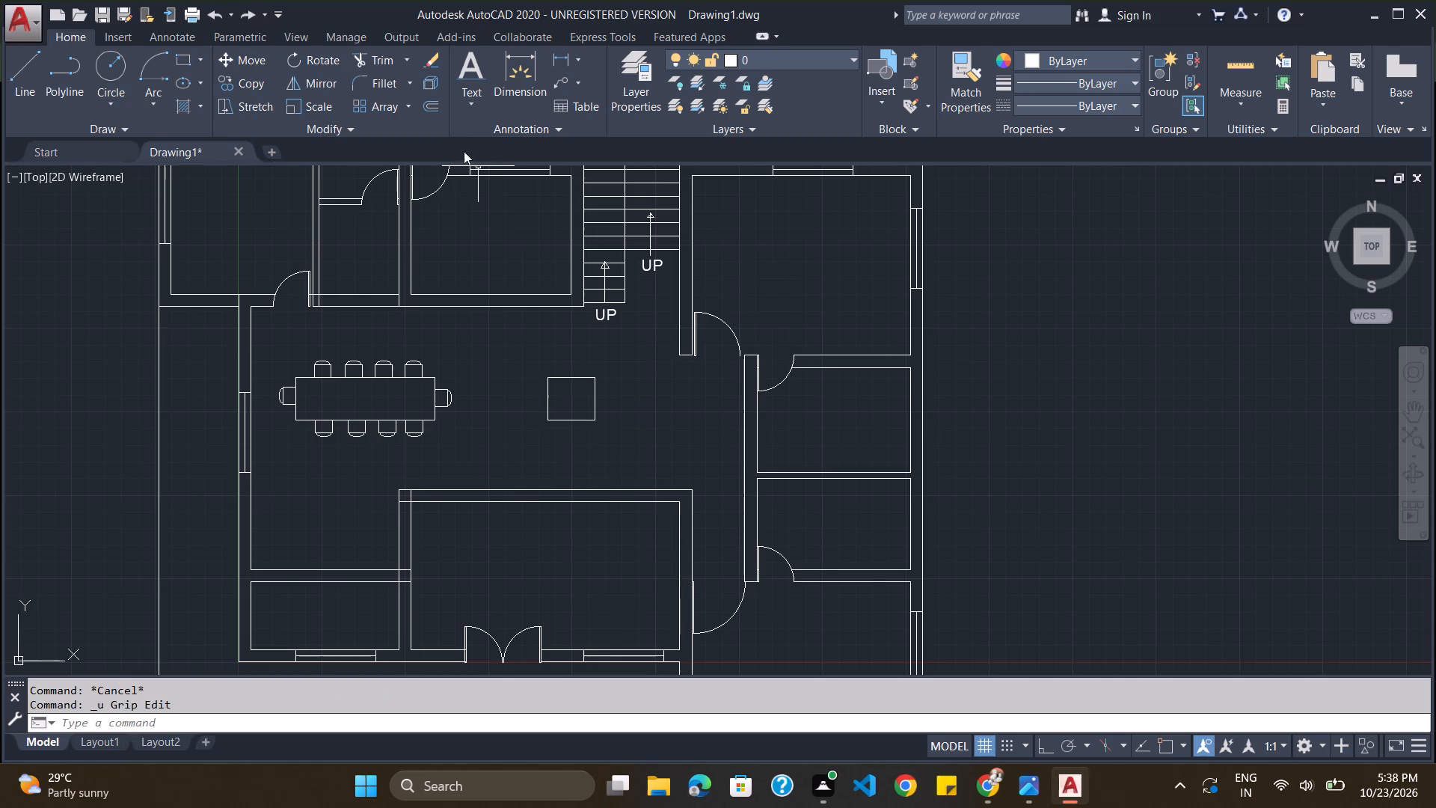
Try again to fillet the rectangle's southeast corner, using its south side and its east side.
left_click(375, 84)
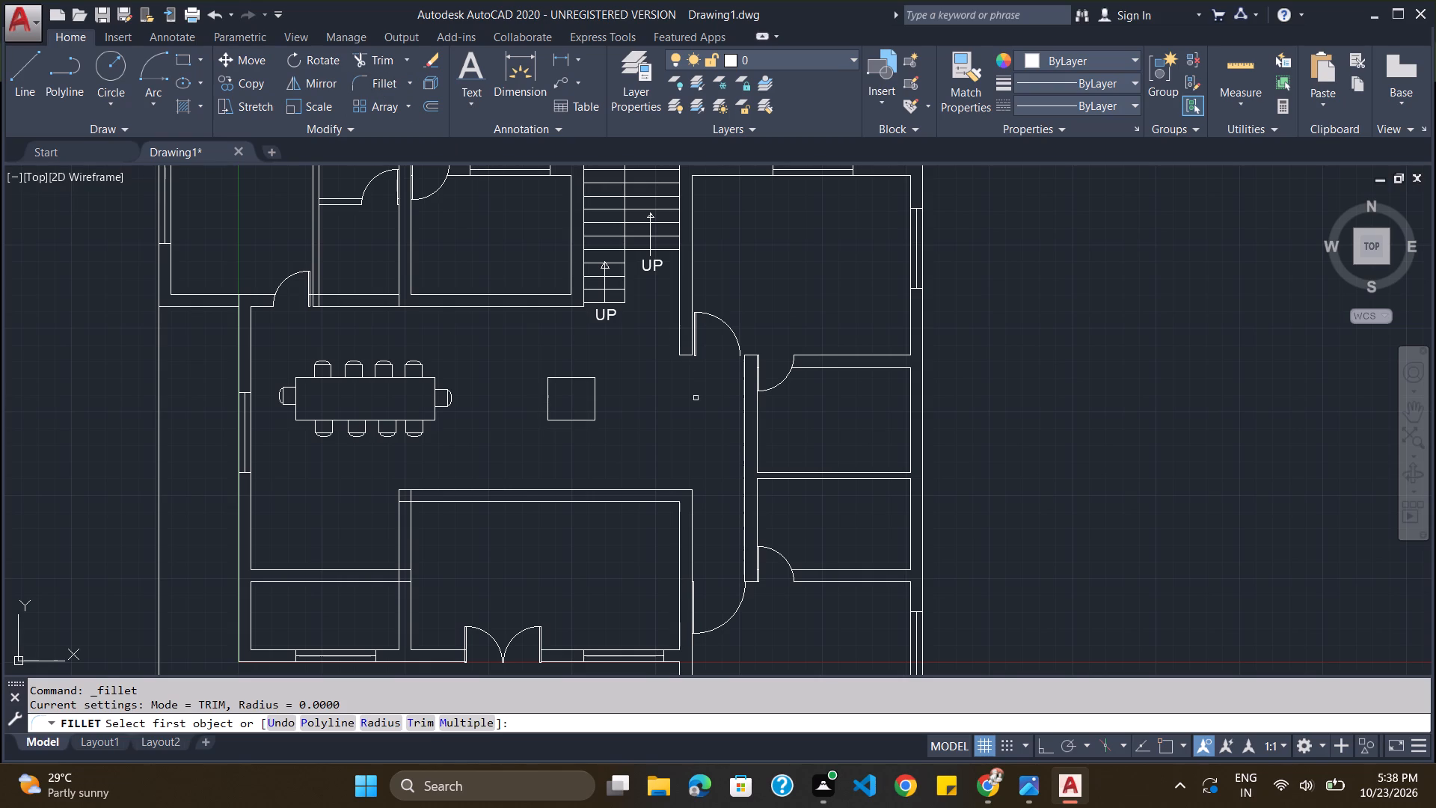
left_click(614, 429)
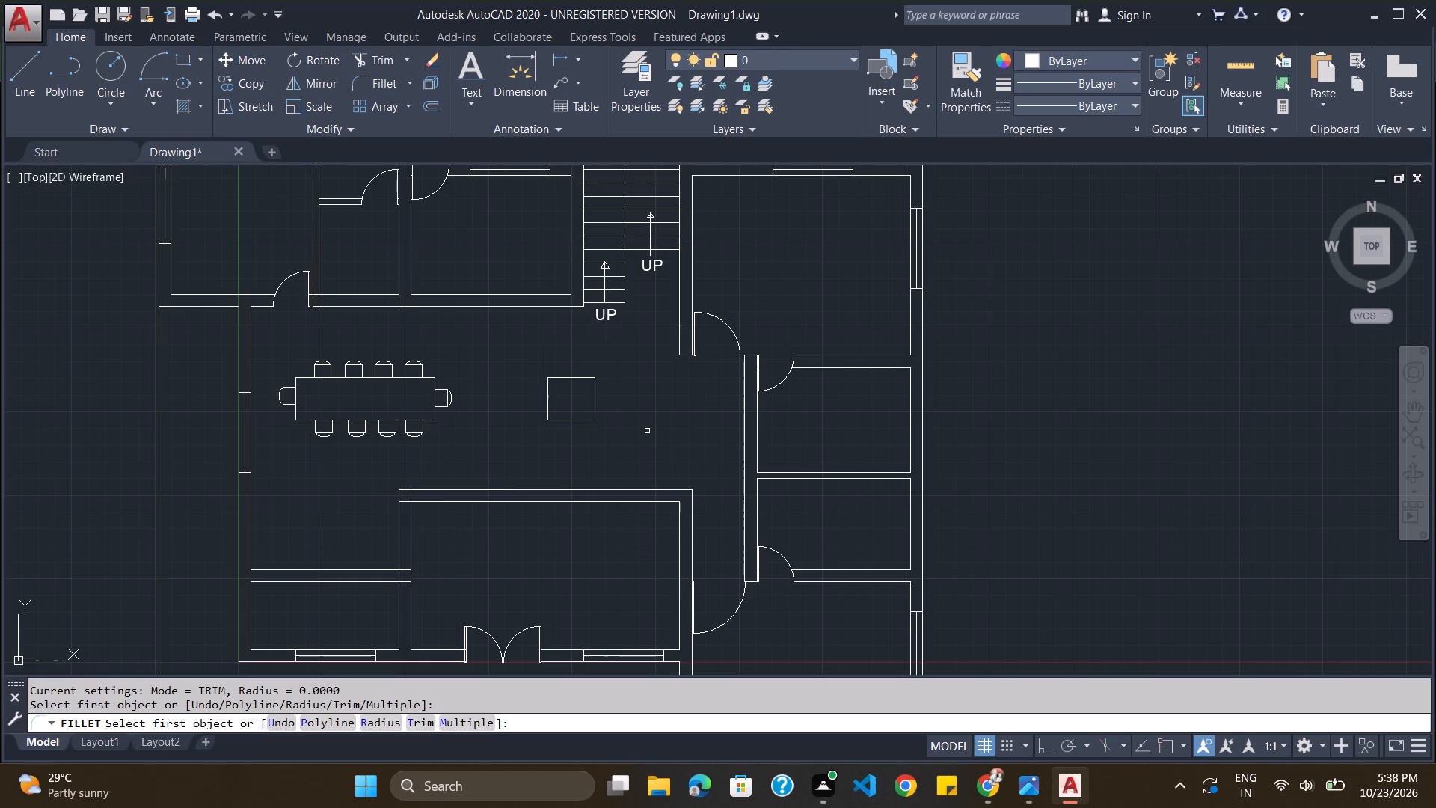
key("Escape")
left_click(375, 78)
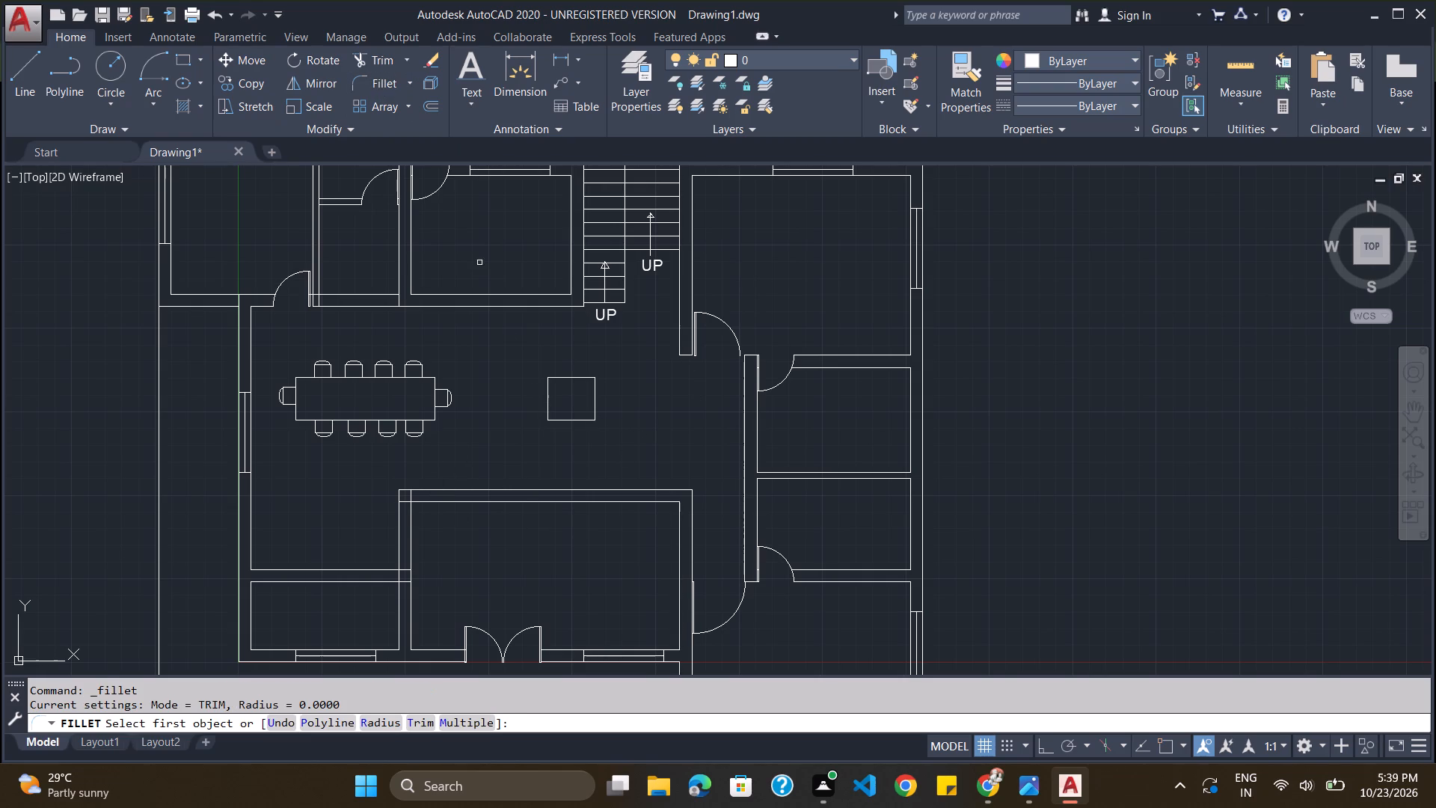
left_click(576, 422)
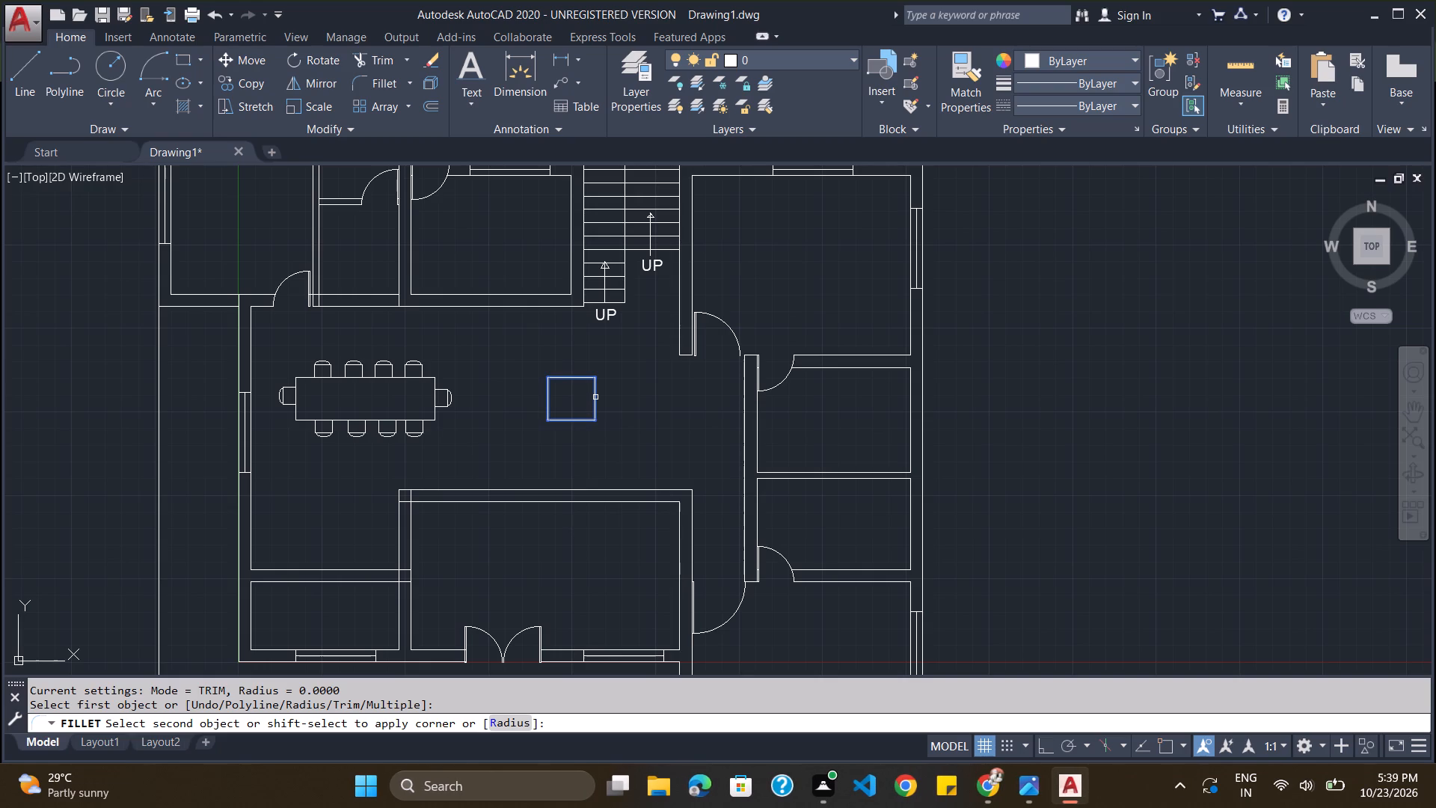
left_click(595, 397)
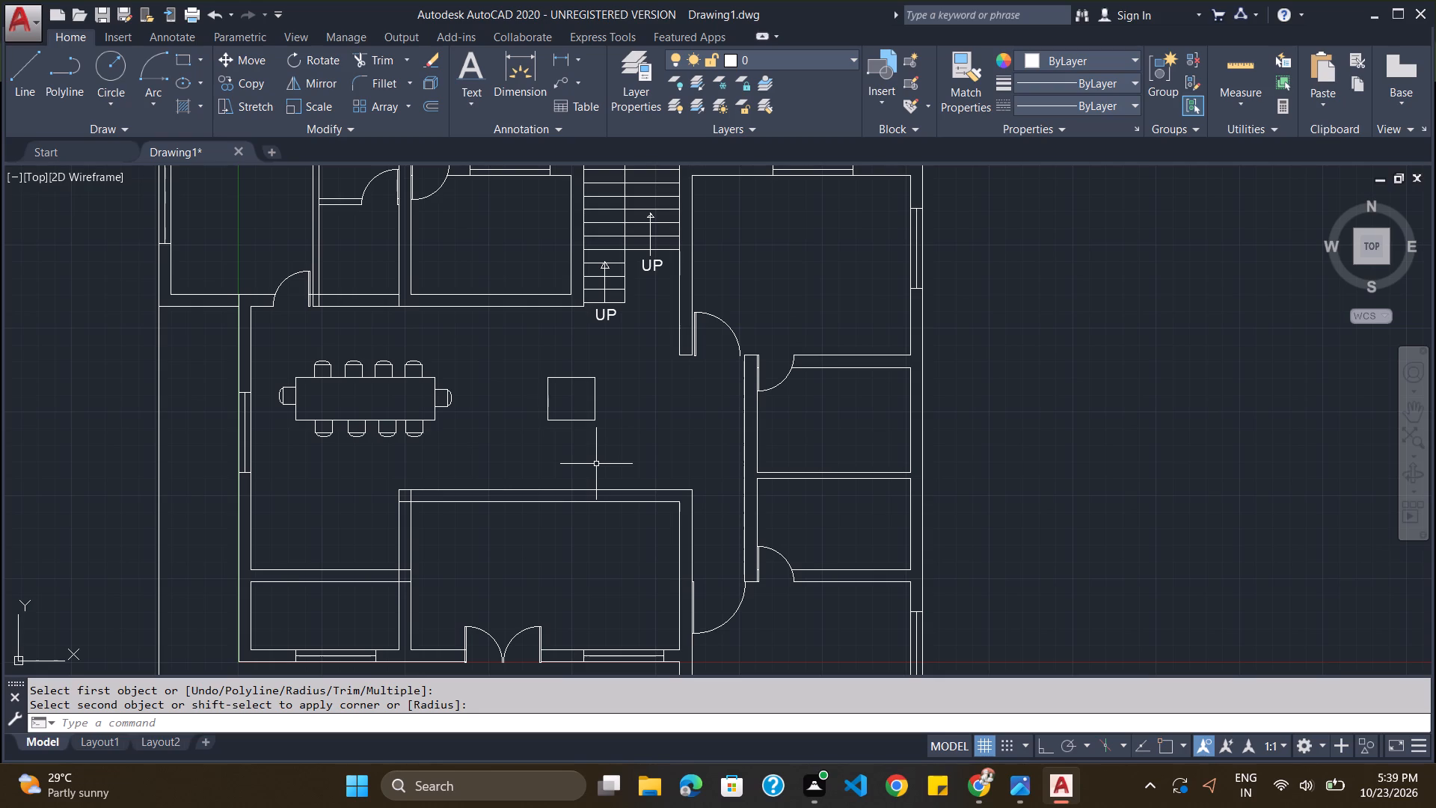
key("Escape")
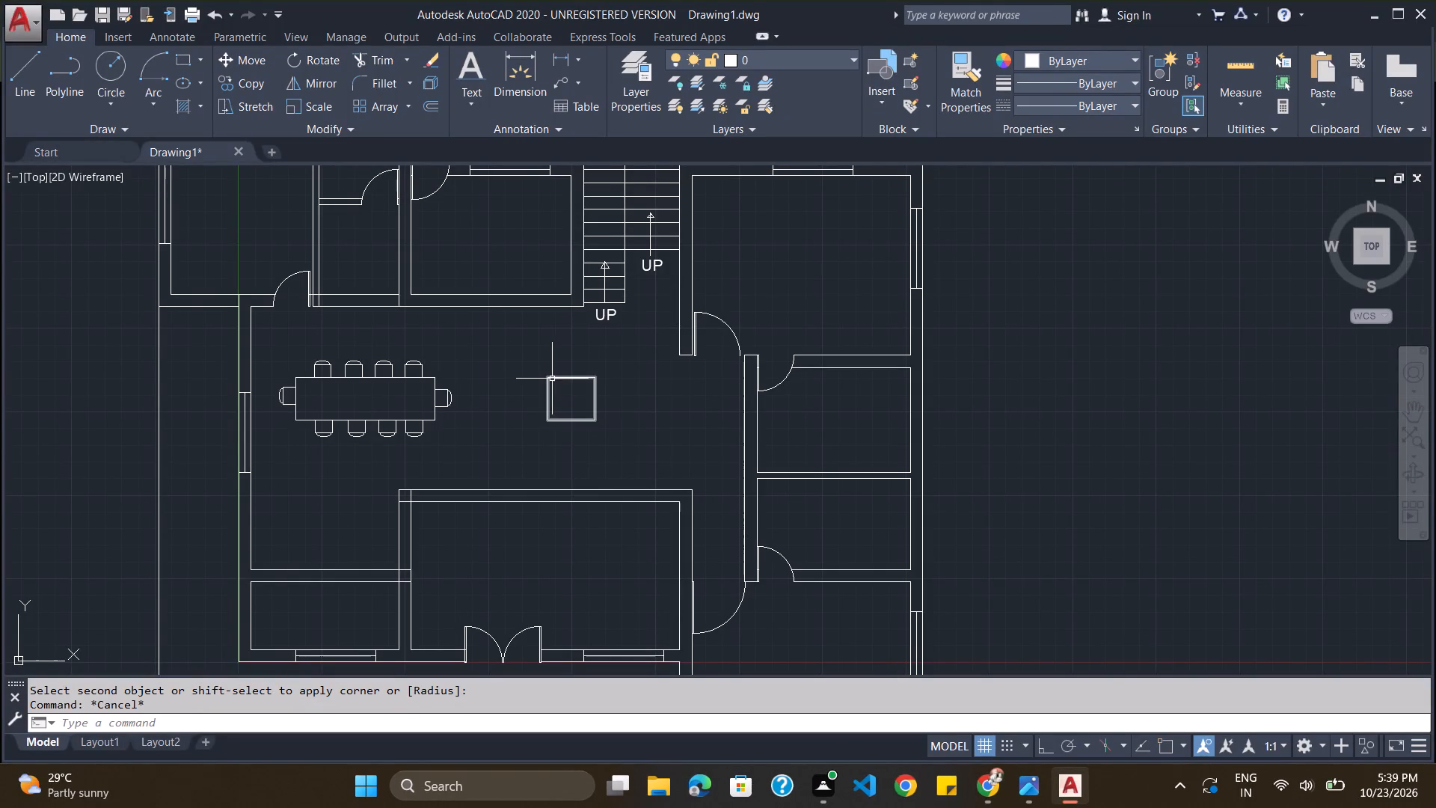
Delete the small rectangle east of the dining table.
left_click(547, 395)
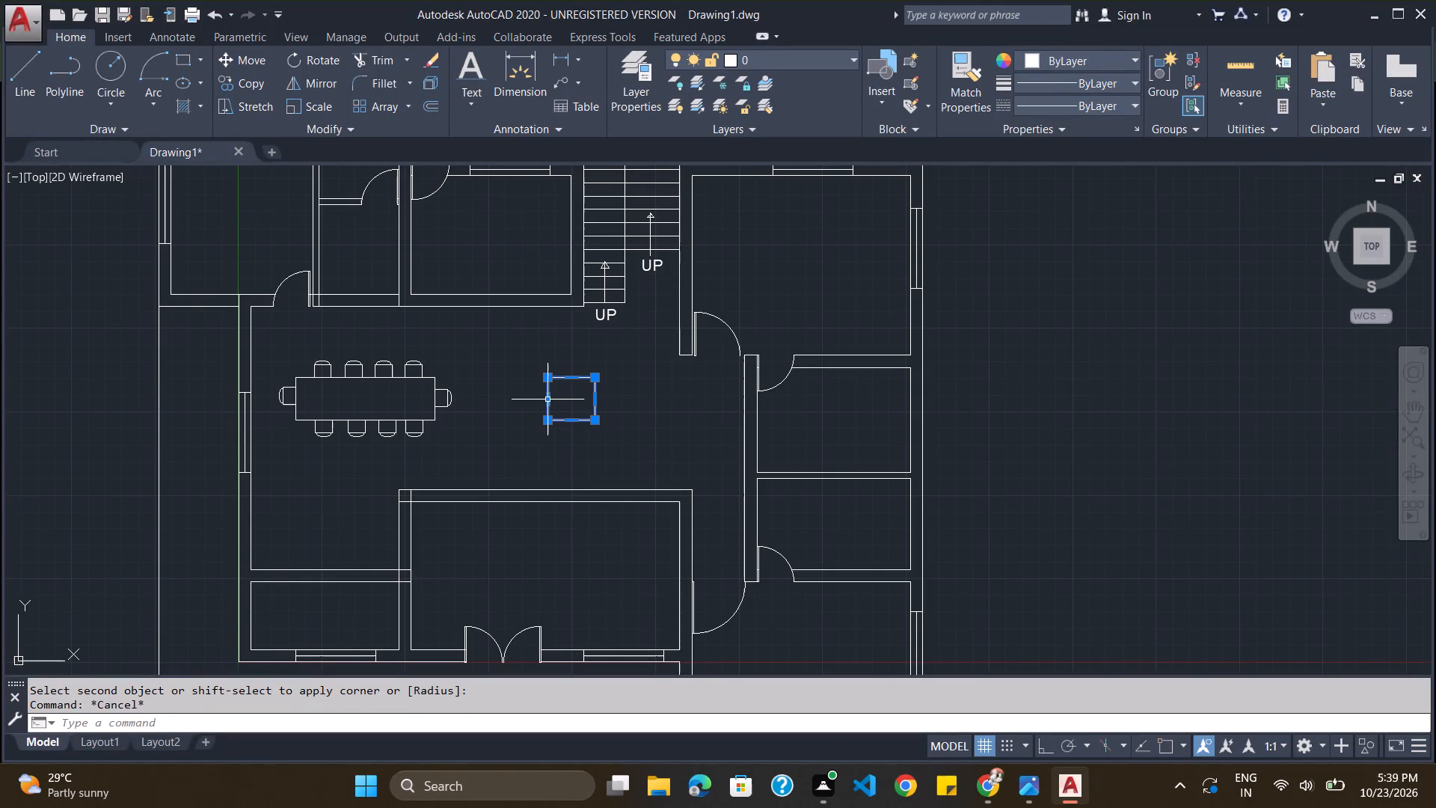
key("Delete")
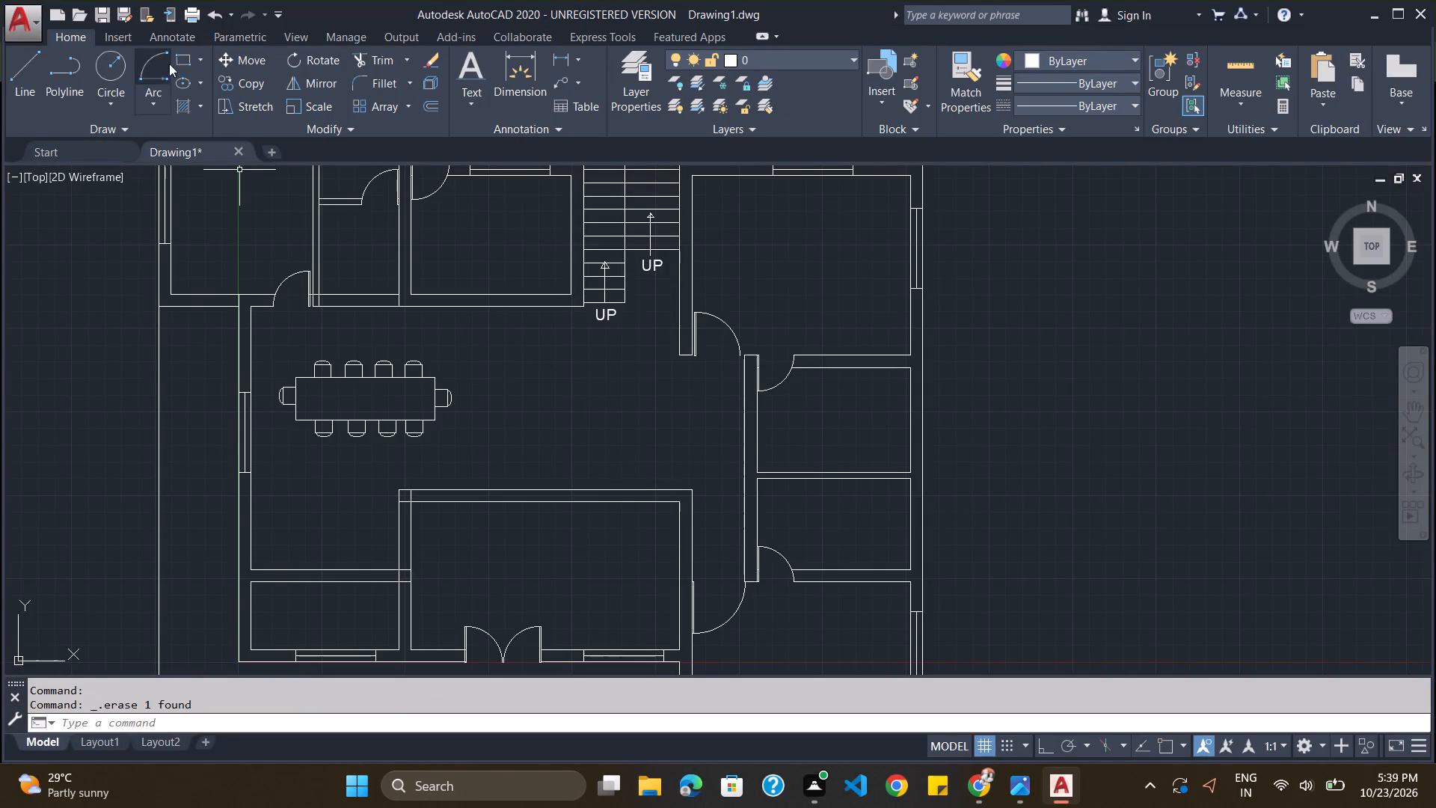
Draw a near-square polyline outline about 800 units wide east of the dining table, with Ortho turned on.
left_click(69, 80)
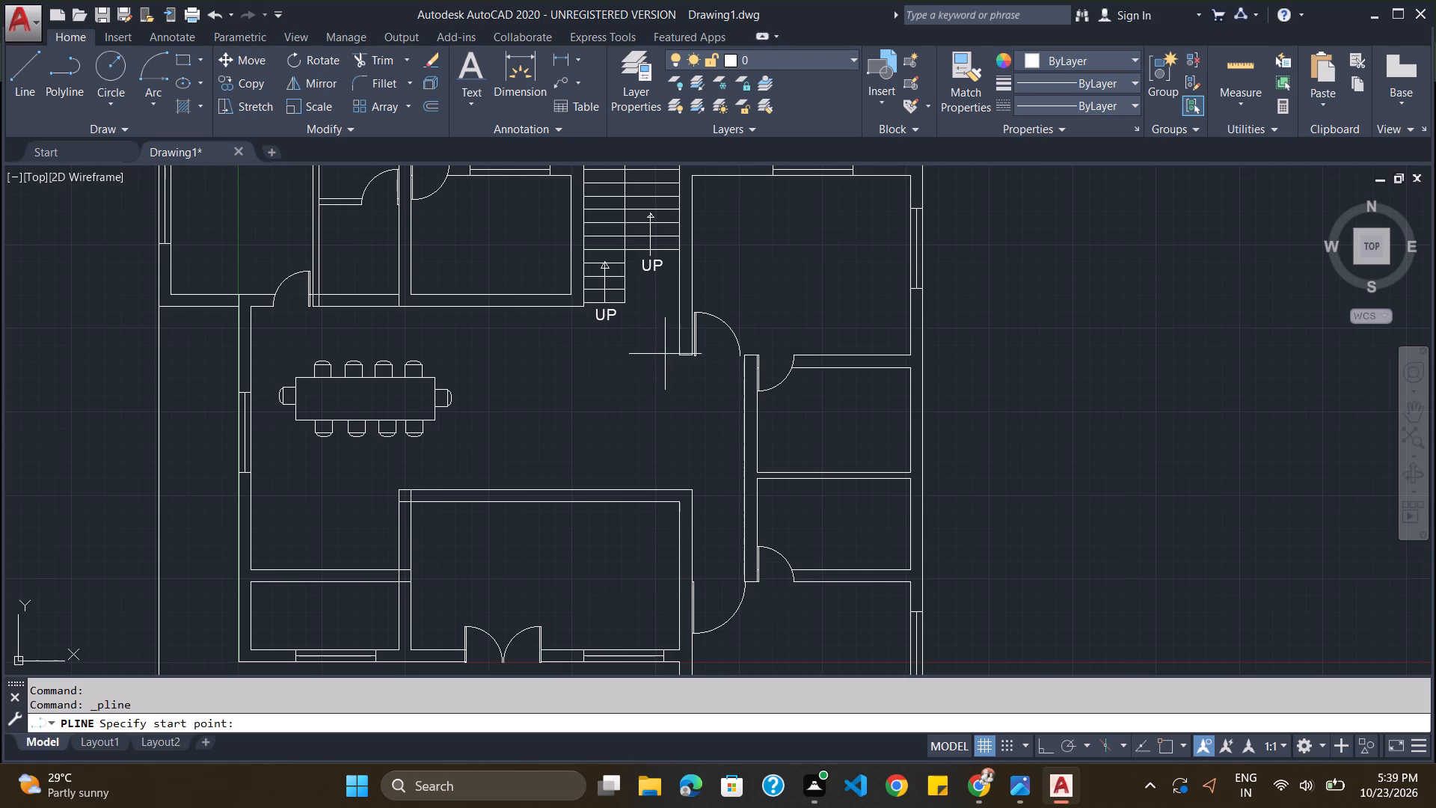
left_click(550, 375)
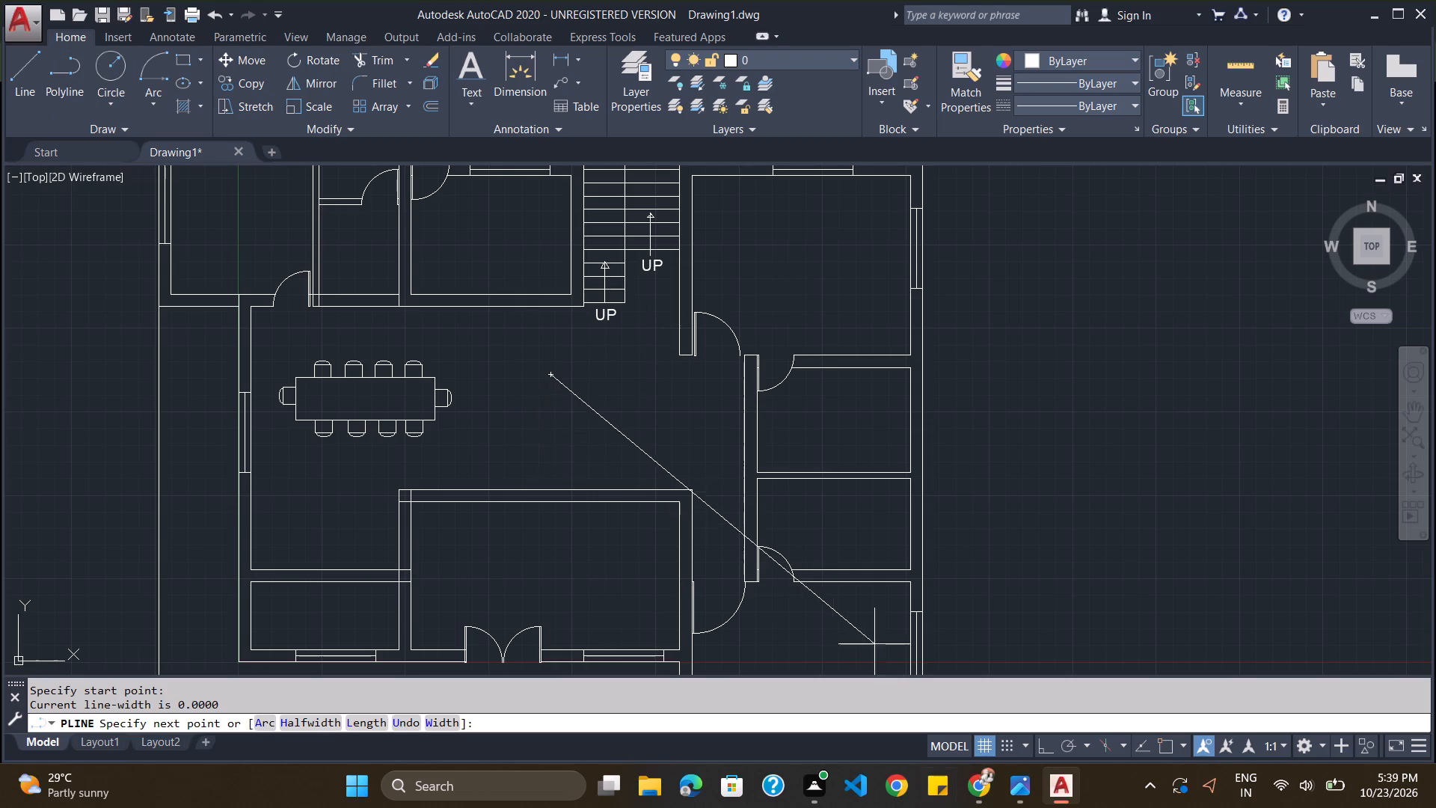
left_click(1043, 745)
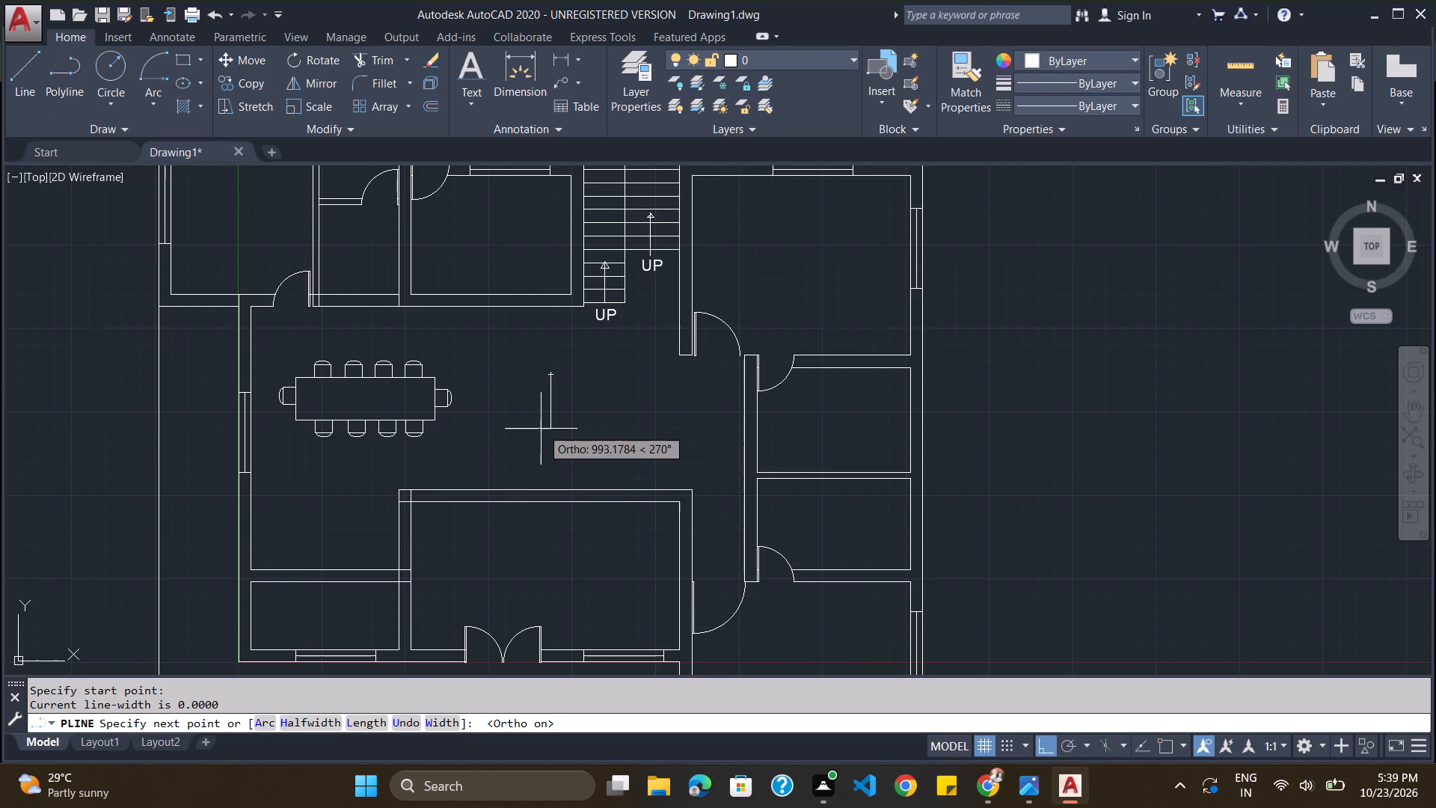
left_click(548, 421)
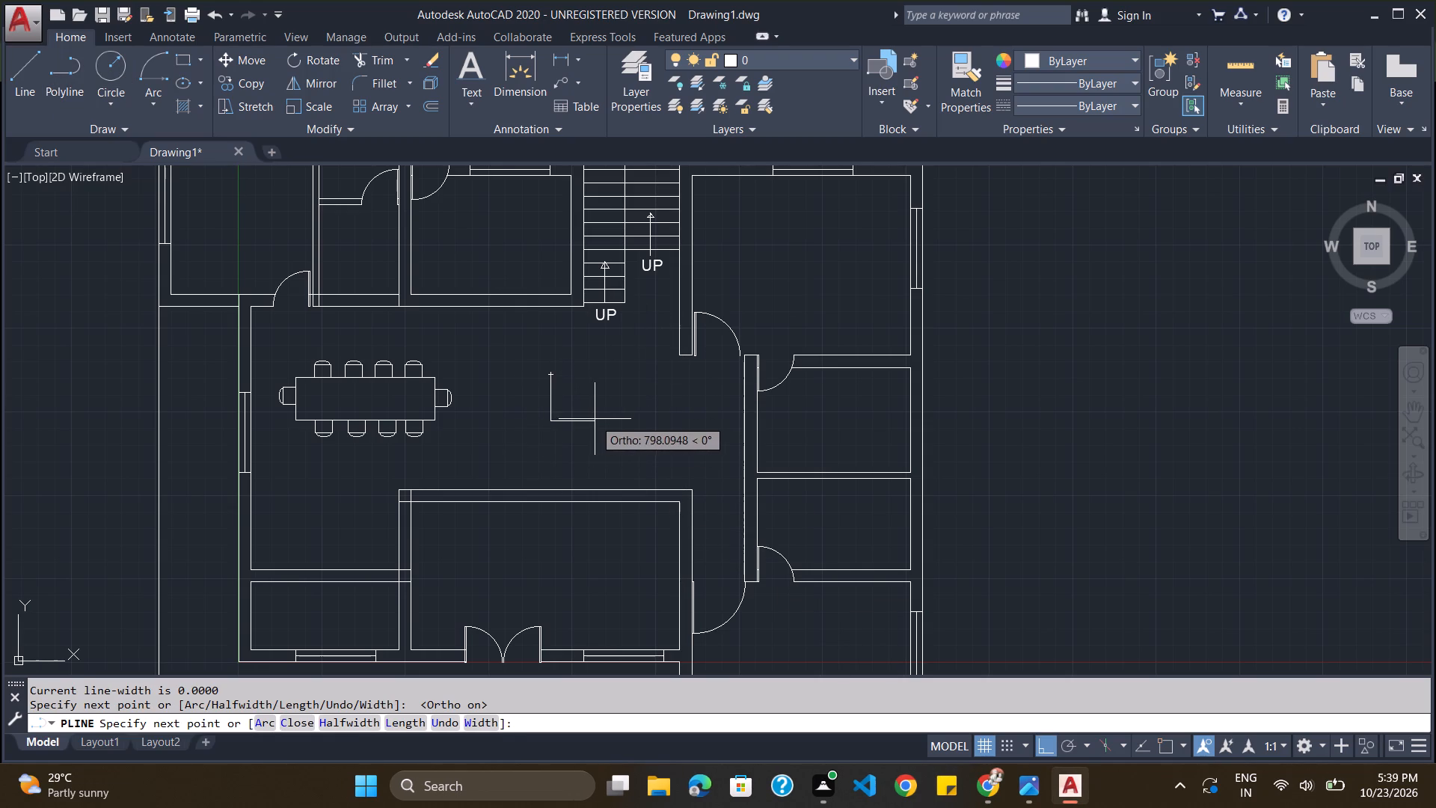
left_click(595, 419)
left_click(594, 374)
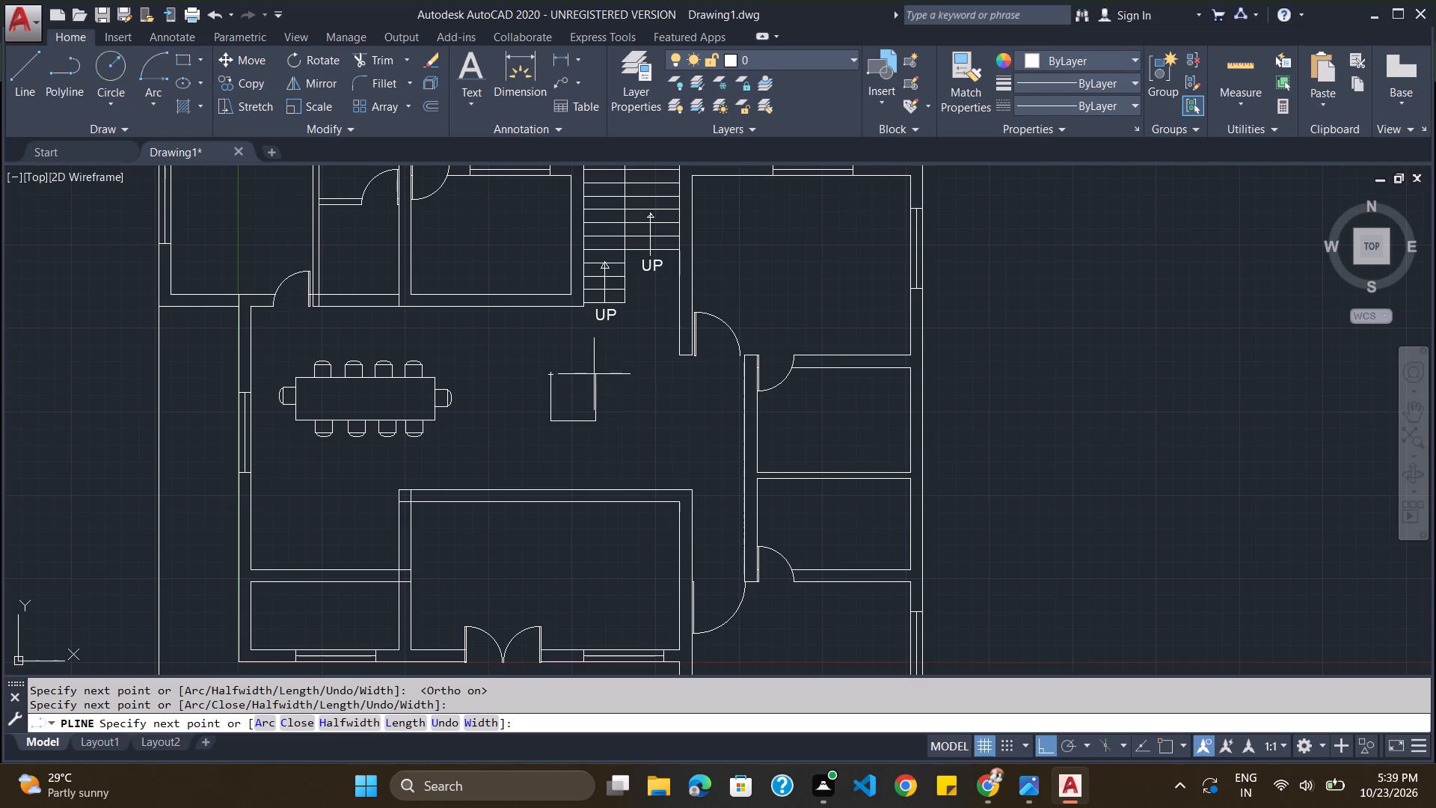
left_click(550, 375)
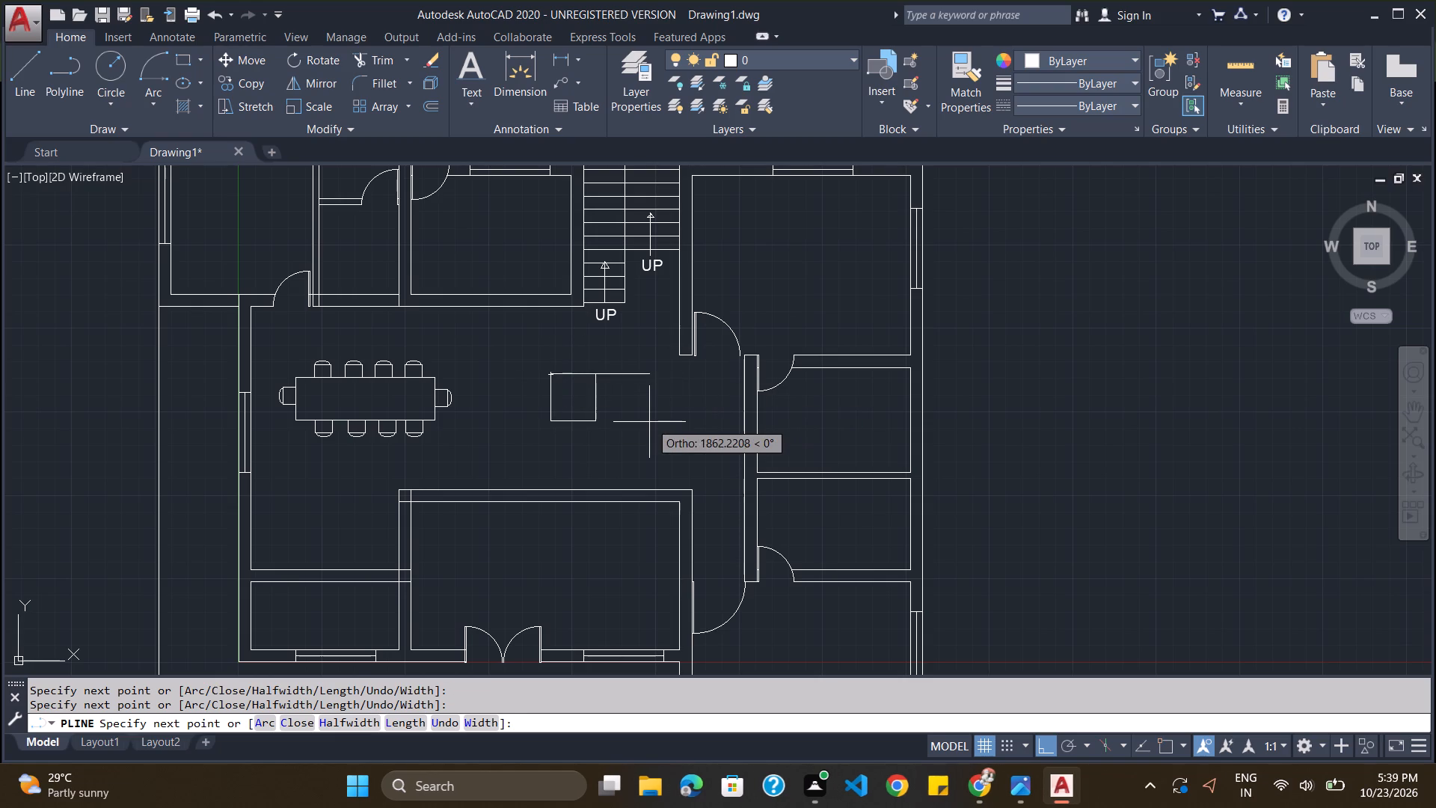
key("Escape")
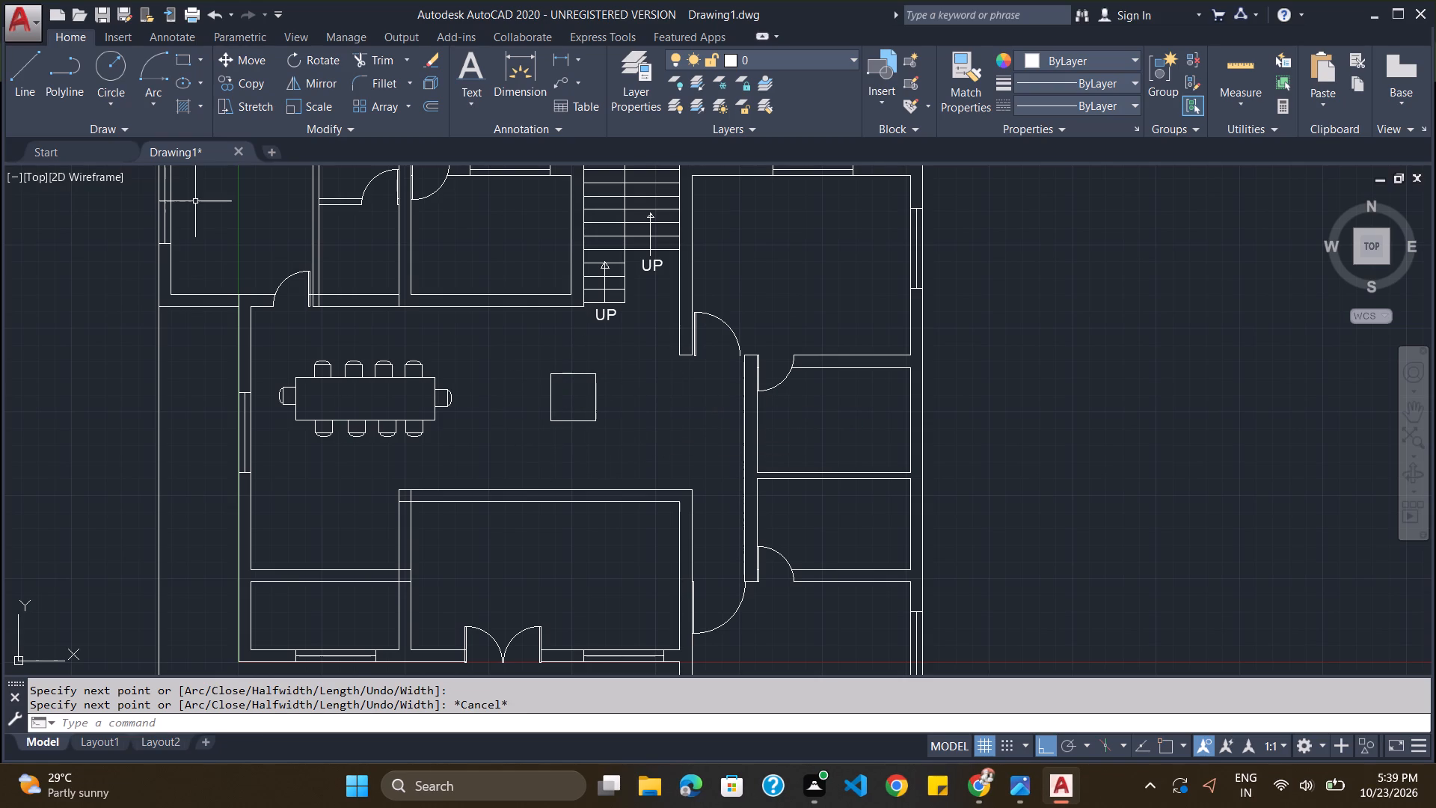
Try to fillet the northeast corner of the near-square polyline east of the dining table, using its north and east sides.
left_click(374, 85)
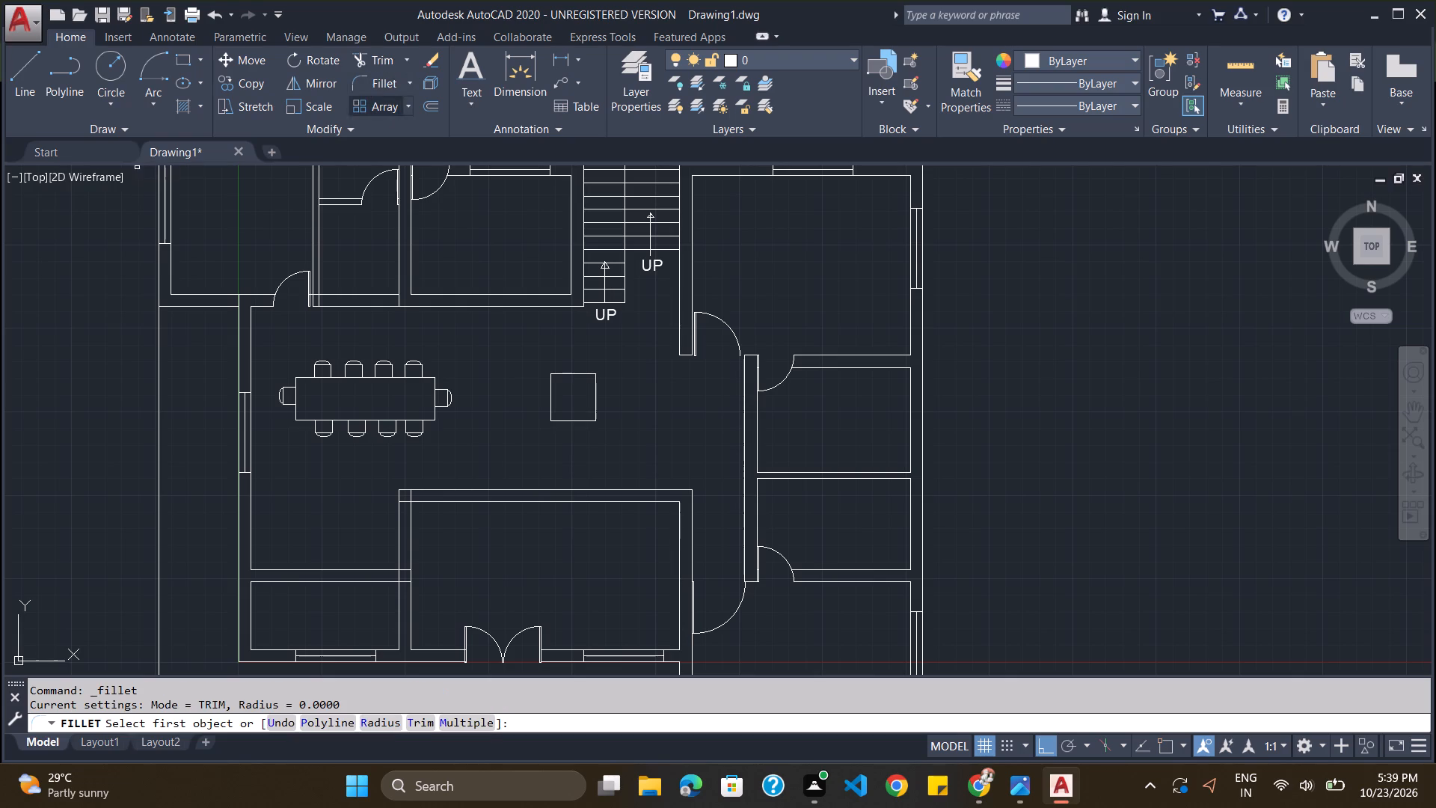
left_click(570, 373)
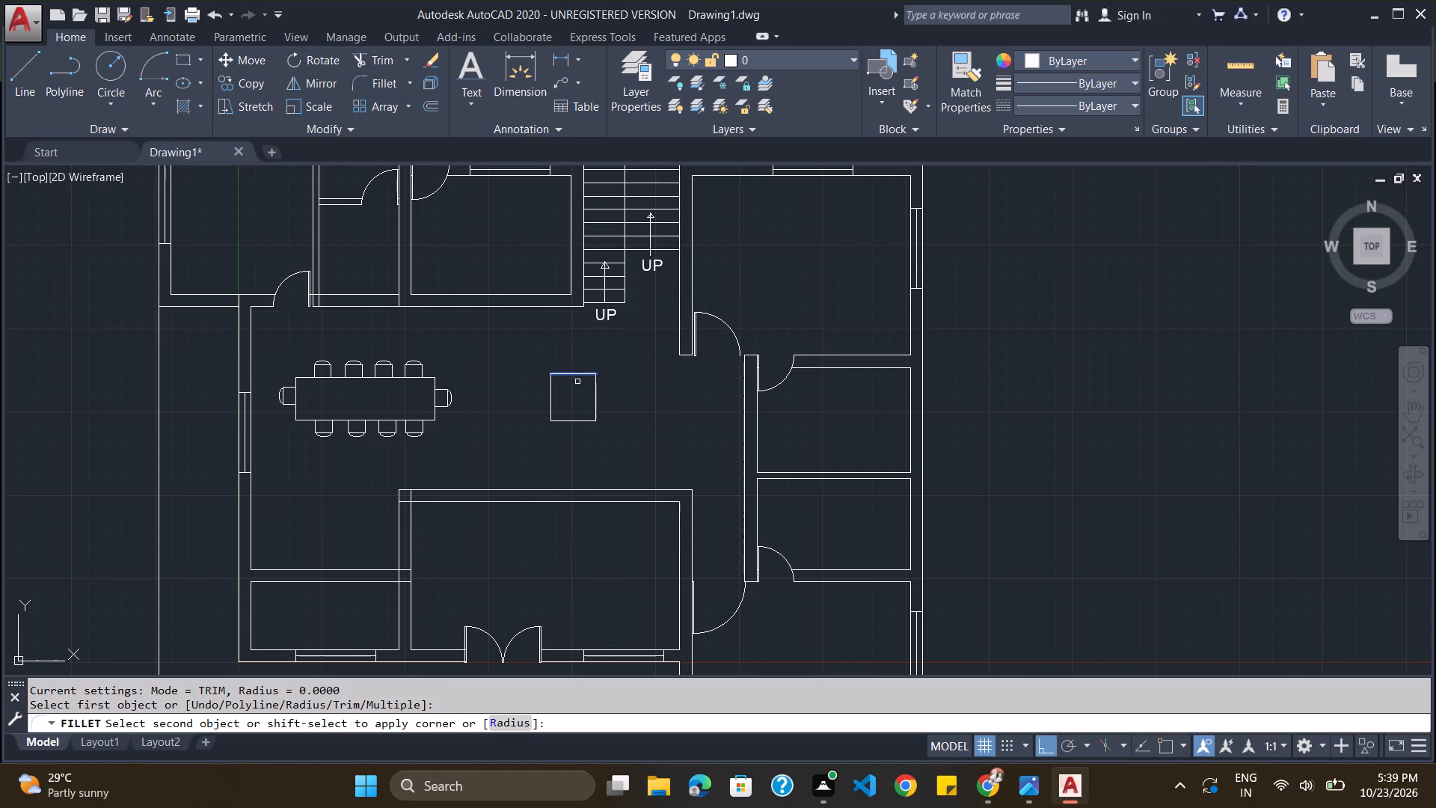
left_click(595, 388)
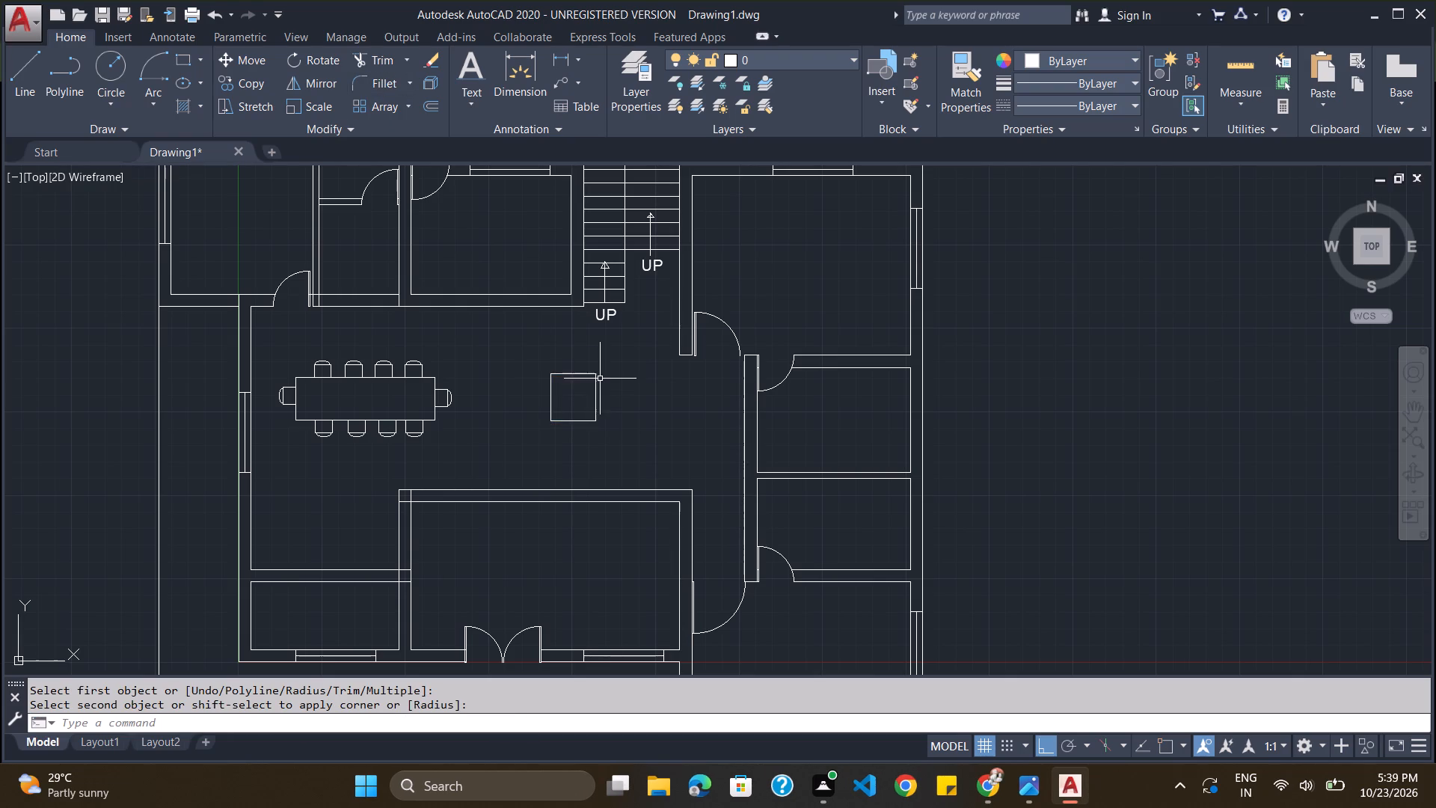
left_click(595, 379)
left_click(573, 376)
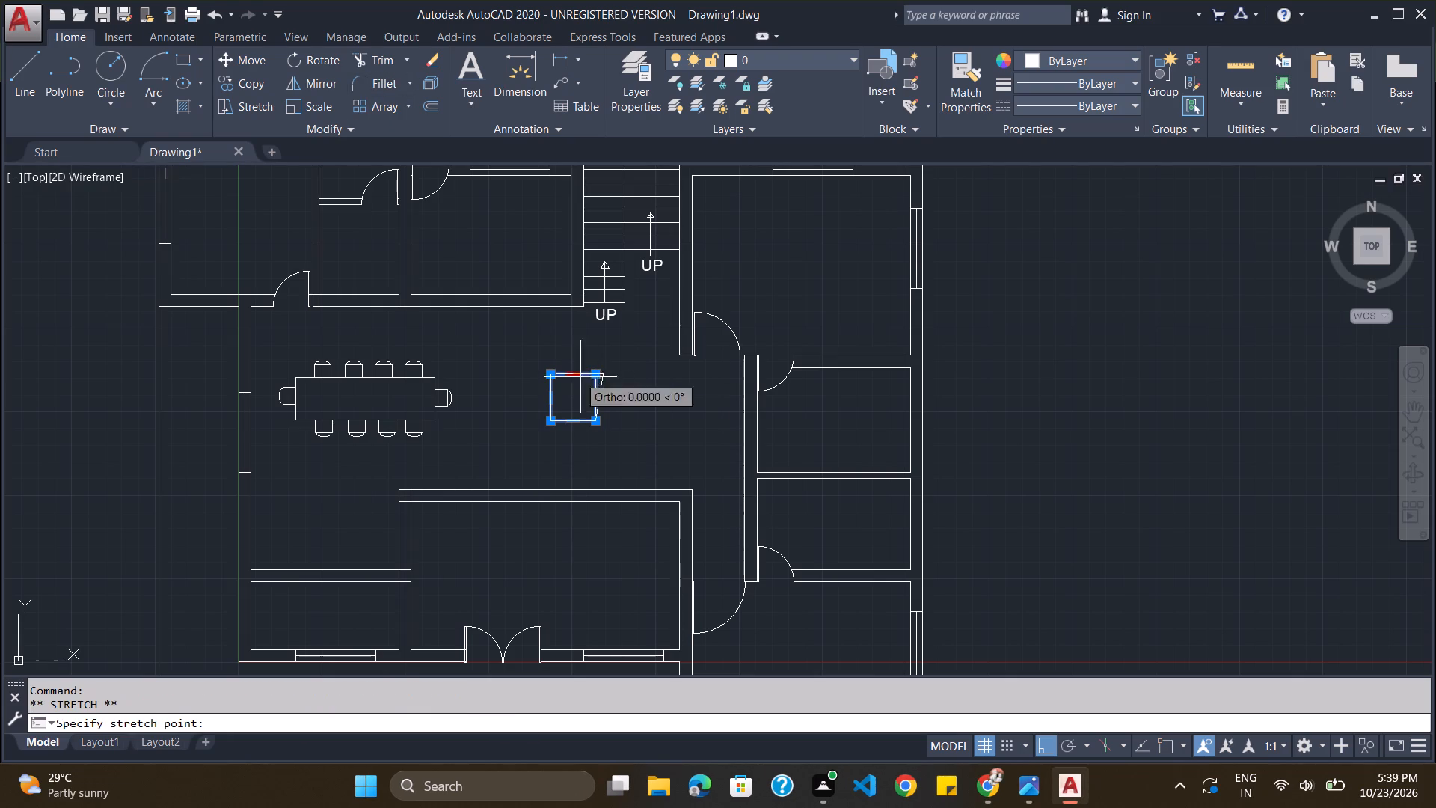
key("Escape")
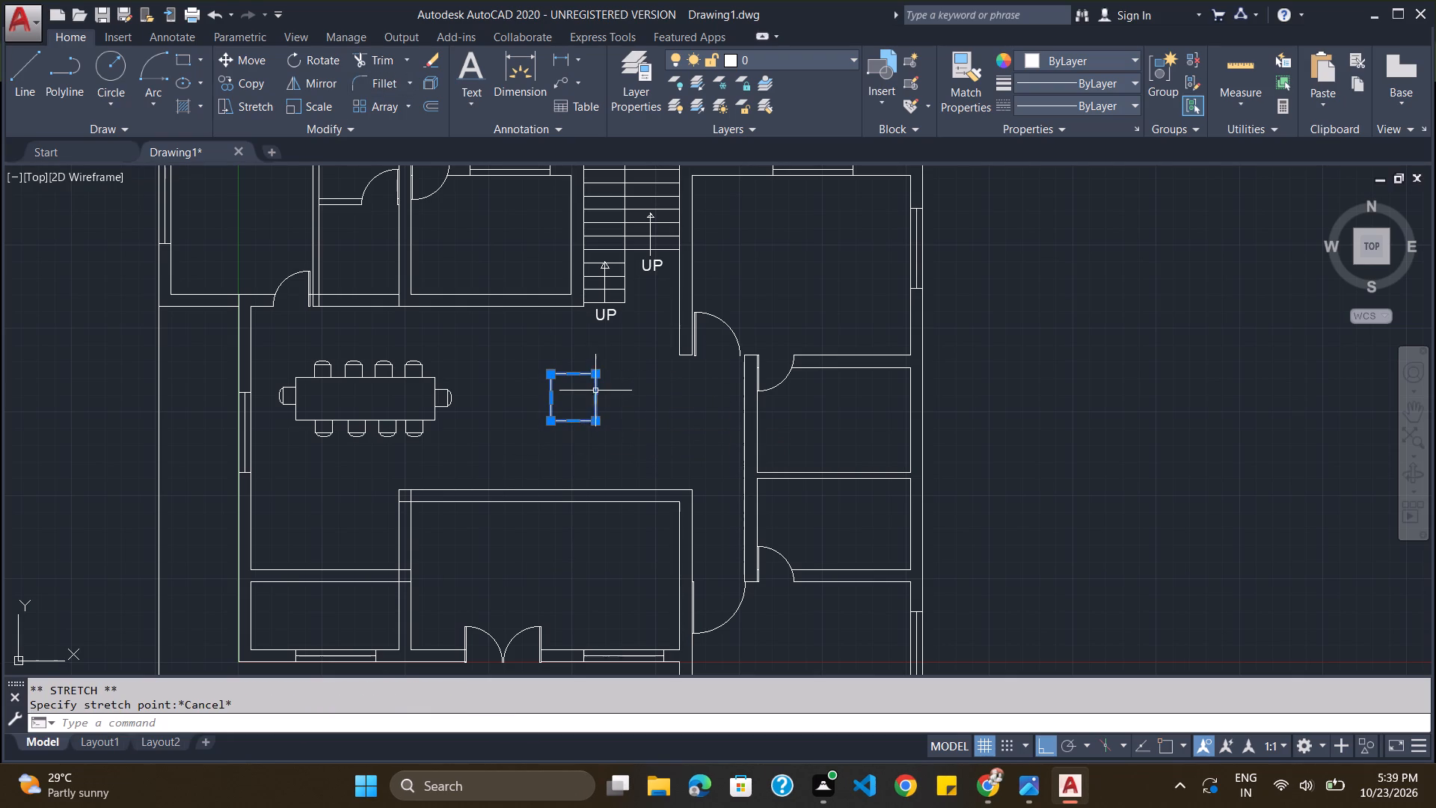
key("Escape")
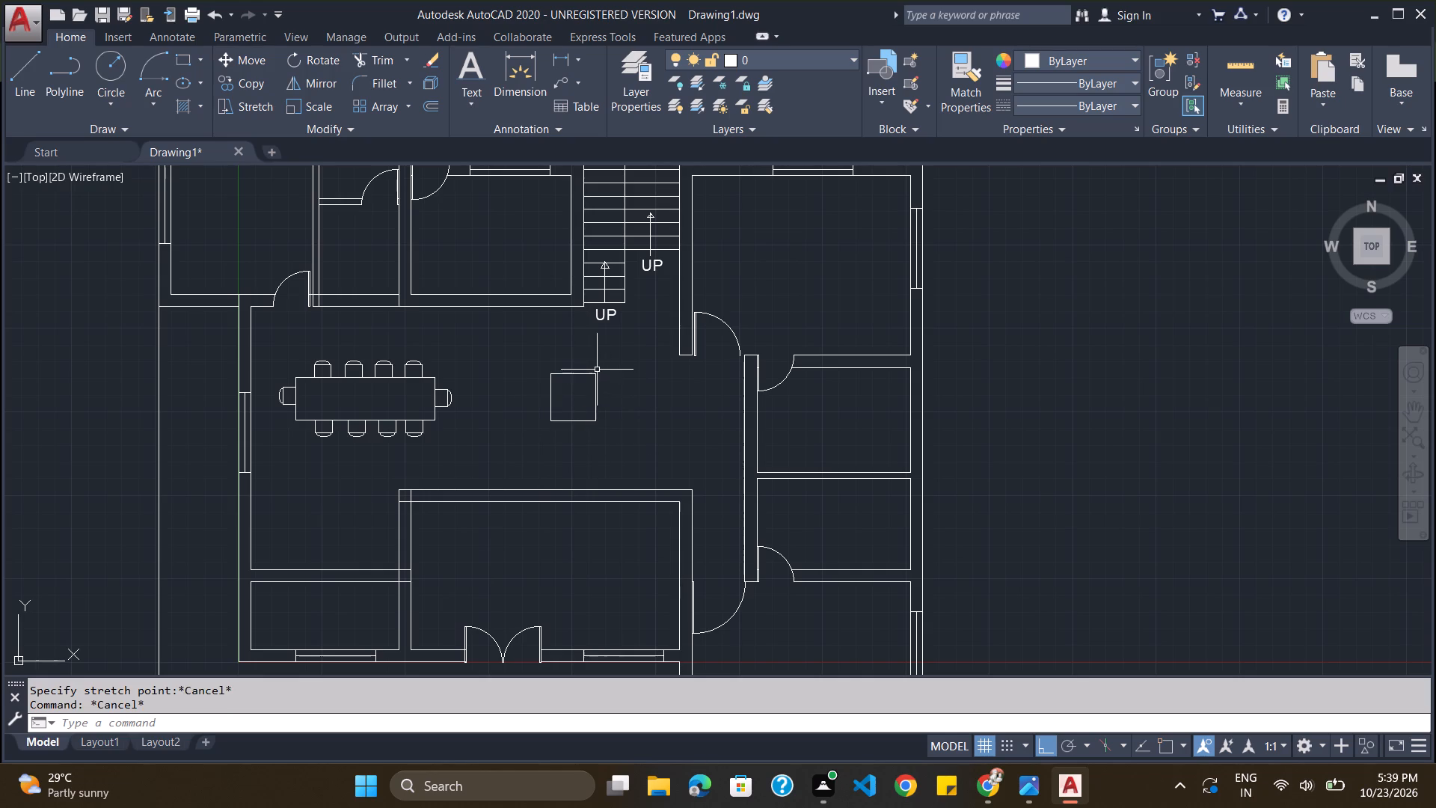
Delete the near-square polyline outline east of the dining table.
scroll(553, 405, "up", 4)
scroll(553, 405, "down", 1)
left_click_drag(648, 247, 515, 291)
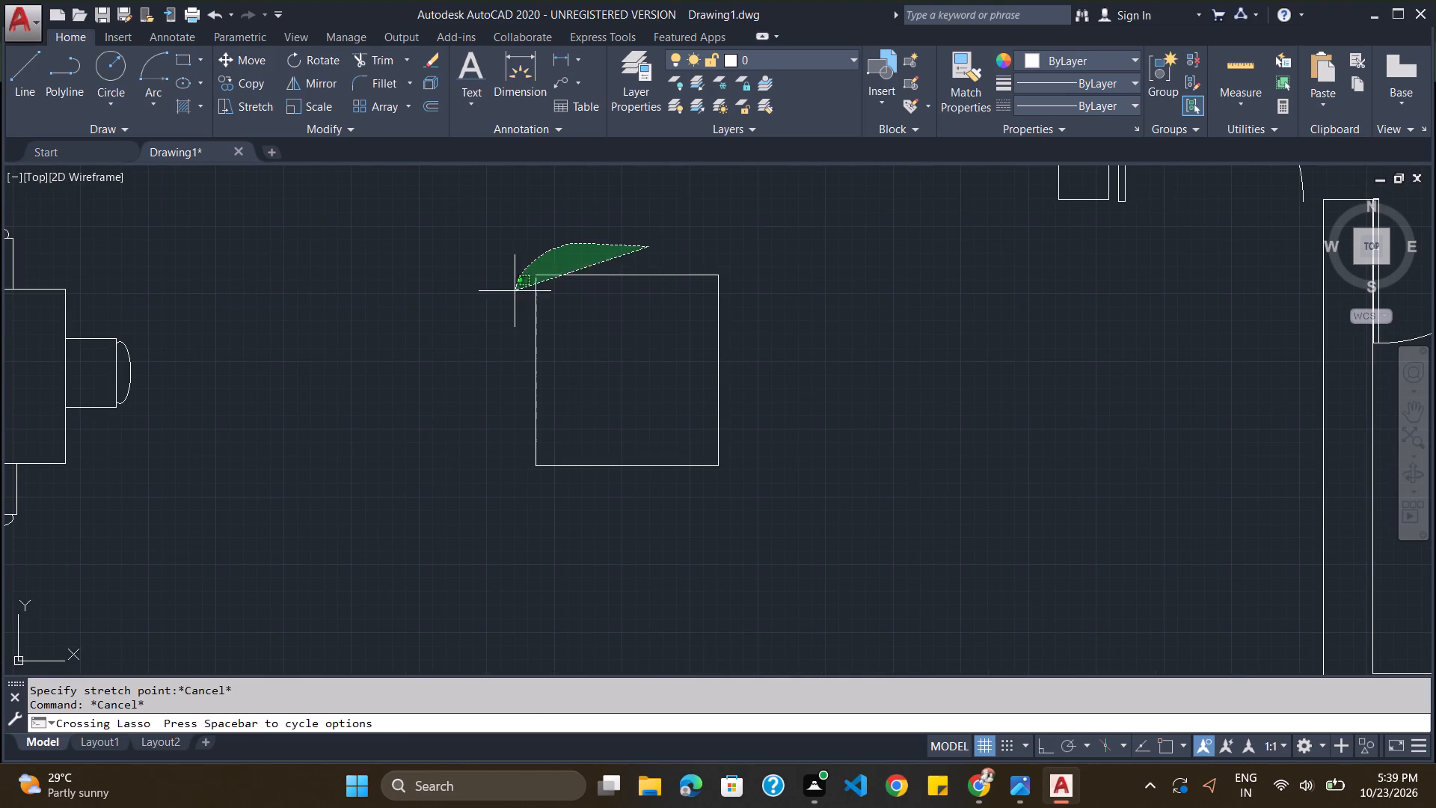
left_click_drag(515, 291, 683, 255)
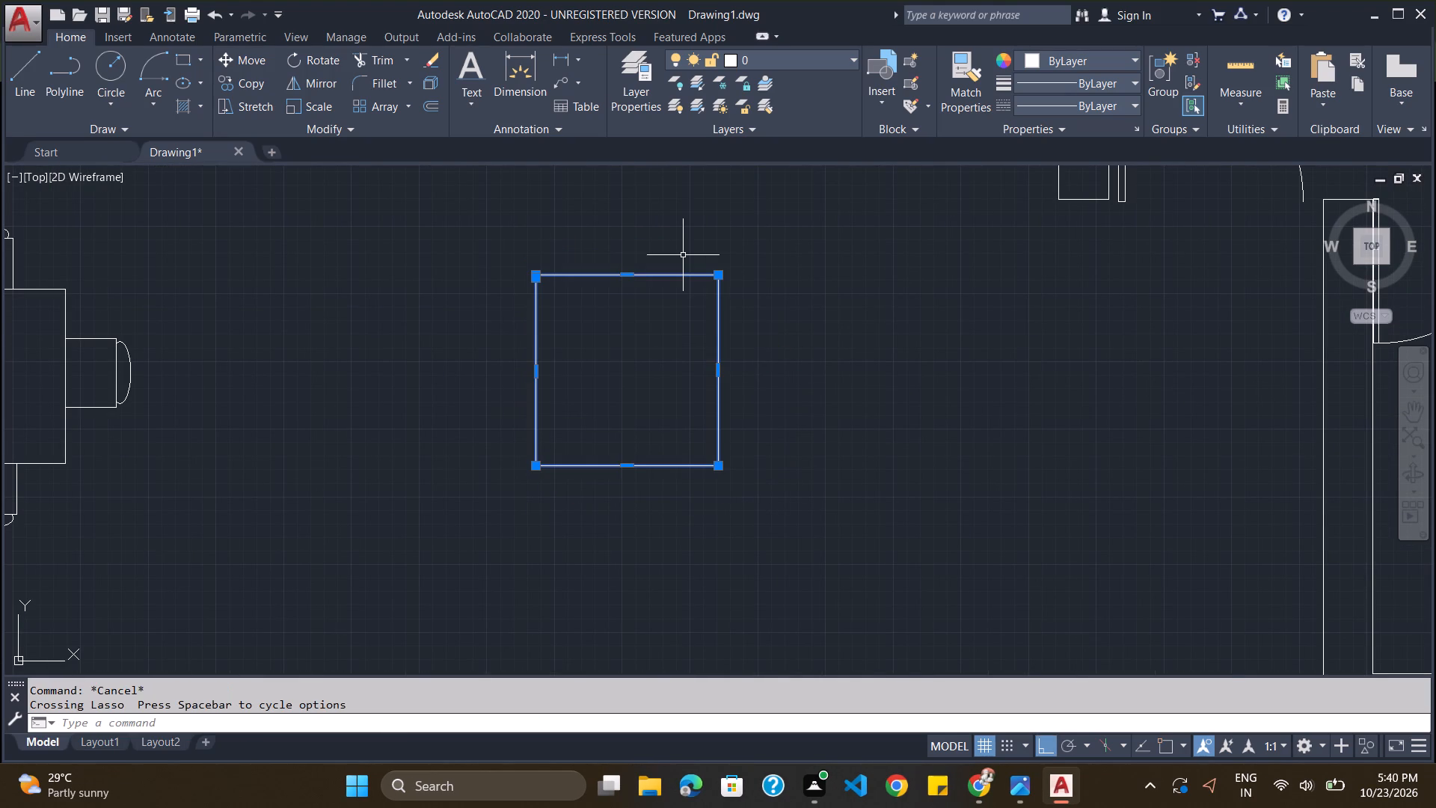
key("Delete")
Draw a near-square rectangle as an armchair seat in the open hall, east of the dining set.
scroll(675, 264, "down", 3)
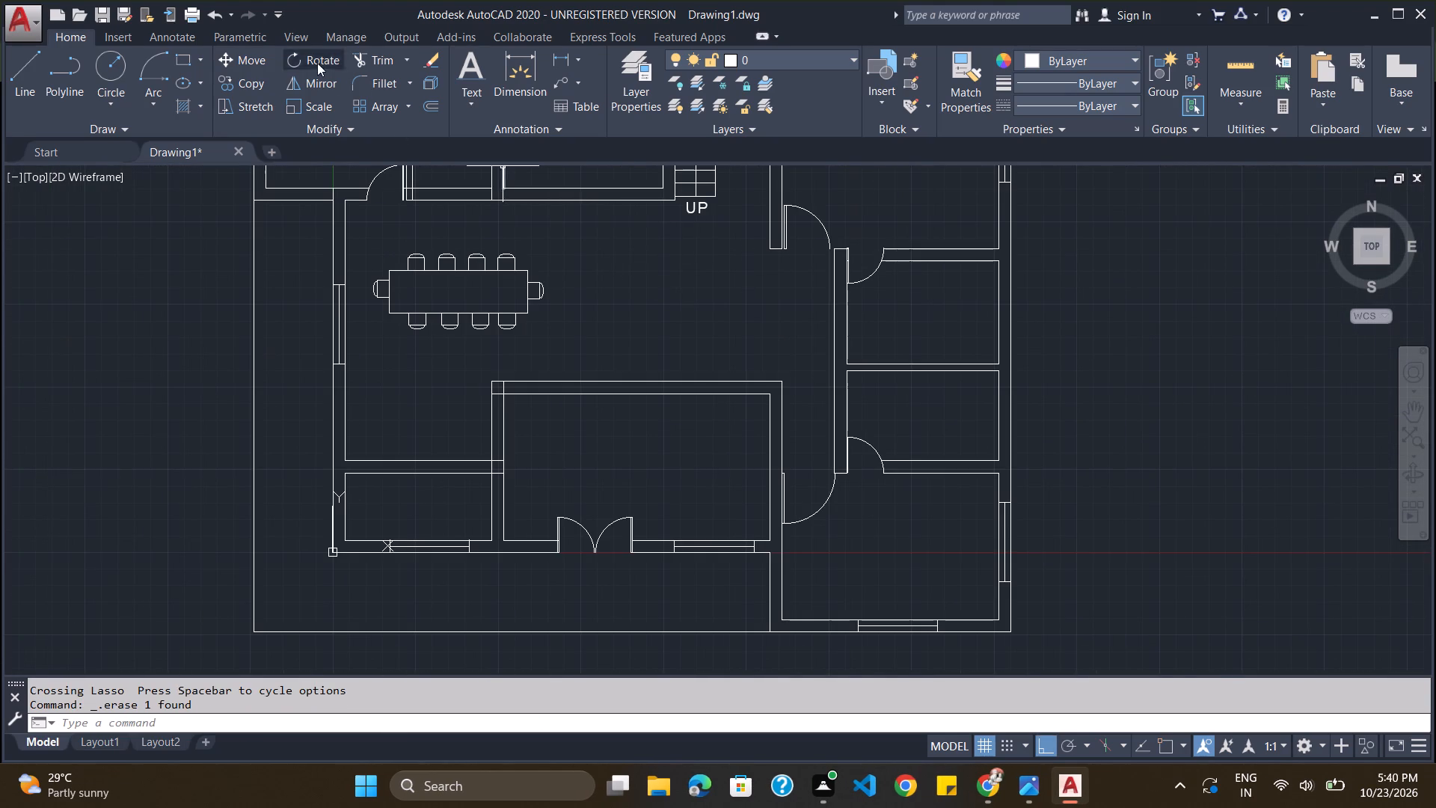
scroll(587, 166, "up", 2)
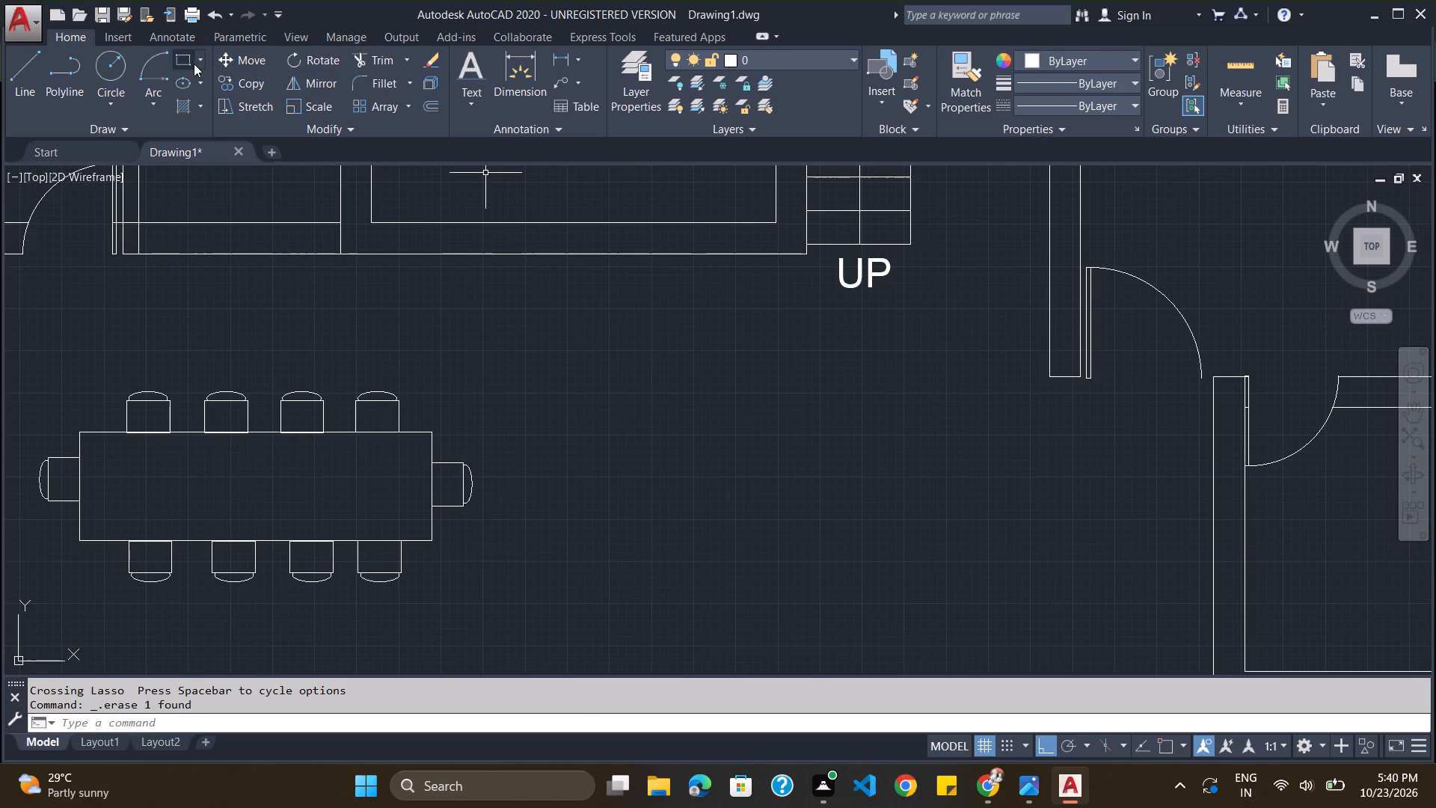
left_click(179, 57)
left_click_drag(669, 376, 681, 381)
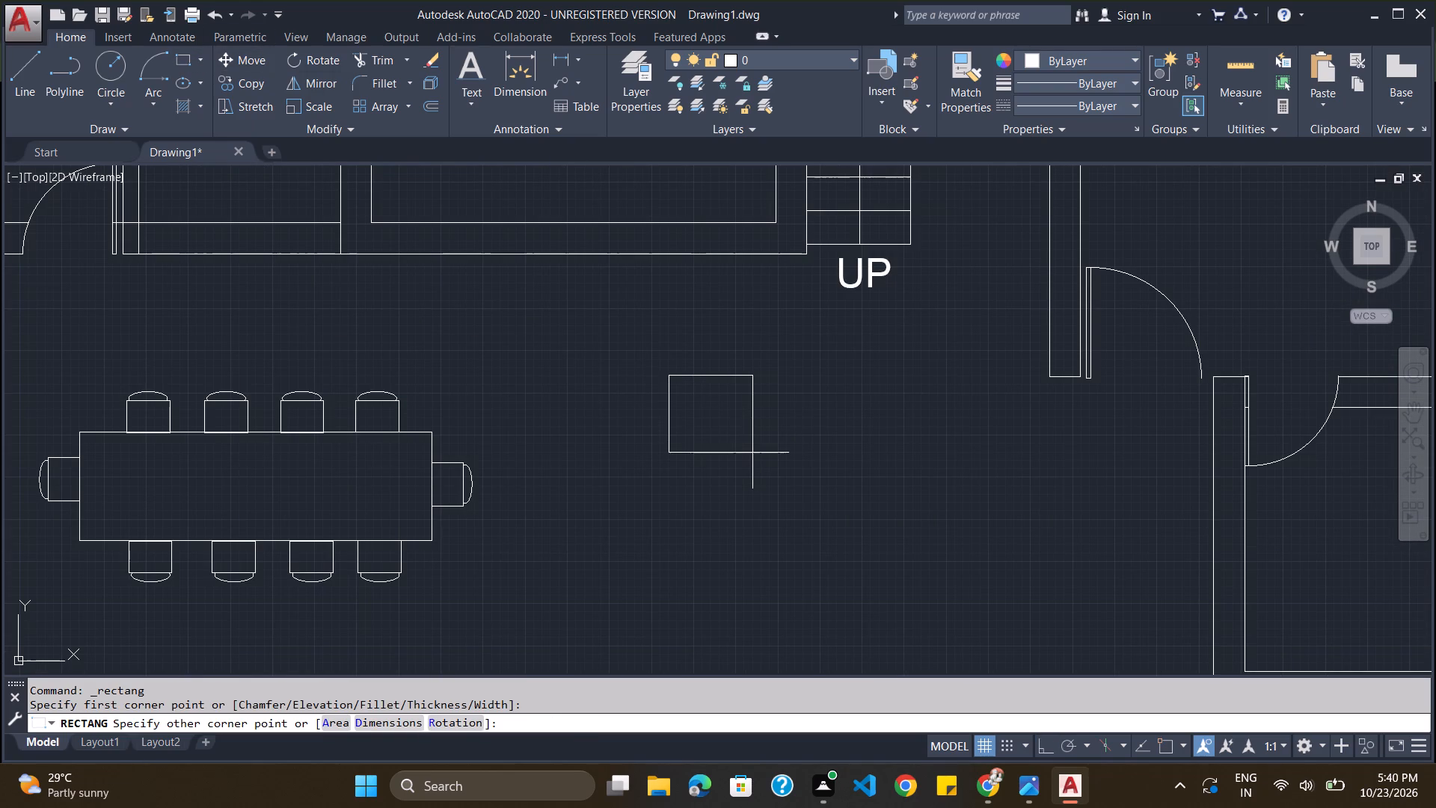
left_click(752, 452)
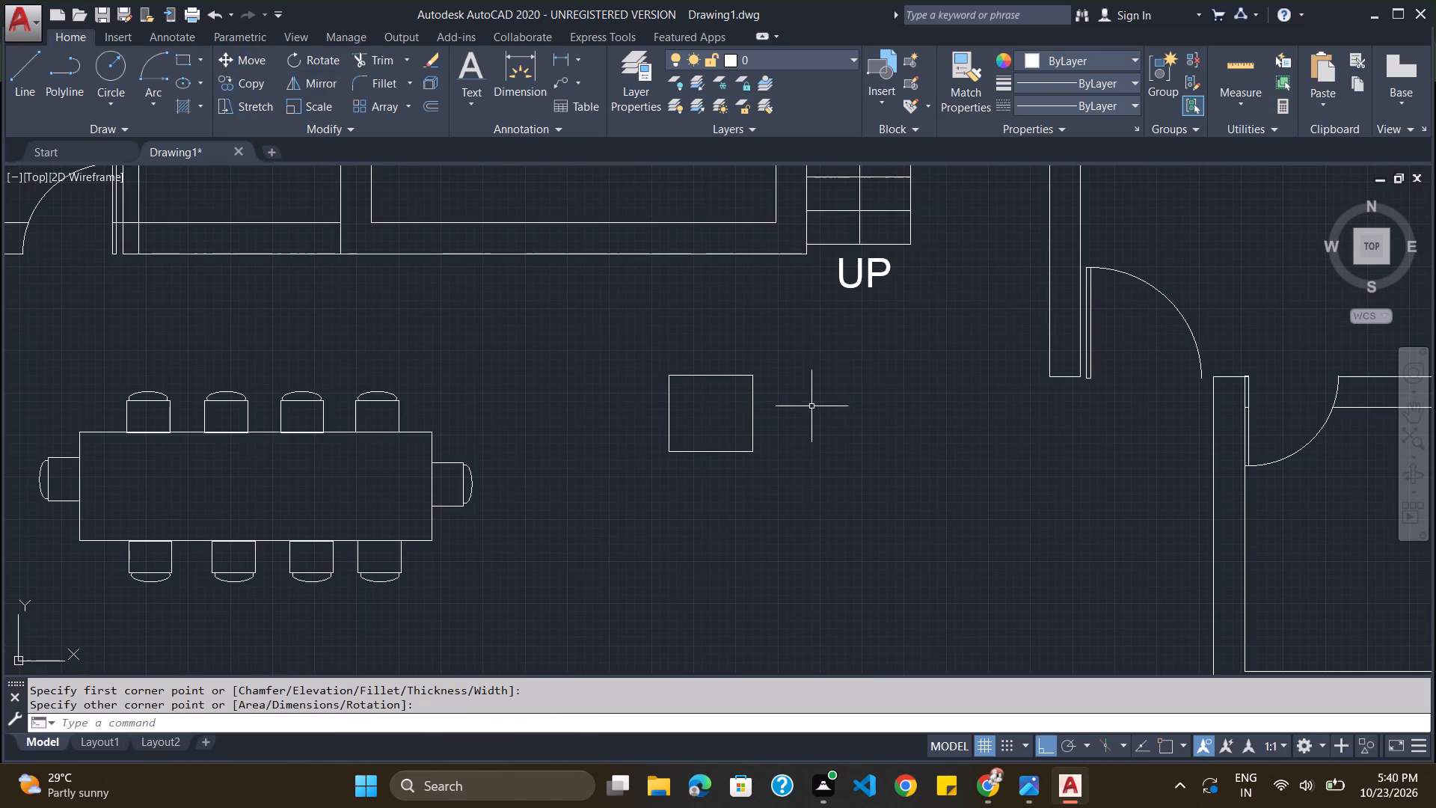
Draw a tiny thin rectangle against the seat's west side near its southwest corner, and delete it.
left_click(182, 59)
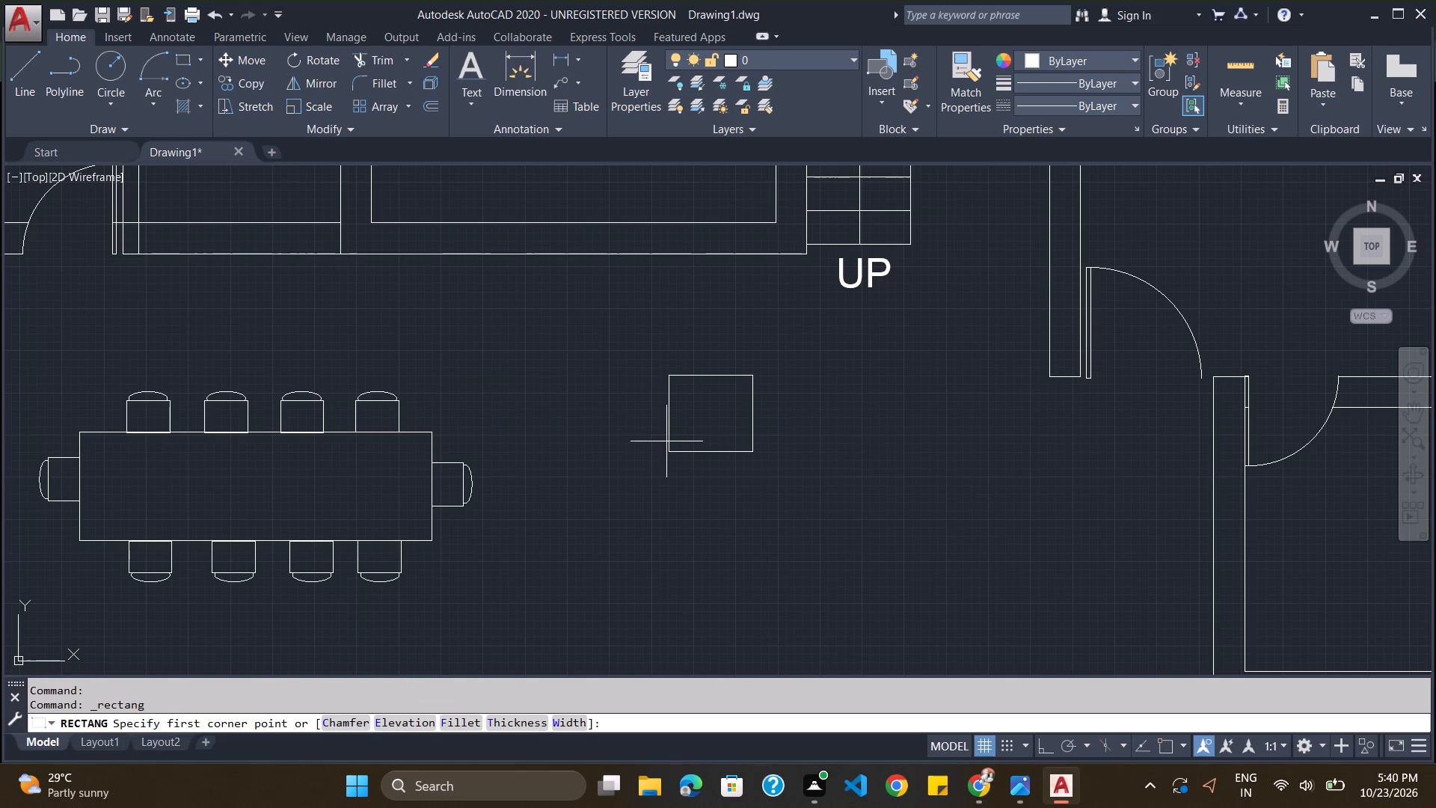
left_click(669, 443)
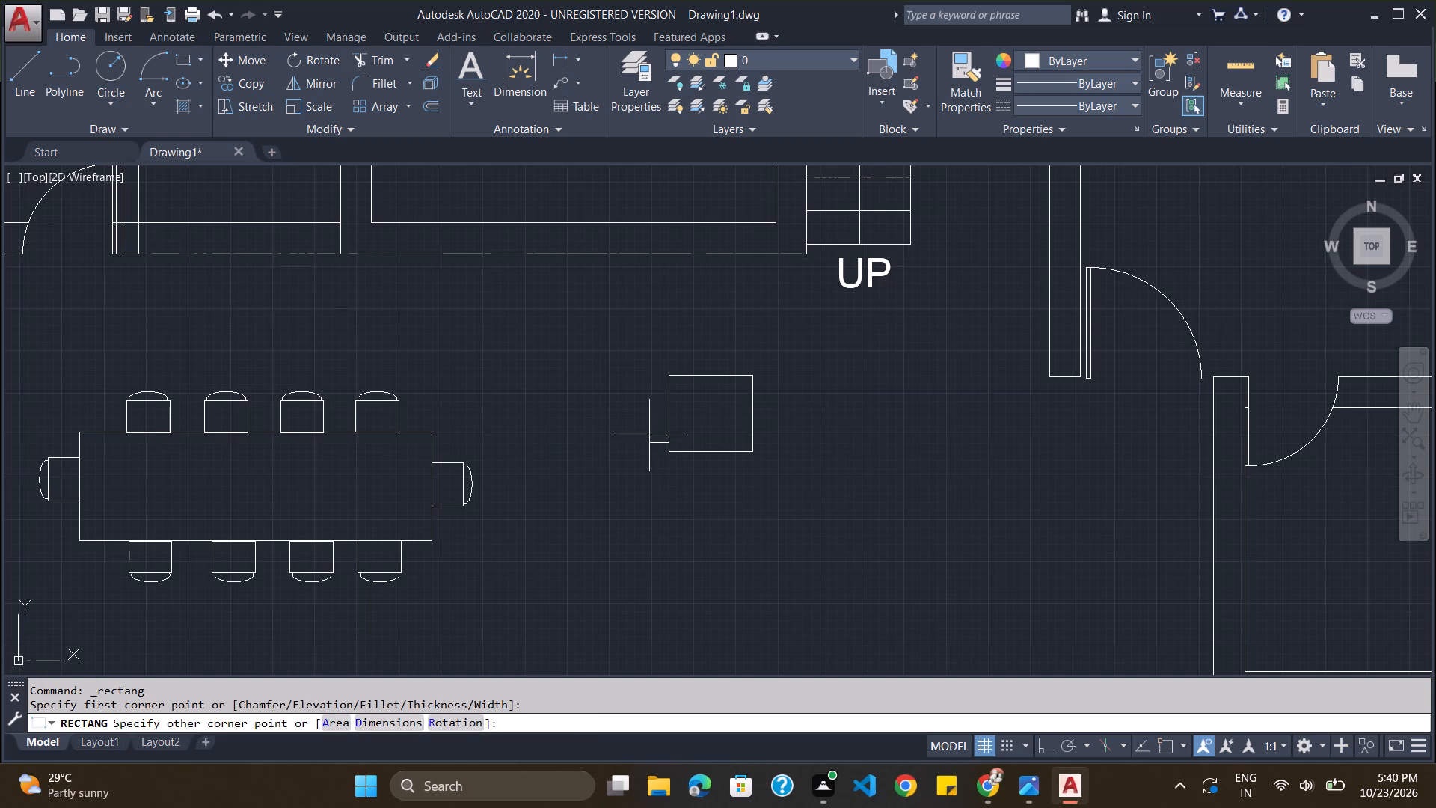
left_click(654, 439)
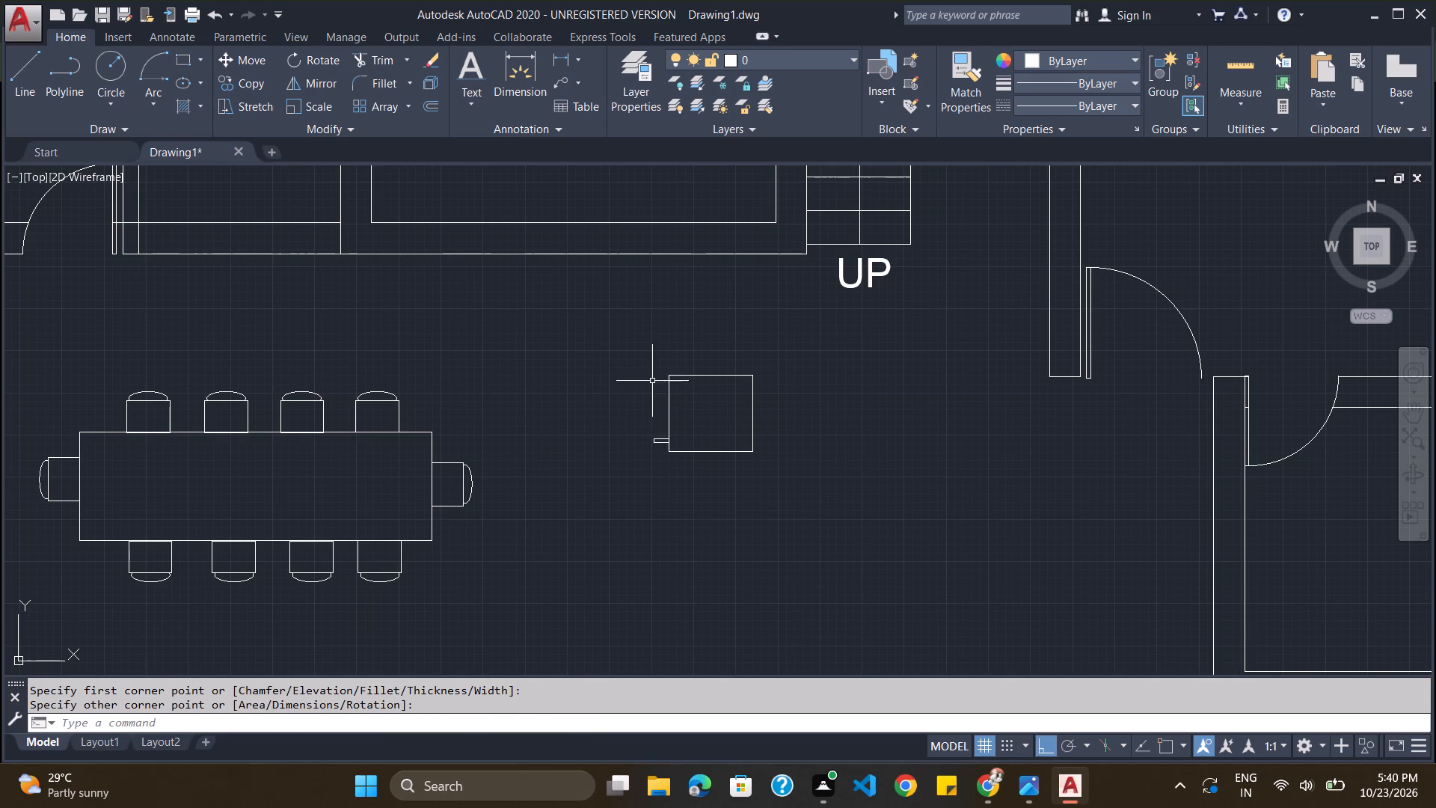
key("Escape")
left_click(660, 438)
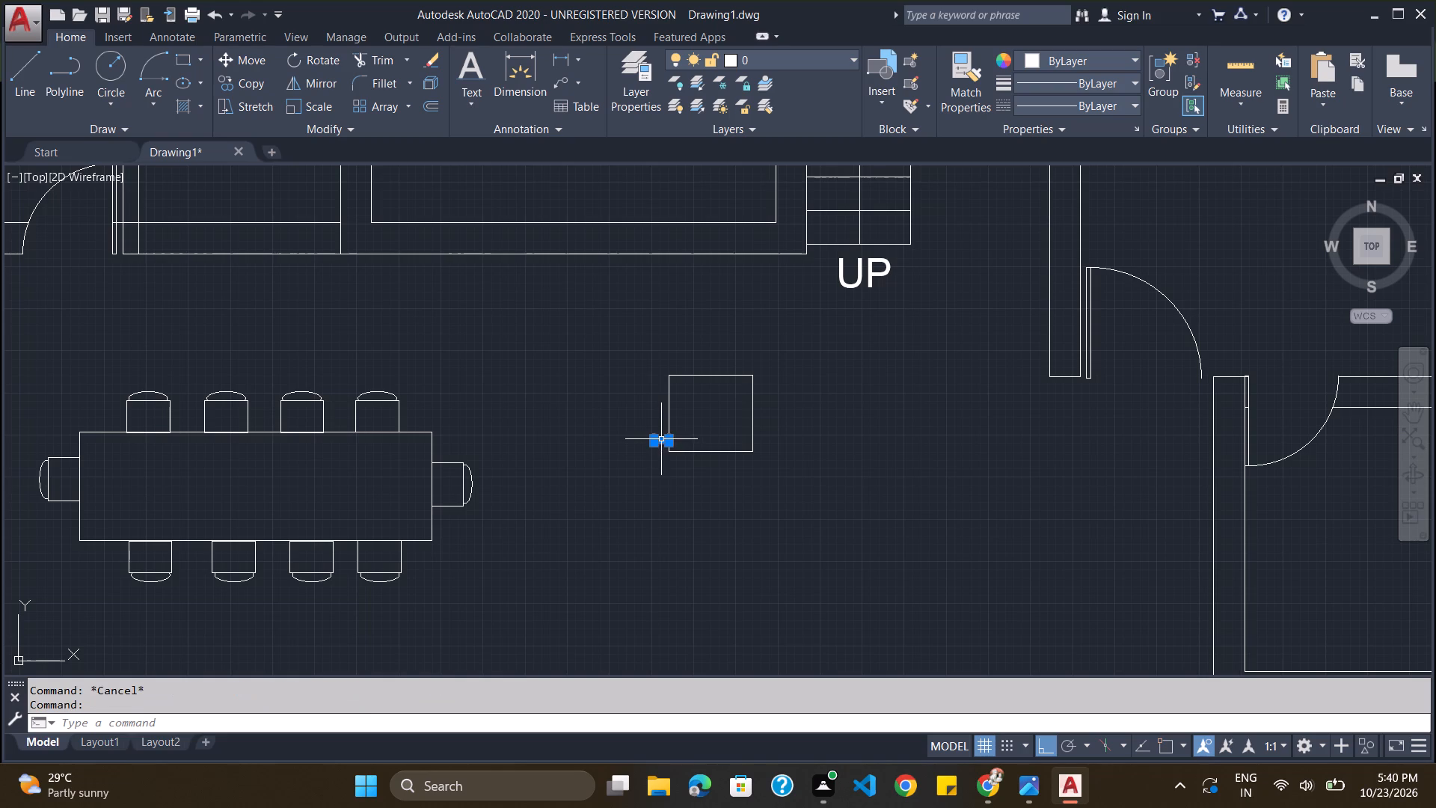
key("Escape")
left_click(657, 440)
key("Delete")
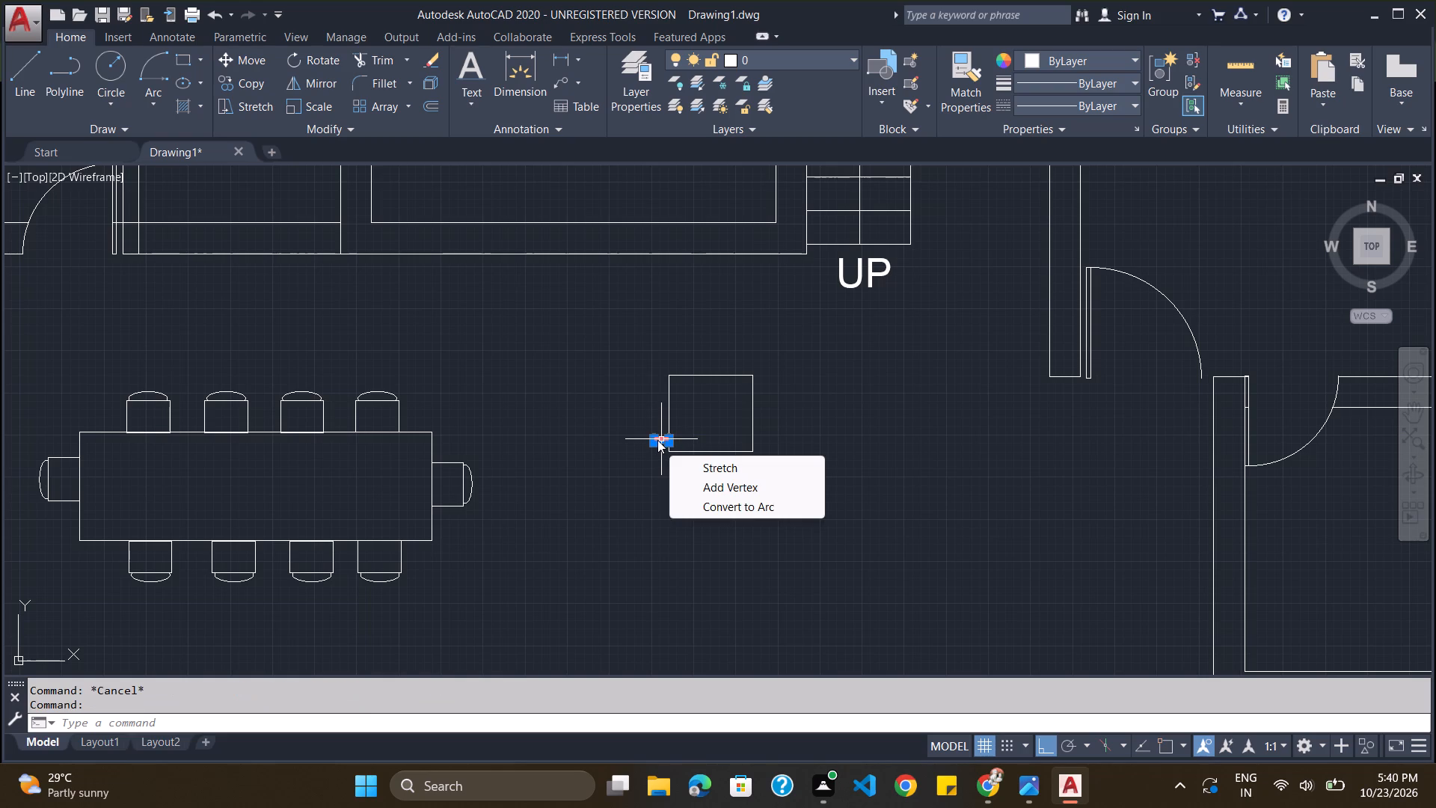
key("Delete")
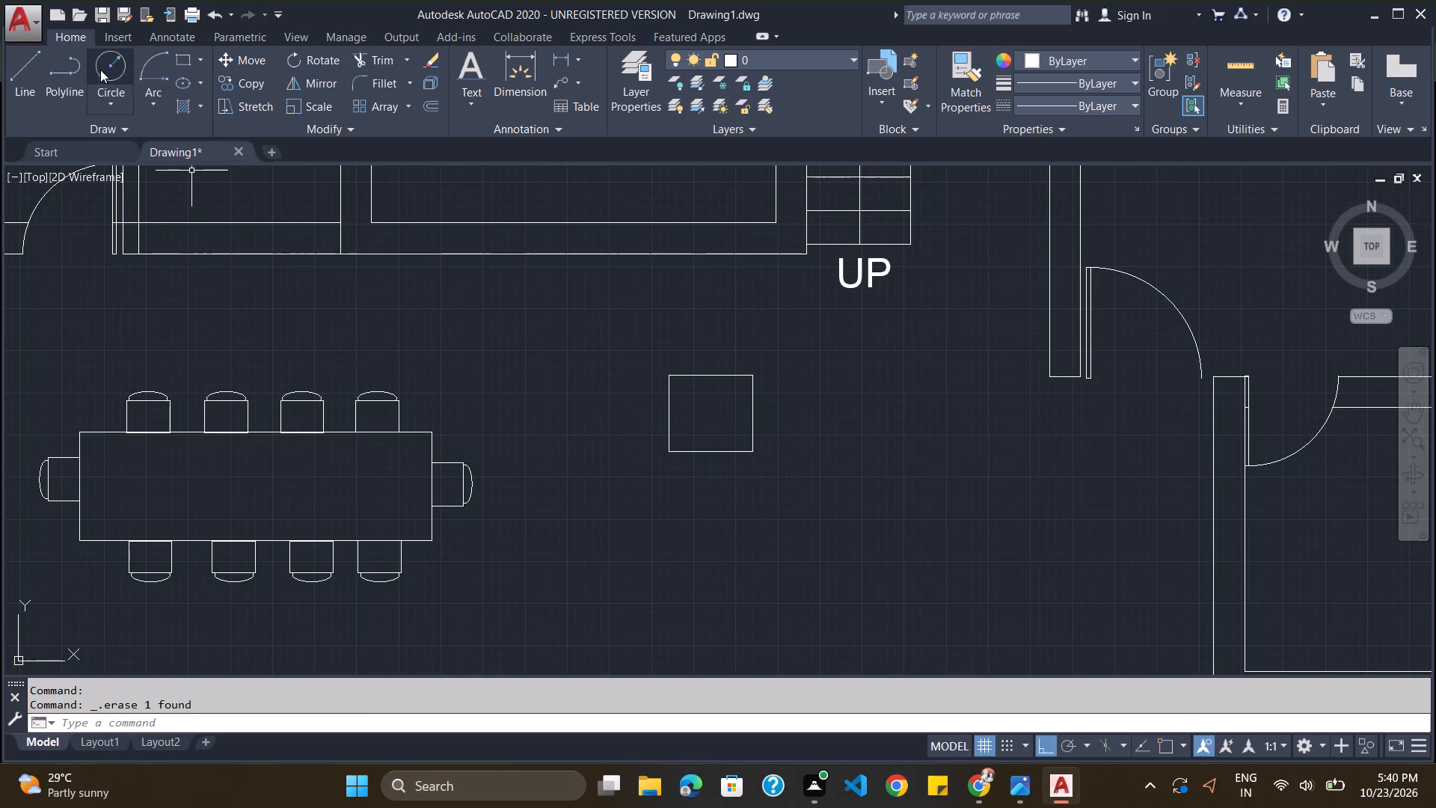
Draw a polyline around the seat's east, north and west sides as armrests and backrest, with the west arm about 610 units long.
left_click(55, 81)
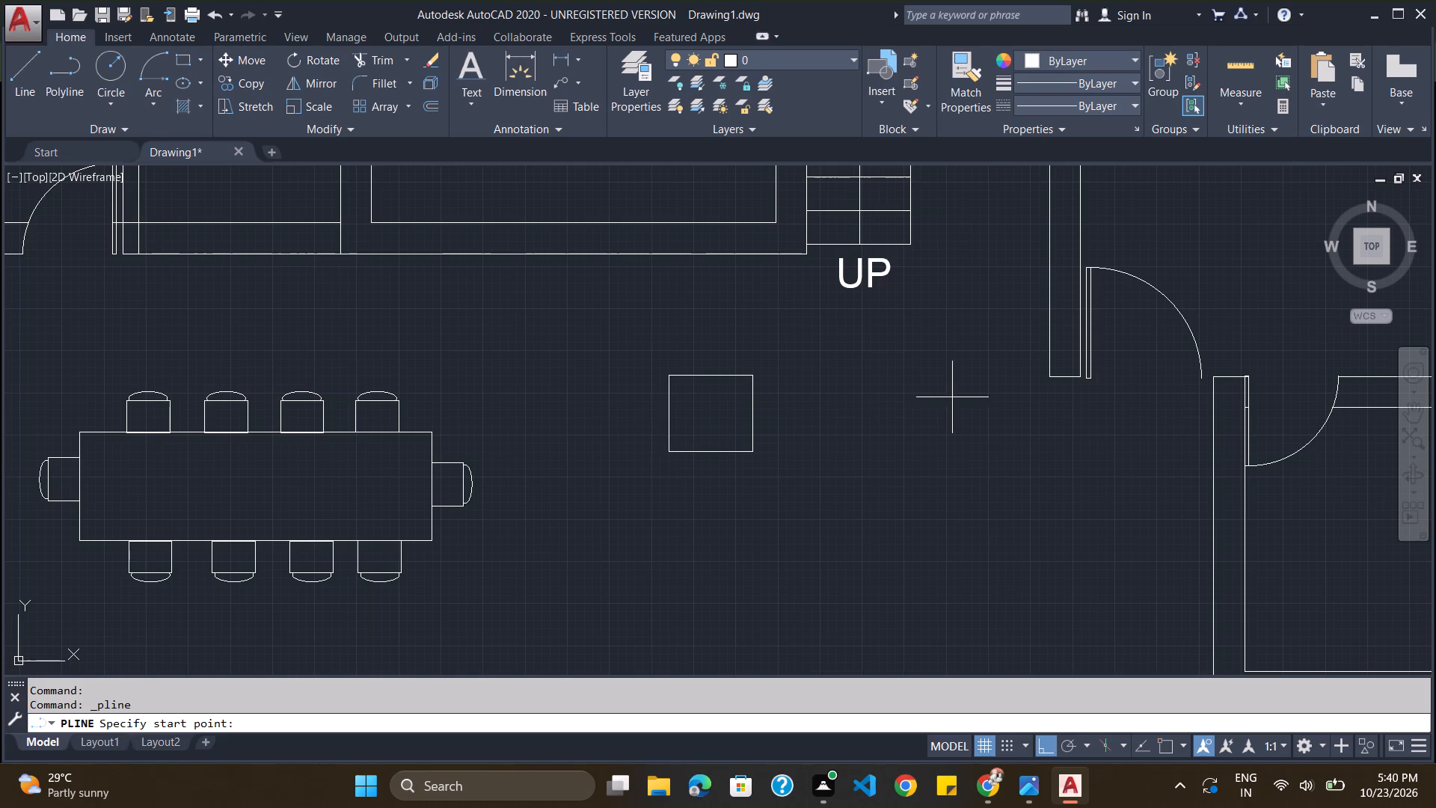
left_click(752, 444)
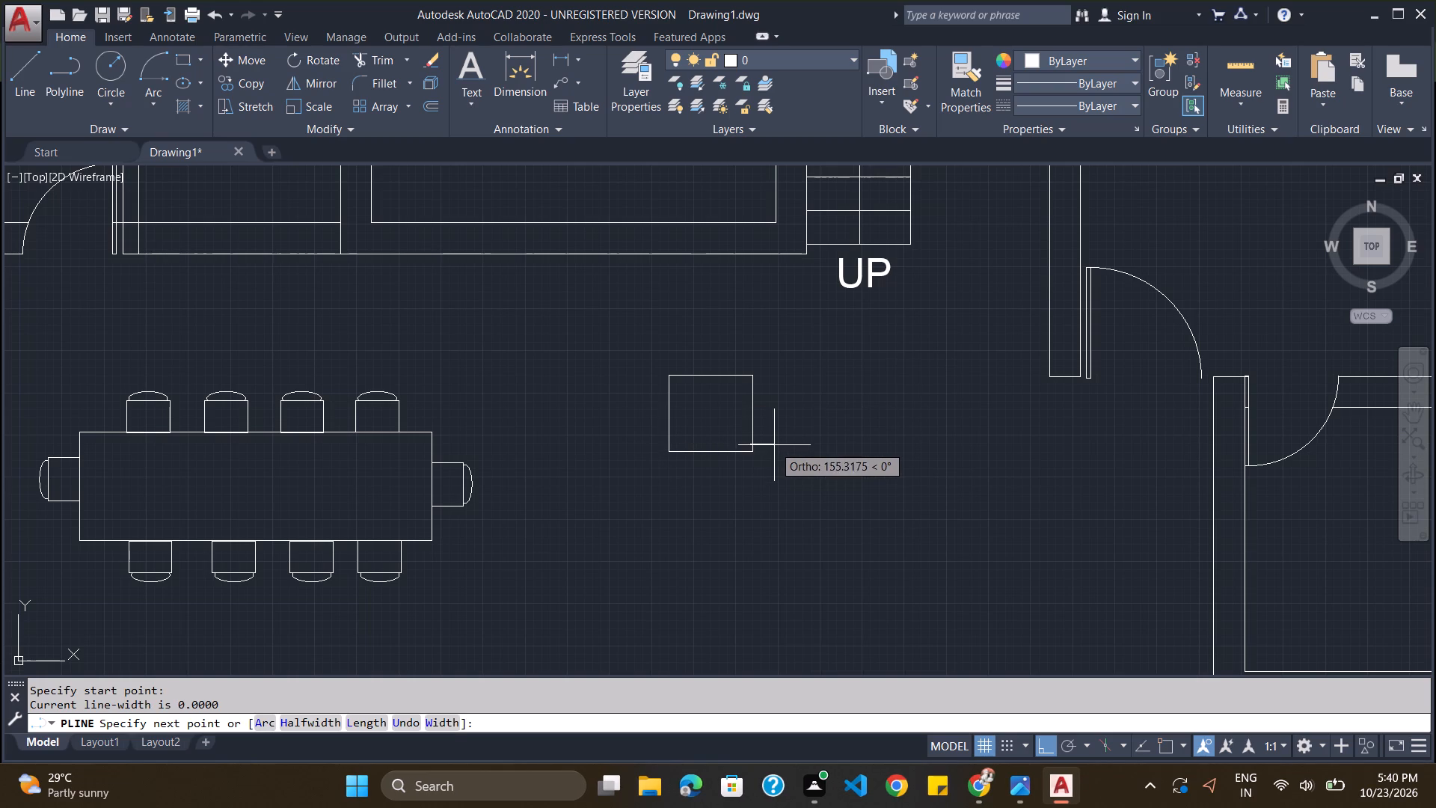
left_click(763, 442)
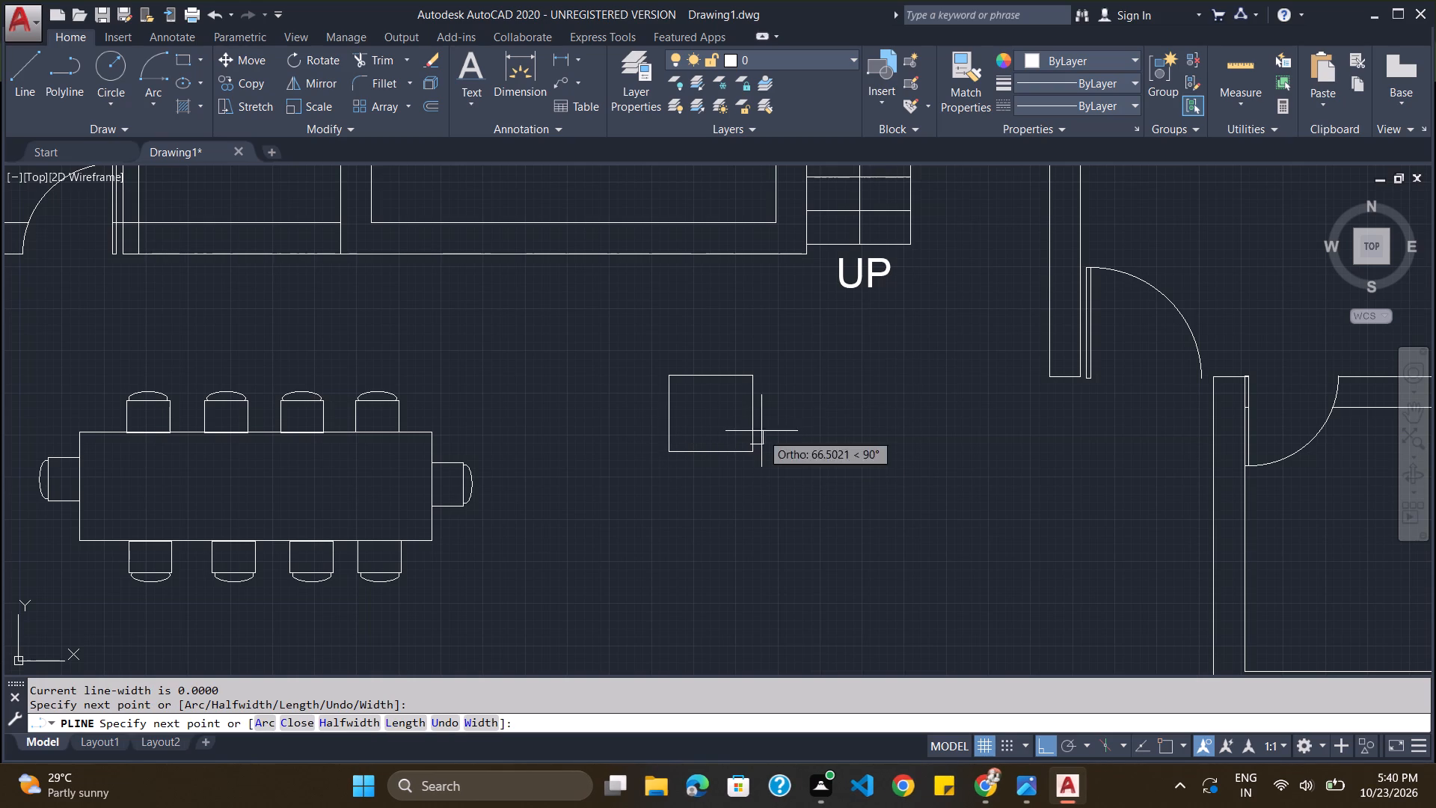
left_click(759, 361)
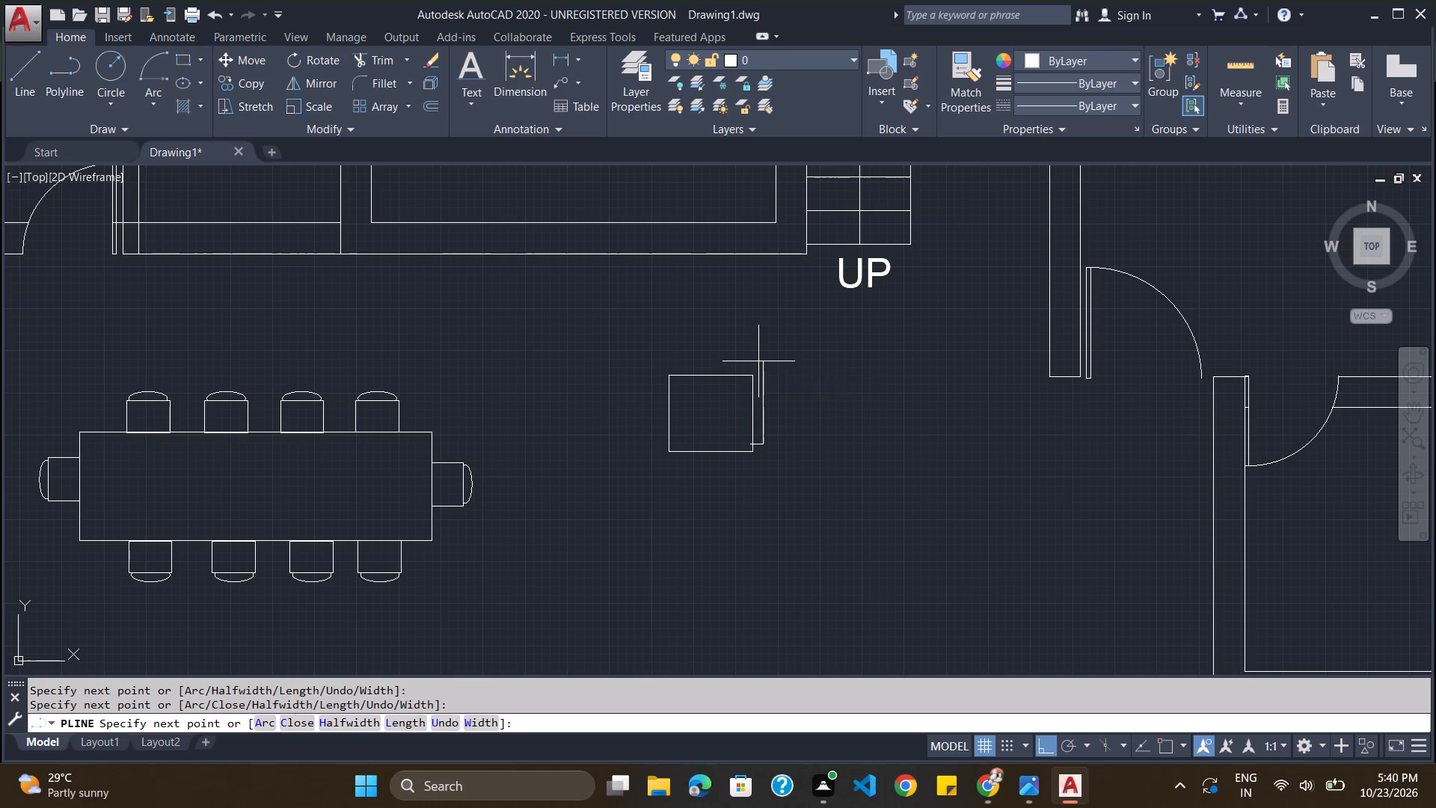
left_click(660, 371)
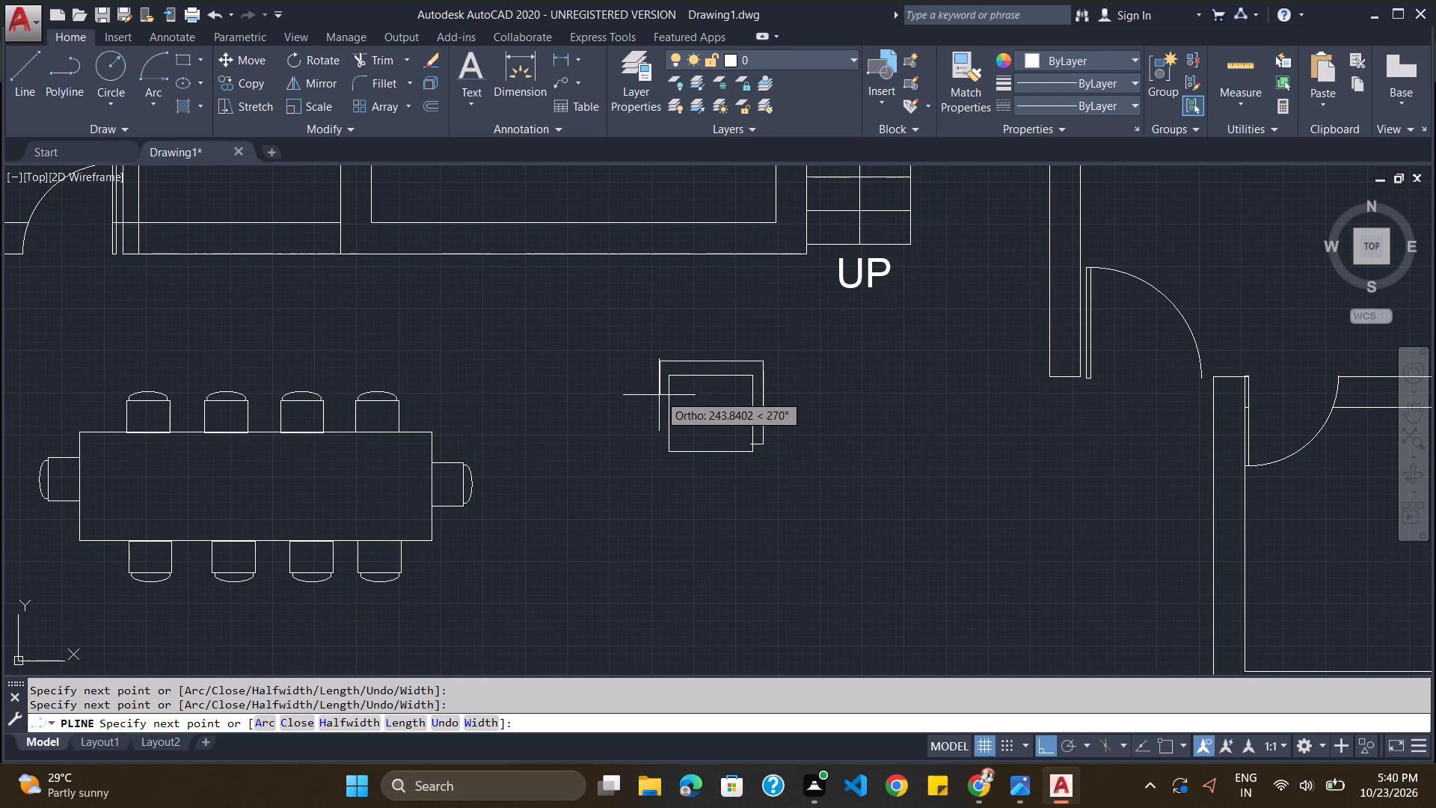
left_click(661, 445)
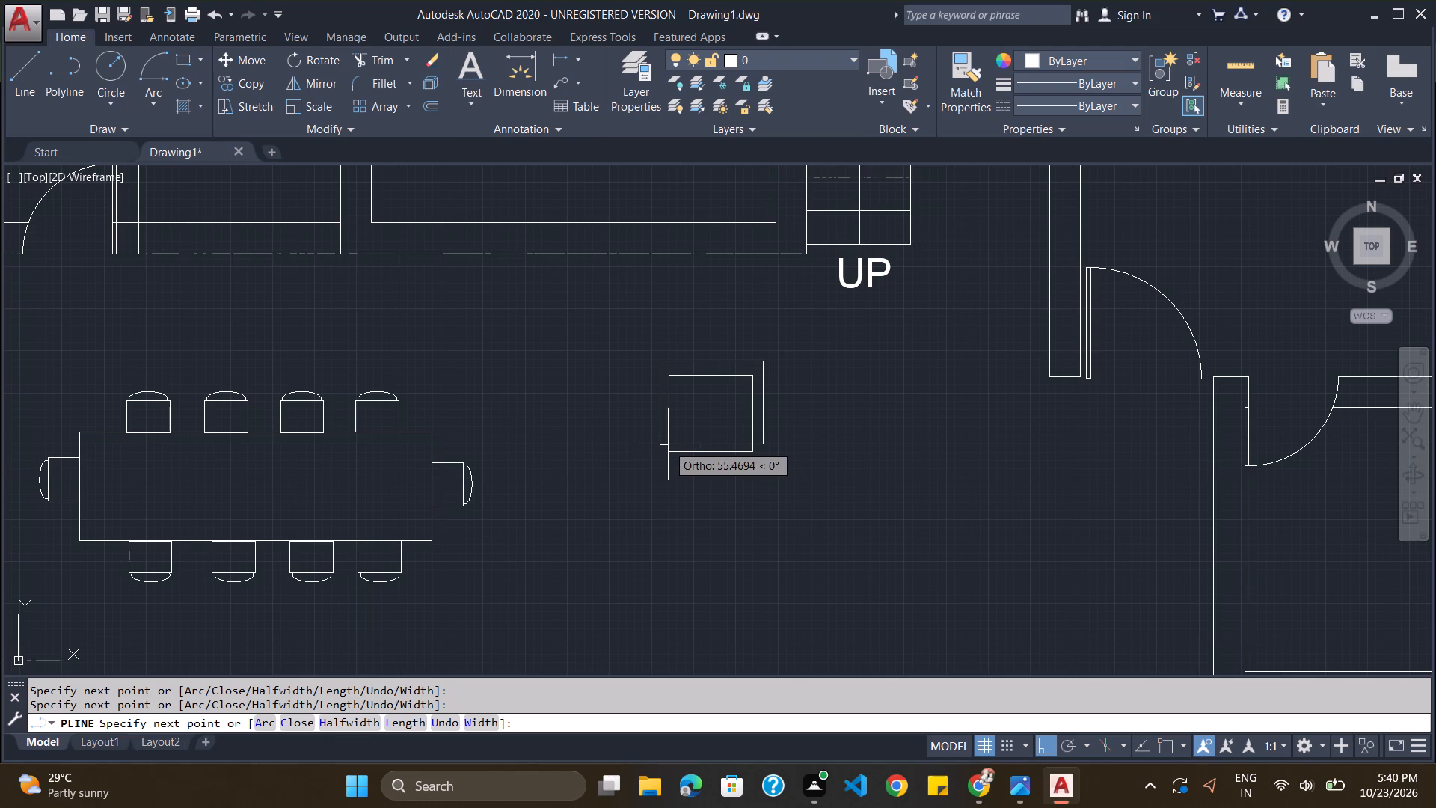
left_click(669, 444)
key("Escape")
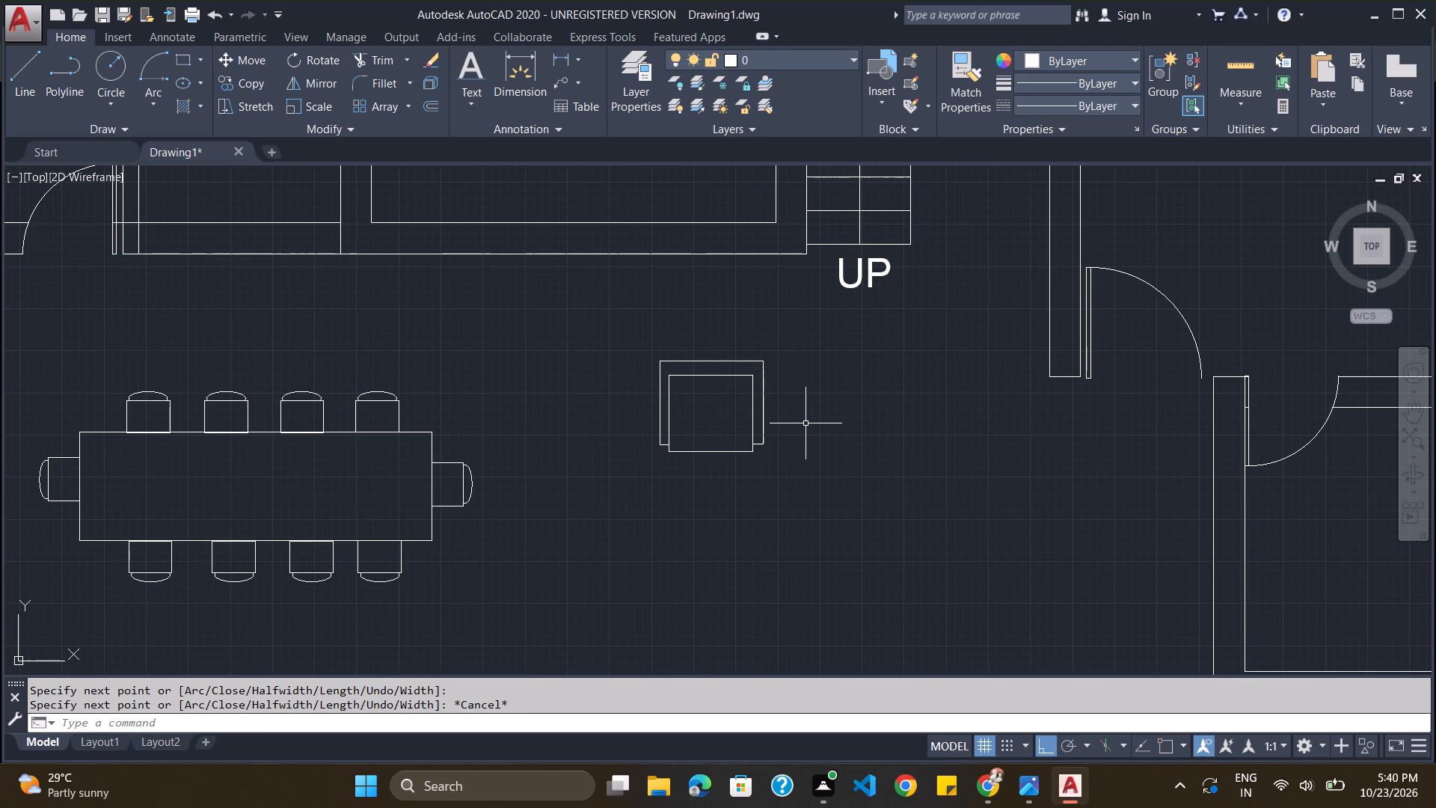
Move the armchair's seat and surround northwest to just below the hall's north wall, west of the stairs, with Ortho turned off.
scroll(806, 431, "down", 1)
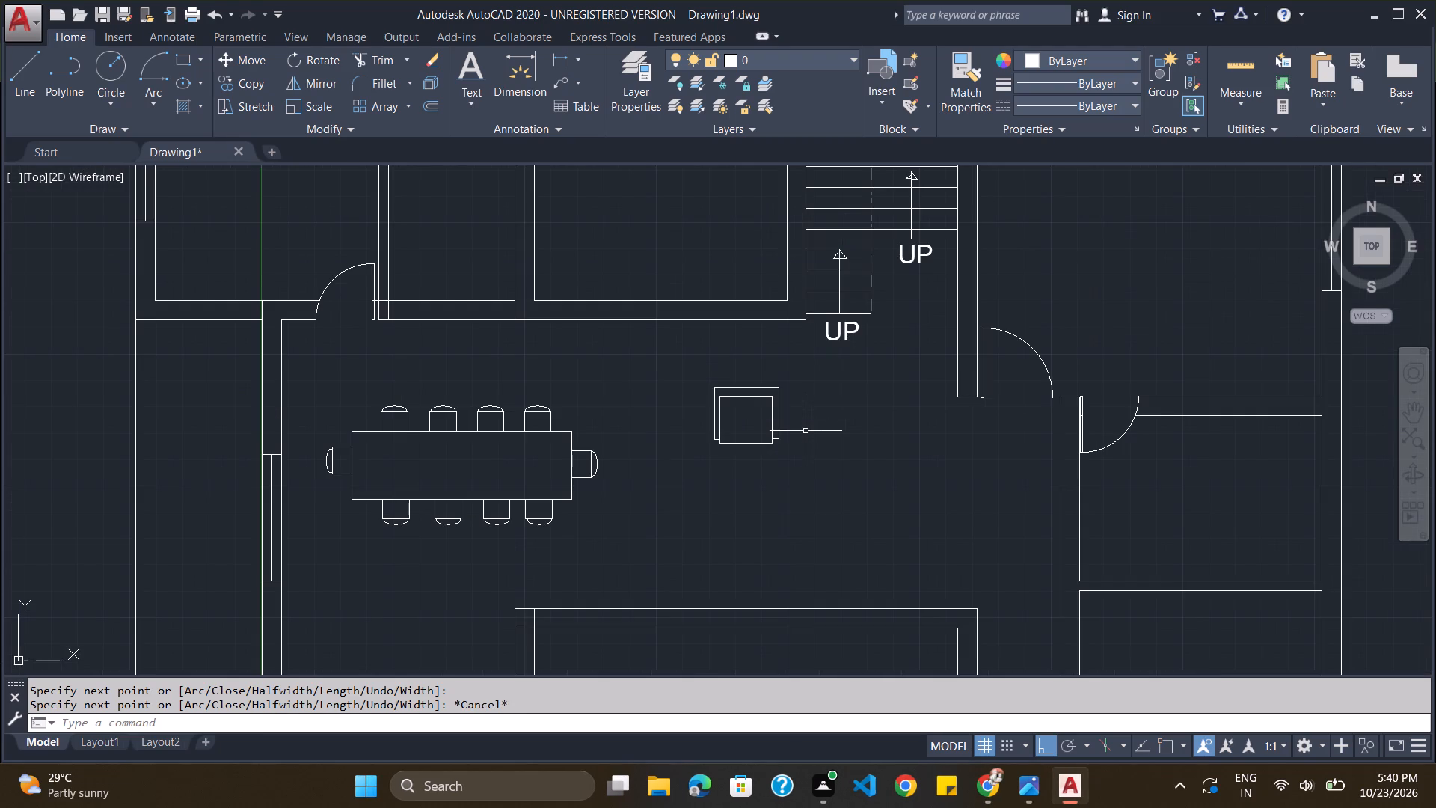
left_click_drag(746, 367, 681, 454)
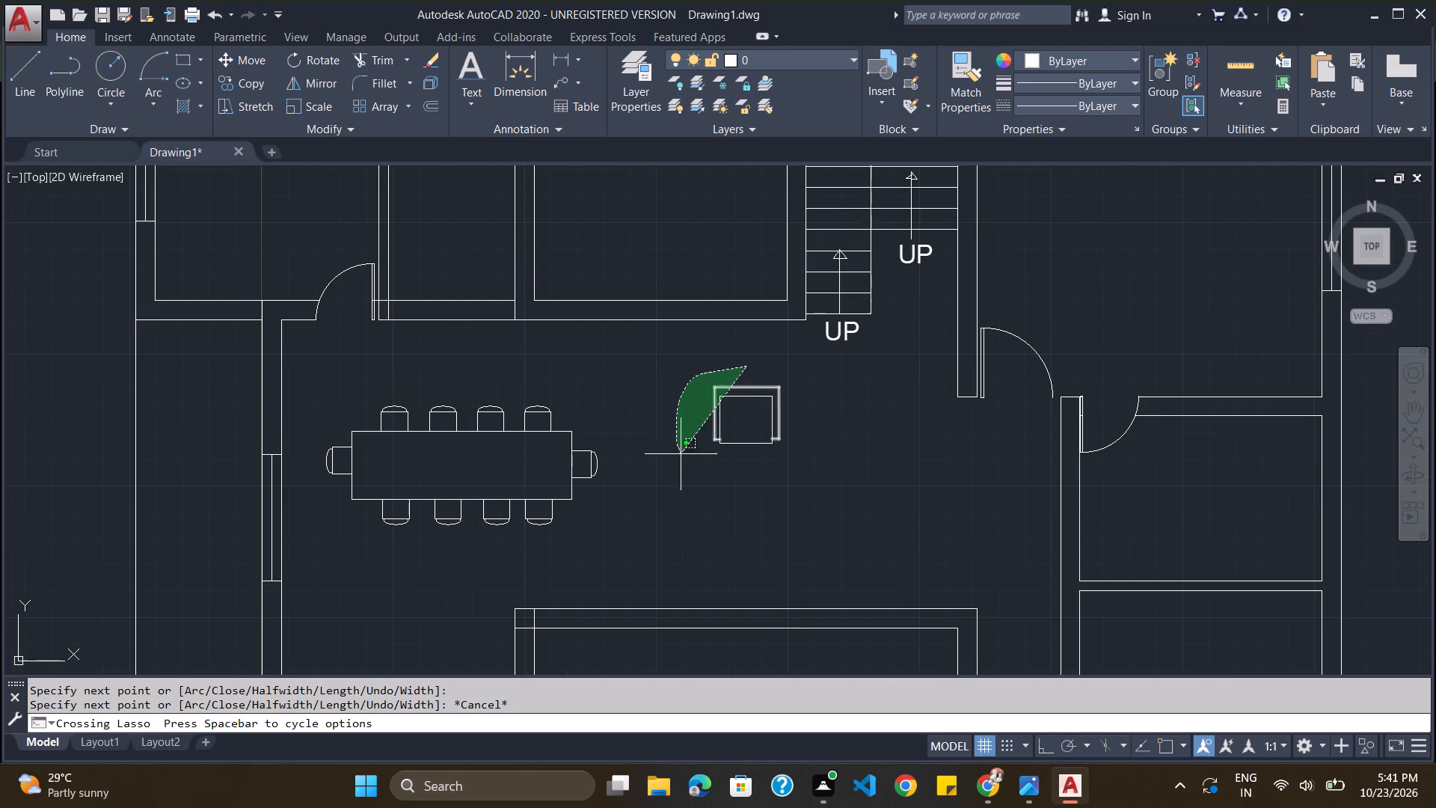
left_click_drag(681, 454, 727, 351)
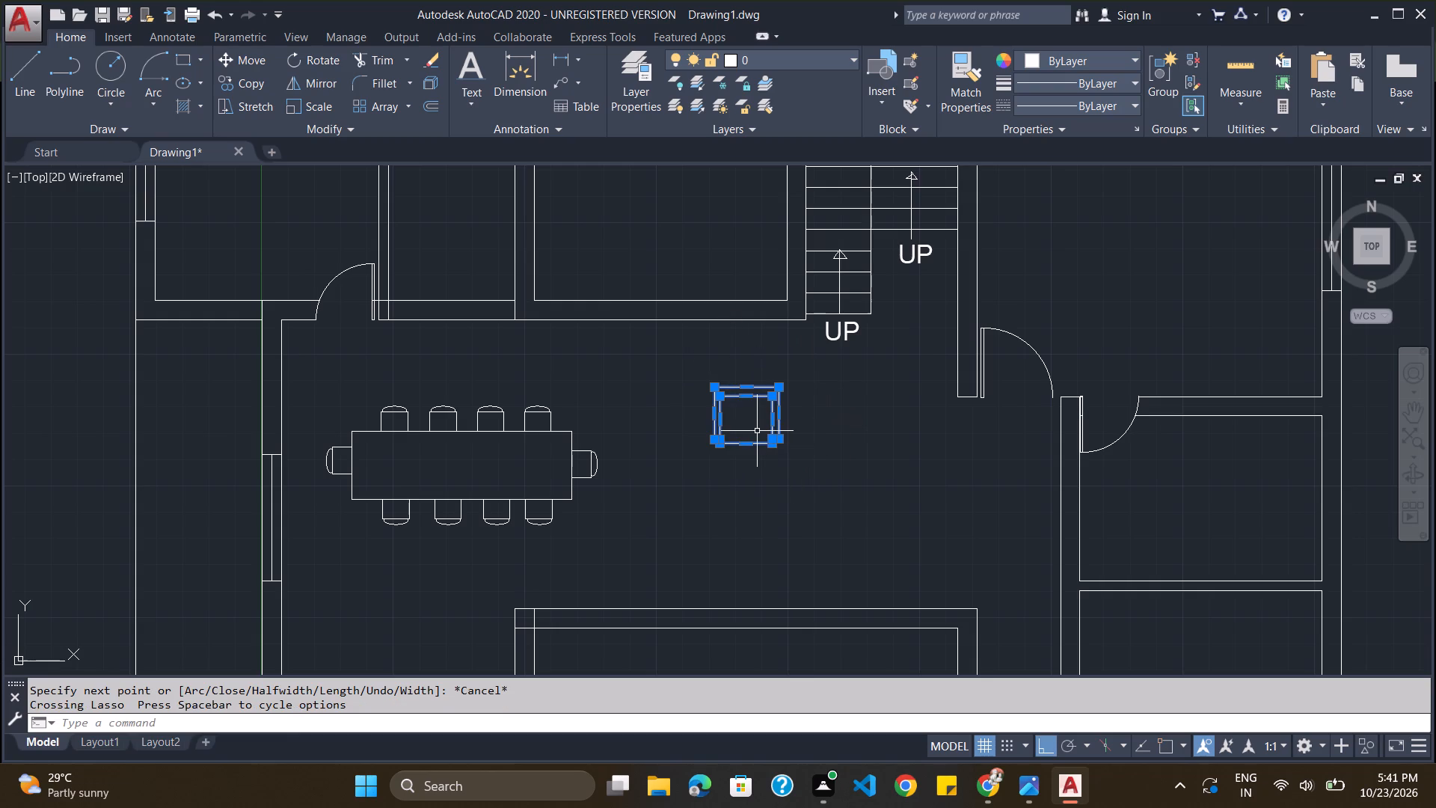
key("m")
key("Return")
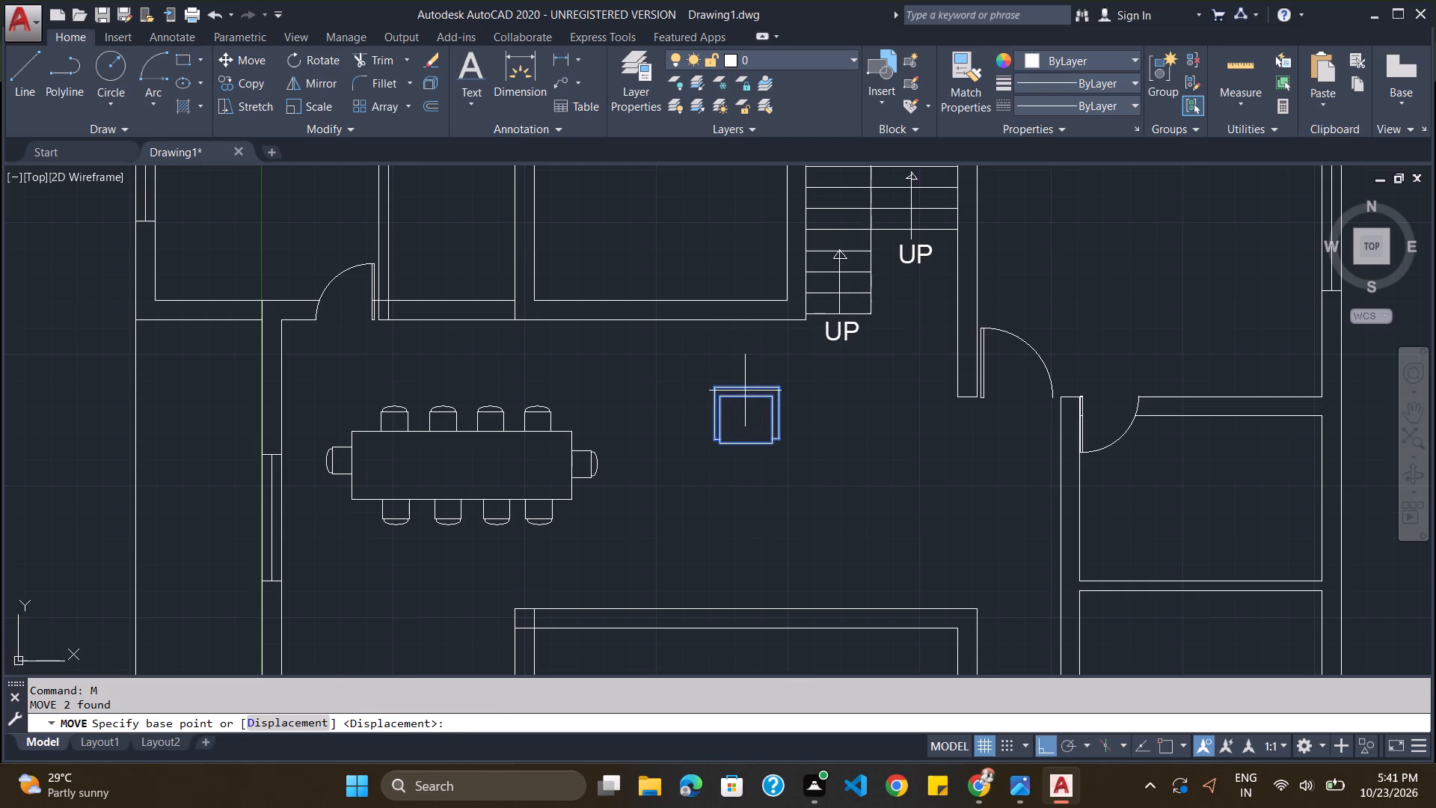
left_click_drag(743, 414, 750, 395)
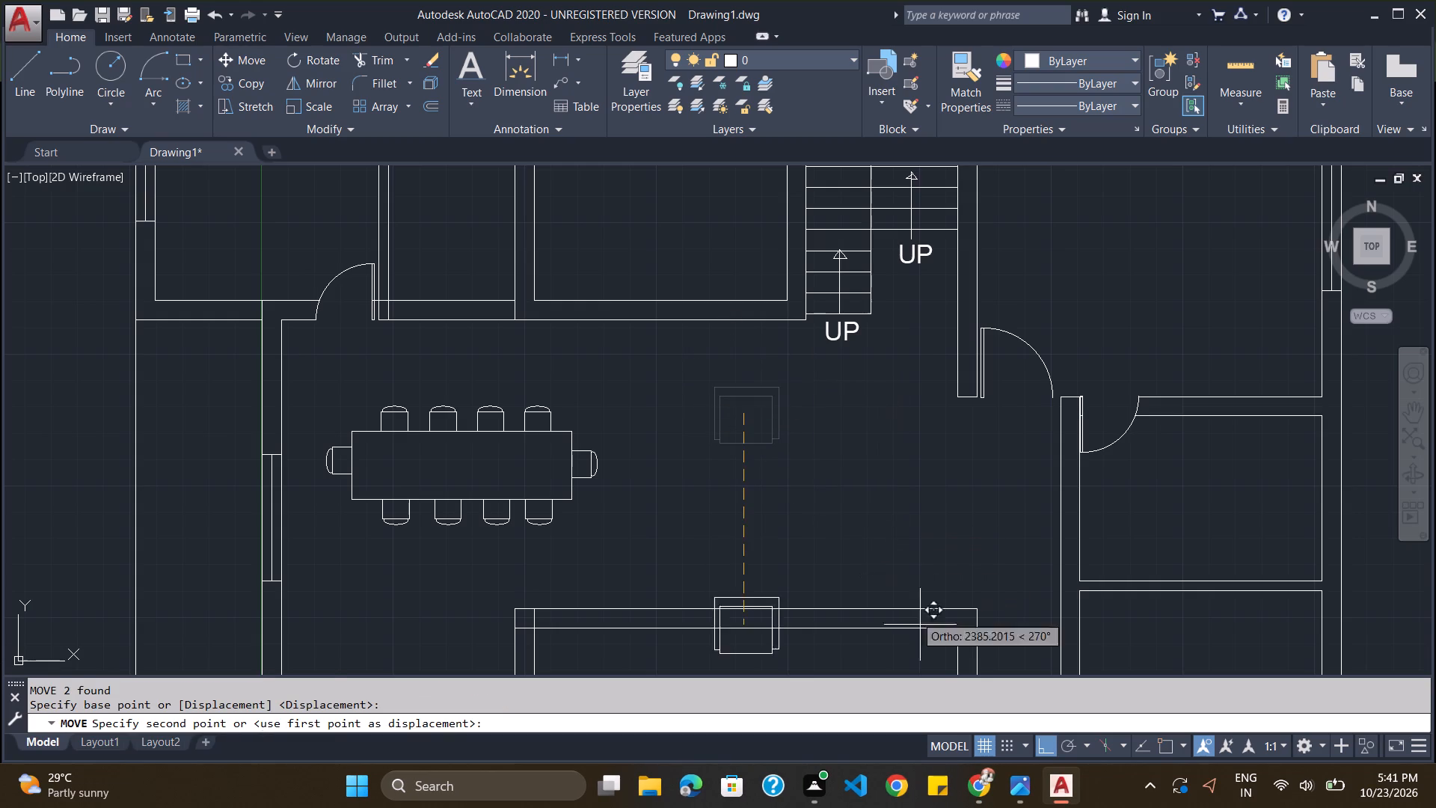
left_click(1041, 744)
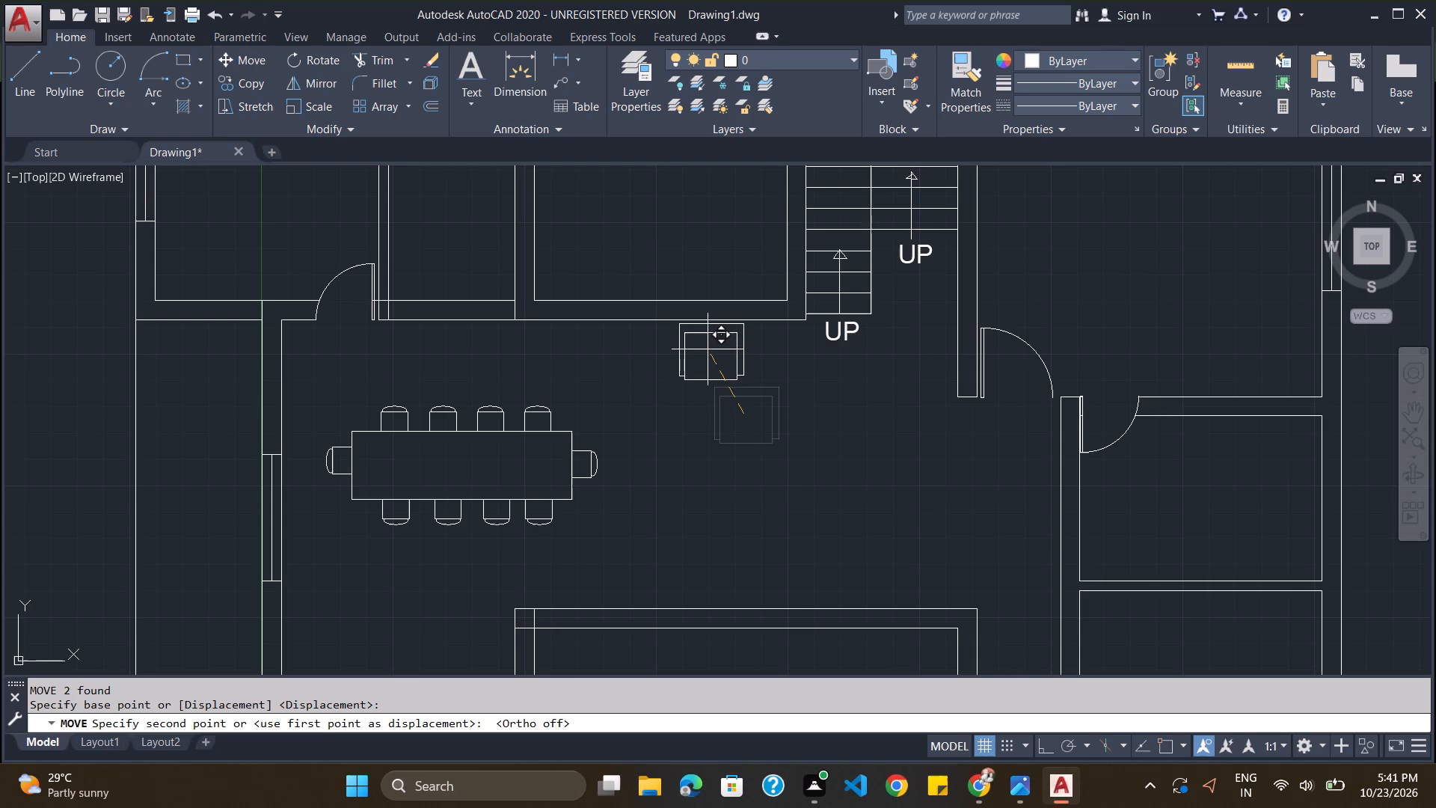
left_click(708, 351)
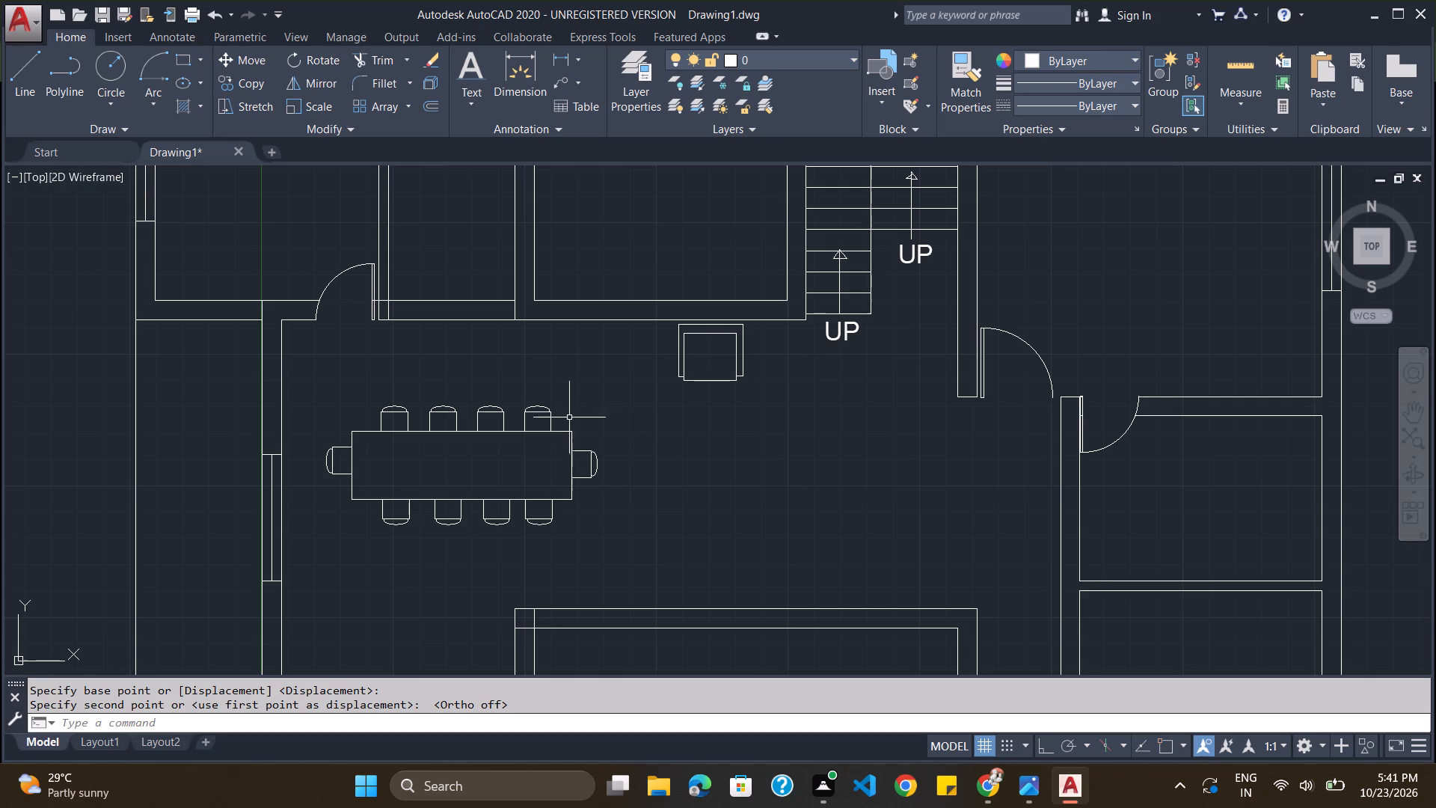
Move the whole dining set, table and all ten chairs, slightly west and north toward the hall's west wall.
left_click_drag(576, 387, 334, 411)
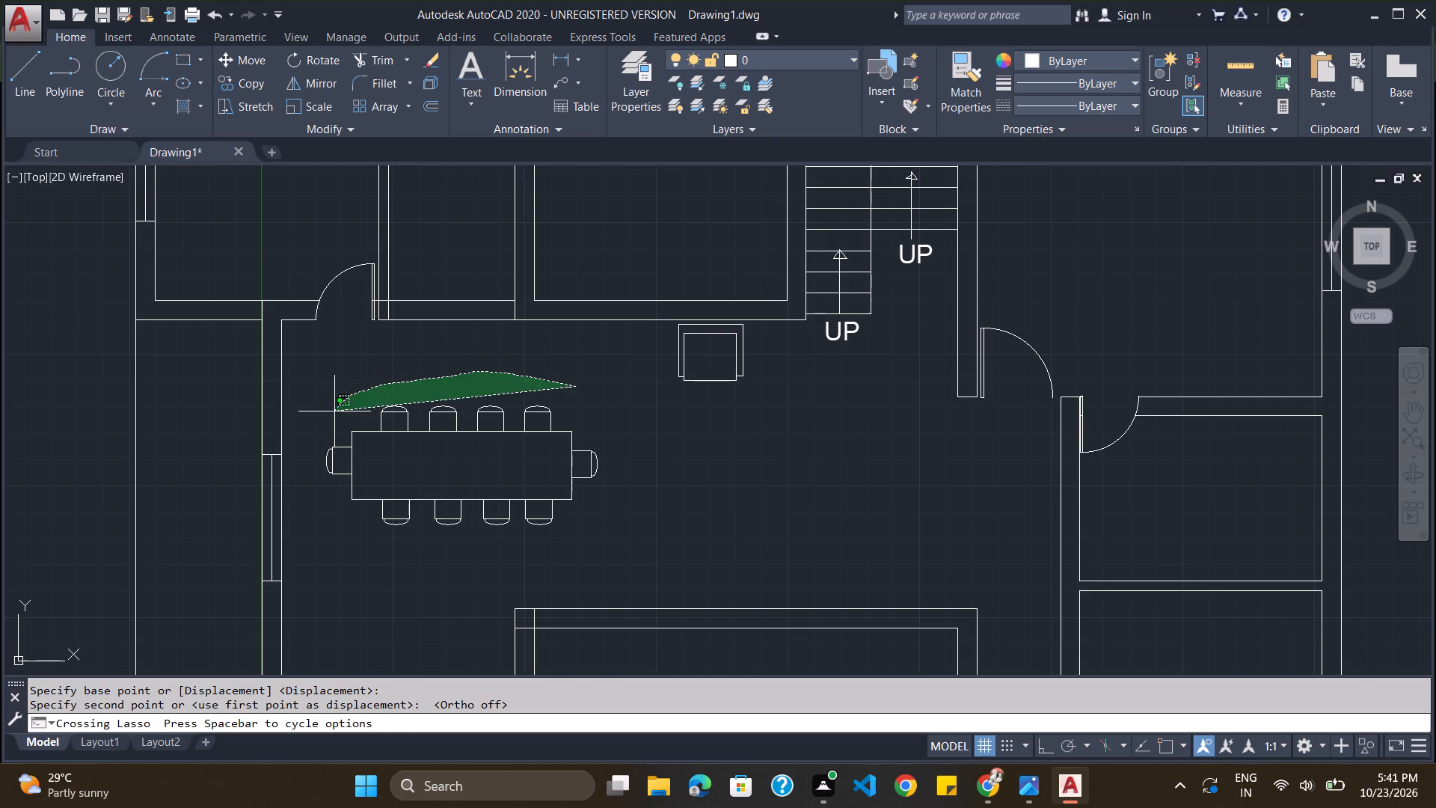
left_click_drag(334, 411, 638, 480)
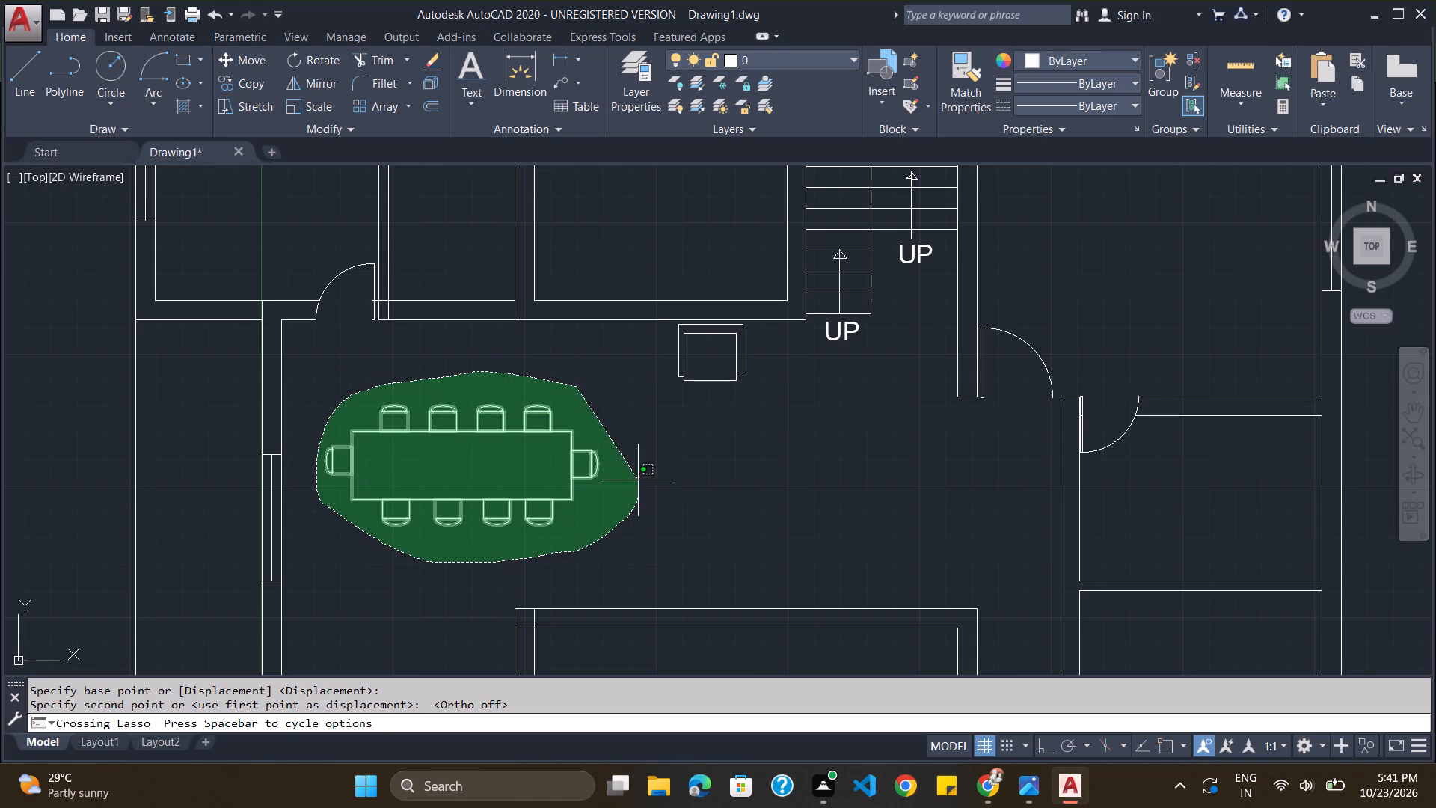
left_click_drag(638, 480, 624, 449)
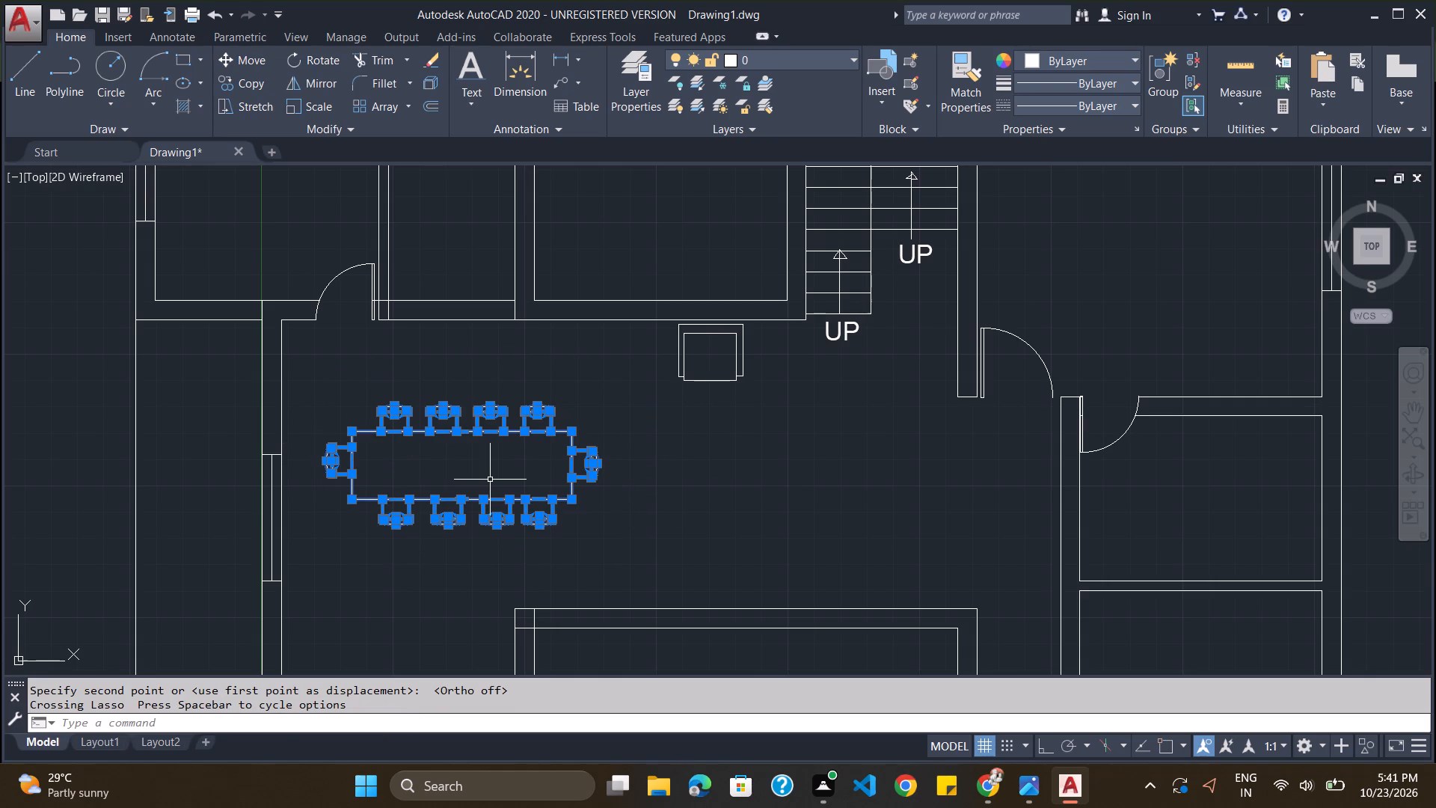
key("m")
key("Return")
left_click_drag(487, 481, 449, 476)
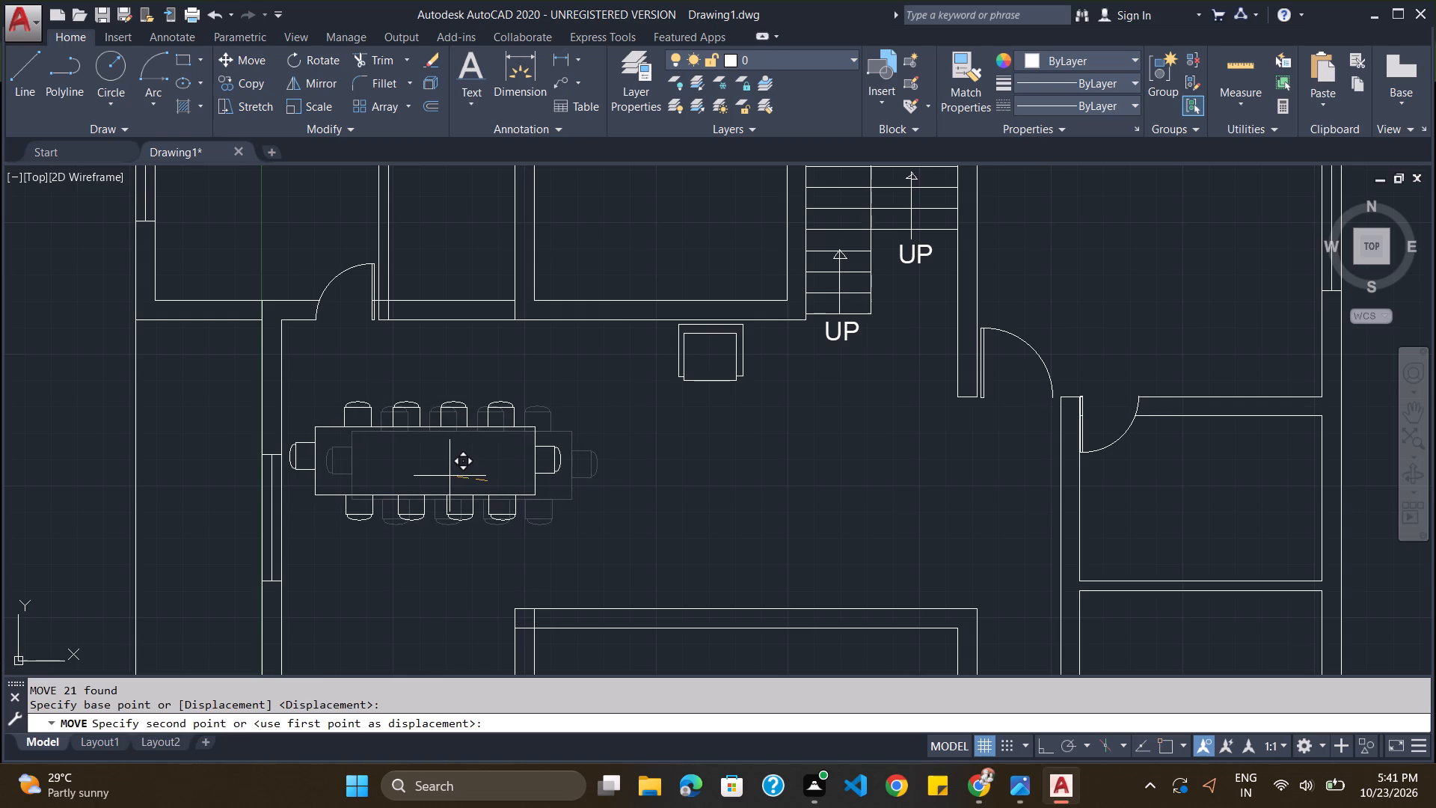
left_click(449, 476)
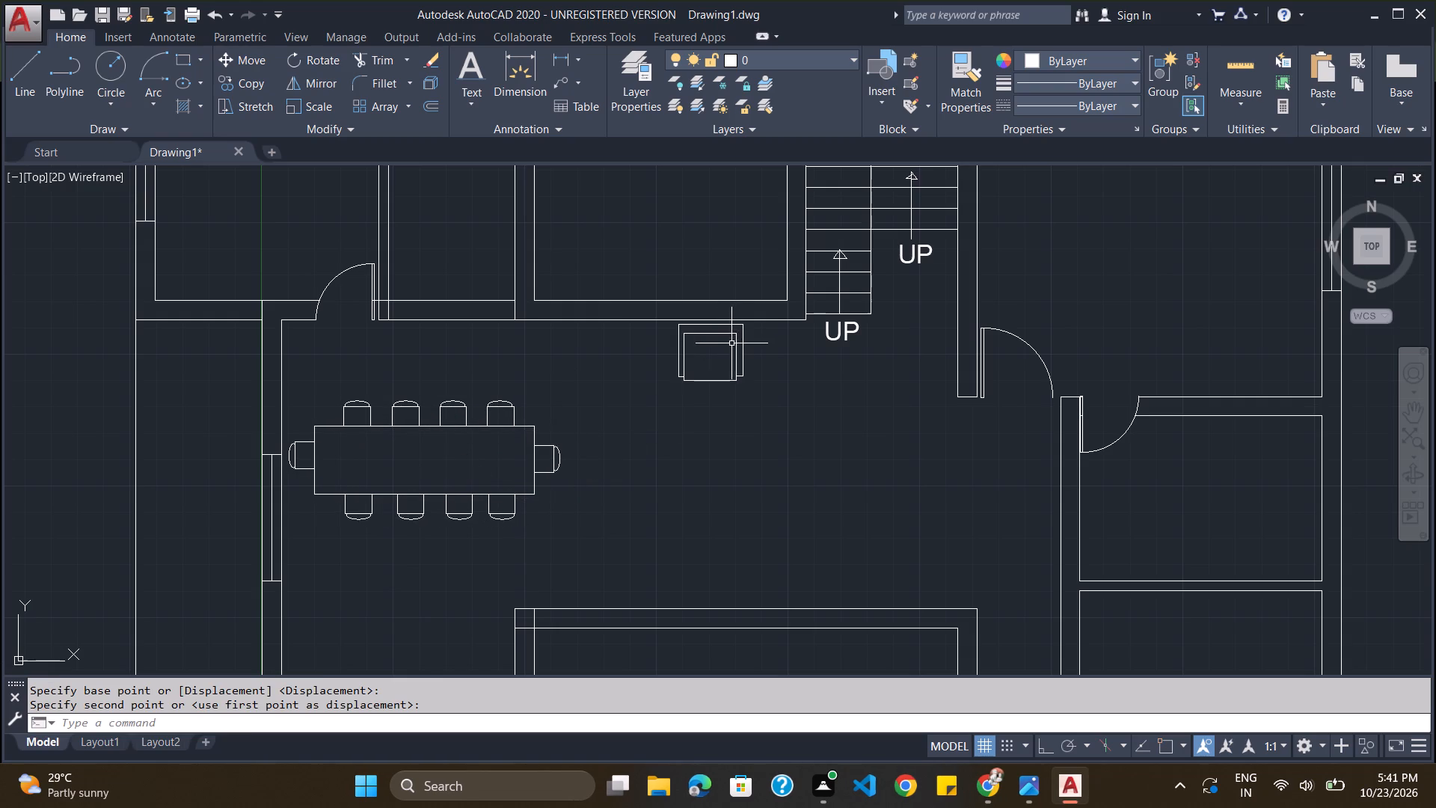
Nudge the armchair's seat and surround slightly south and west, away from the hall's north wall.
left_click(739, 335)
left_click(743, 331)
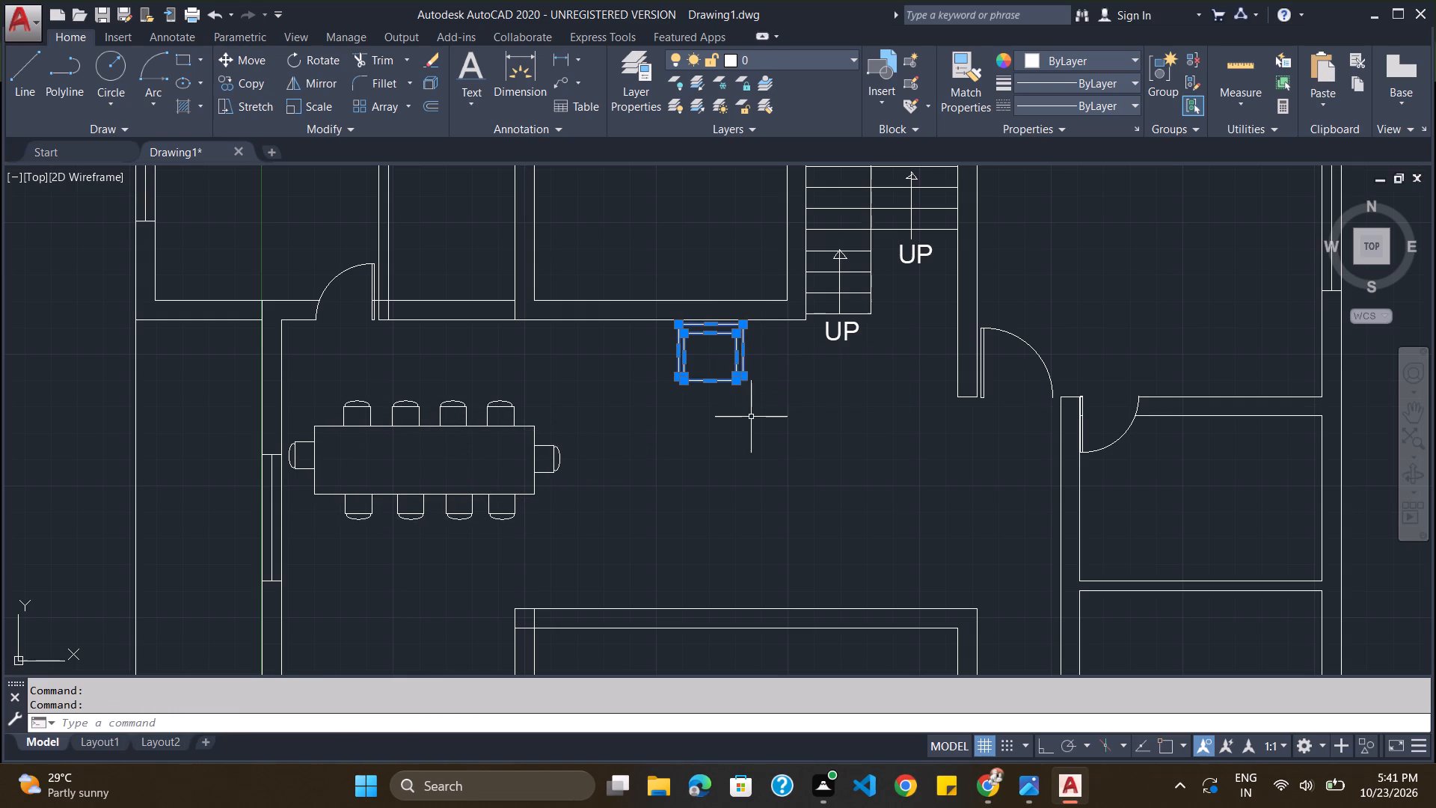
key("m")
key("Return")
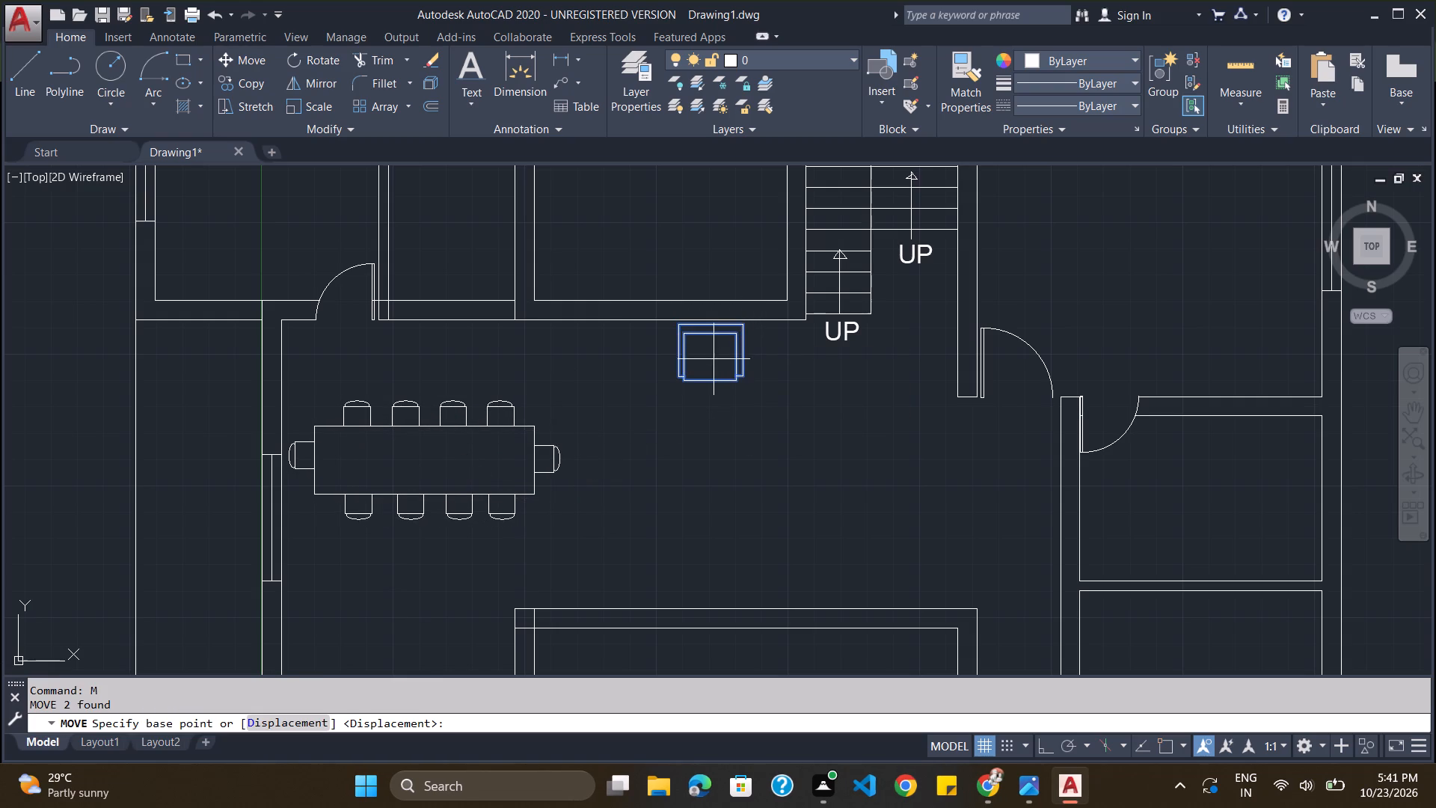
left_click(715, 353)
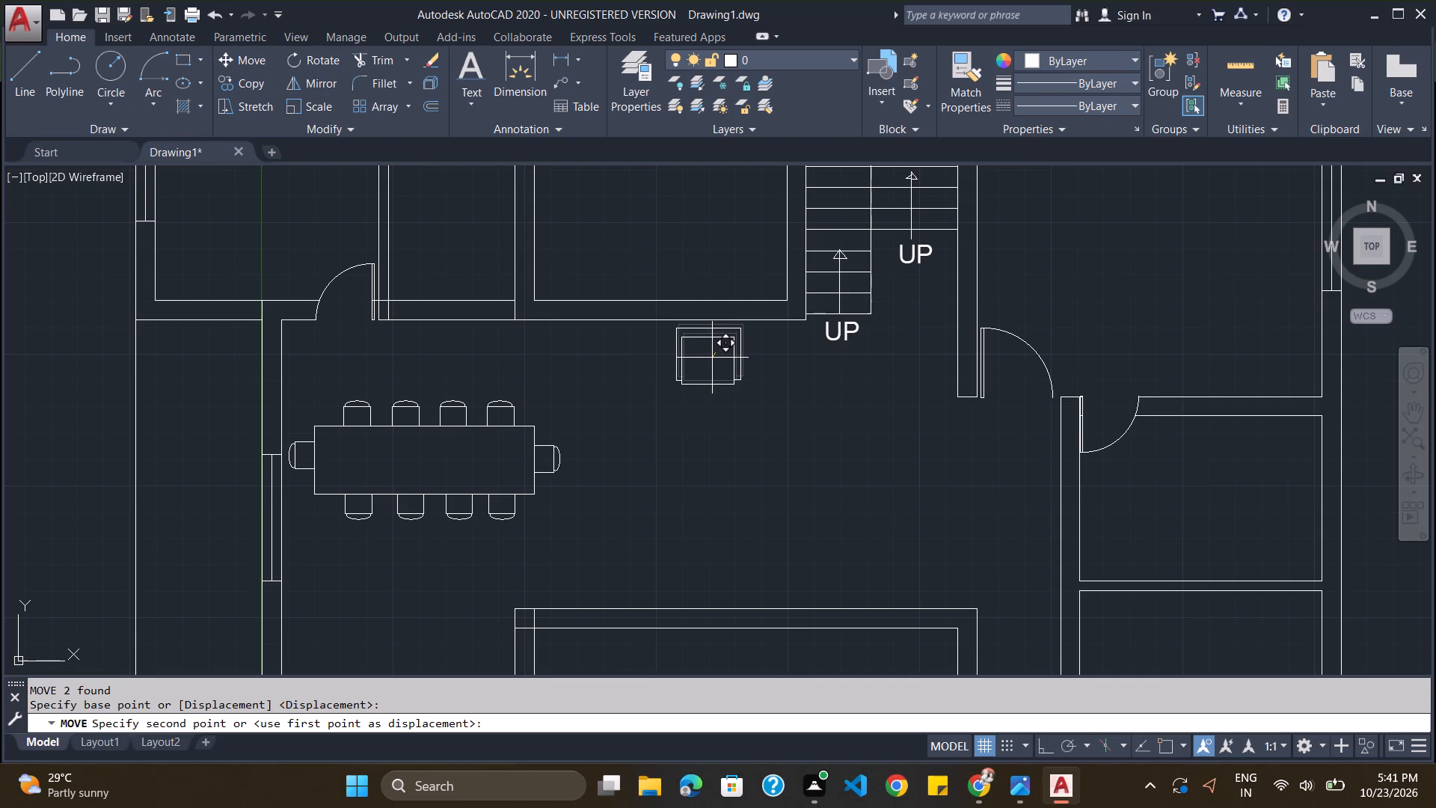
left_click(712, 358)
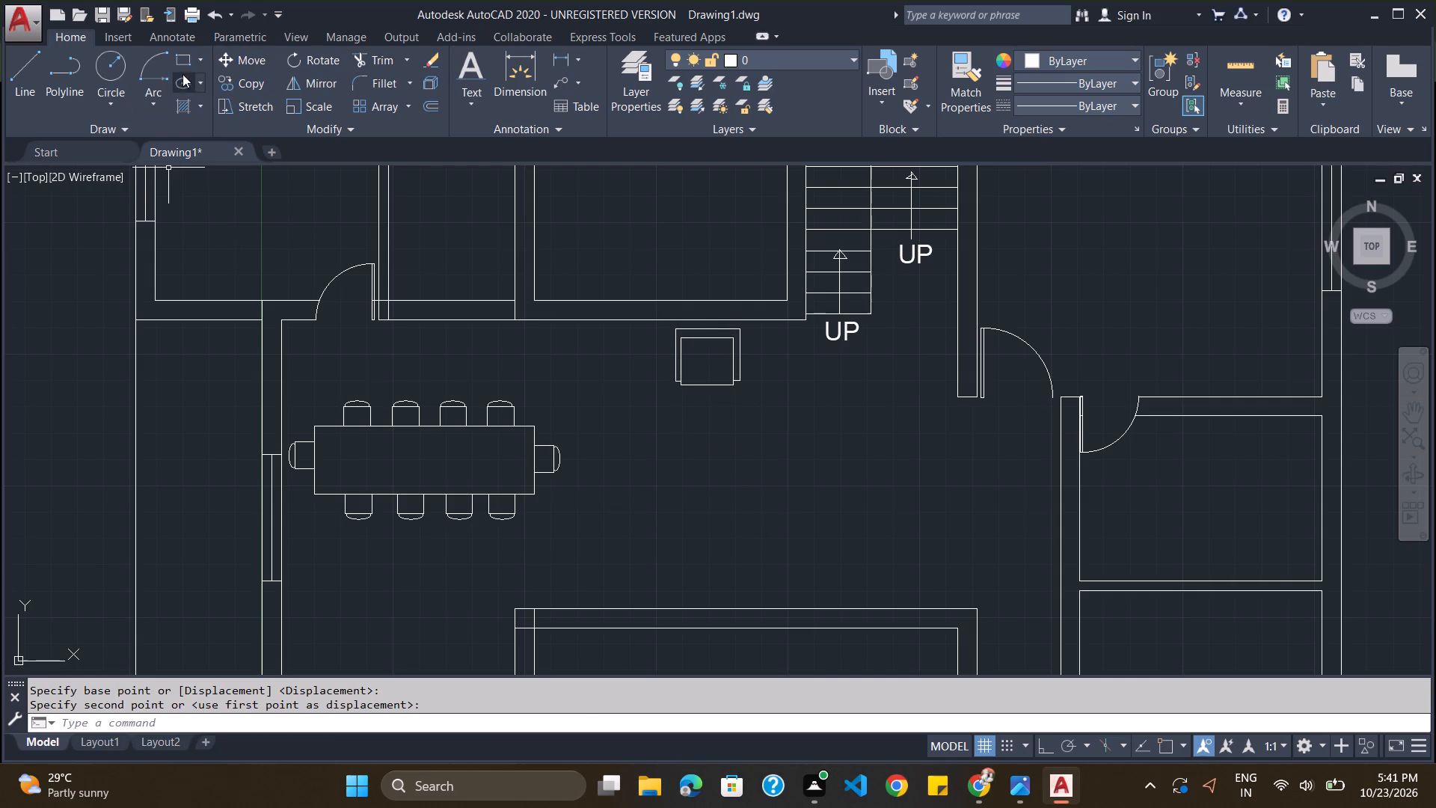
Draw a small near-square rectangle as a side table just west of the armchair, and copy it to the armchair's east side.
left_click(178, 58)
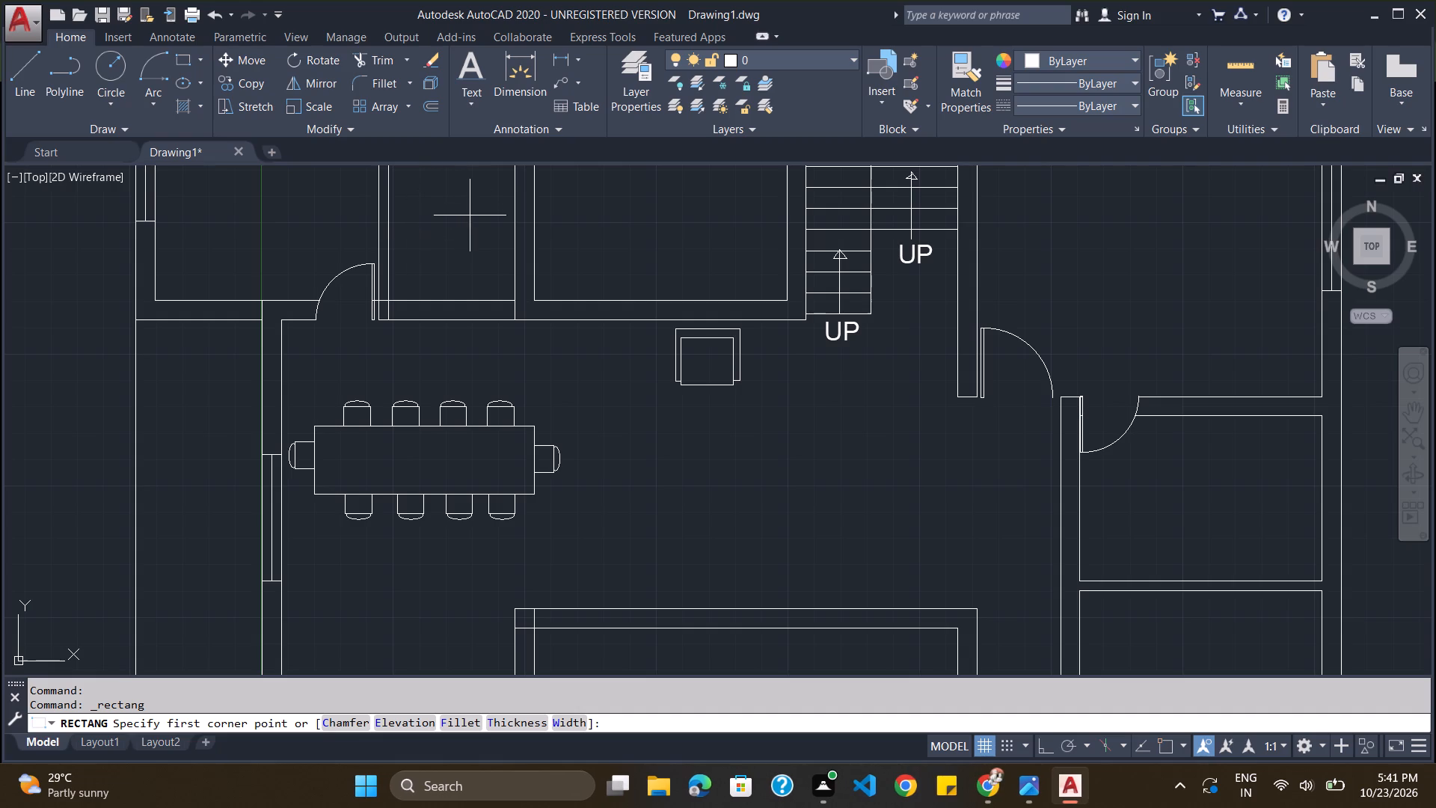
left_click(669, 337)
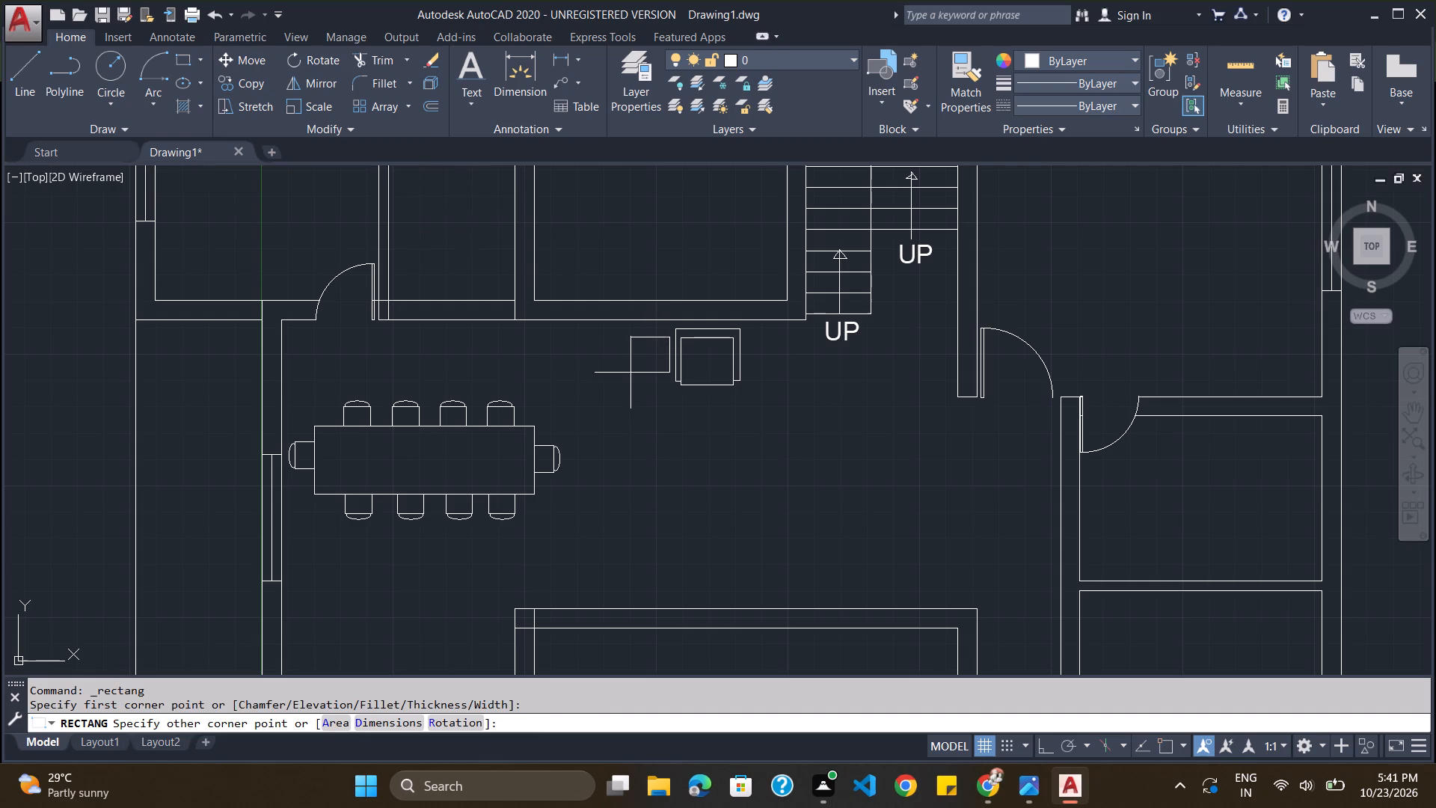
left_click(630, 373)
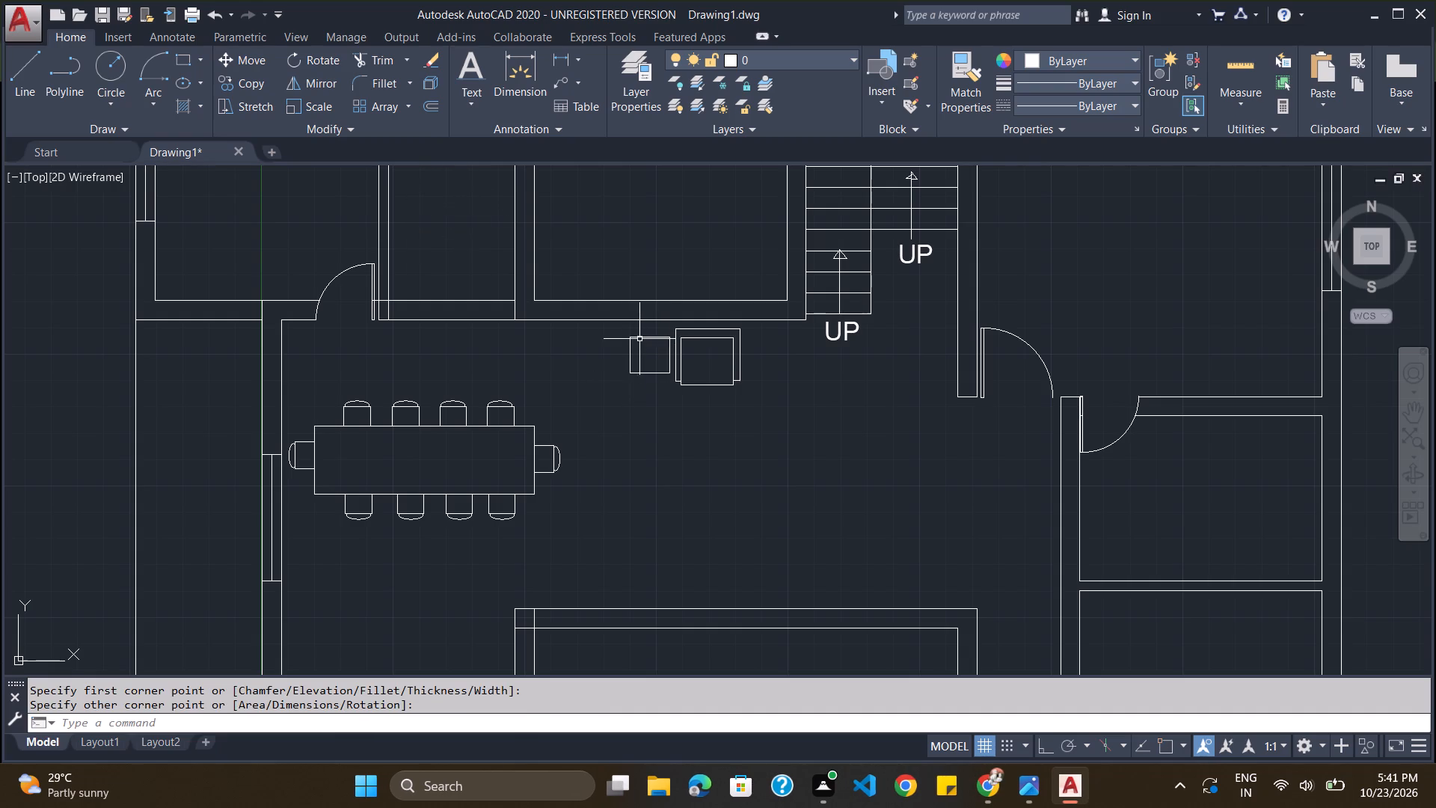
left_click(640, 336)
key("ctrl+c")
key("ctrl+v")
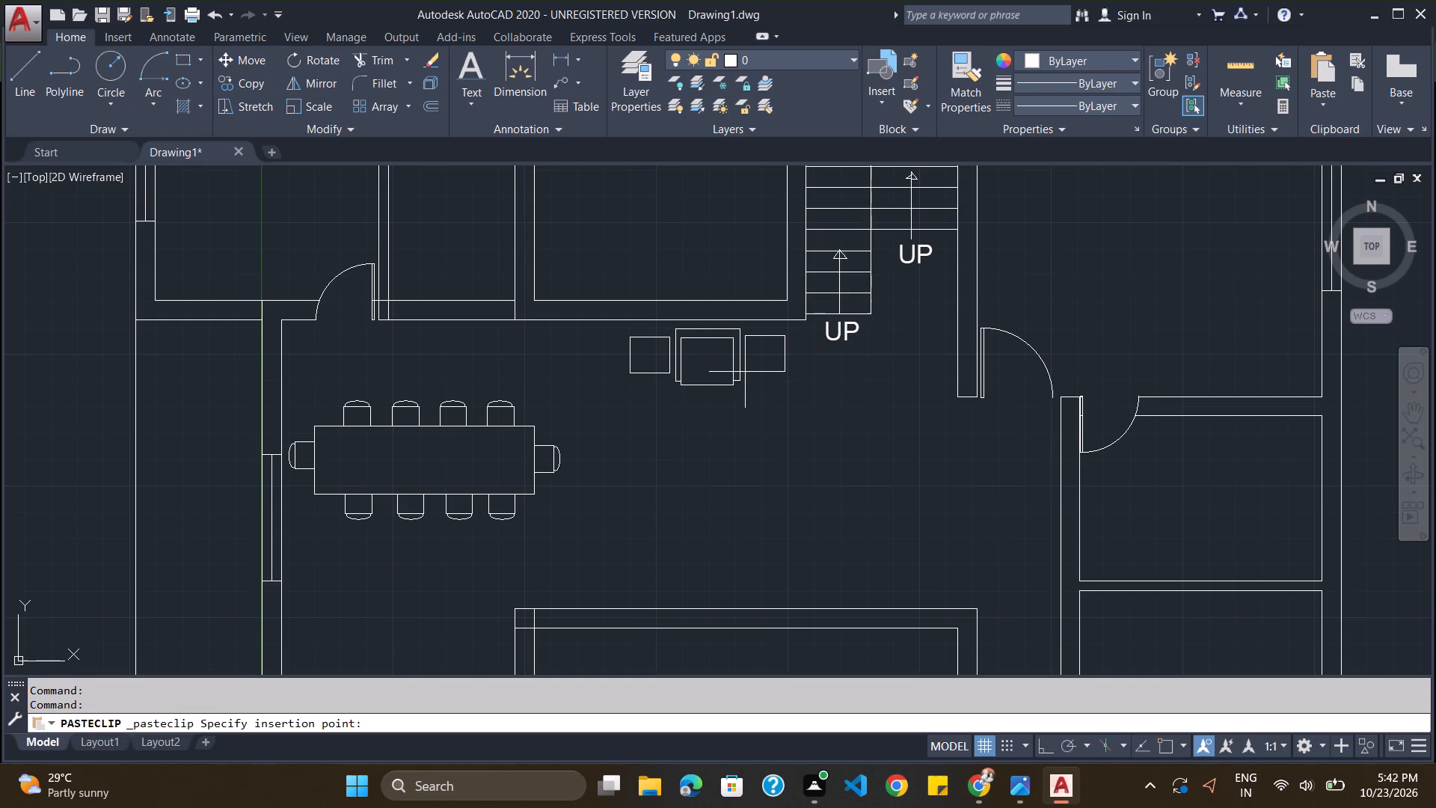
left_click(745, 372)
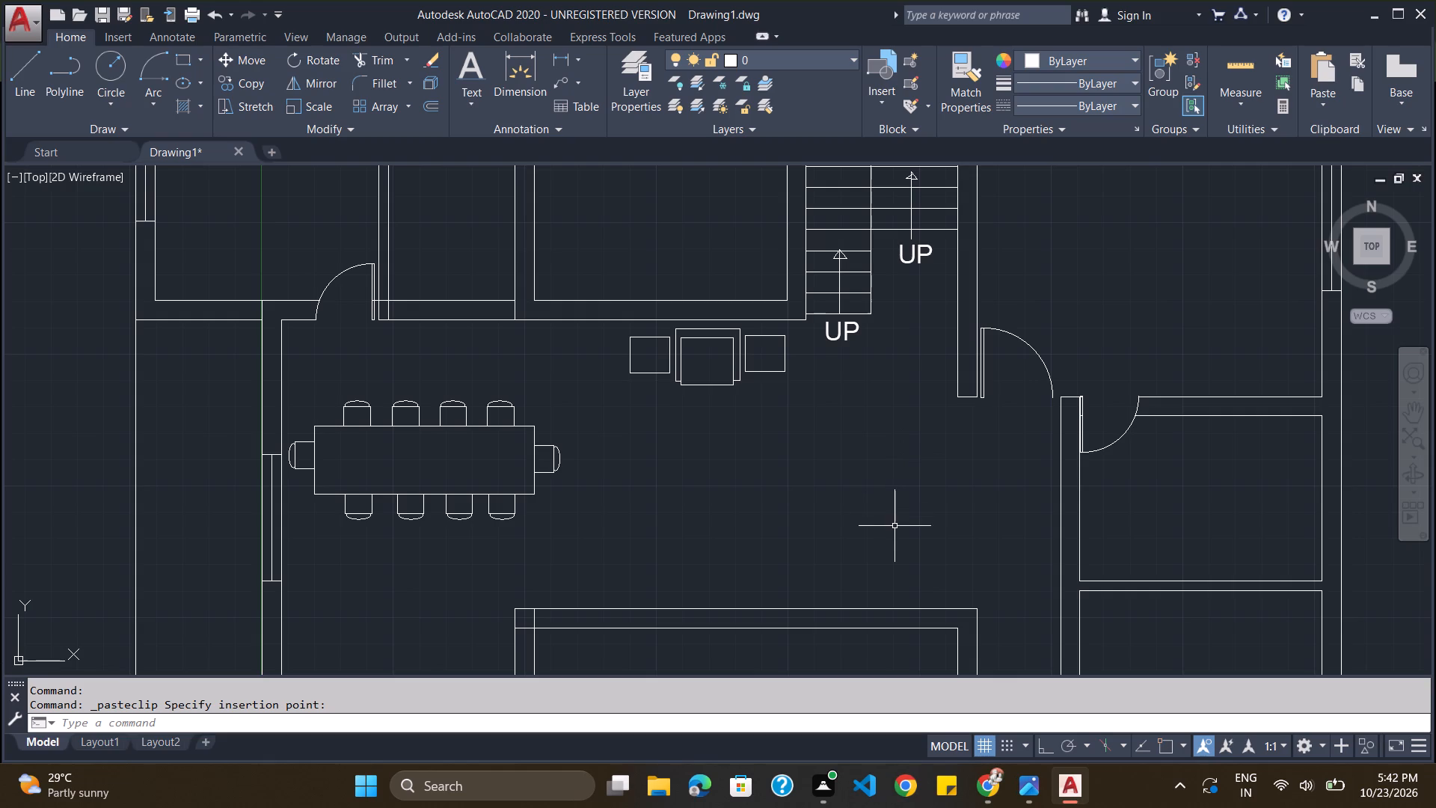
Draw a tall rectangle as a sofa outline southeast of the armchair, below the east side table.
left_click(187, 58)
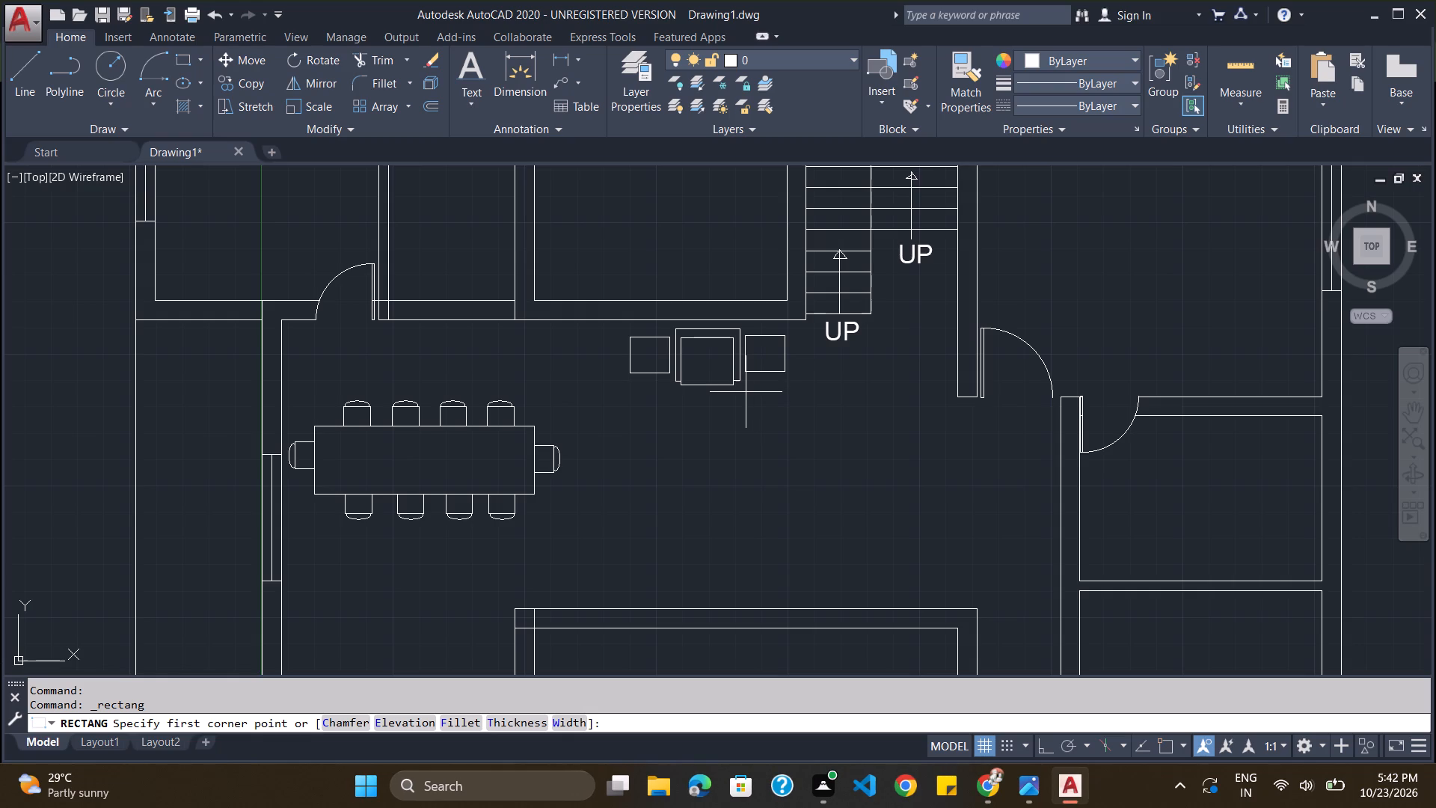
left_click(745, 392)
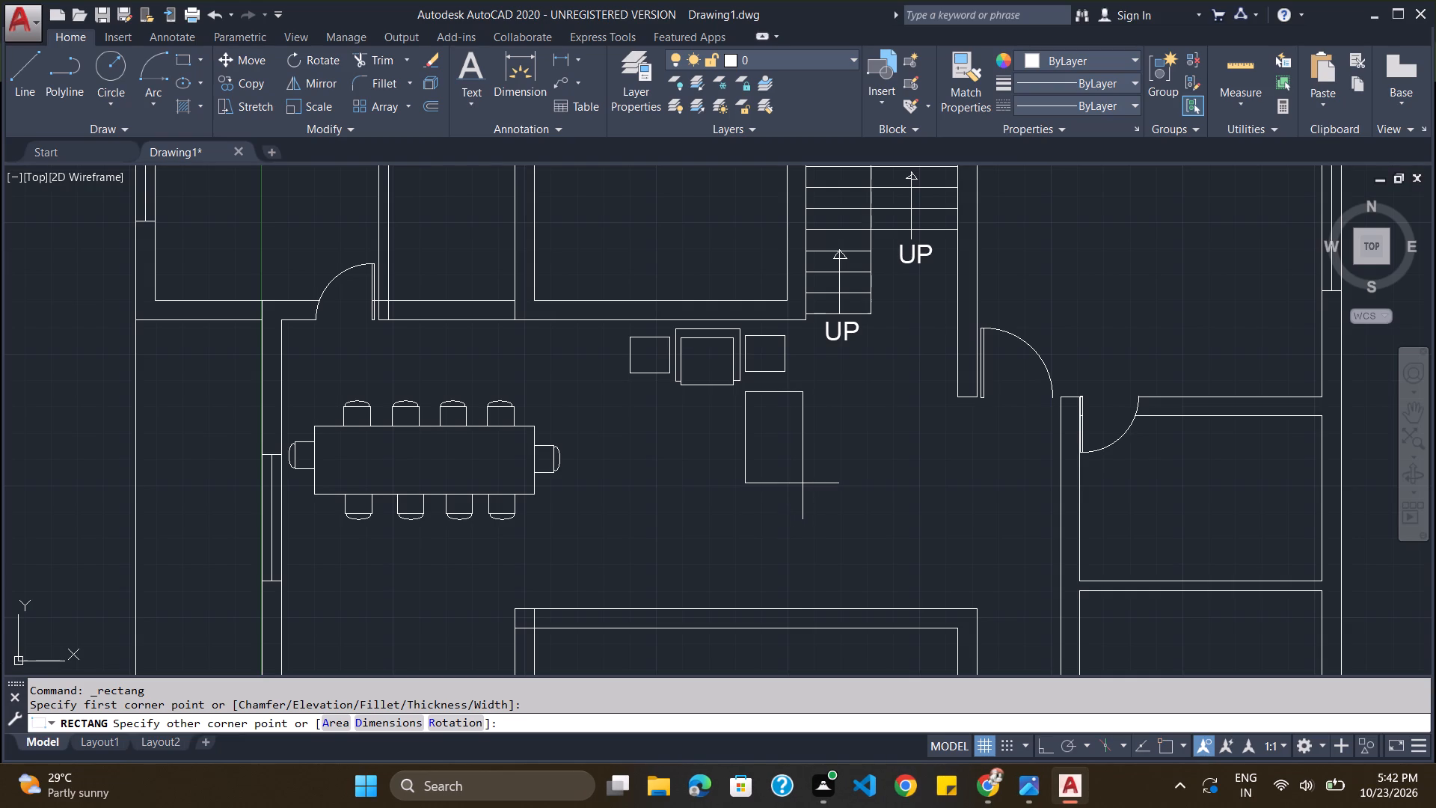
left_click(806, 488)
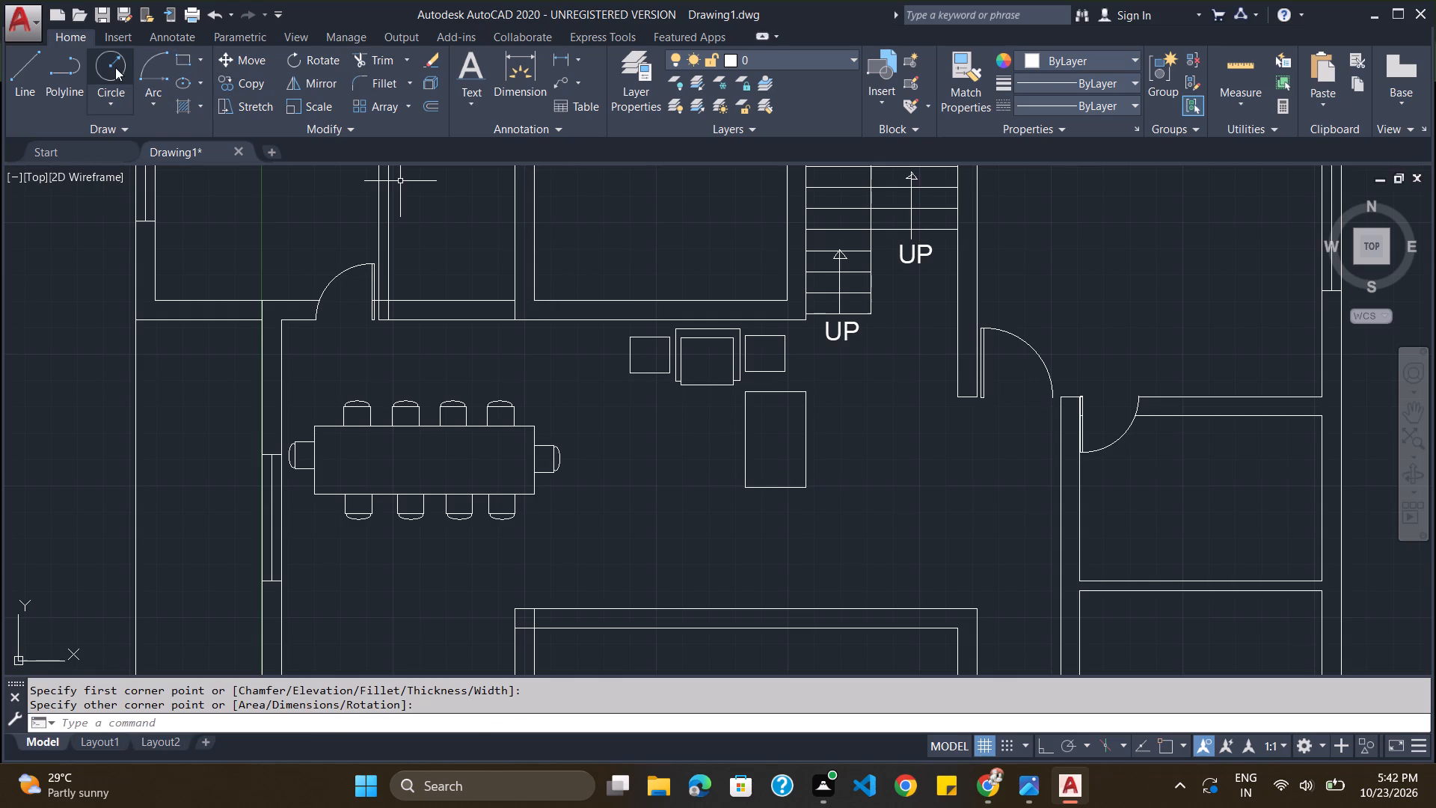
Draw a polyline inside the sofa outline along its north, east and south sides, with Ortho turned on and the south segment about 604 units long.
left_click(58, 73)
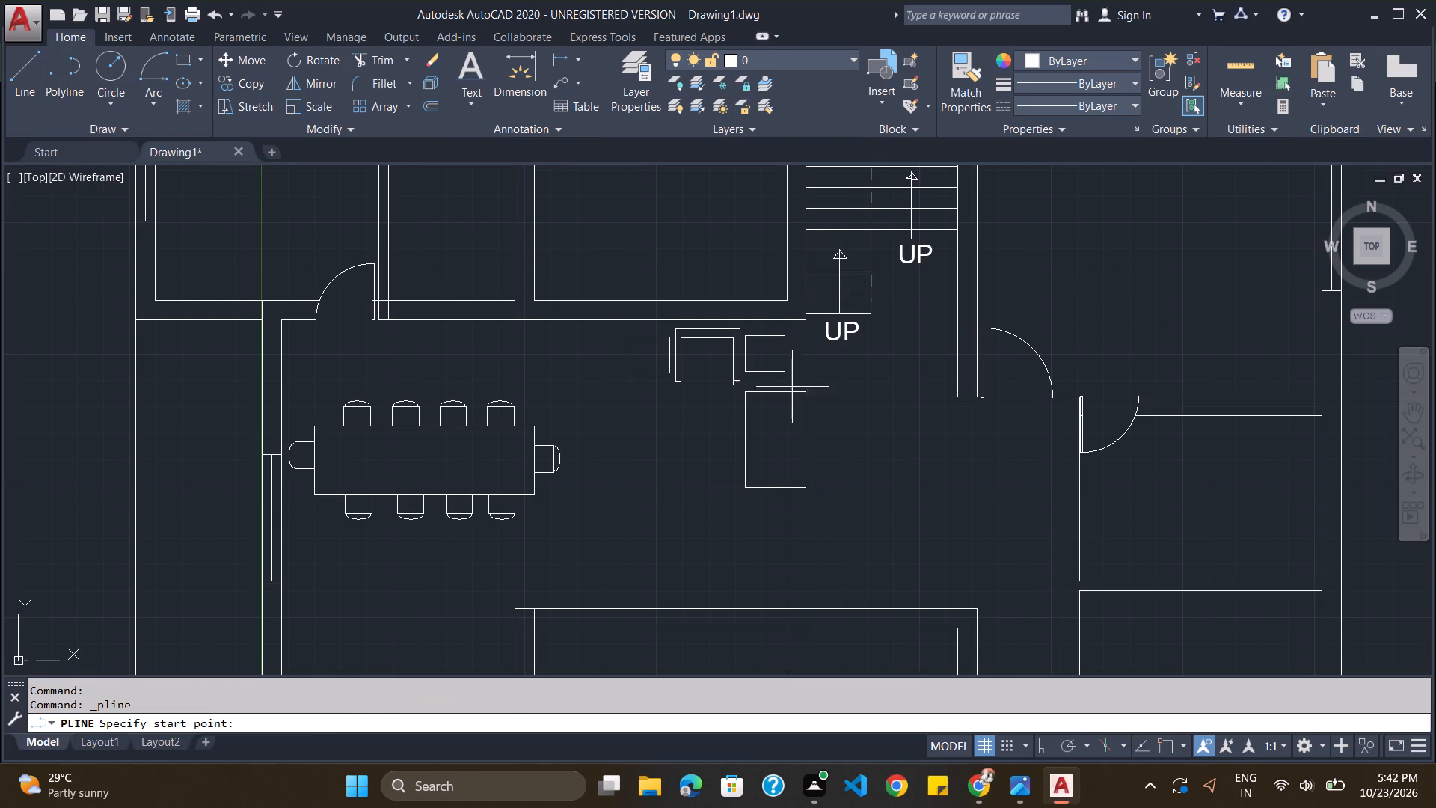
left_click(745, 403)
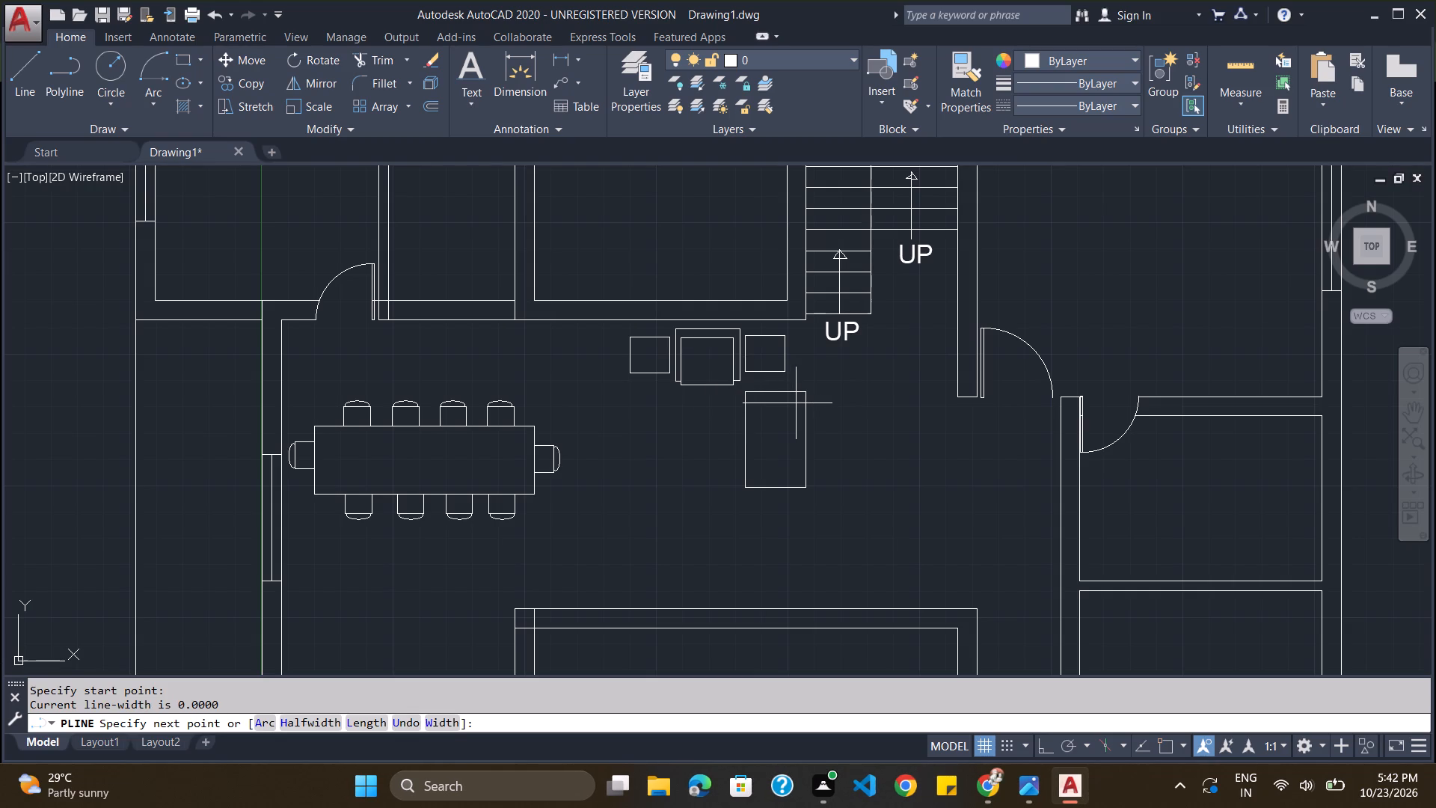
left_click(797, 403)
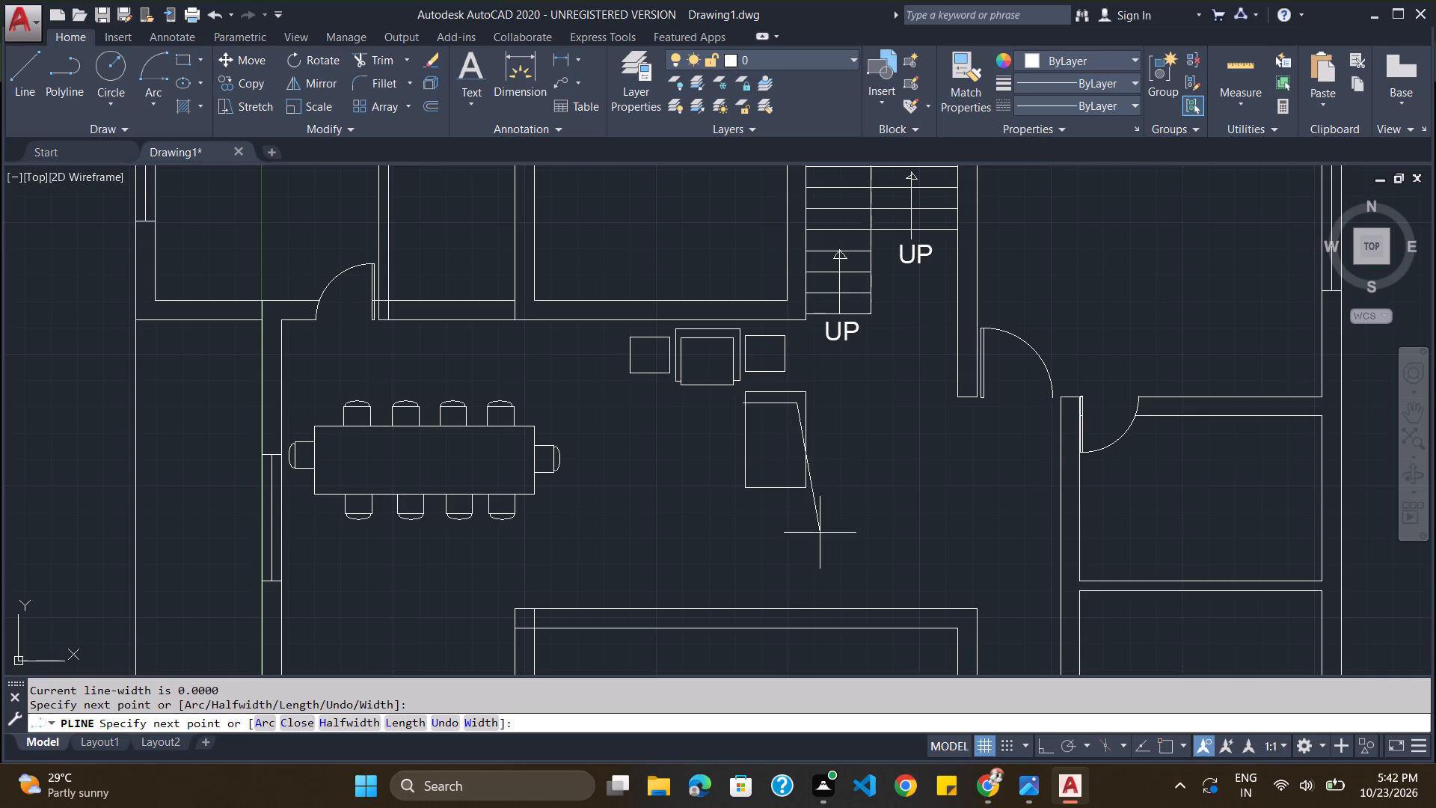
left_click(1048, 744)
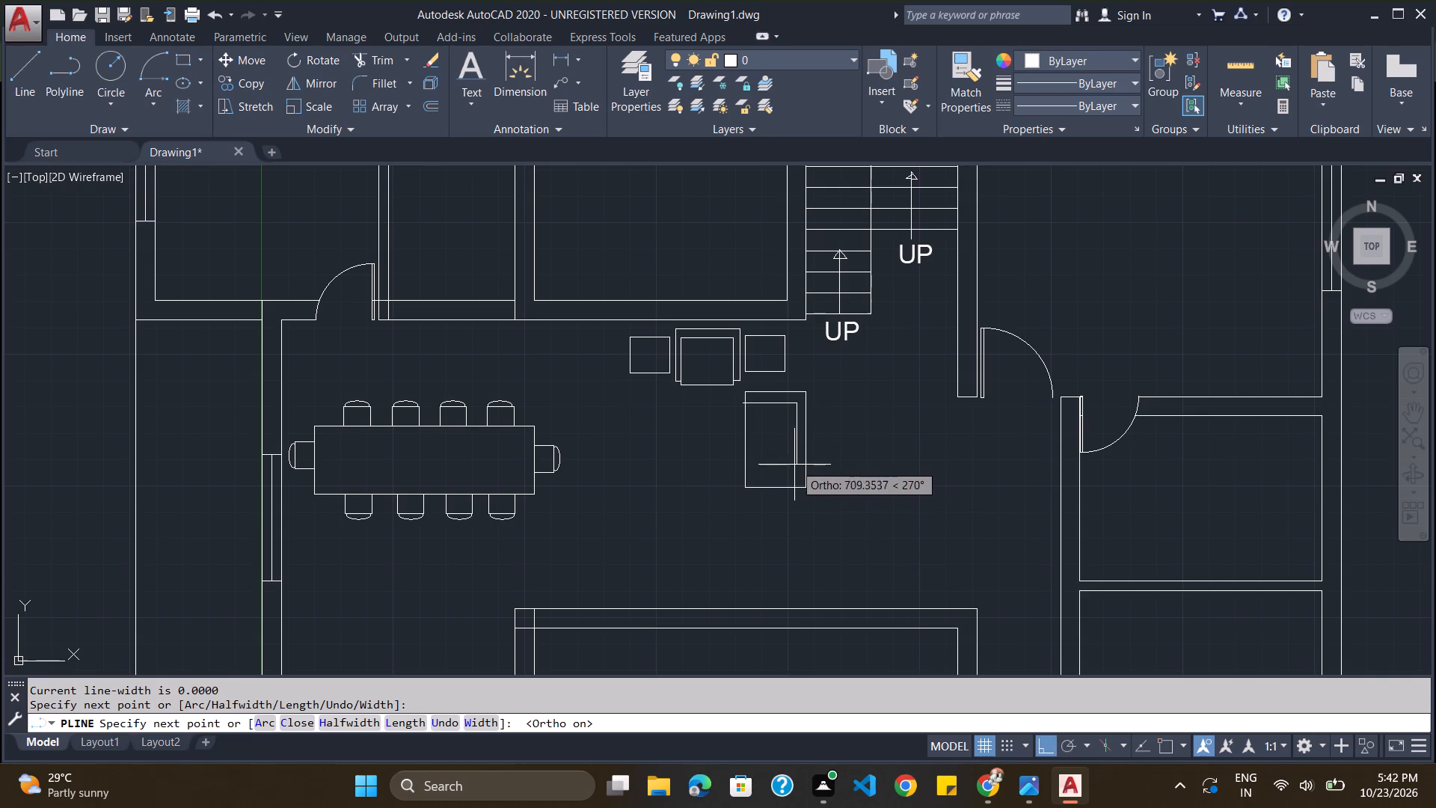
left_click(797, 478)
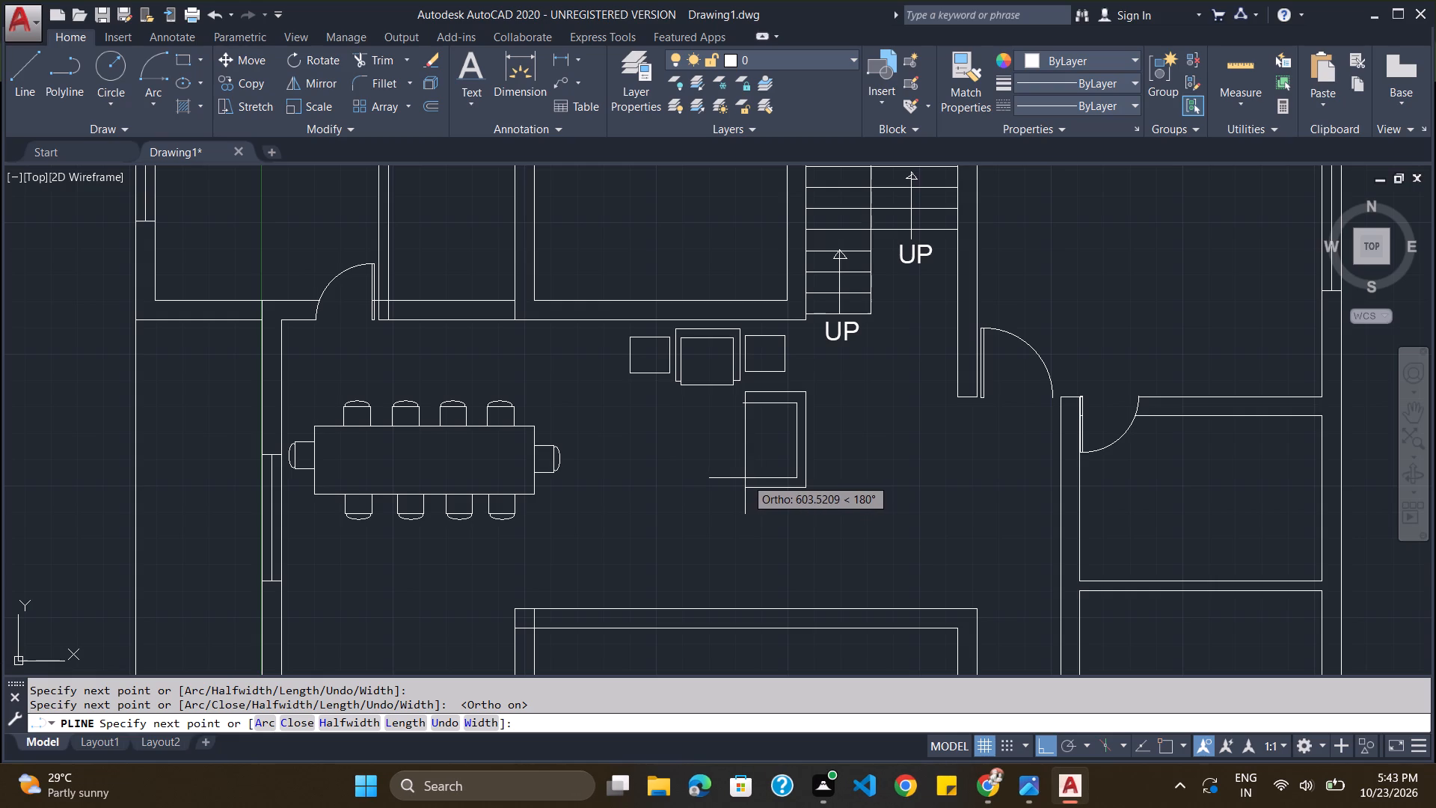
left_click(745, 478)
key("Escape")
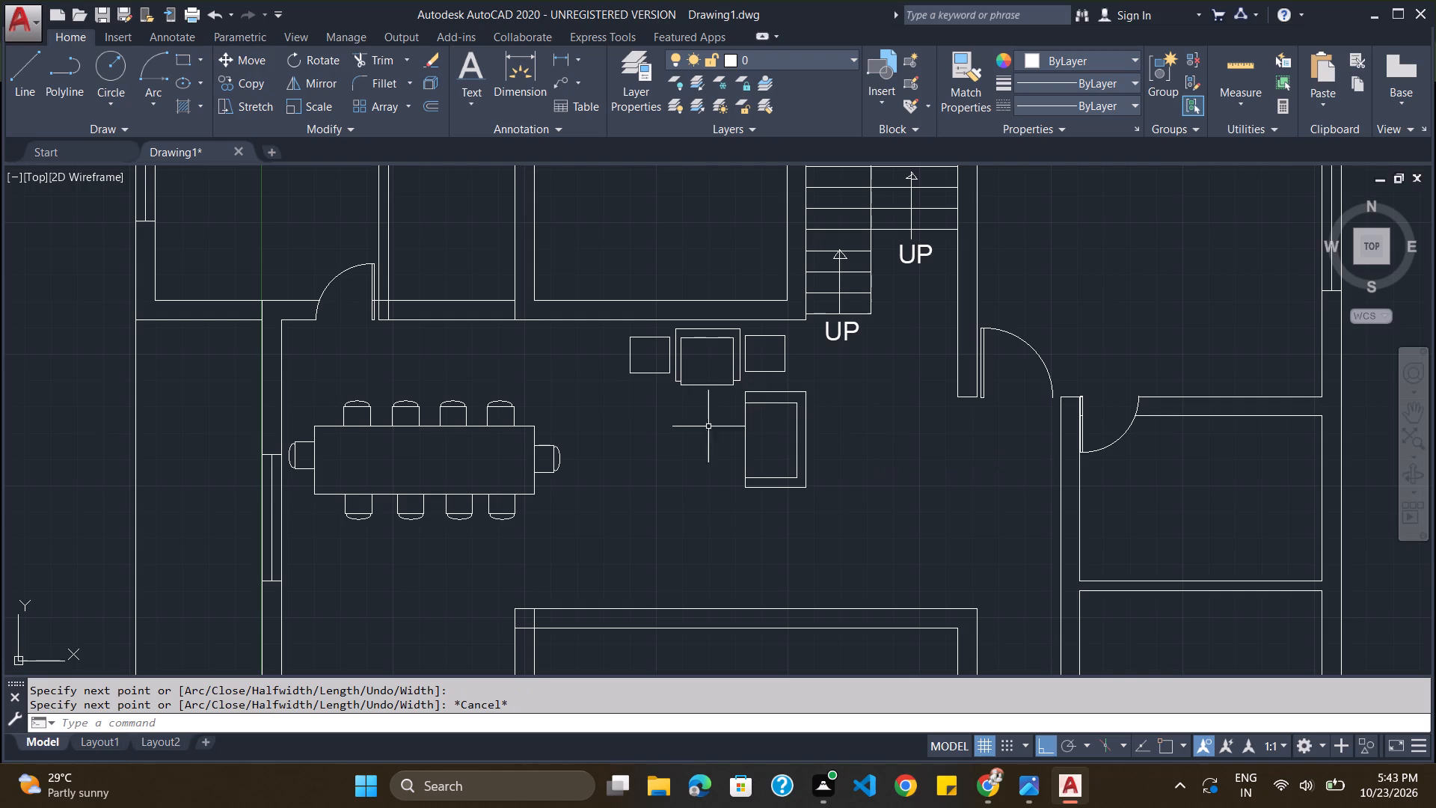
Draw a horizontal line about 609 units long across the middle of the sofa seat to divide it into two cushions.
left_click(27, 85)
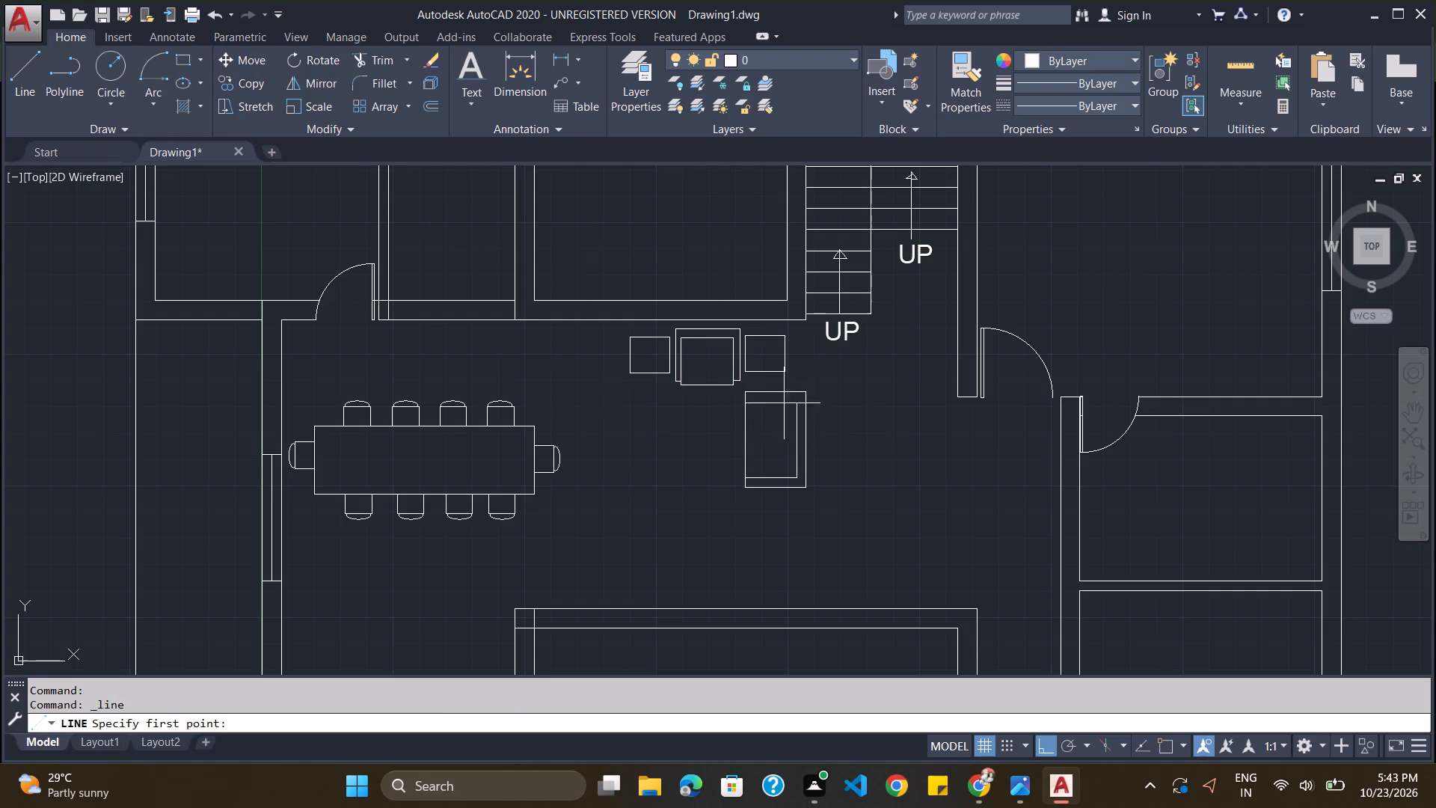
scroll(802, 446, "up", 3)
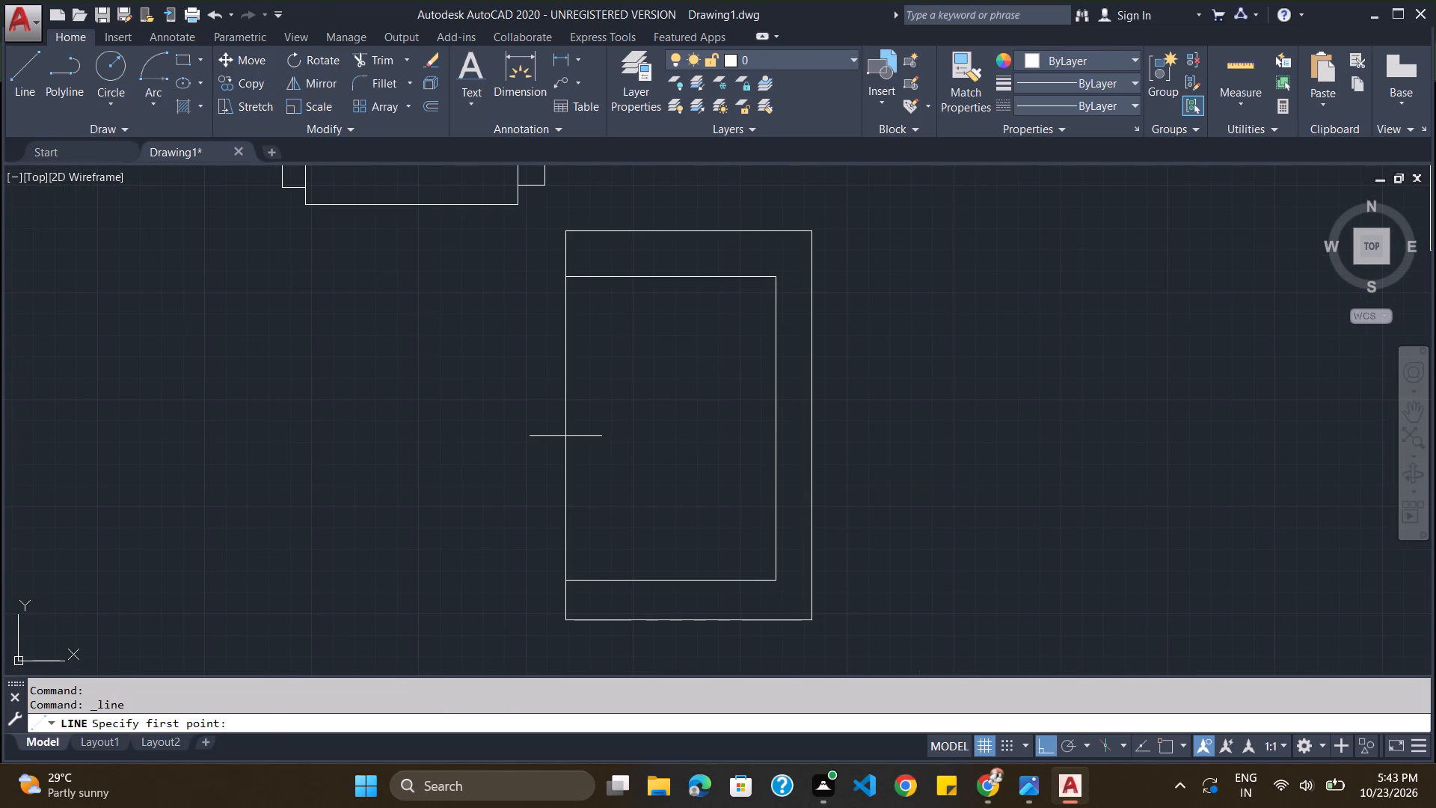
left_click(565, 436)
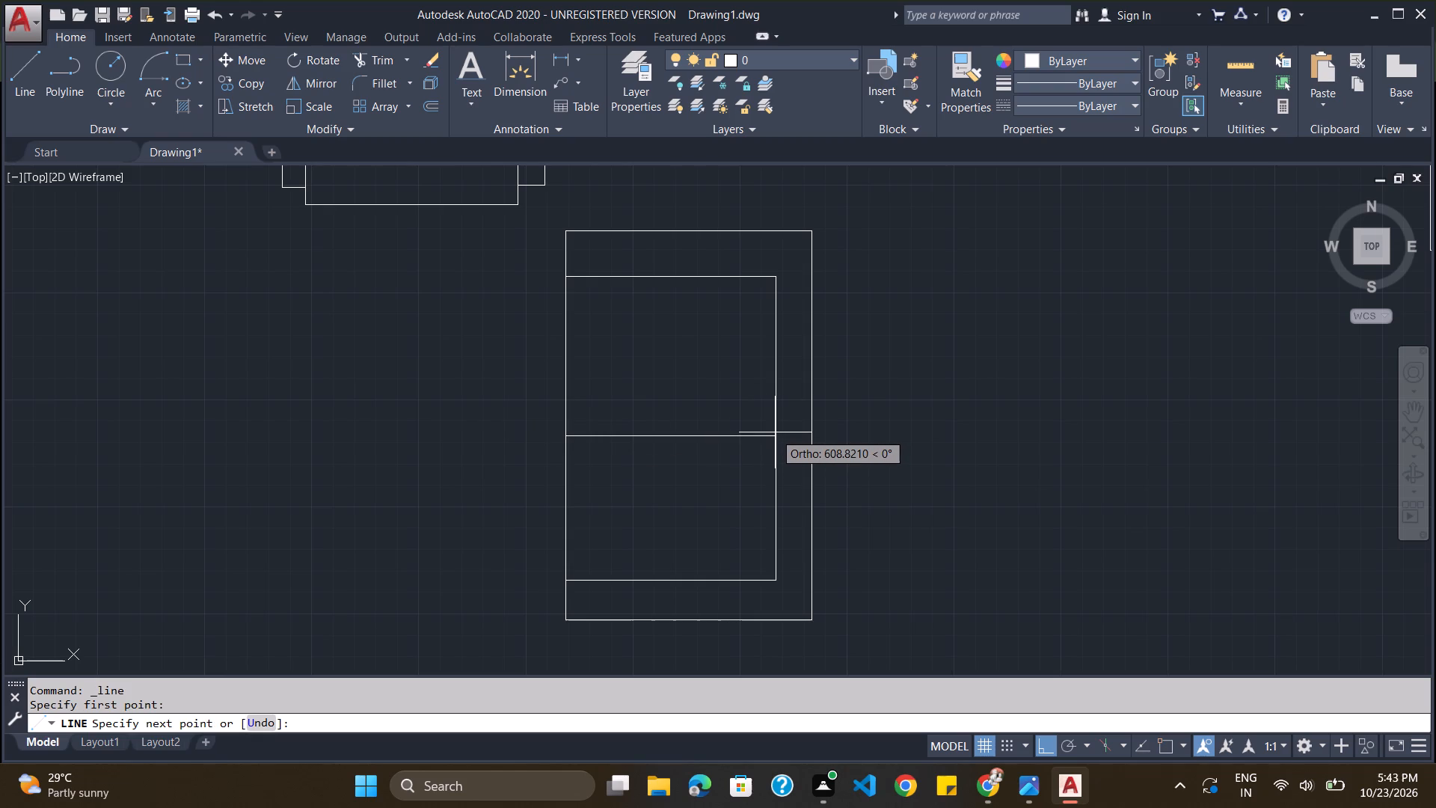
left_click(776, 432)
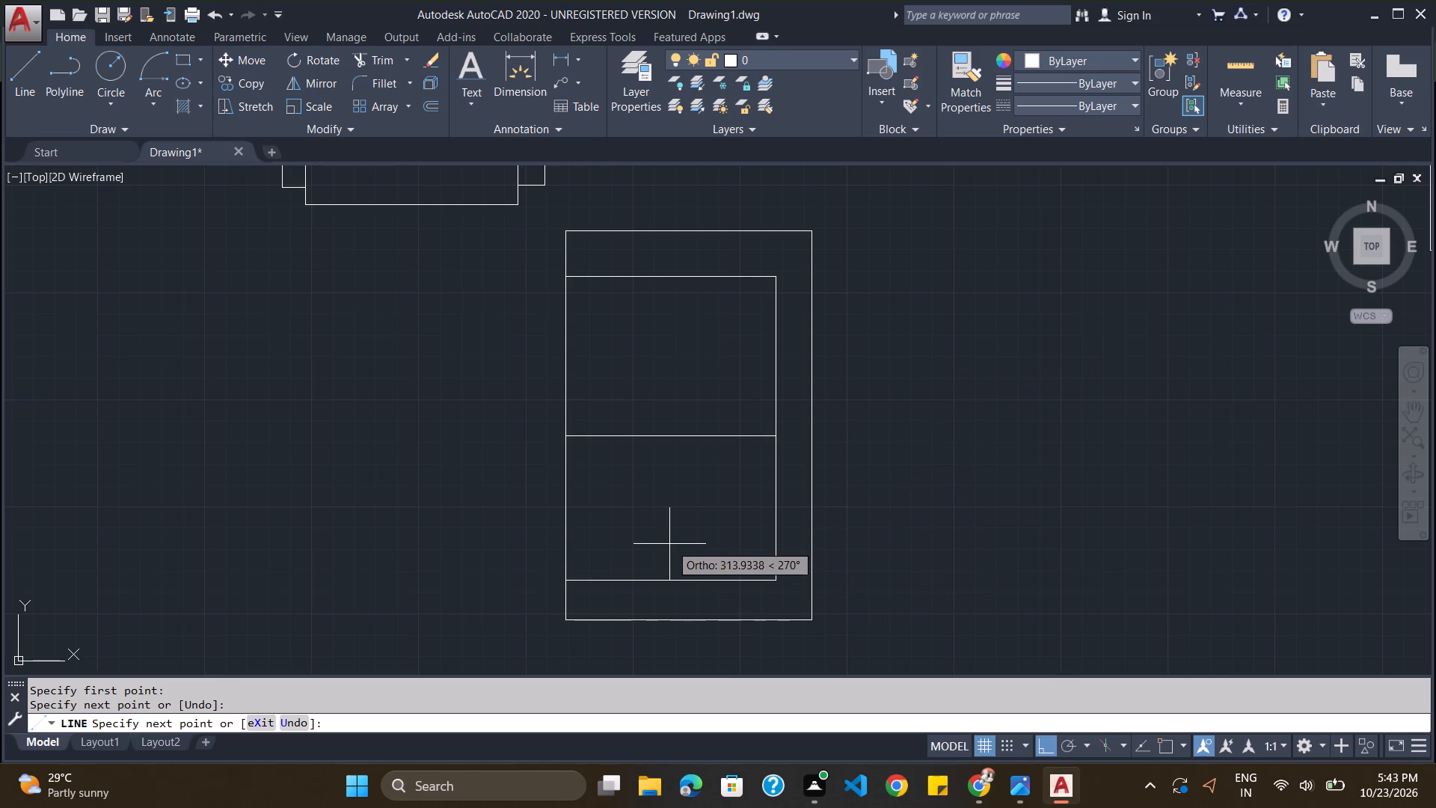
key("Escape")
Examine the whole floor plan with the furnished hall and the remaining empty rooms.
scroll(906, 462, "down", 1)
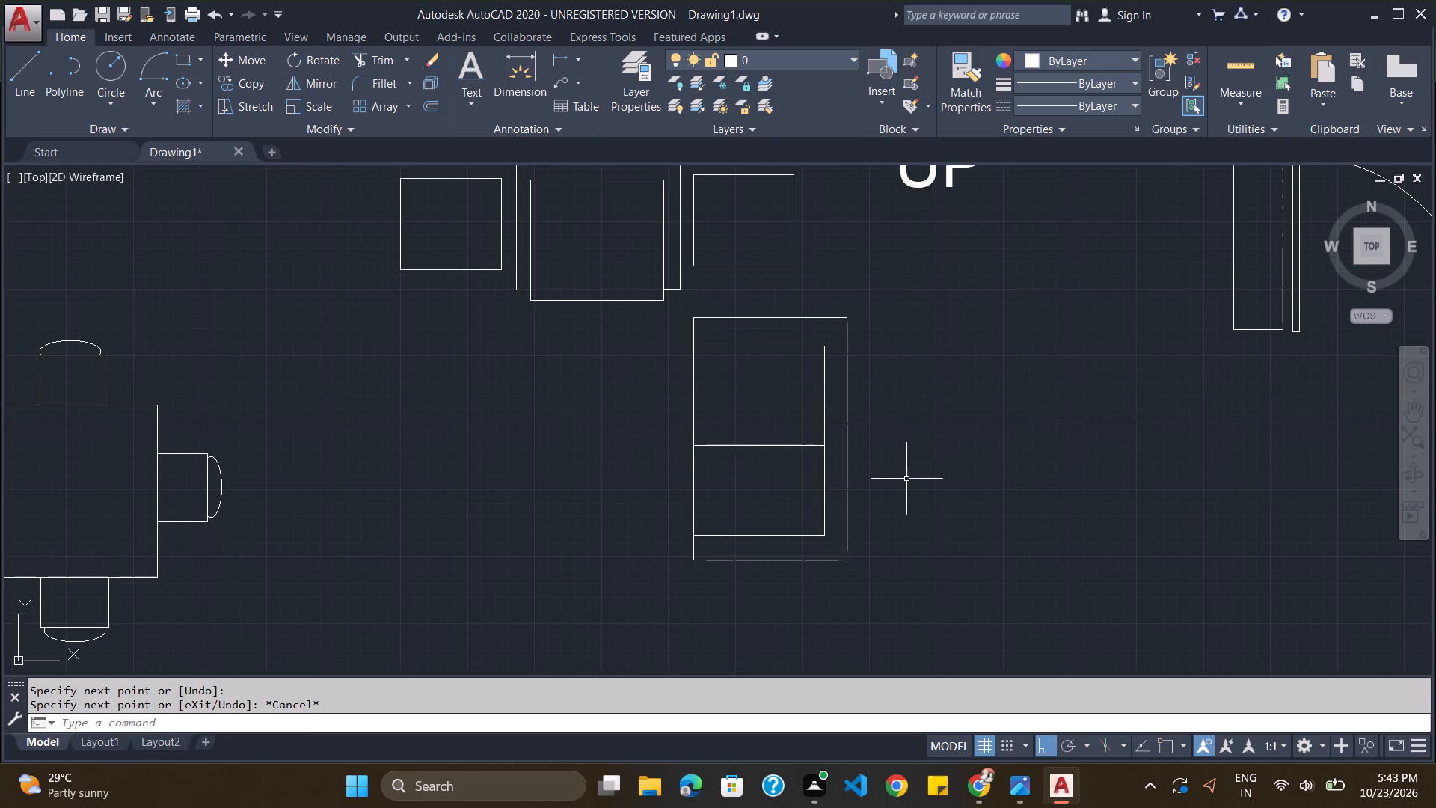
scroll(906, 479, "down", 4)
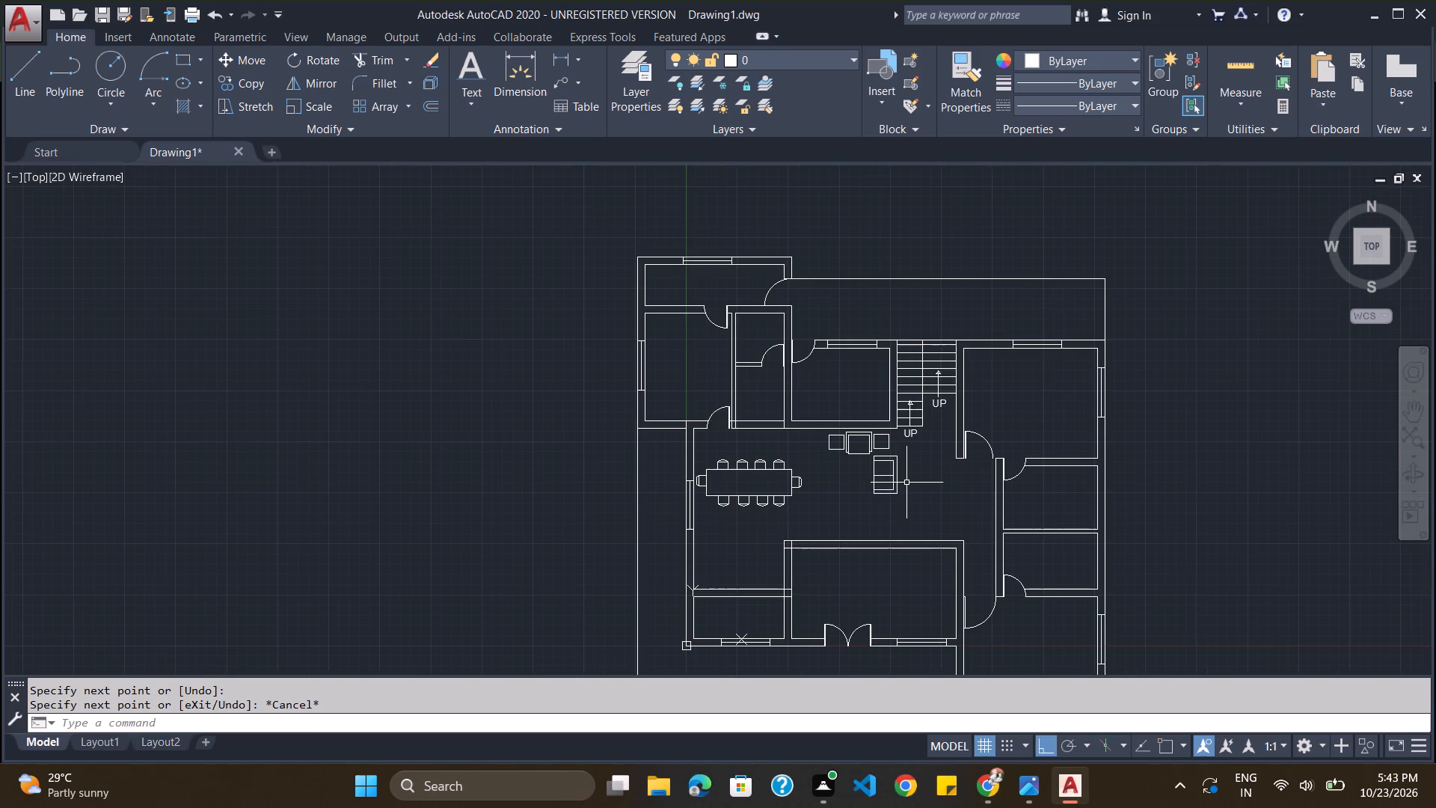
scroll(981, 402, "down", 1)
scroll(1040, 548, "up", 1)
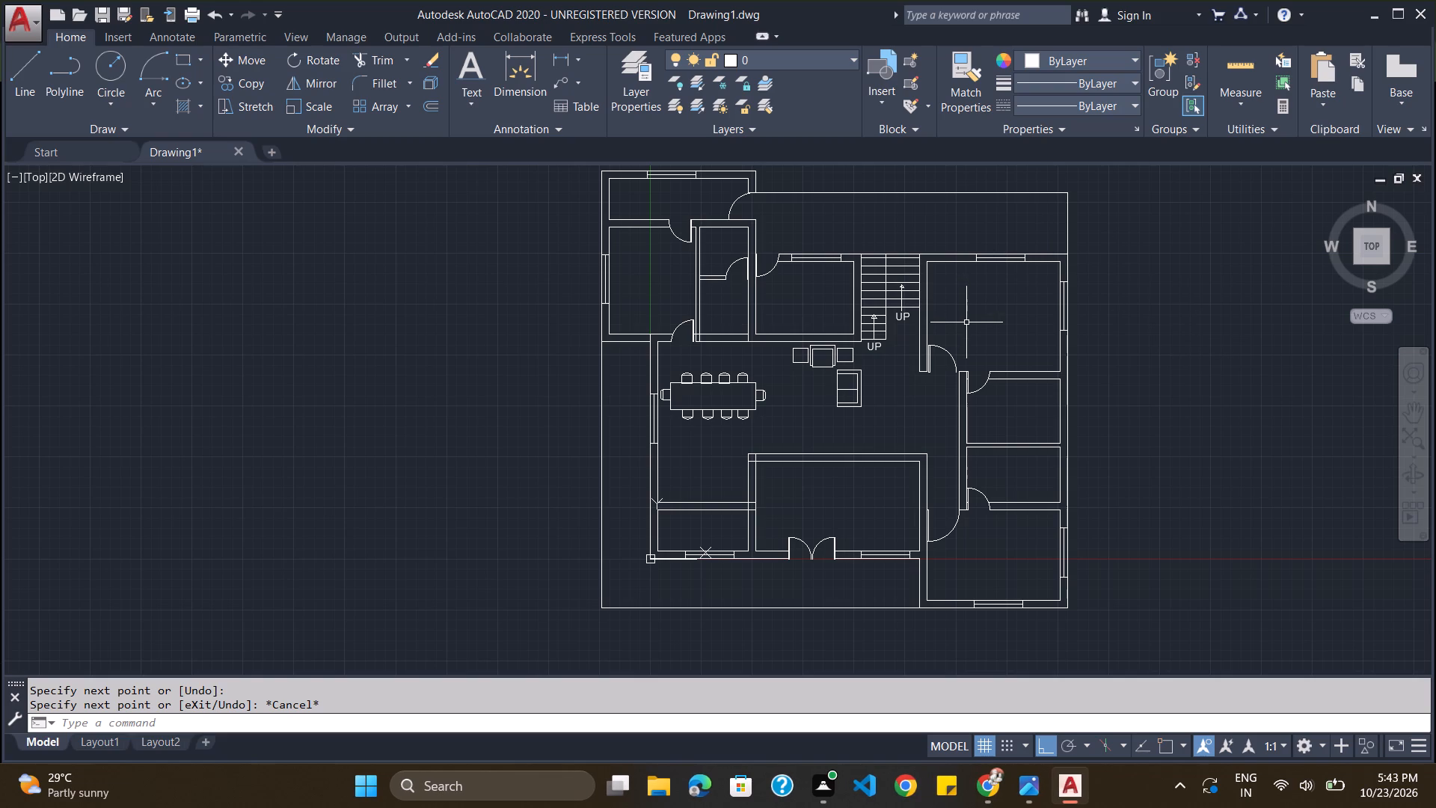
scroll(1012, 346, "down", 1)
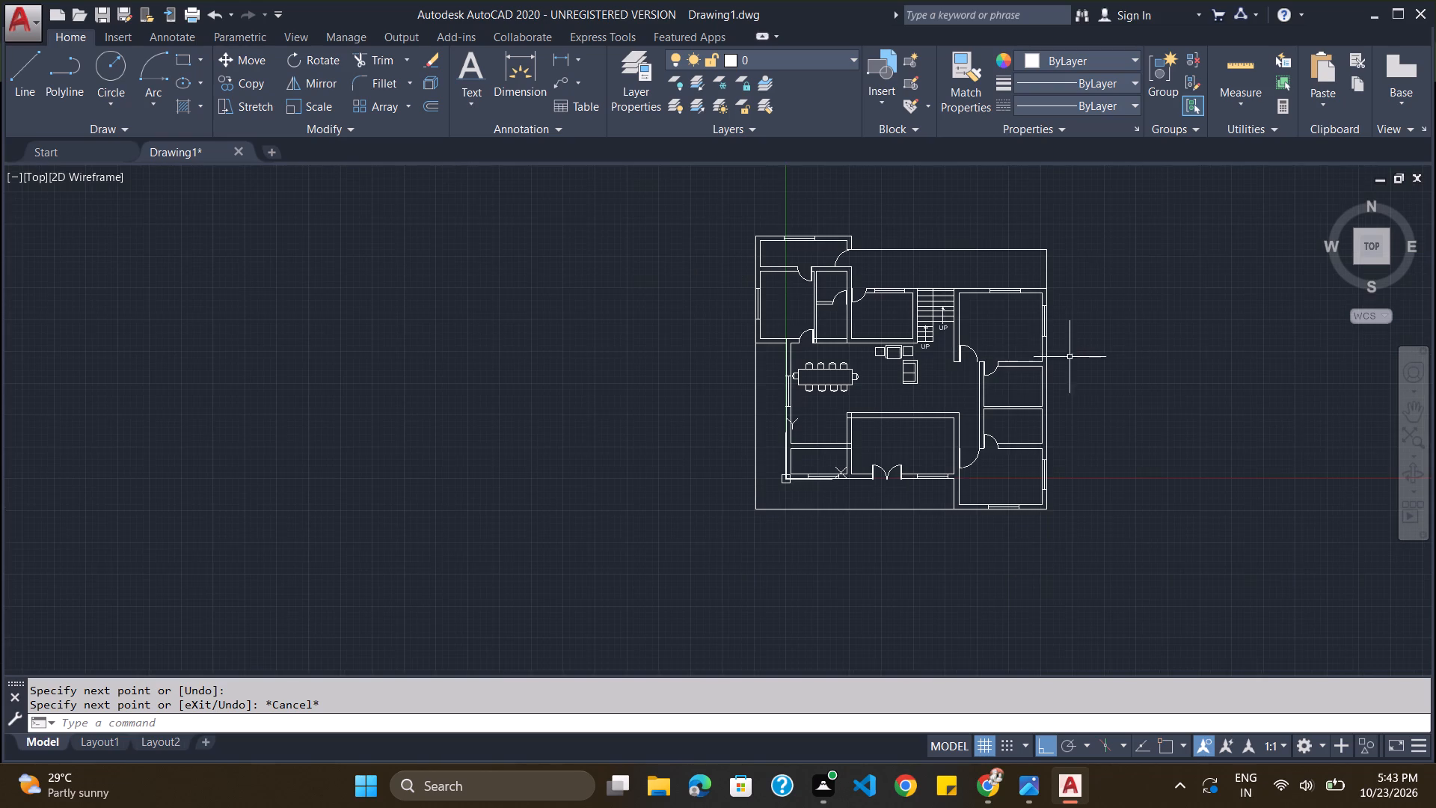
scroll(1082, 356, "up", 1)
scroll(1086, 352, "down", 1)
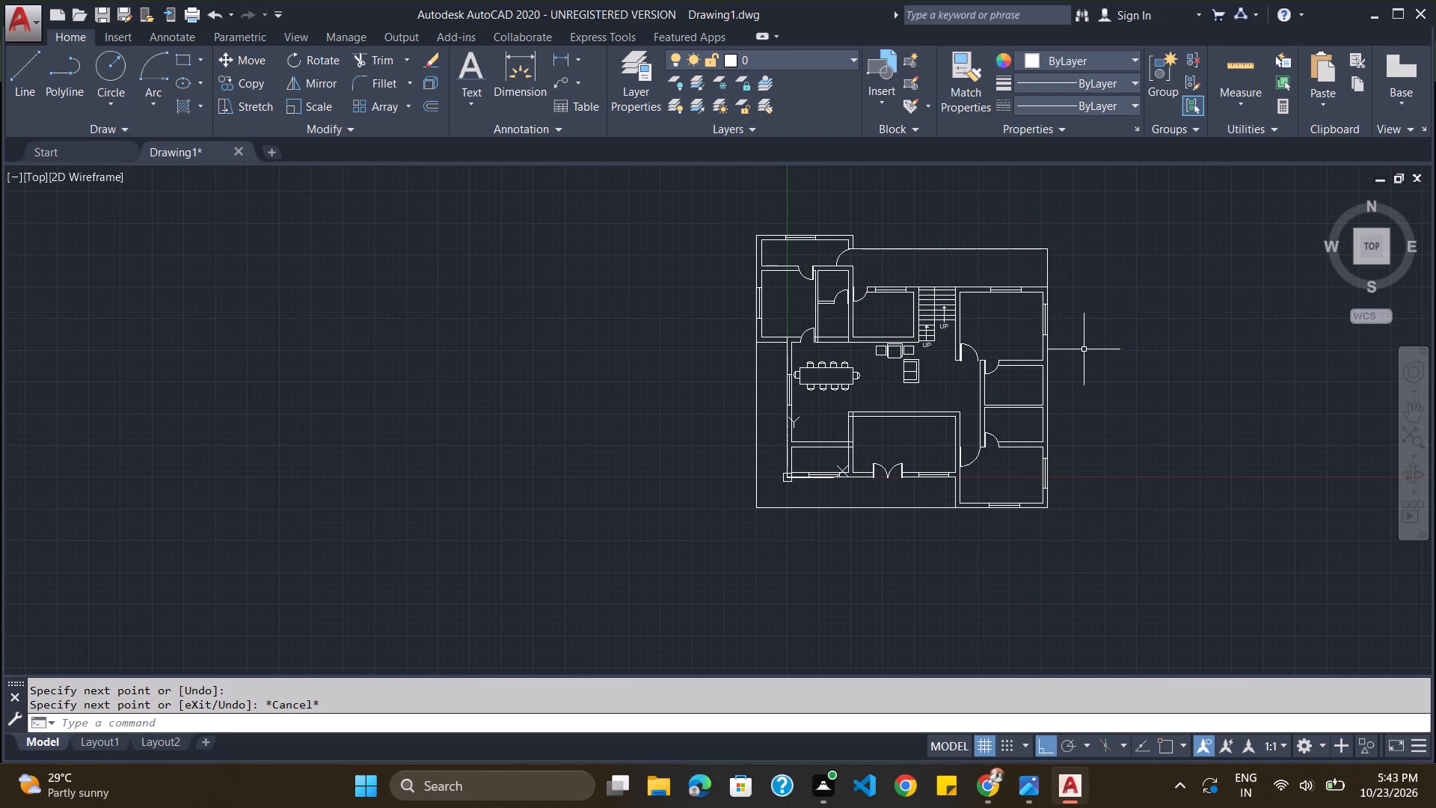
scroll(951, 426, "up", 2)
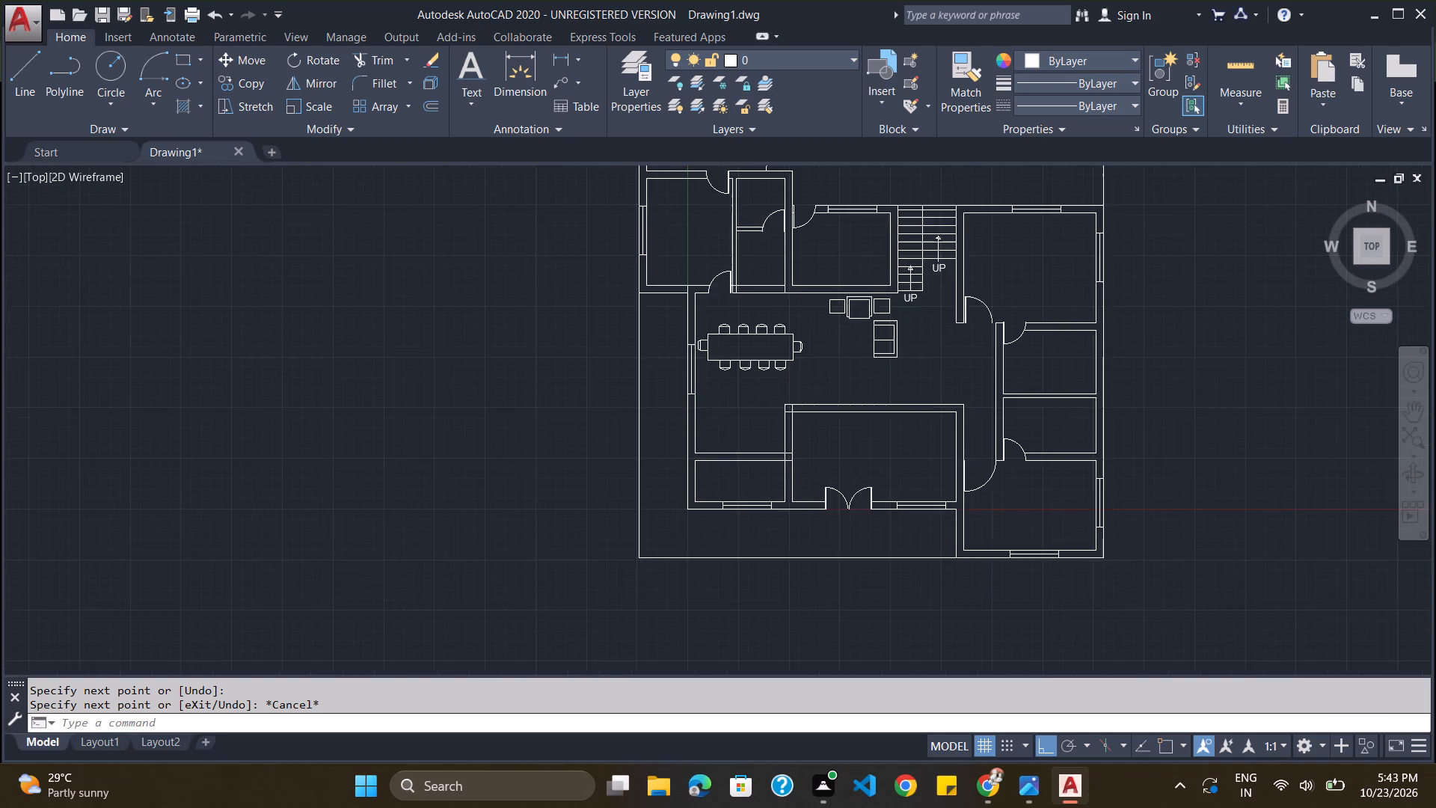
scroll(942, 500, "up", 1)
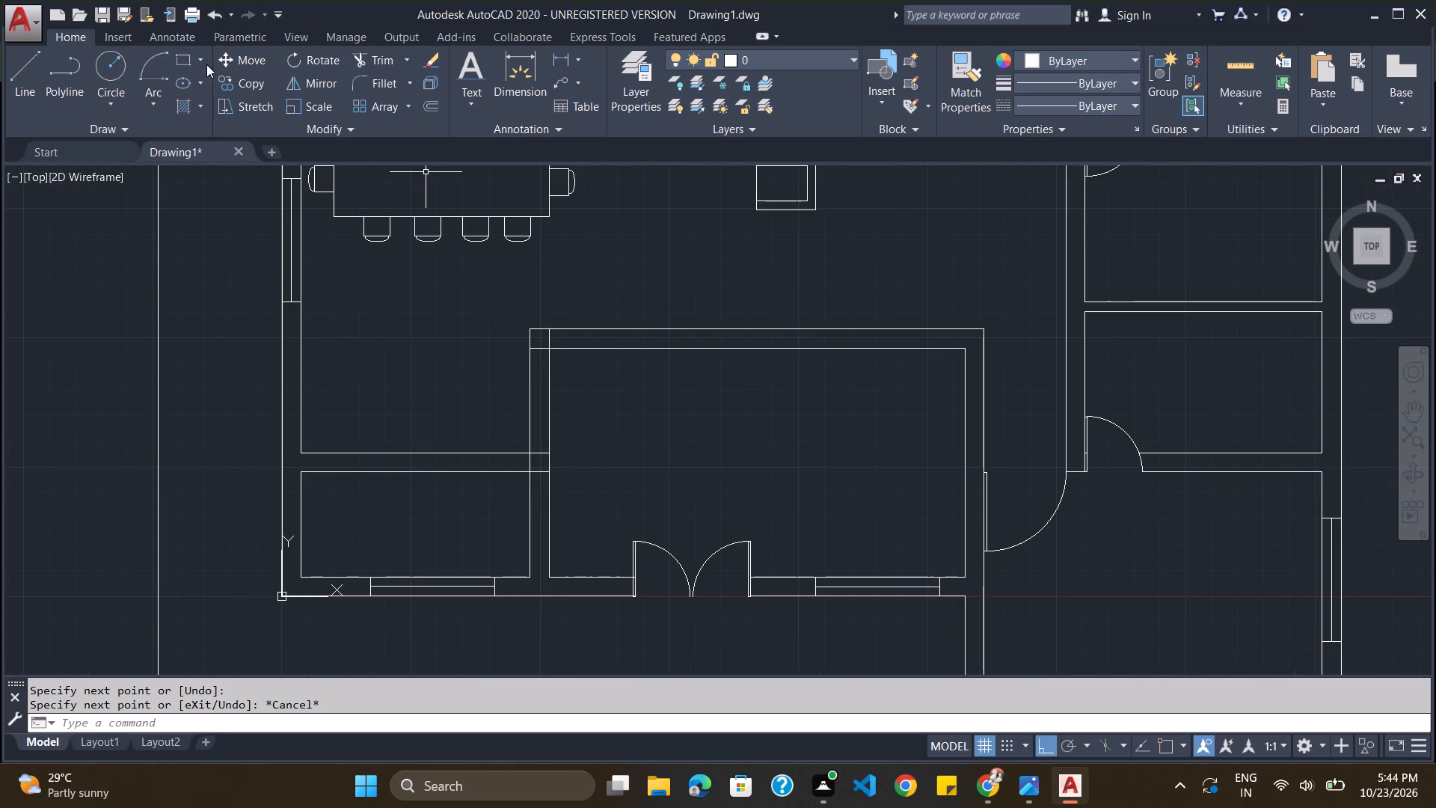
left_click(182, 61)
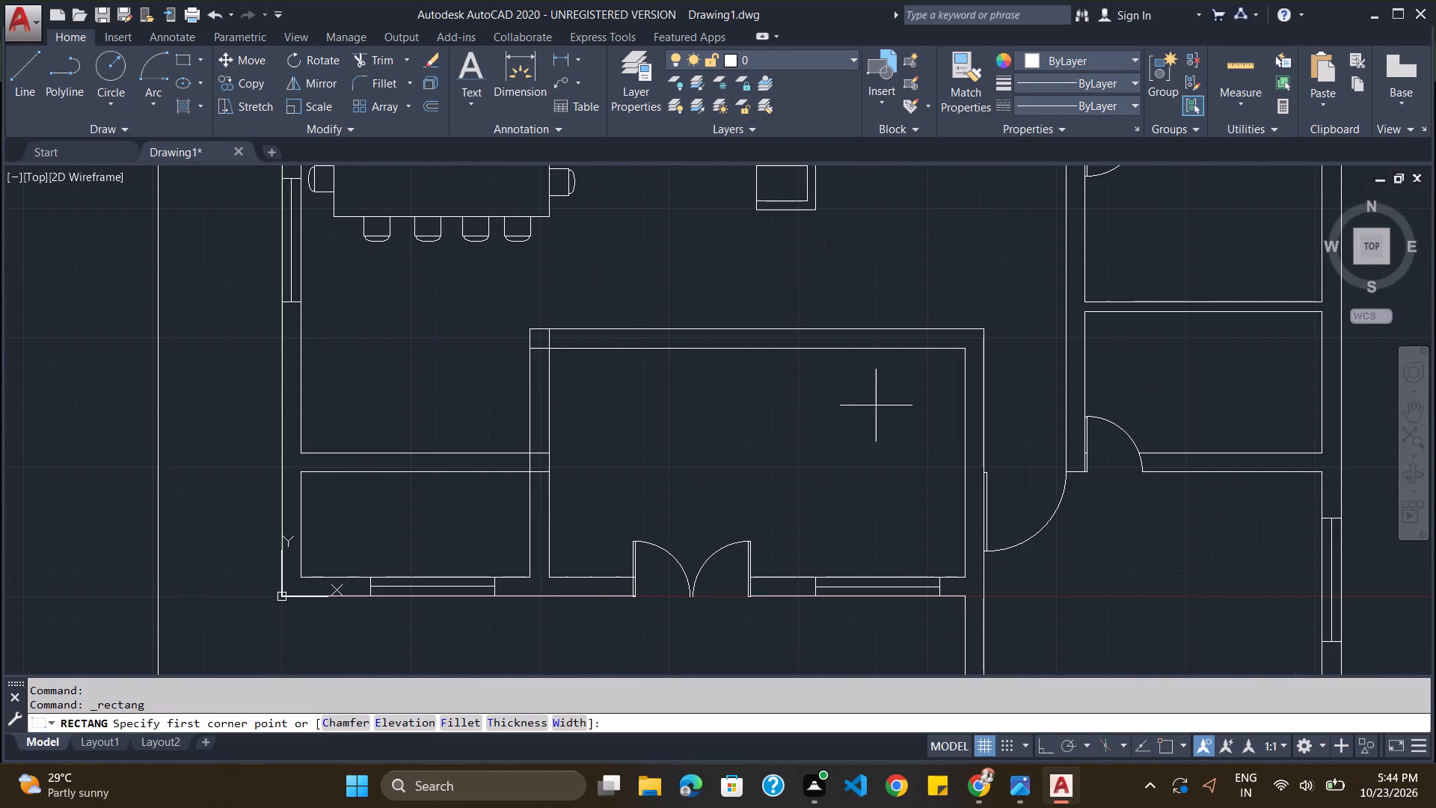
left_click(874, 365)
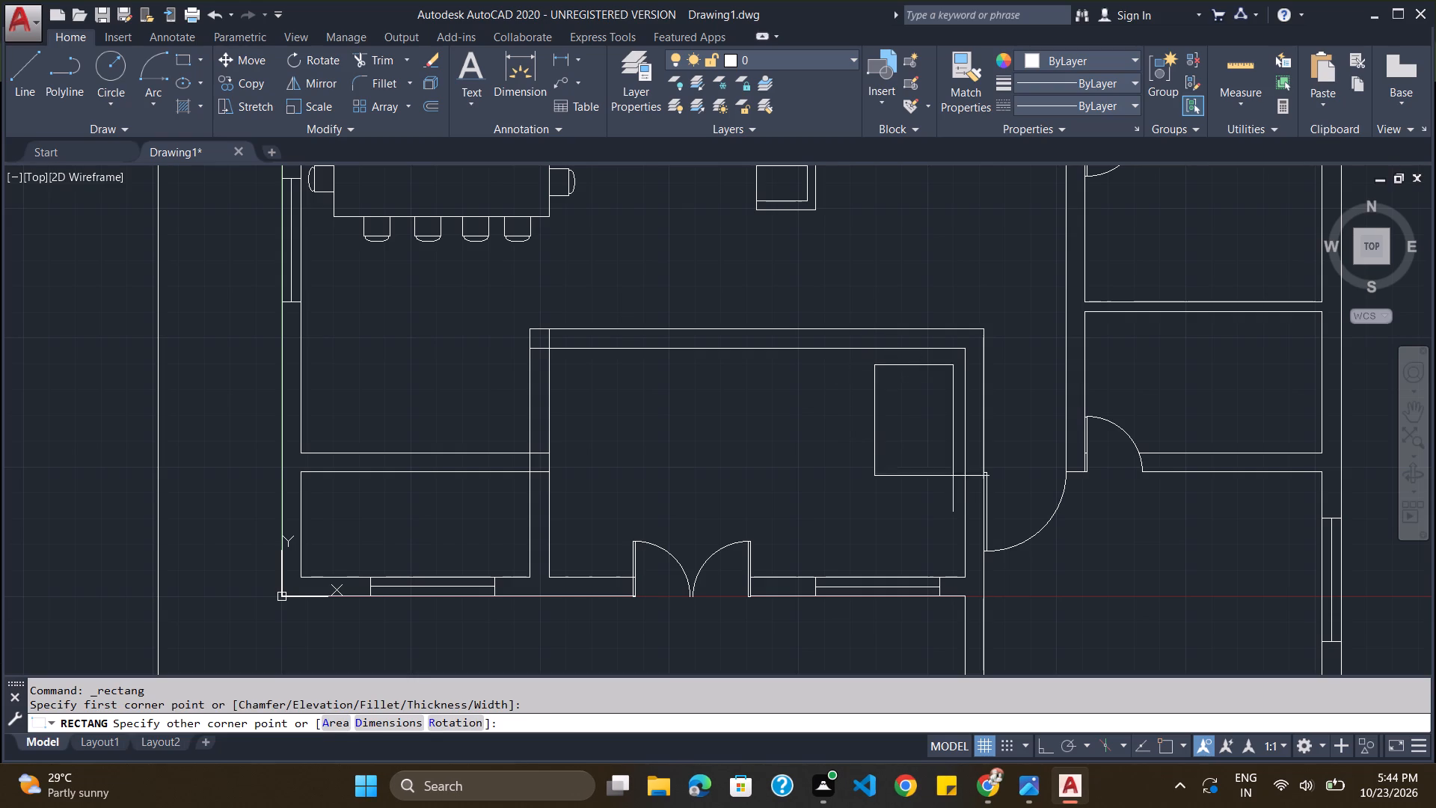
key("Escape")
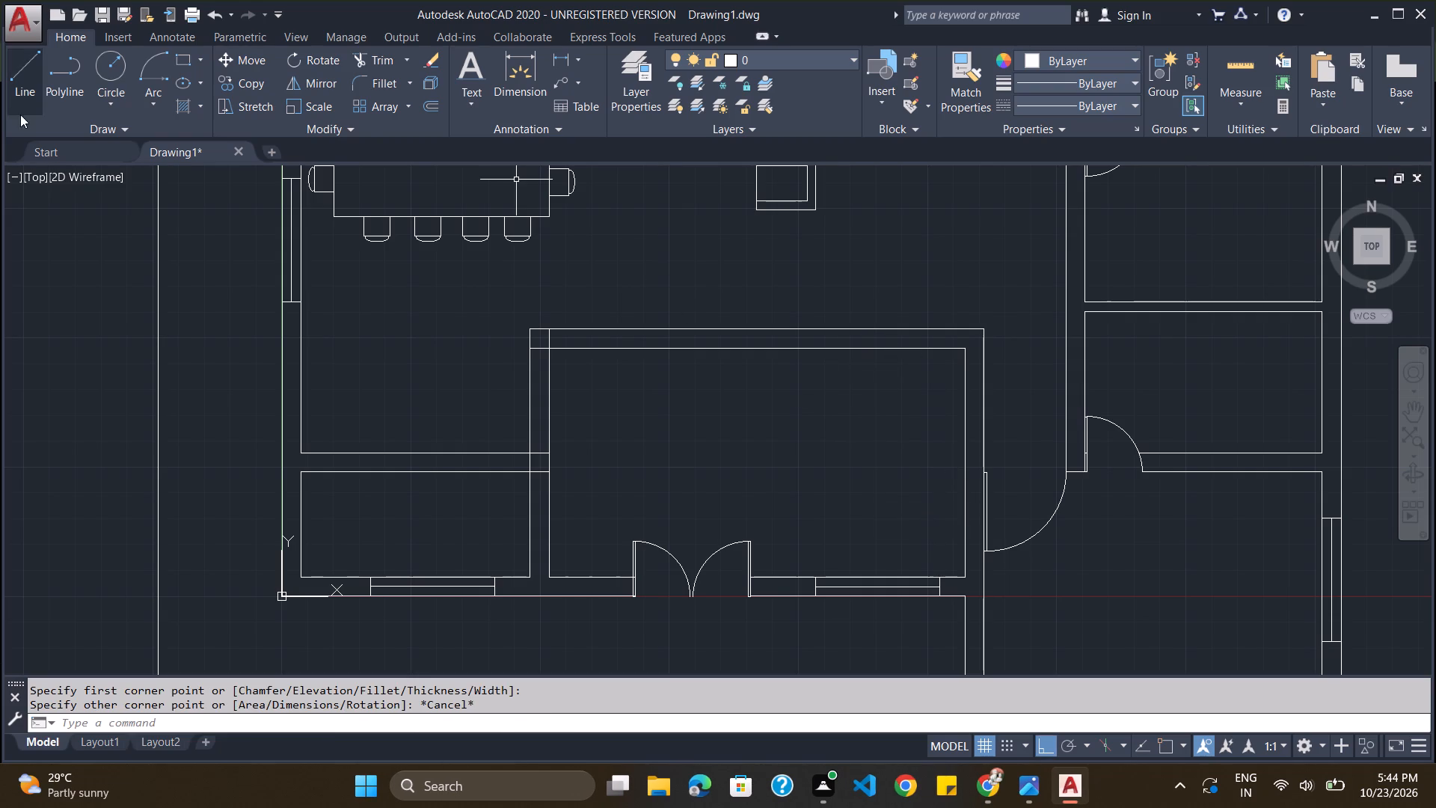
Draw a tall rectangle as a sofa seat near the east wall of the south entrance room with the double door.
left_click(188, 64)
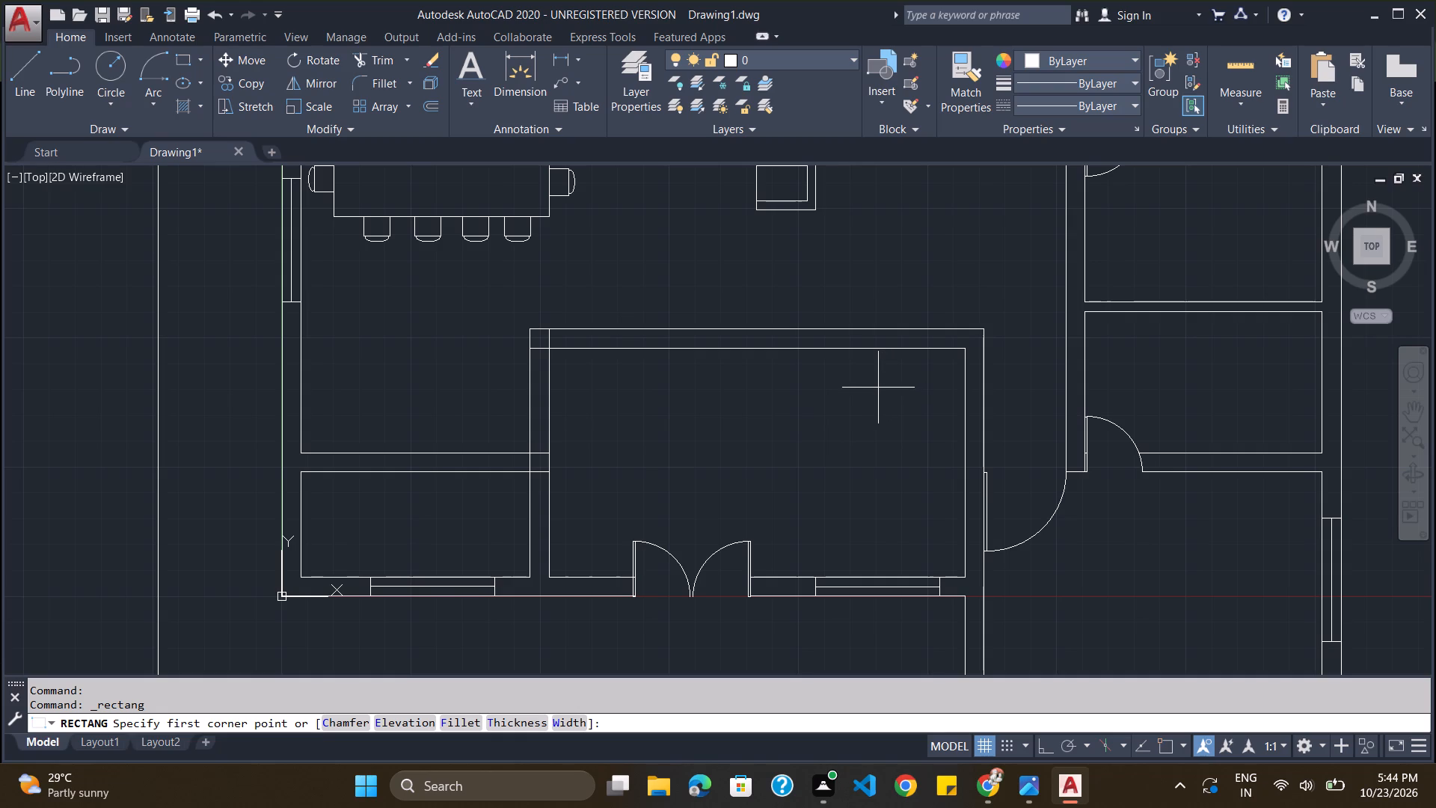
left_click(885, 385)
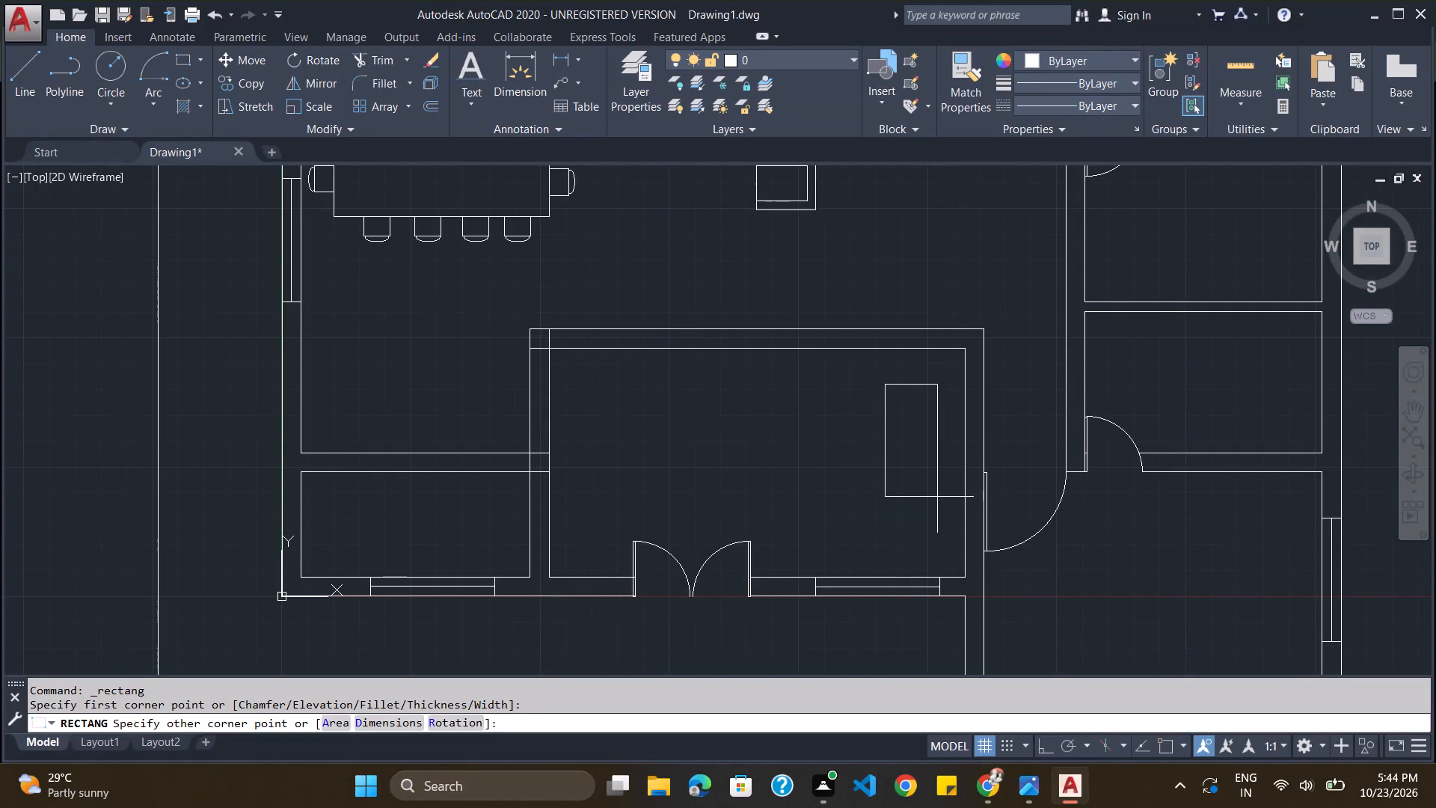
left_click(938, 505)
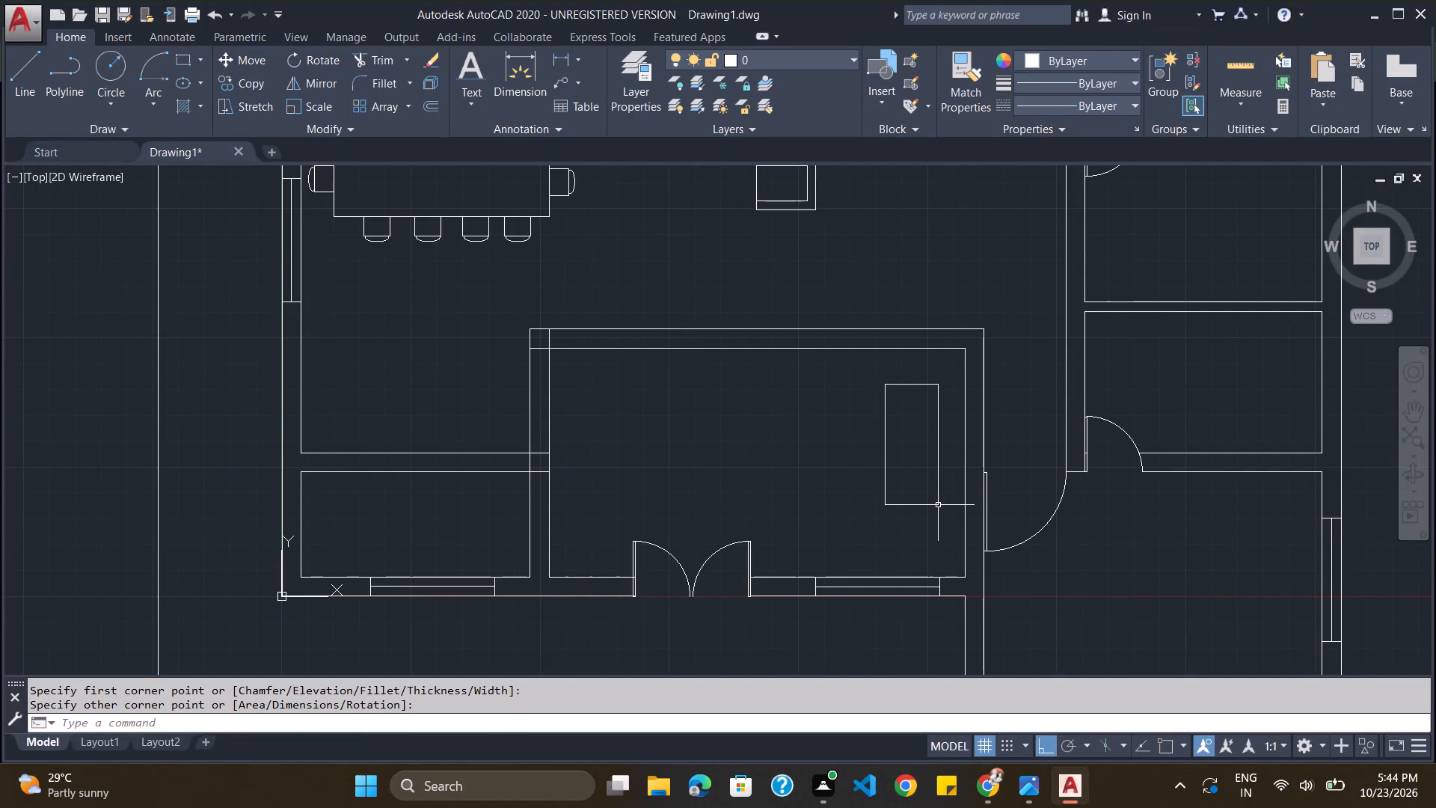
Draw an orthogonal polyline around the seat's north, east and south sides as the sofa back and arms, offset about 99 units at the north.
left_click(68, 73)
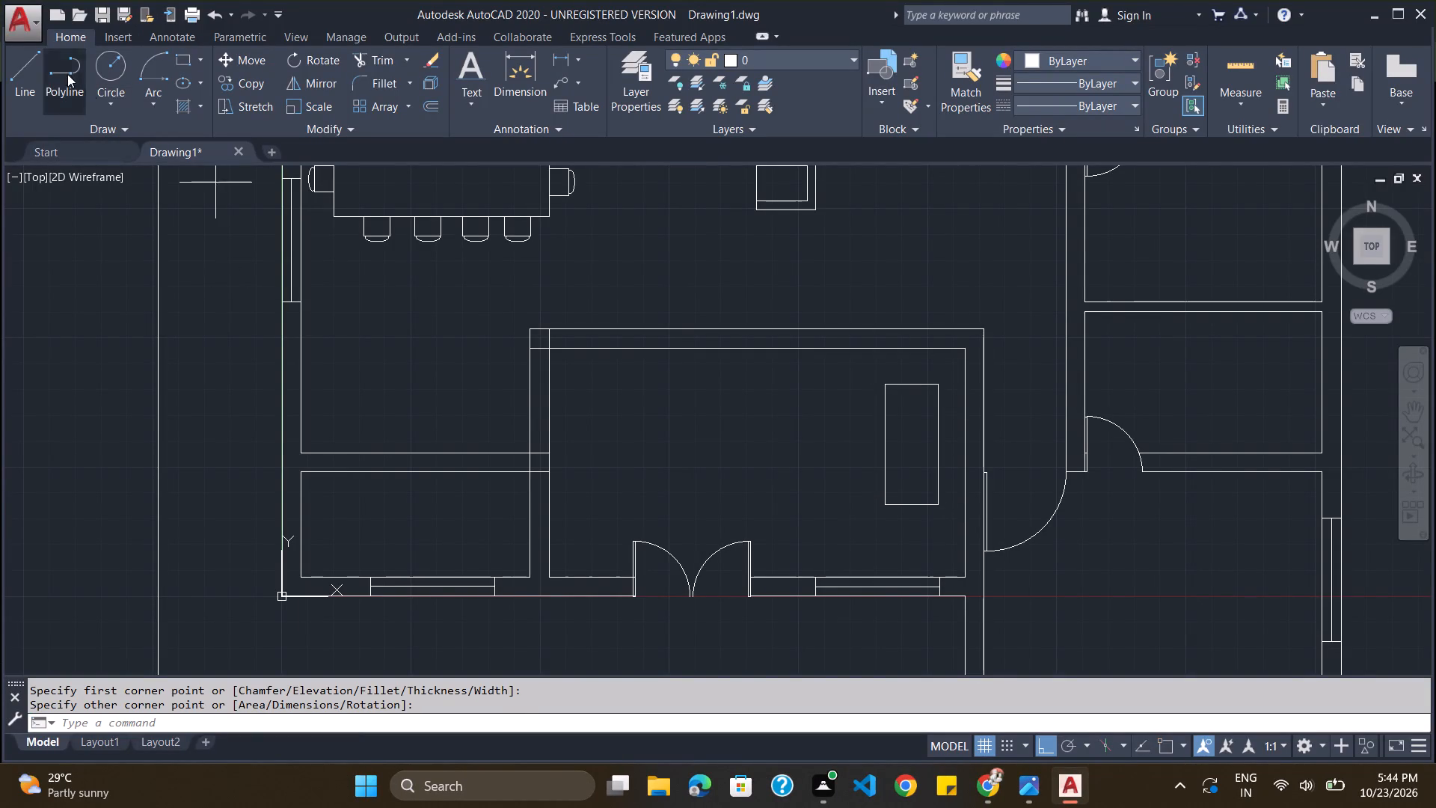
left_click(897, 385)
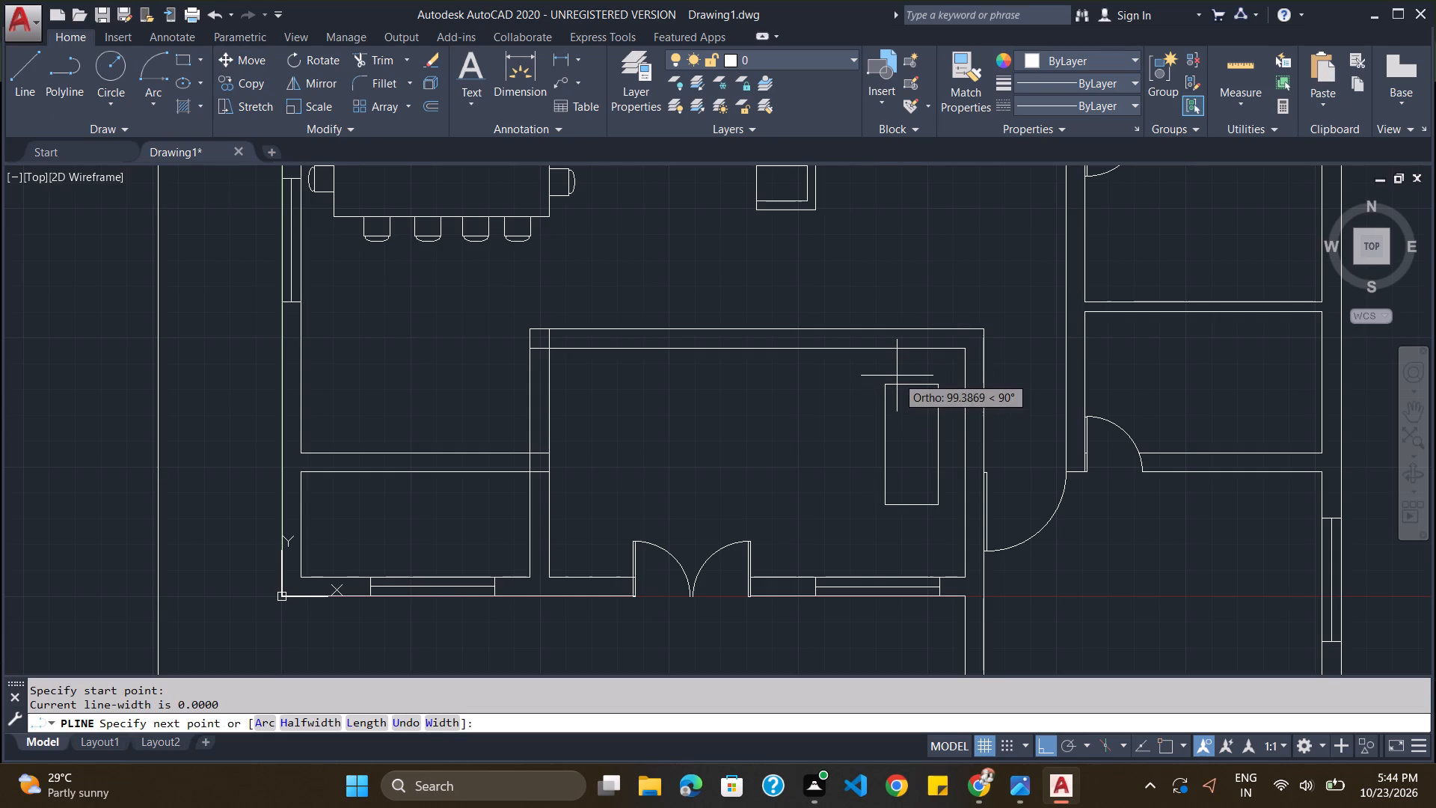
left_click(897, 376)
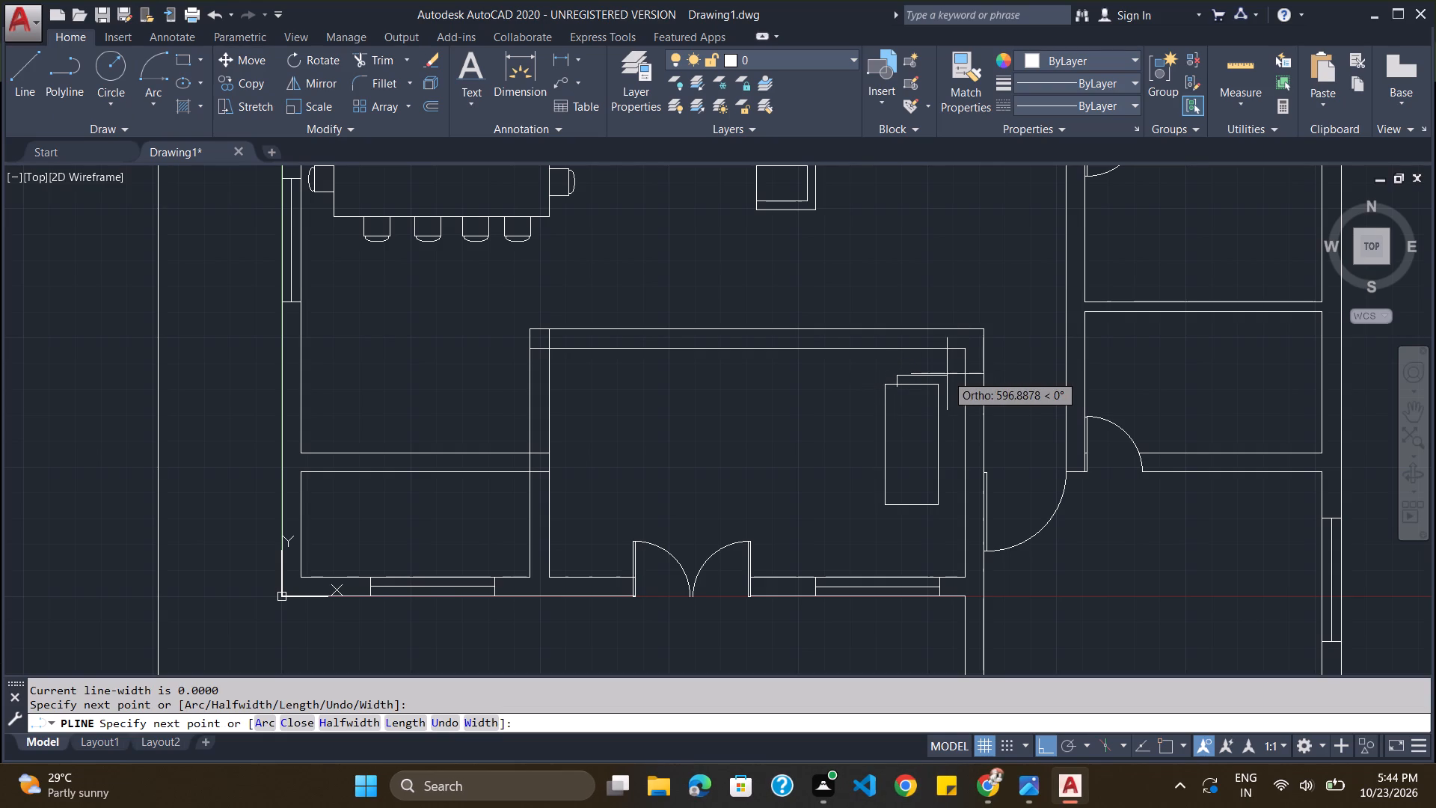
left_click(948, 374)
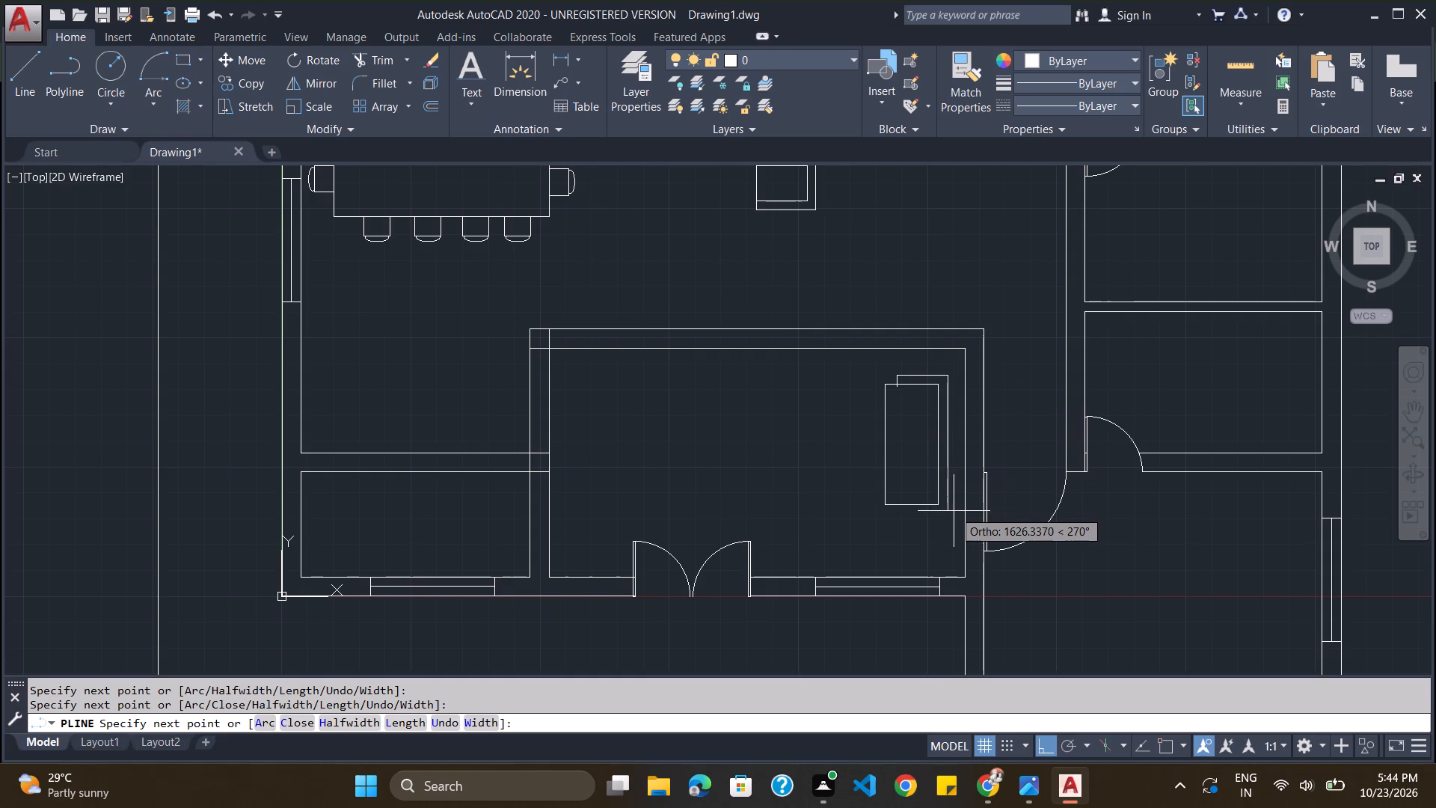
left_click(953, 513)
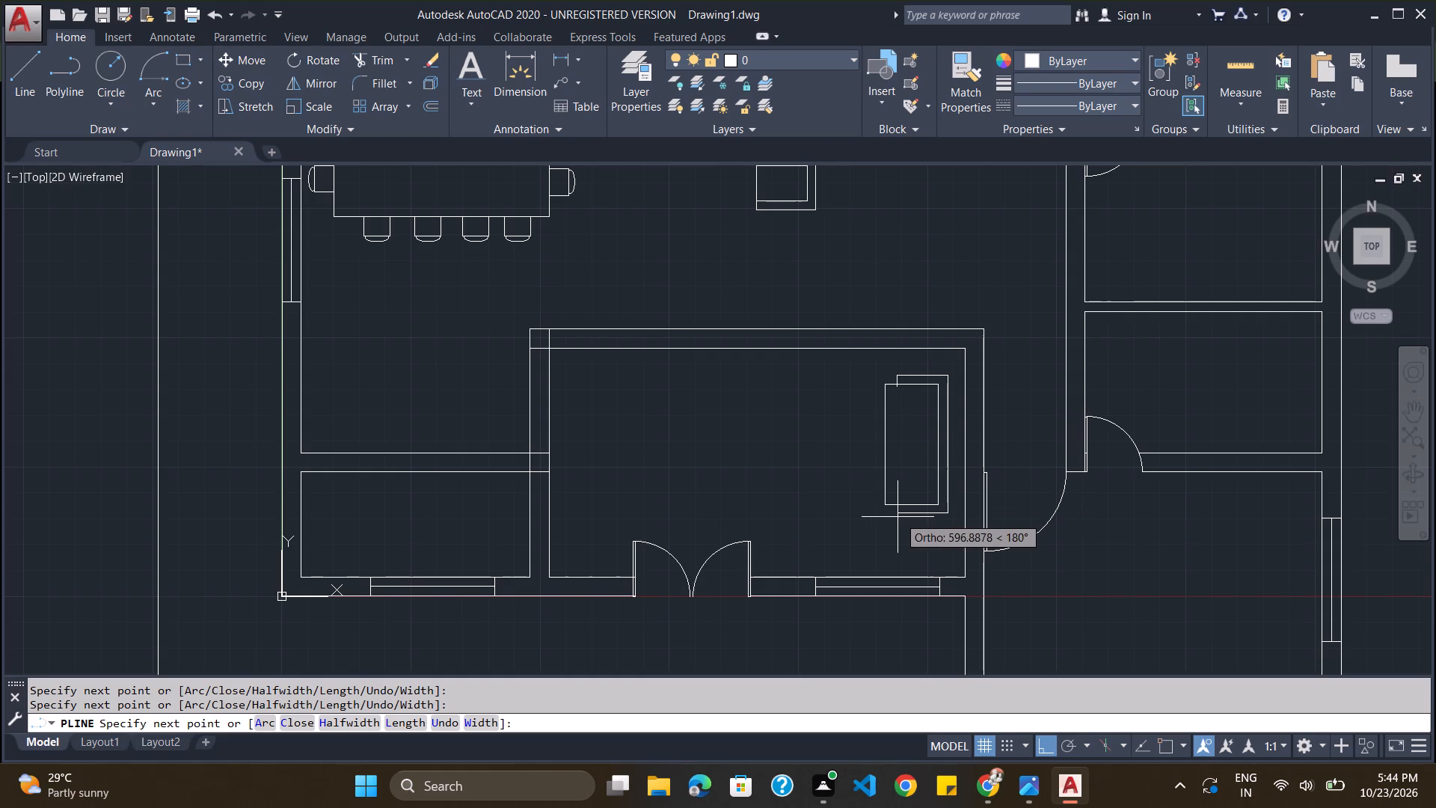
left_click(895, 518)
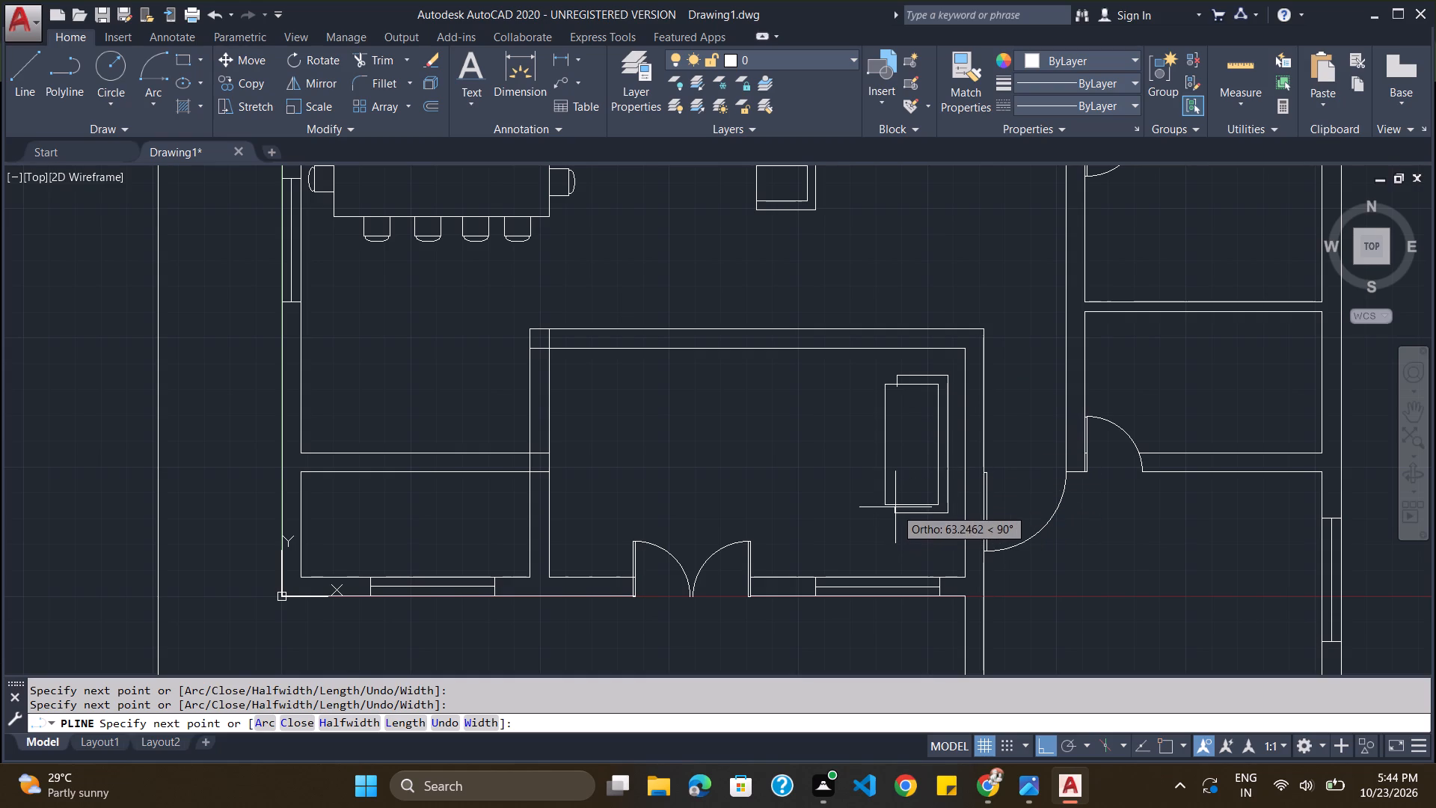
left_click(895, 505)
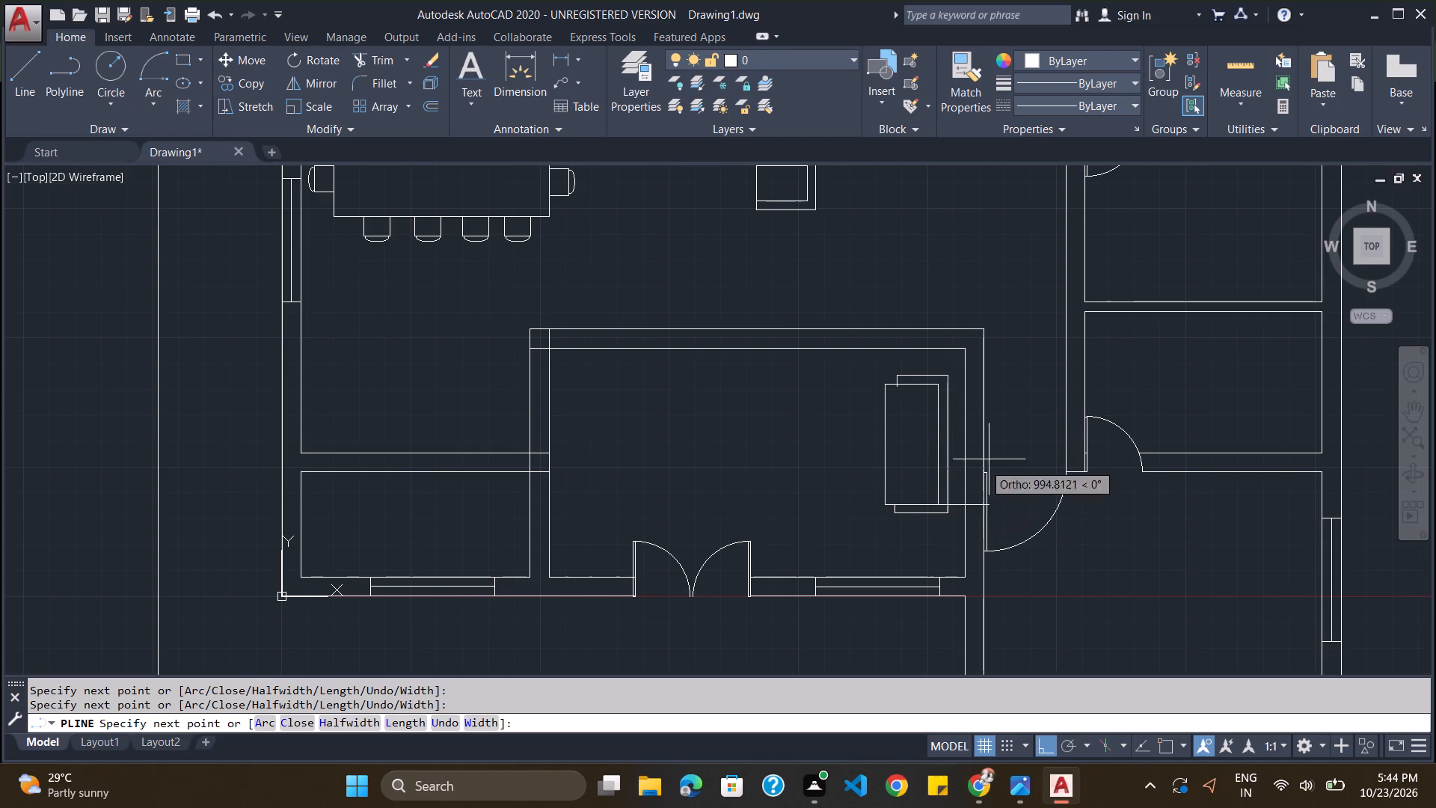
key("Escape")
Draw a horizontal line across the sofa seat from its west edge, about one third of the way down from the north edge.
scroll(892, 391, "up", 4)
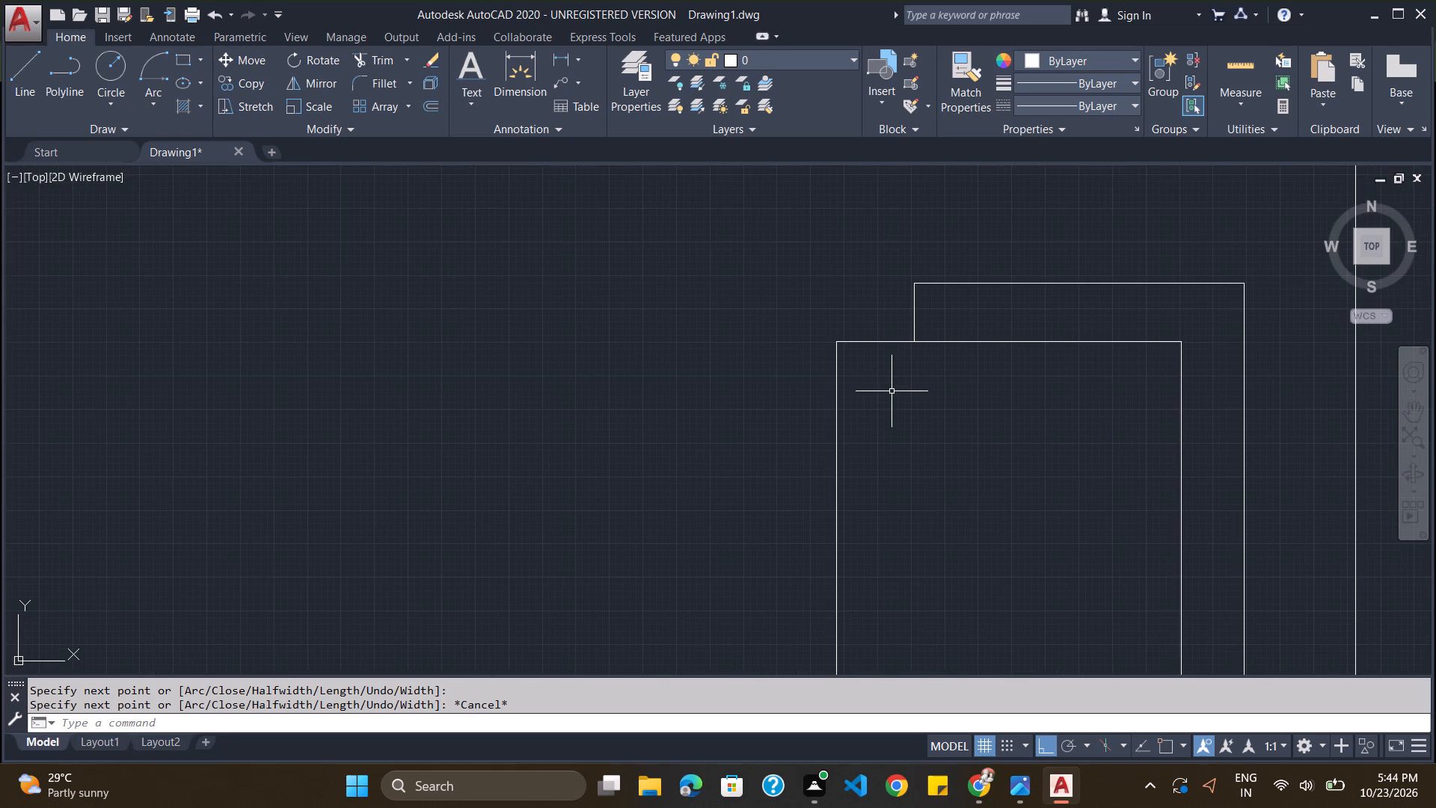
scroll(892, 392, "down", 4)
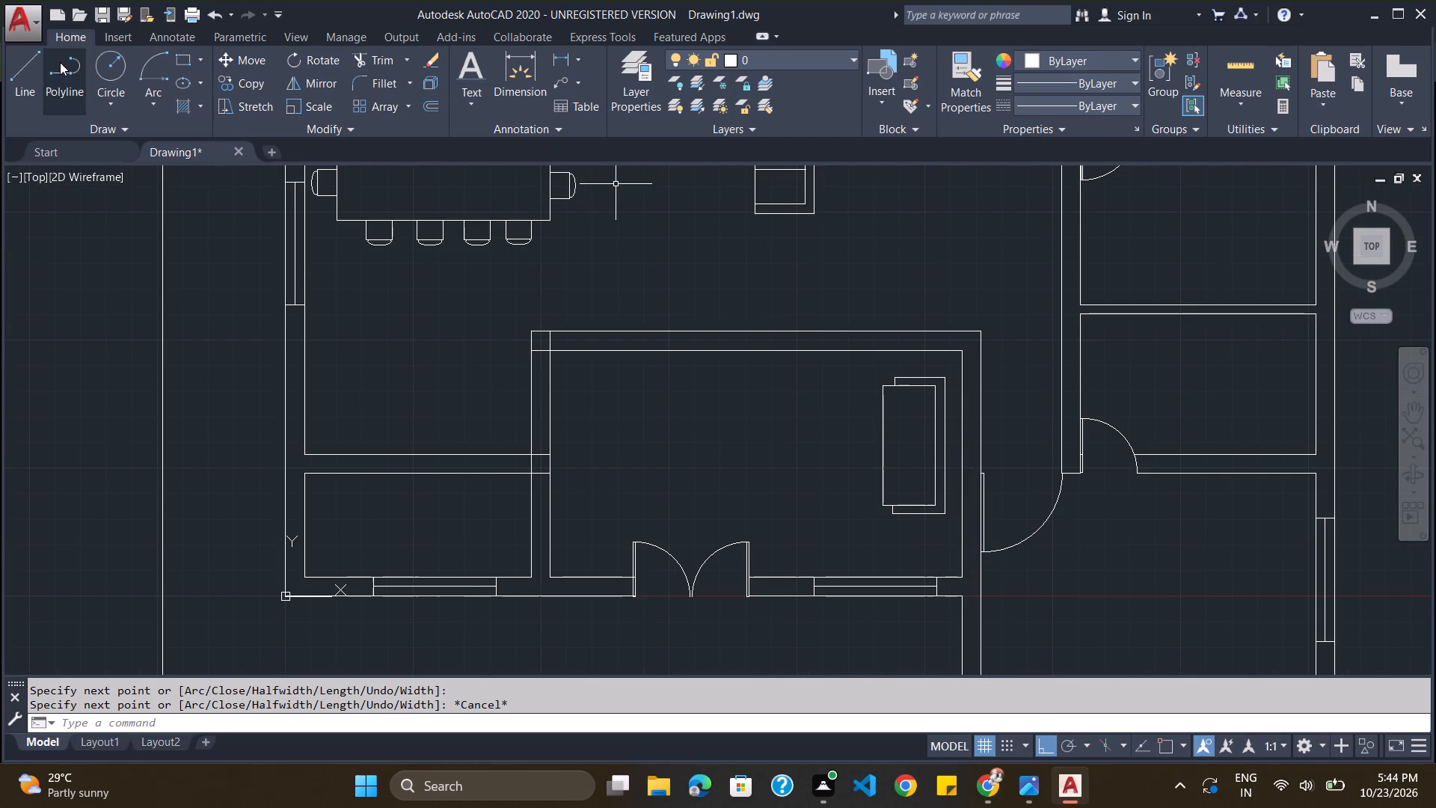
left_click(34, 68)
scroll(974, 444, "up", 4)
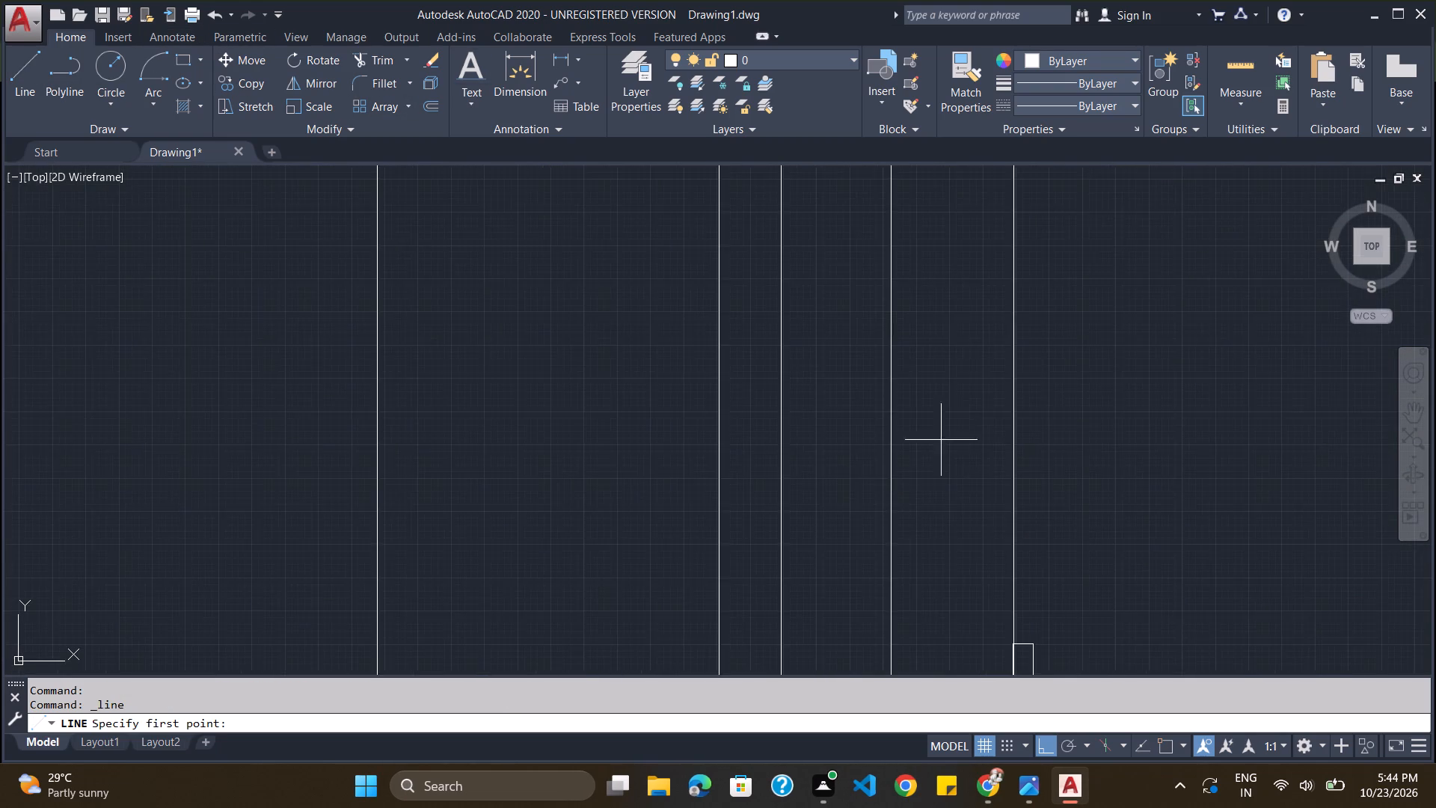
scroll(856, 474, "down", 2)
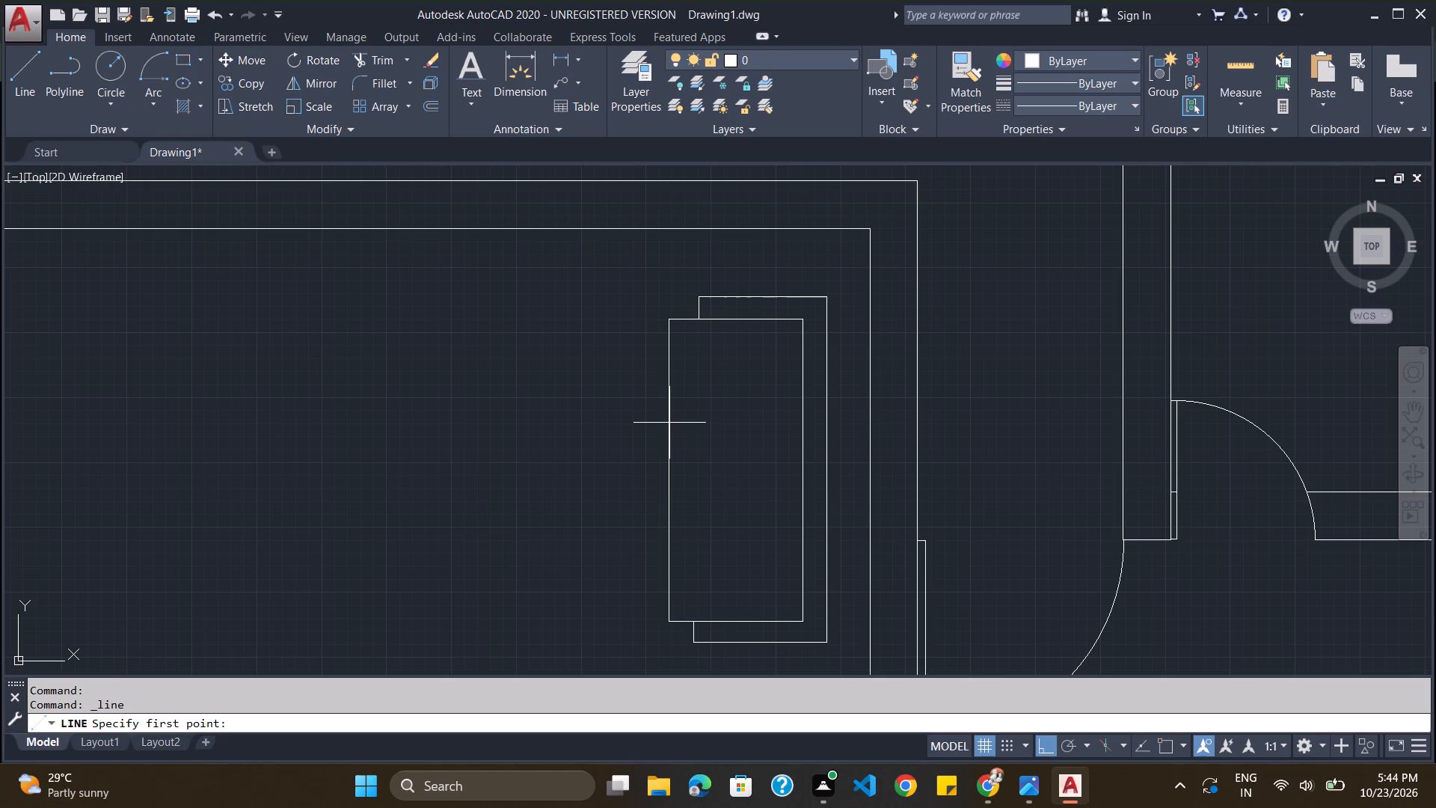
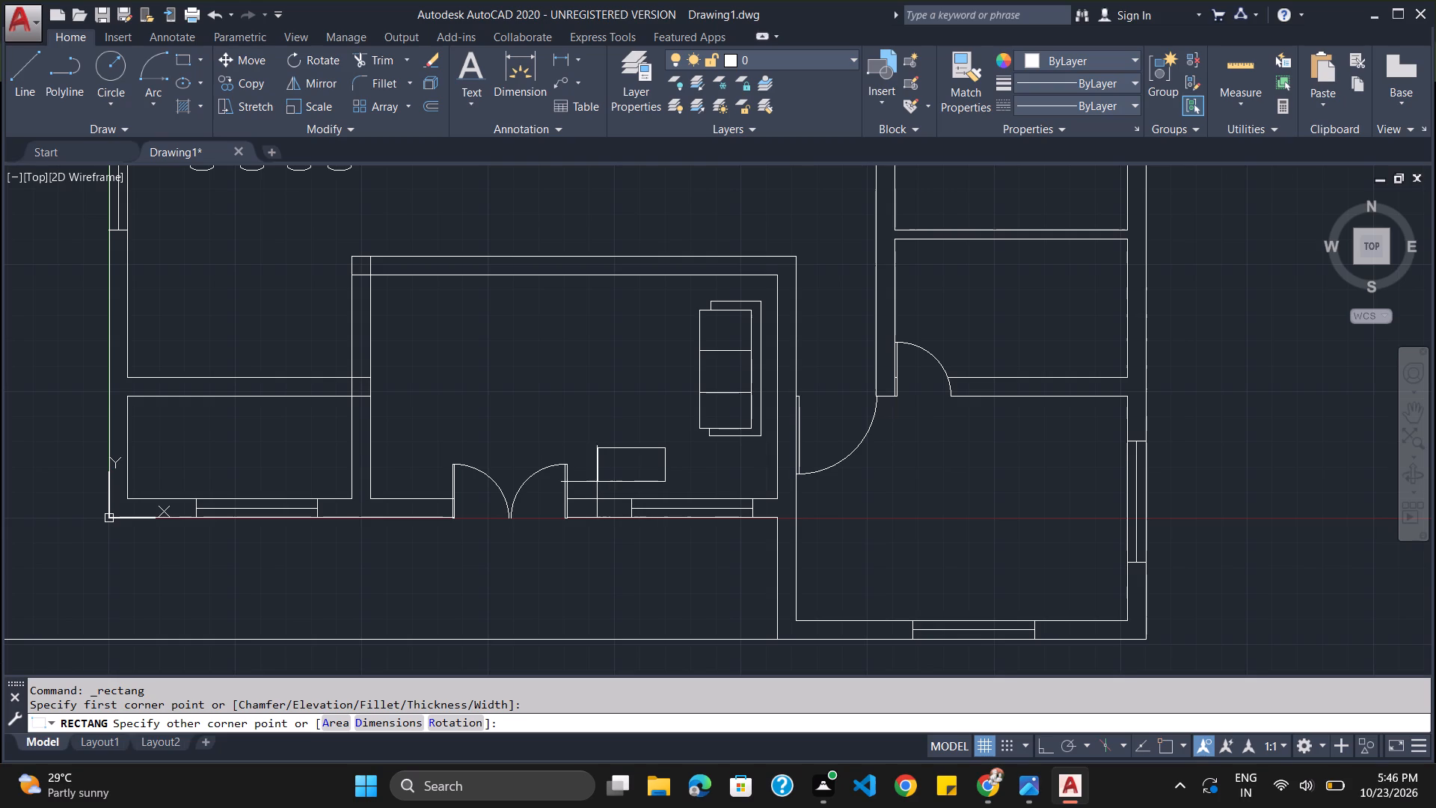
Draw a wide rectangle as a second sofa seat along the south wall, between the double door and the three-seat sofa.
key("Escape")
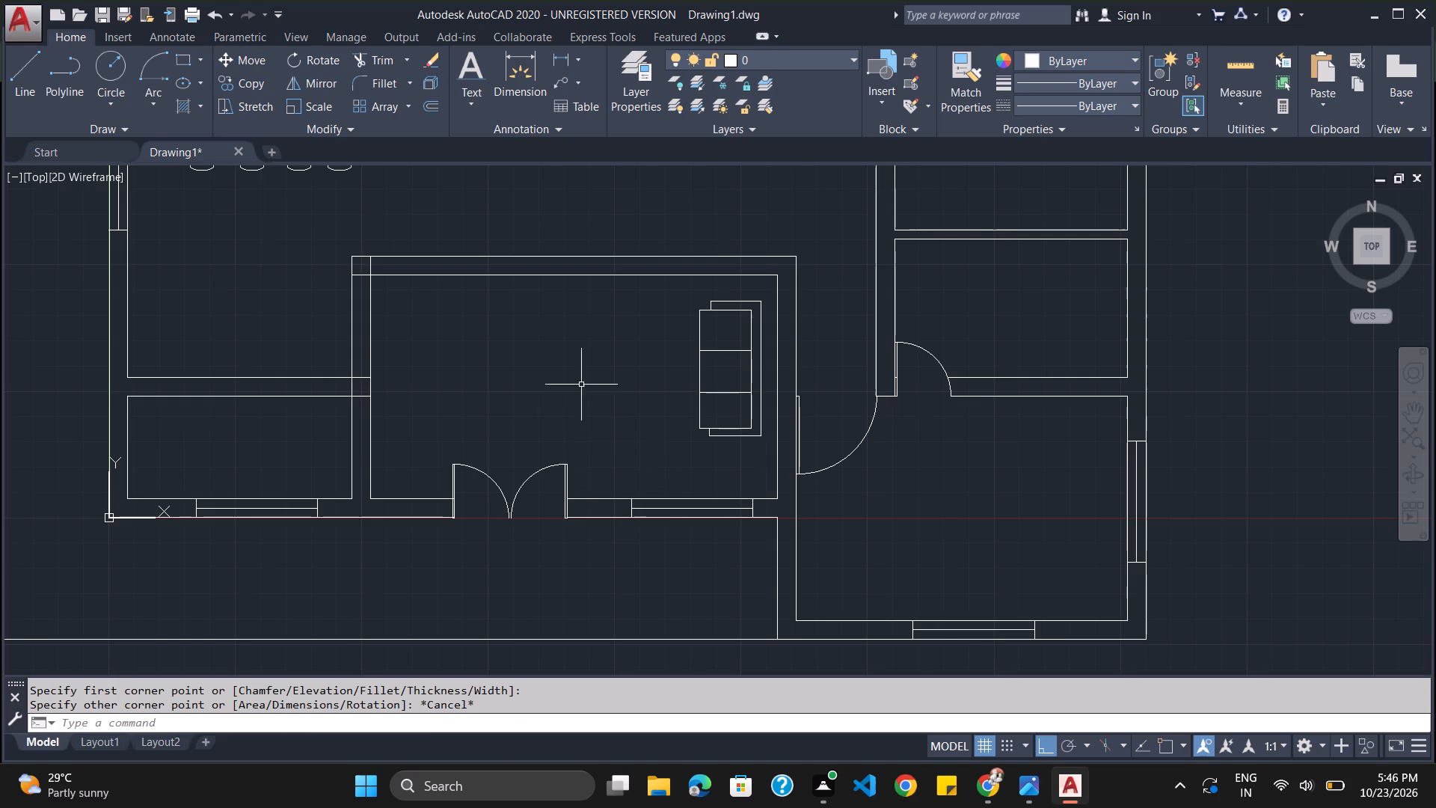
left_click(183, 58)
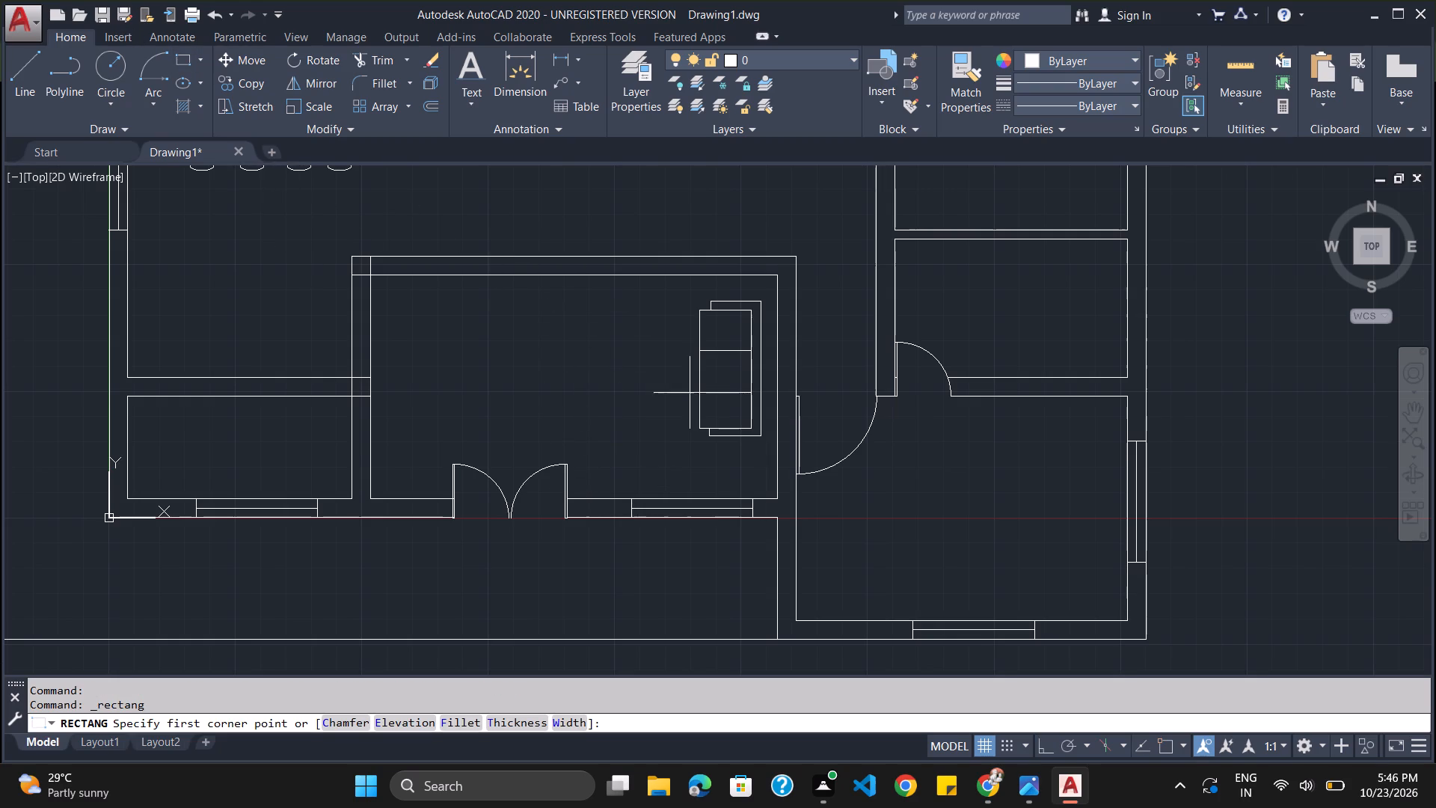
left_click(688, 431)
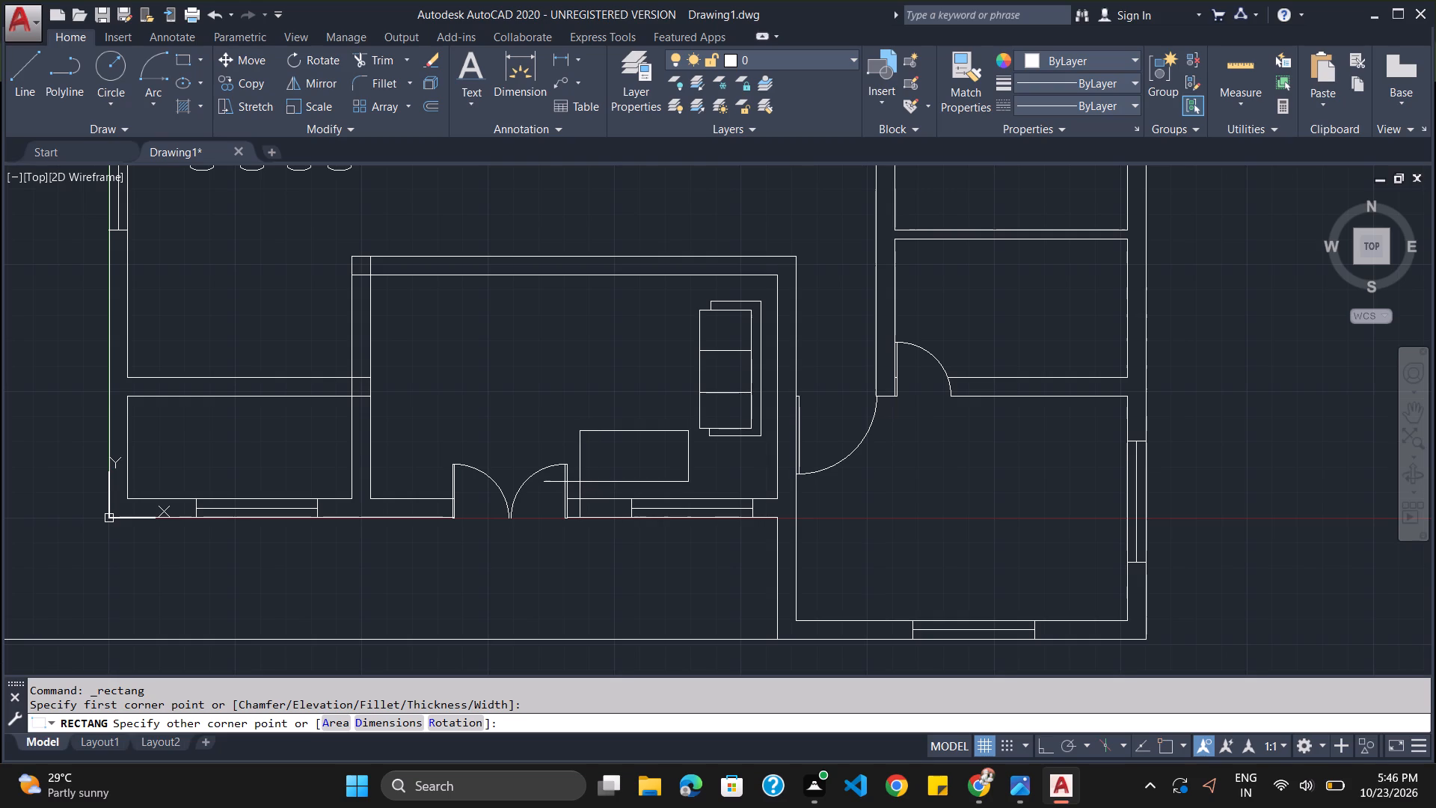
left_click(580, 482)
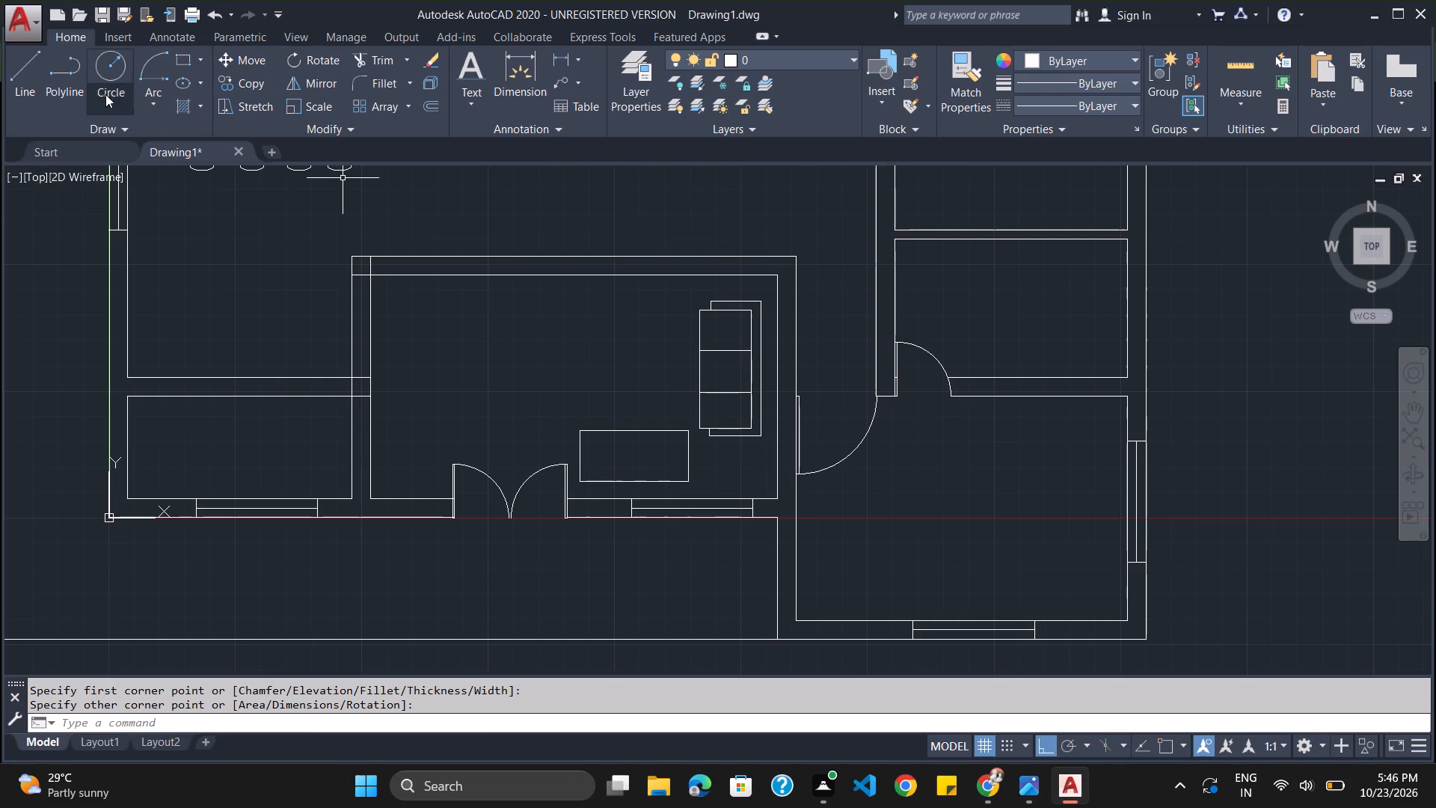
Draw a vertical line through the middle of the south sofa seat, from its north edge to its south edge.
left_click(27, 58)
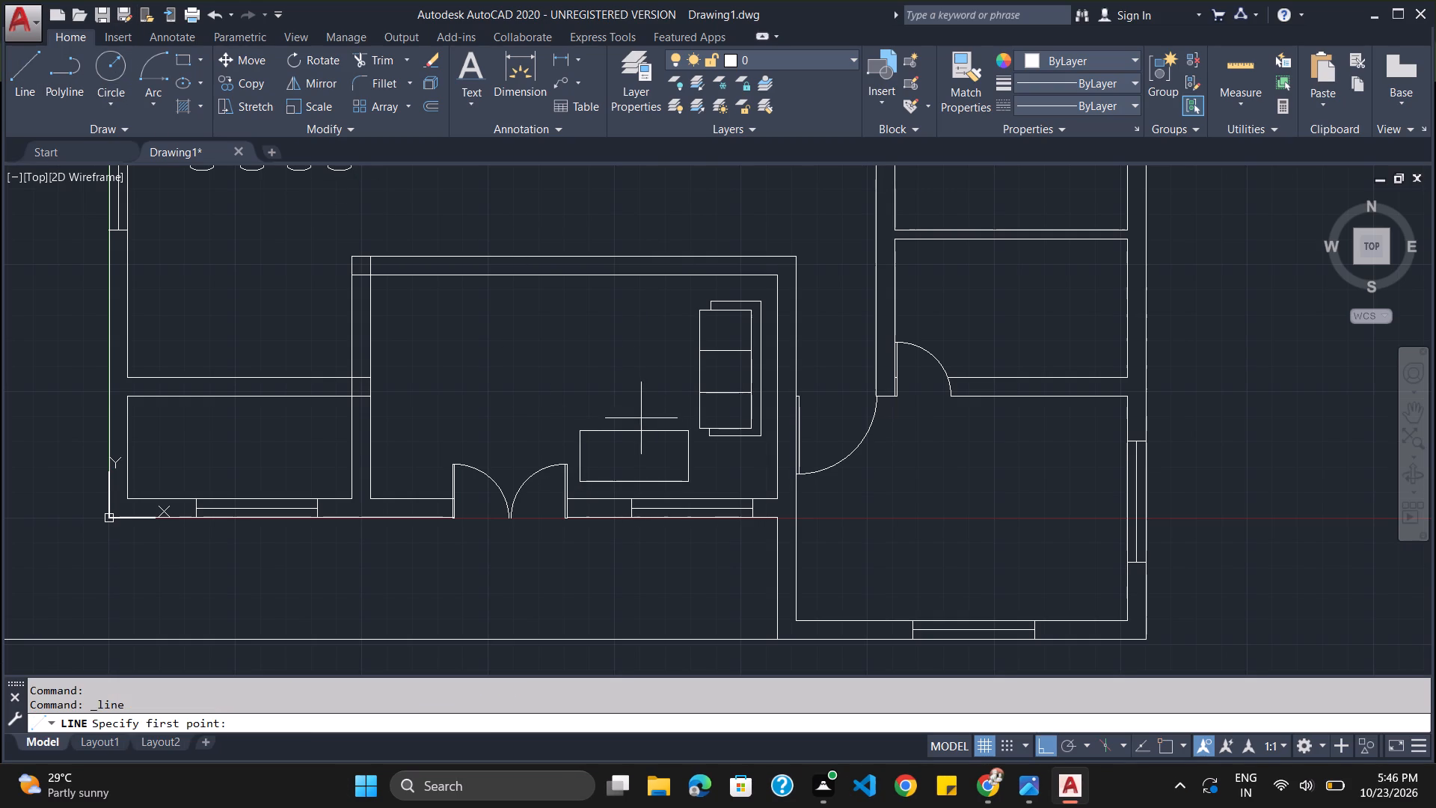
left_click(633, 431)
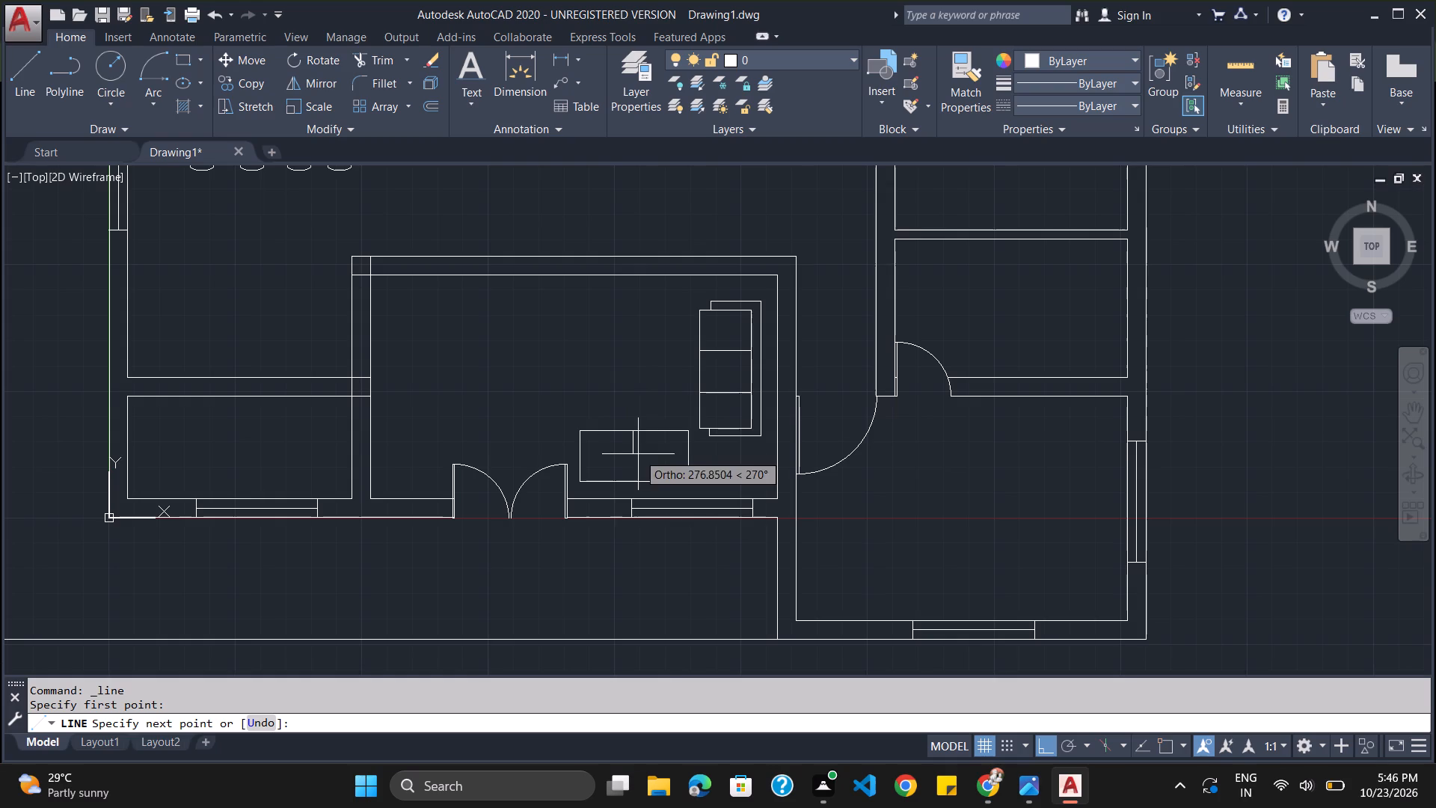
left_click(636, 482)
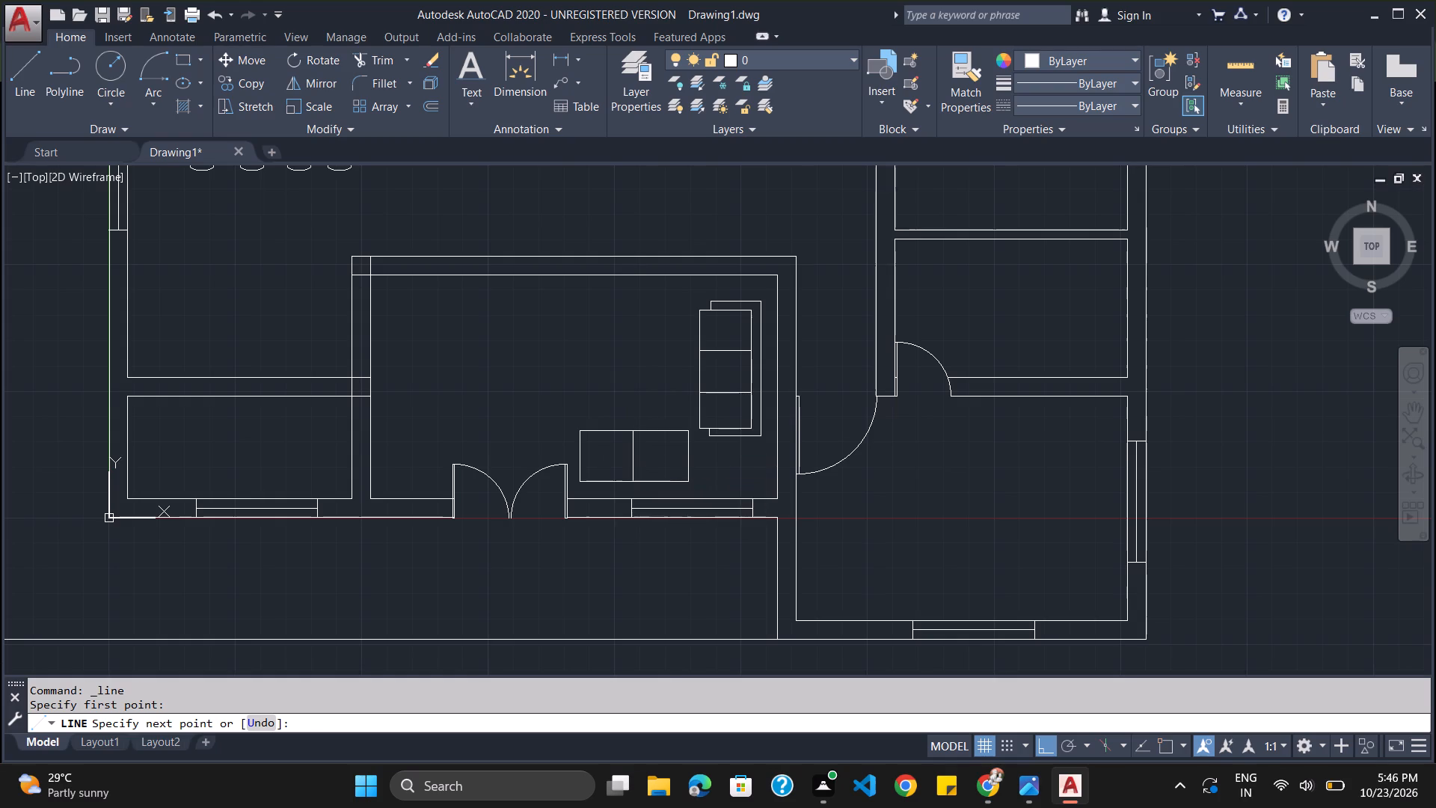
key("Escape")
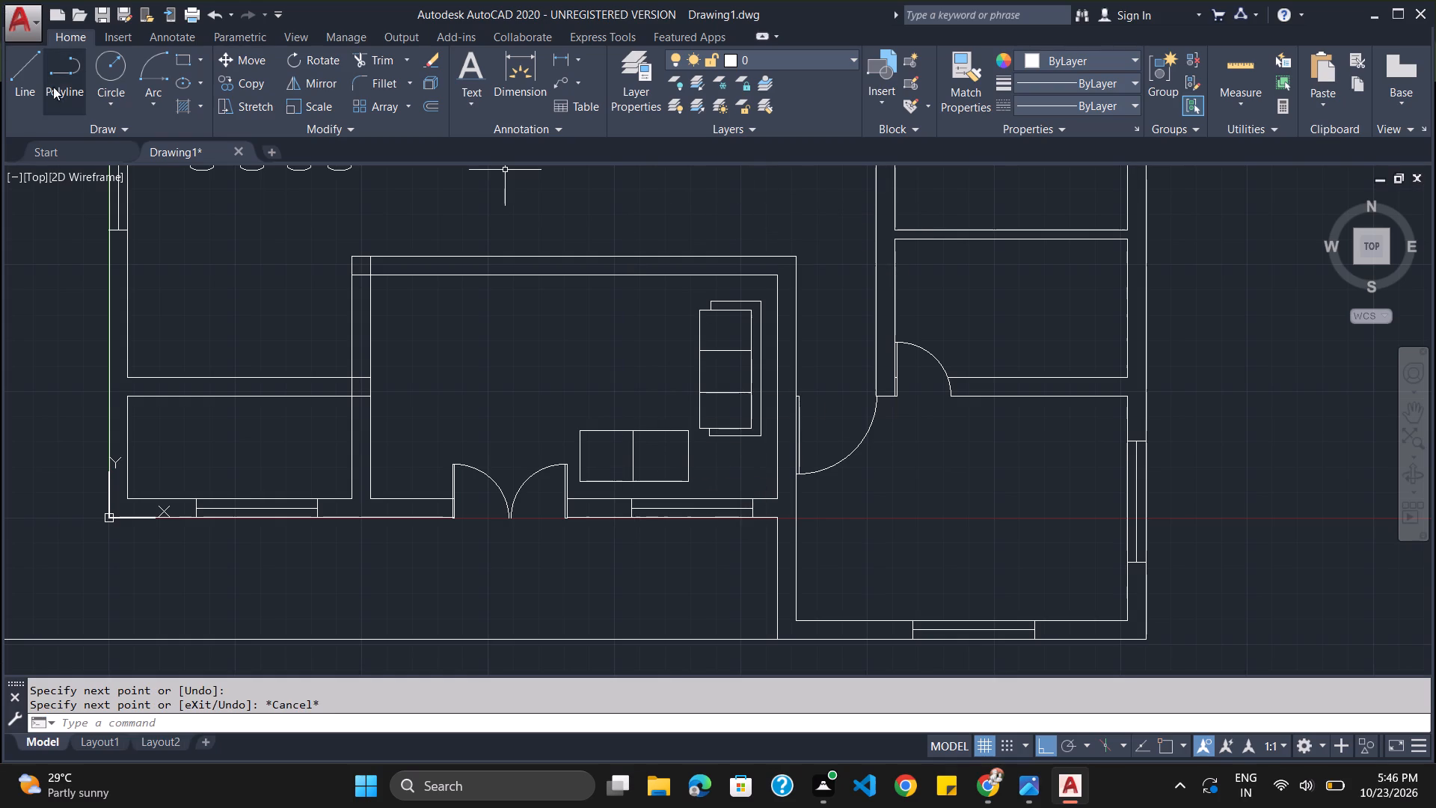
Draw an orthogonal polyline around the south seat's west, south and east sides as arms and back, about 1543 units wide.
left_click(68, 72)
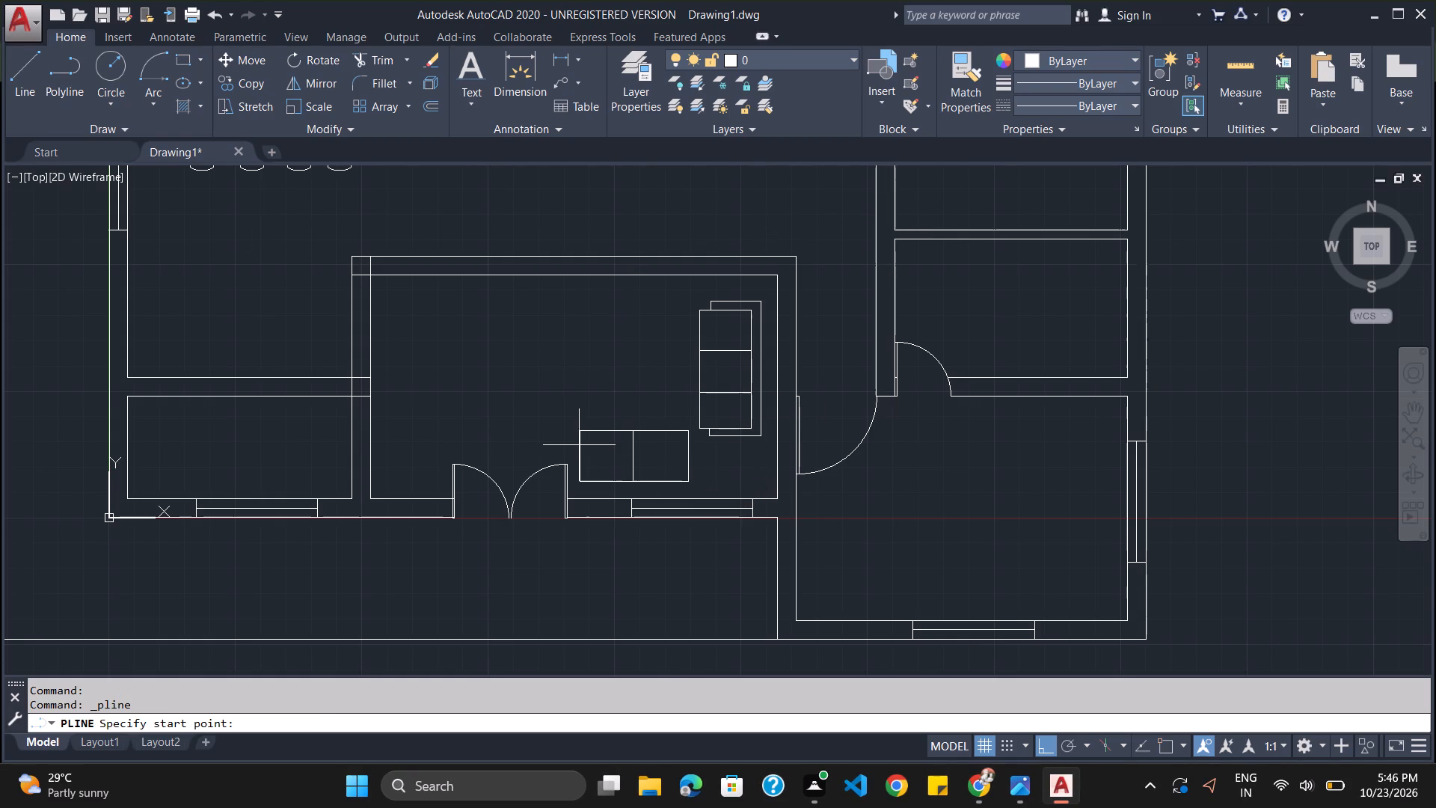
left_click(580, 445)
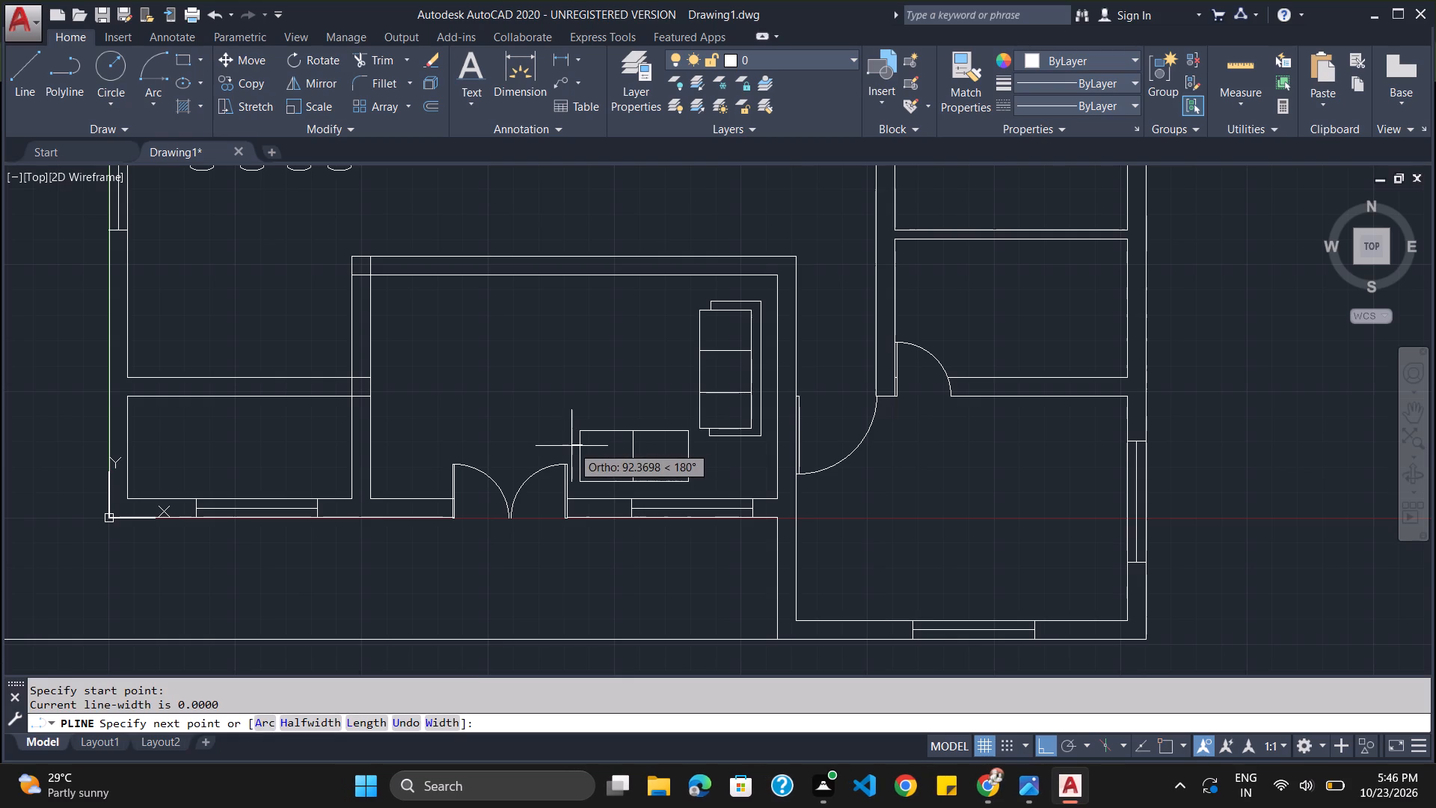
left_click(571, 446)
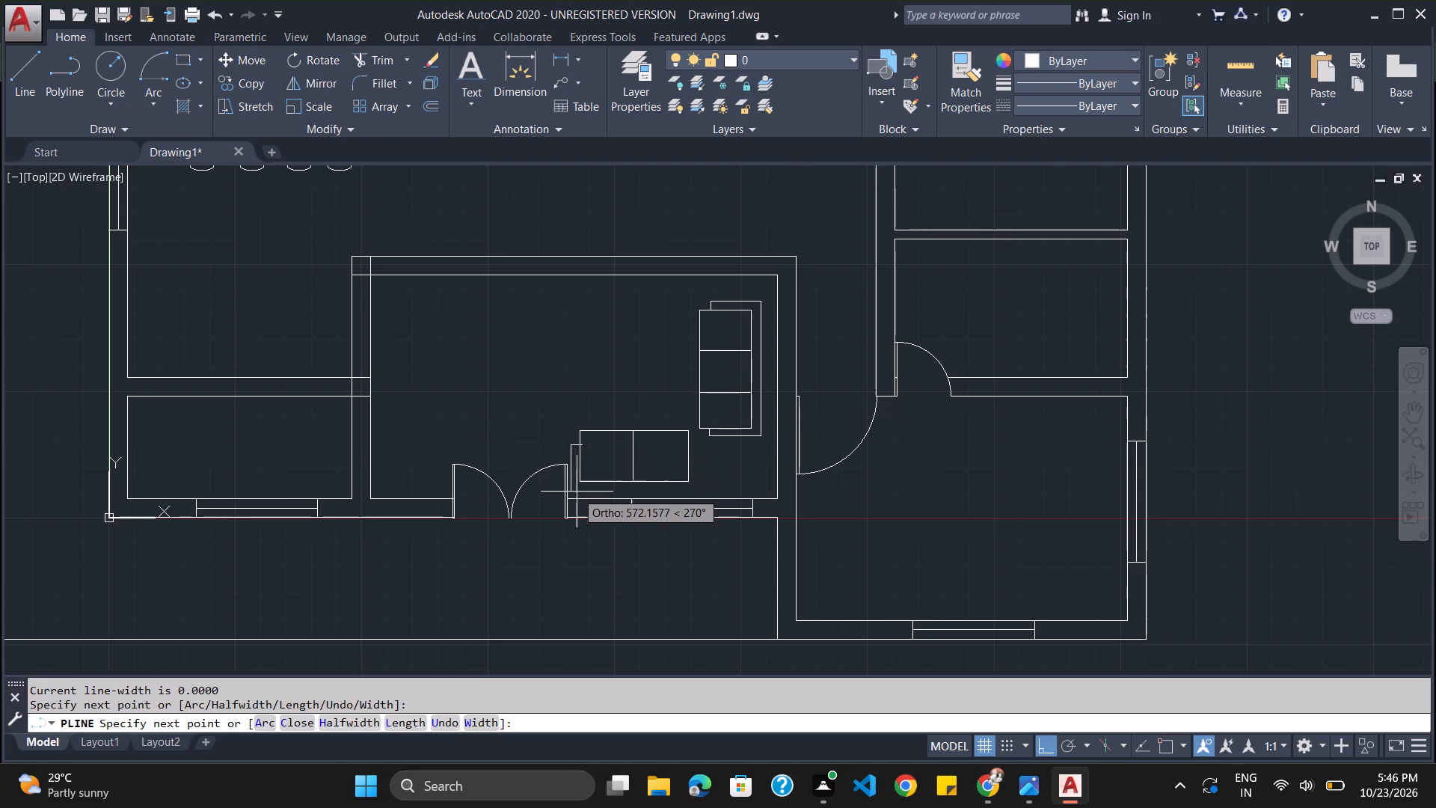
left_click(582, 491)
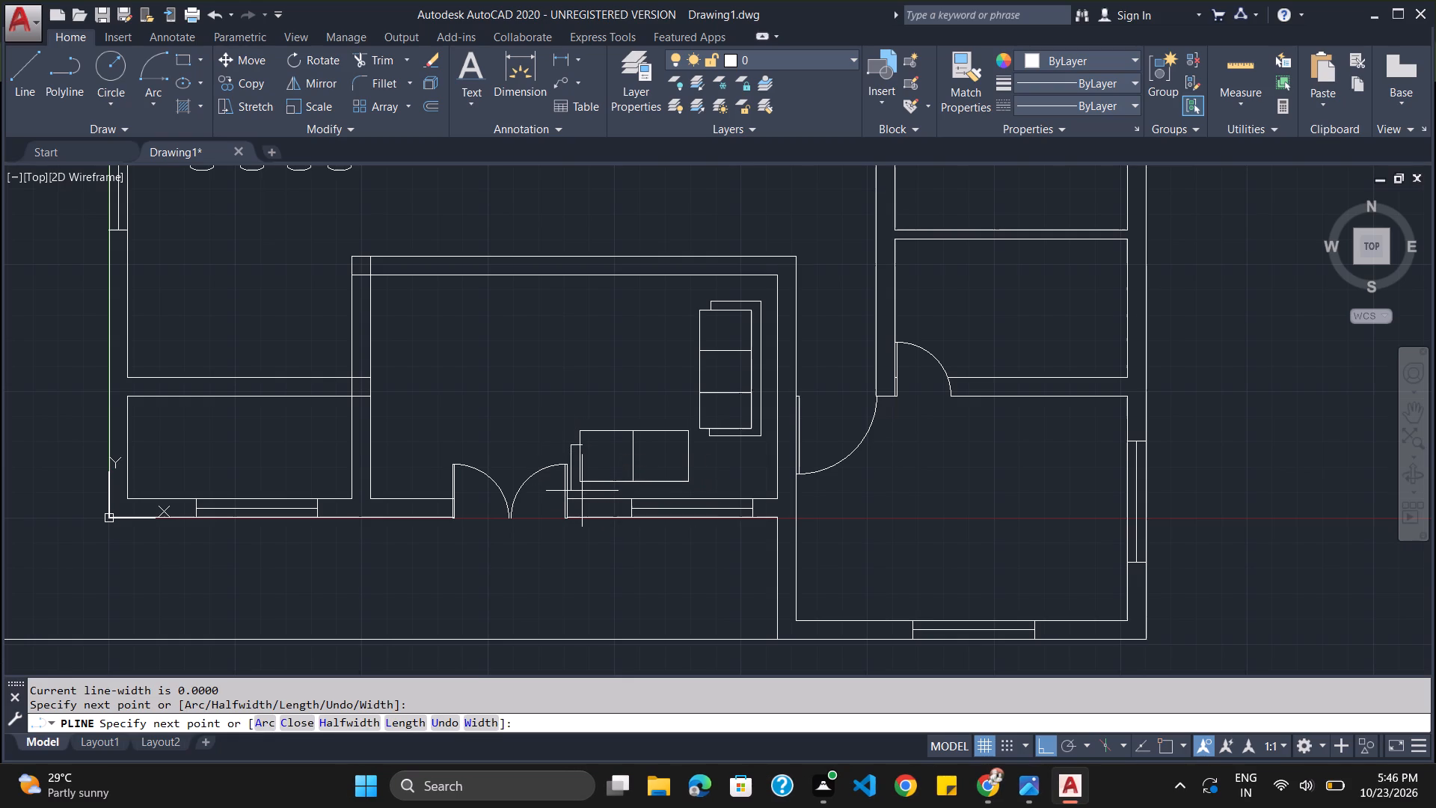
left_click(695, 489)
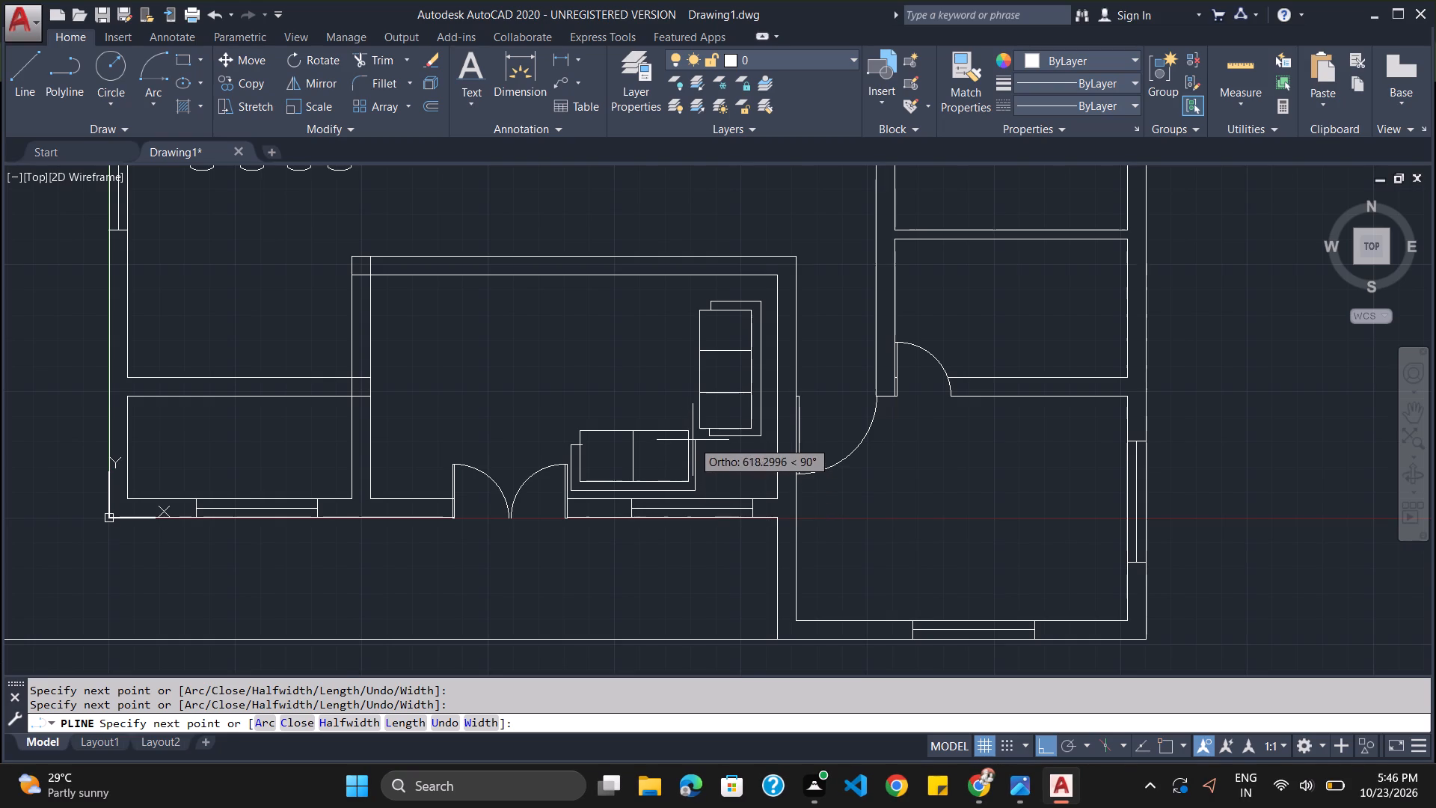
left_click(693, 439)
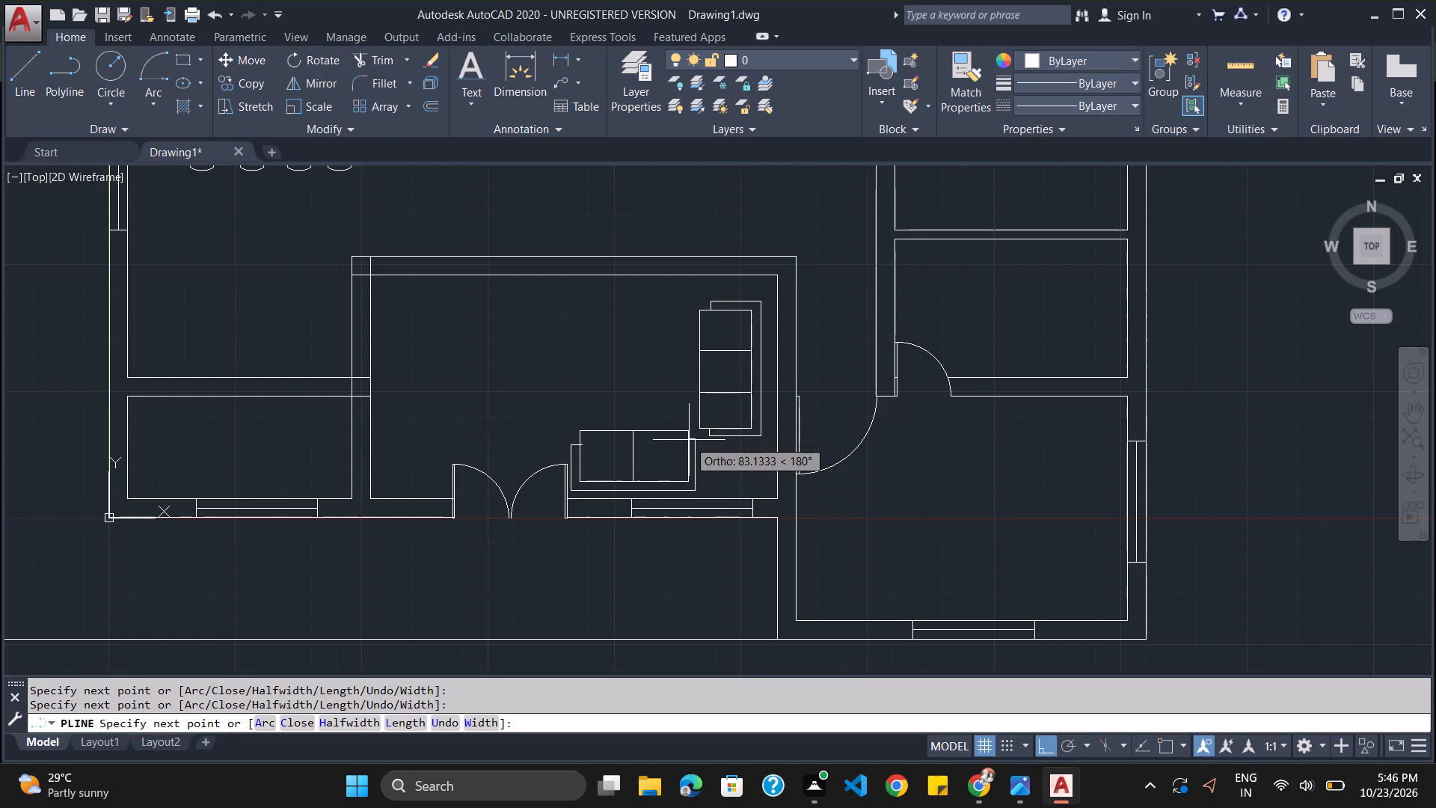
left_click(687, 441)
key("Escape")
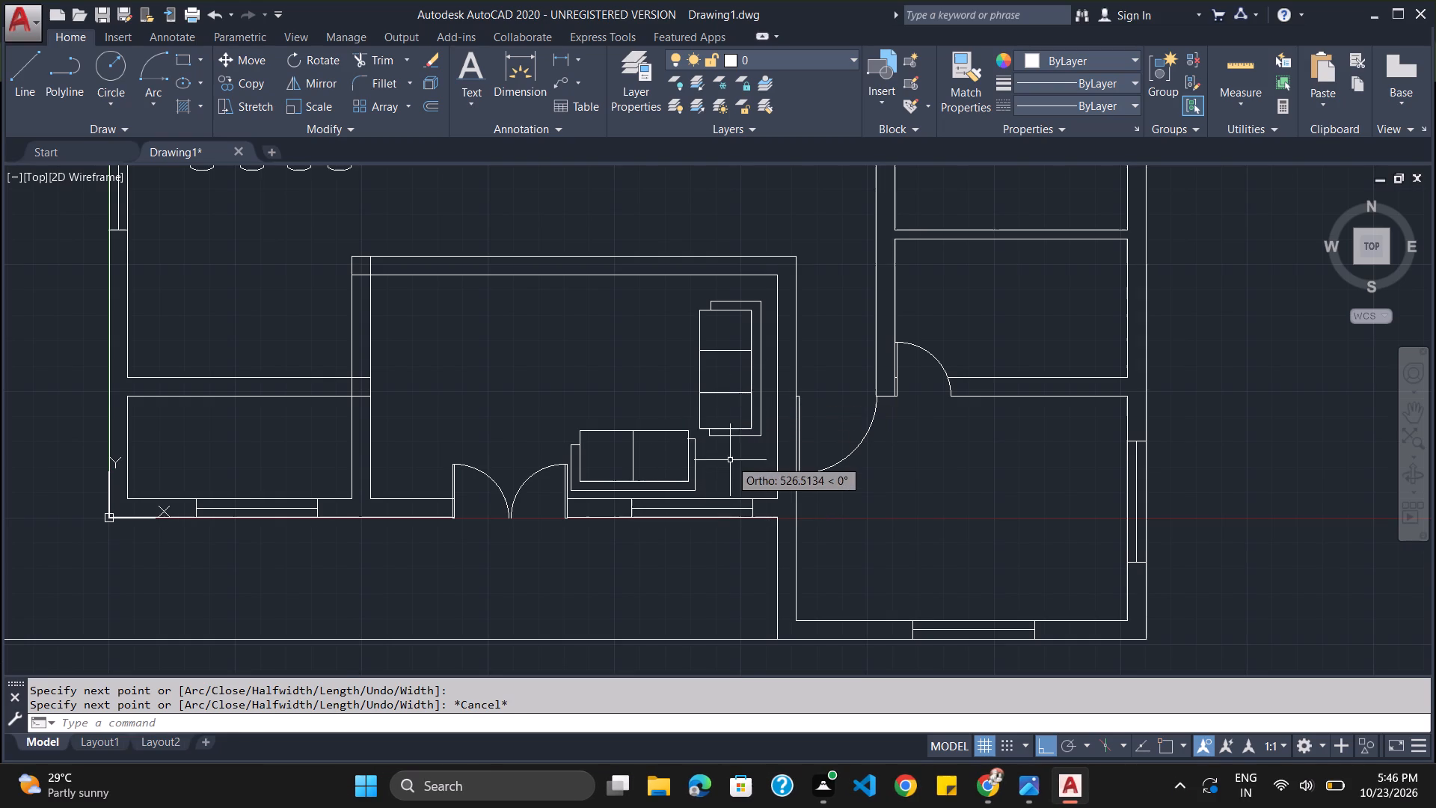
Trim the short end of the east arm line that overshoots into the south sofa's seat.
scroll(705, 433, "up", 2)
scroll(611, 477, "up", 3)
scroll(609, 473, "down", 2)
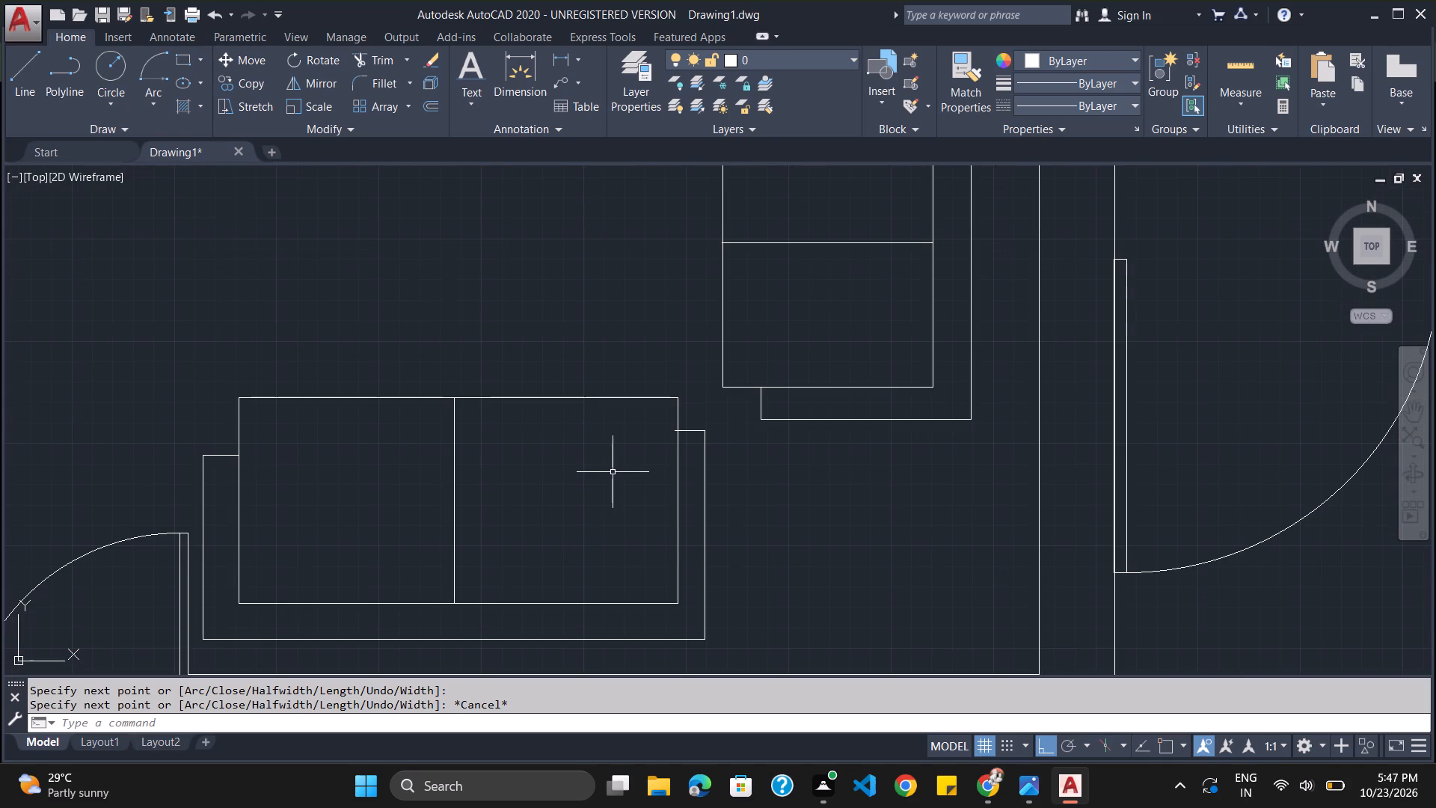
type("TRIM")
key("Return")
key("Return")
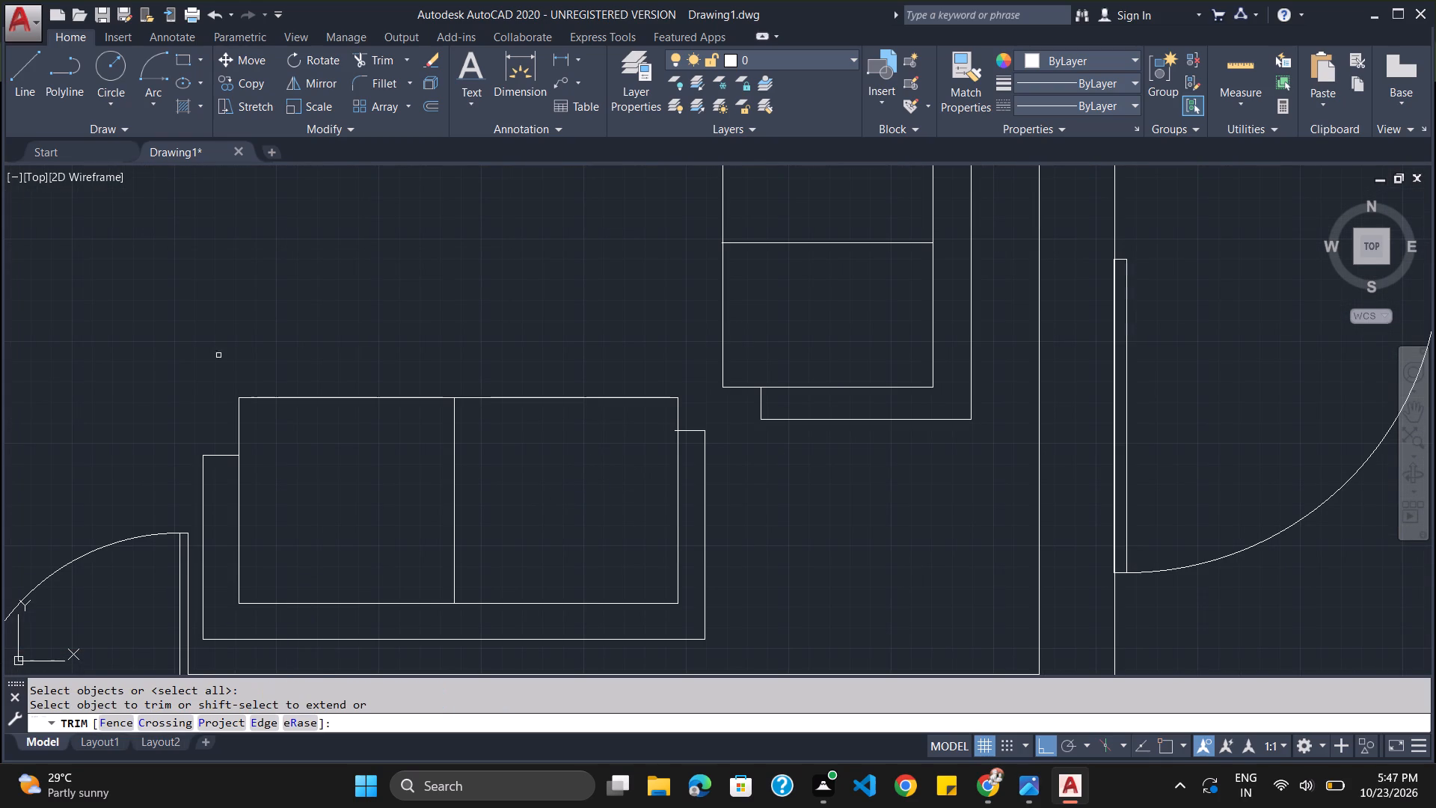
scroll(245, 521, "up", 3)
scroll(579, 310, "down", 3)
scroll(871, 315, "up", 2)
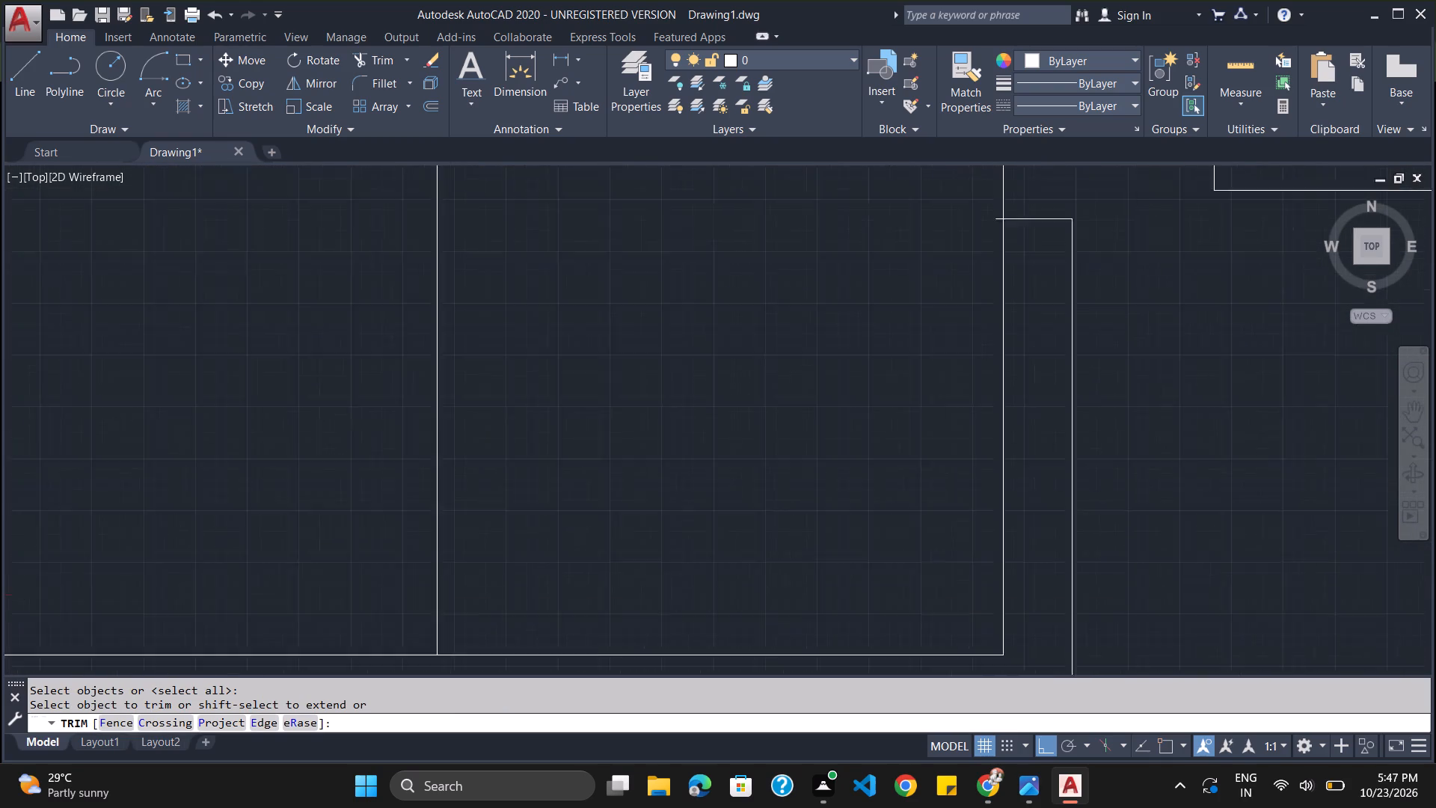
scroll(874, 313, "up", 2)
scroll(876, 314, "down", 4)
scroll(945, 278, "up", 6)
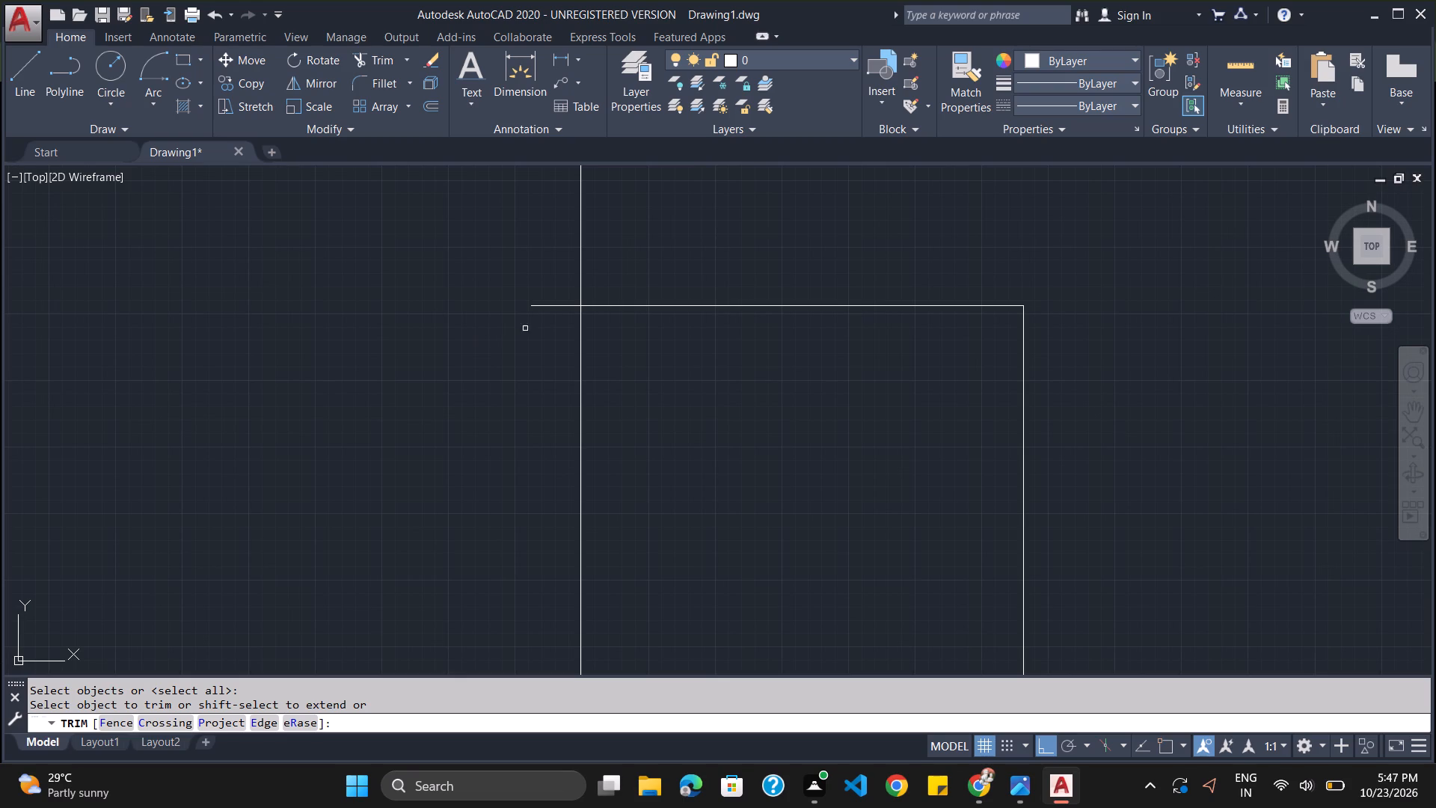
left_click(547, 305)
Examine the whole floor plan, including the hall furniture, the entrance room sofas and the rooms still empty.
scroll(572, 279, "down", 10)
scroll(607, 212, "up", 4)
scroll(536, 439, "down", 3)
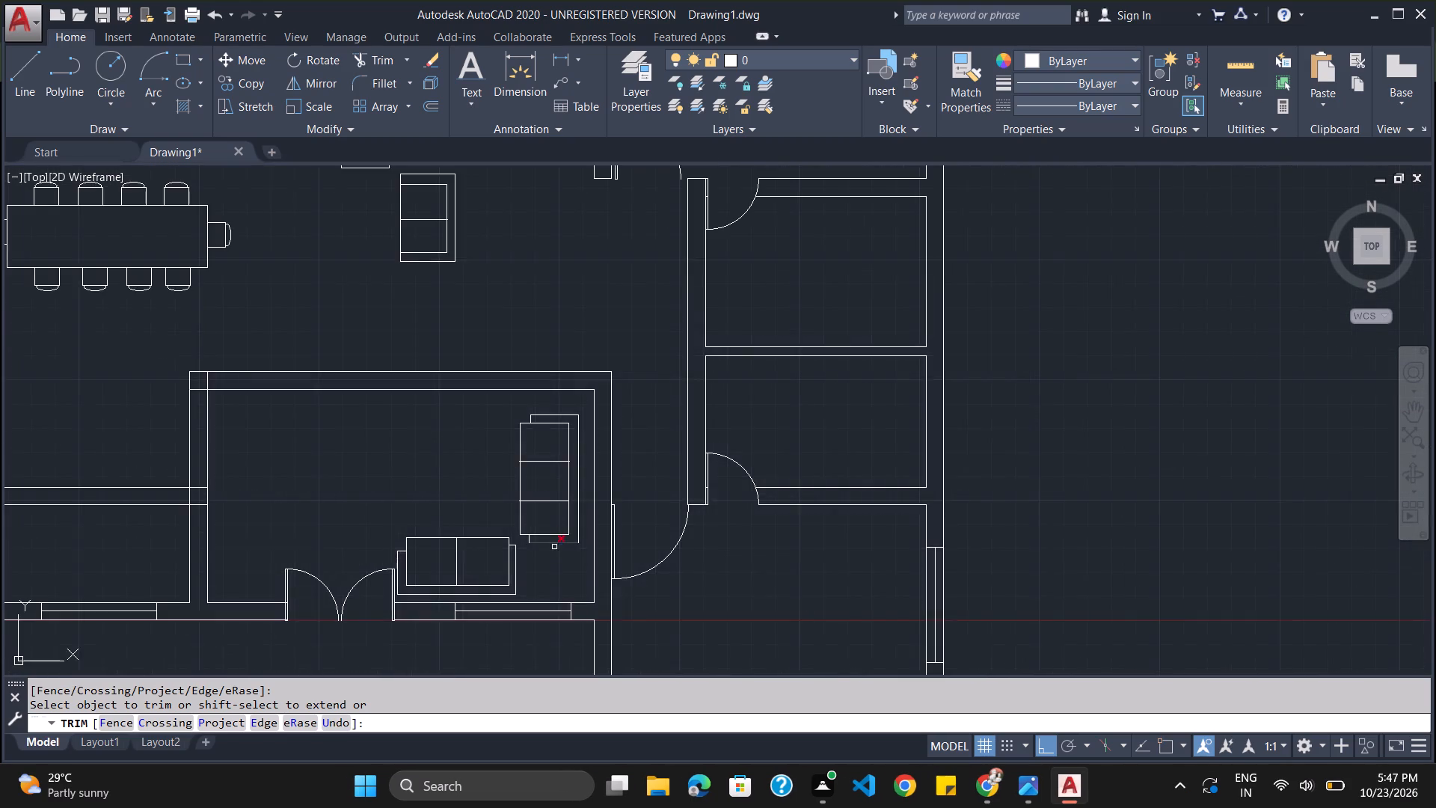
scroll(551, 548, "up", 4)
scroll(431, 483, "down", 4)
scroll(373, 294, "down", 4)
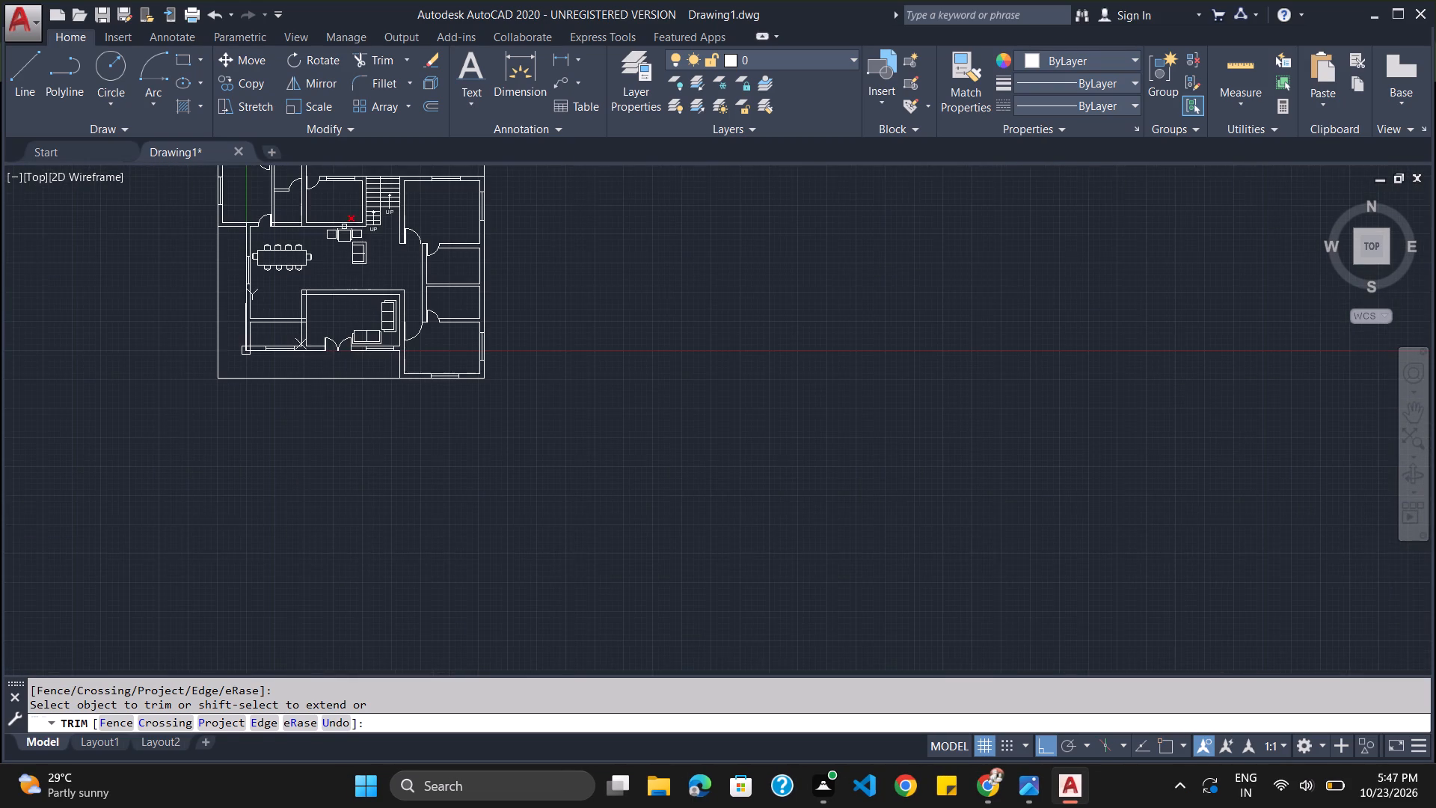
scroll(344, 227, "up", 5)
scroll(376, 406, "up", 2)
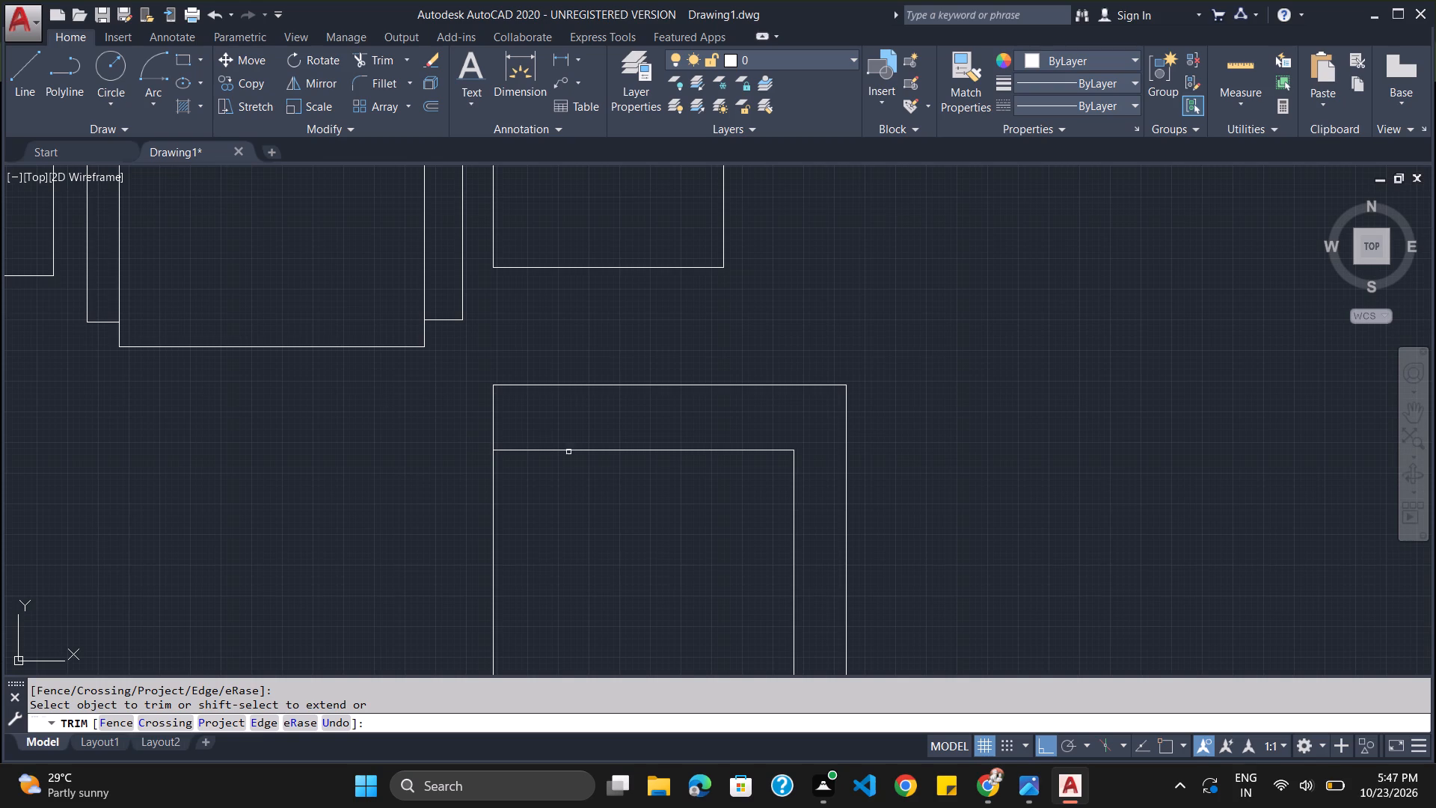
scroll(571, 489, "down", 4)
scroll(557, 581, "up", 1)
scroll(557, 580, "down", 2)
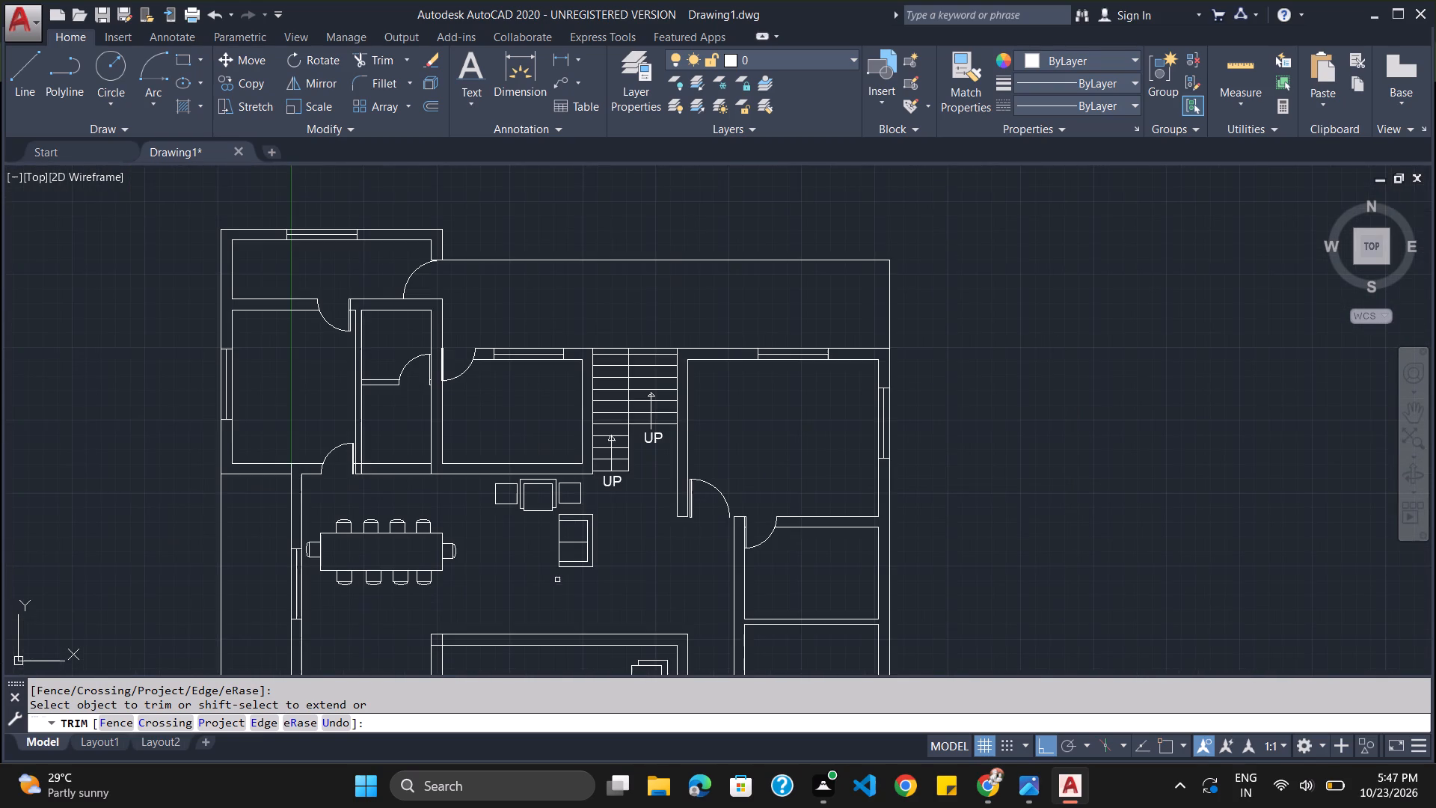
scroll(560, 578, "down", 5)
scroll(573, 626, "up", 4)
scroll(569, 602, "down", 1)
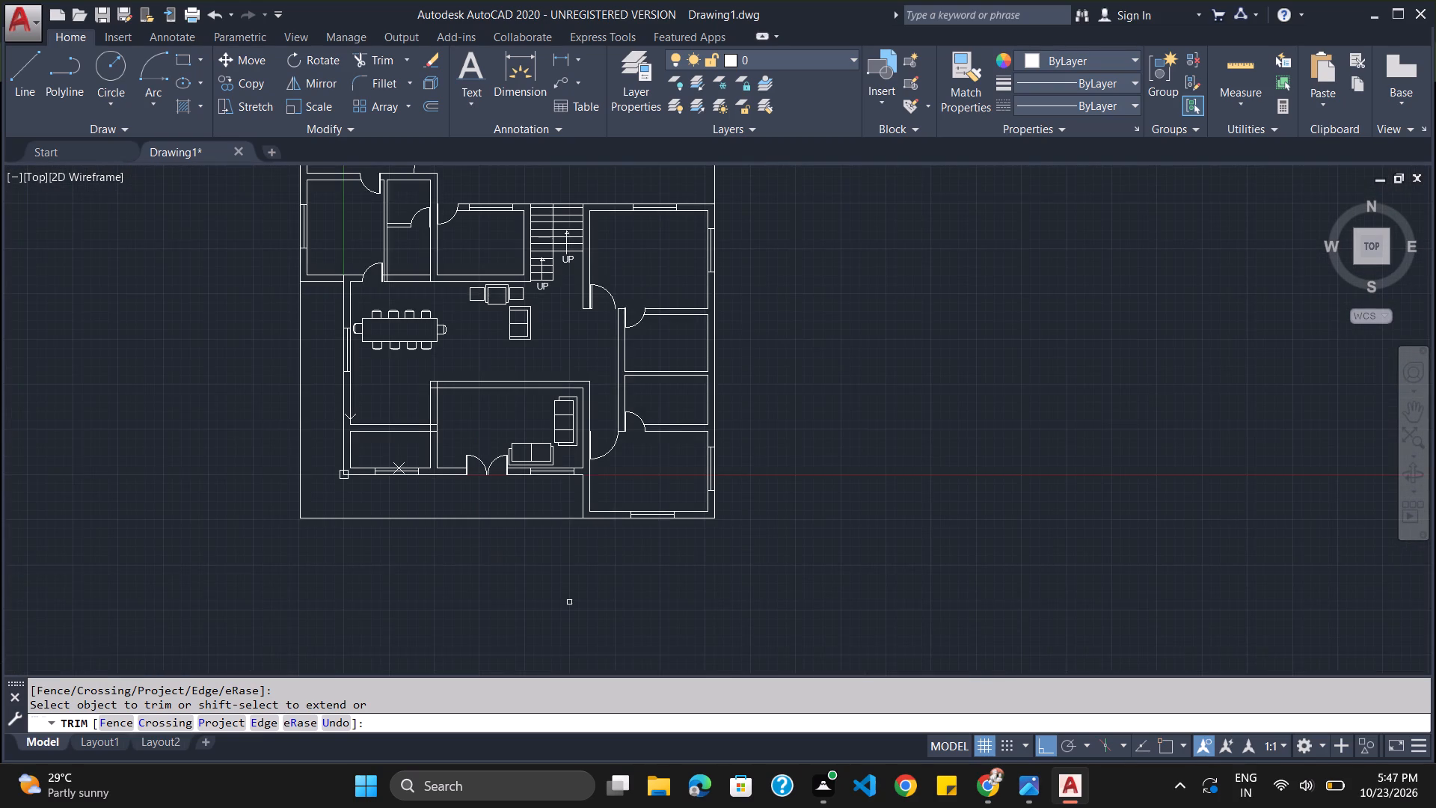
scroll(540, 455, "up", 2)
scroll(540, 455, "down", 1)
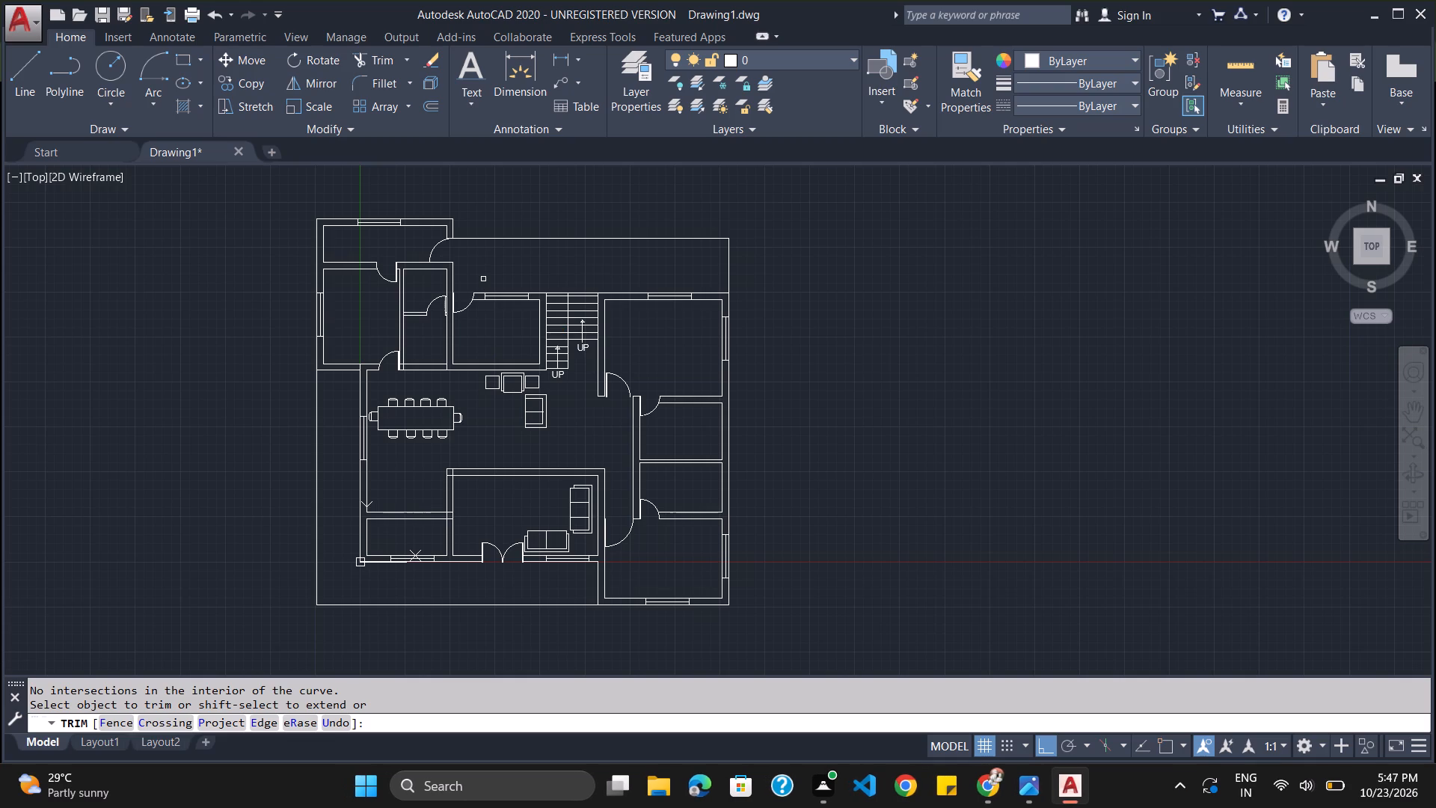
left_click(1411, 351)
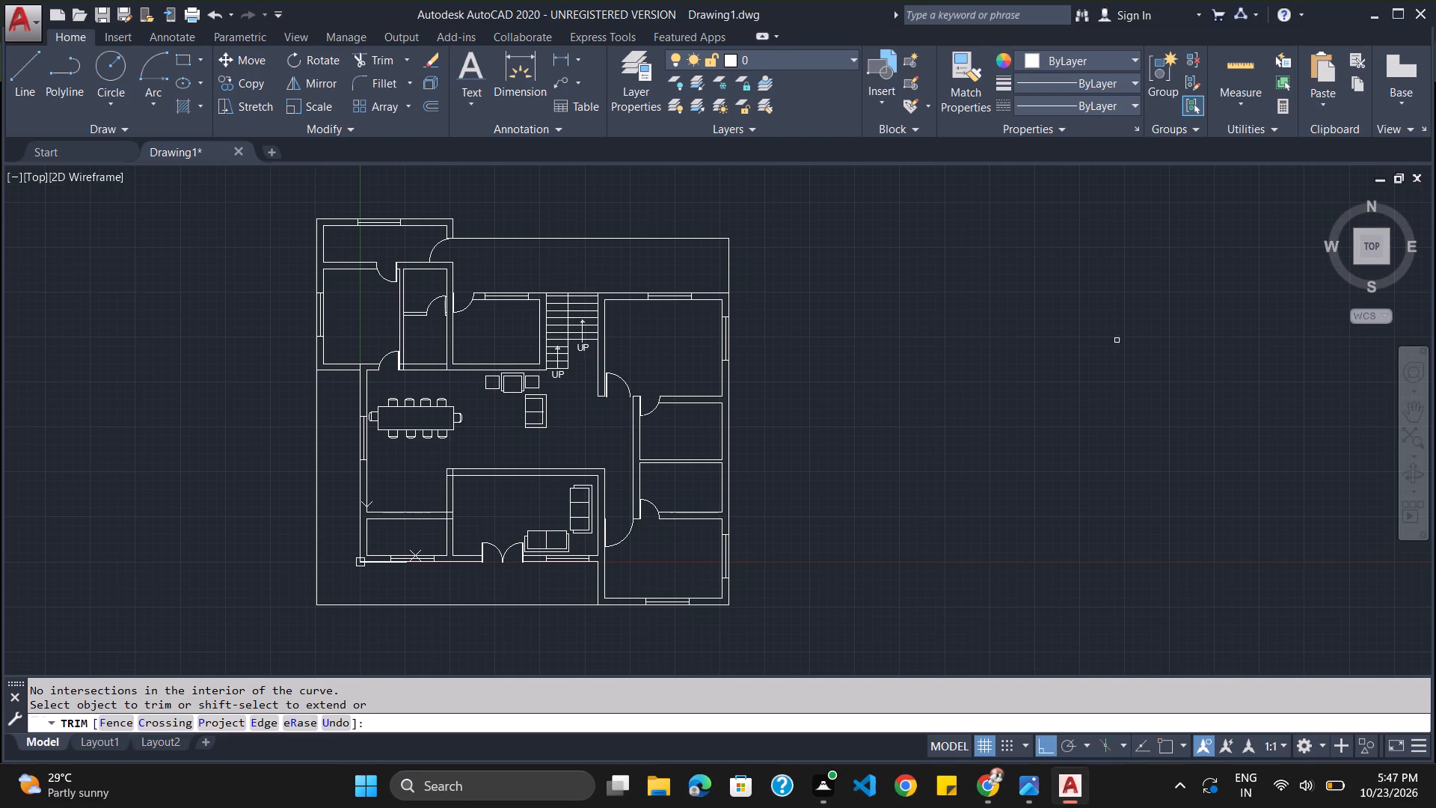
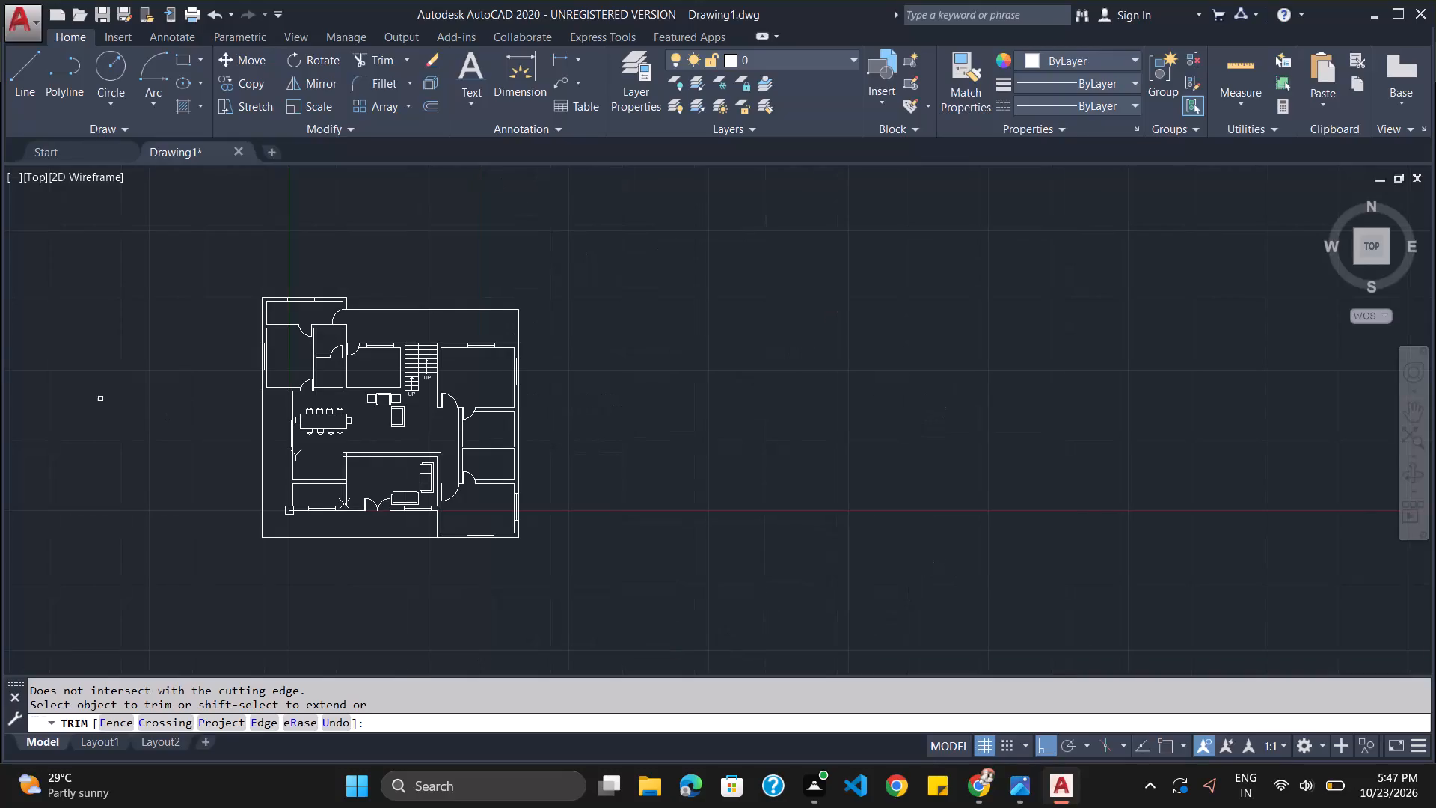
Draw a small upright rectangle as a coffee table just west of the hall's two-seat sofa.
scroll(100, 399, "up", 1)
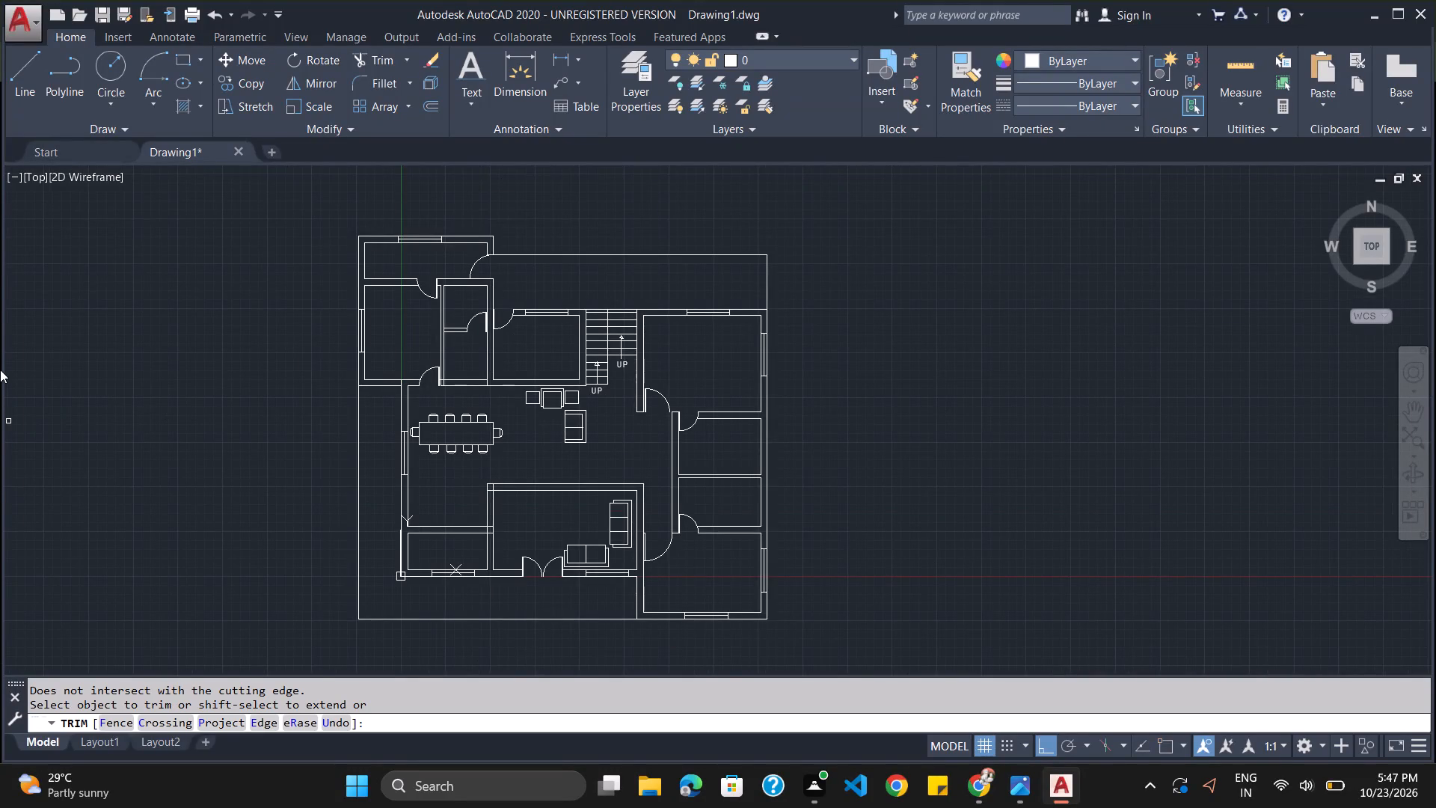
left_click(180, 63)
scroll(542, 394, "up", 3)
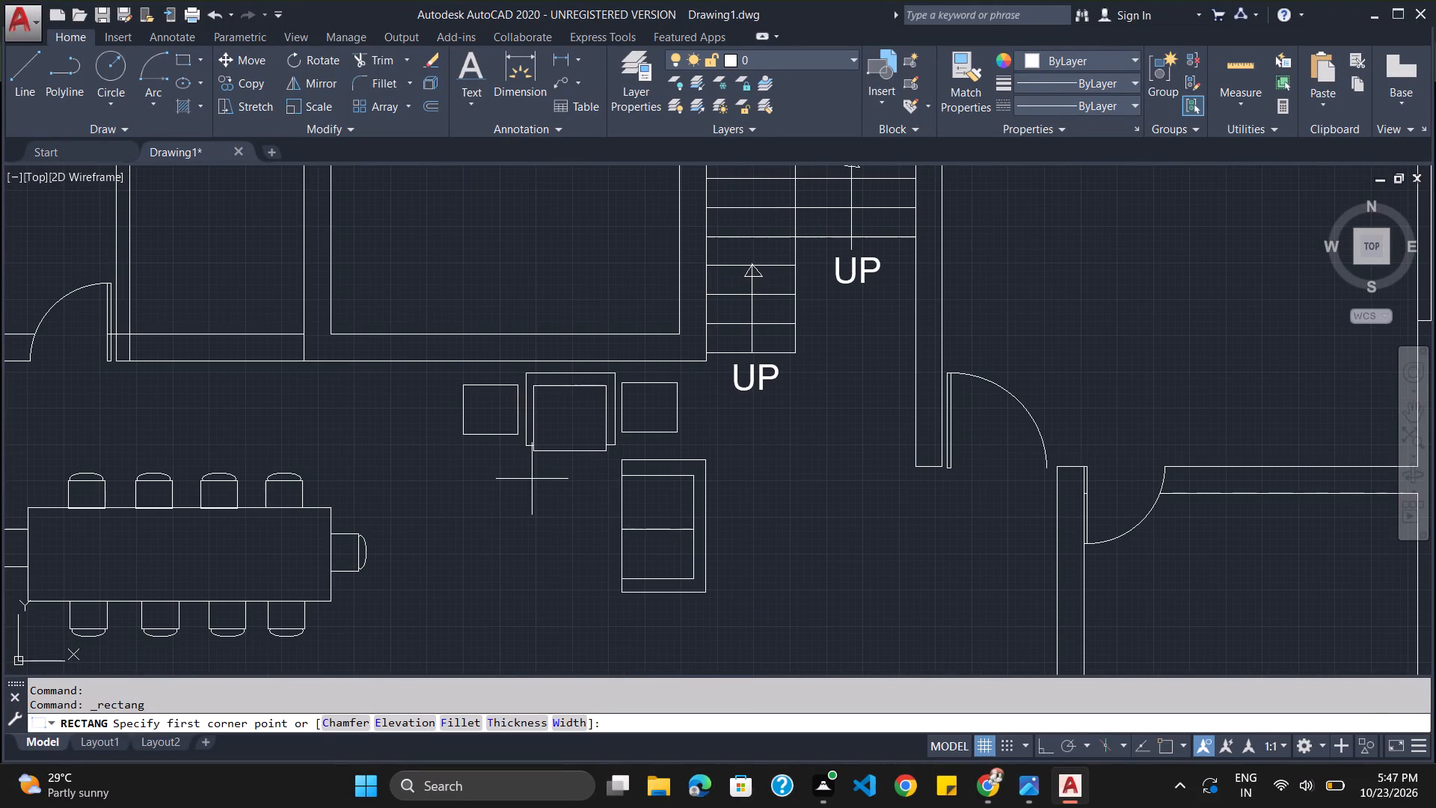
left_click(544, 484)
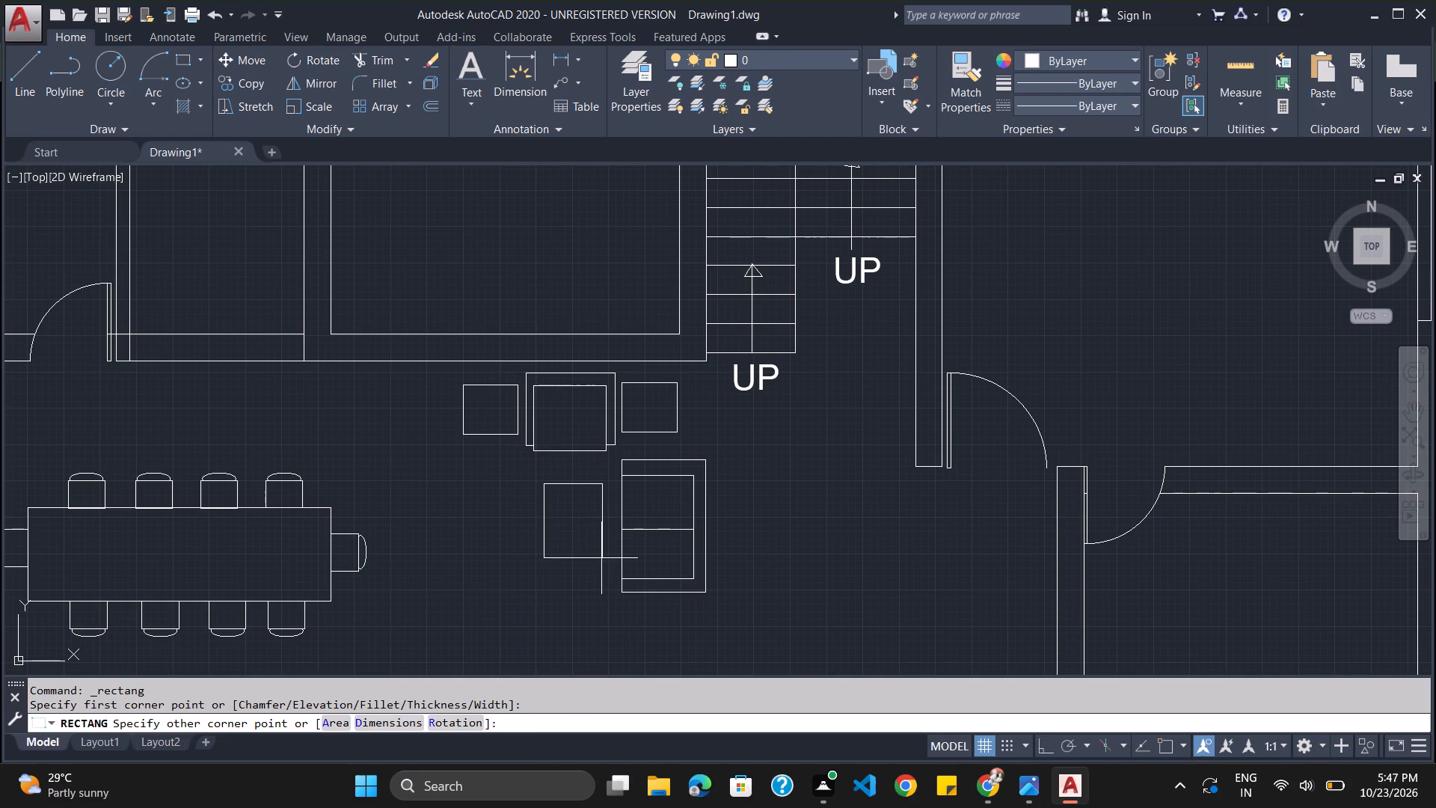
left_click(602, 558)
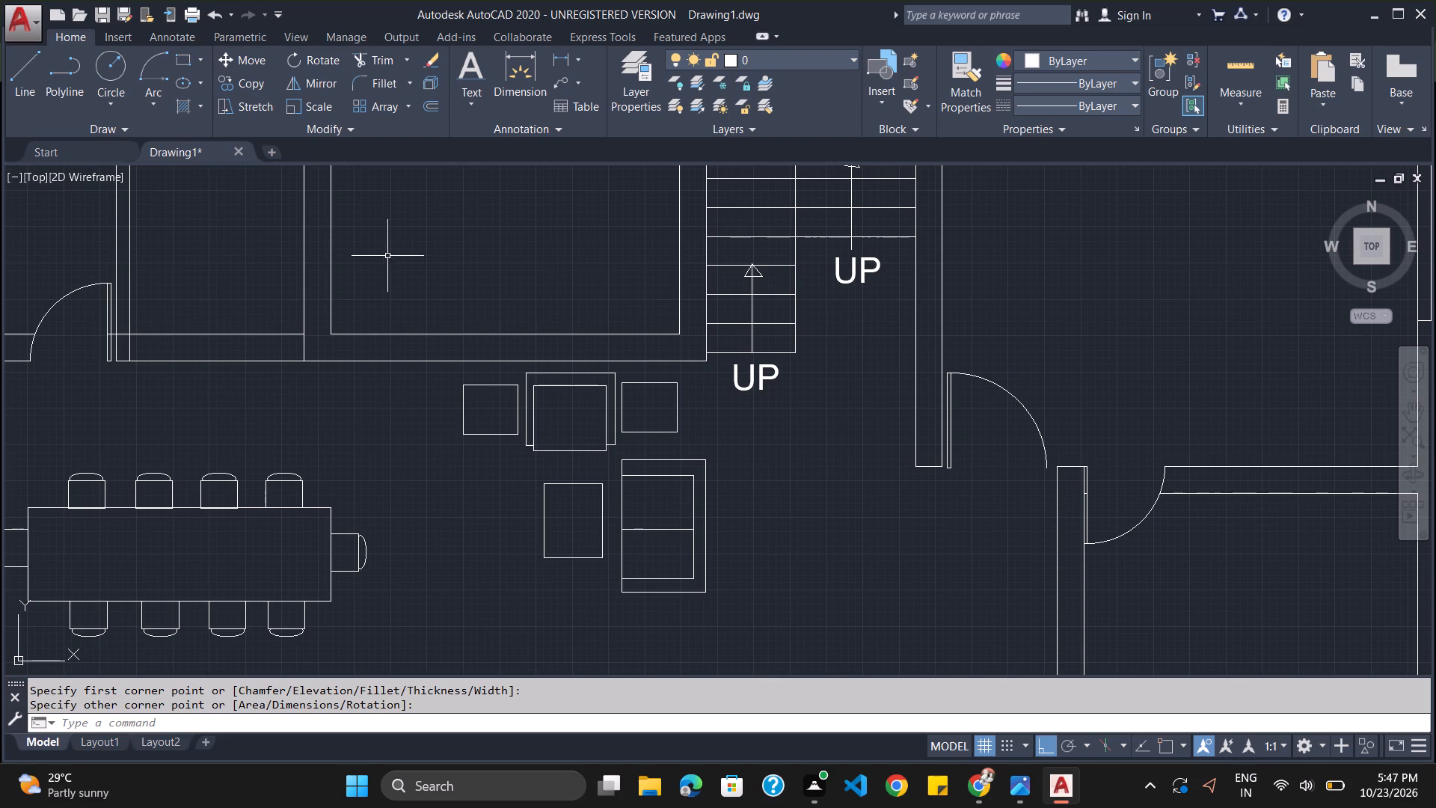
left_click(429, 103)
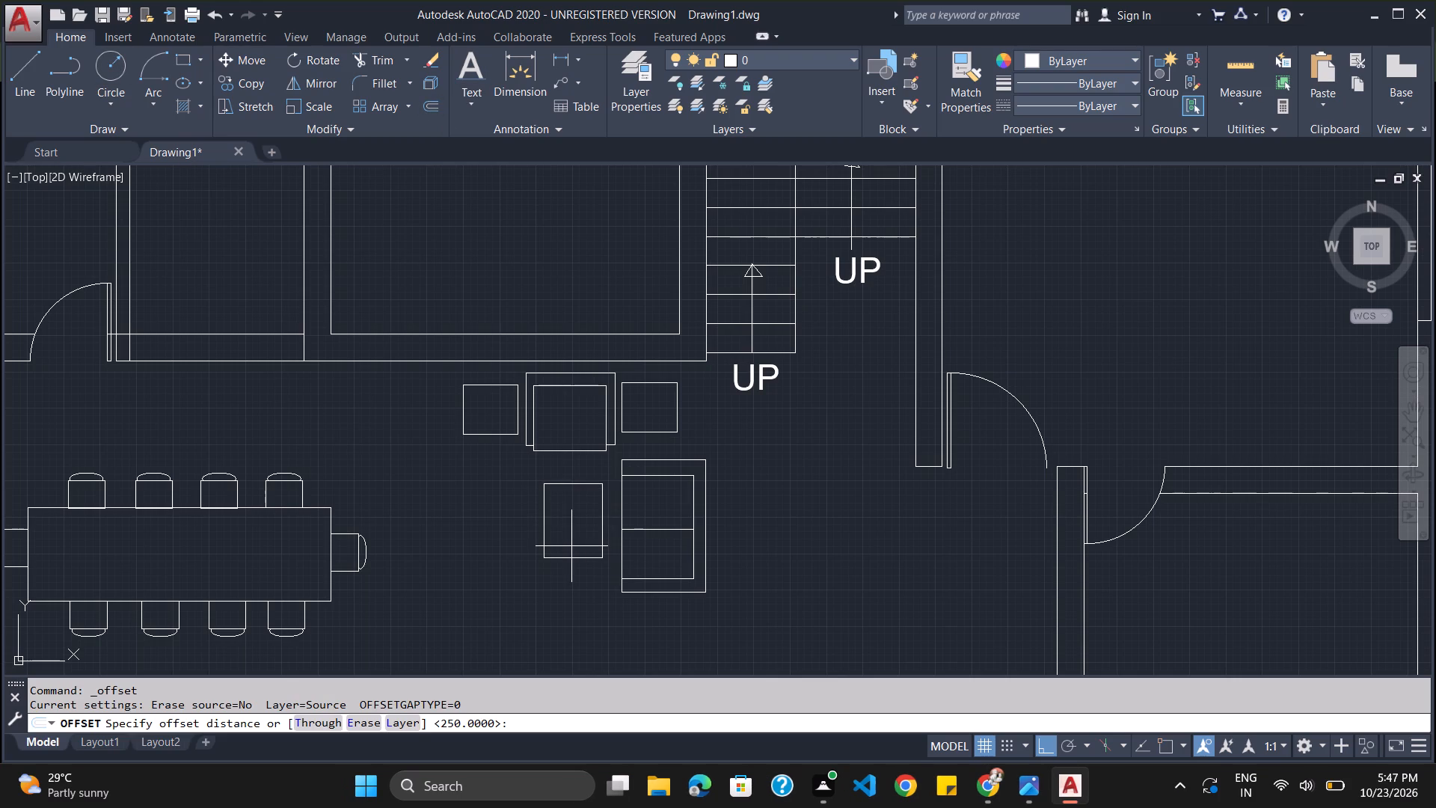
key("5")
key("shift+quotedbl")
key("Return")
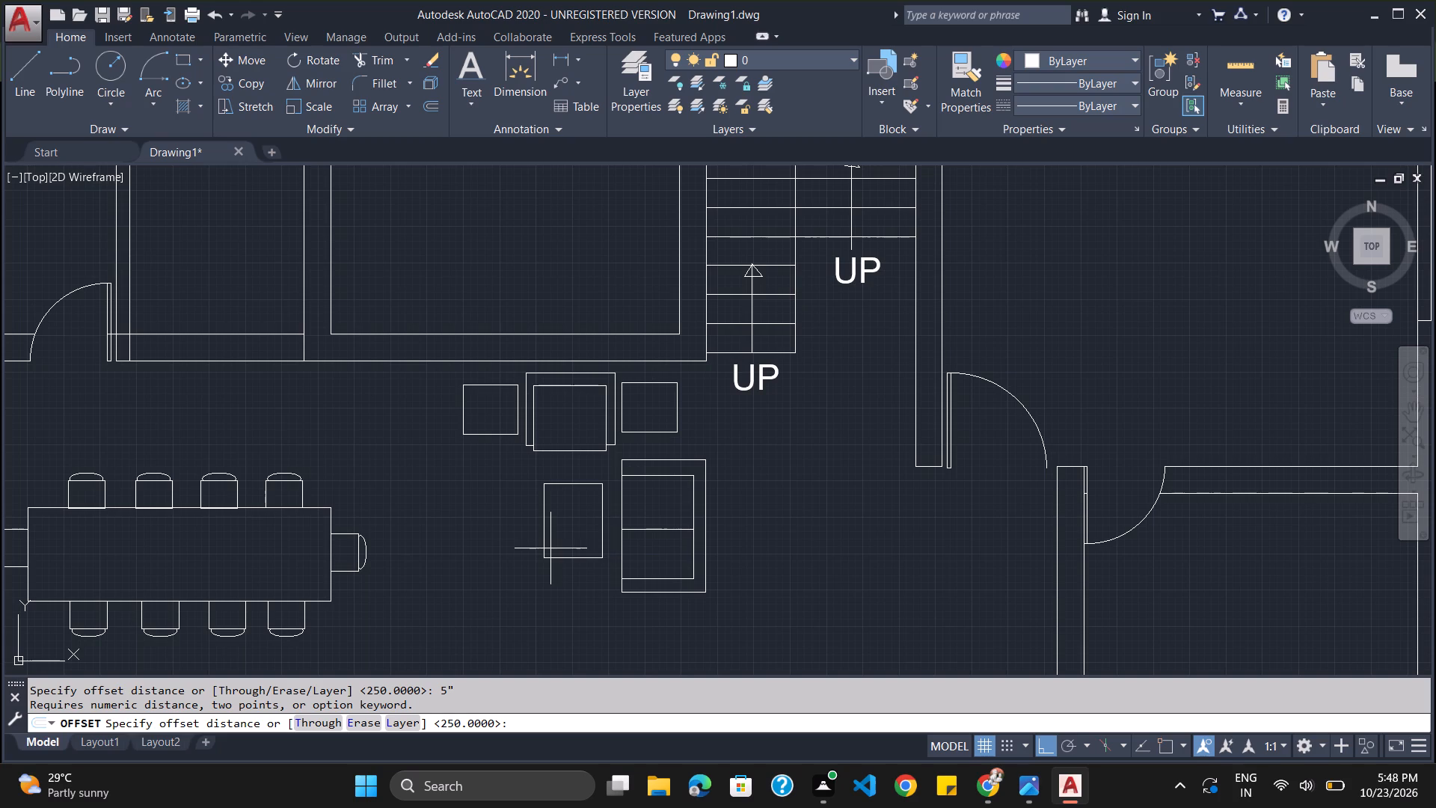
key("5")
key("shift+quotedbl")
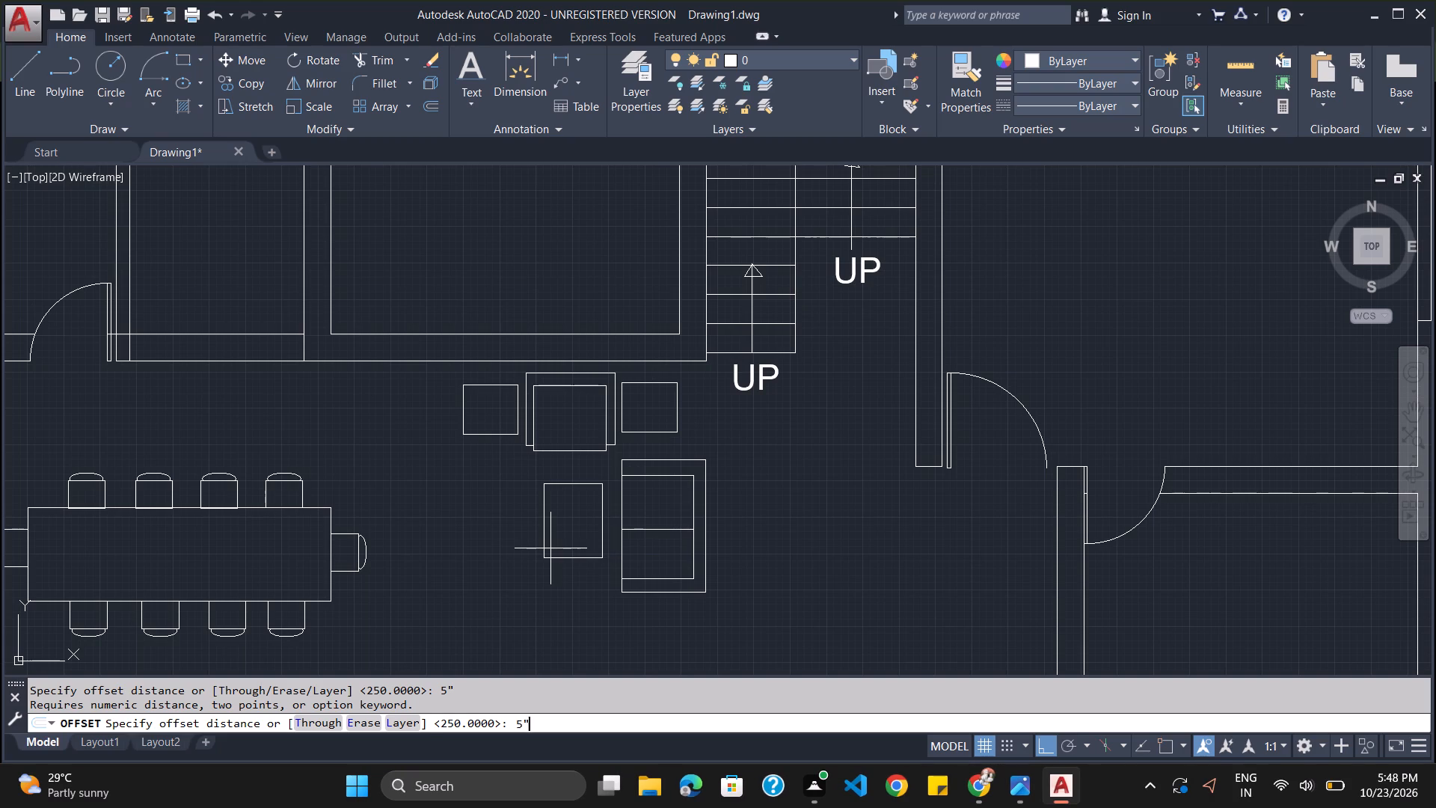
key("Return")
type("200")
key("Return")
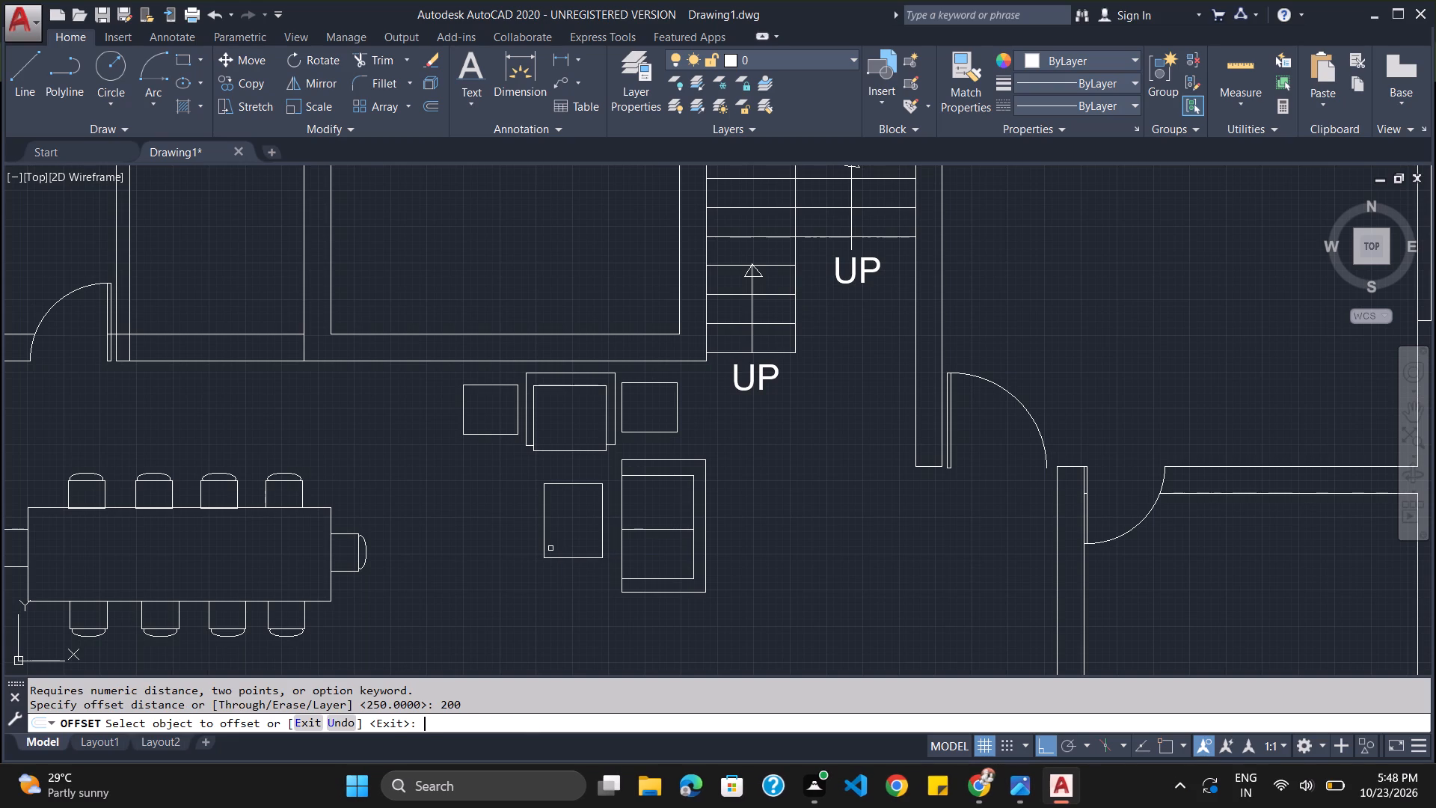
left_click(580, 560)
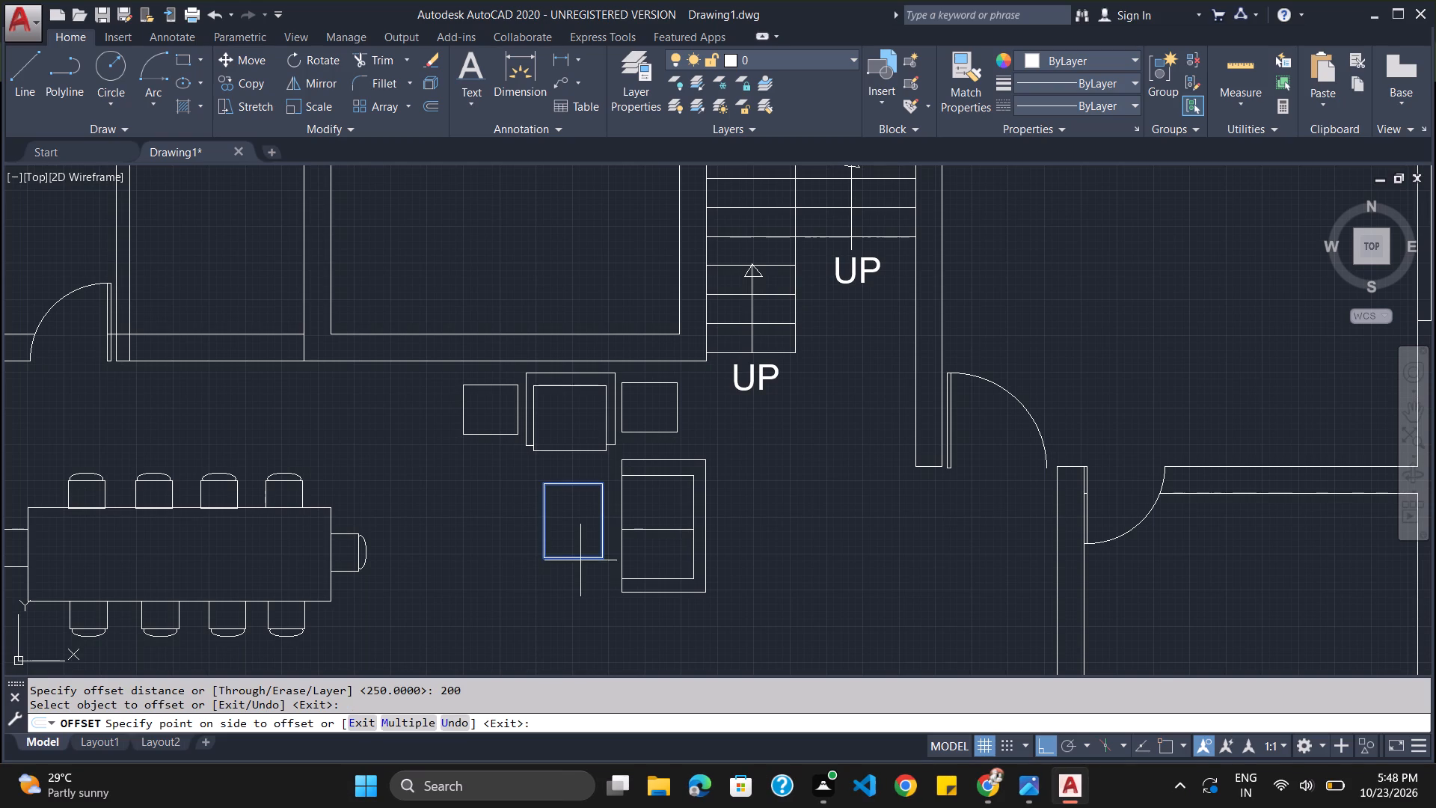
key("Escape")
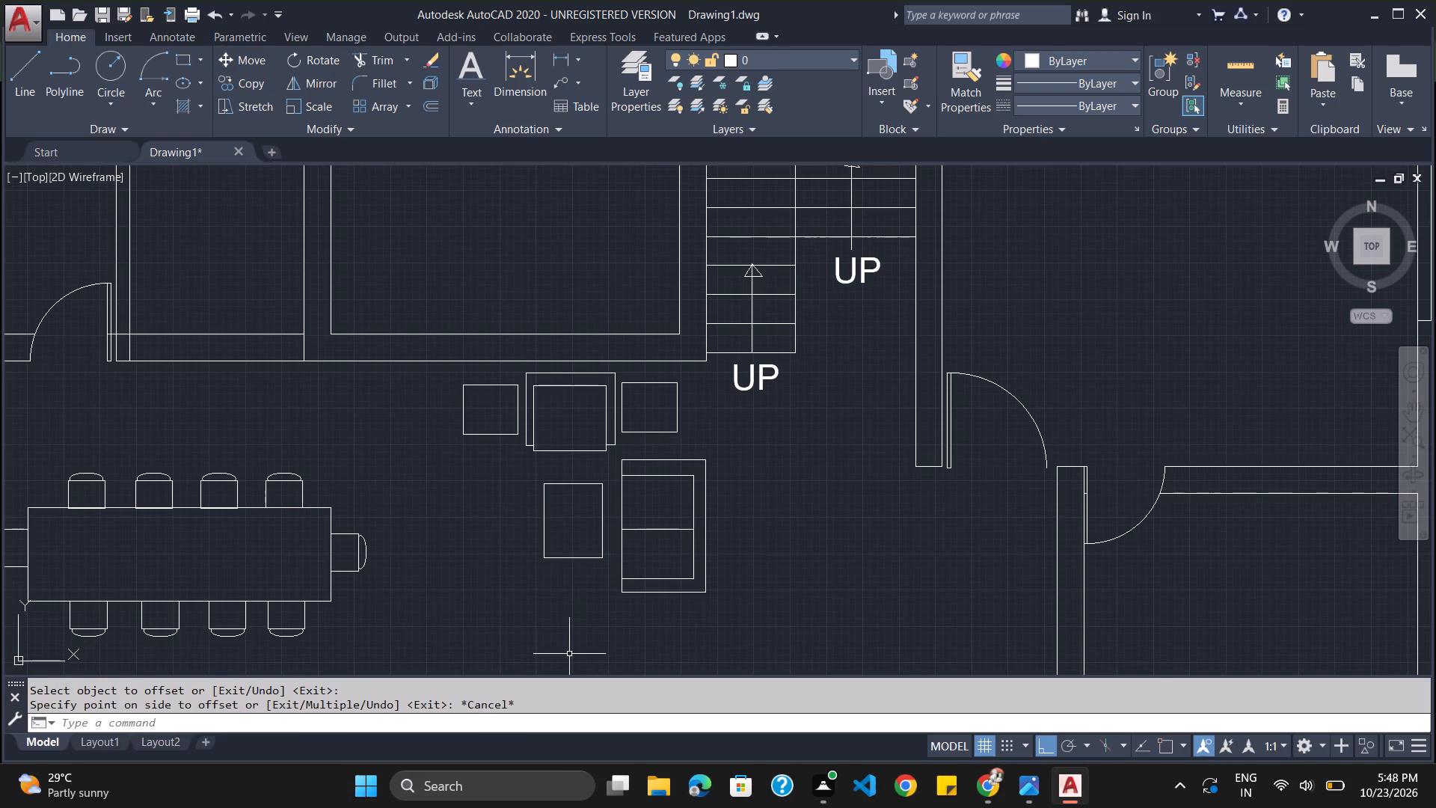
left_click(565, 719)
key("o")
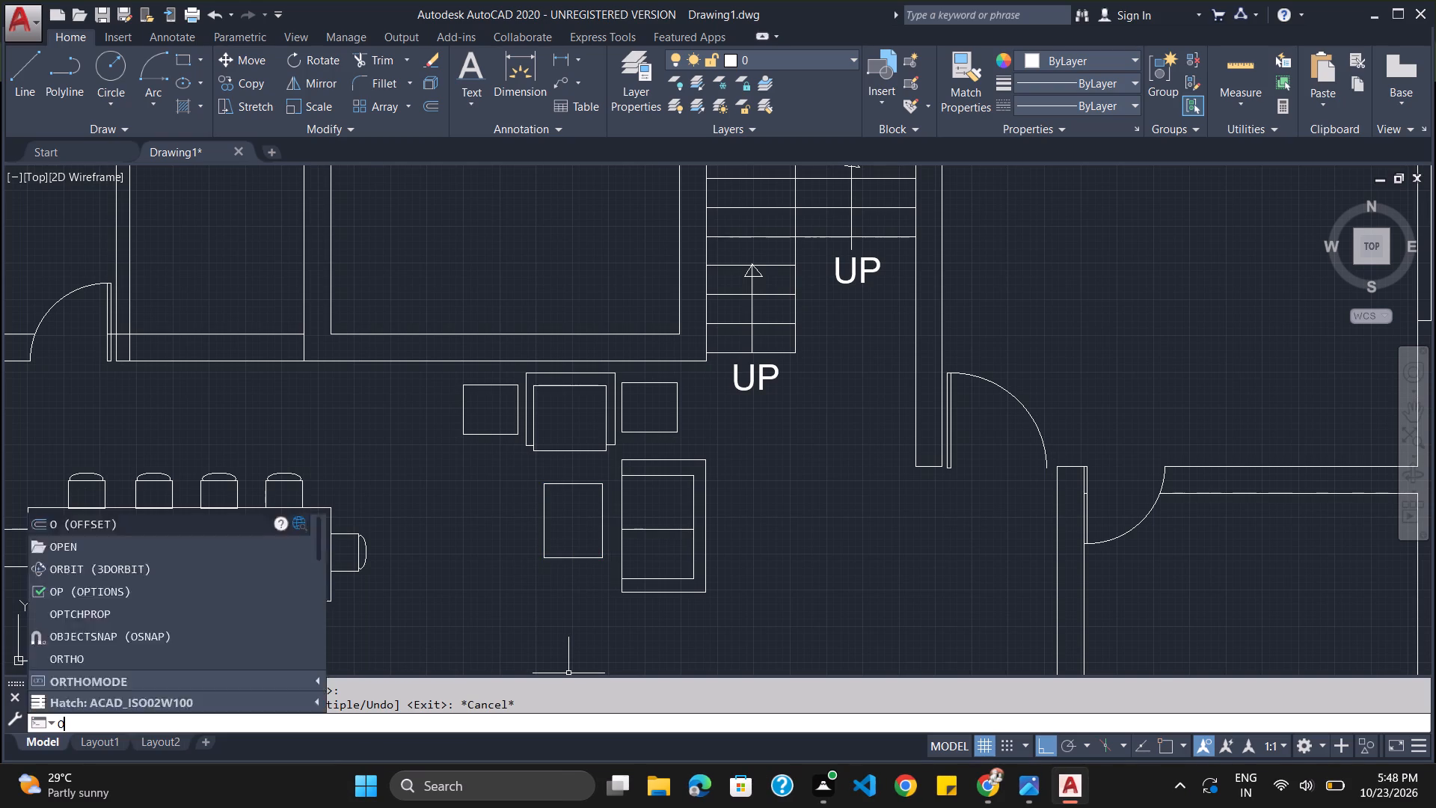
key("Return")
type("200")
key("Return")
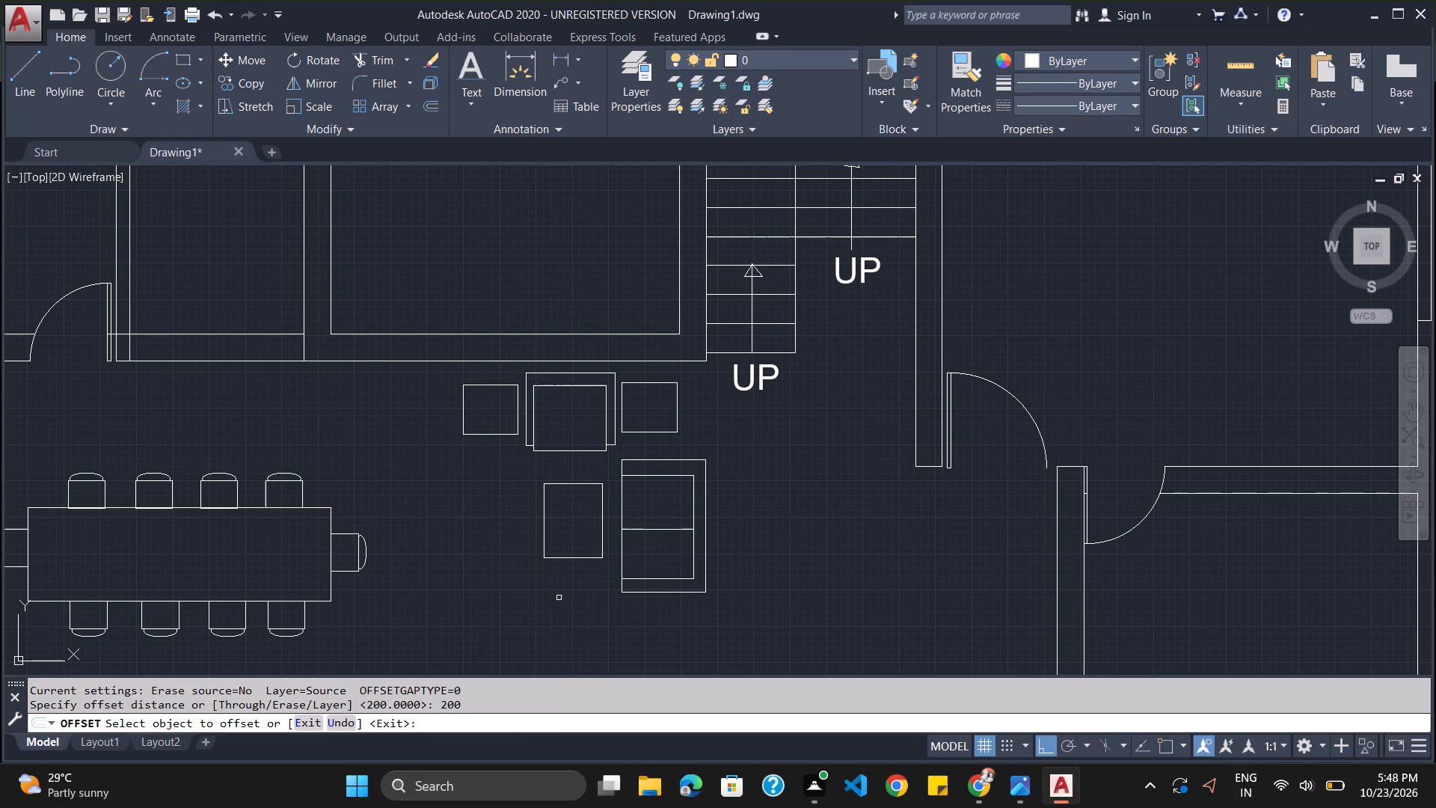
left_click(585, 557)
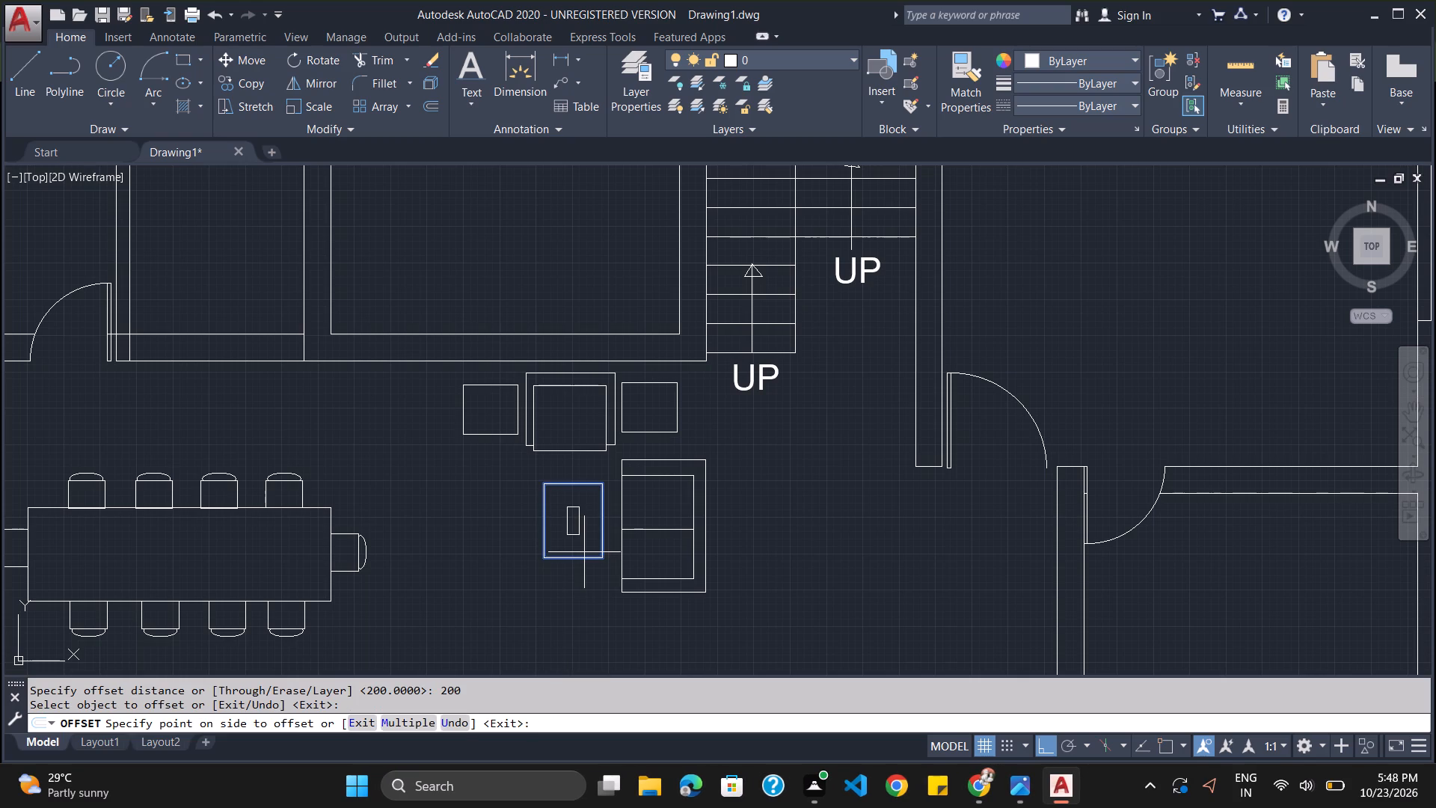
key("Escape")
Offset the coffee table rectangle inward by 50 to form its inner border.
left_click(597, 721)
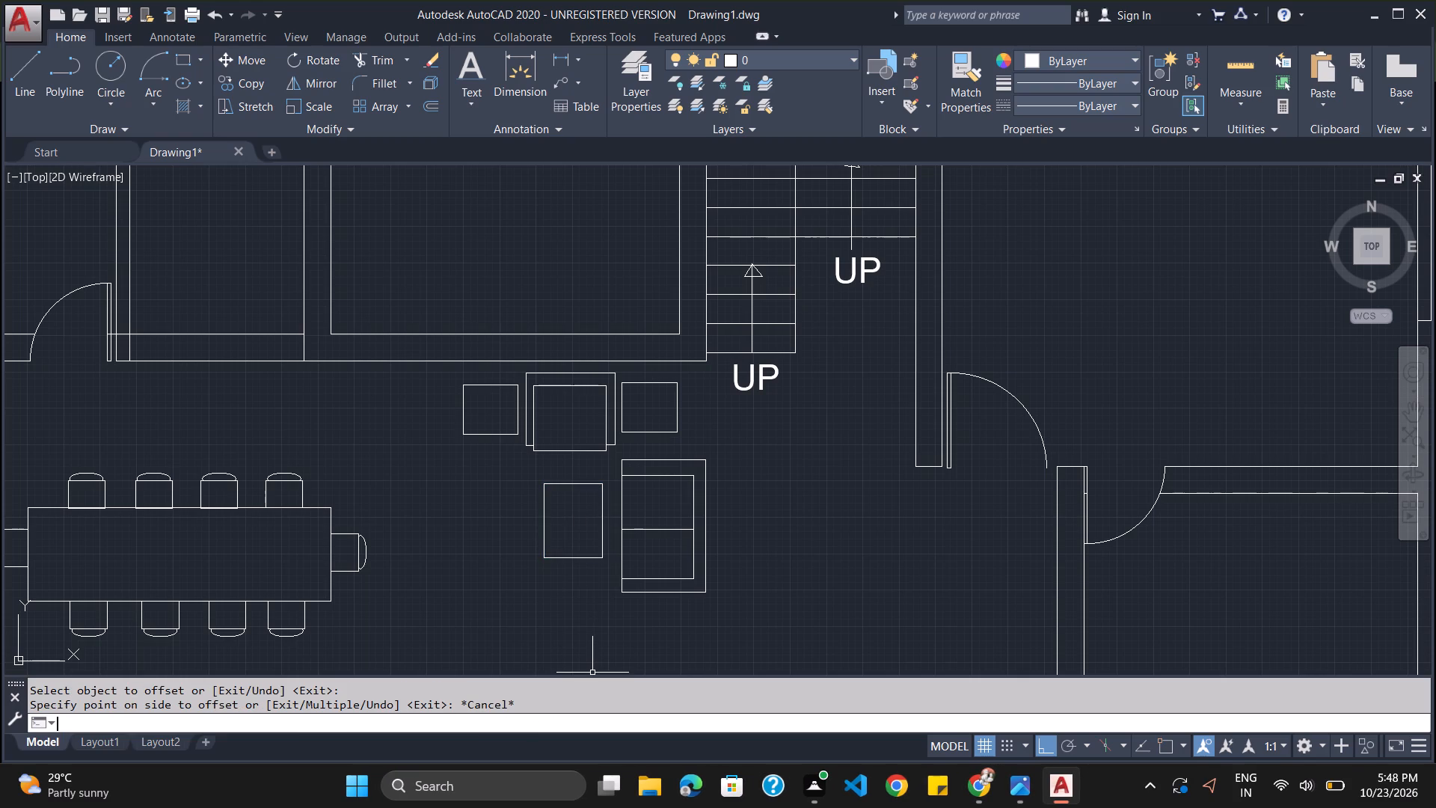
key("o")
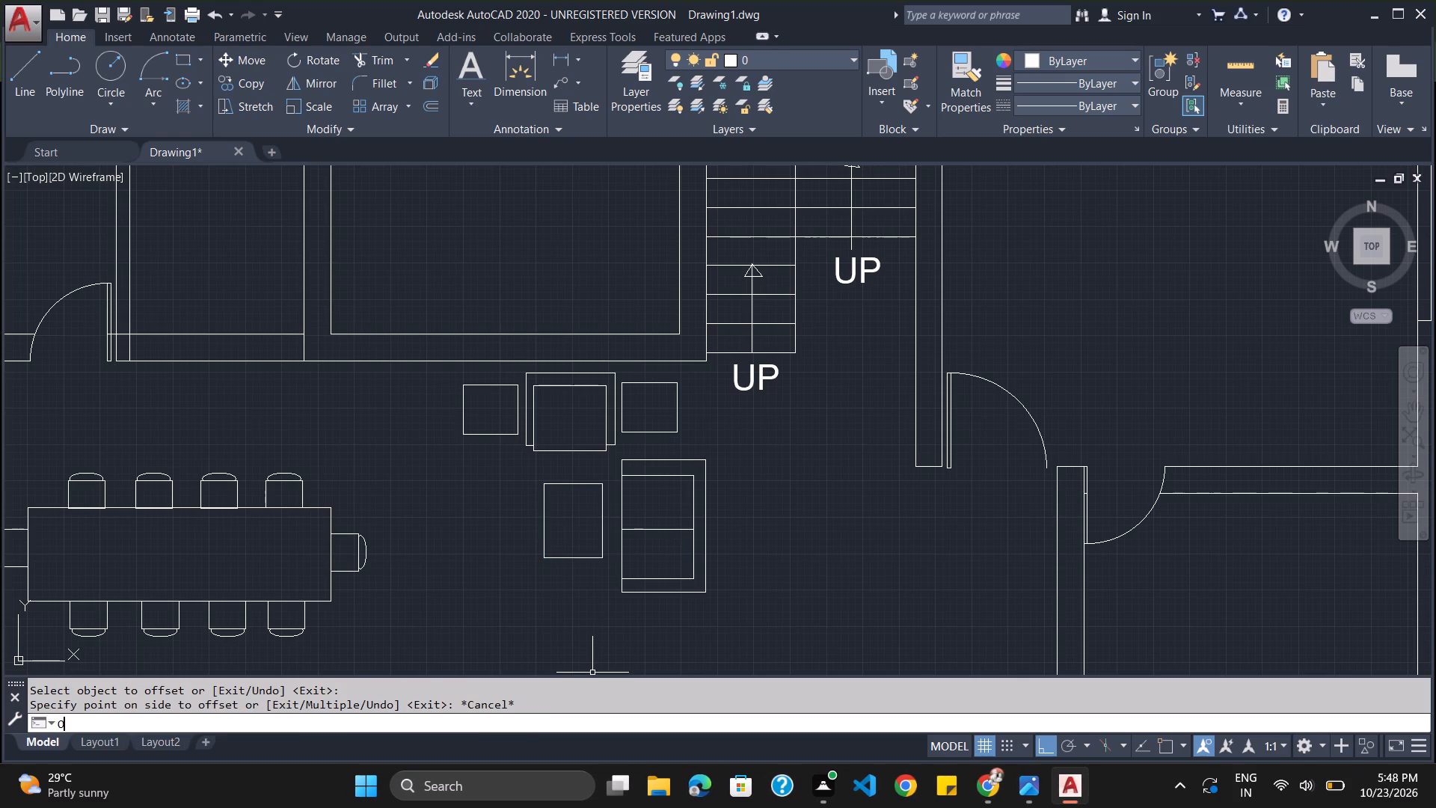
key("Return")
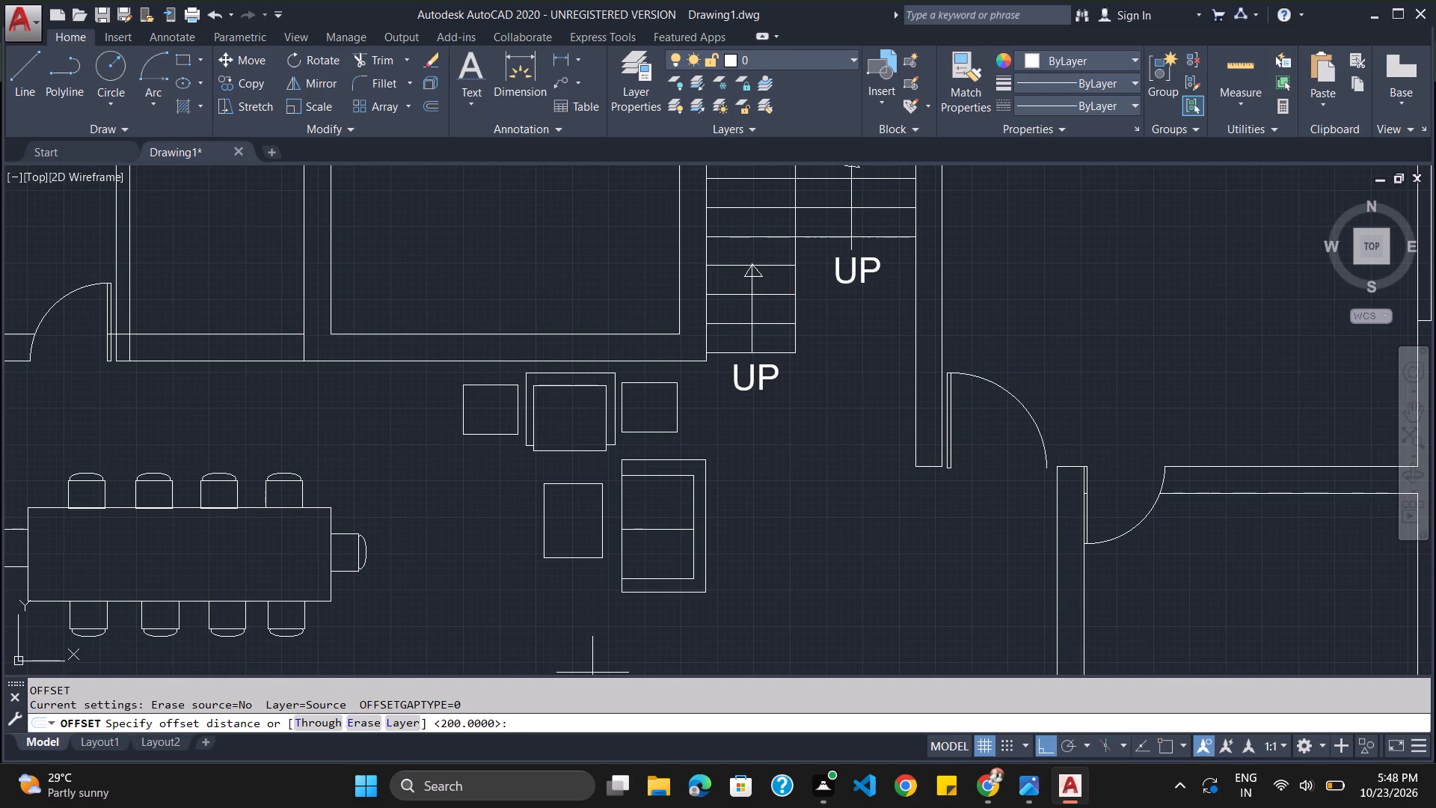
type("50")
key("Return")
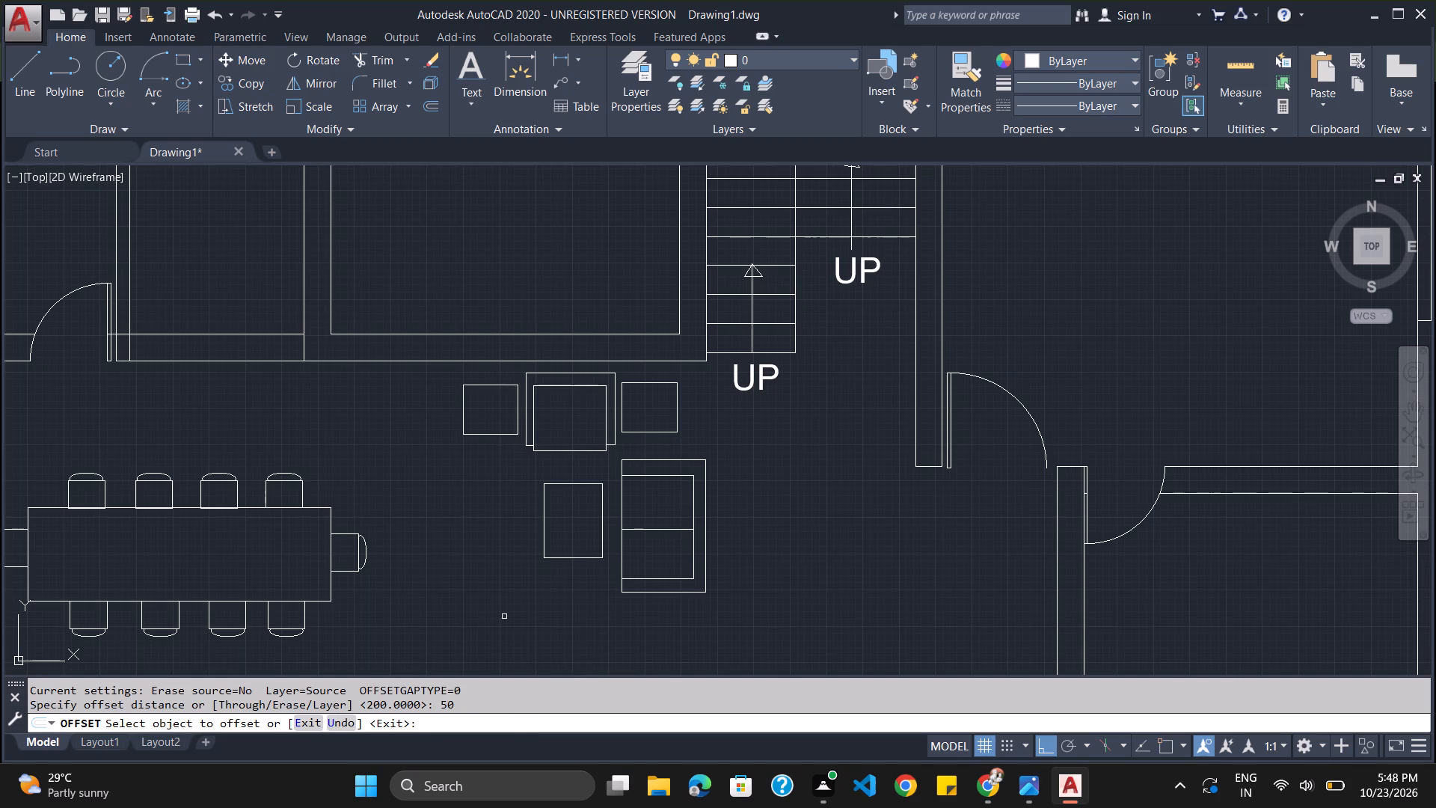
left_click(585, 558)
left_click(585, 542)
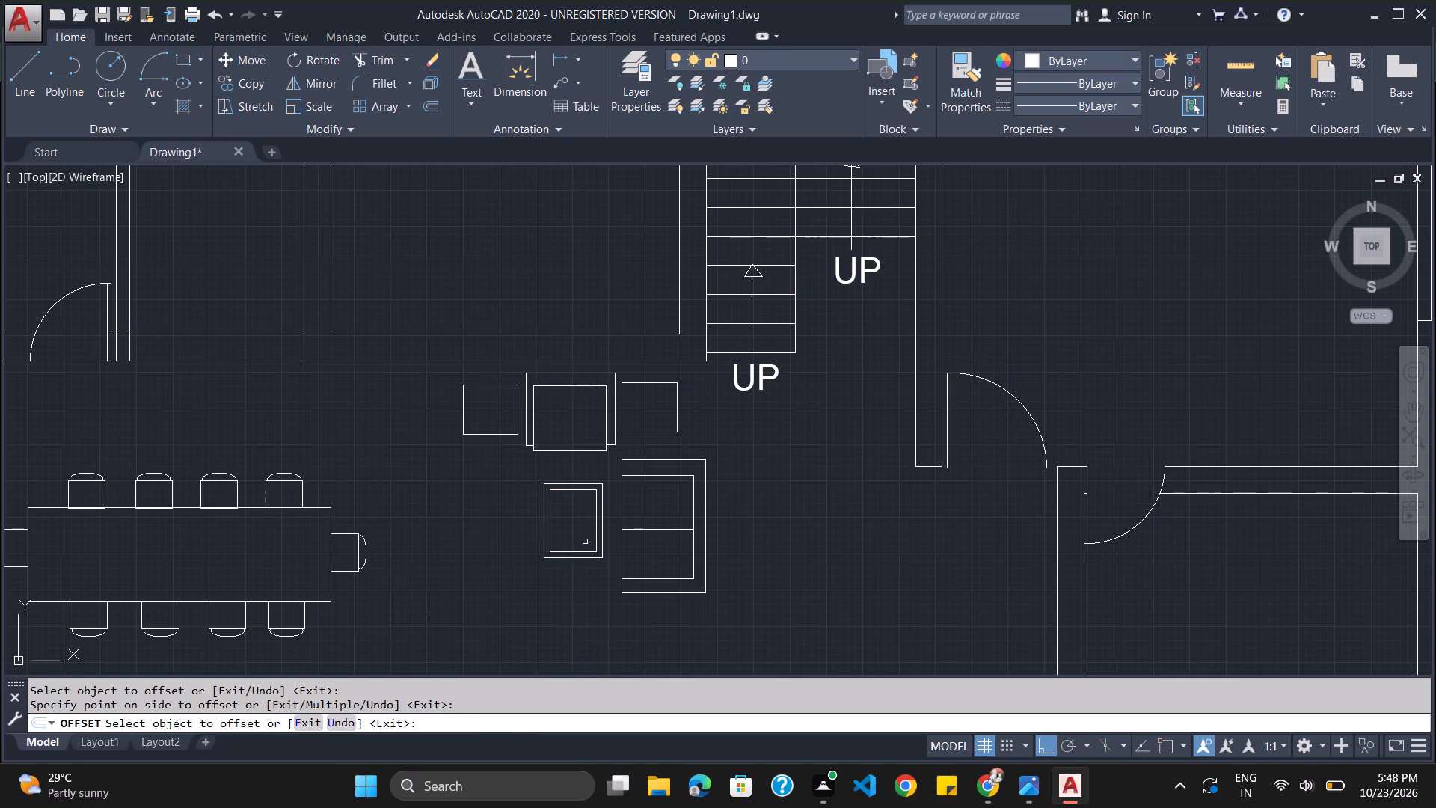
Draw a rectangle for a bed in the northeast bedroom, with its head end near the east wall window.
scroll(702, 444, "down", 3)
scroll(737, 554, "down", 2)
scroll(744, 617, "up", 2)
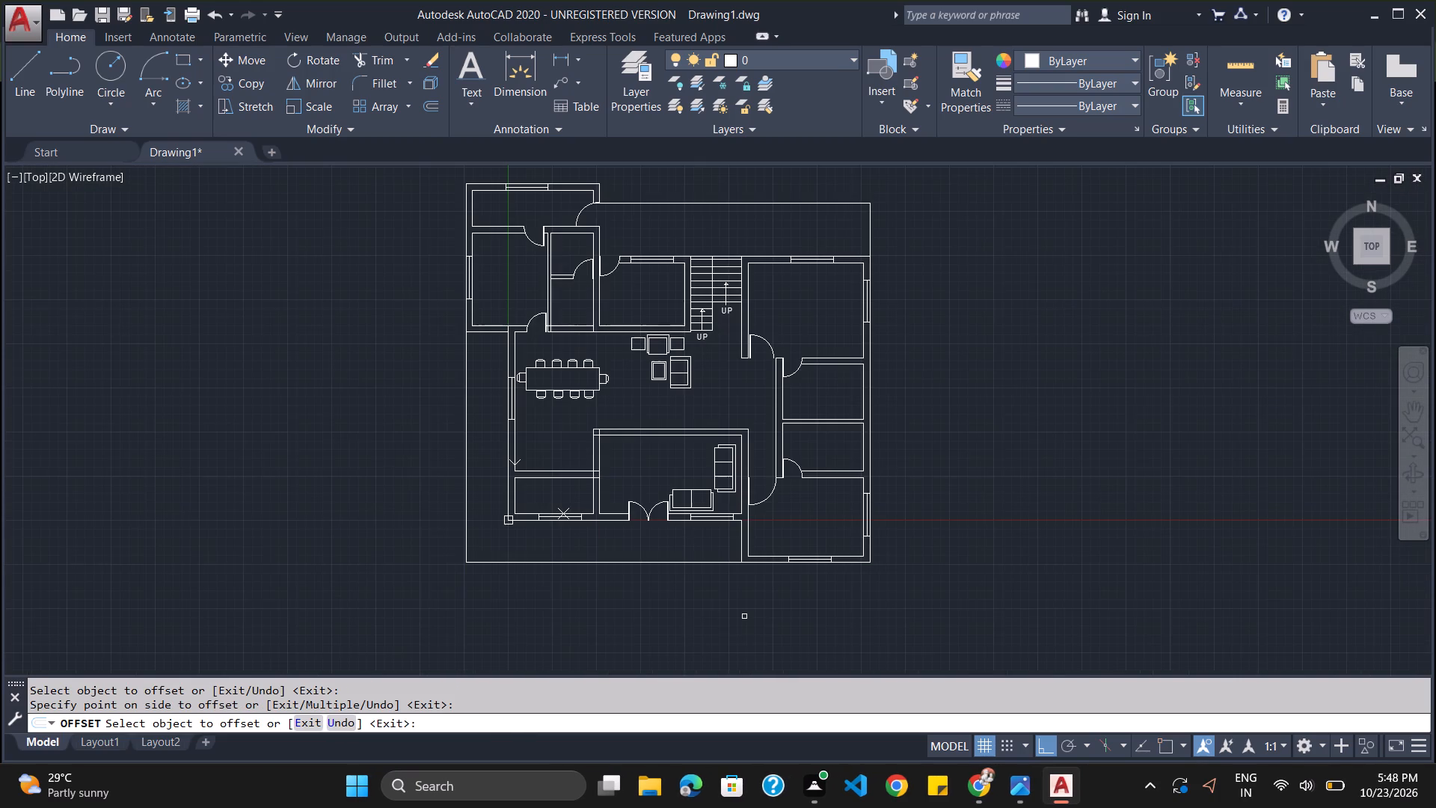
scroll(653, 266, "up", 1)
scroll(654, 294, "down", 1)
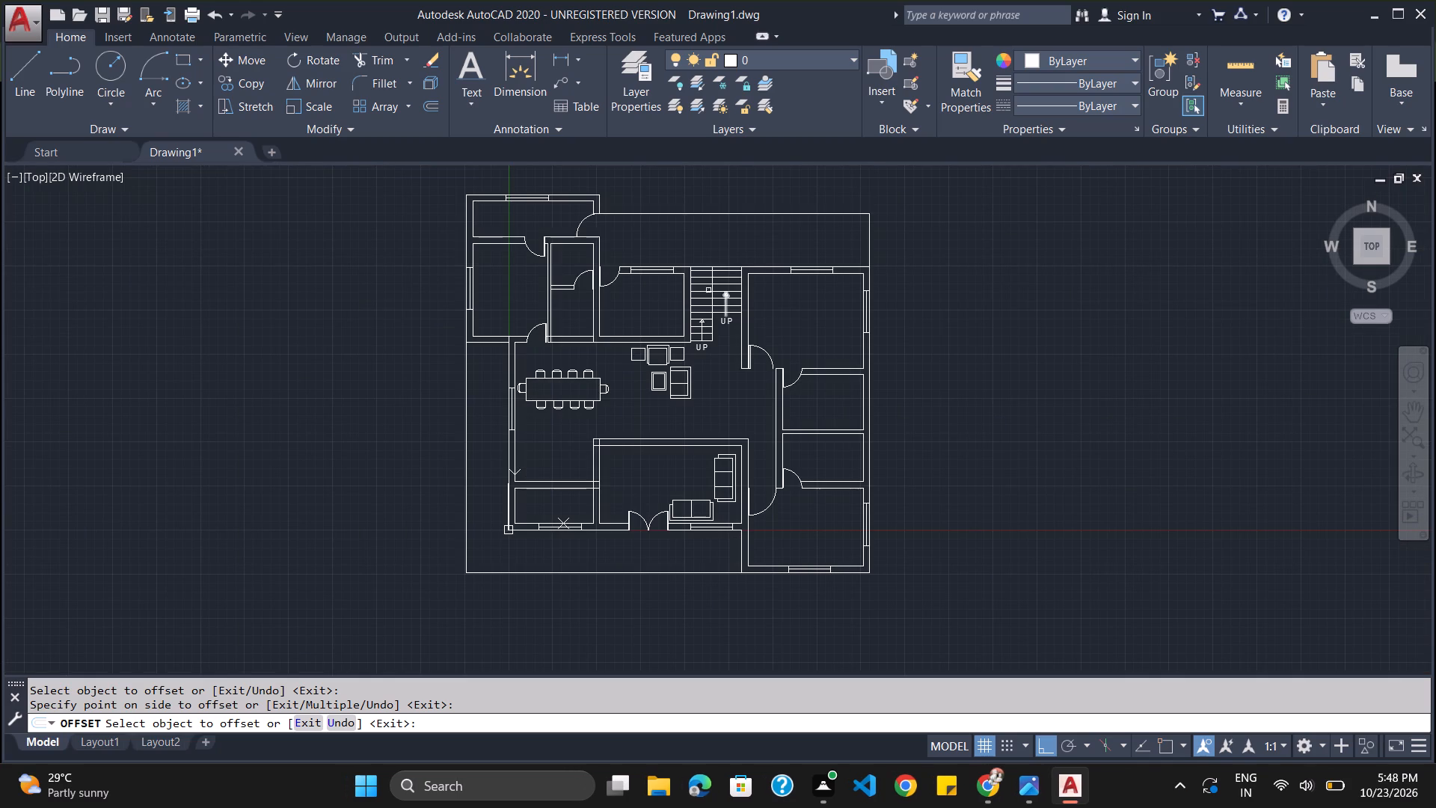
scroll(814, 288, "up", 3)
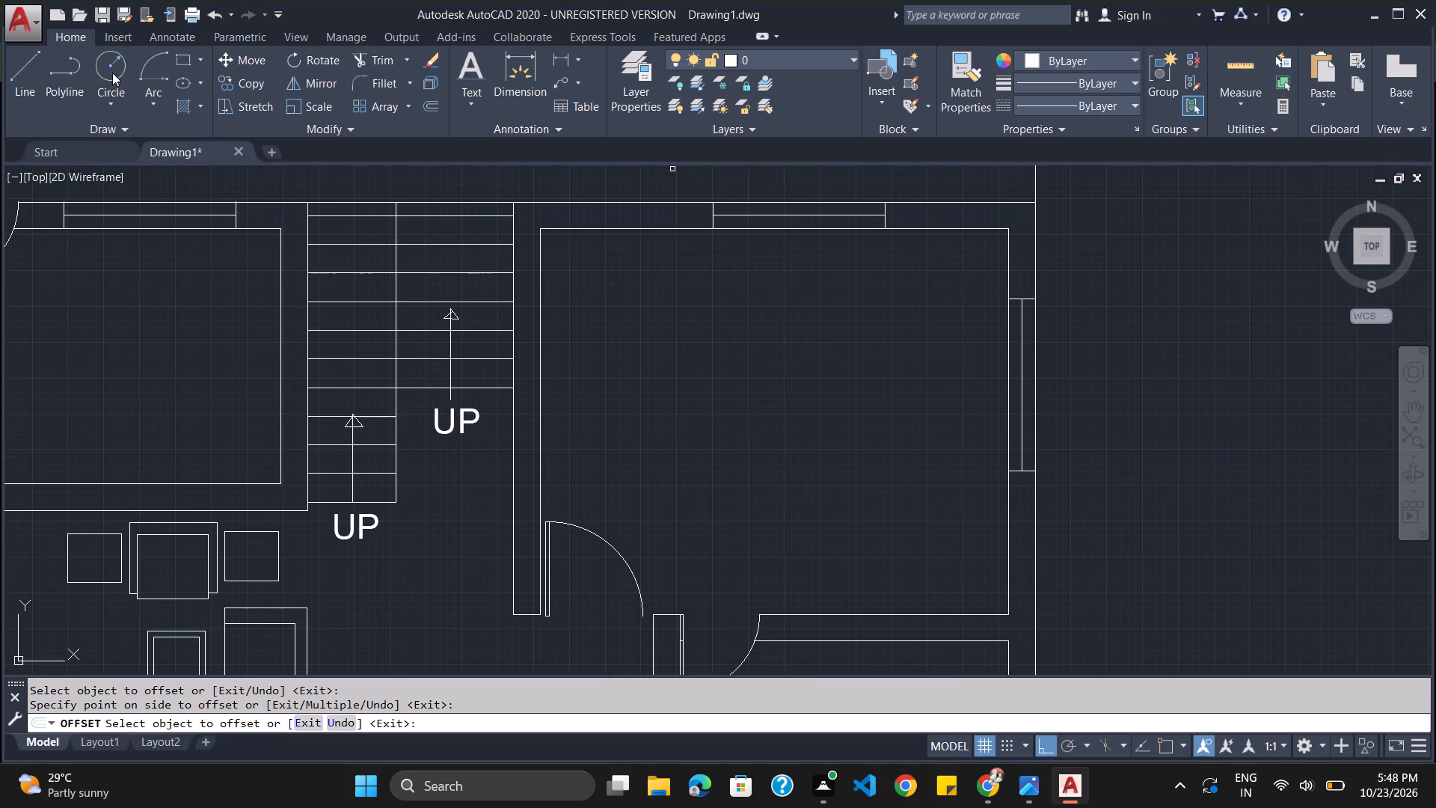
left_click(183, 57)
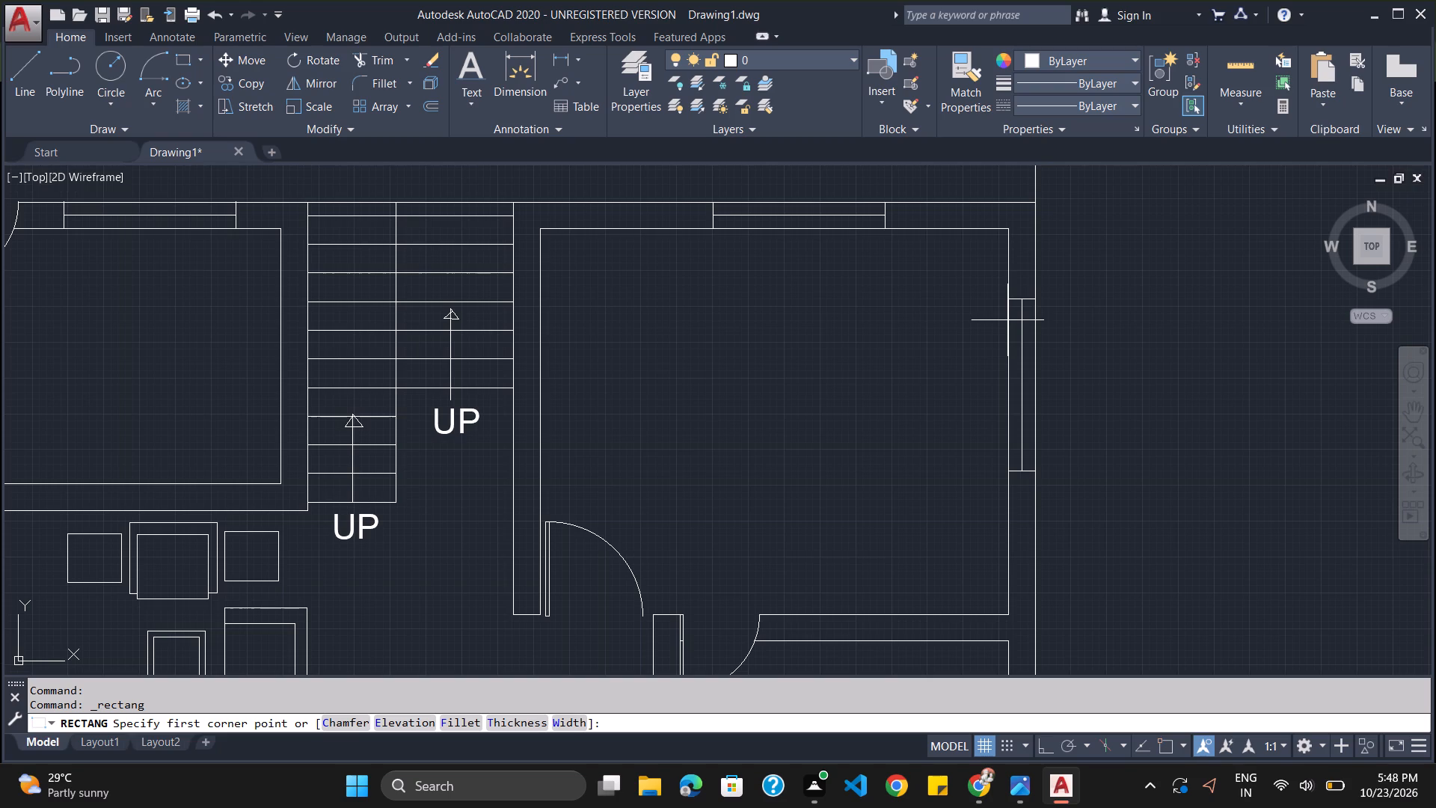
left_click(998, 321)
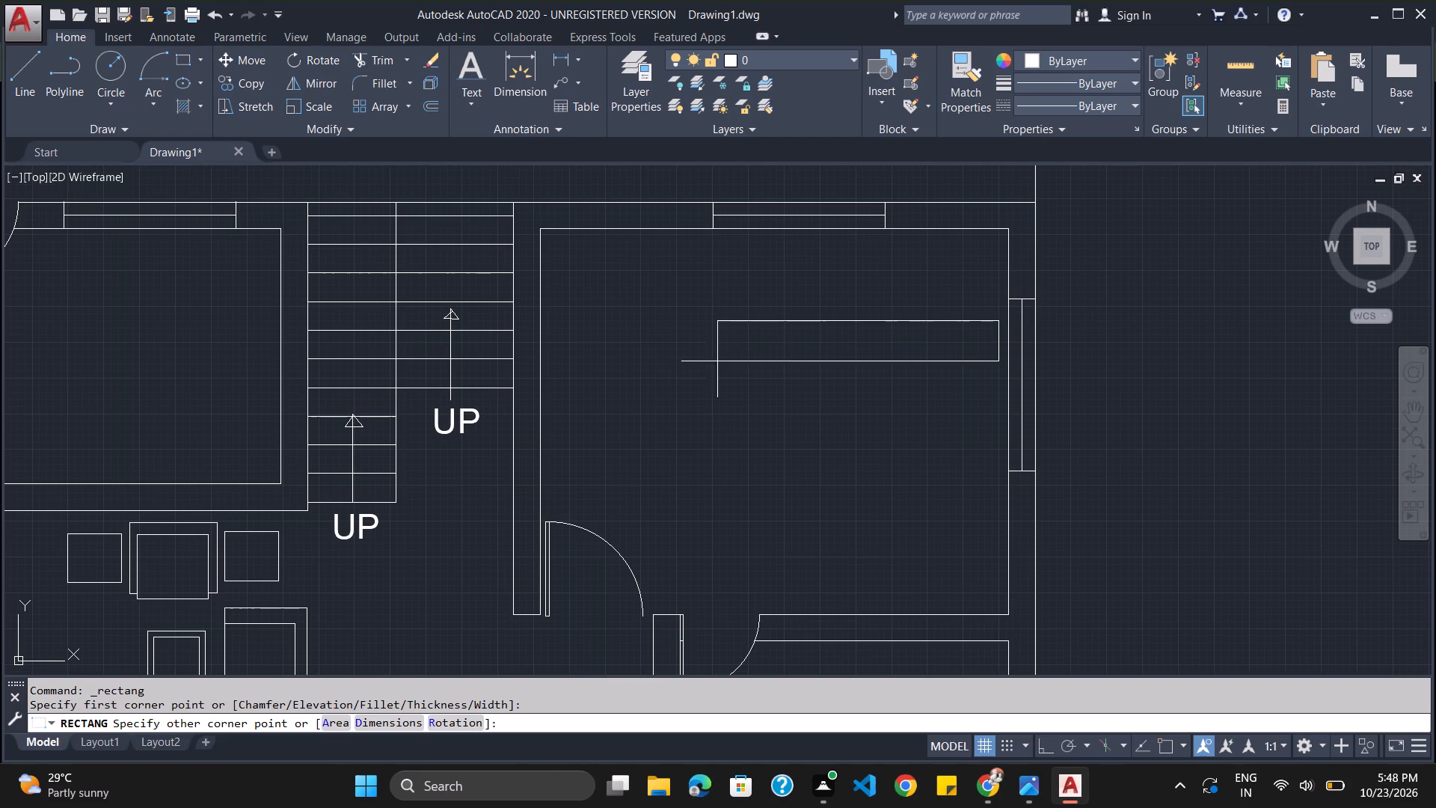
left_click(797, 465)
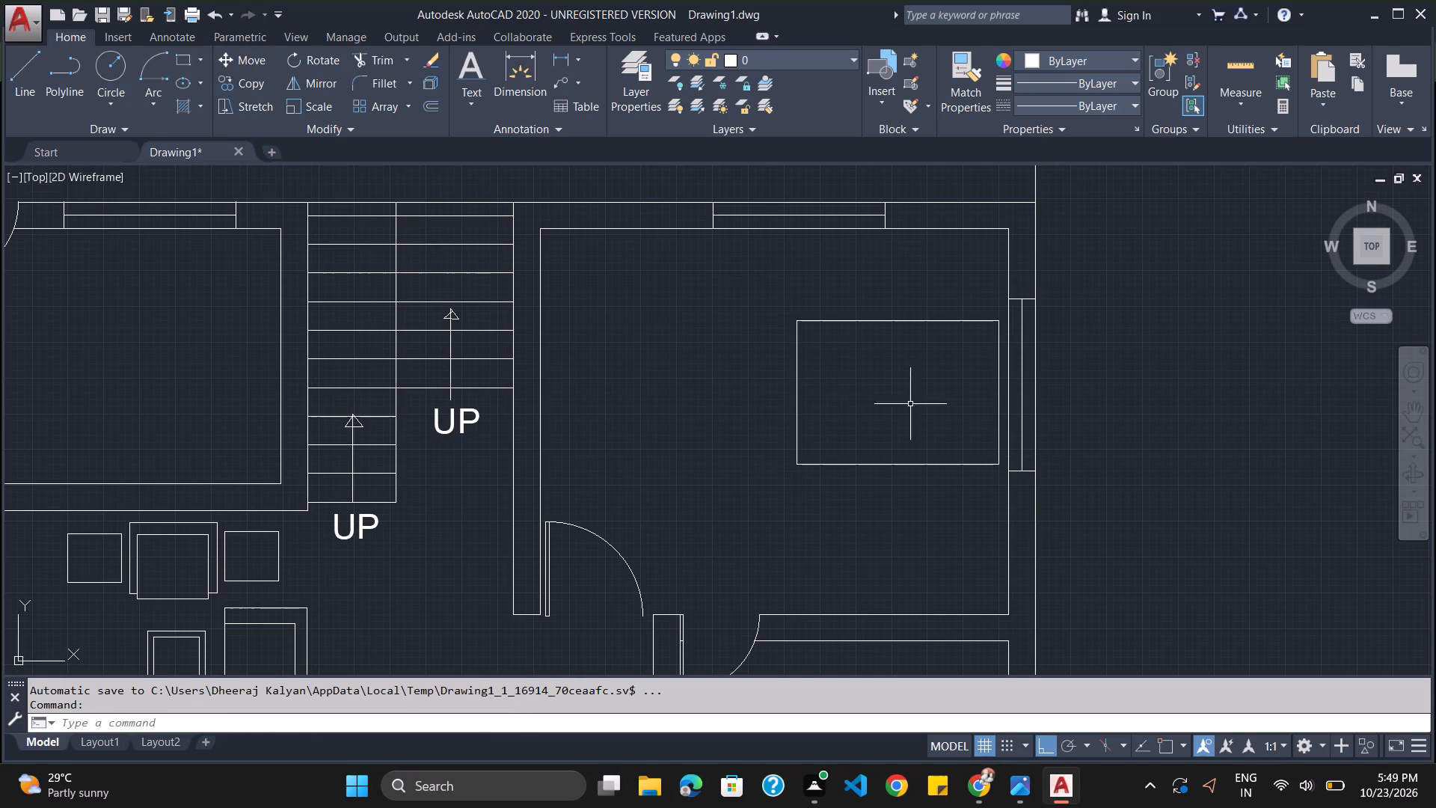
Draw a small bedside table rectangle against the bed's south edge, flush with the bed's east end.
left_click(189, 53)
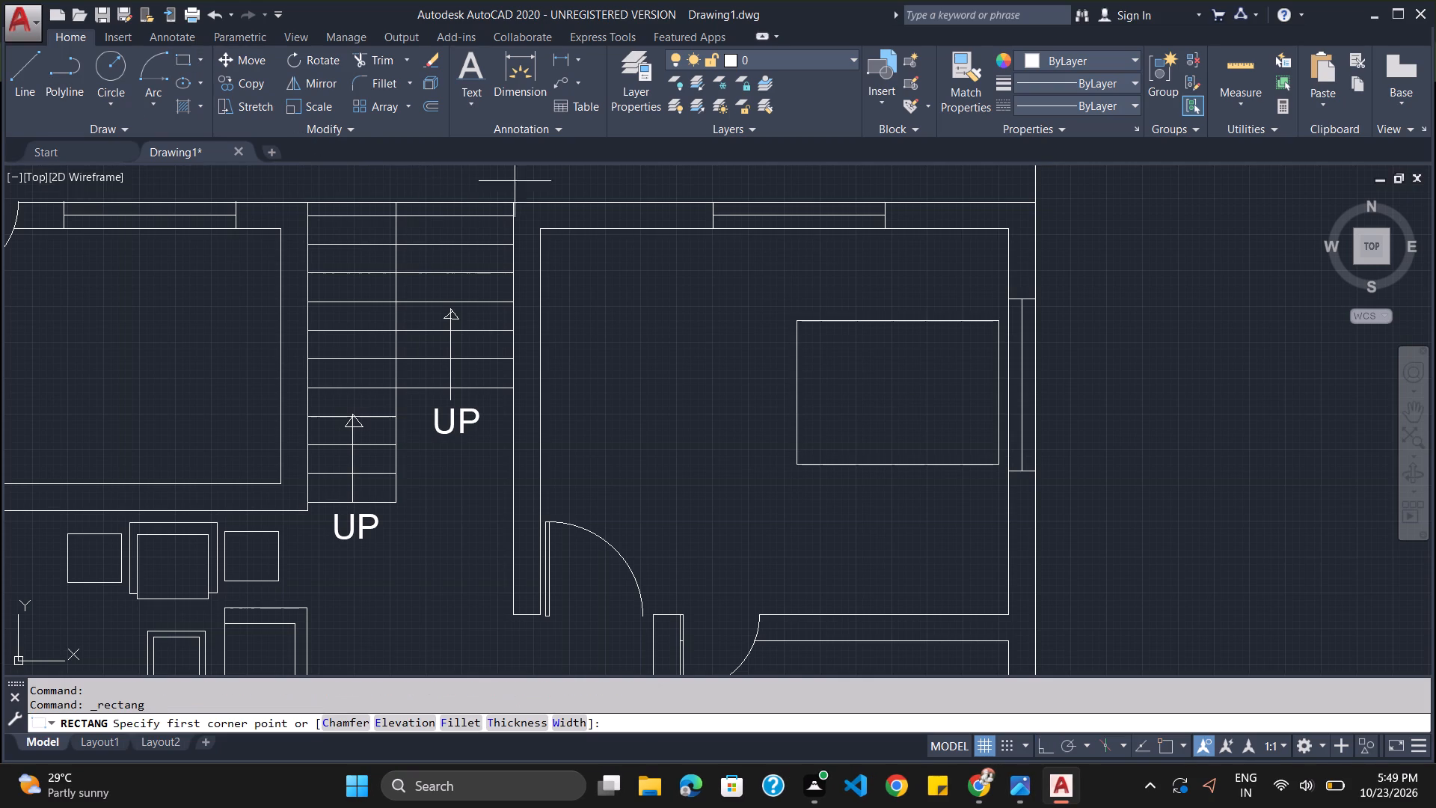
left_click(954, 465)
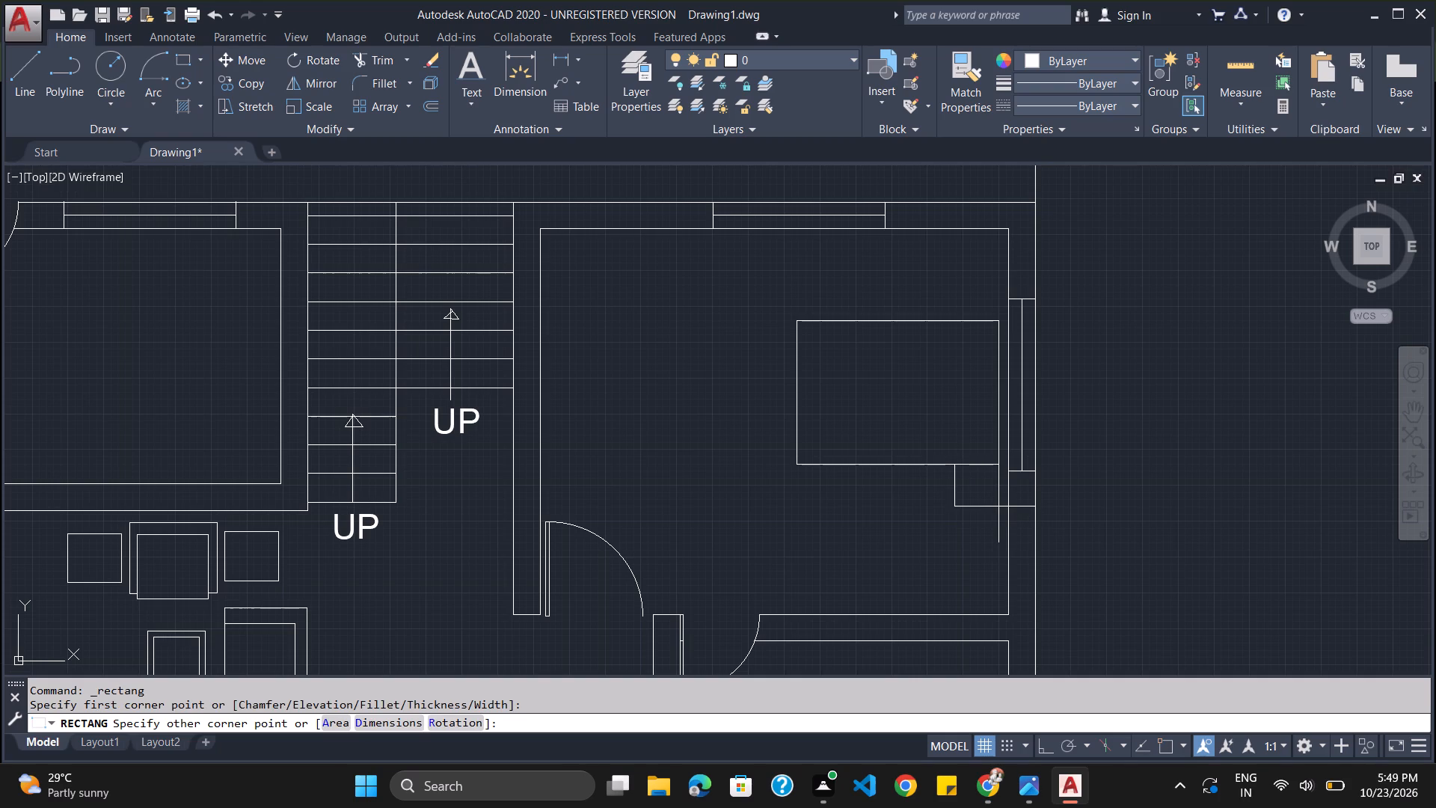
left_click(998, 506)
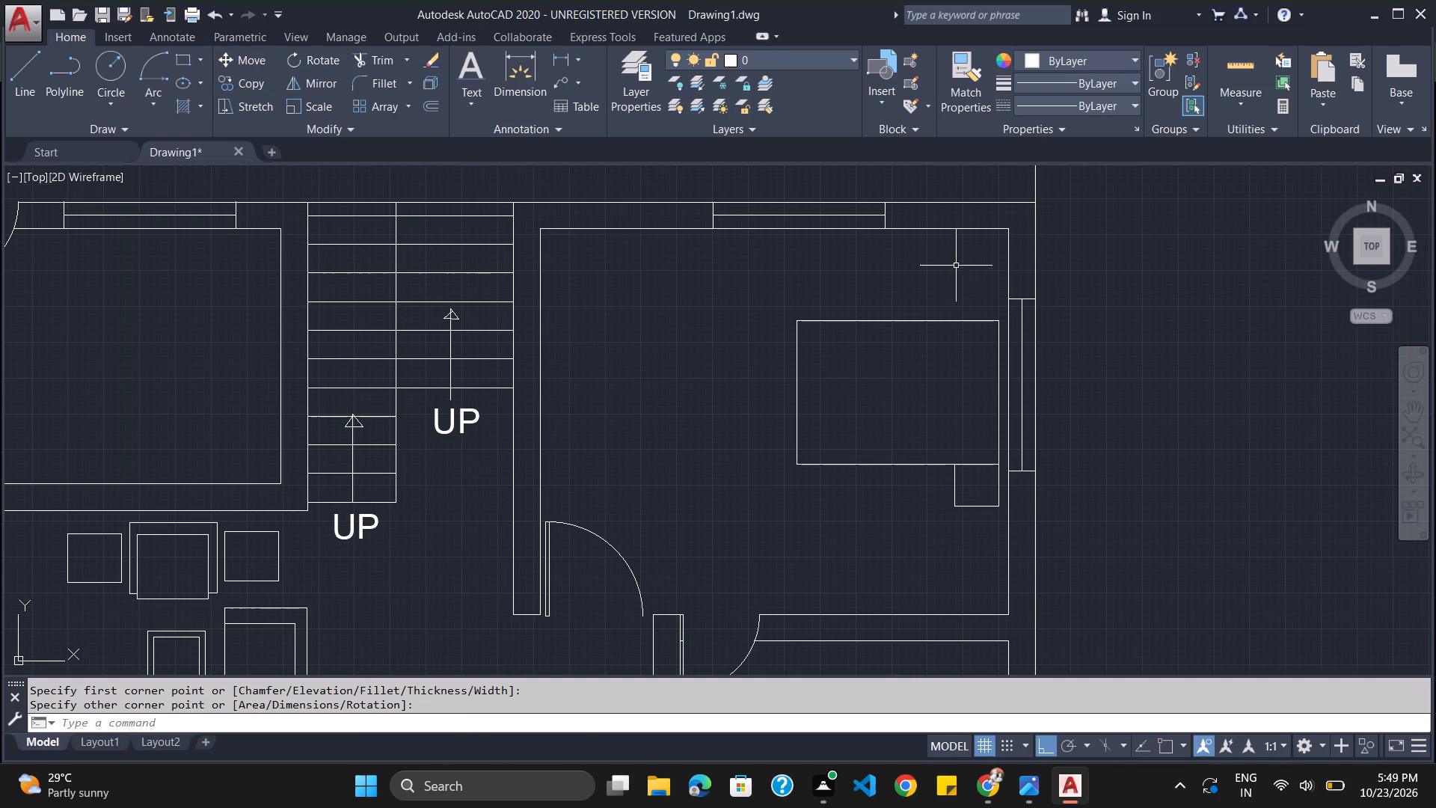
Copy the bedside table and paste it against the bed's north edge, near the bed's east end.
left_click(176, 60)
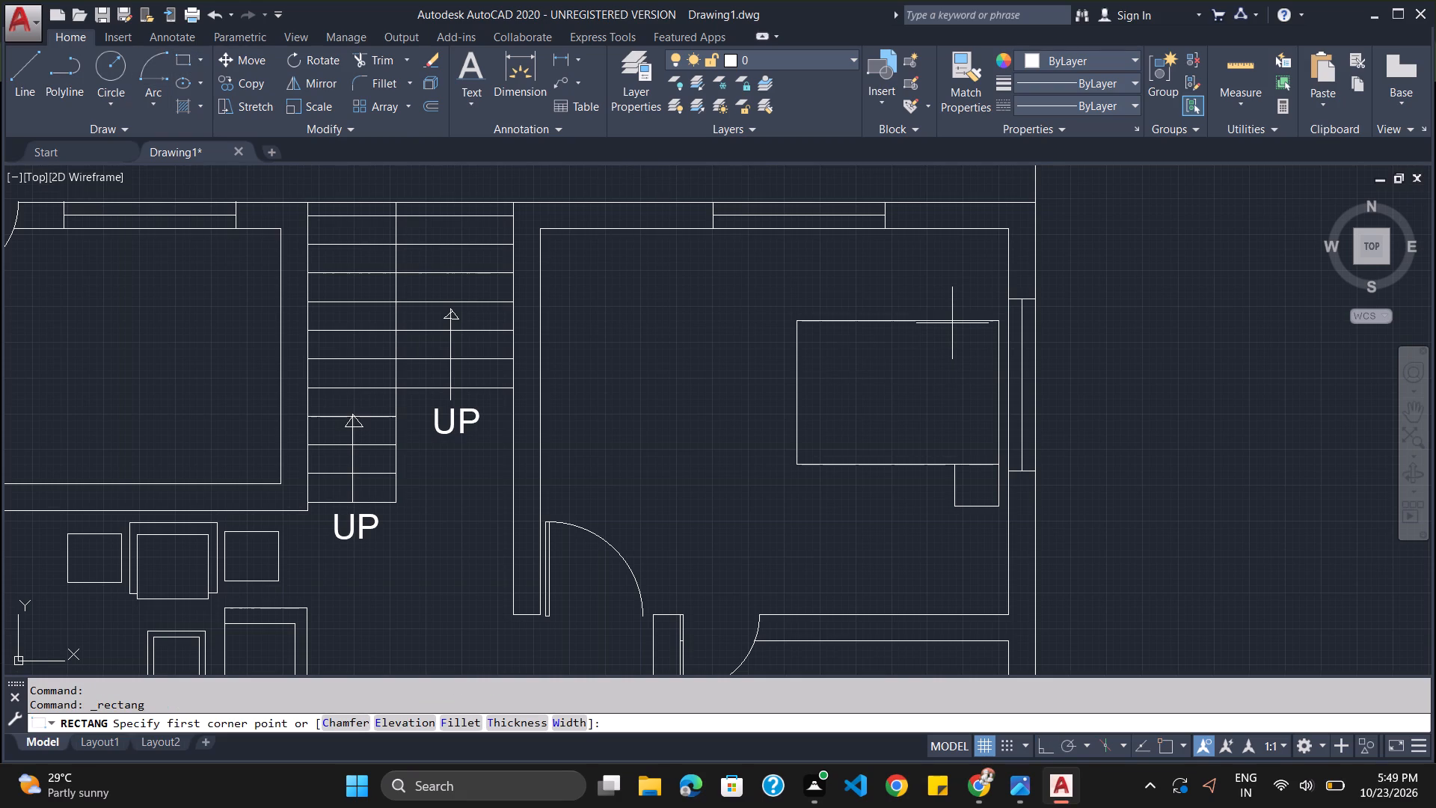
key("Escape")
left_click(966, 506)
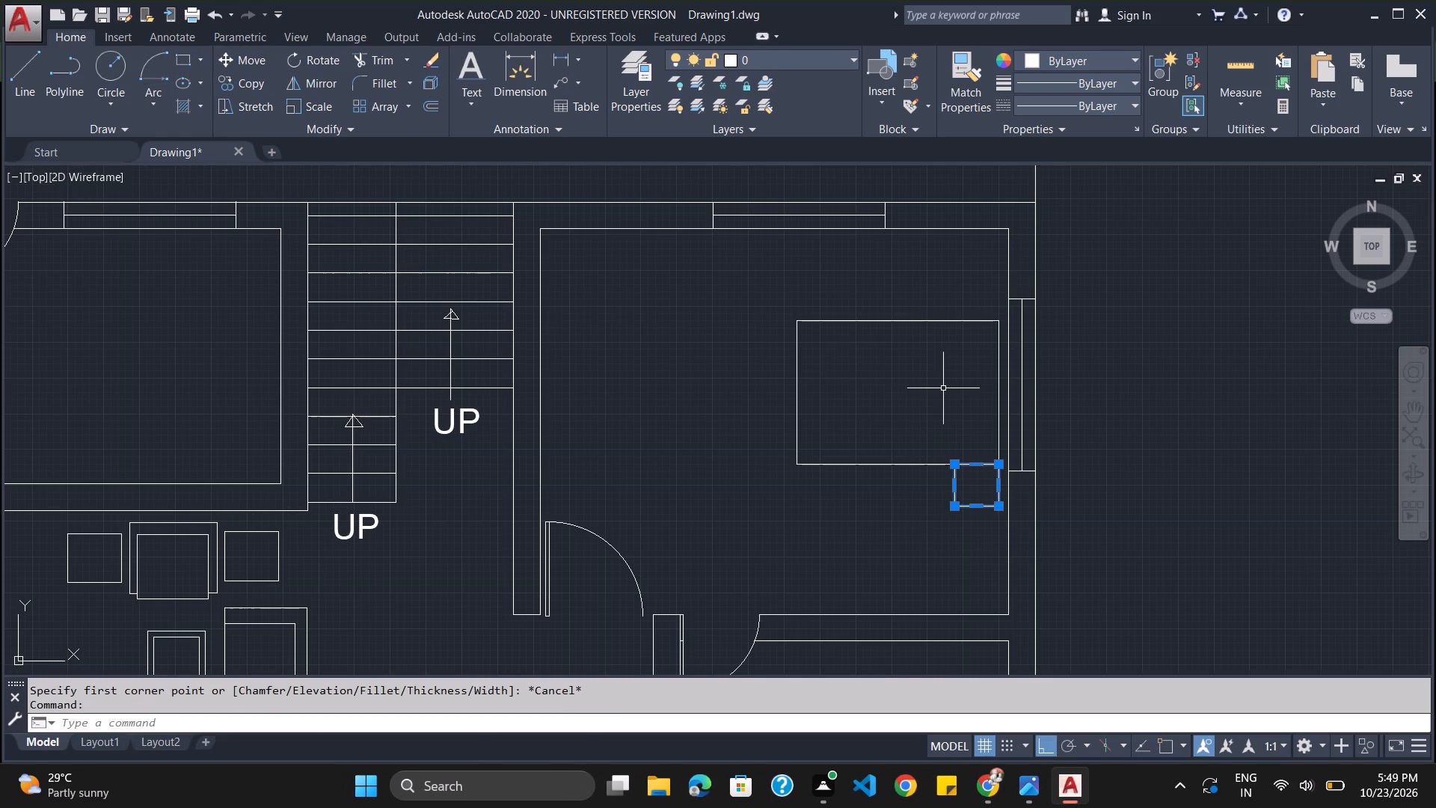
key("ctrl+c")
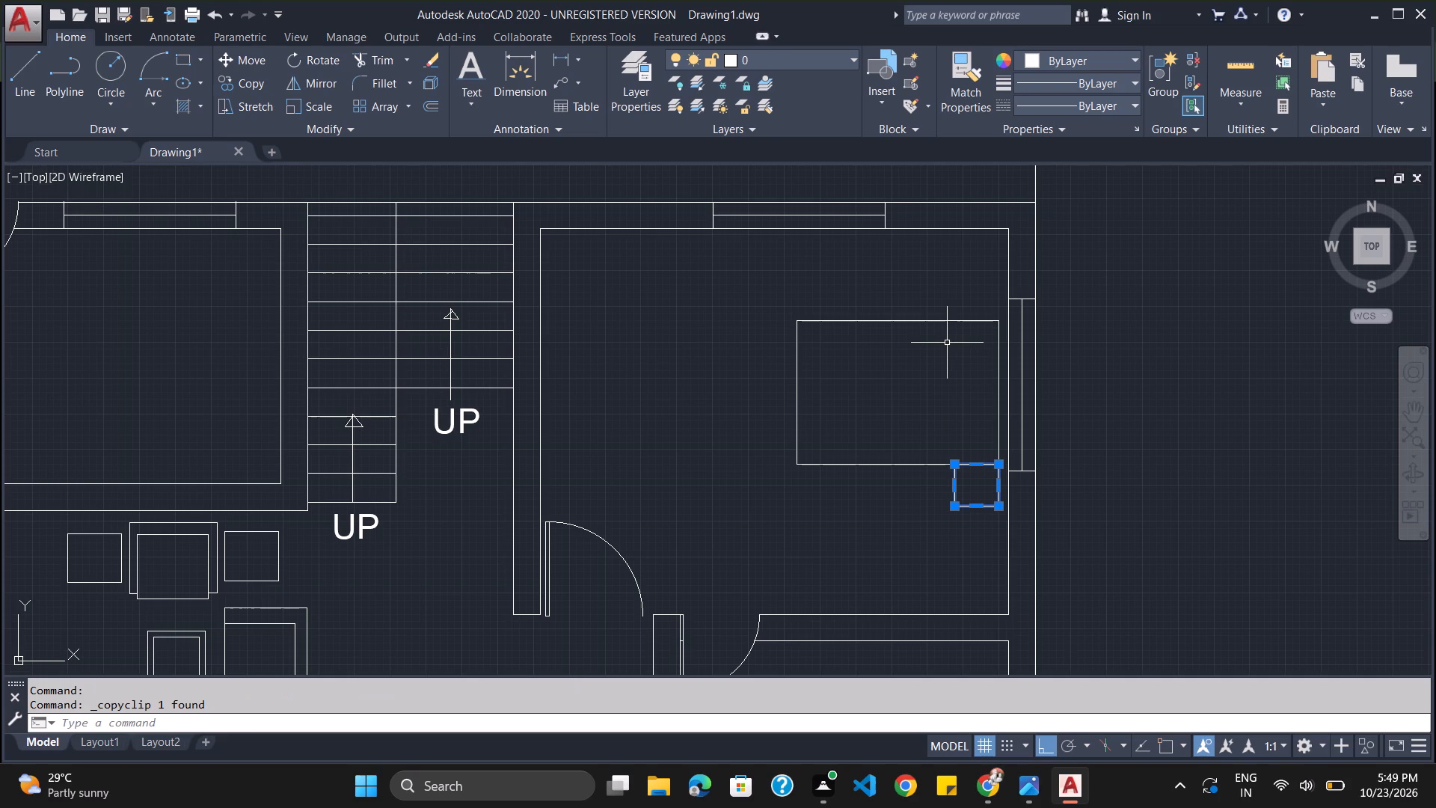
key("ctrl+v")
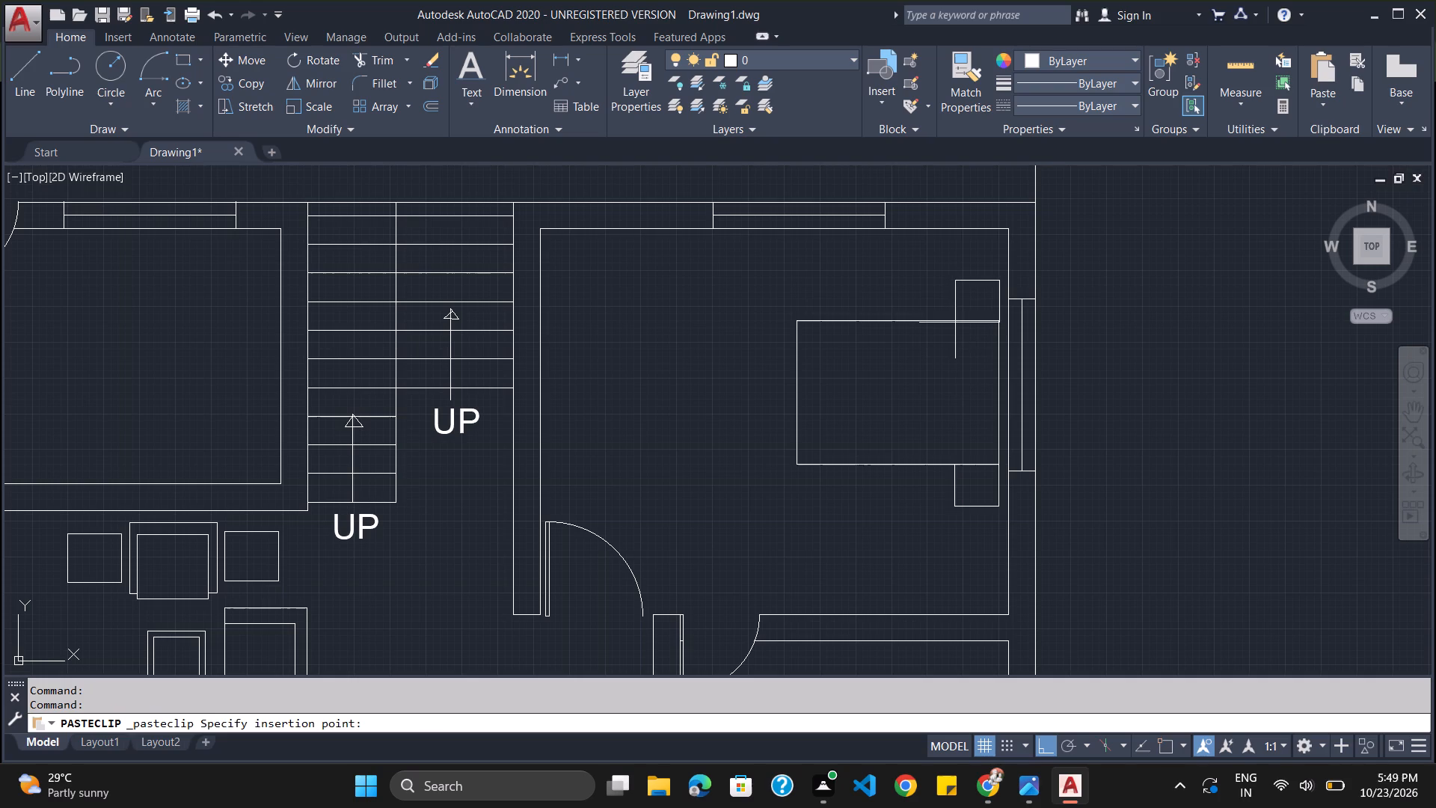
scroll(953, 322, "up", 4)
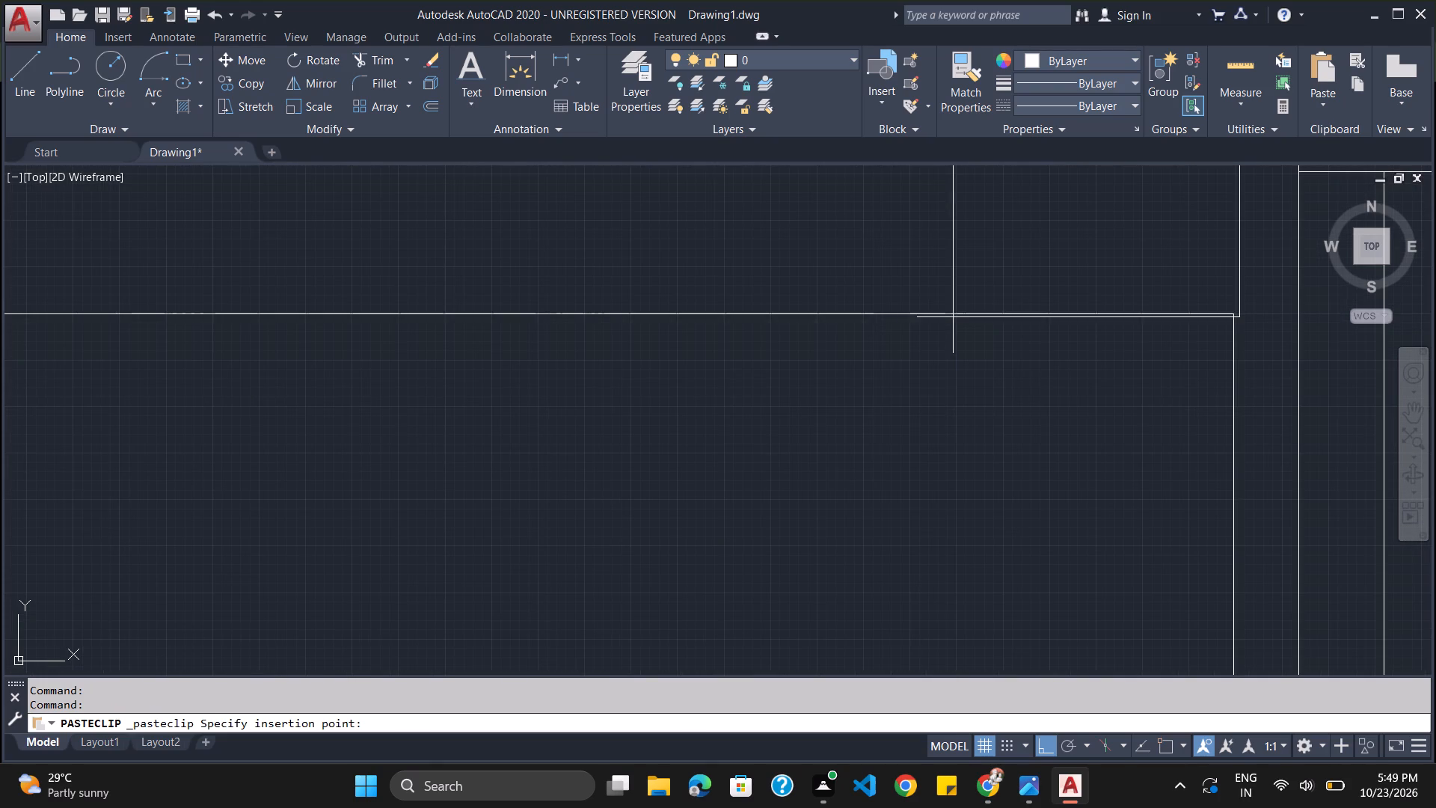
left_click(953, 314)
scroll(1059, 310, "down", 2)
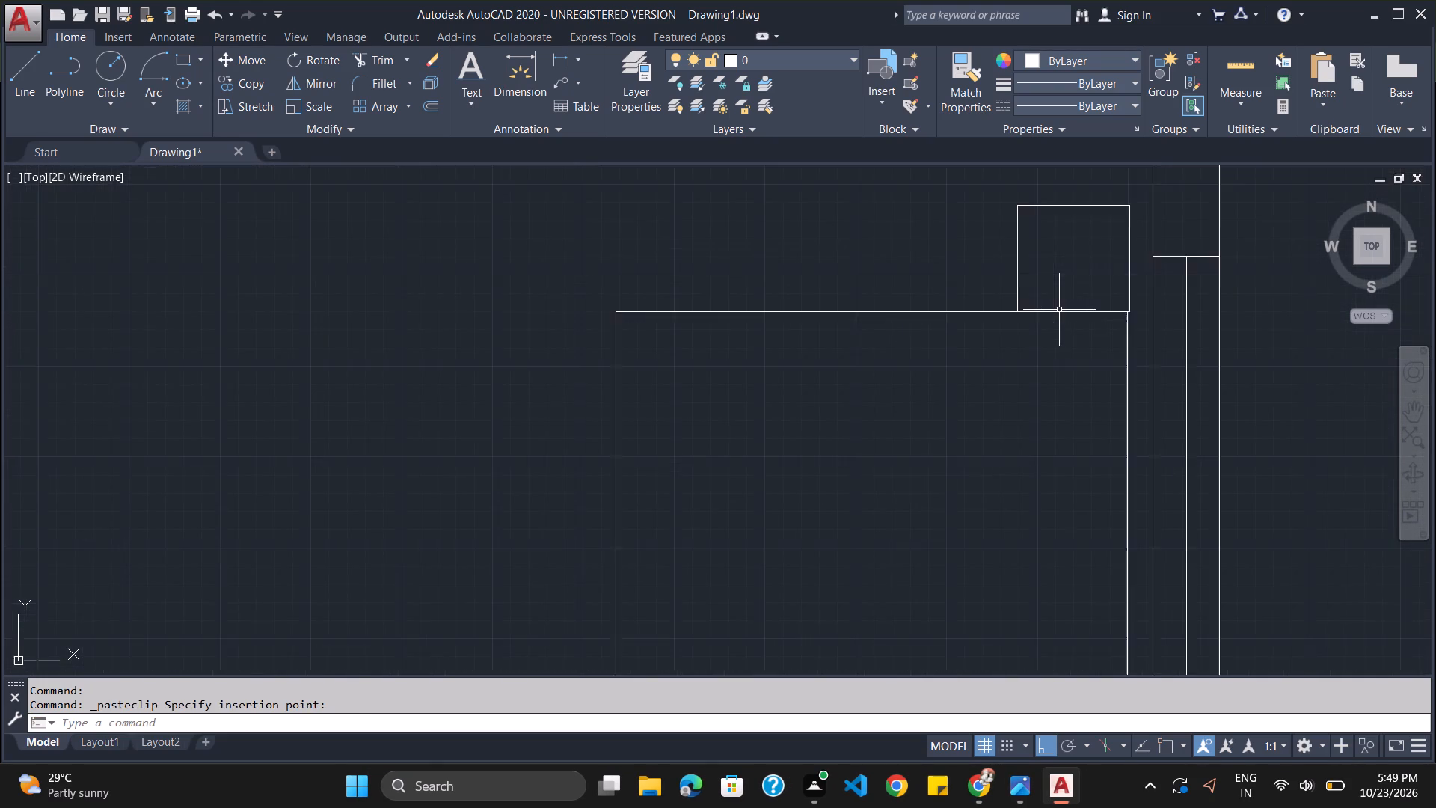
scroll(1059, 310, "down", 2)
scroll(1080, 350, "up", 1)
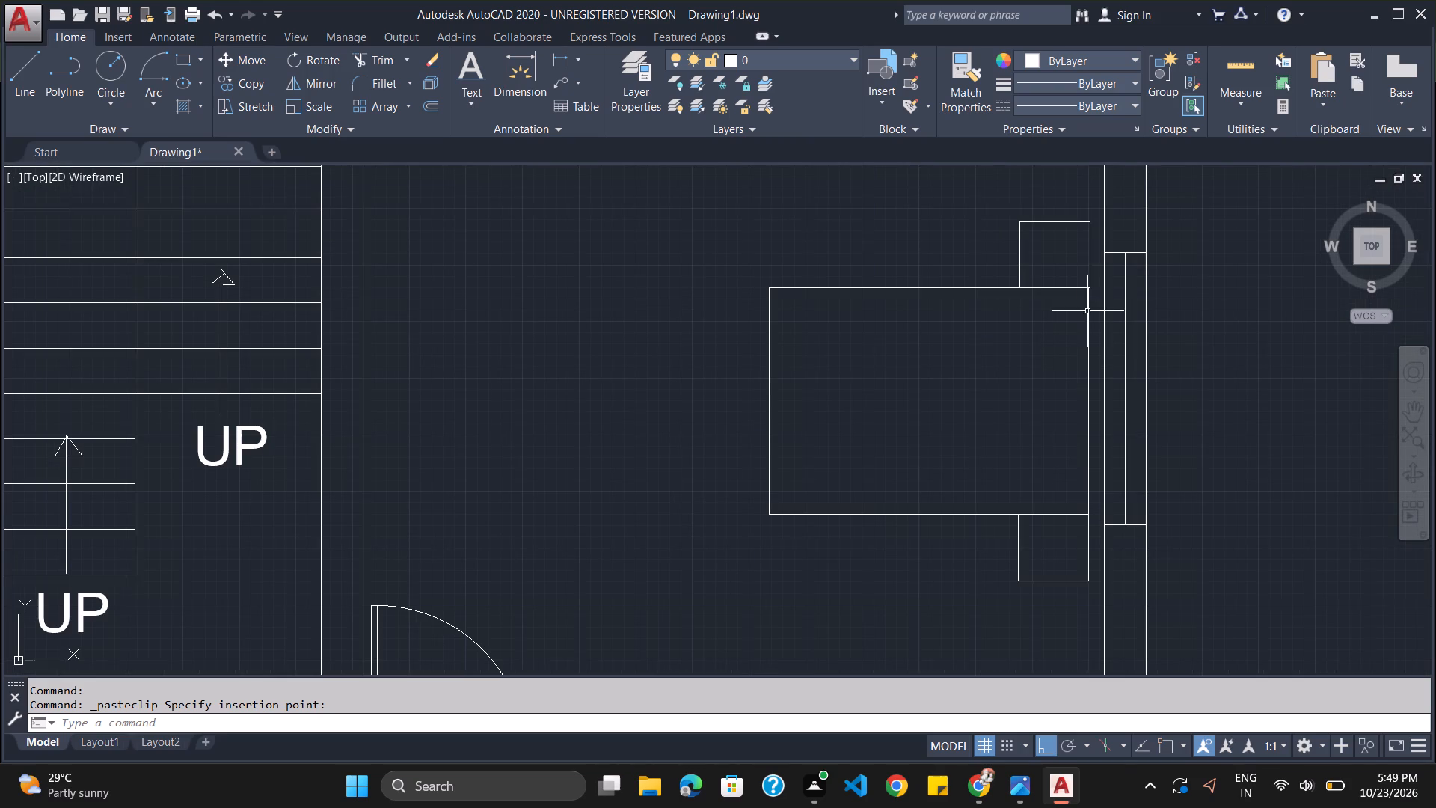
Undo the north bedside table's placement and paste it again against the bed's north edge, flush with the bed's east end.
scroll(1082, 285, "up", 1)
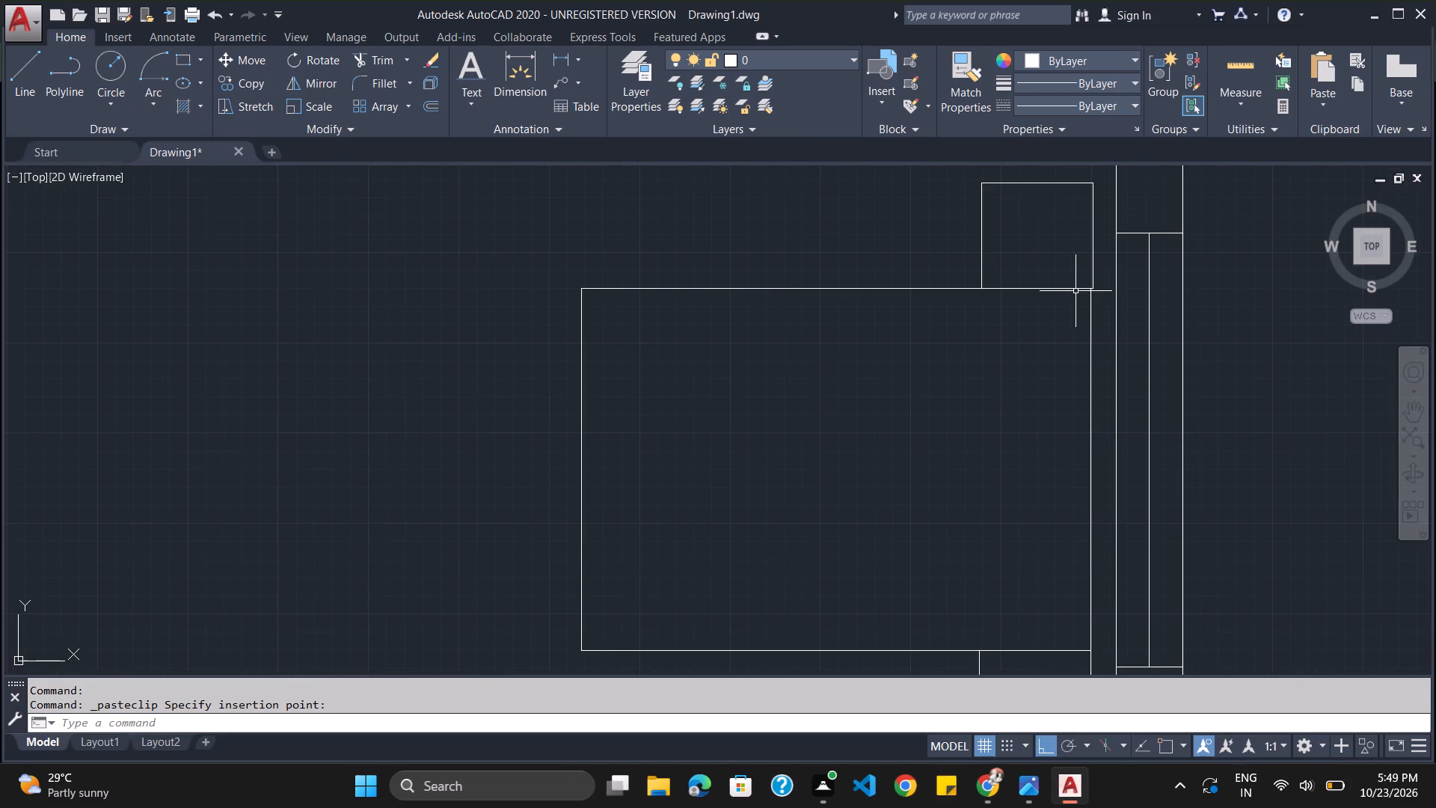
key("ctrl+z")
key("ctrl+z")
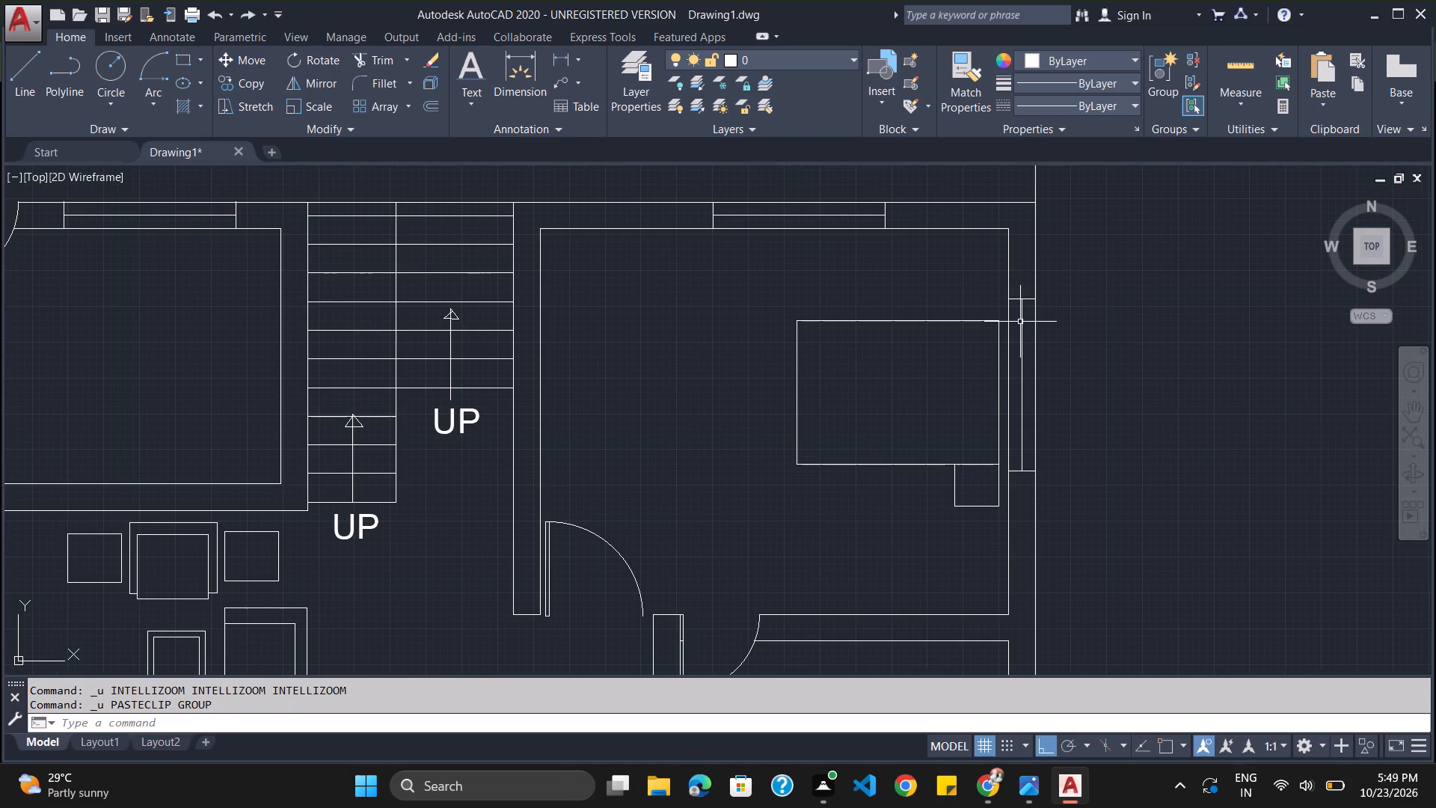
key("ctrl+v")
scroll(973, 325, "up", 2)
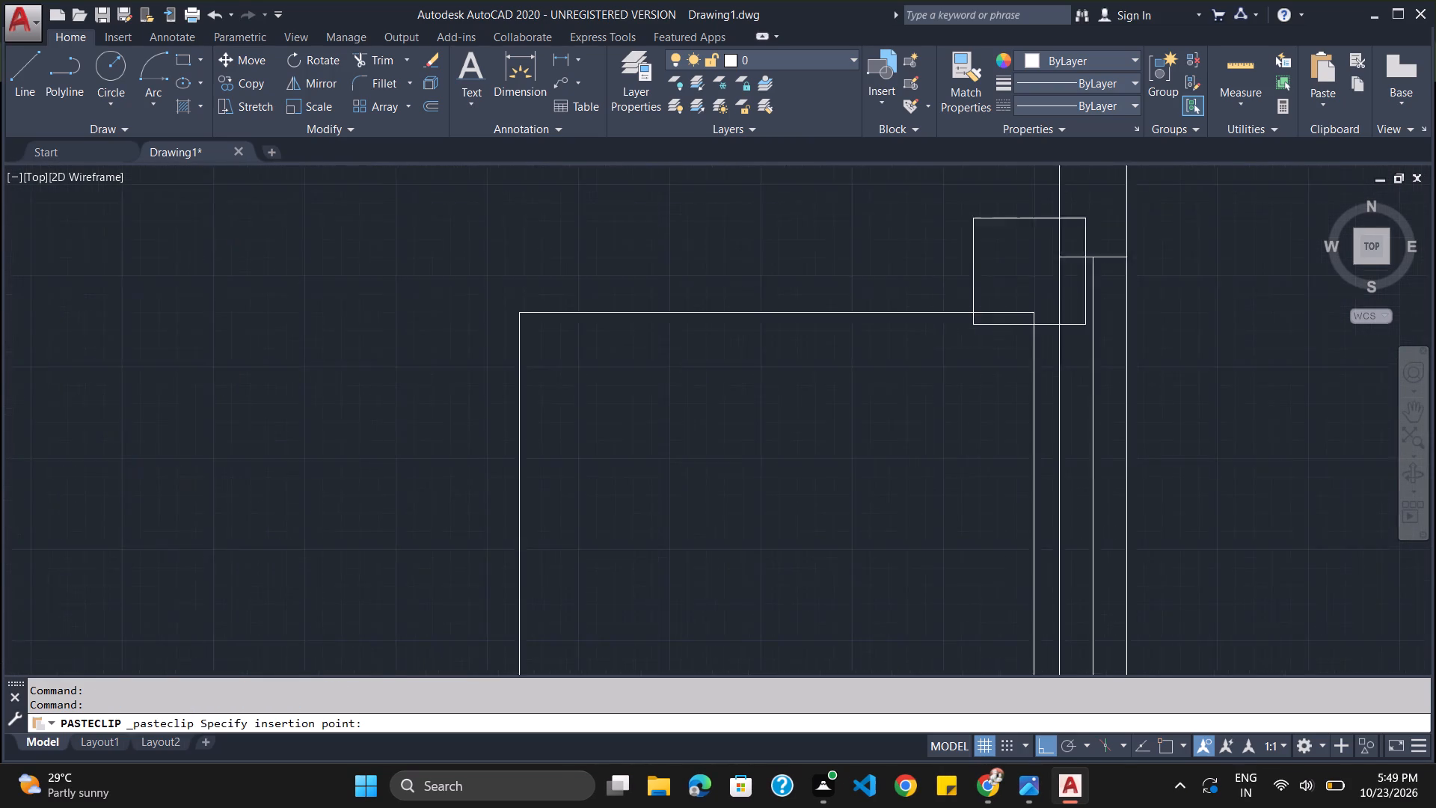
scroll(973, 325, "up", 2)
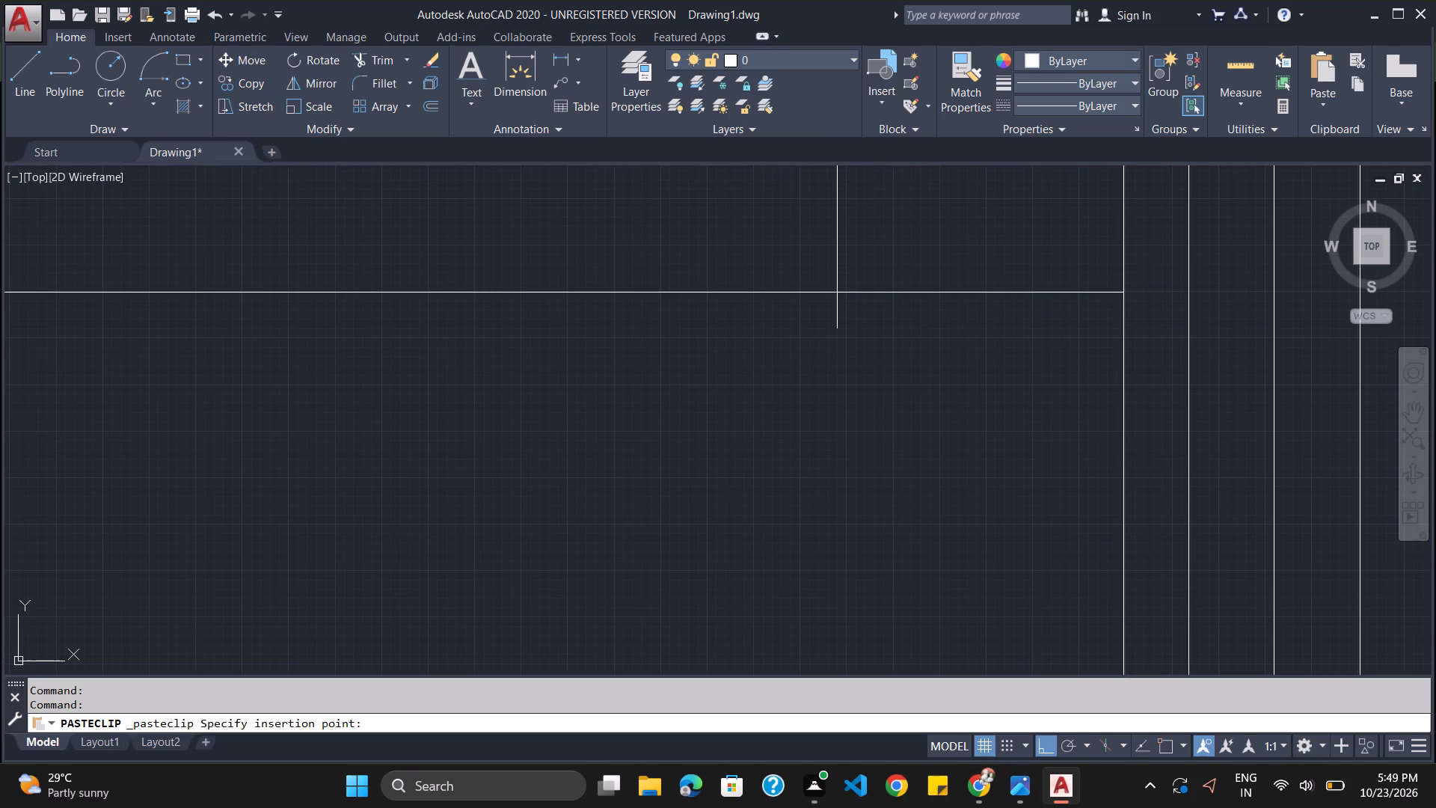
left_click(837, 293)
scroll(837, 294, "down", 4)
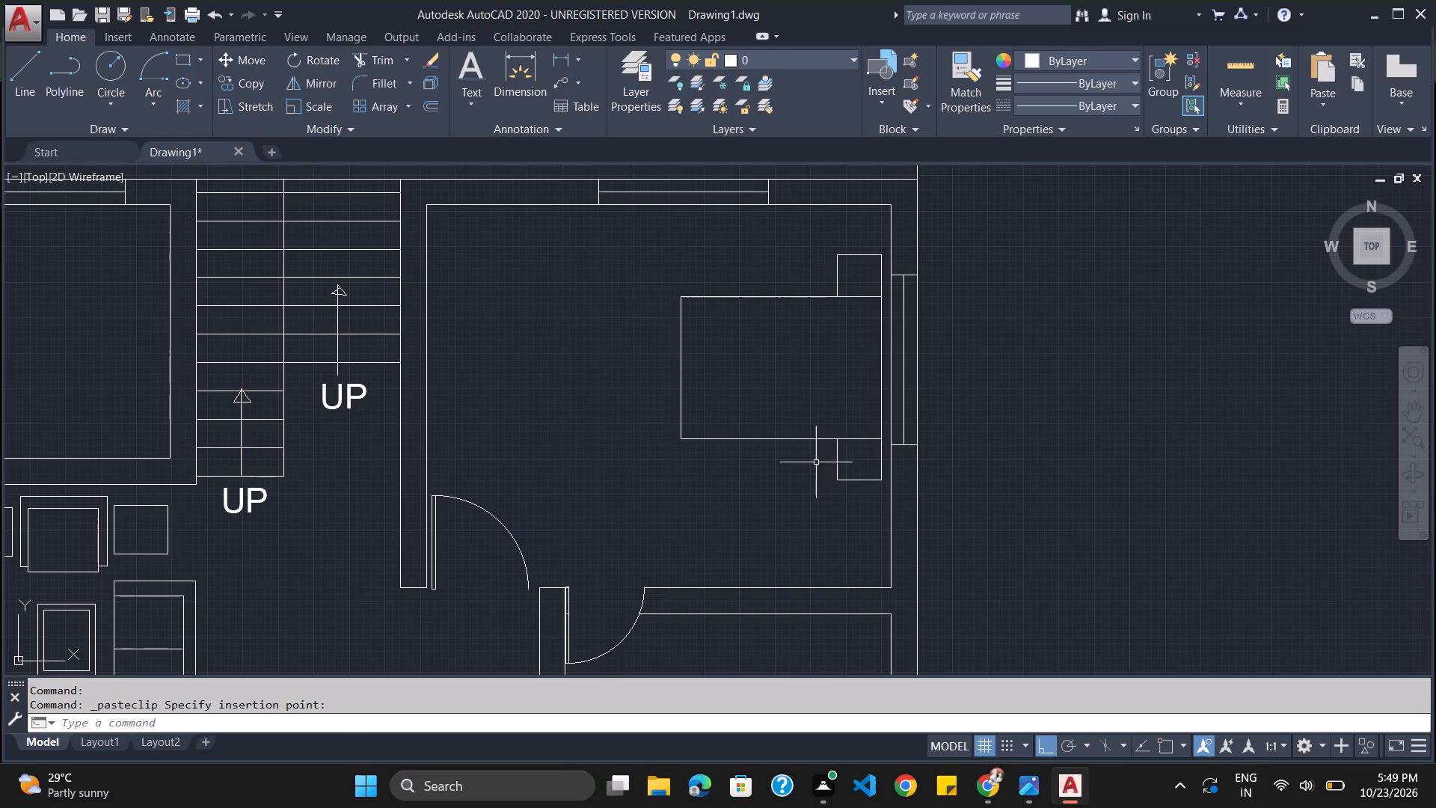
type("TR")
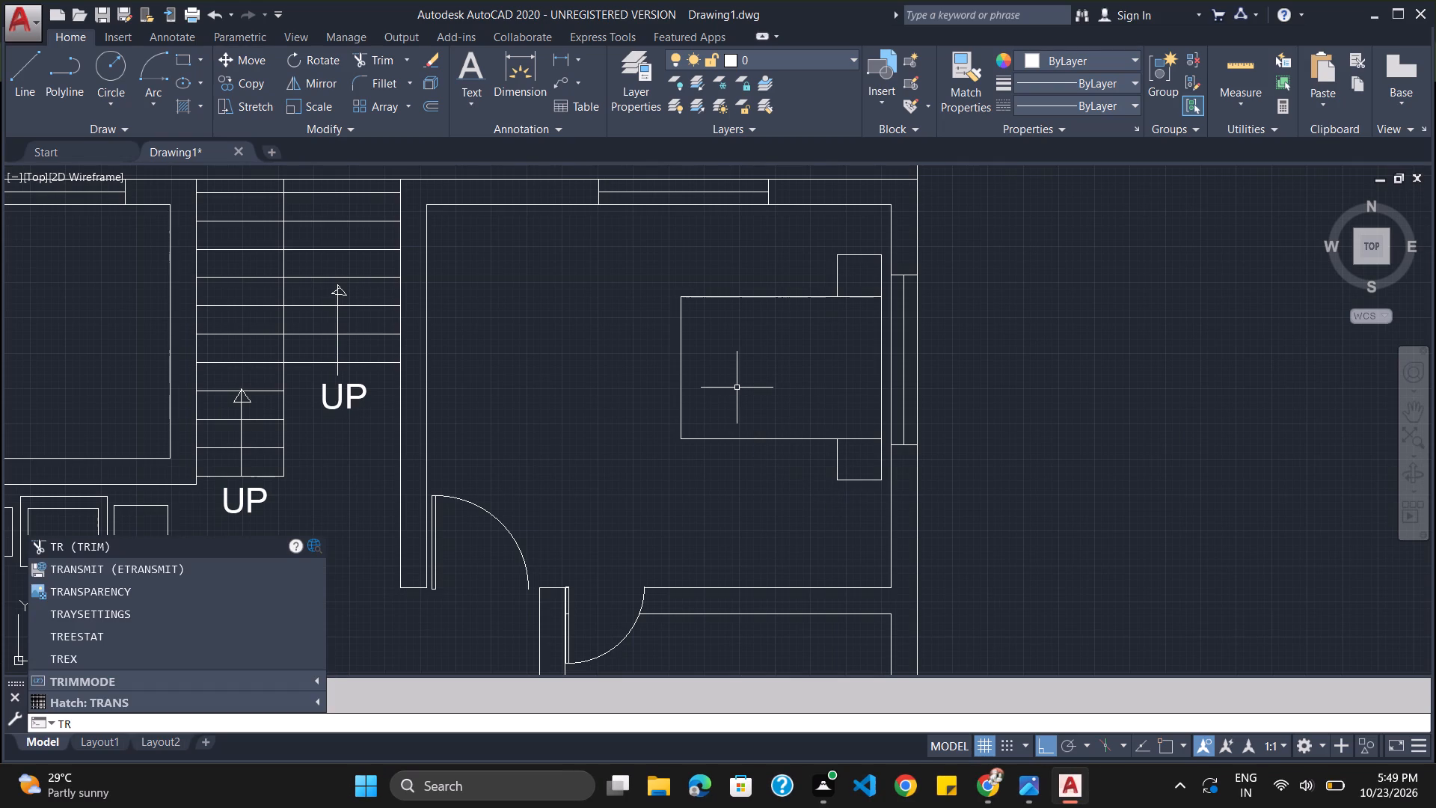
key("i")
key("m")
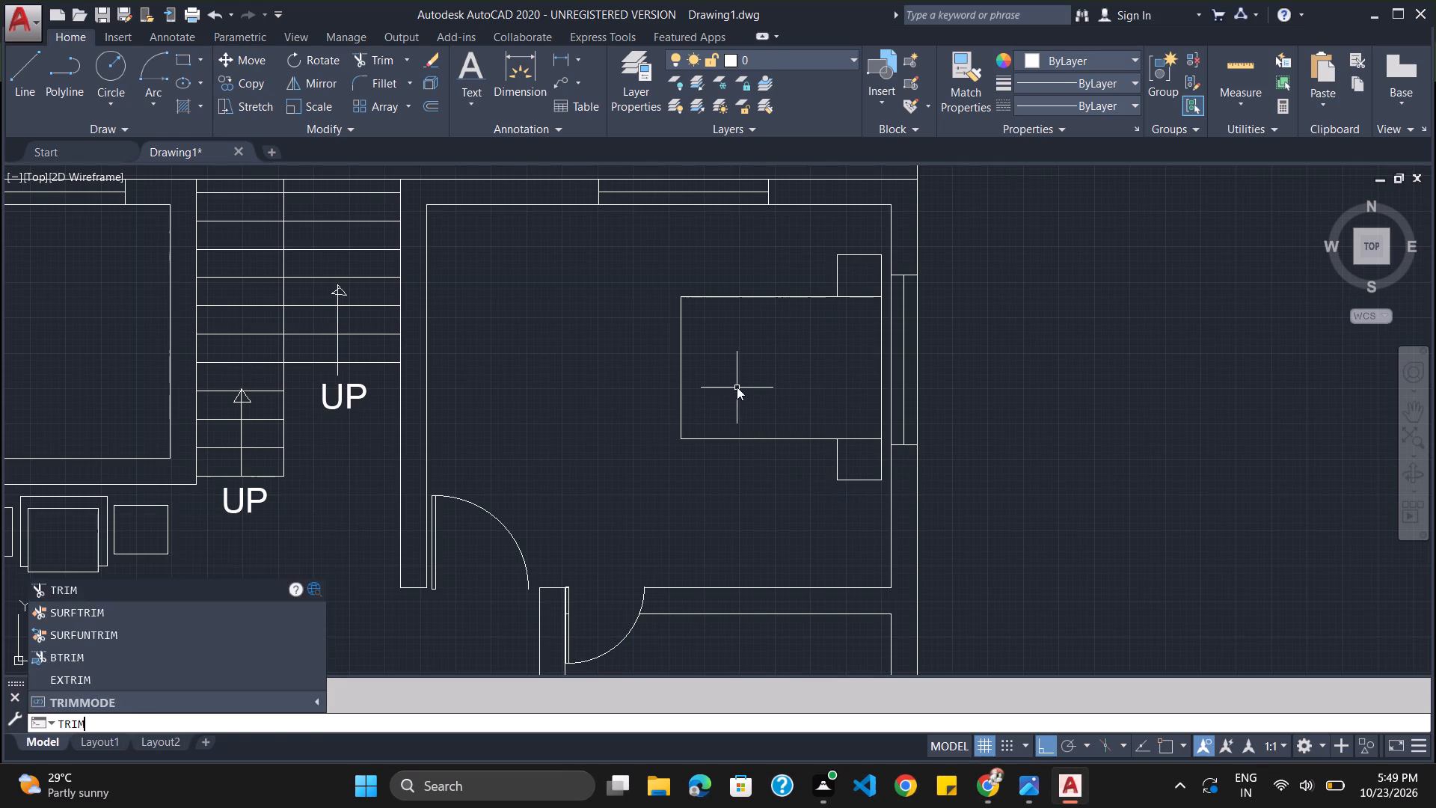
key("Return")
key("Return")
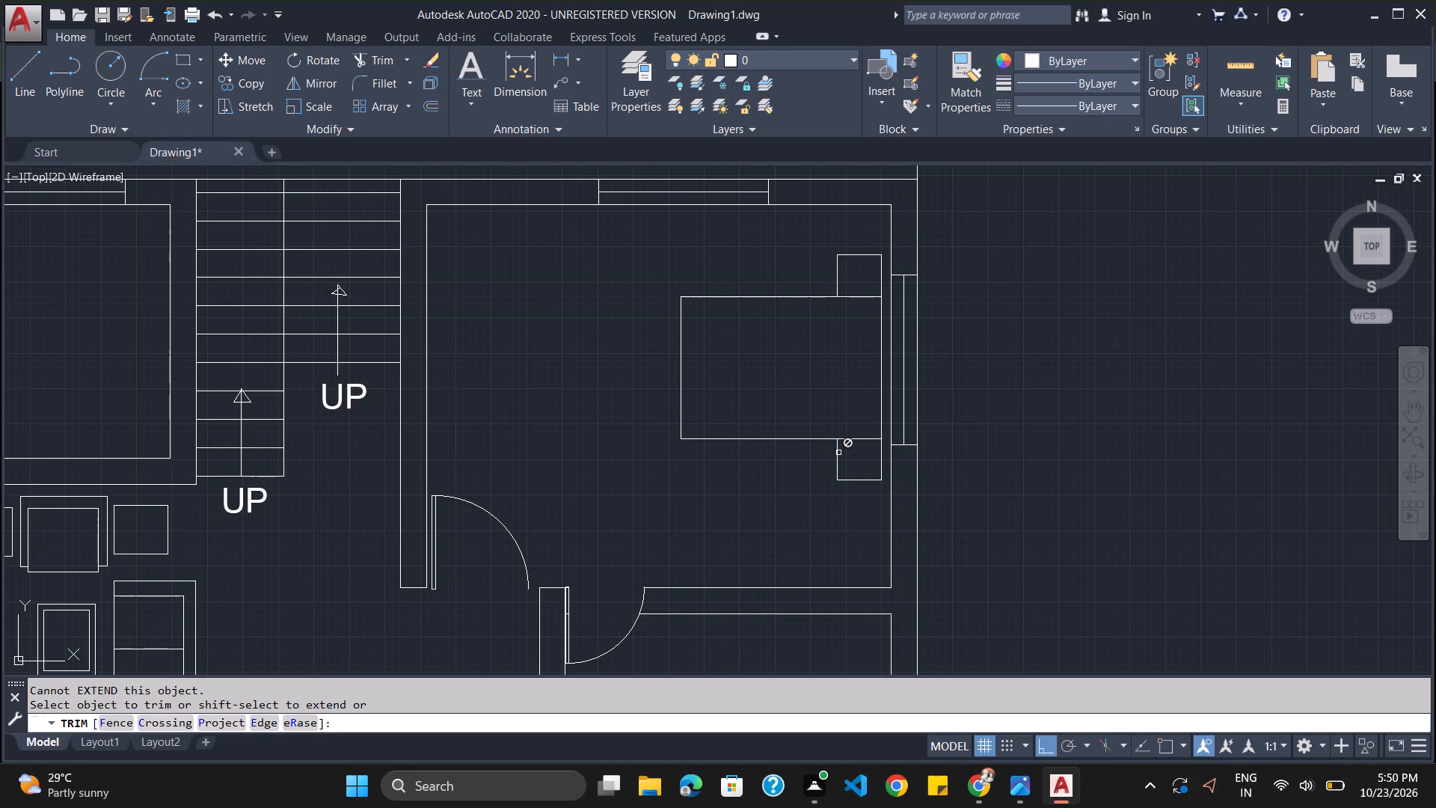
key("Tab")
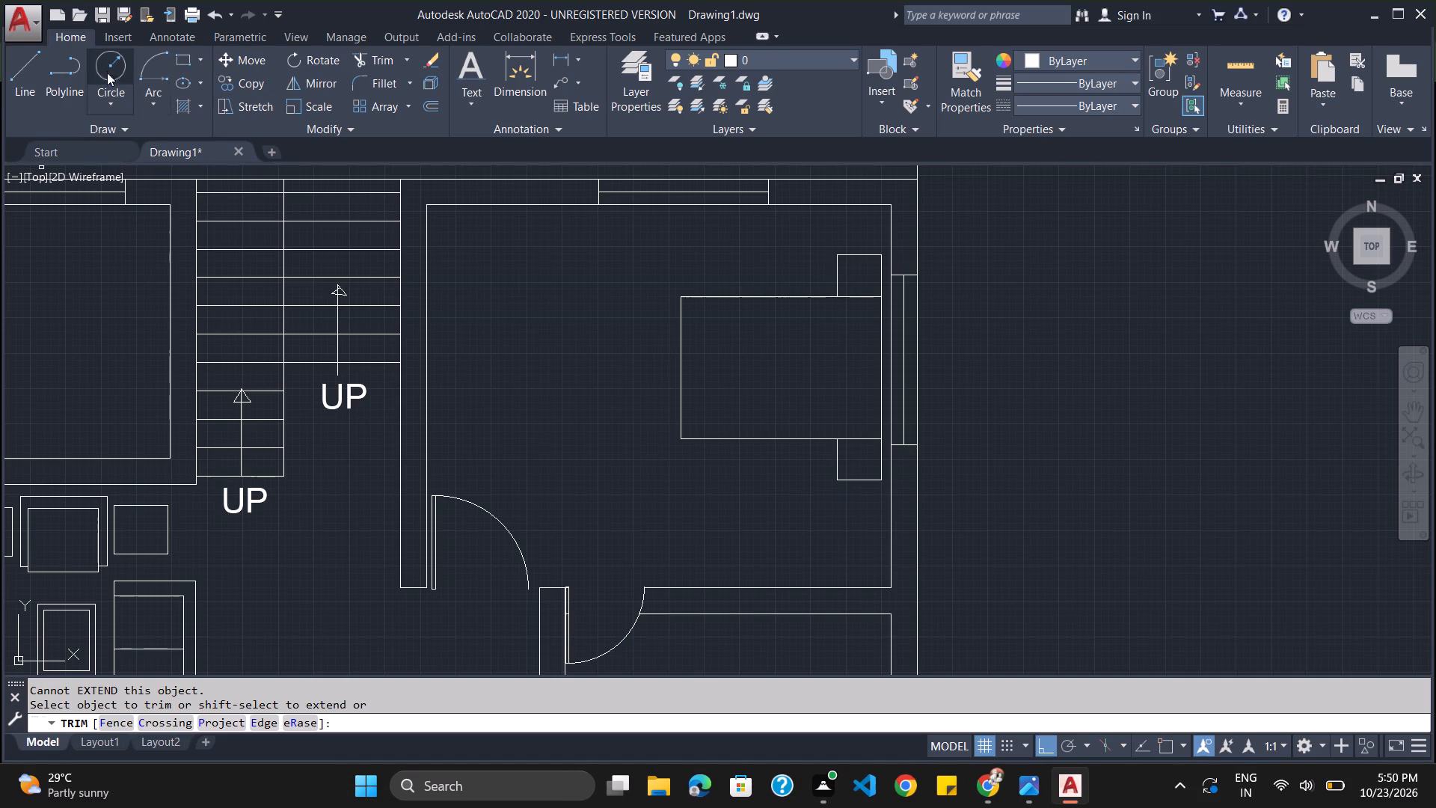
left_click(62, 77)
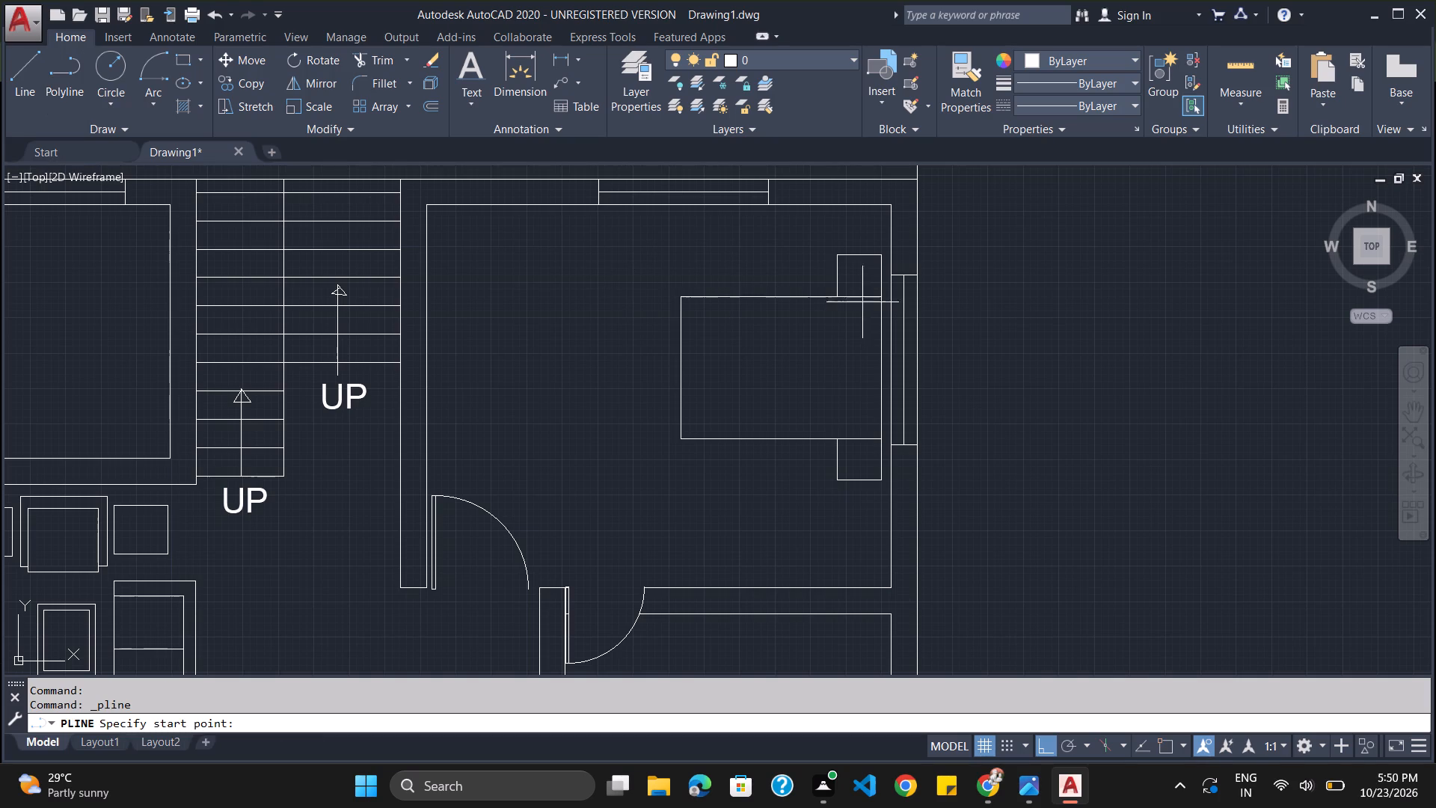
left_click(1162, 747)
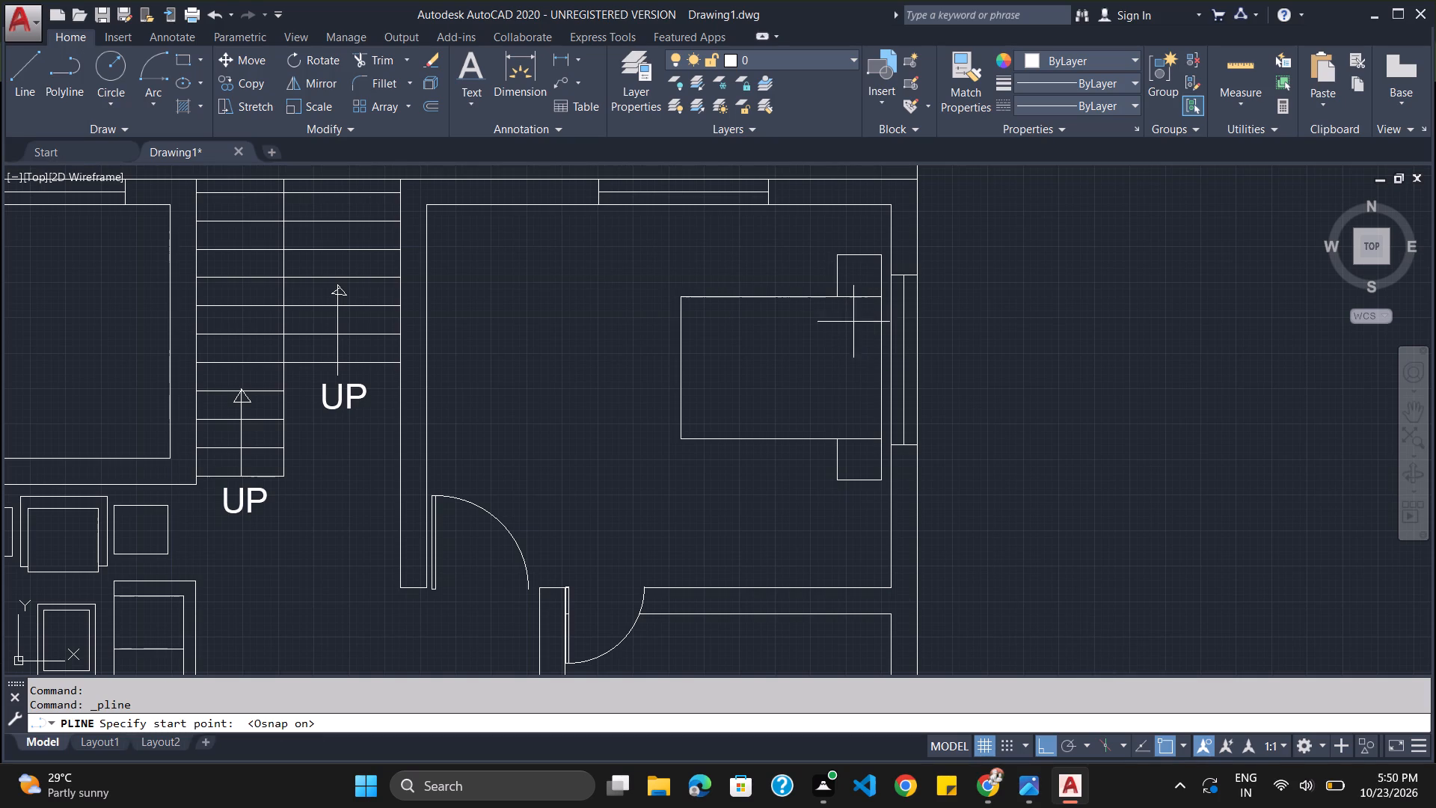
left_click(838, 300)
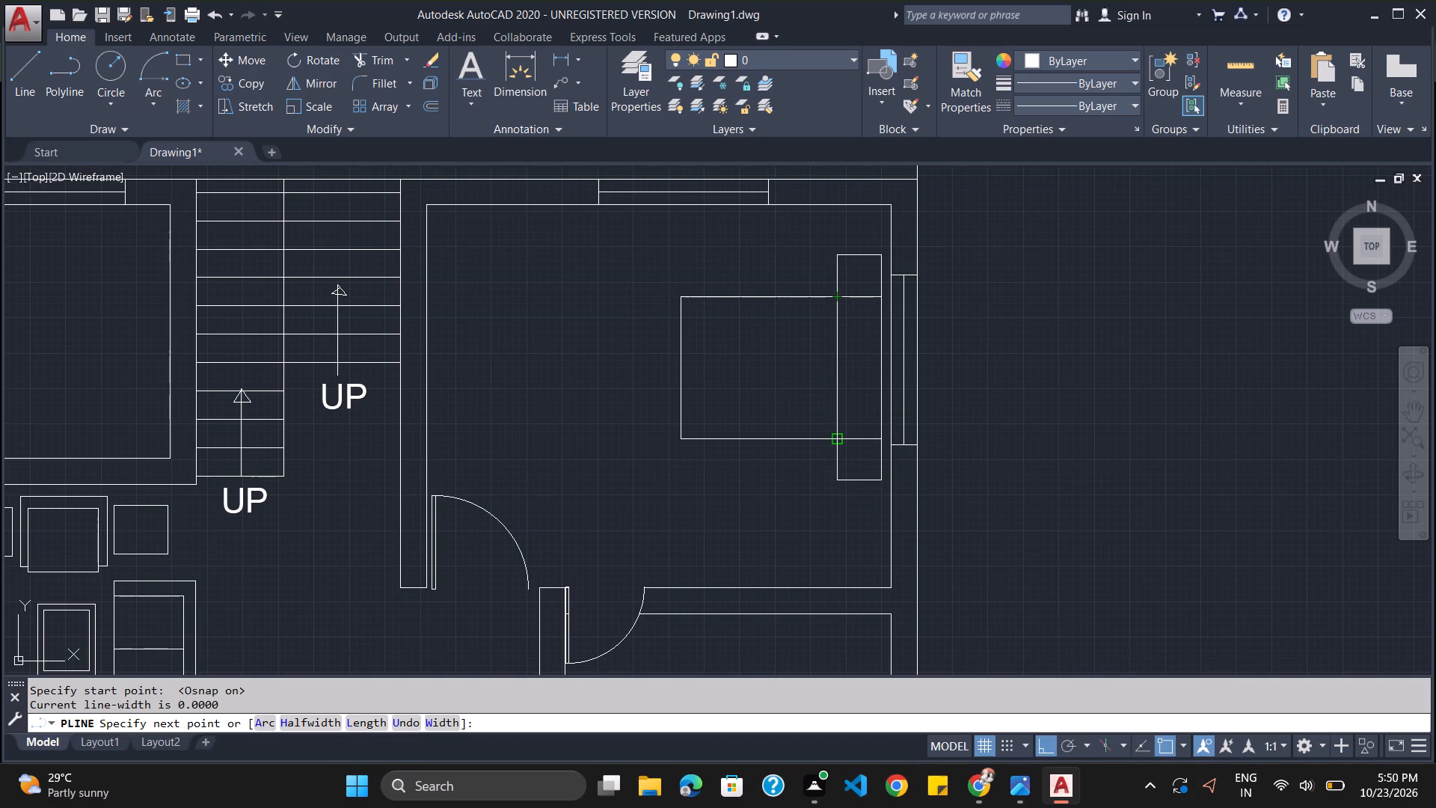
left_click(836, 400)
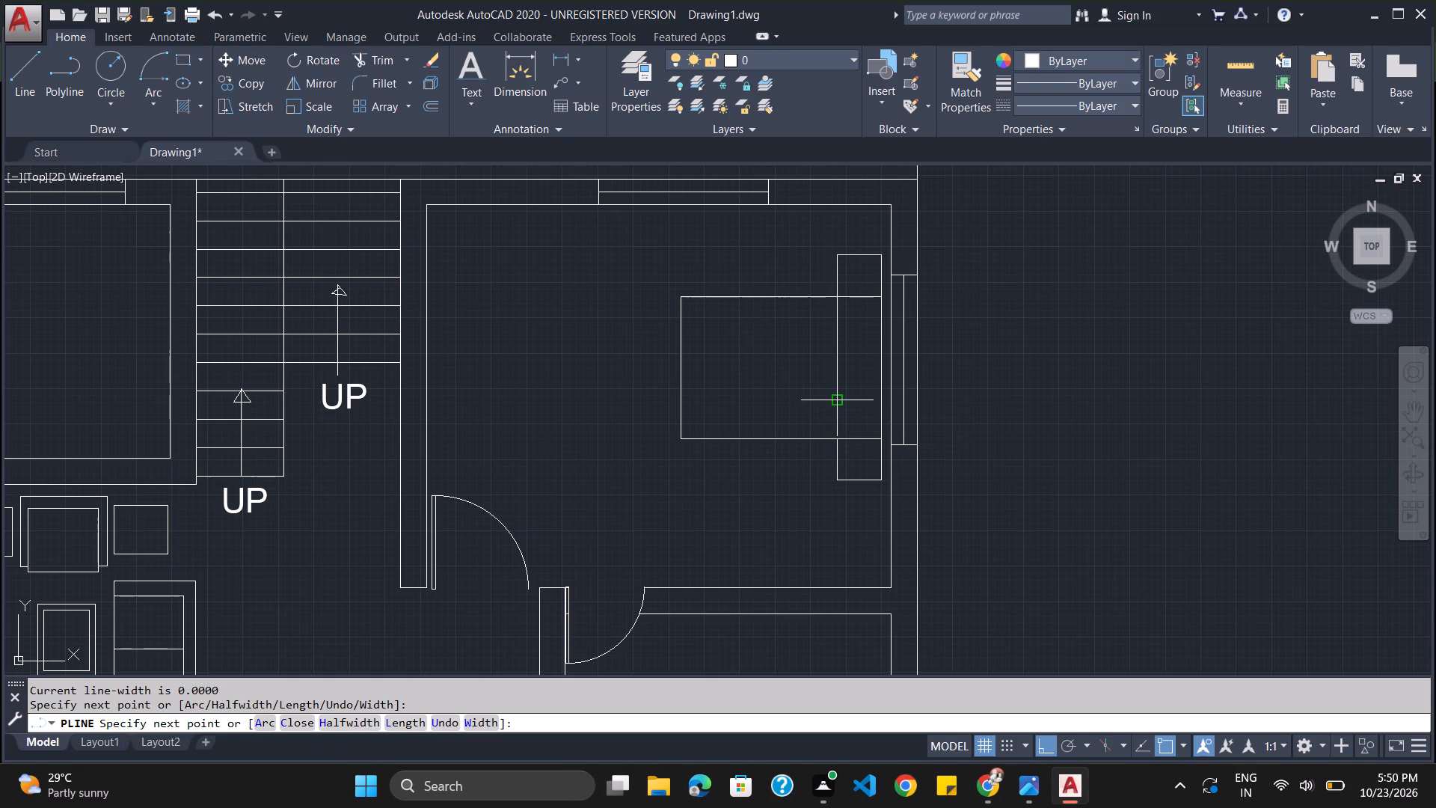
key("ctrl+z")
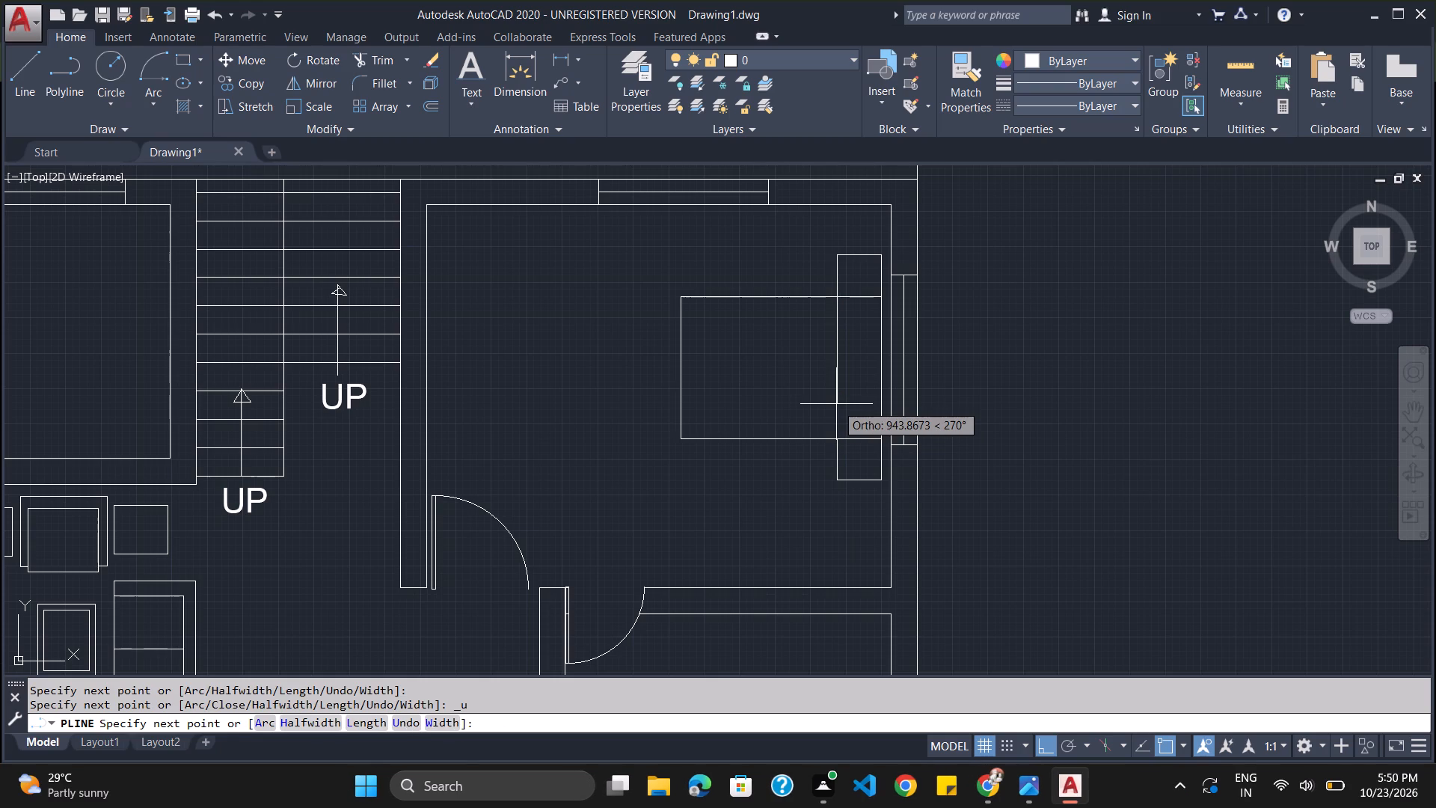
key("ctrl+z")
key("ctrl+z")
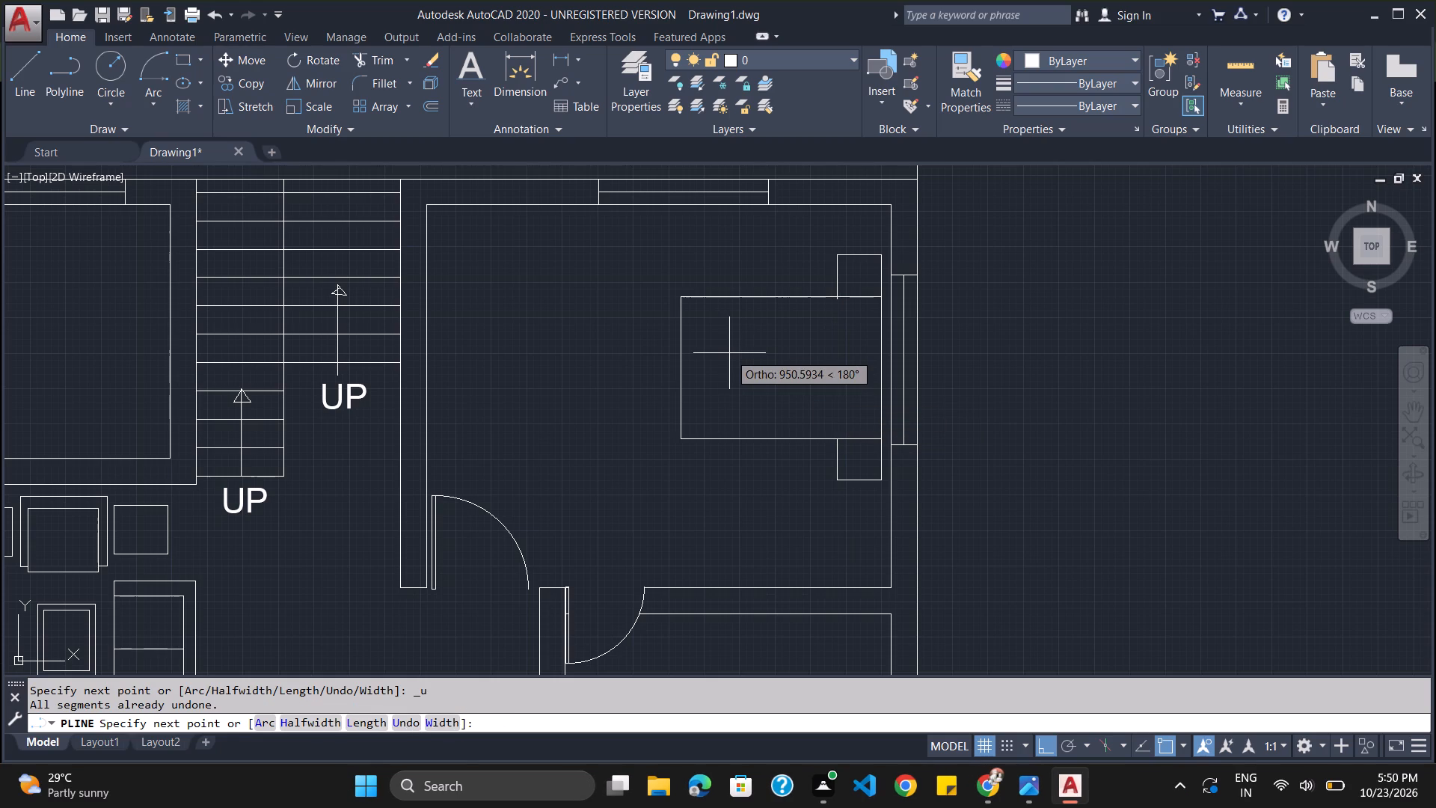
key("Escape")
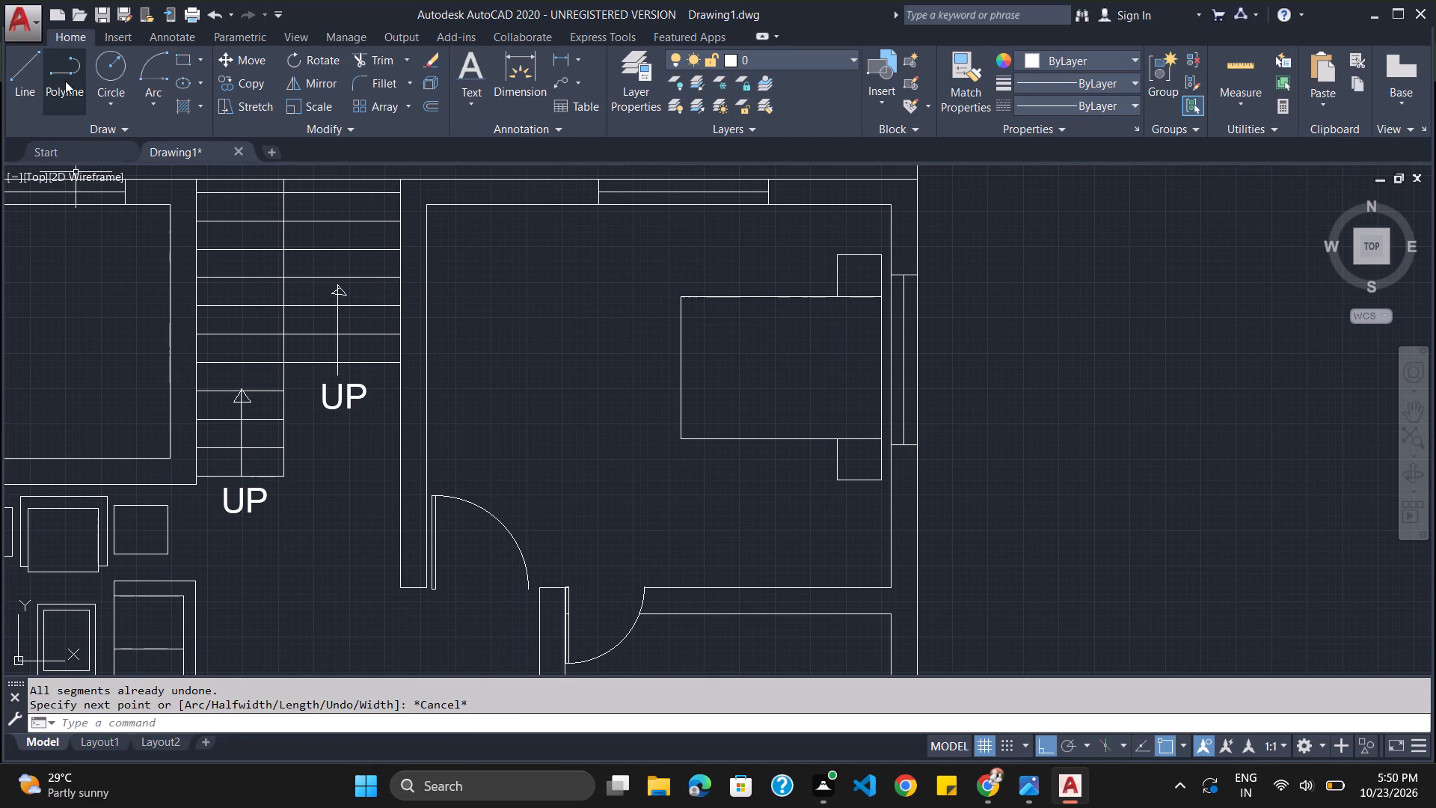
Draw a blanket polyline south across the bed from the north bedside table's southwest corner, ending in a triangular fold at the bed's south edge.
left_click(61, 72)
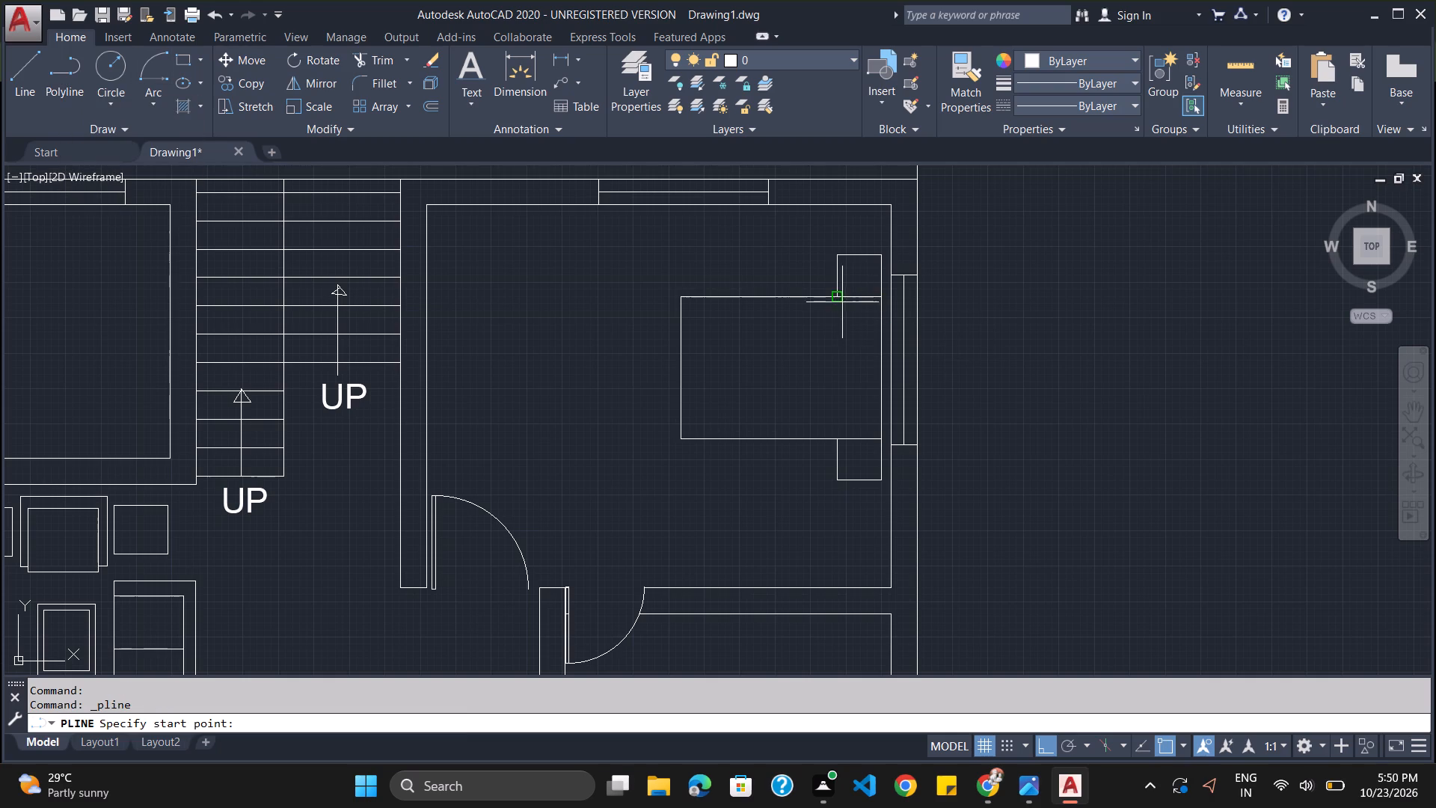
left_click(840, 300)
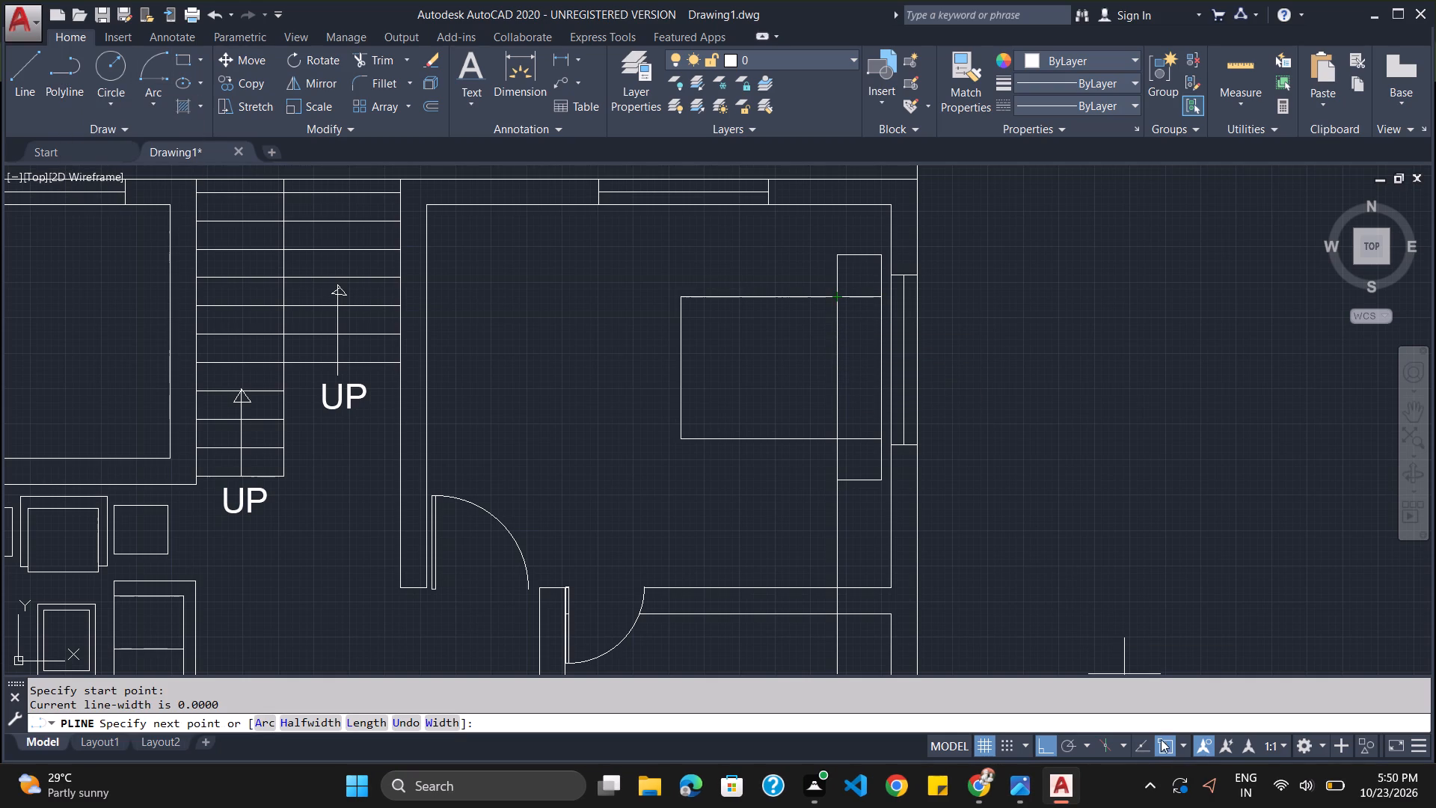
left_click(1167, 750)
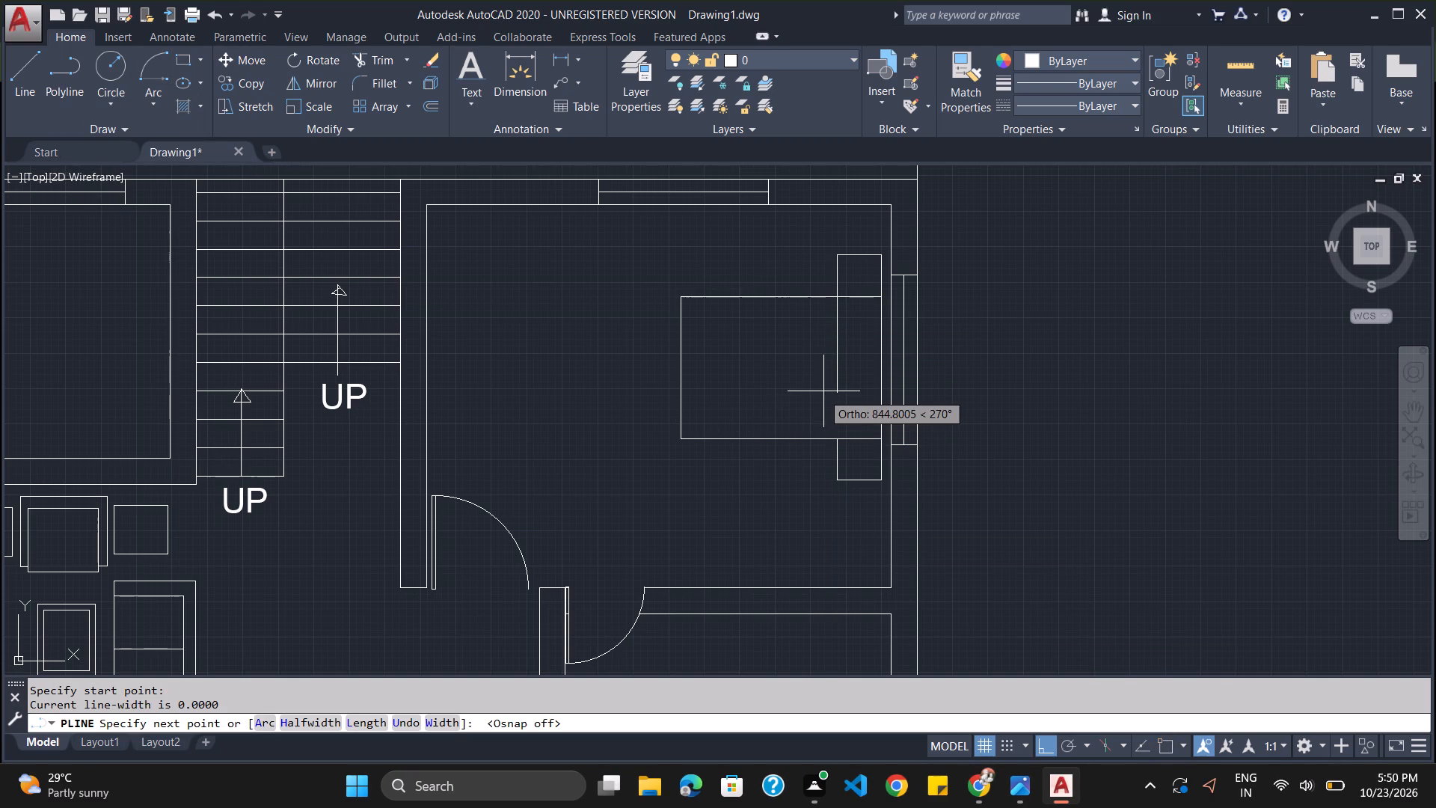
left_click(826, 400)
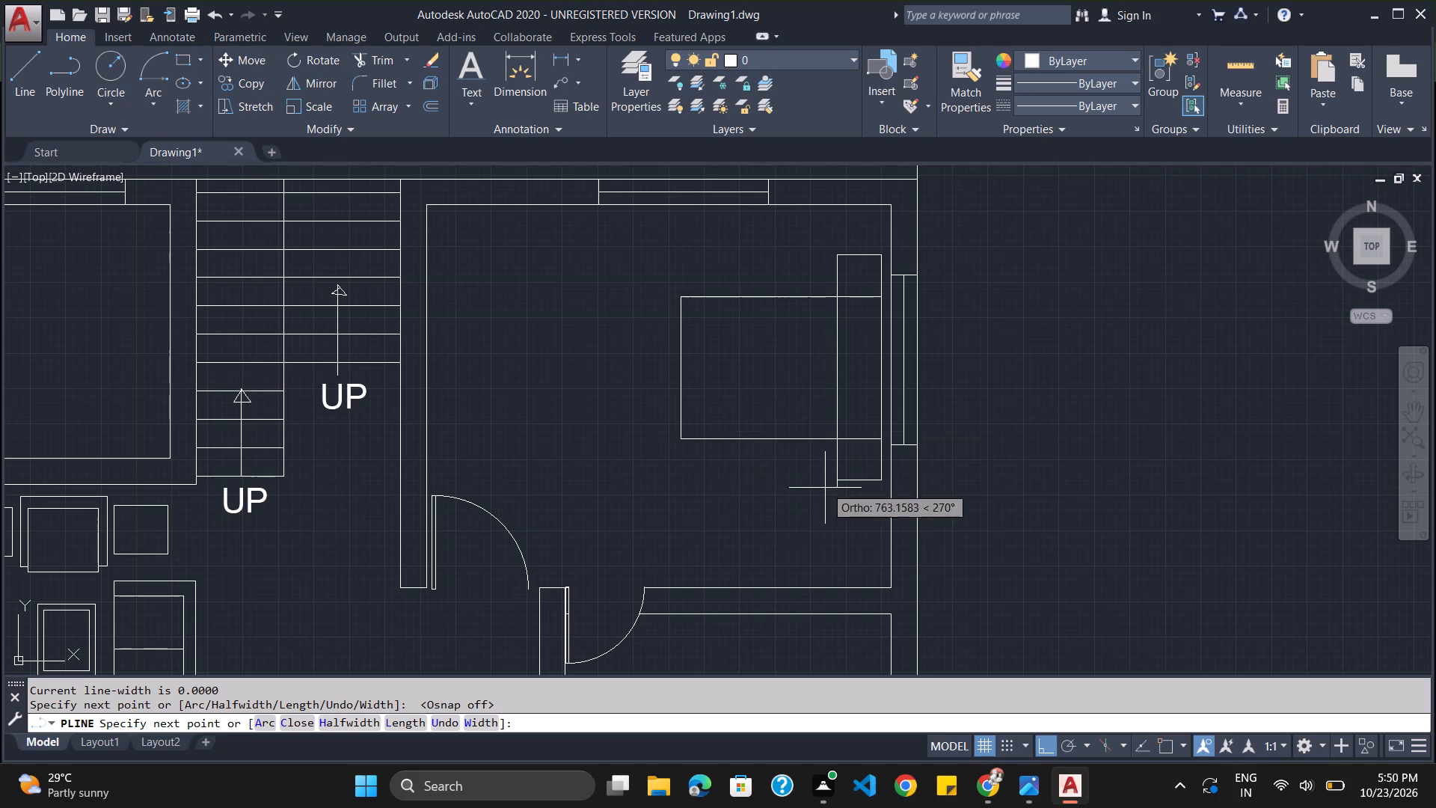
left_click(1041, 746)
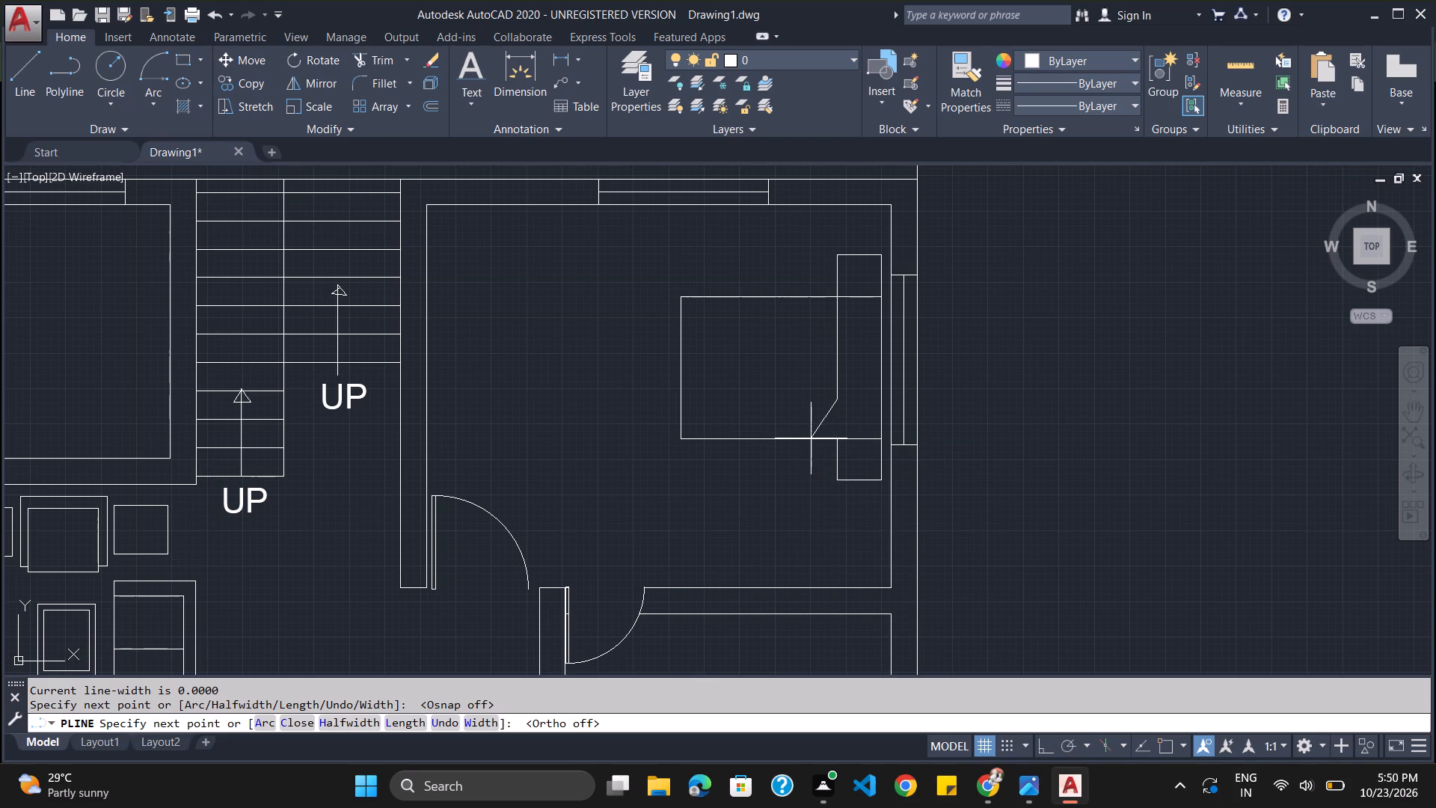
left_click(811, 439)
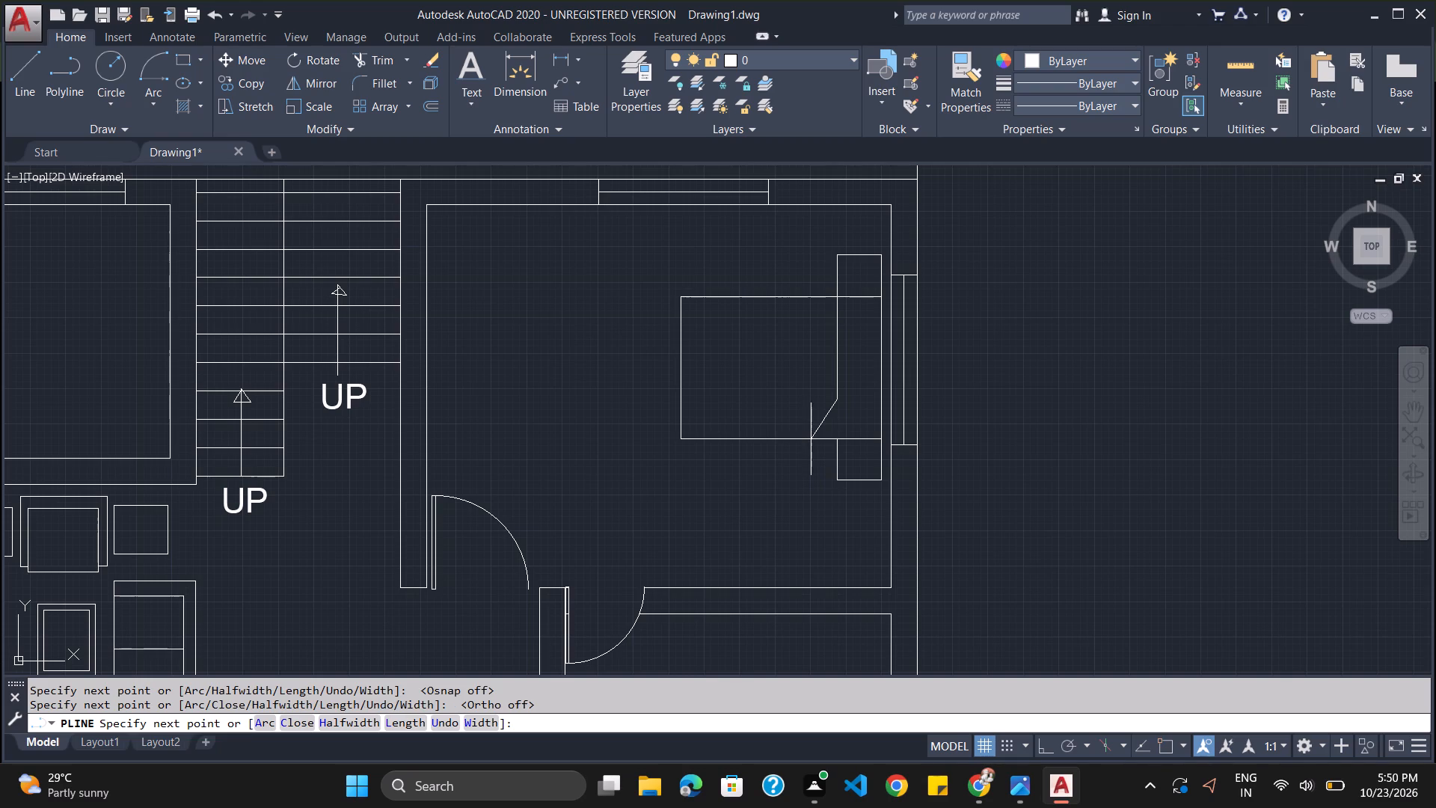
left_click(808, 396)
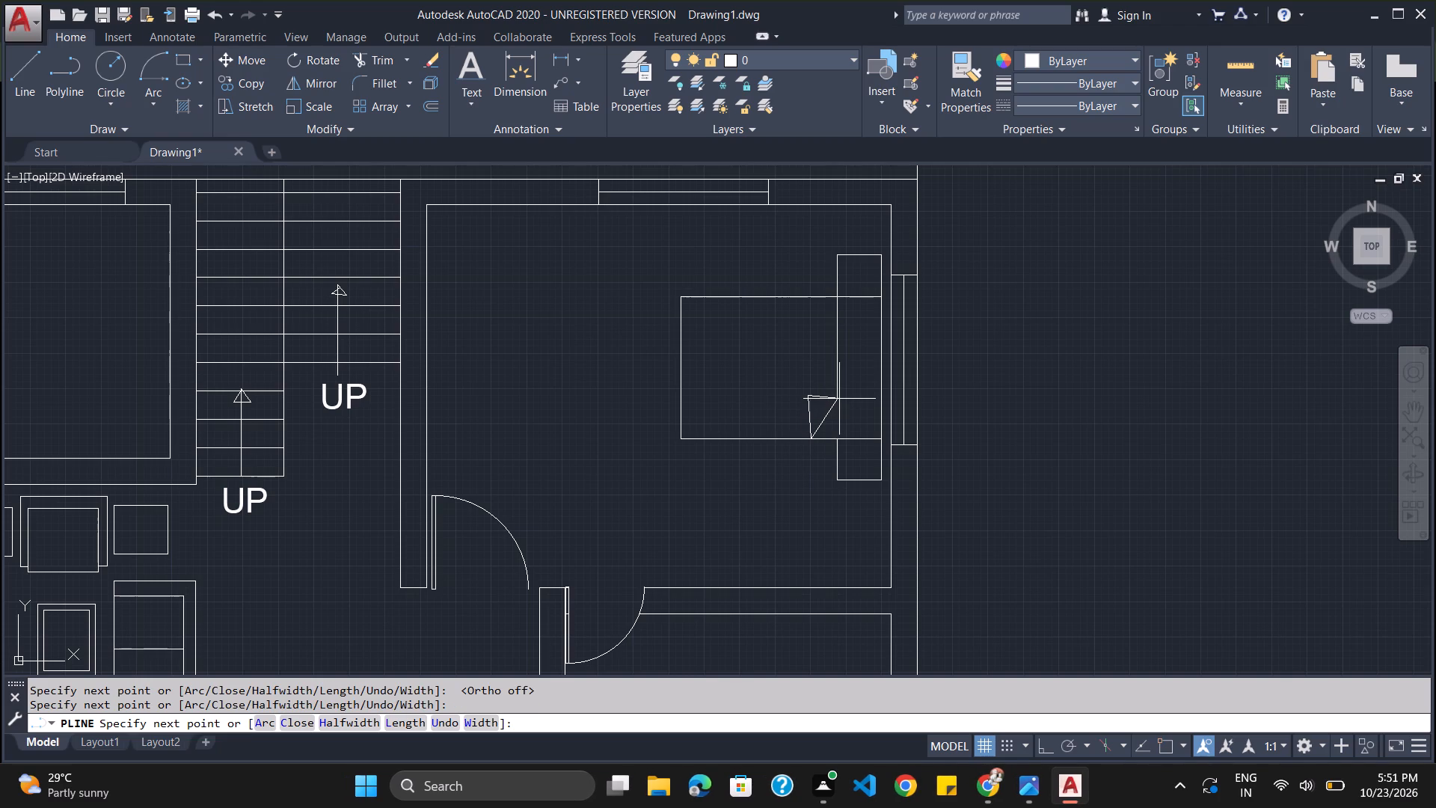
left_click(835, 399)
key("Escape")
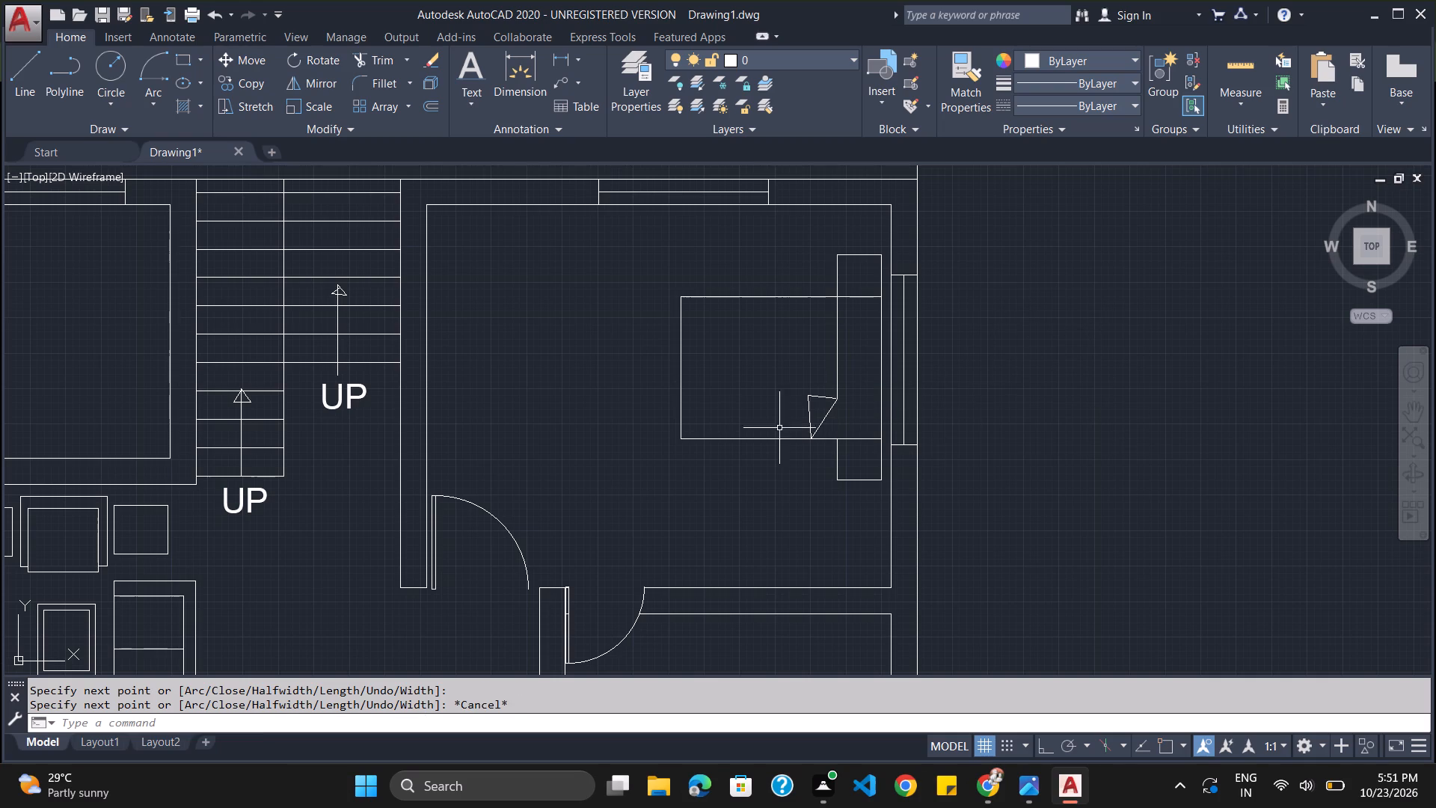
Draw a small pillow rectangle at the bed's head end, in its northern half between the blanket line and the east edge.
left_click(184, 58)
left_click(845, 308)
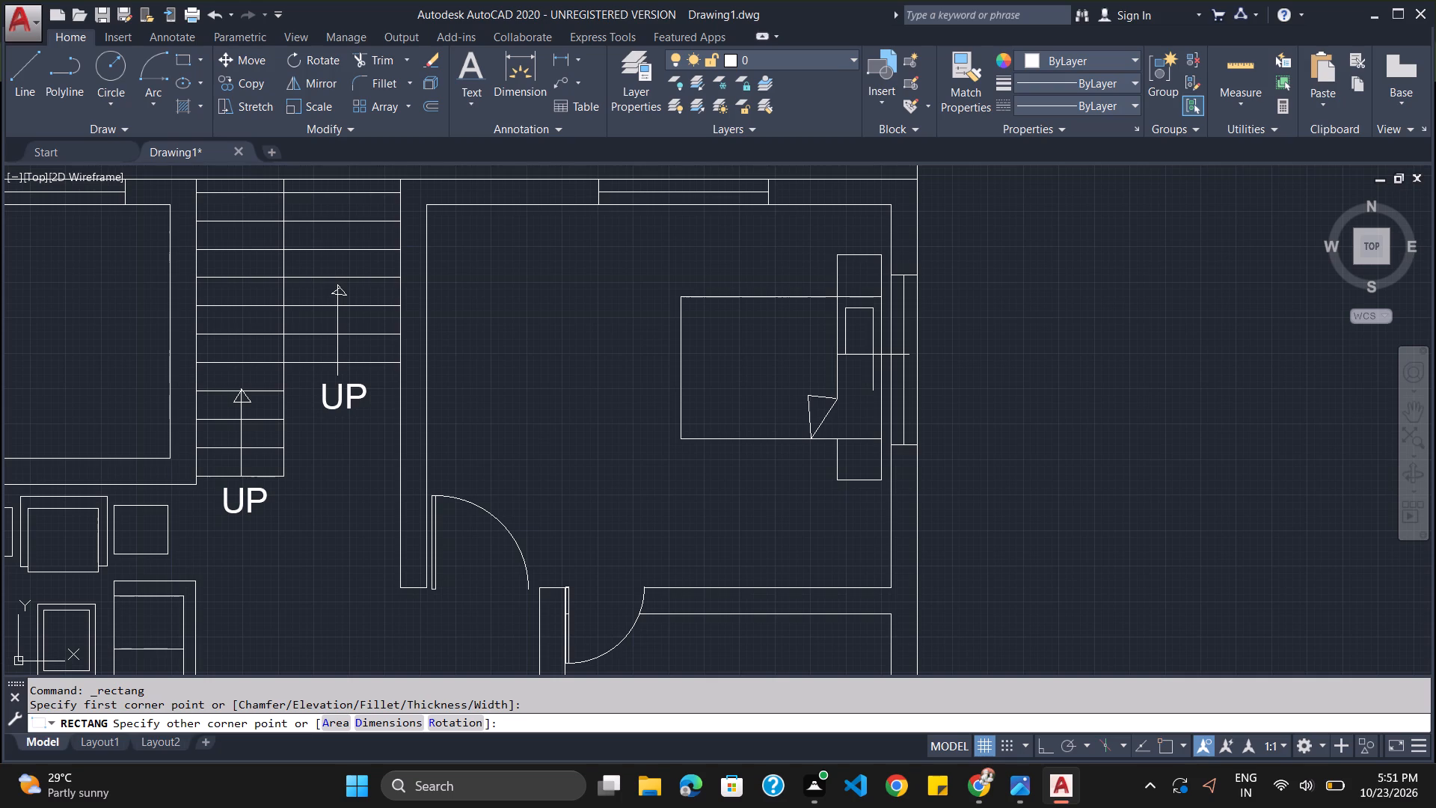
left_click(874, 355)
Copy the pillow rectangle and paste it directly south of the first, aligned with it at the bed's head end.
left_click(865, 353)
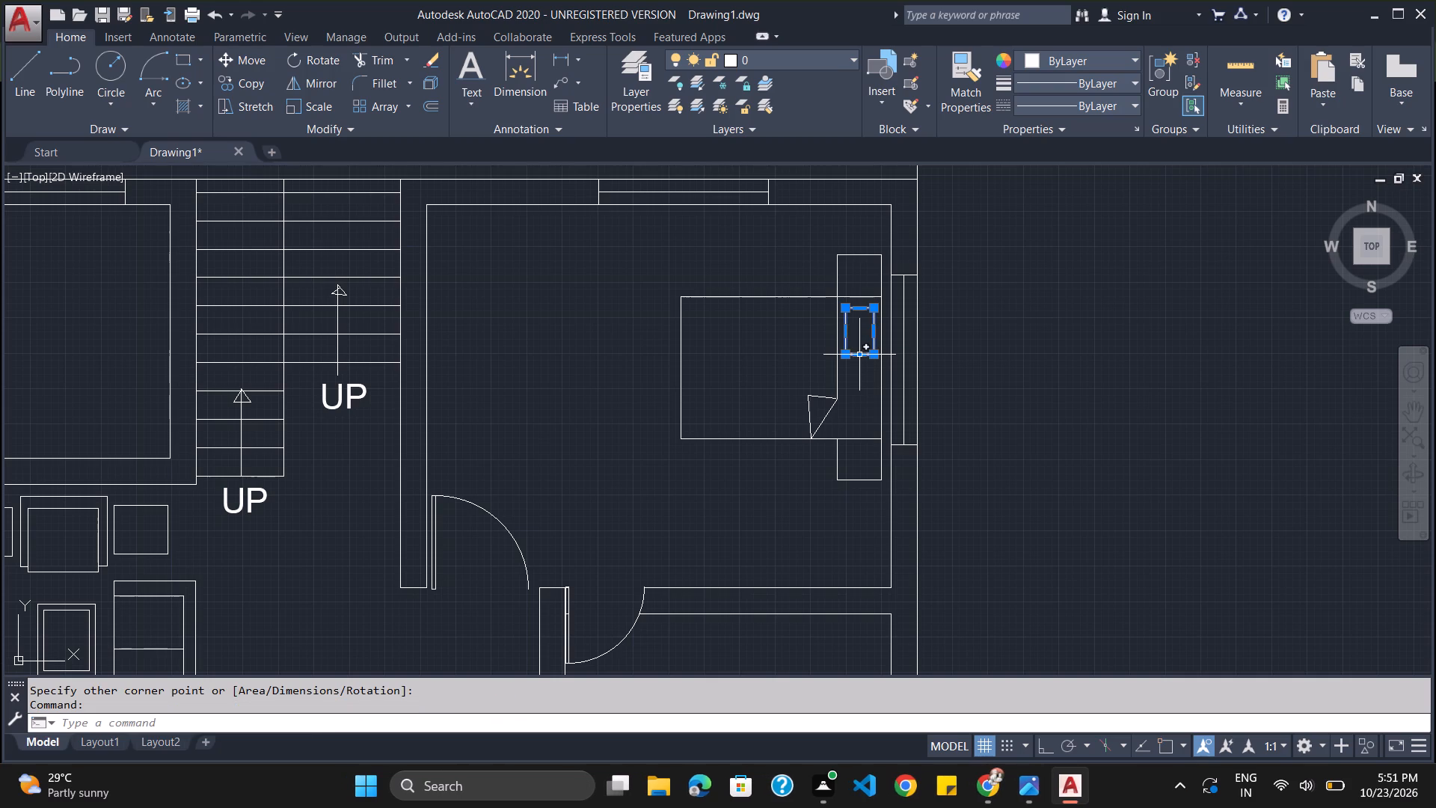
key("ctrl+c")
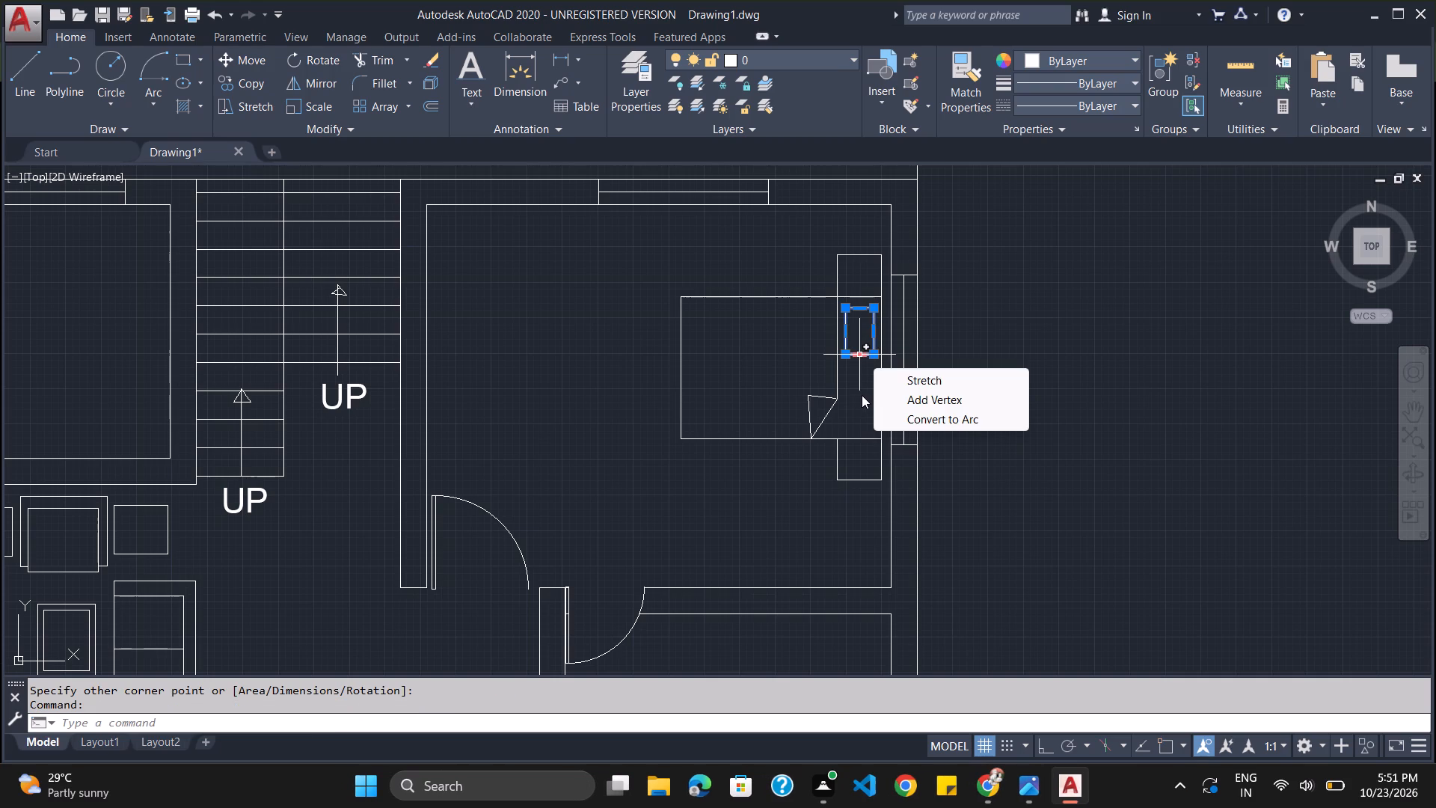
key("Escape")
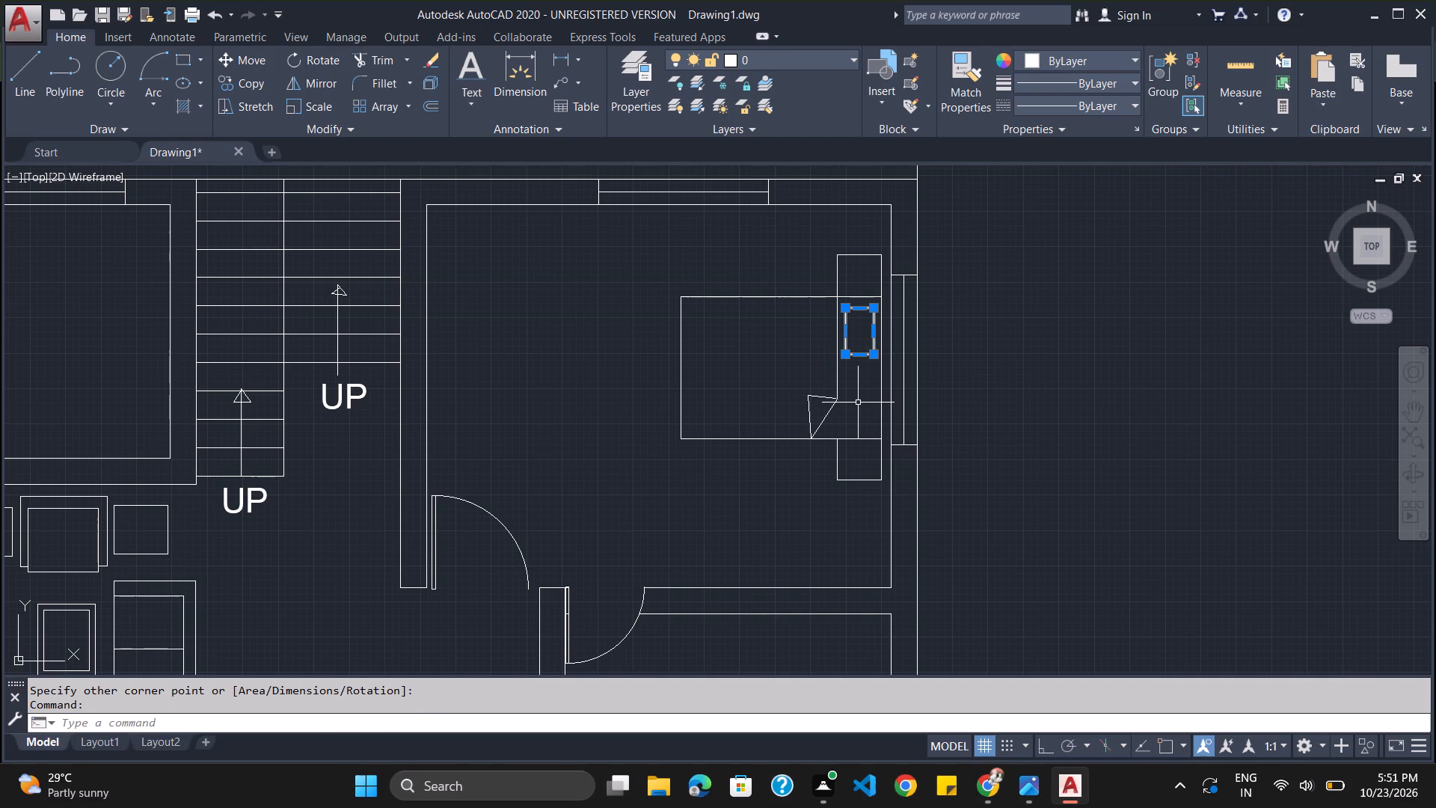
key("ctrl+c")
key("ctrl+v")
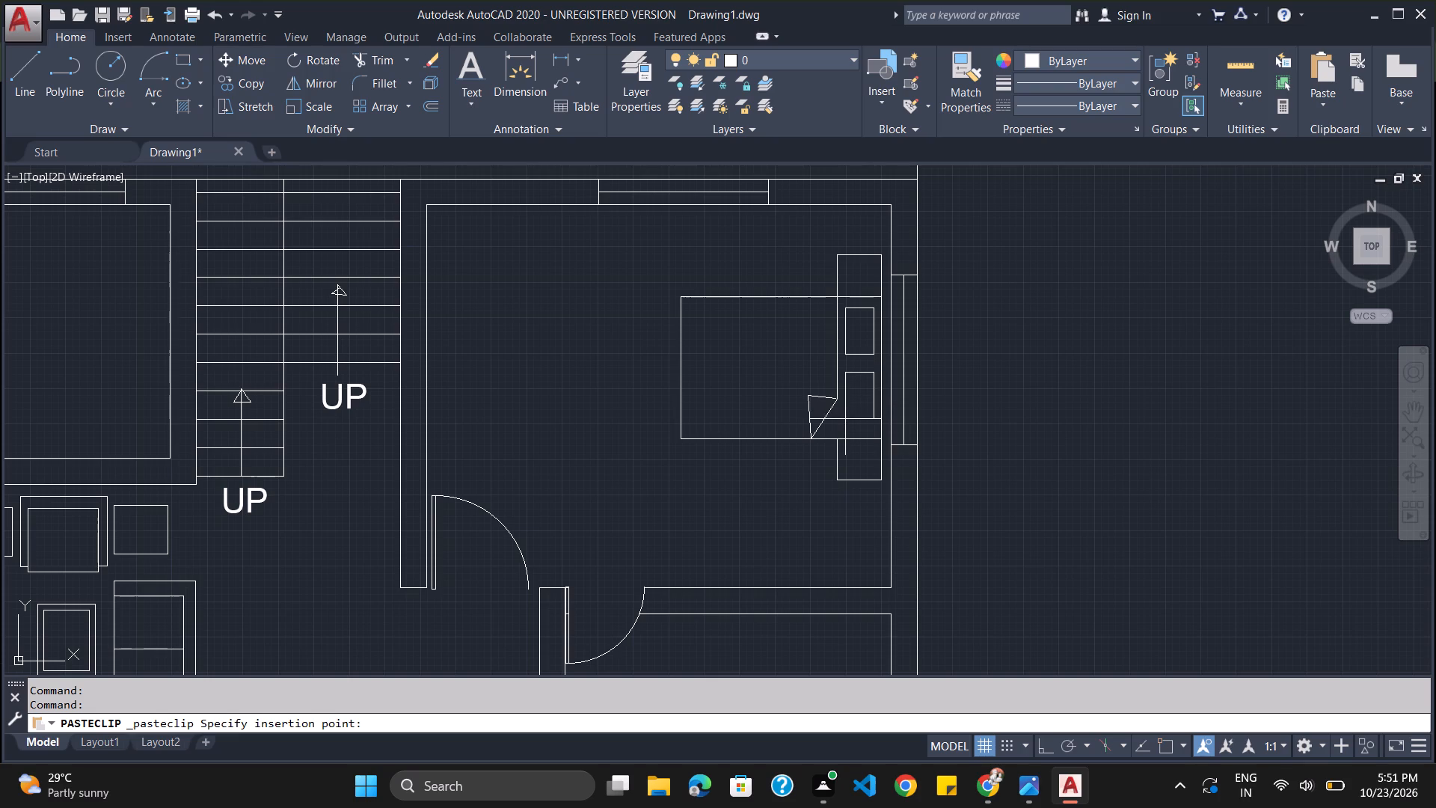
left_click(845, 420)
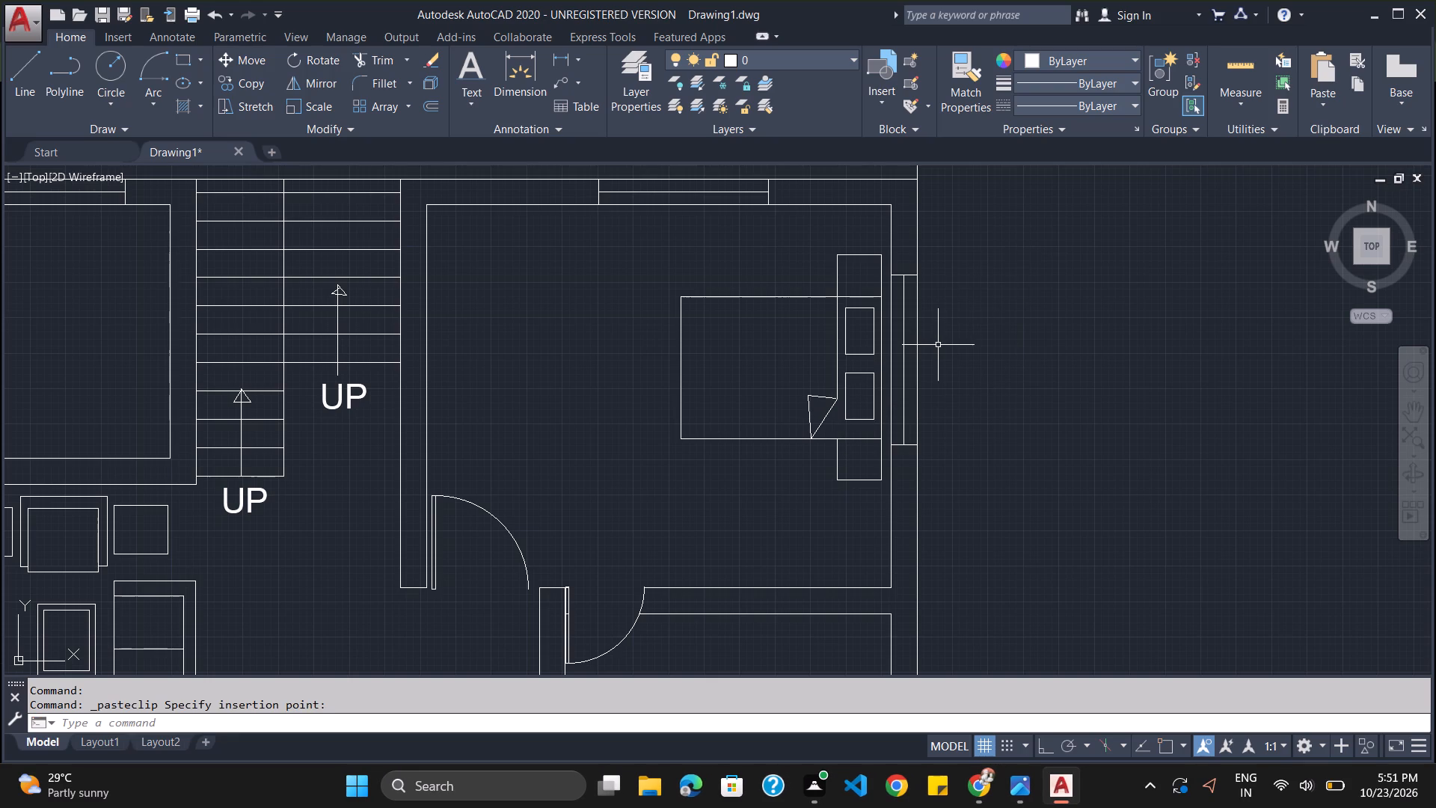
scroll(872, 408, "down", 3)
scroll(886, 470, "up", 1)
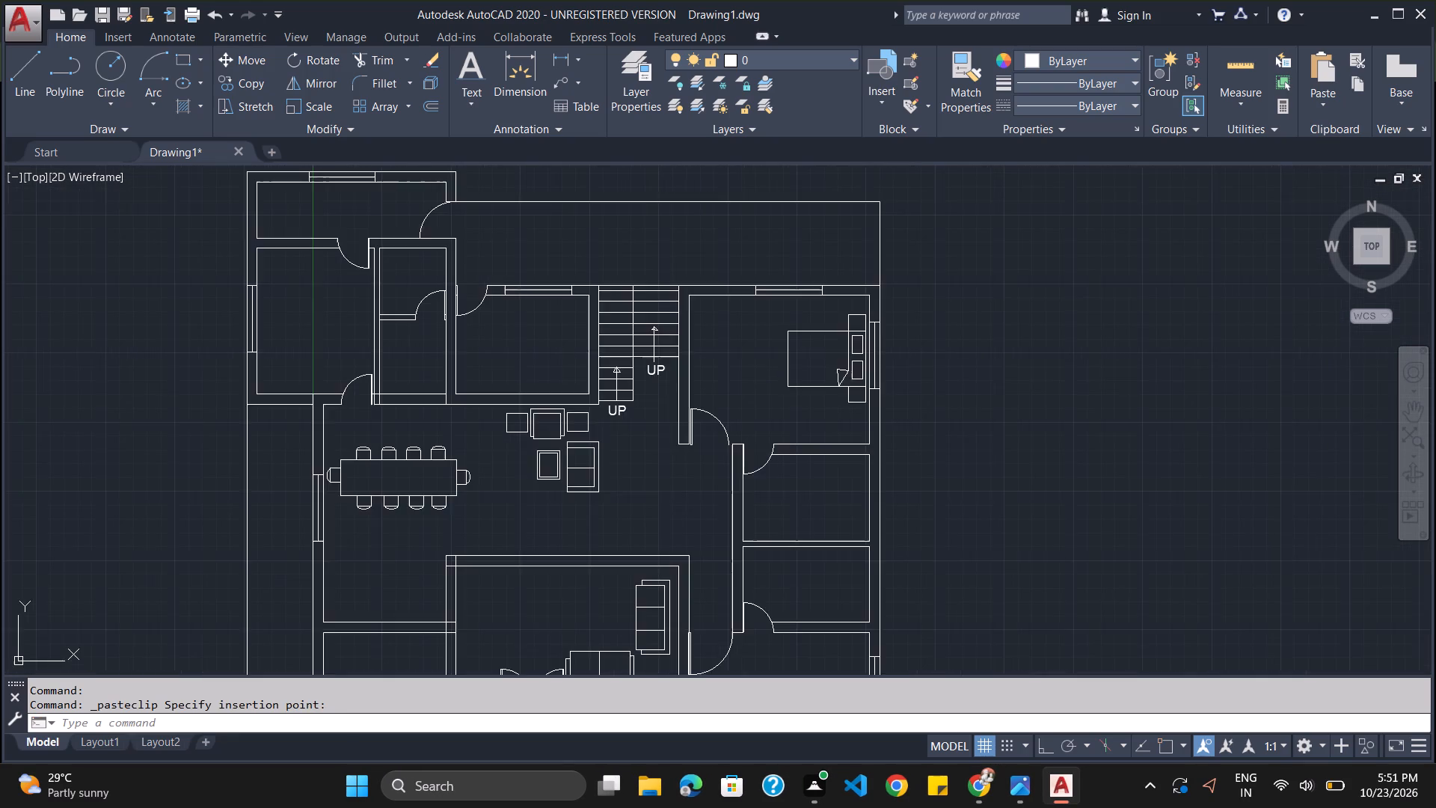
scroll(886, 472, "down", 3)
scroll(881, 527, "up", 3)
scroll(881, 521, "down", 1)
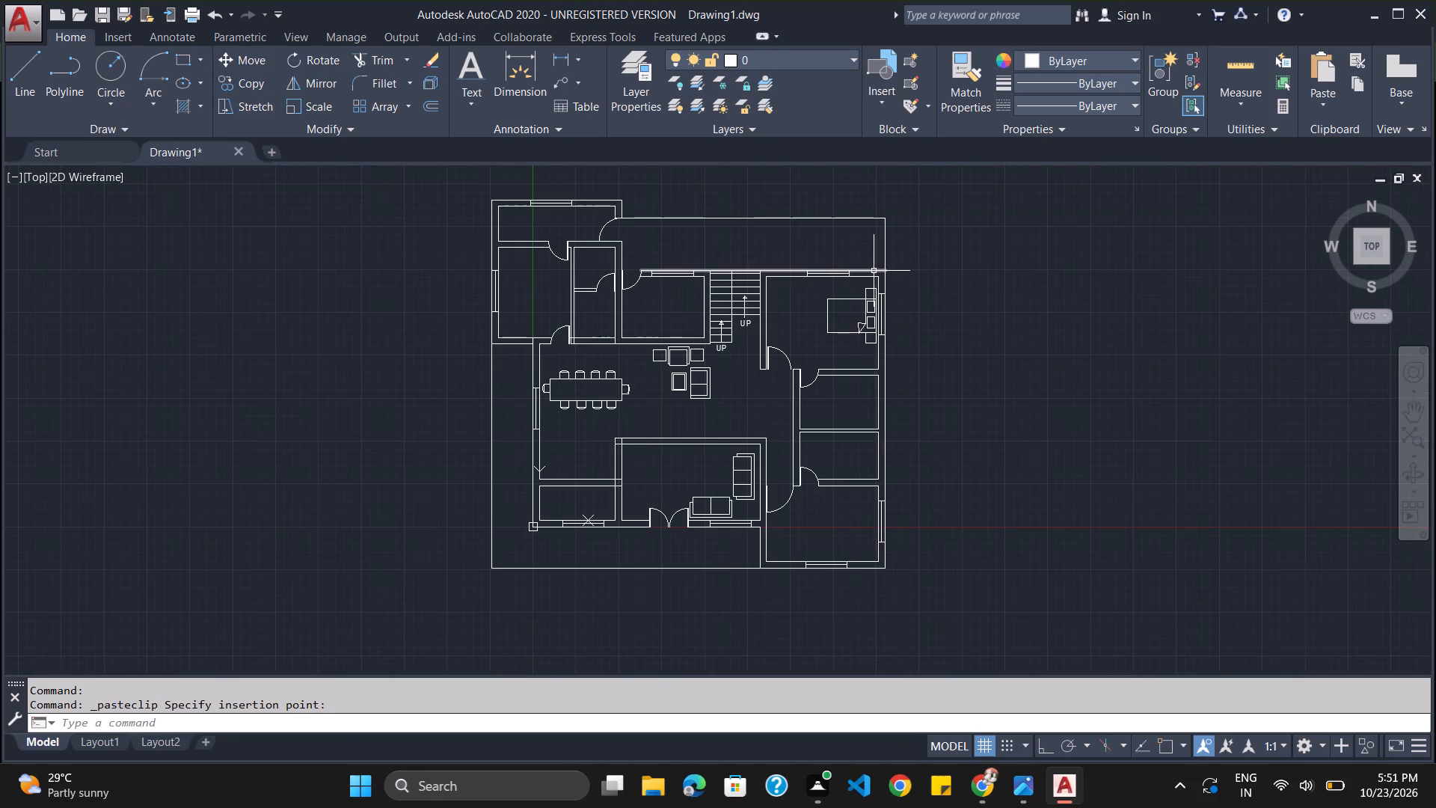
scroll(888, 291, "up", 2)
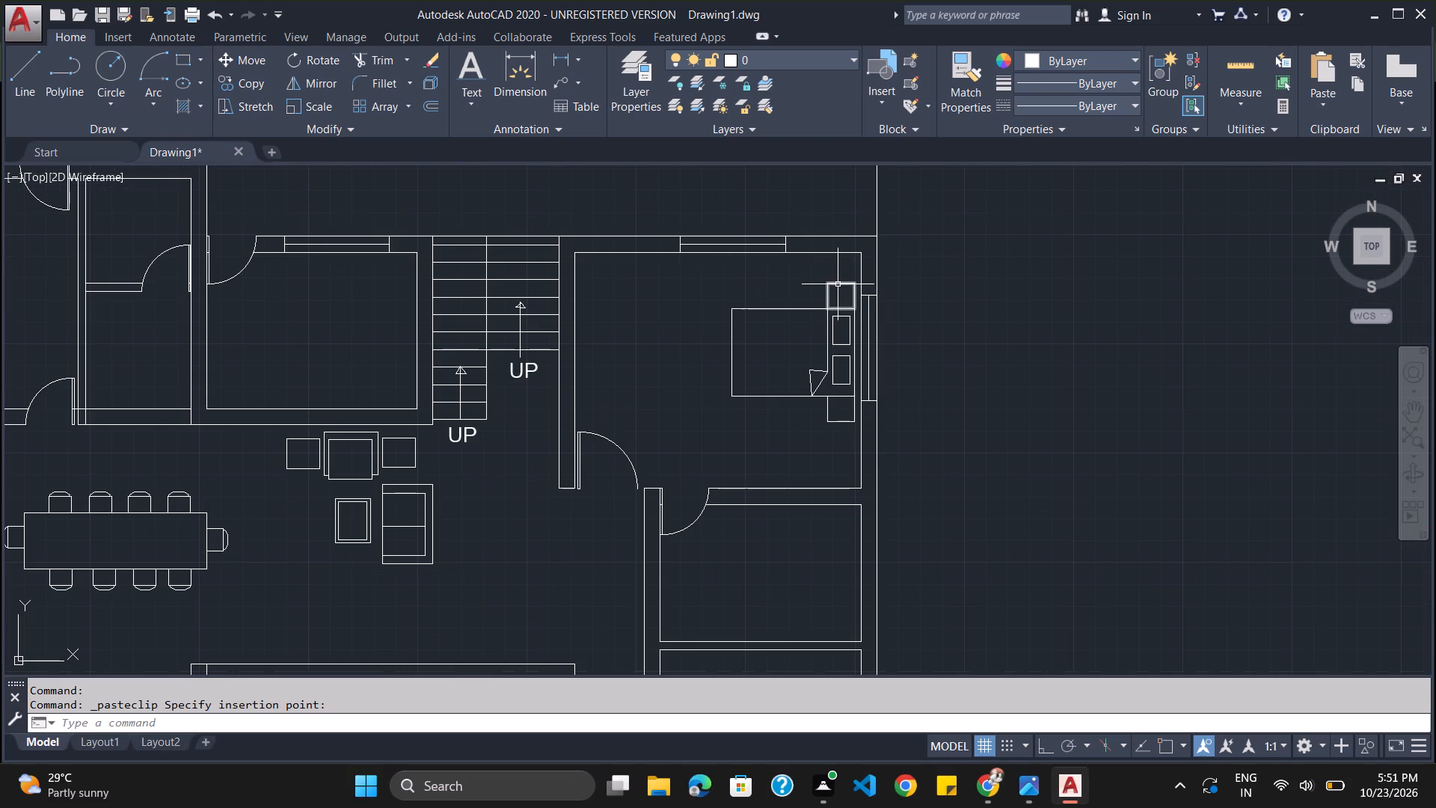
Copy the northeast bedroom's bed with its blanket, pillows and both bedside tables into the southeast bedroom, head end against the east wall.
left_click(838, 284)
left_click(802, 307)
left_click(829, 323)
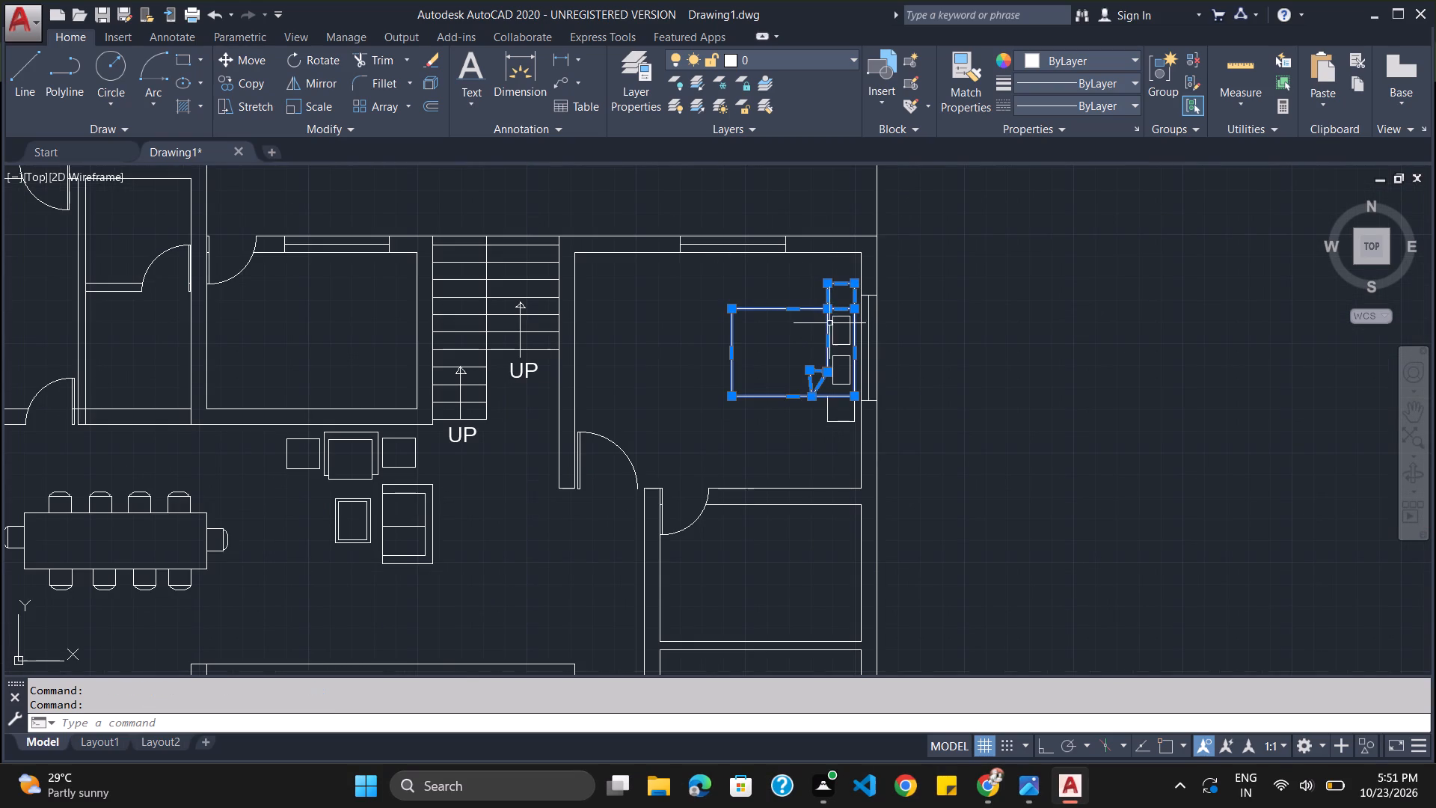
left_click(837, 317)
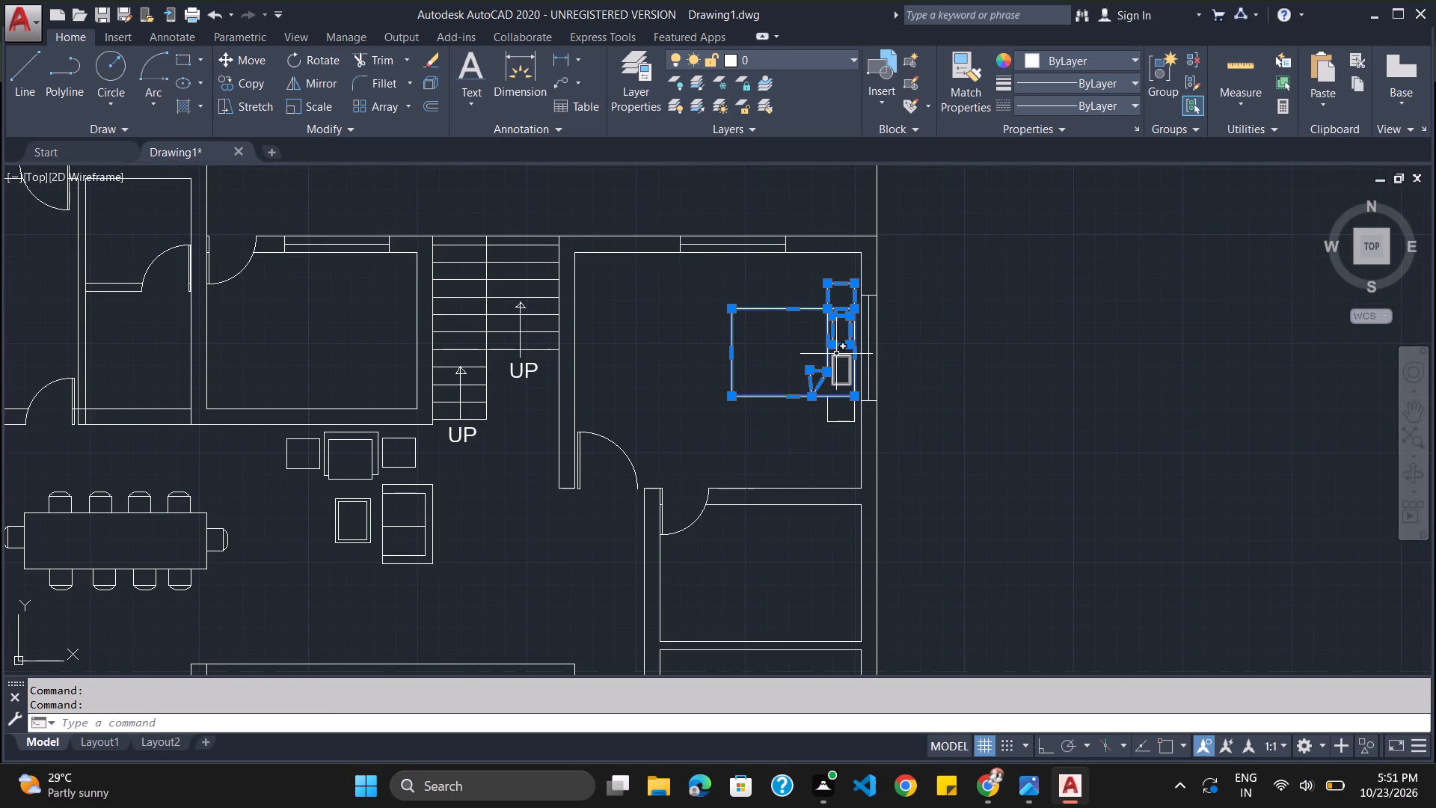
left_click(837, 356)
left_click(829, 411)
key("ctrl+c")
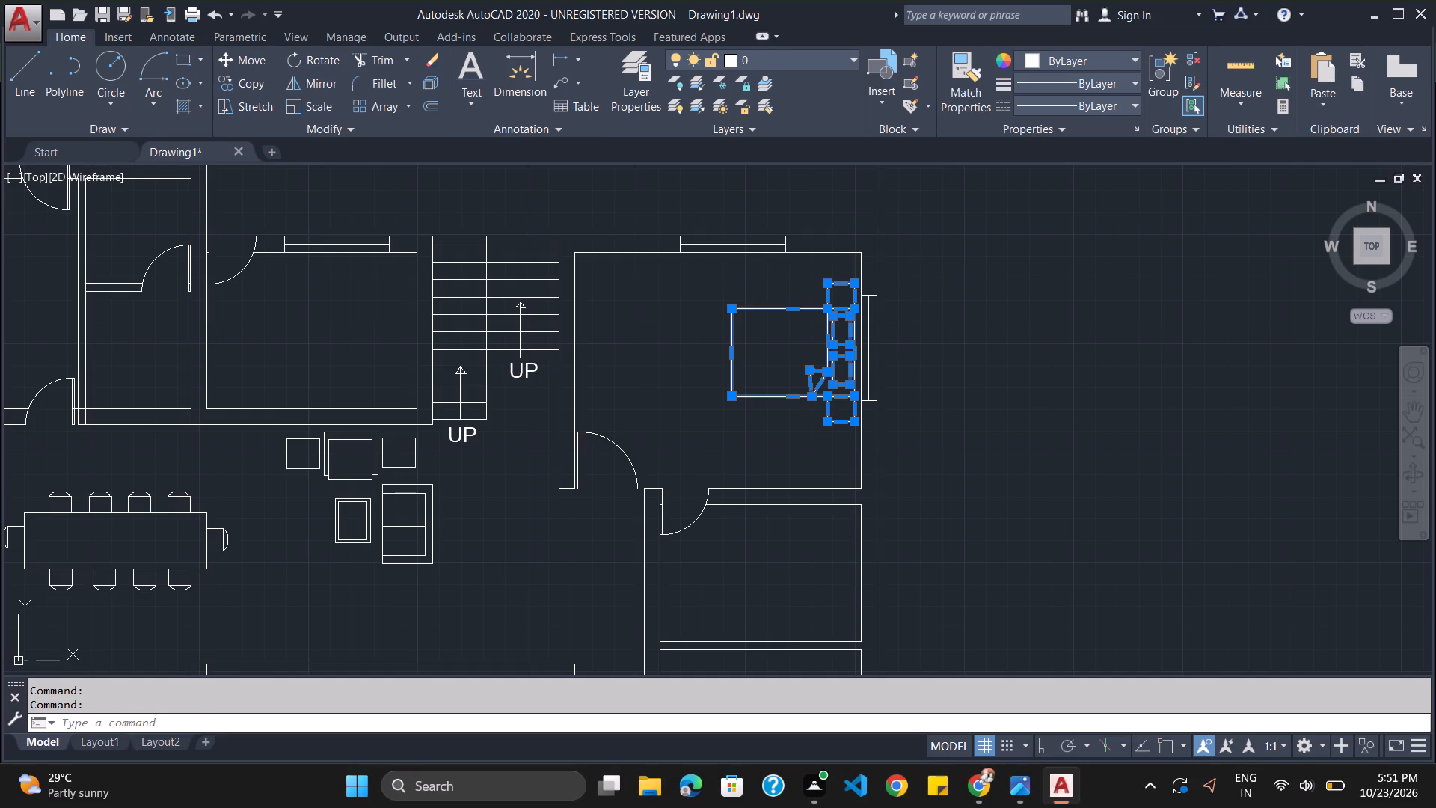
scroll(888, 319, "down", 4)
scroll(877, 416, "up", 3)
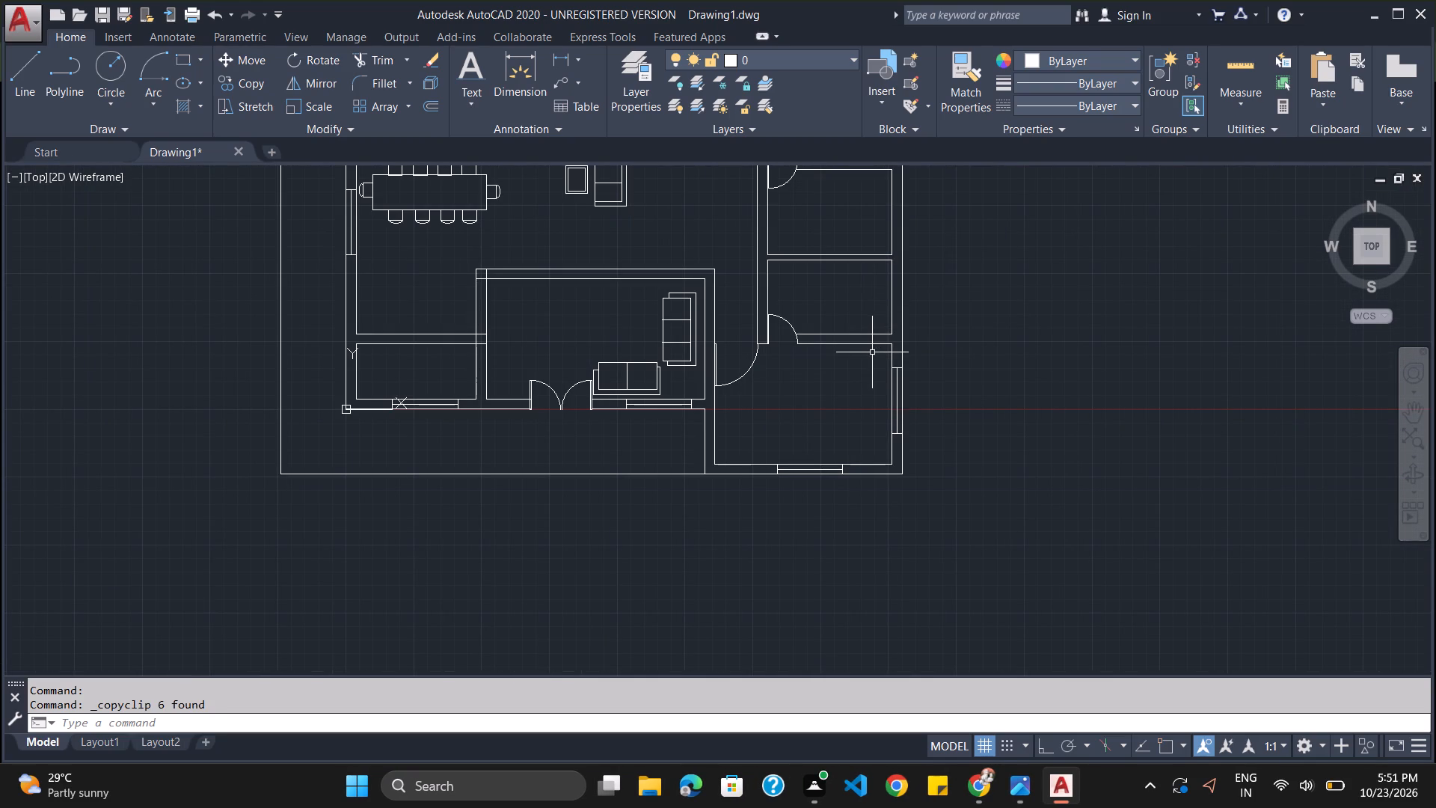
scroll(870, 358, "down", 1)
scroll(871, 340, "up", 2)
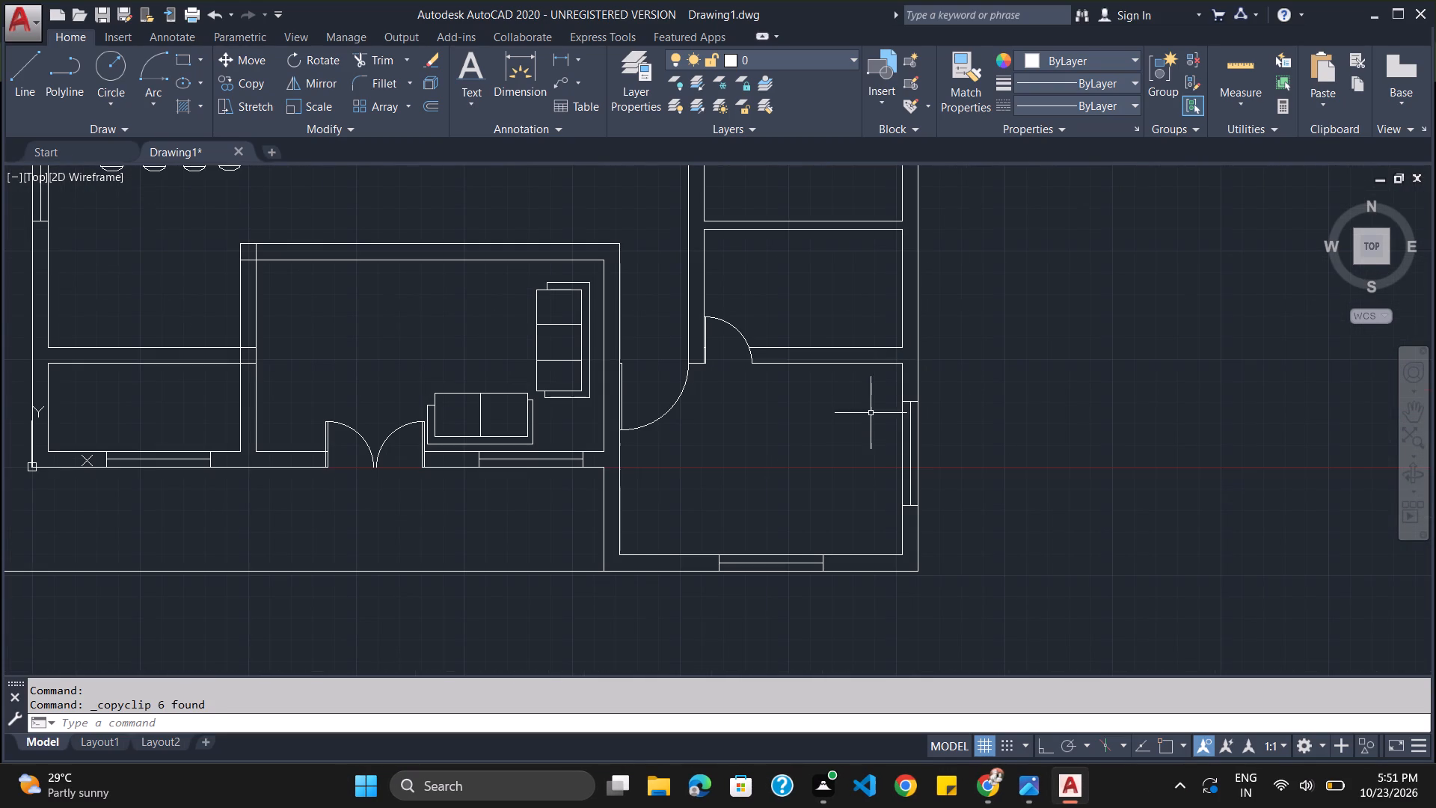
key("ctrl+v")
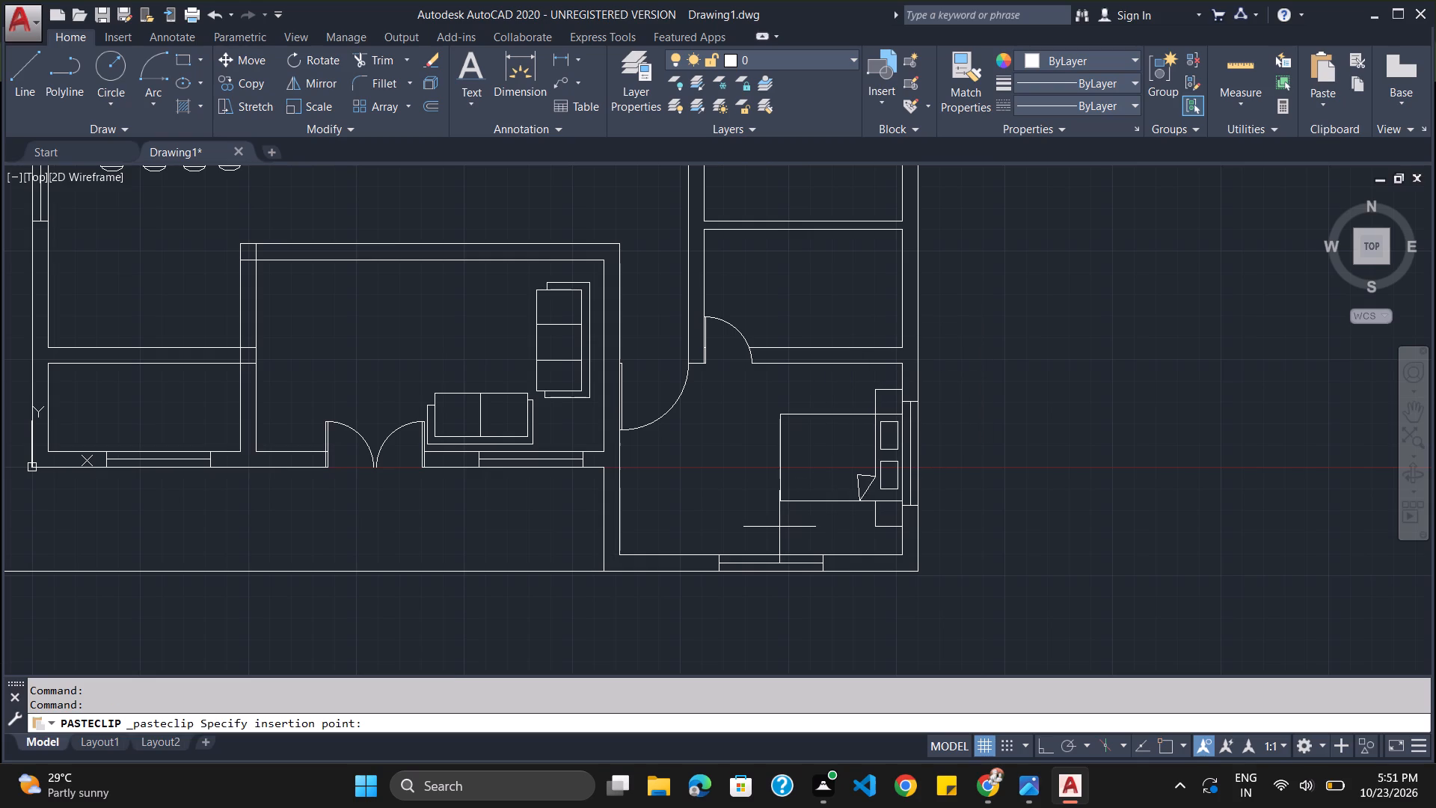
left_click(779, 527)
Draw a long, shallow cabinet rectangle against the inner face of the sofa room's north wall.
scroll(796, 413, "down", 3)
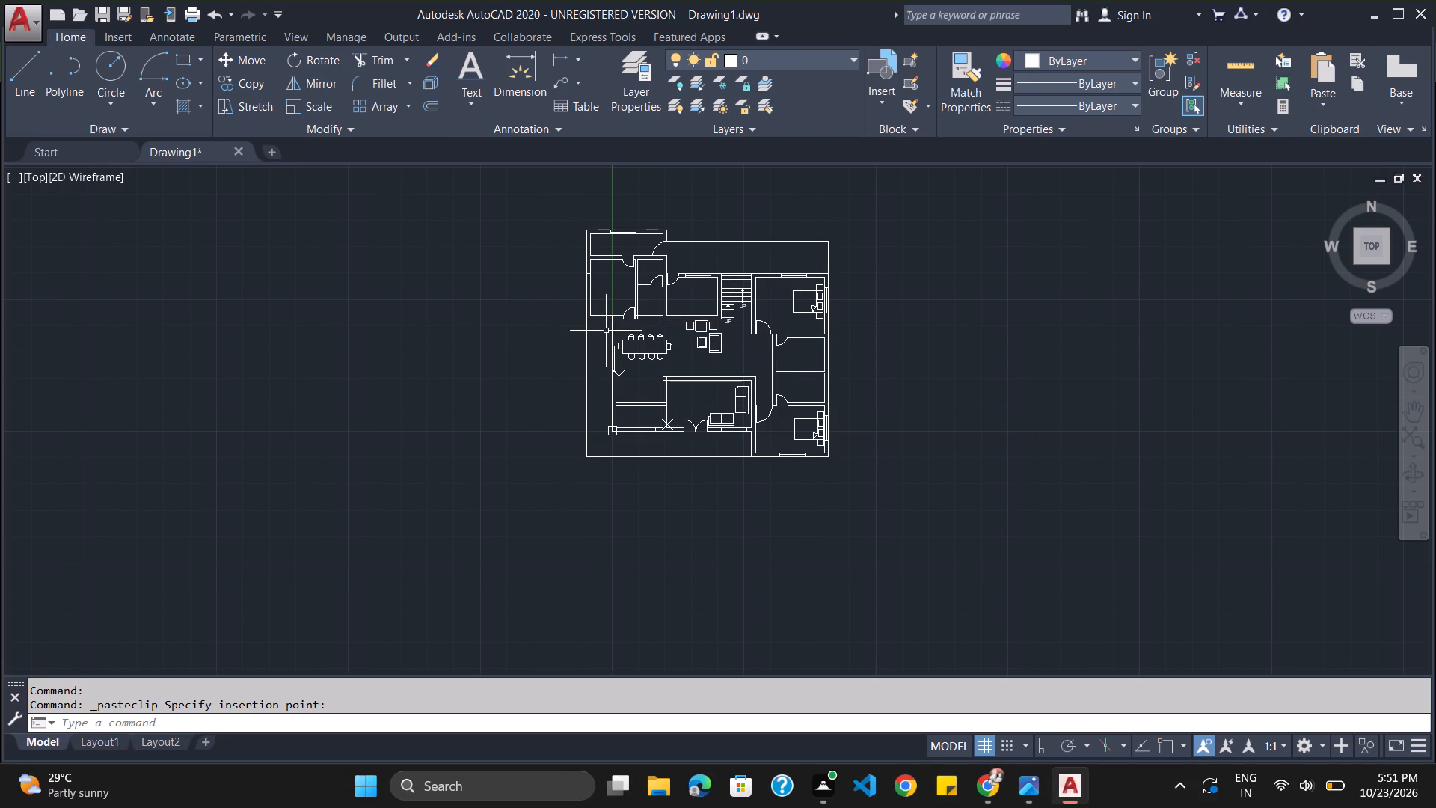
scroll(800, 352, "up", 4)
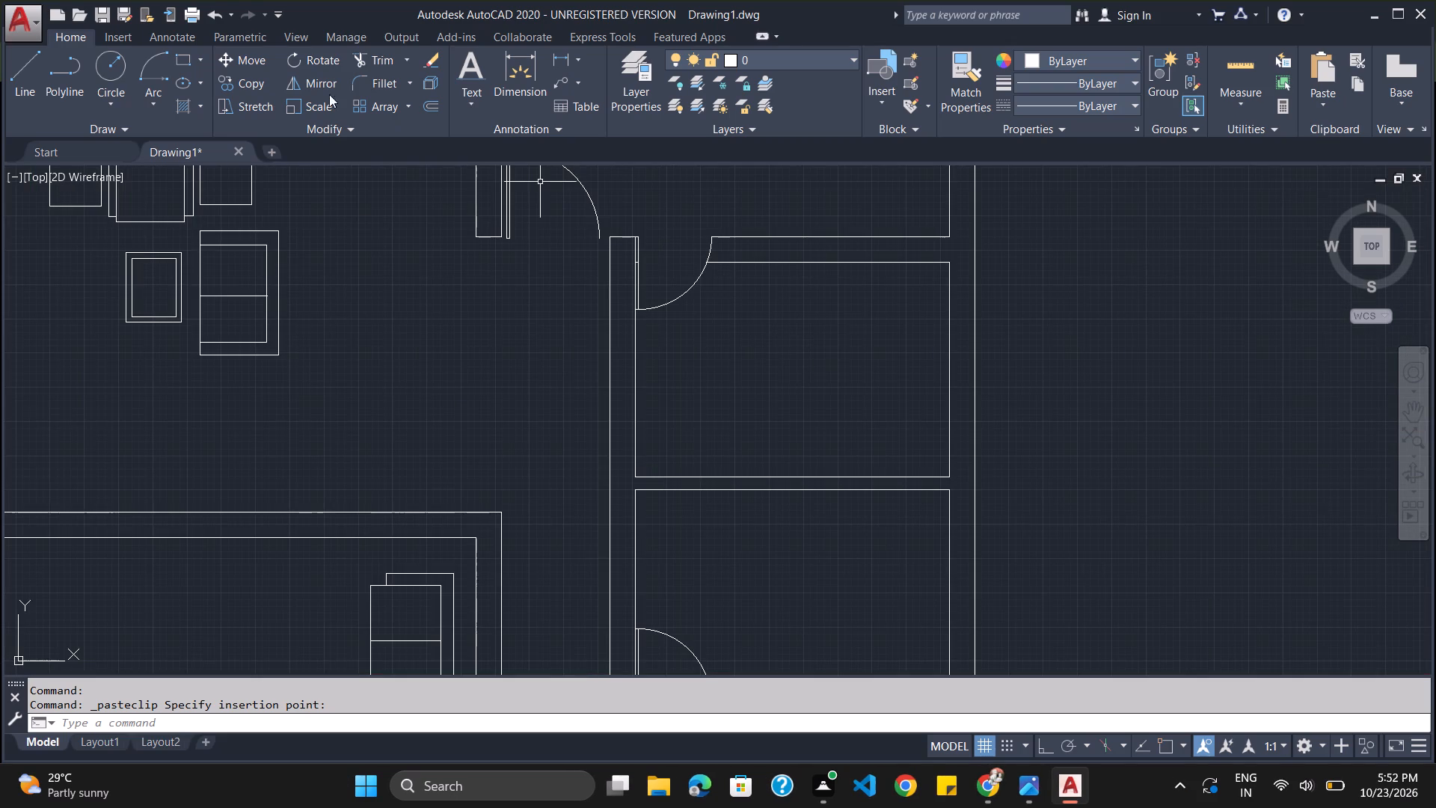
left_click(187, 58)
scroll(732, 302, "down", 4)
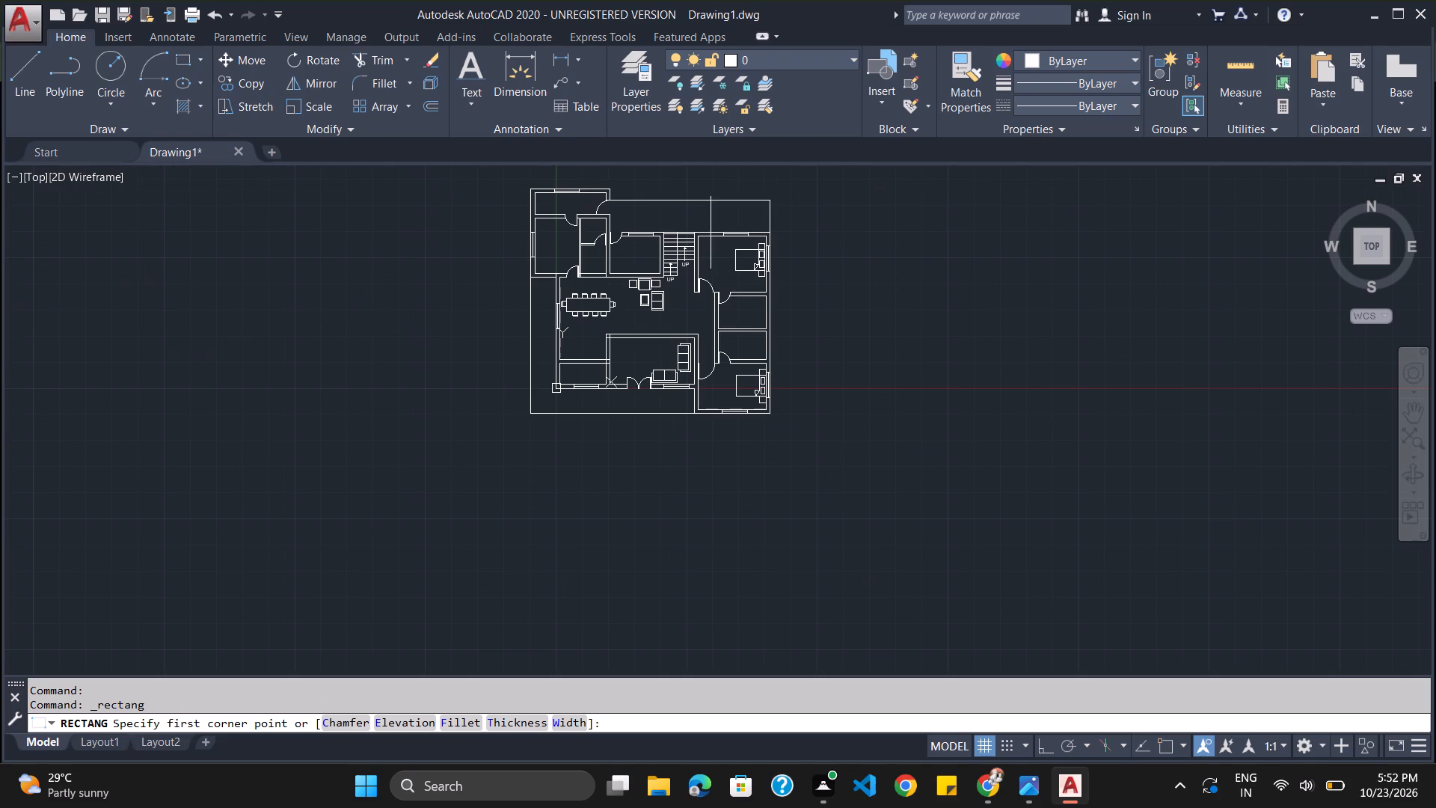
scroll(719, 230, "up", 4)
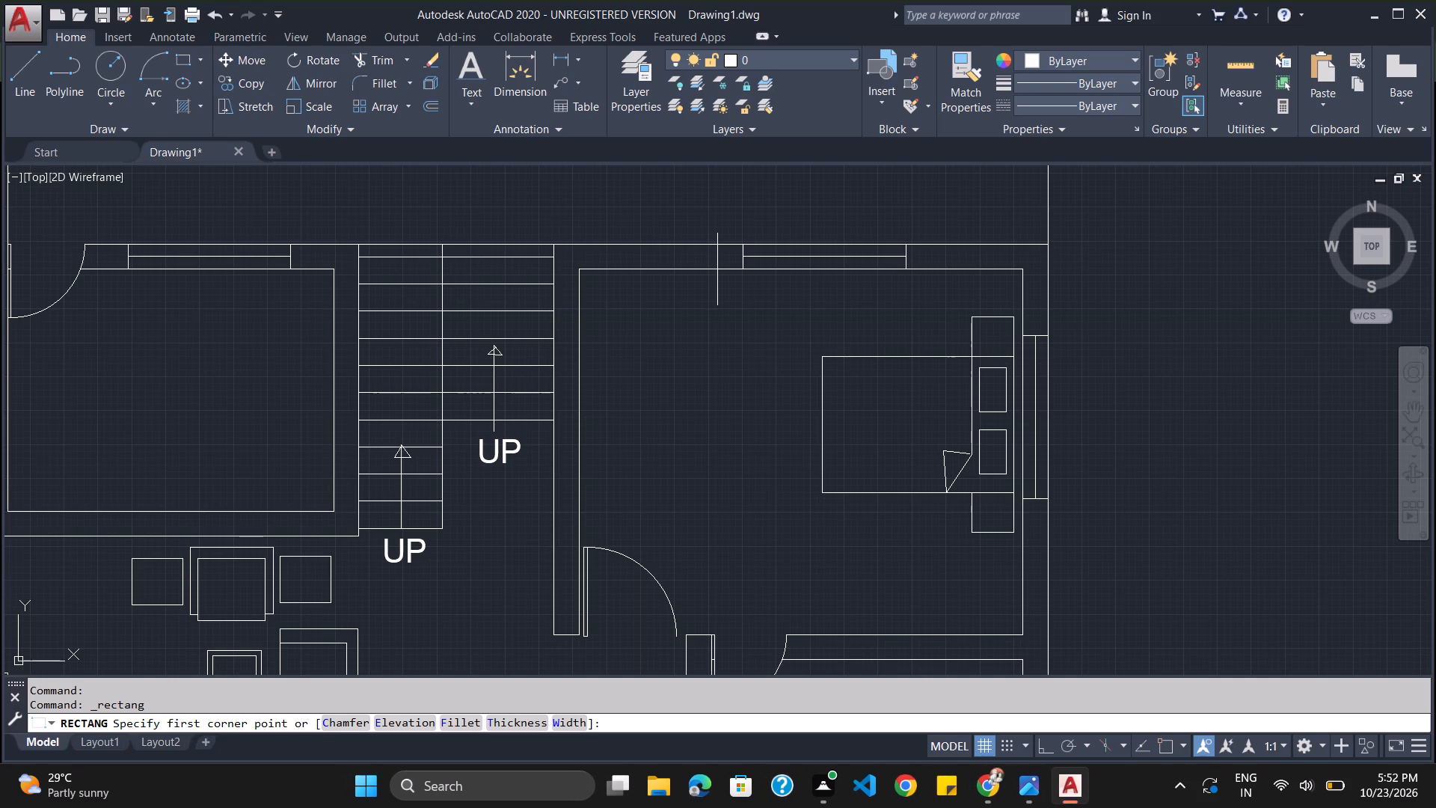
scroll(716, 252, "down", 4)
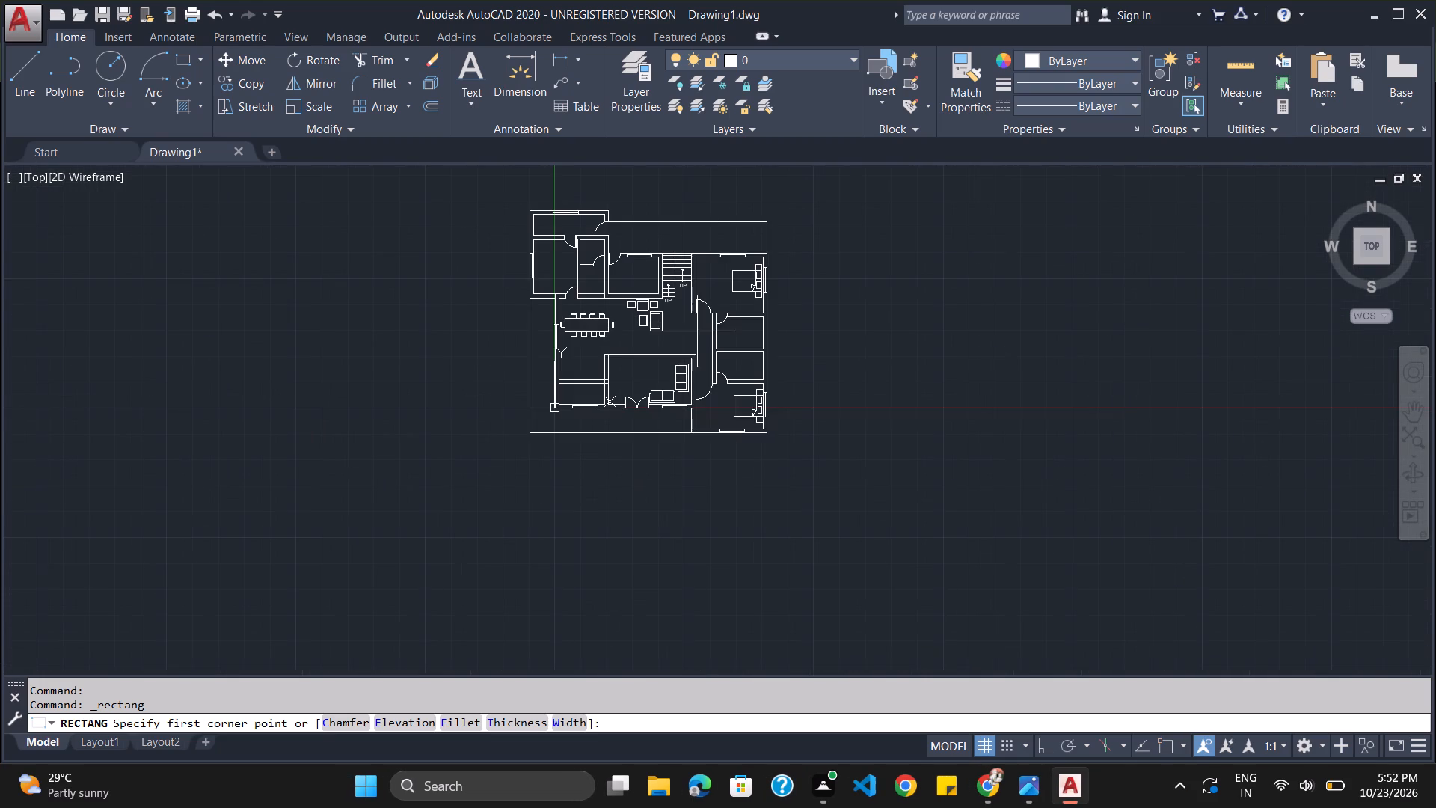
scroll(650, 358, "up", 4)
scroll(649, 362, "down", 2)
scroll(618, 395, "up", 2)
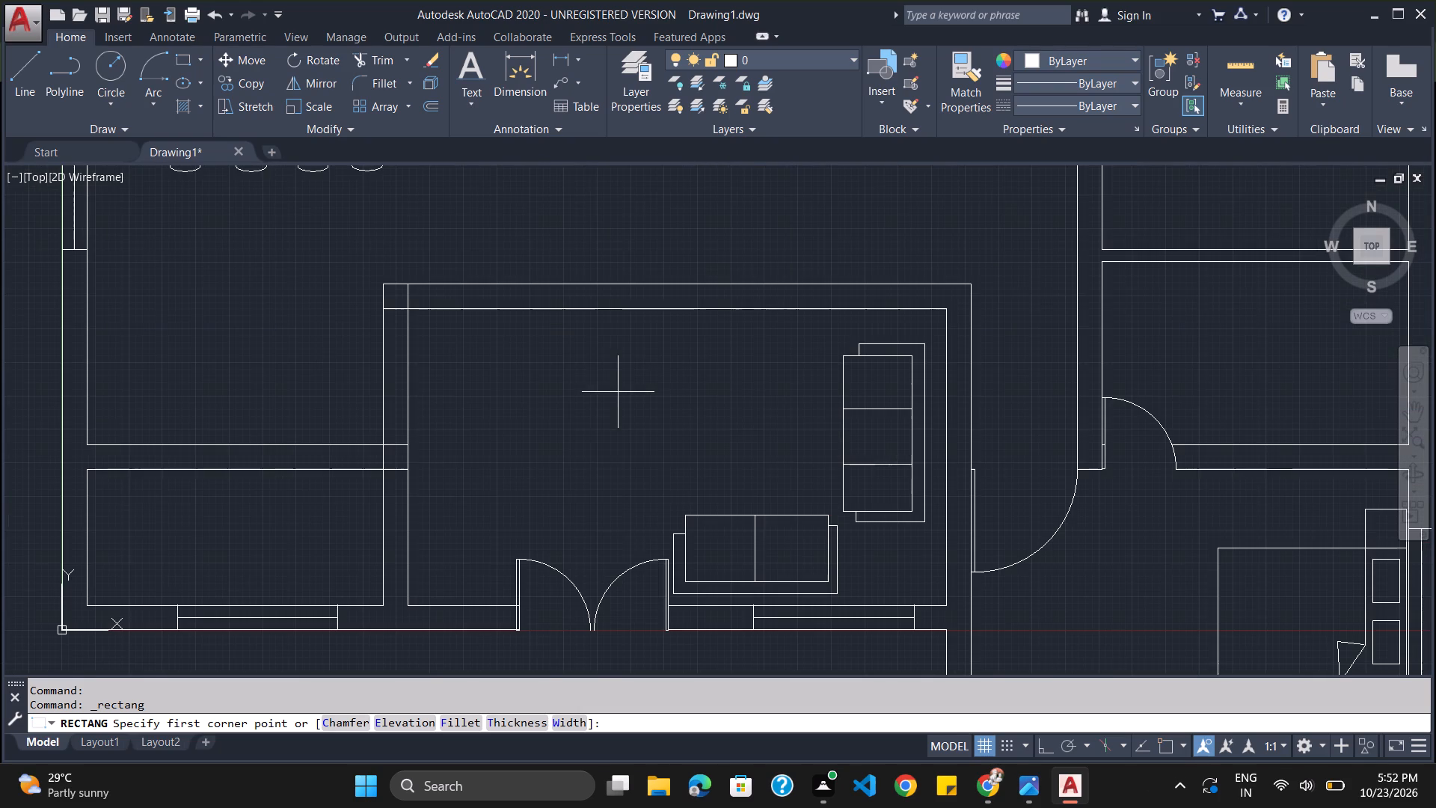
left_click(582, 309)
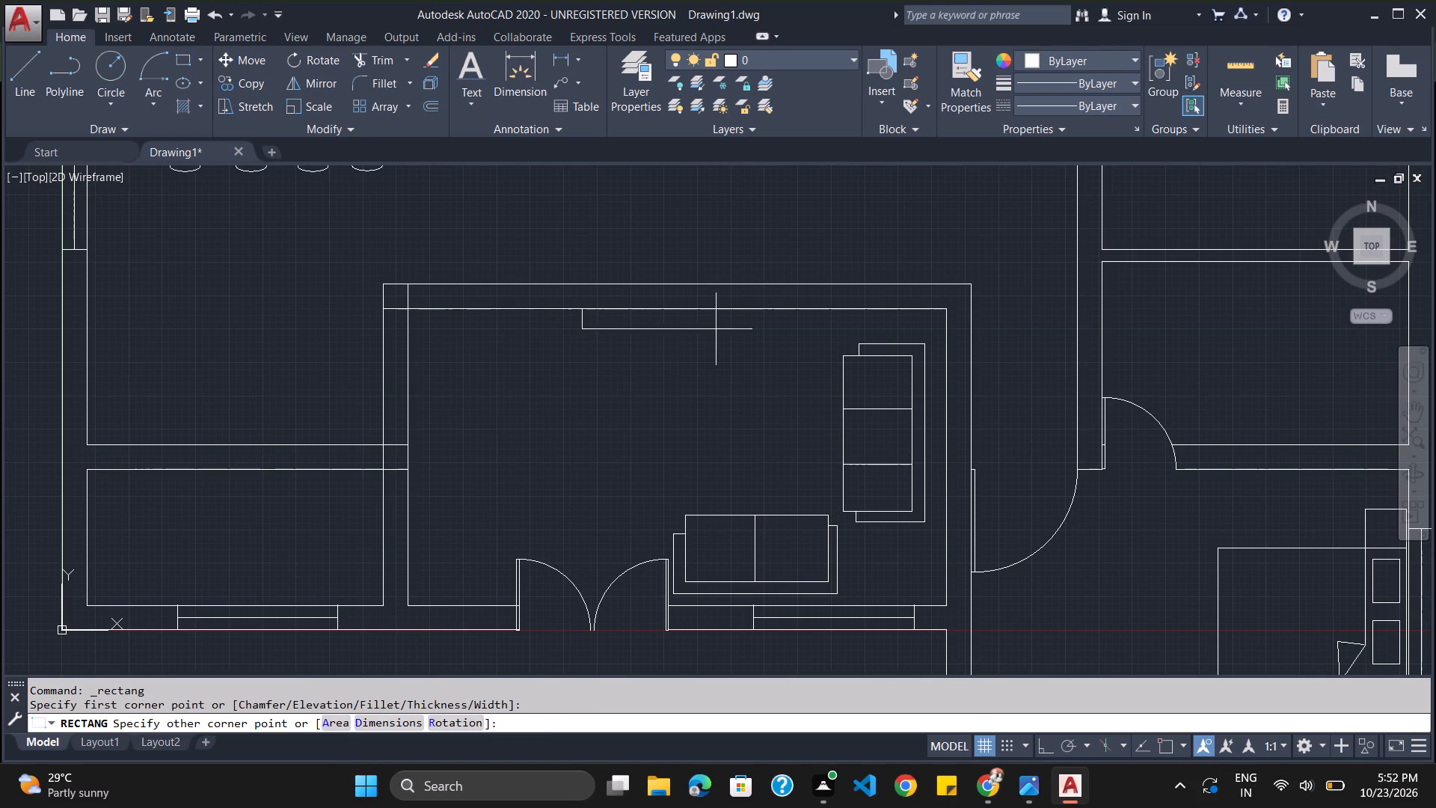
left_click(779, 335)
Draw a thin television rectangle inside the cabinet rectangle on the sofa room's north wall.
left_click(185, 58)
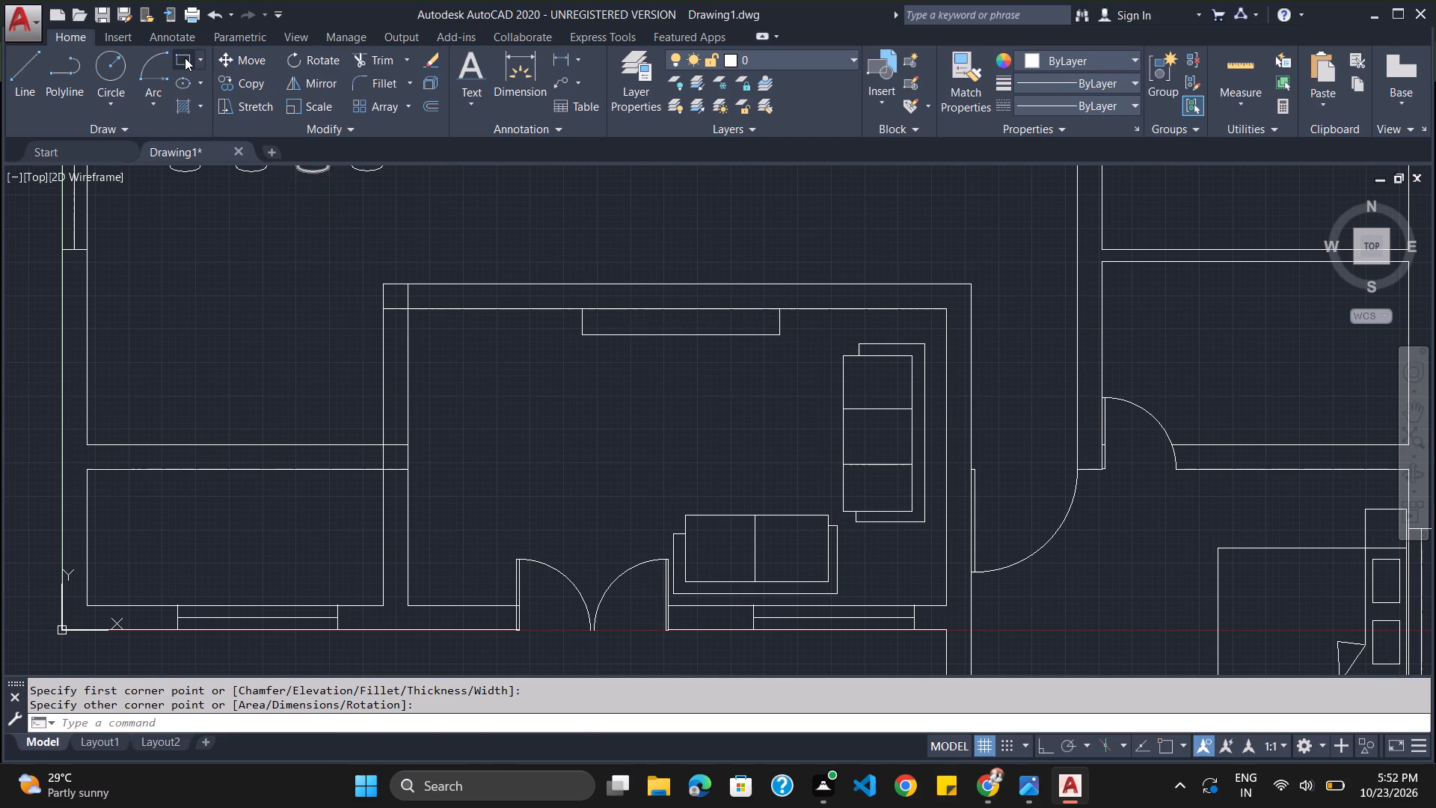
left_click(612, 319)
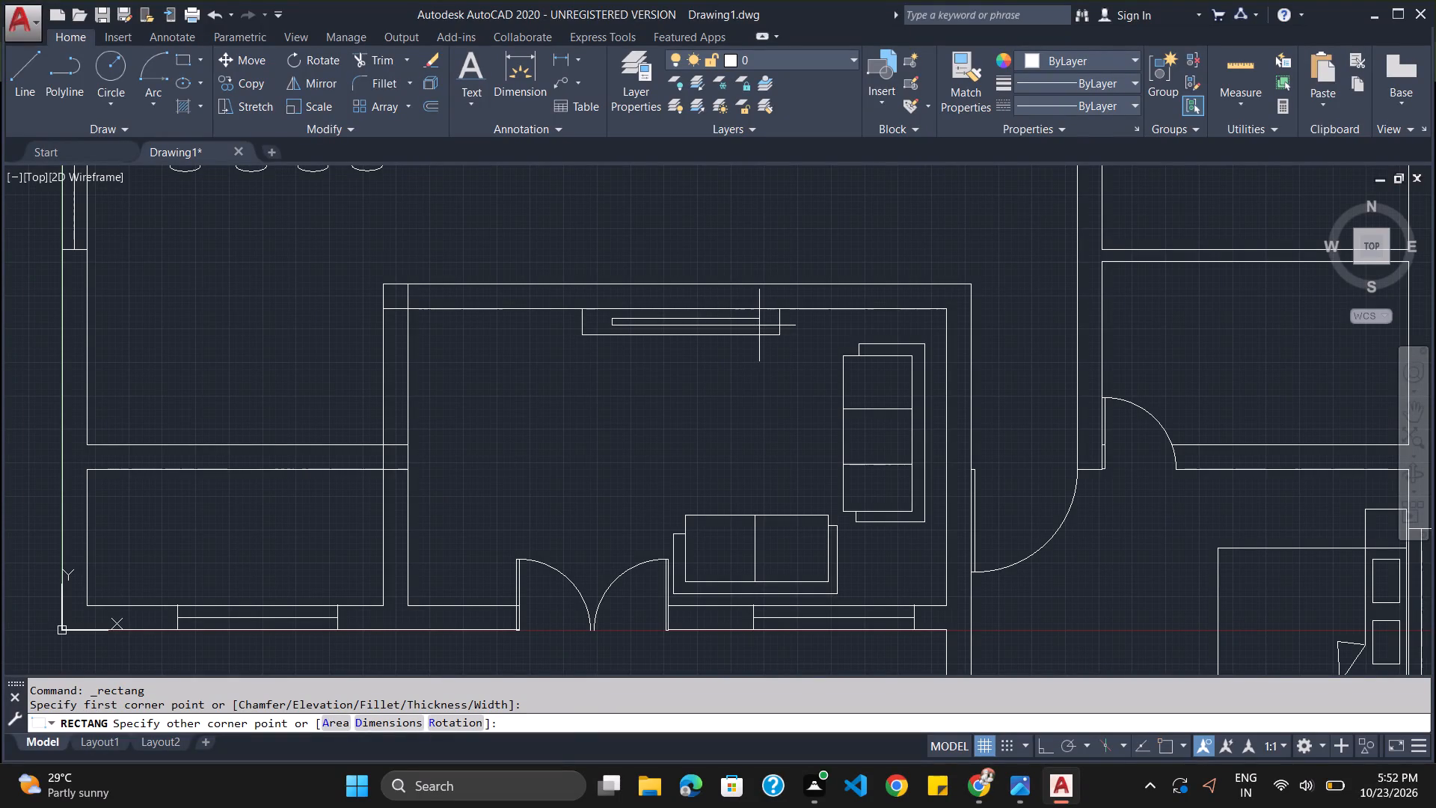
left_click(759, 325)
Offset the inner face line of the sofa room's west wall eastward, through a point just west of the cabinet.
scroll(889, 323, "down", 3)
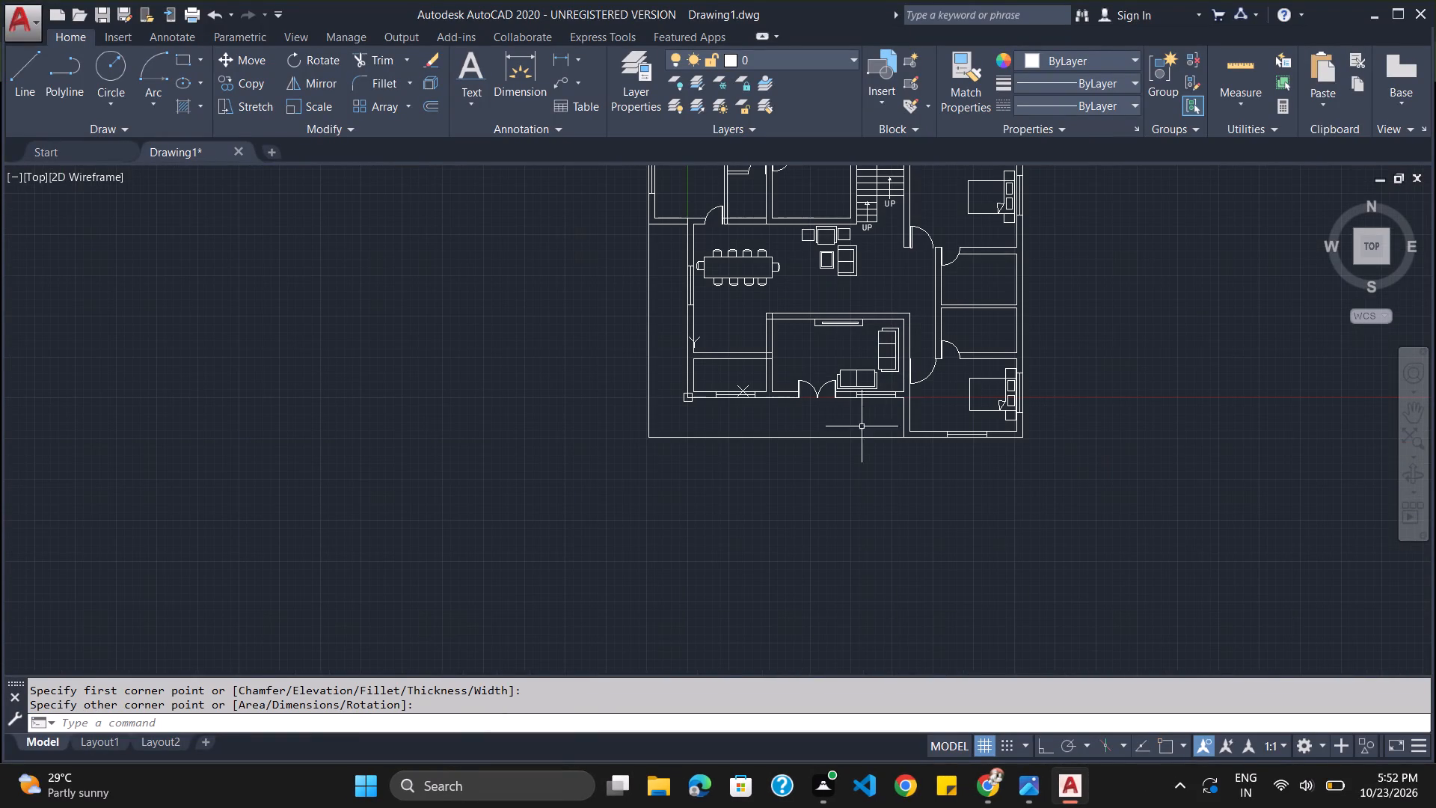
scroll(823, 309, "up", 1)
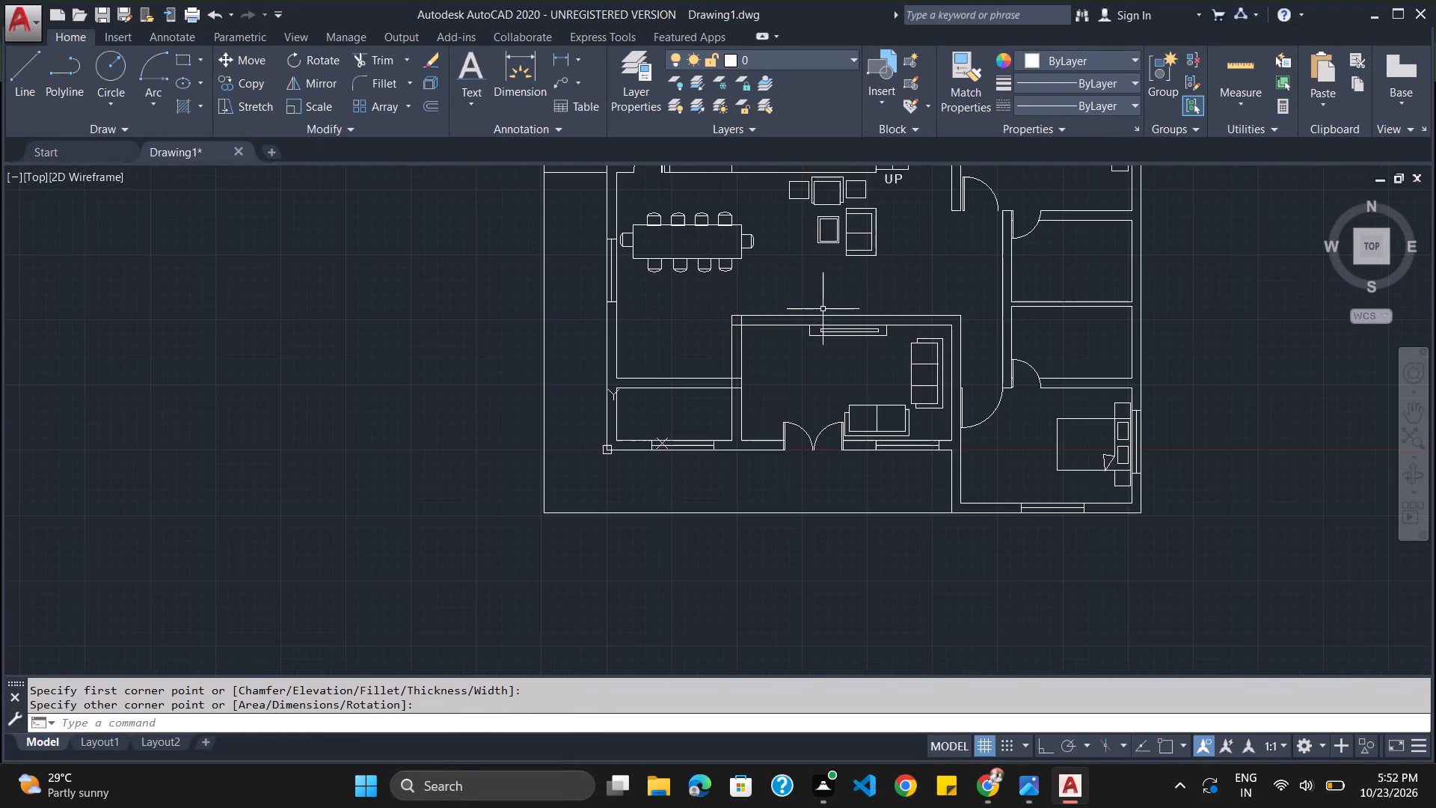
scroll(823, 309, "up", 2)
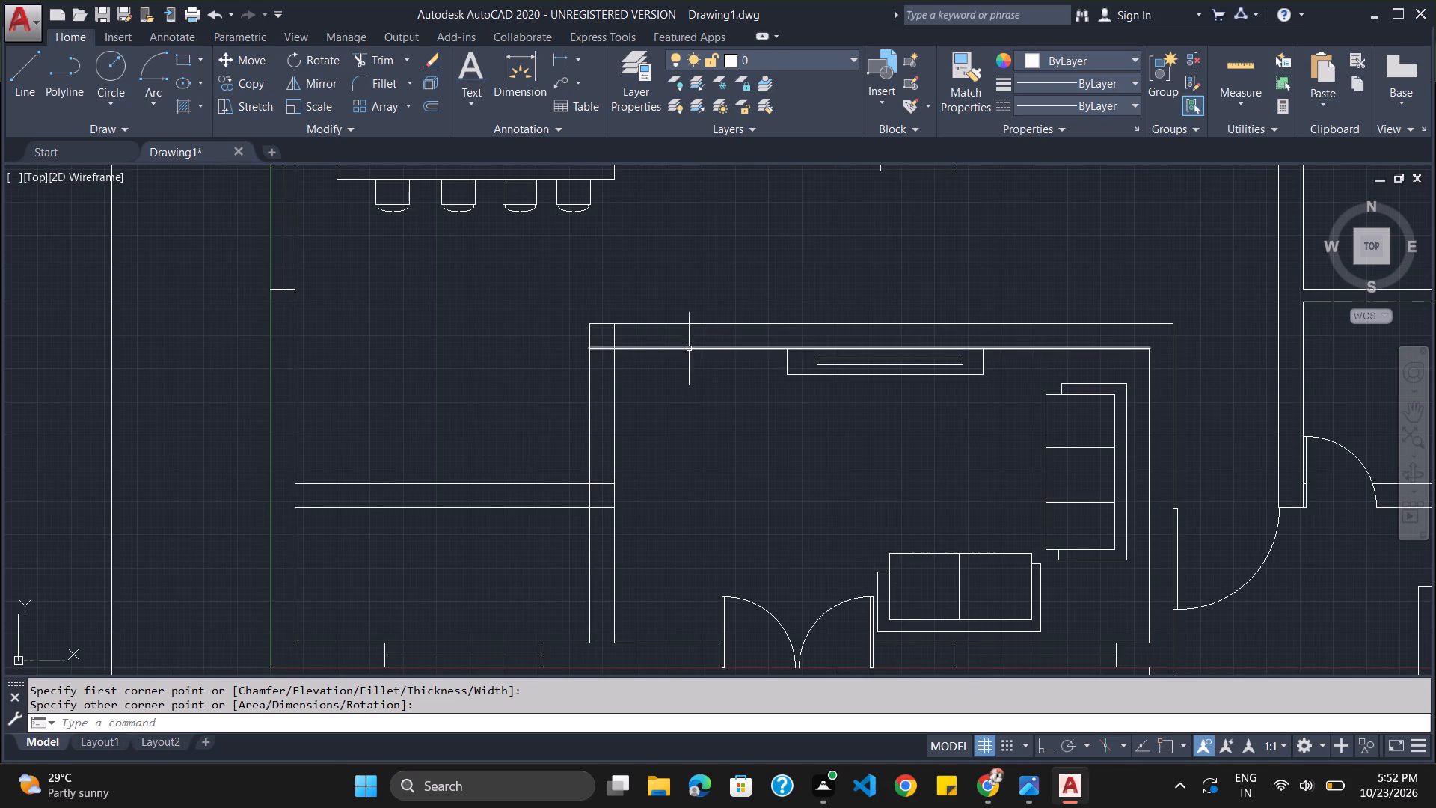
left_click(613, 339)
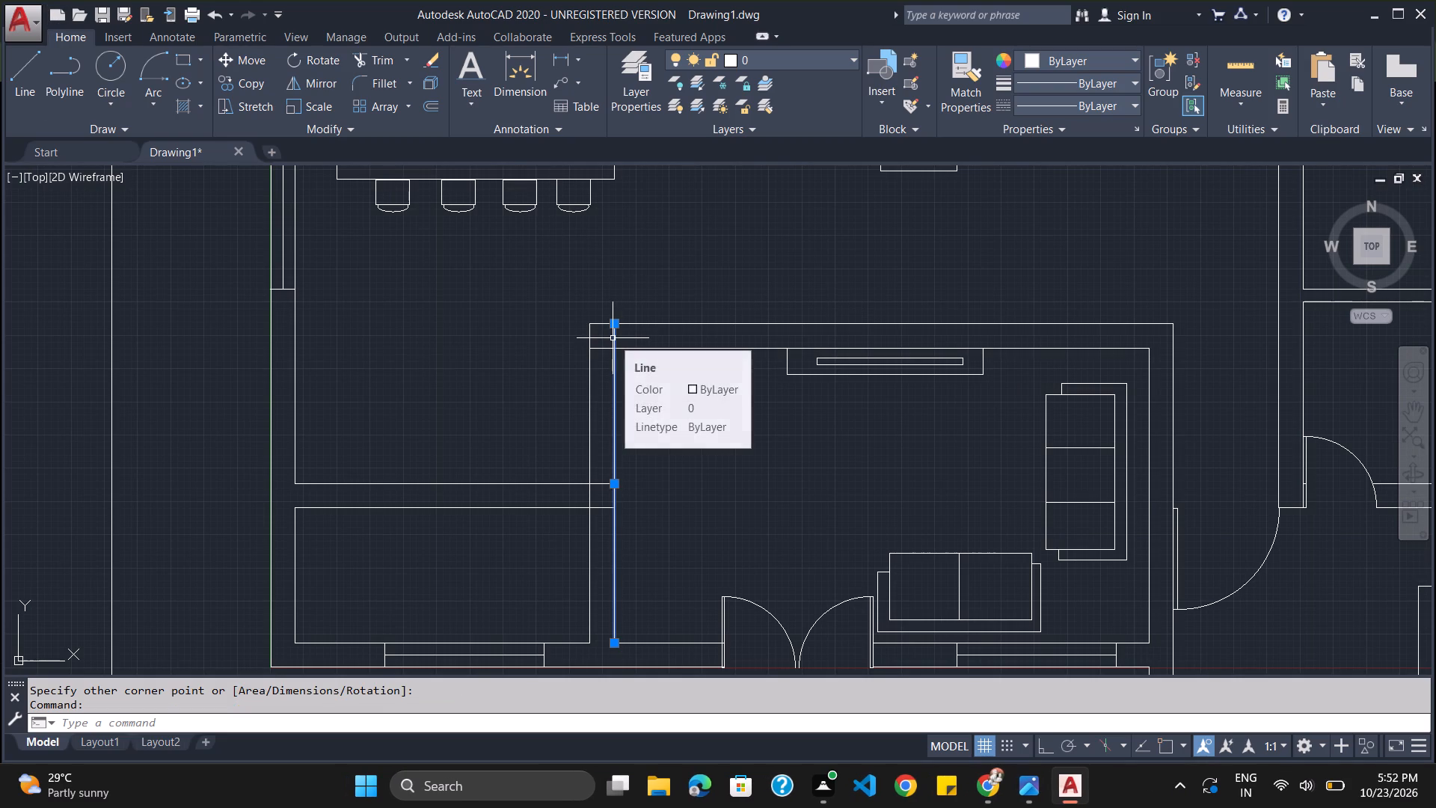
key("o")
key("Return")
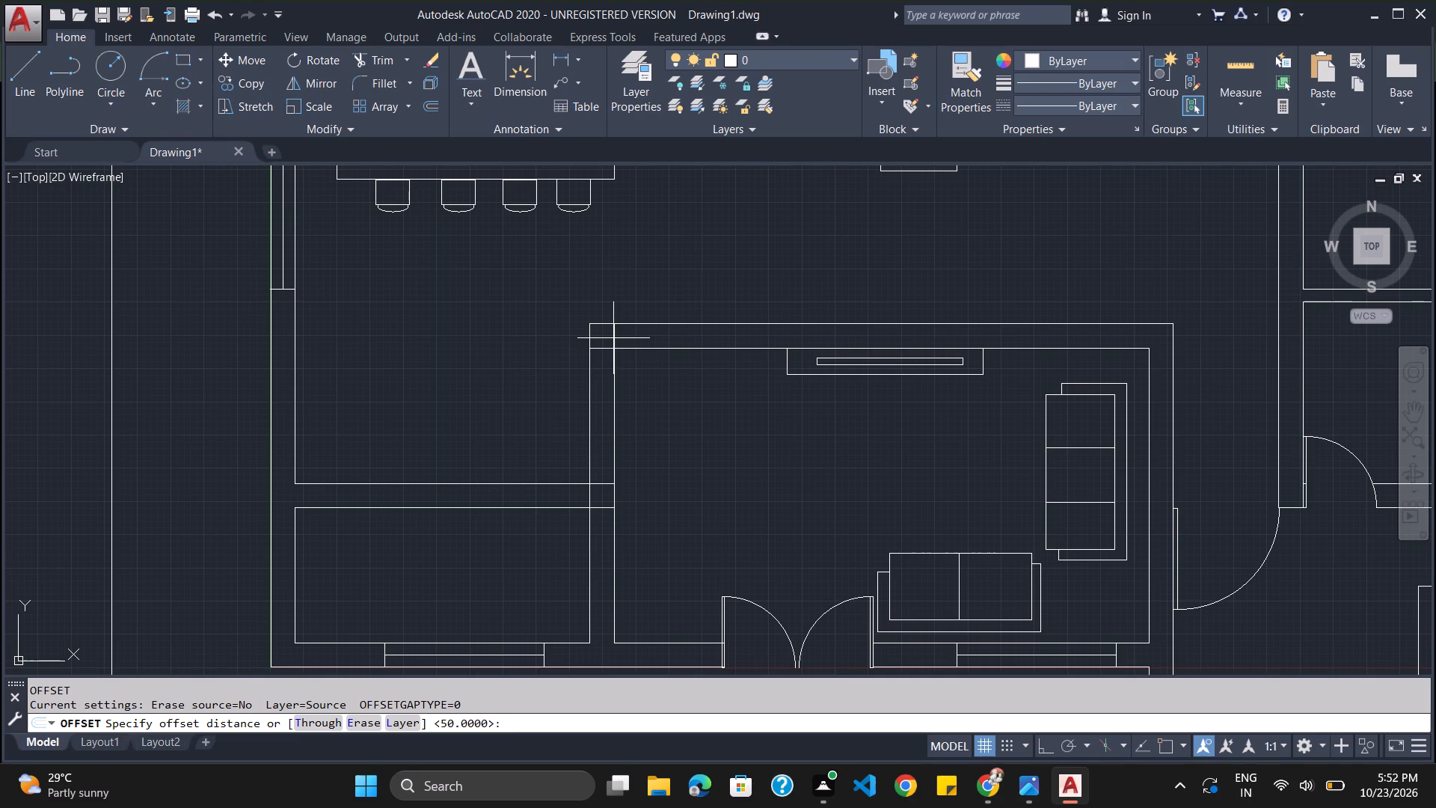
left_click(325, 720)
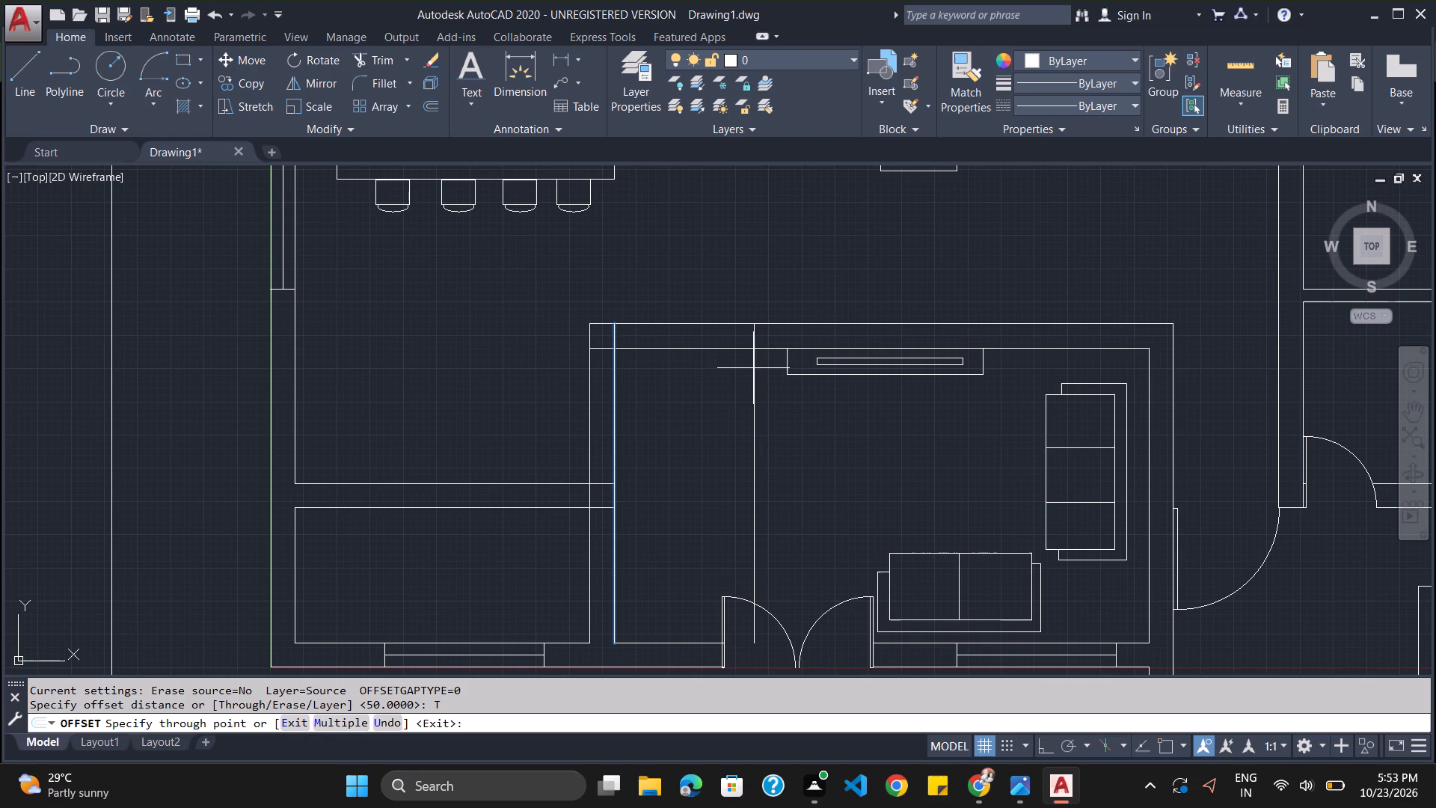
left_click(752, 368)
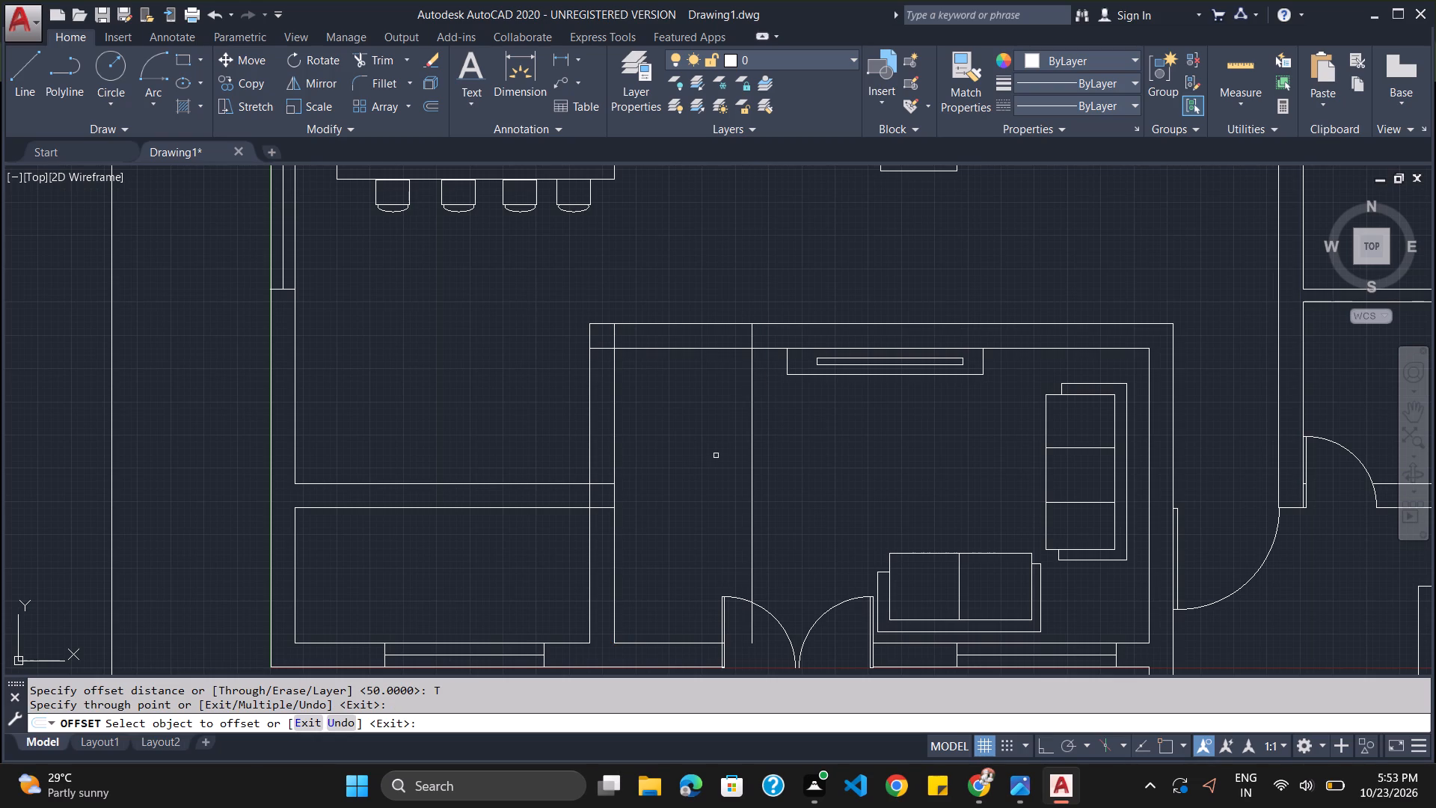
type("tr")
type("im")
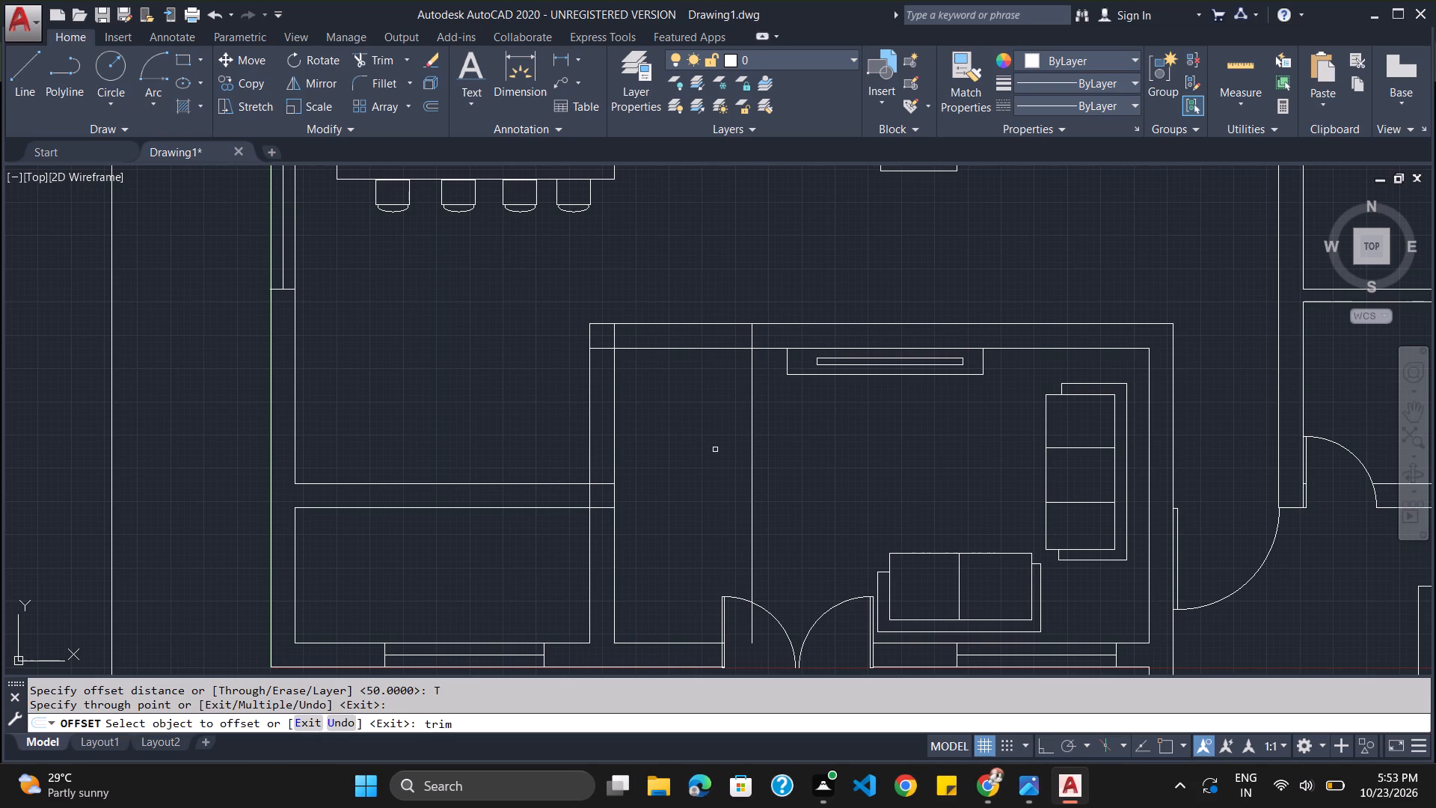
key("Return")
key("Return")
key("Escape")
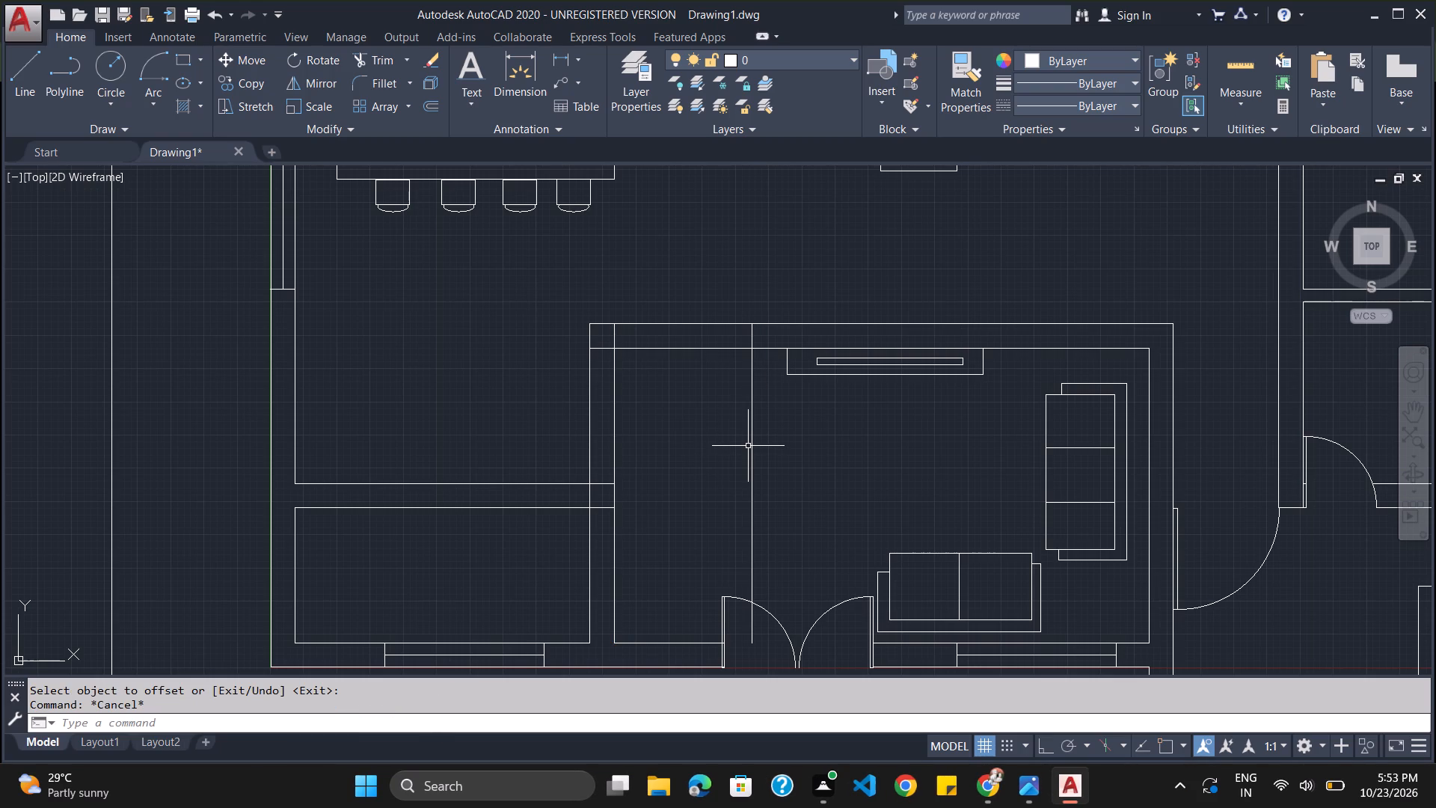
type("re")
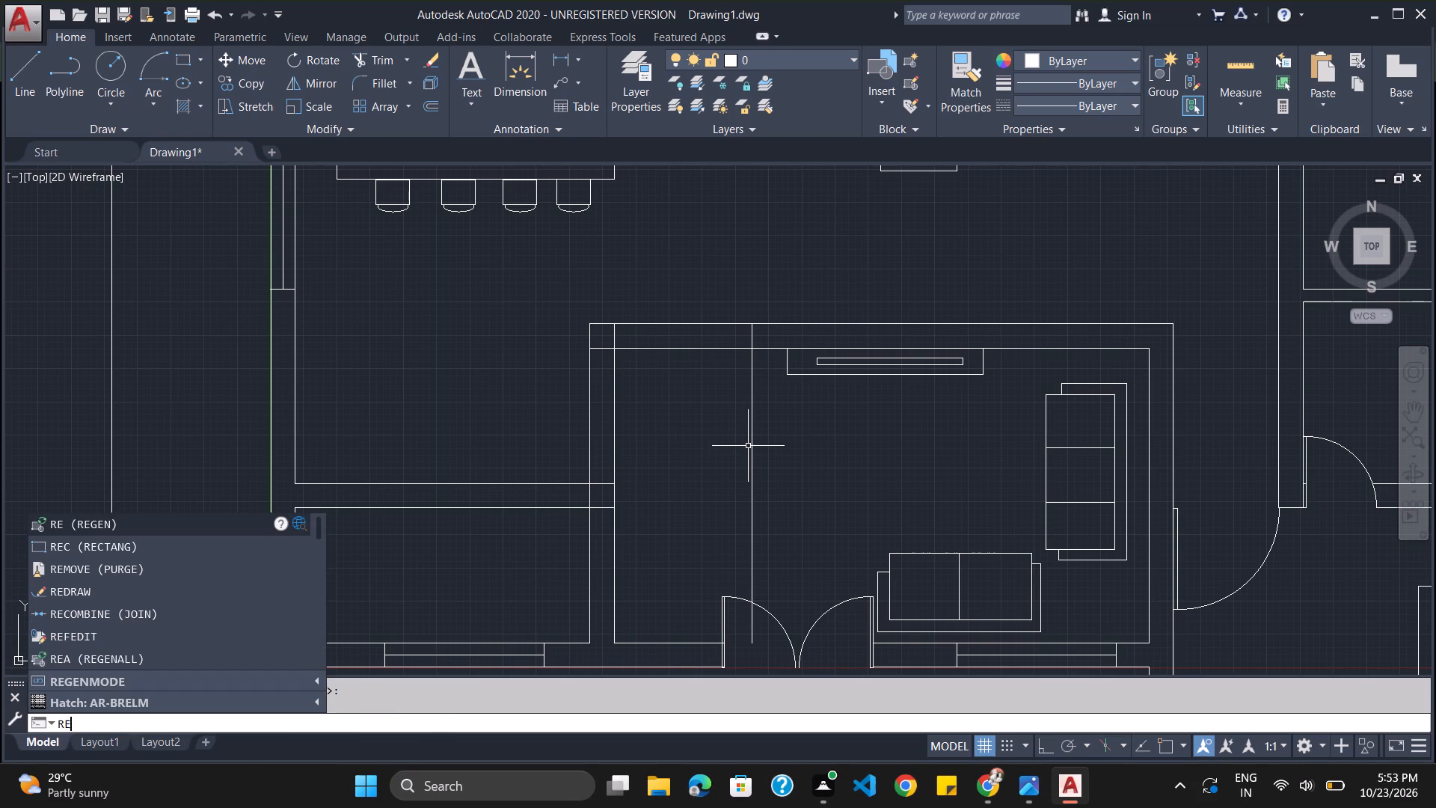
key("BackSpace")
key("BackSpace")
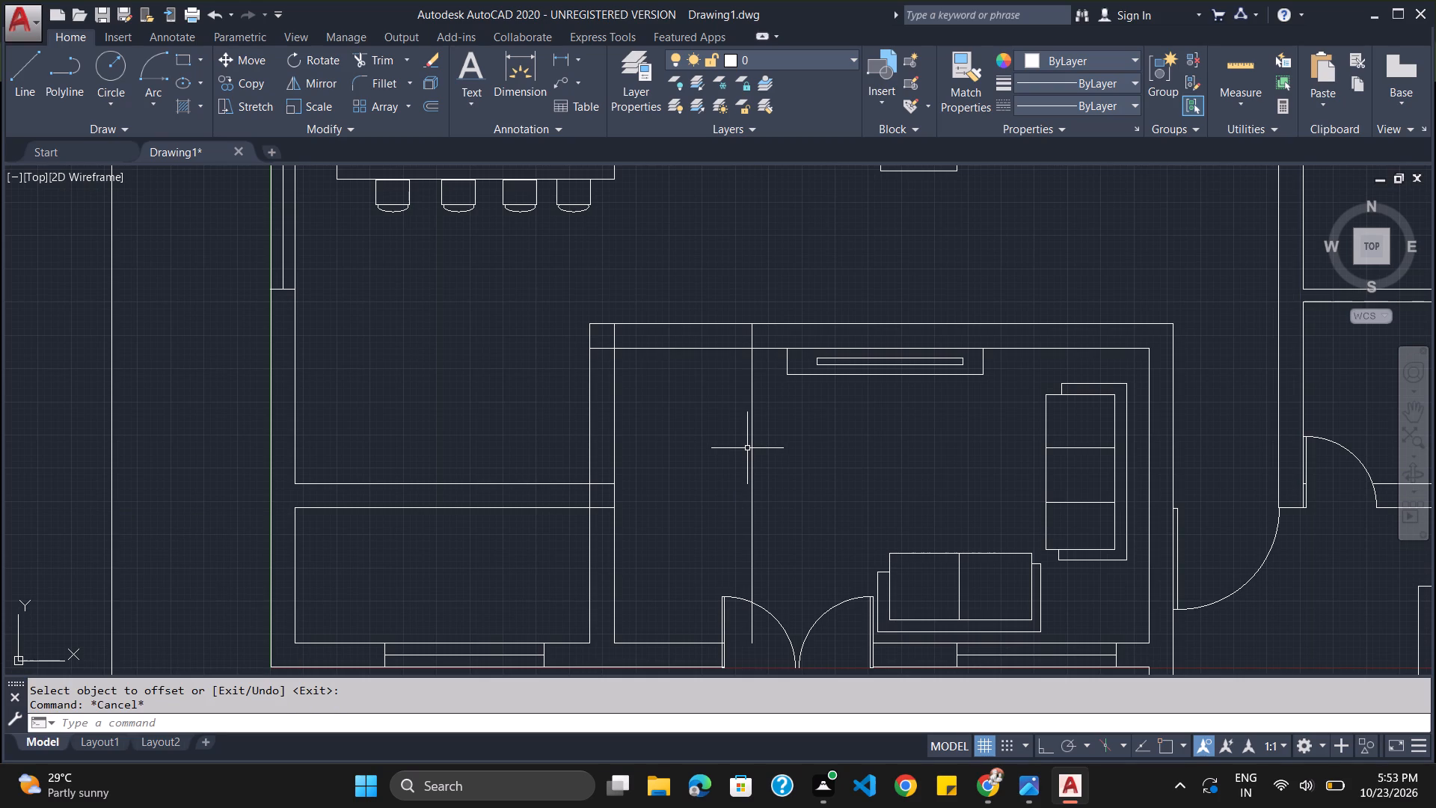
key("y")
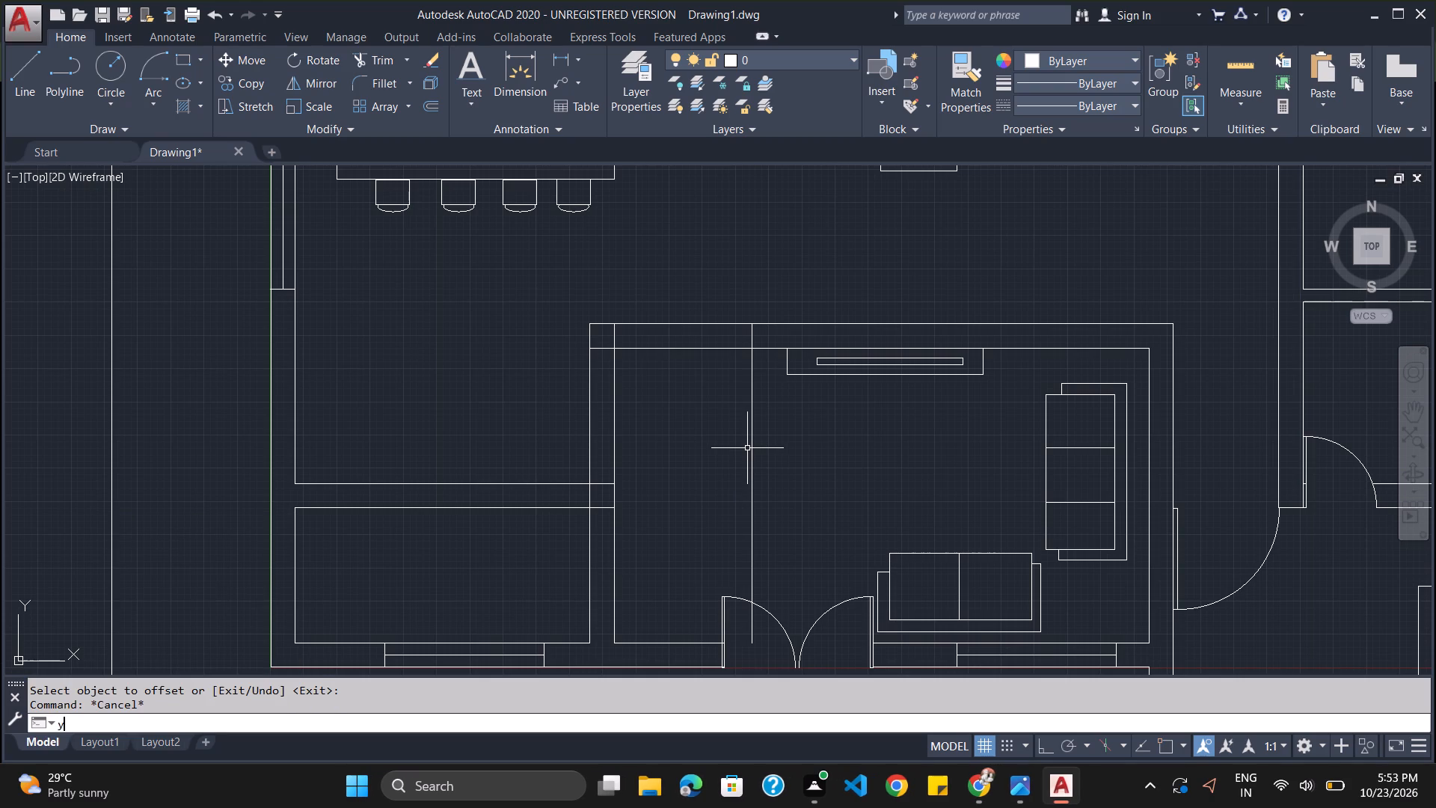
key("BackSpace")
Trim the offset line below the sofa room's north wall and both wall lines west of it to make an opening.
type("trim")
key("Return")
key("Return")
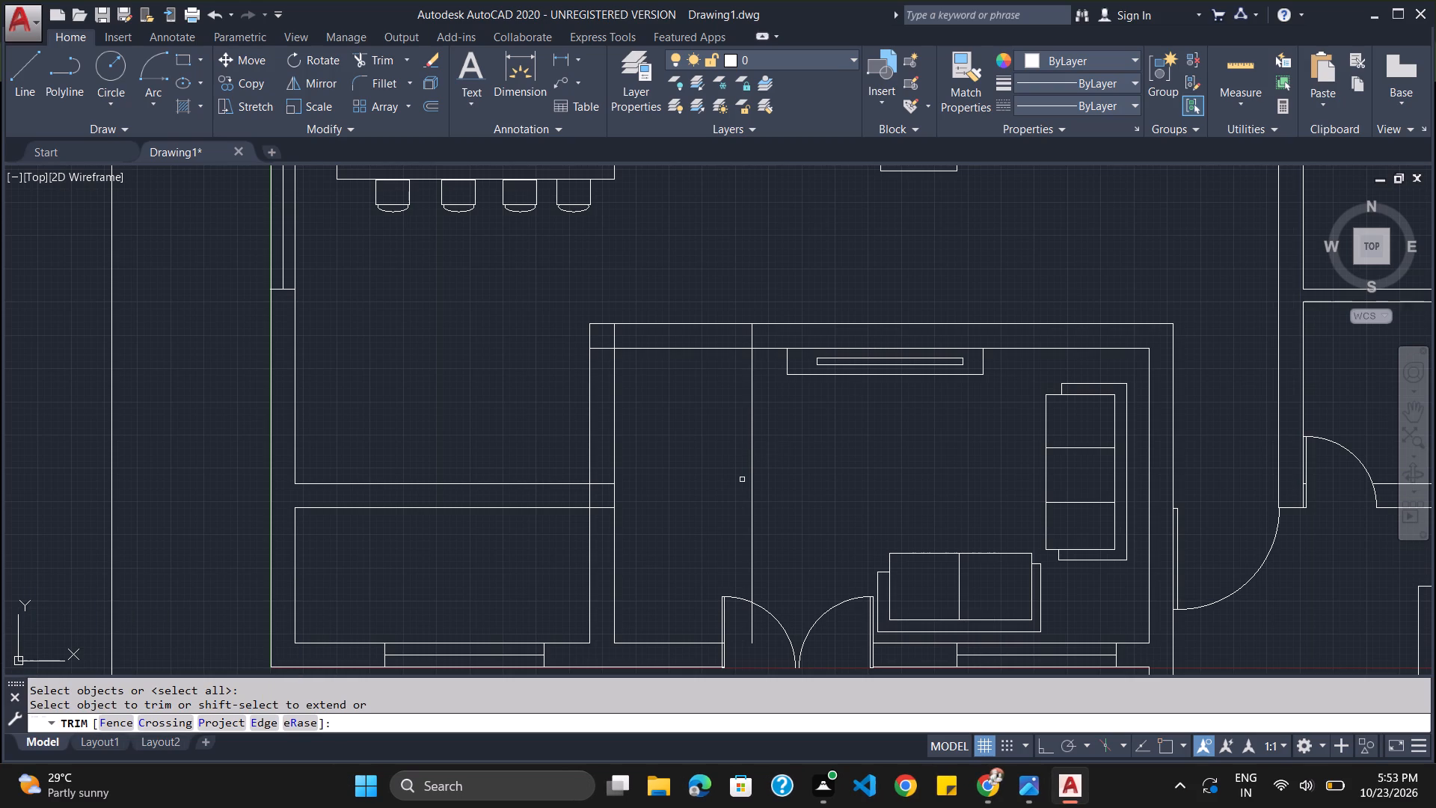
left_click(752, 476)
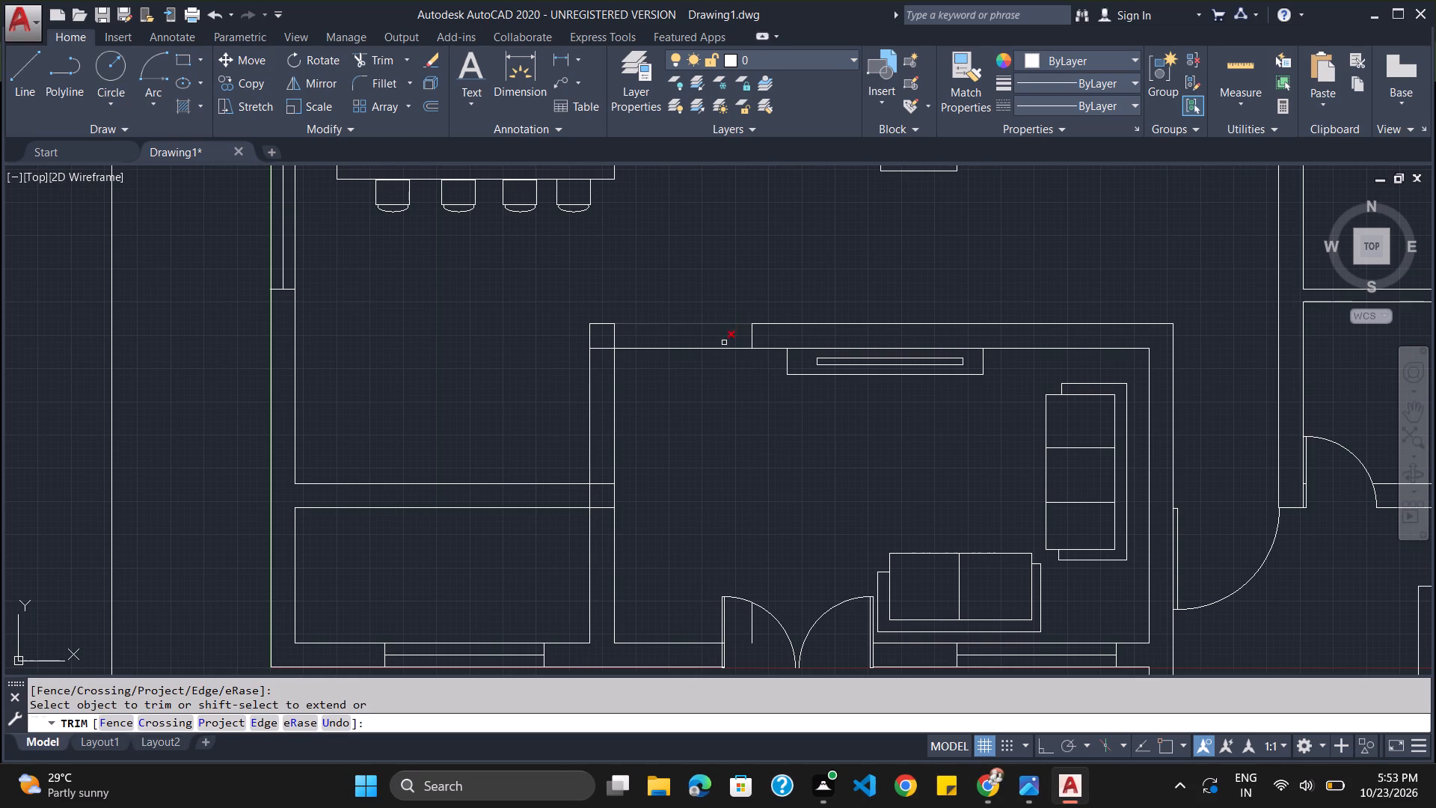
left_click(715, 350)
left_click(714, 325)
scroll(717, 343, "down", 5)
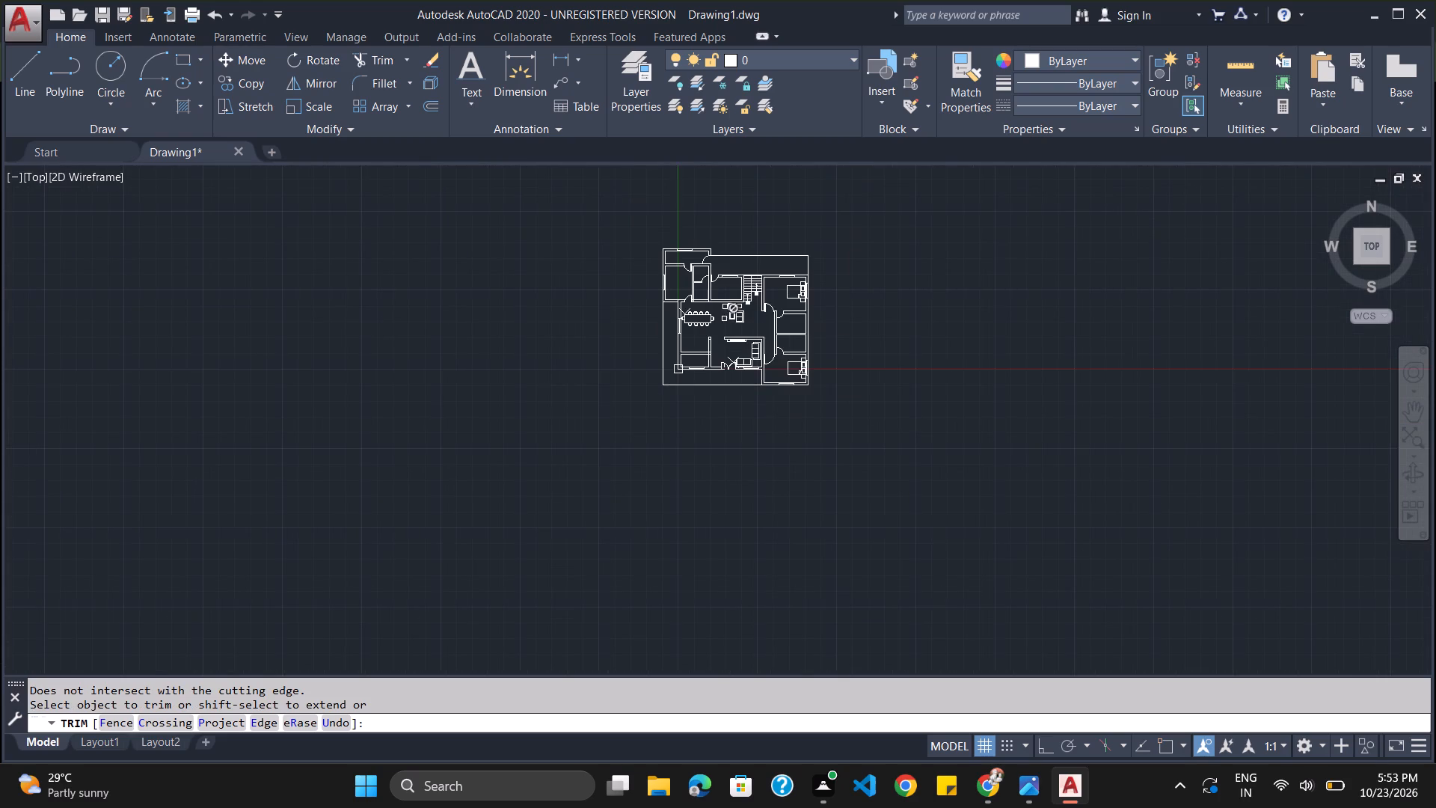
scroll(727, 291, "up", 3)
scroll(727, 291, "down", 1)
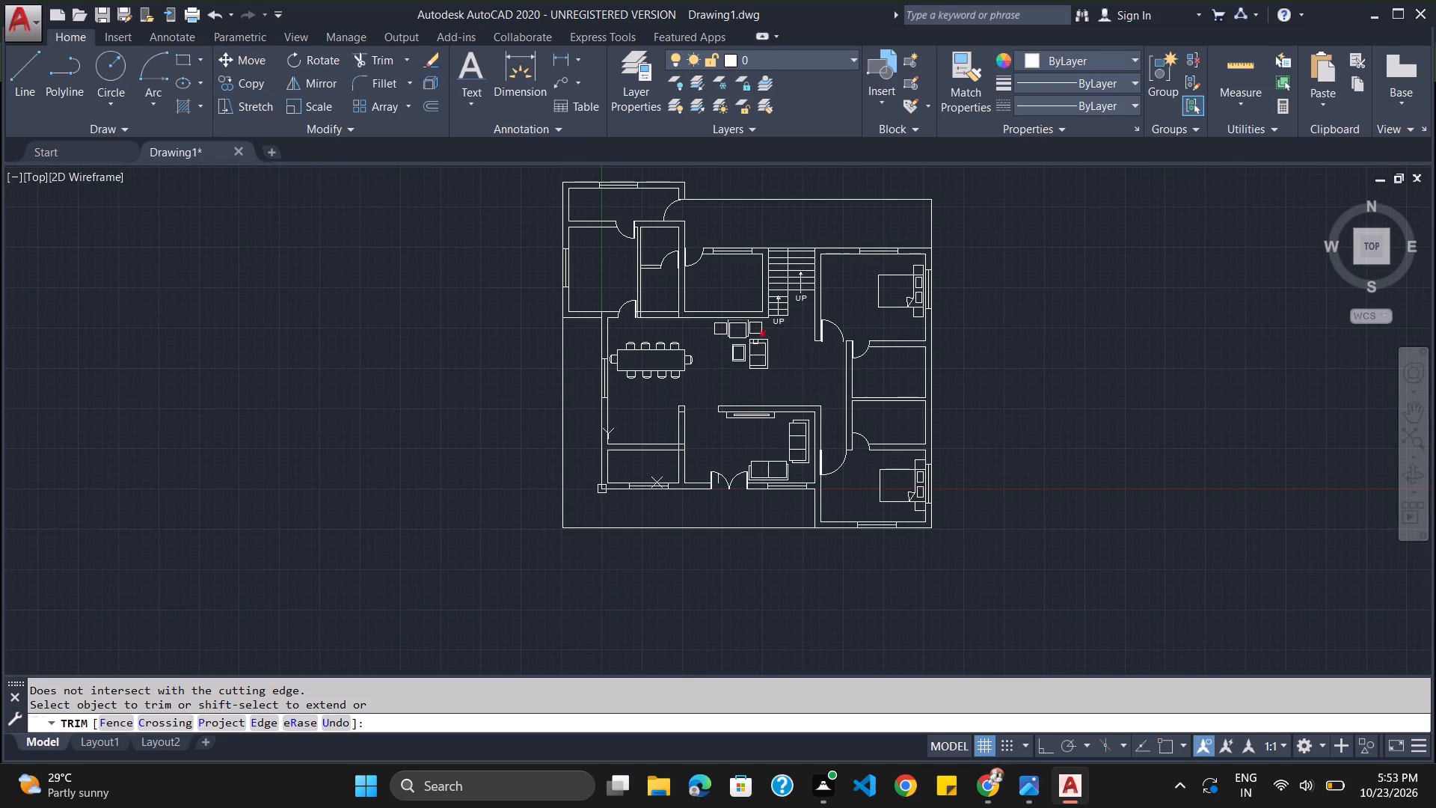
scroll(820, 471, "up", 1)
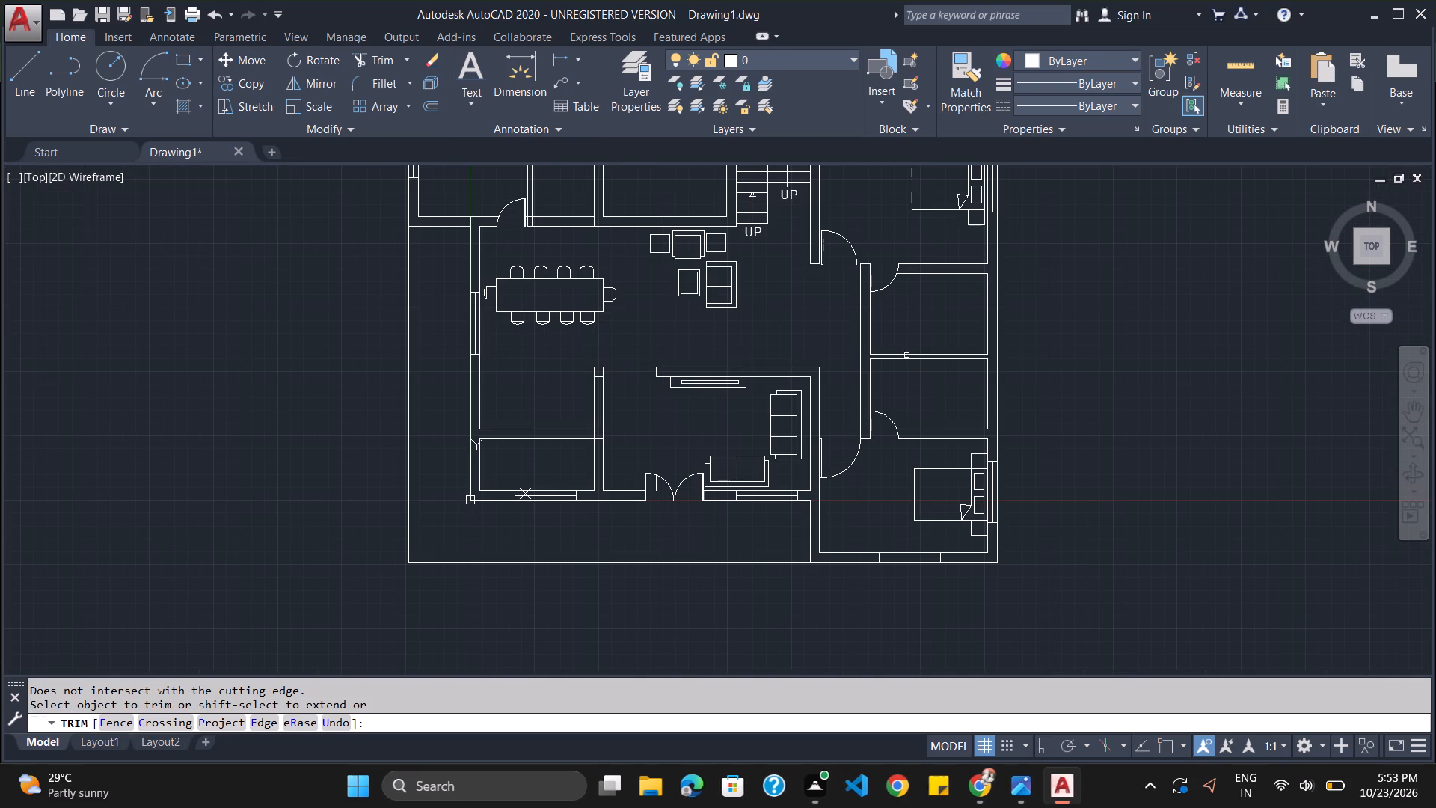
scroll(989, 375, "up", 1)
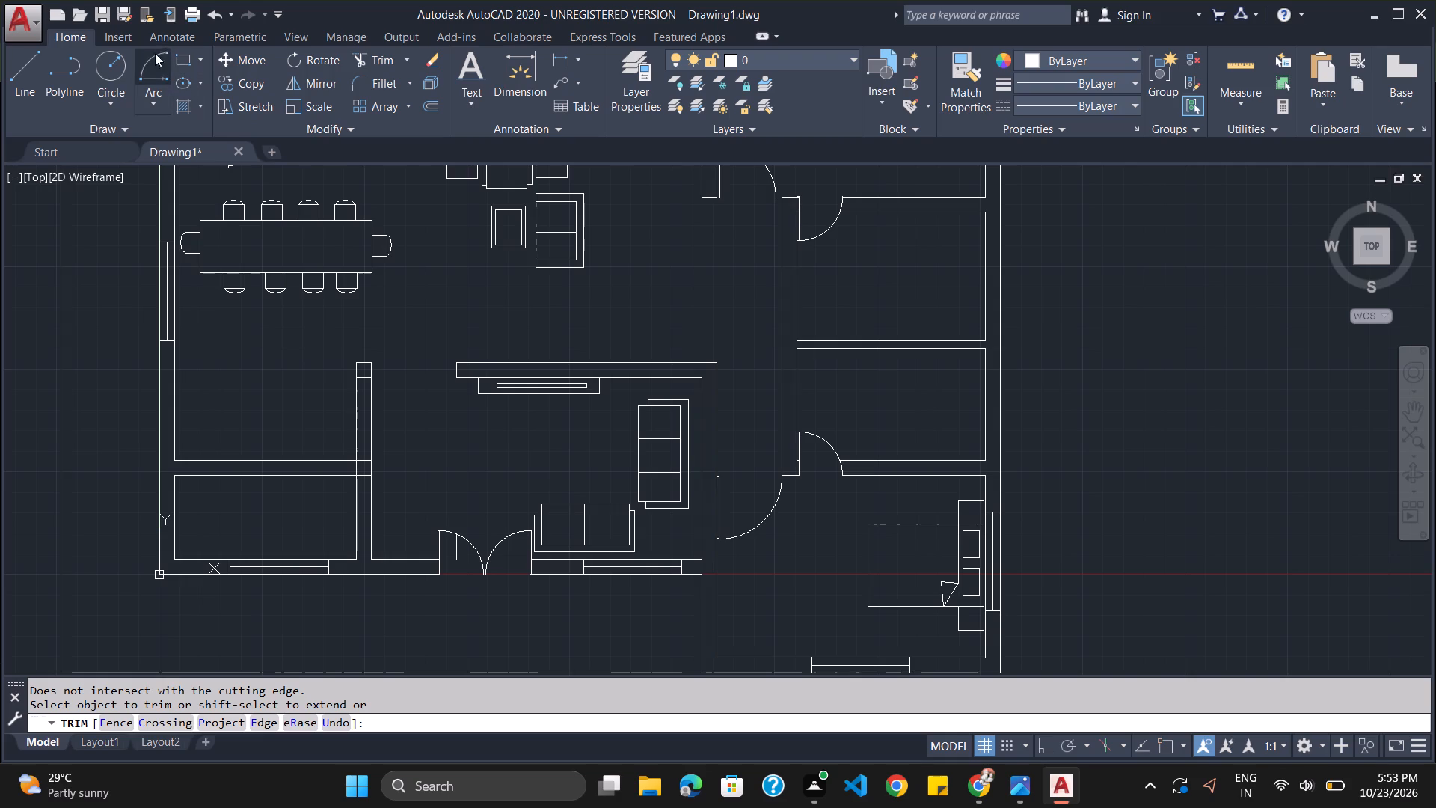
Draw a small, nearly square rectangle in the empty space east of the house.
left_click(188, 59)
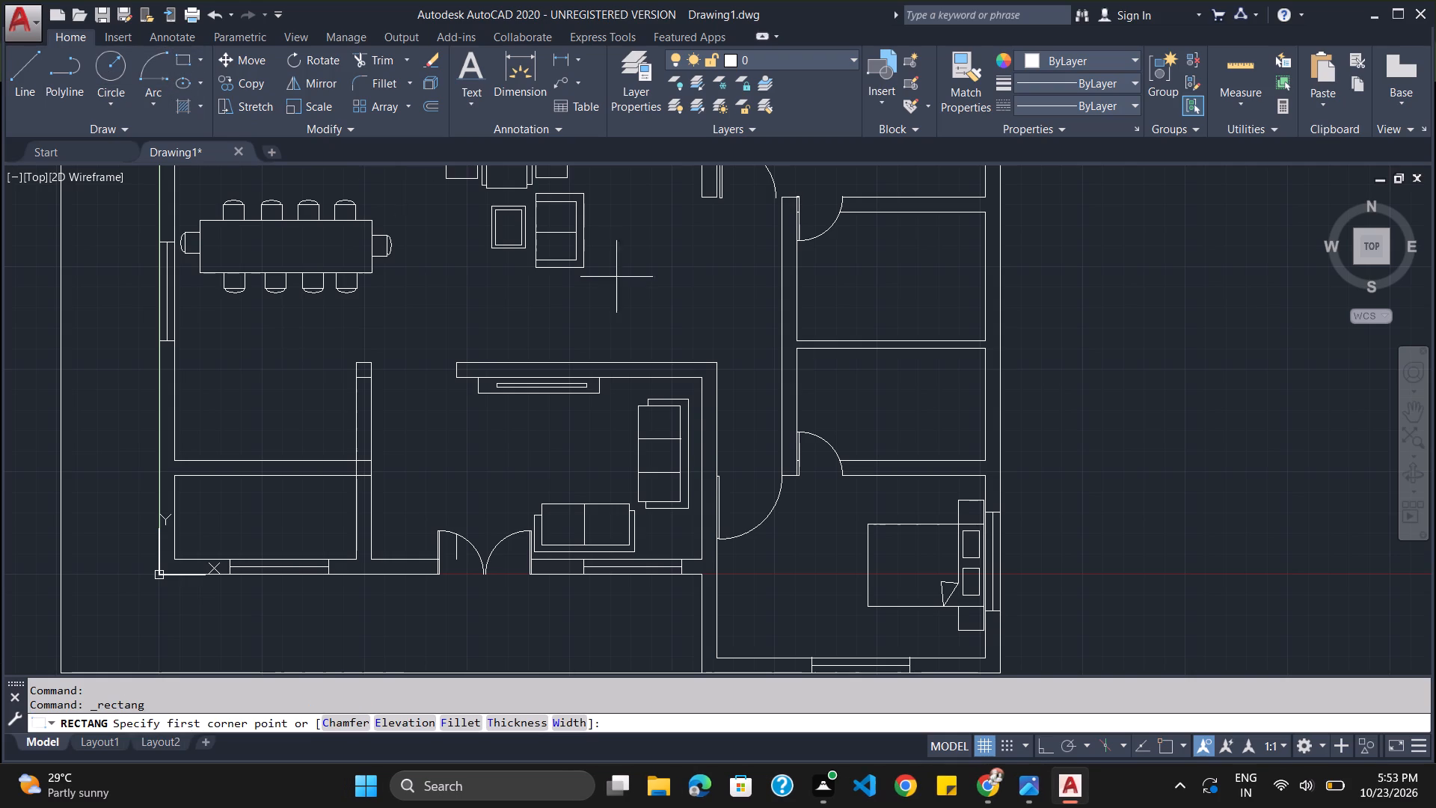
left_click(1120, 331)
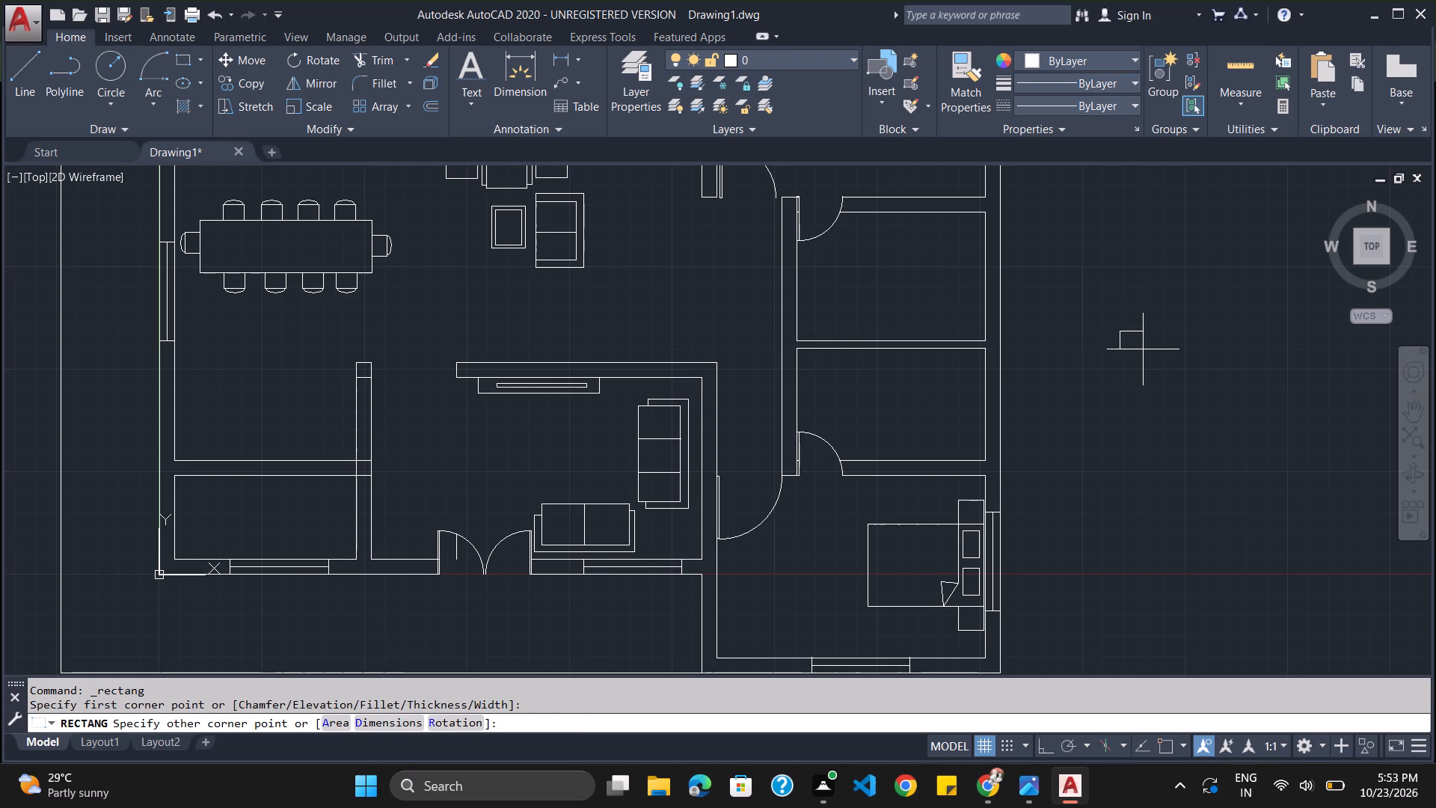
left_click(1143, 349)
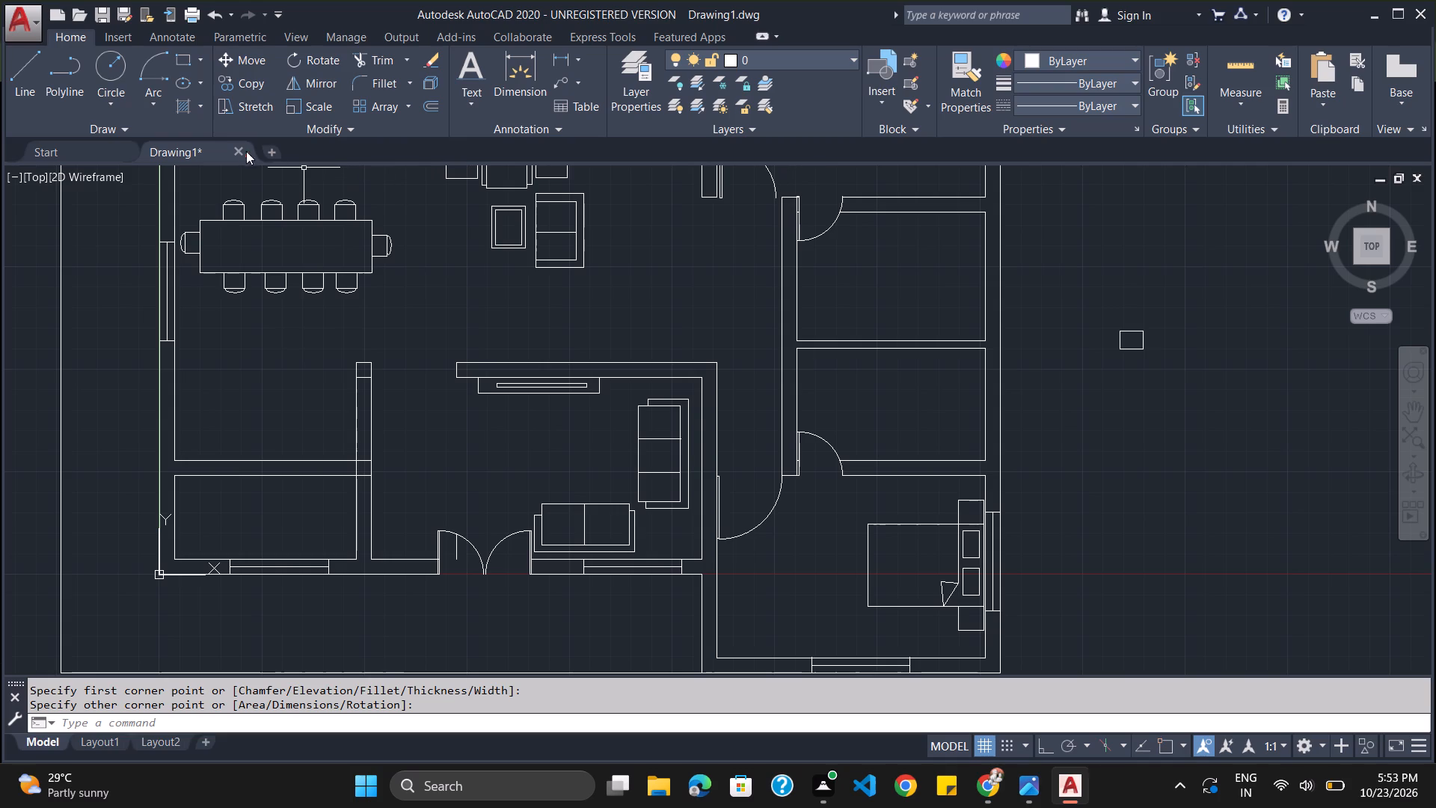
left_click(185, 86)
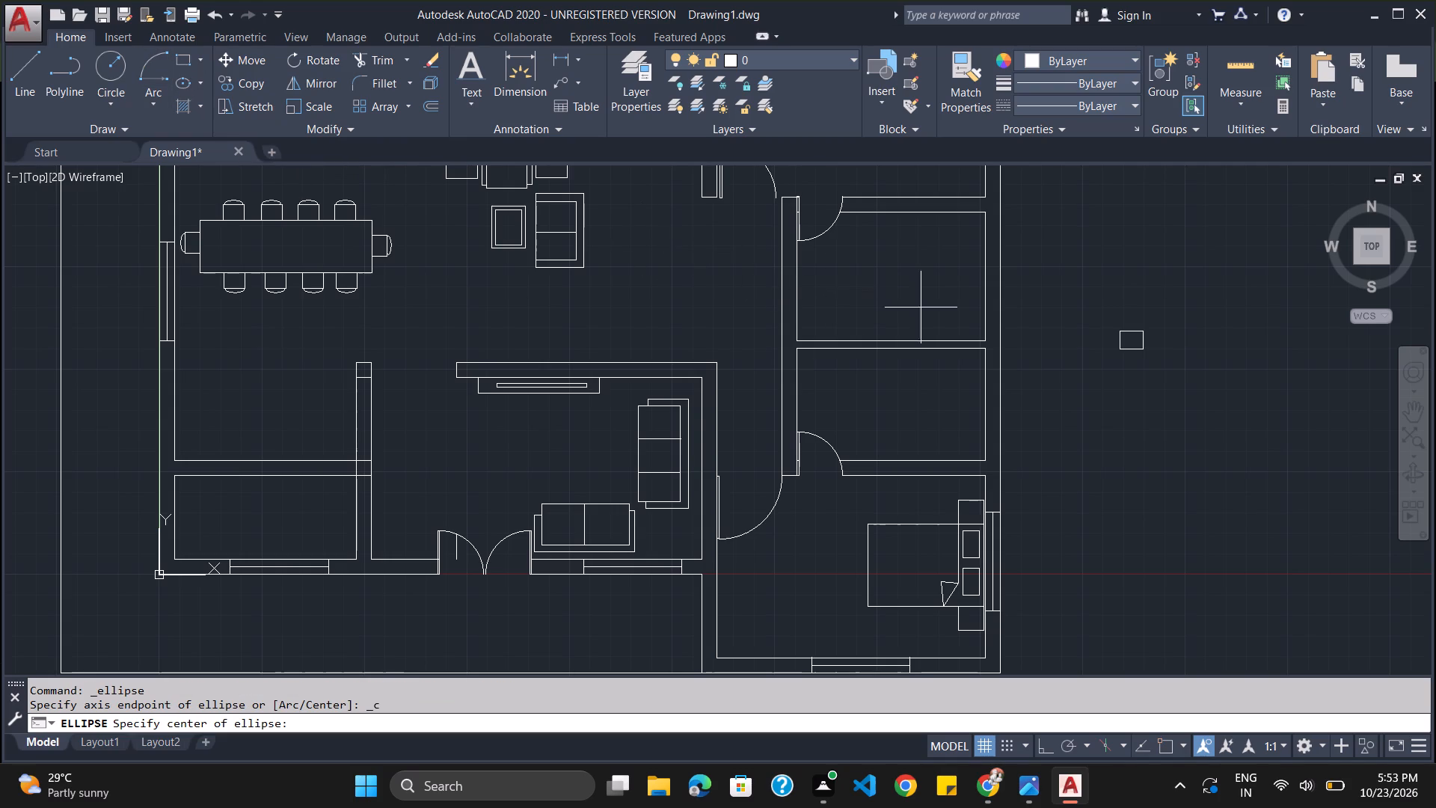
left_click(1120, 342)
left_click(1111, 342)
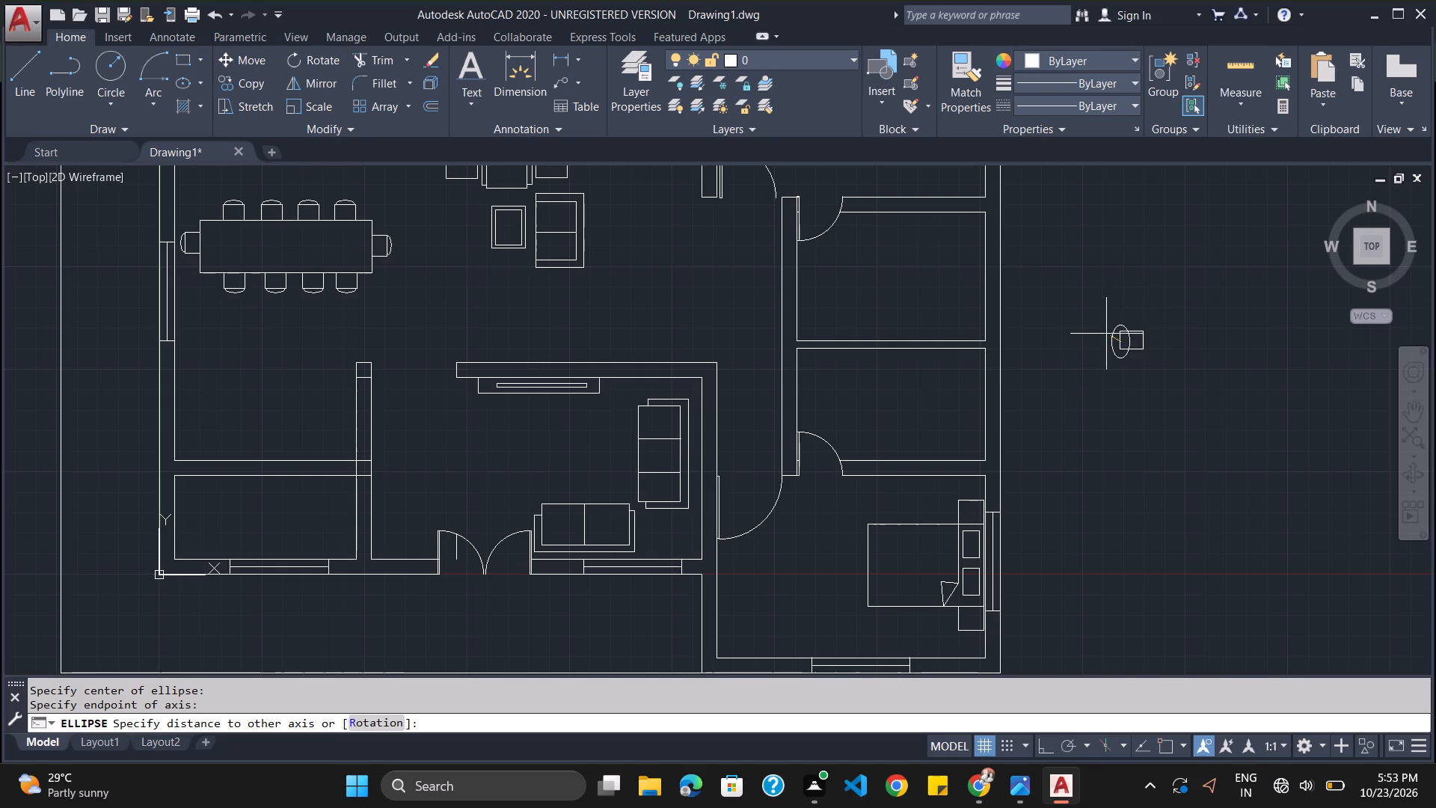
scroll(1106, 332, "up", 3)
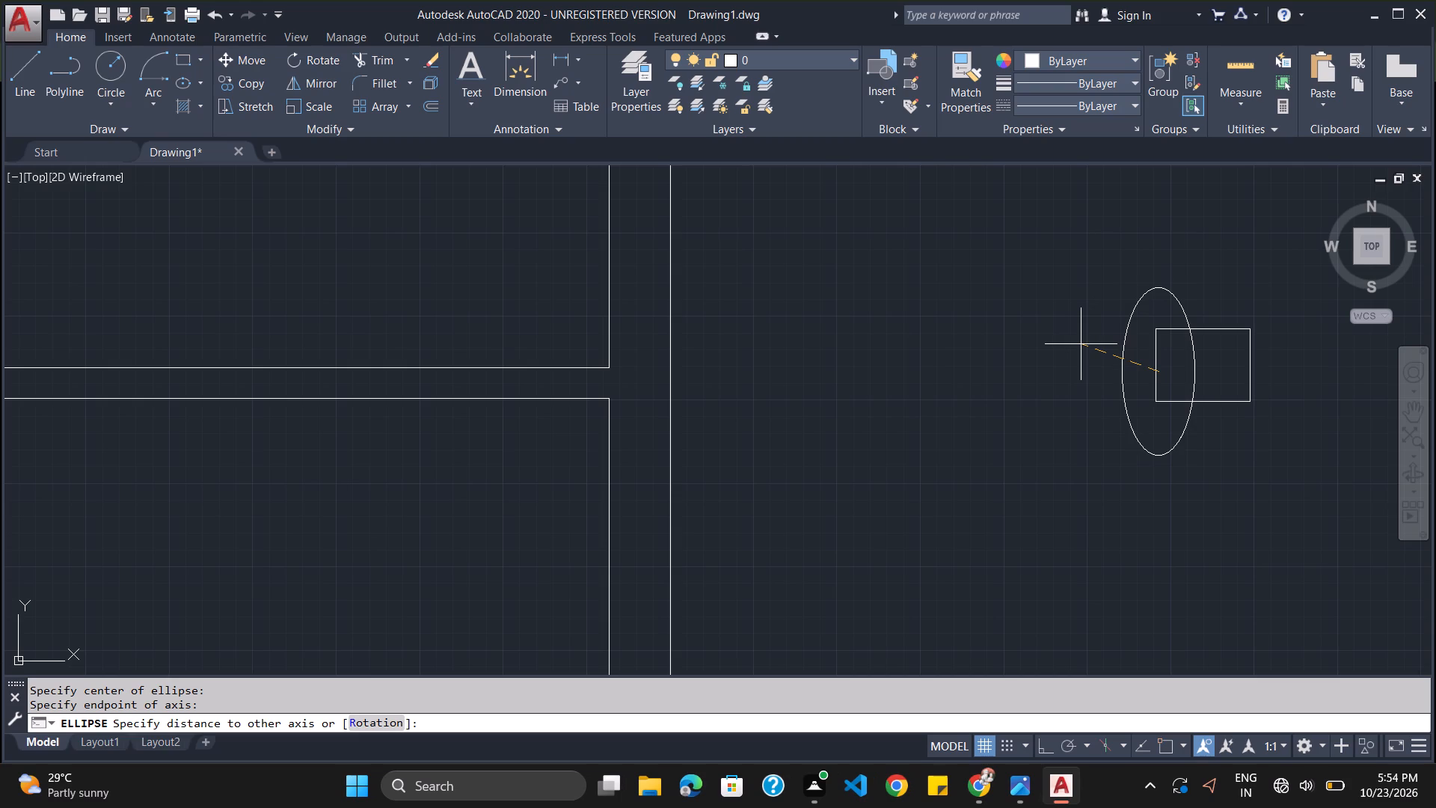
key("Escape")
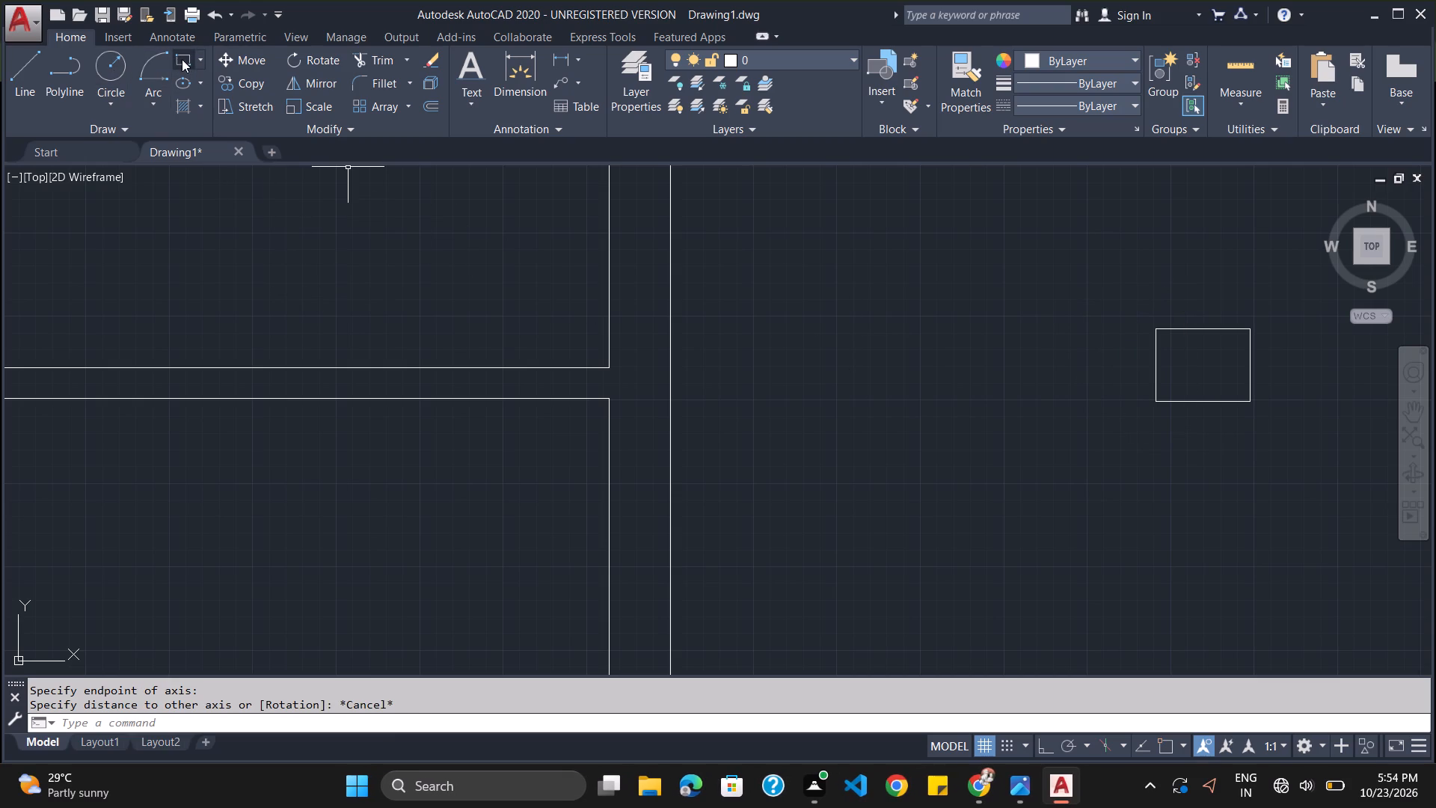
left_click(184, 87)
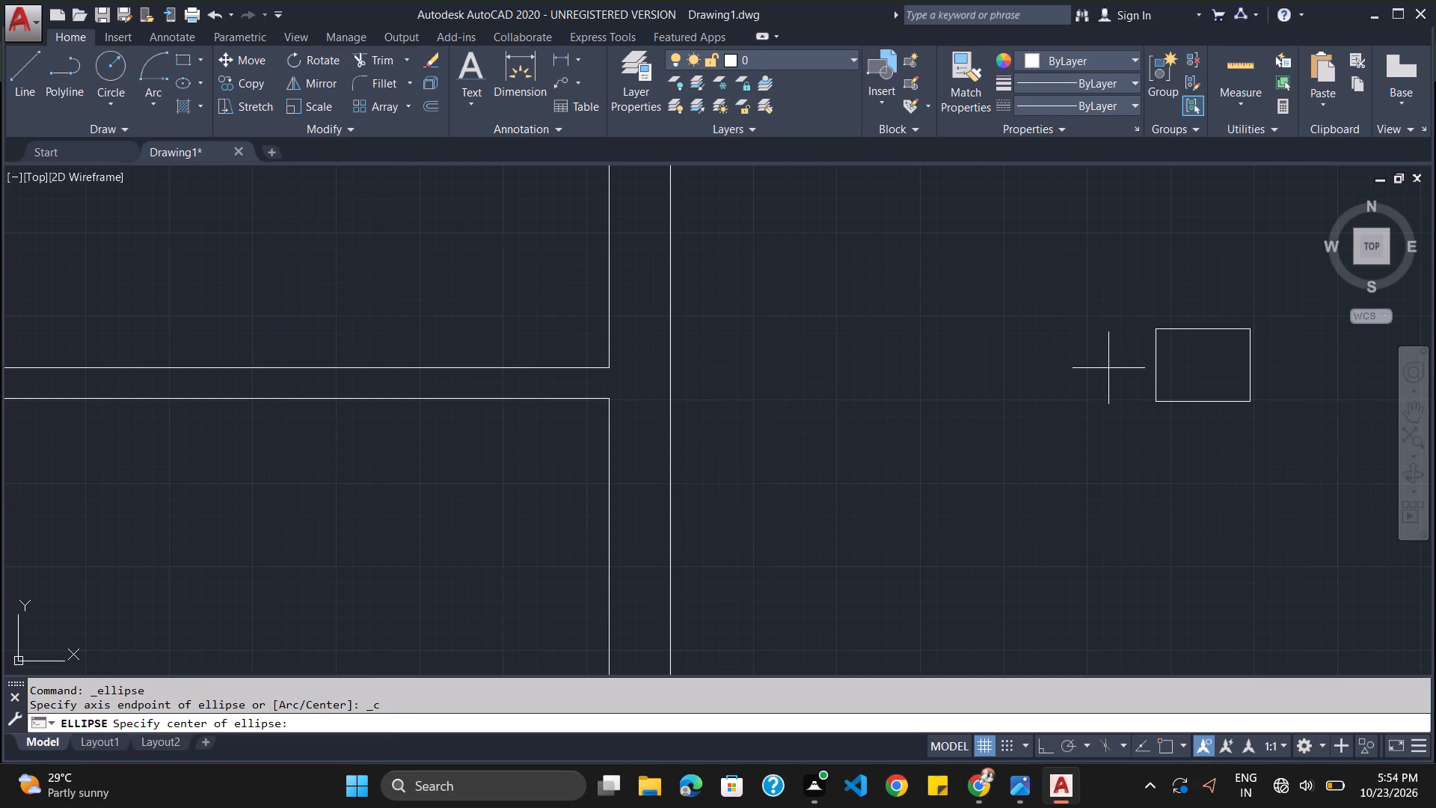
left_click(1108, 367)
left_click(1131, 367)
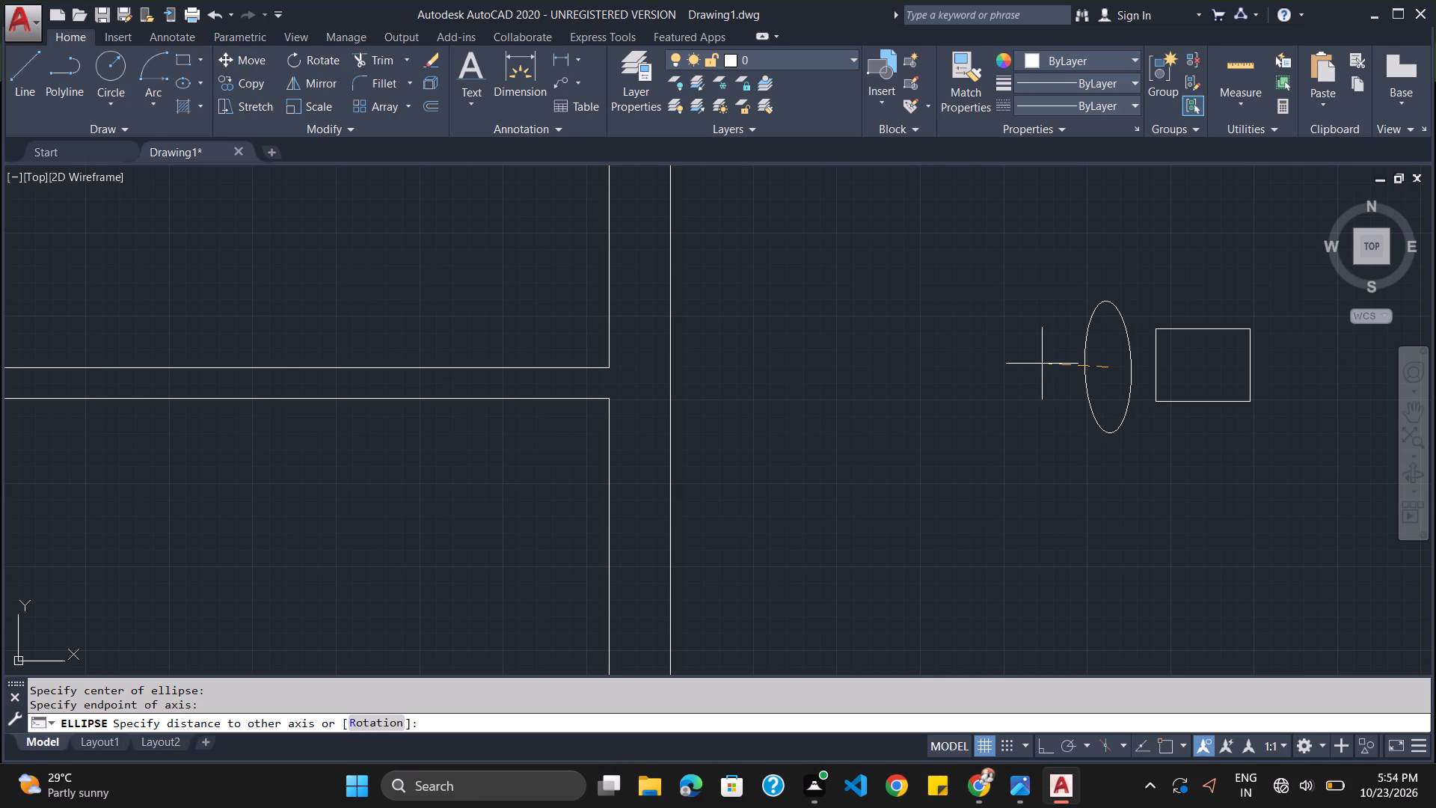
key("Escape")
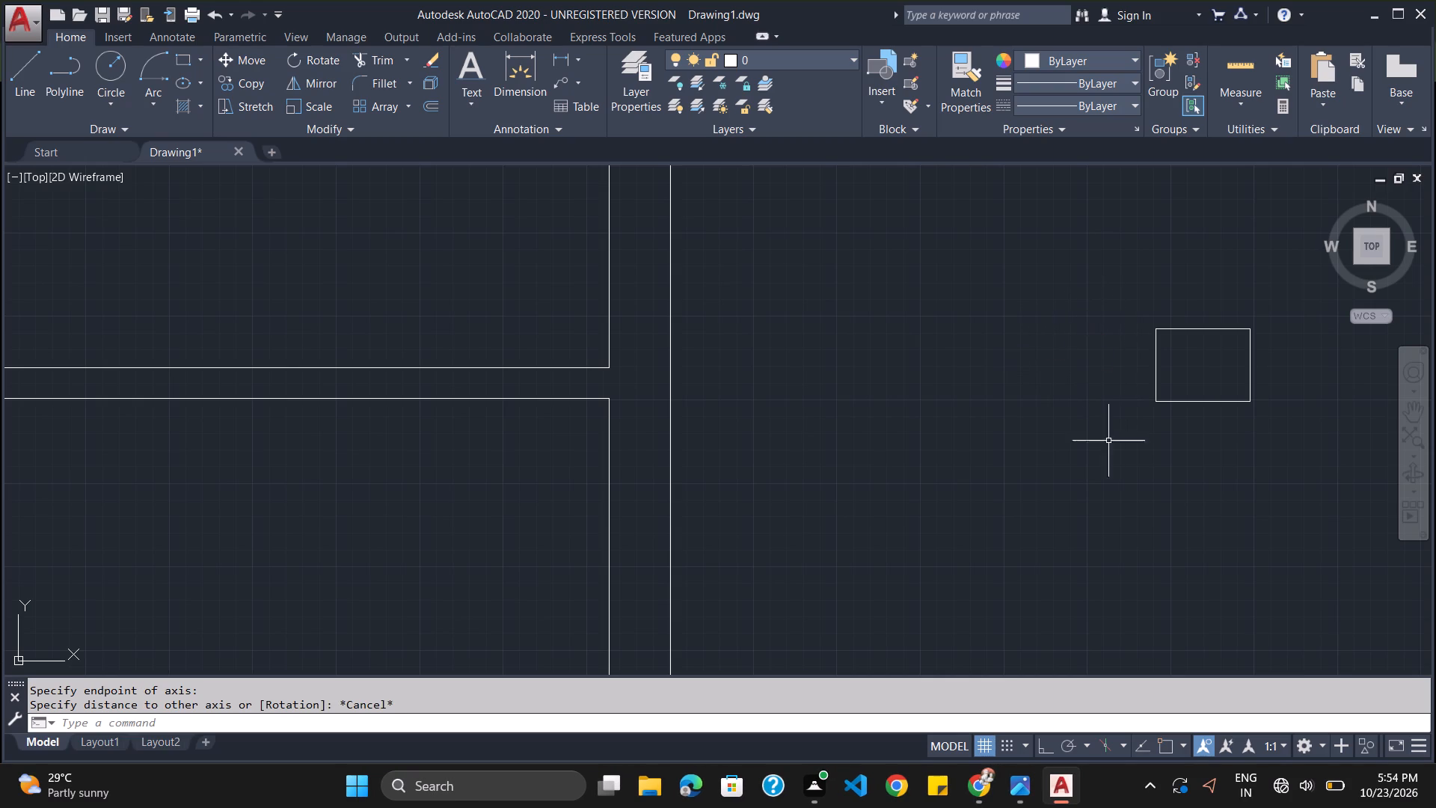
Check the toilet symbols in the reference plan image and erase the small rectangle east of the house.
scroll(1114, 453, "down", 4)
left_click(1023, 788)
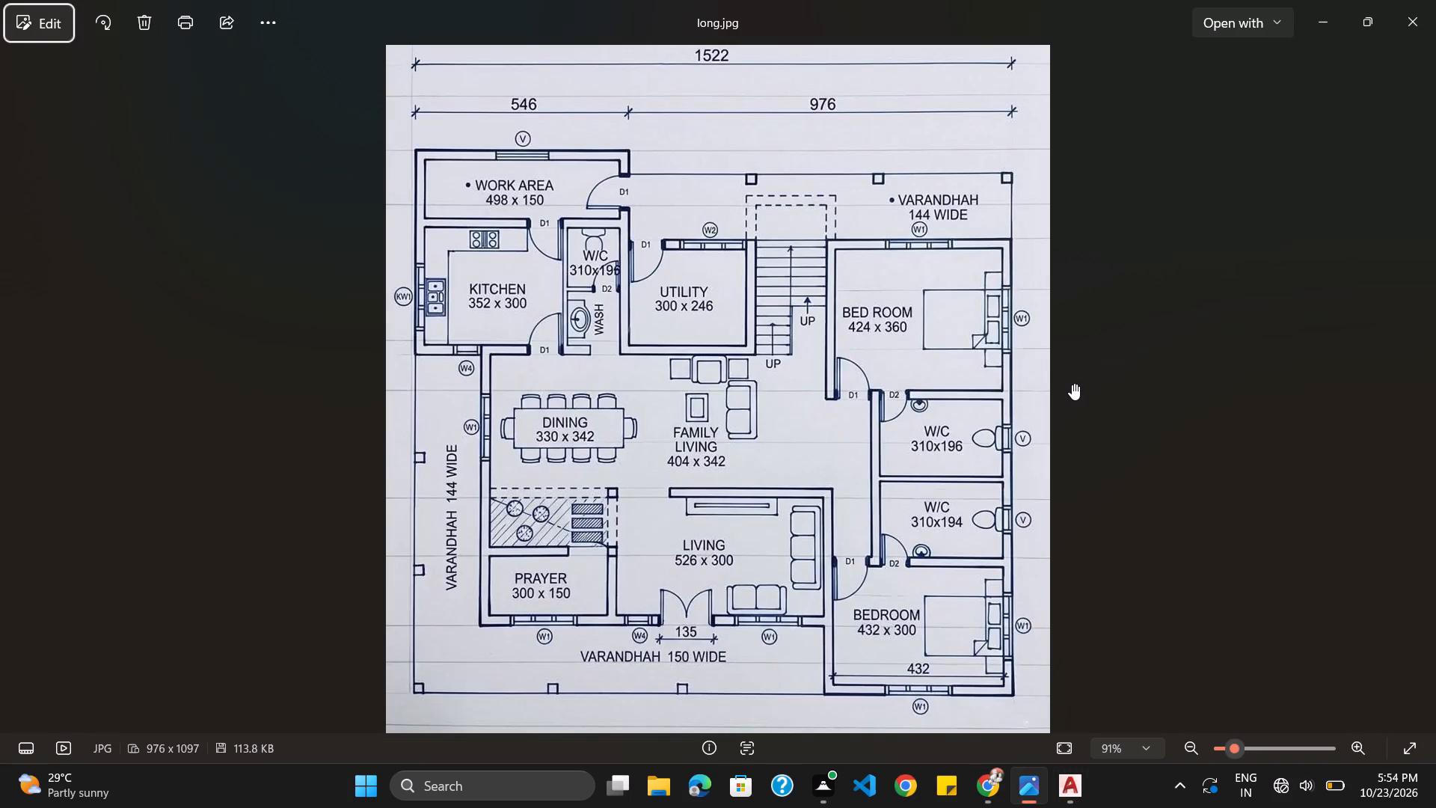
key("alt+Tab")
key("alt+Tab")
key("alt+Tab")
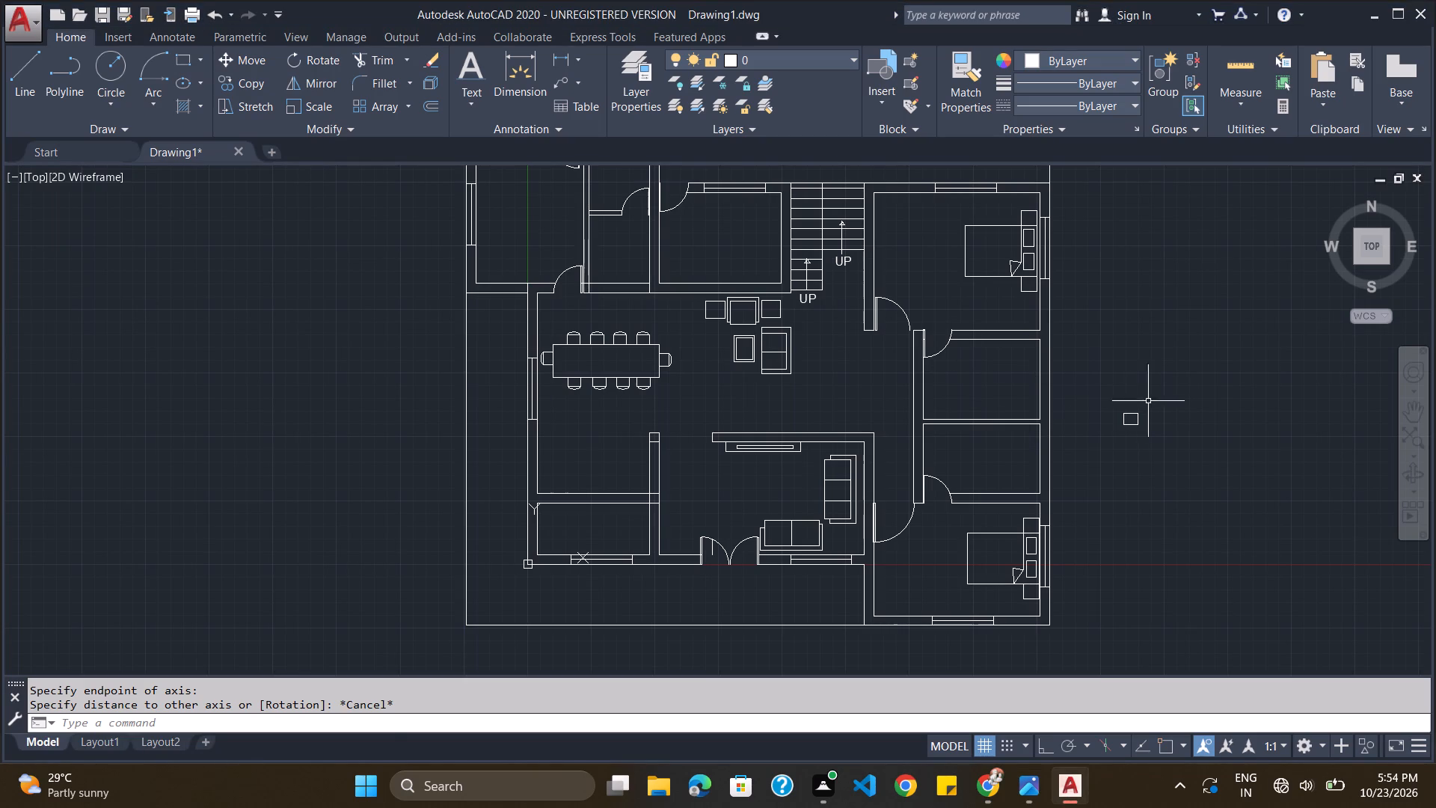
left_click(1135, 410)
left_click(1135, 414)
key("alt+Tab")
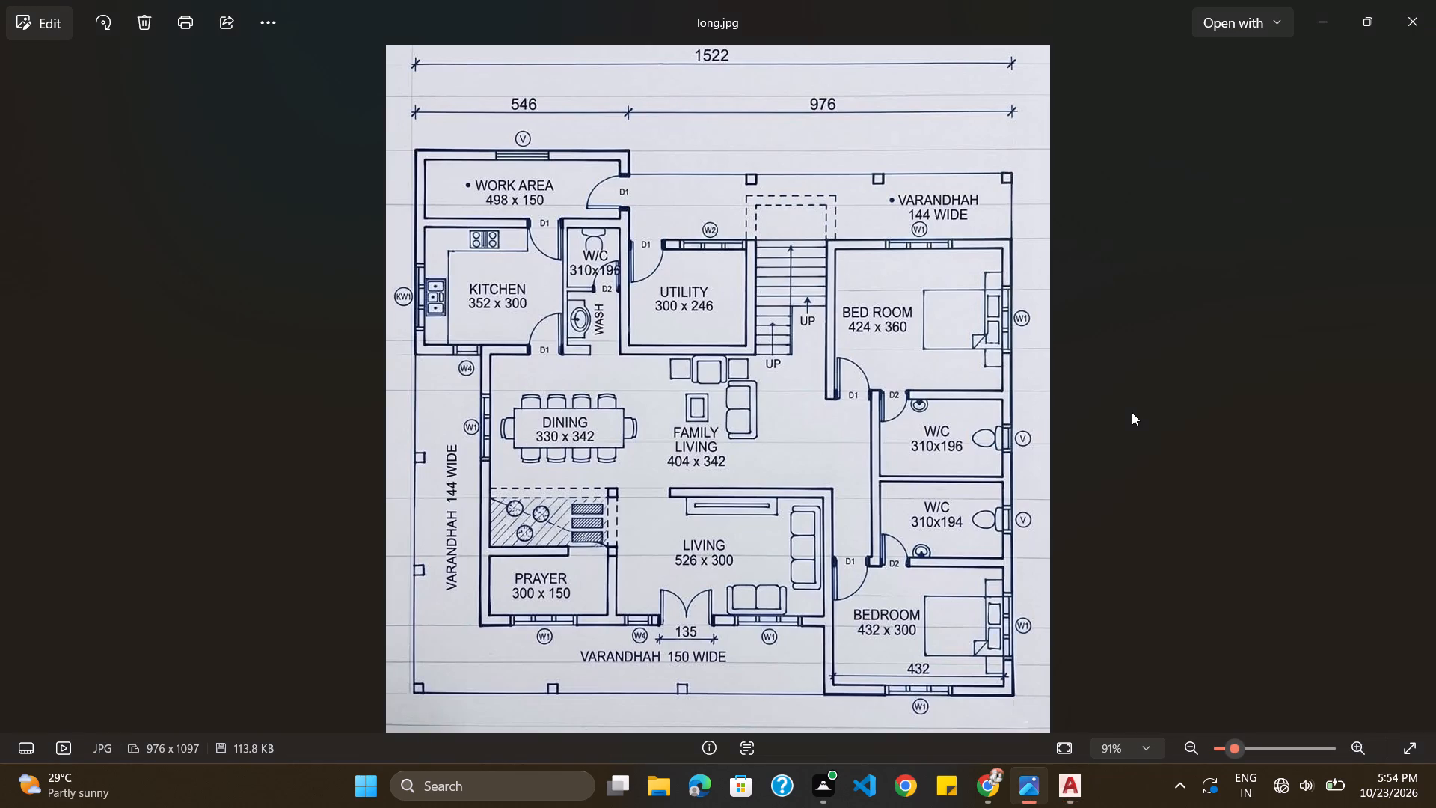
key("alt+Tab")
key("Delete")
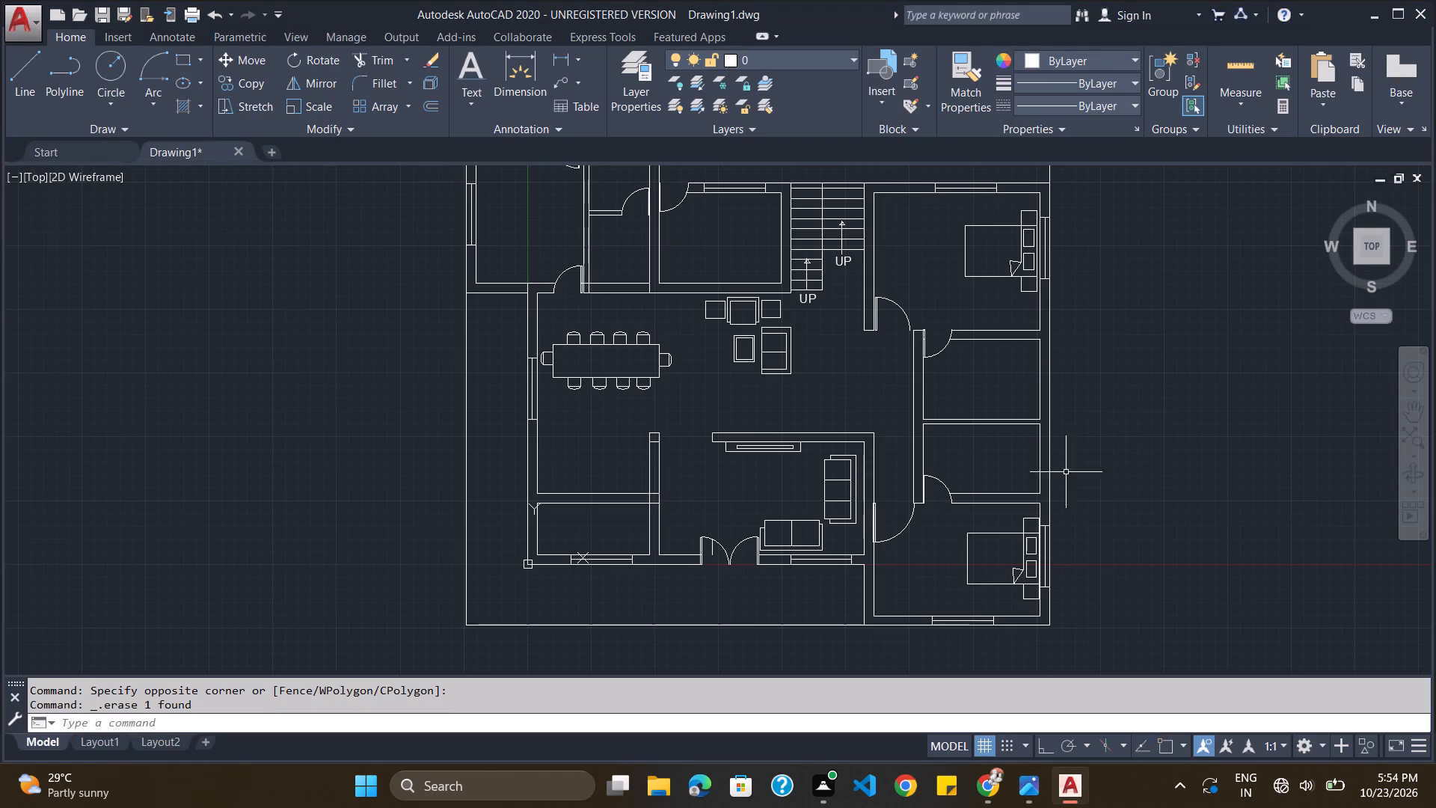
Draw a narrow upright rectangle for a toilet tank in the empty space east of the house.
left_click(179, 64)
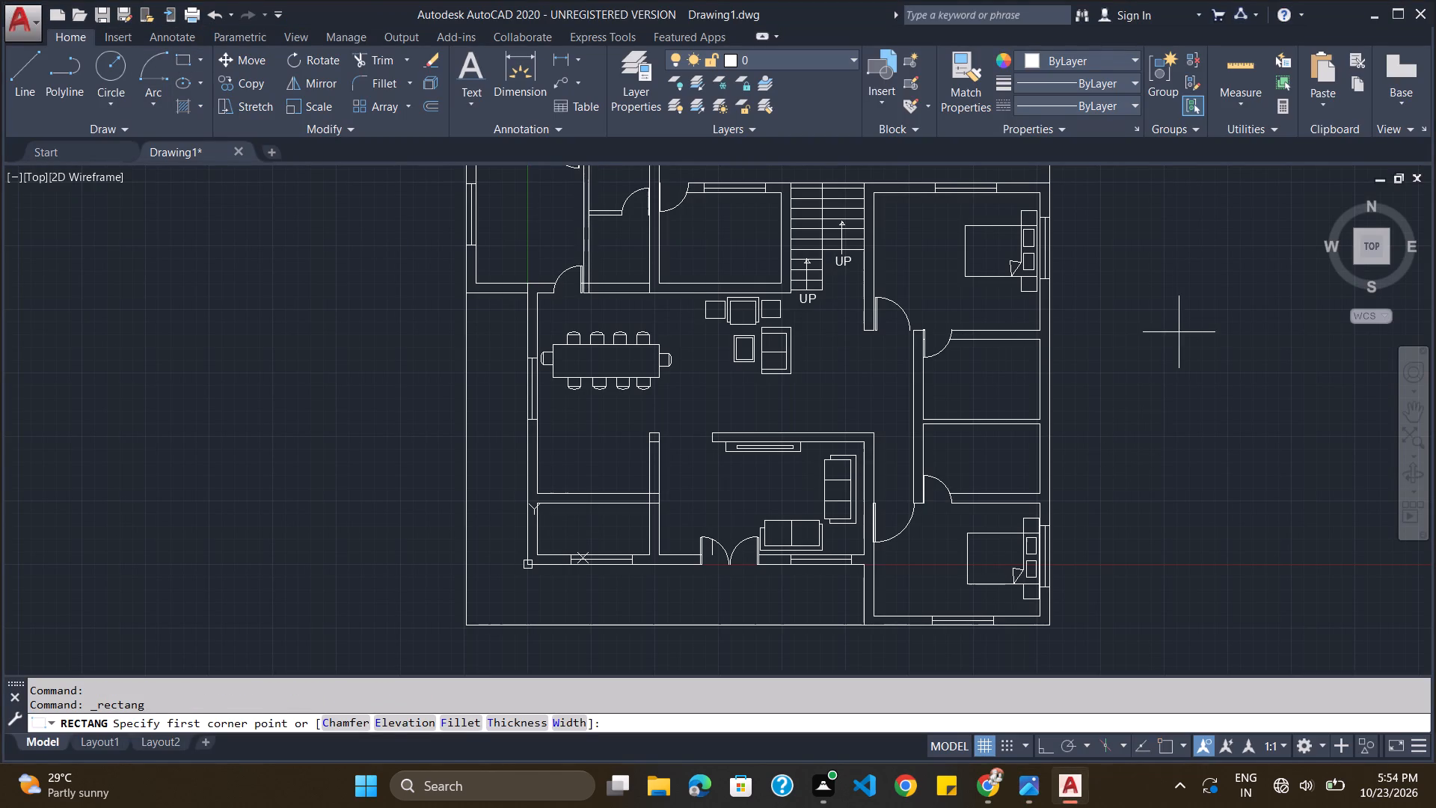
left_click(1179, 331)
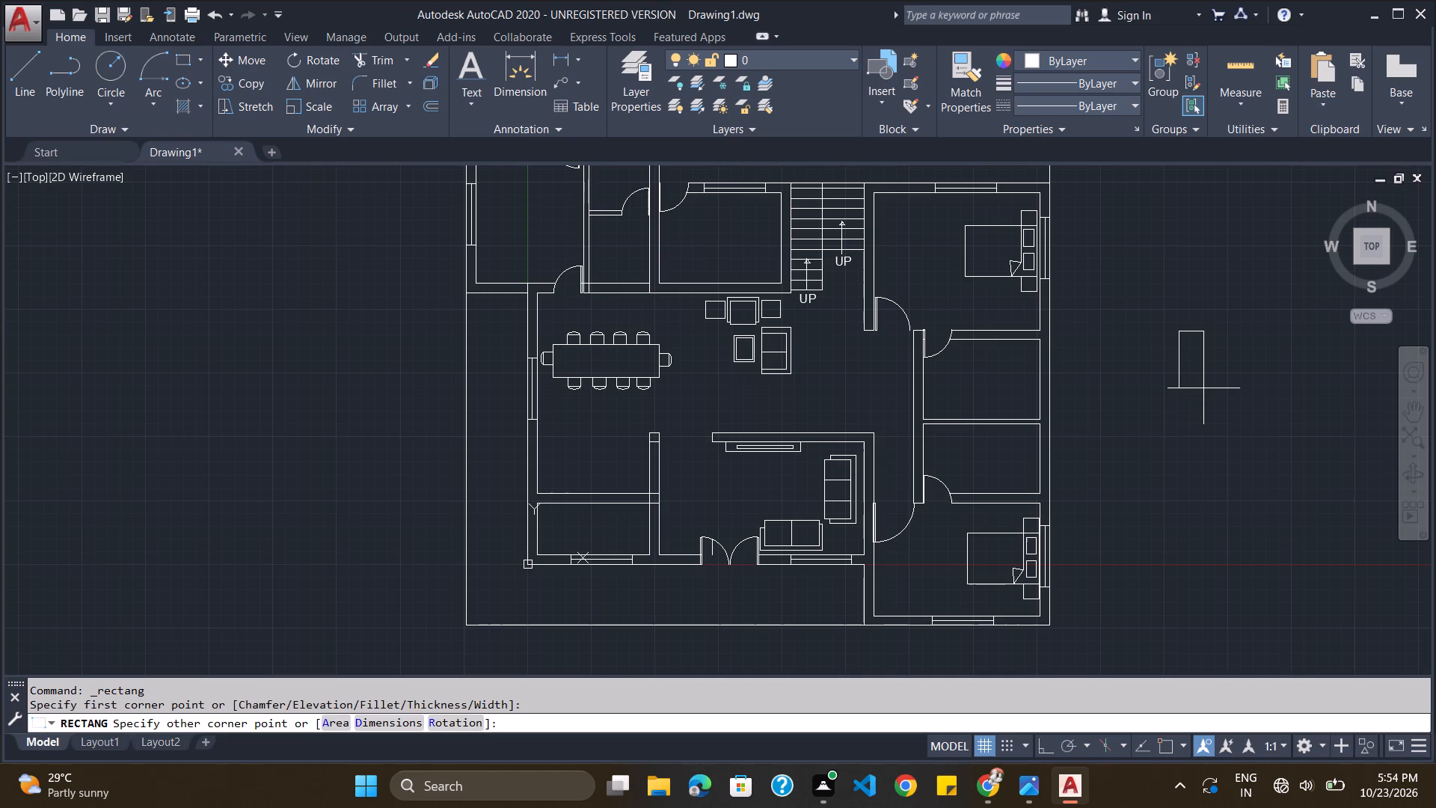
left_click(1203, 388)
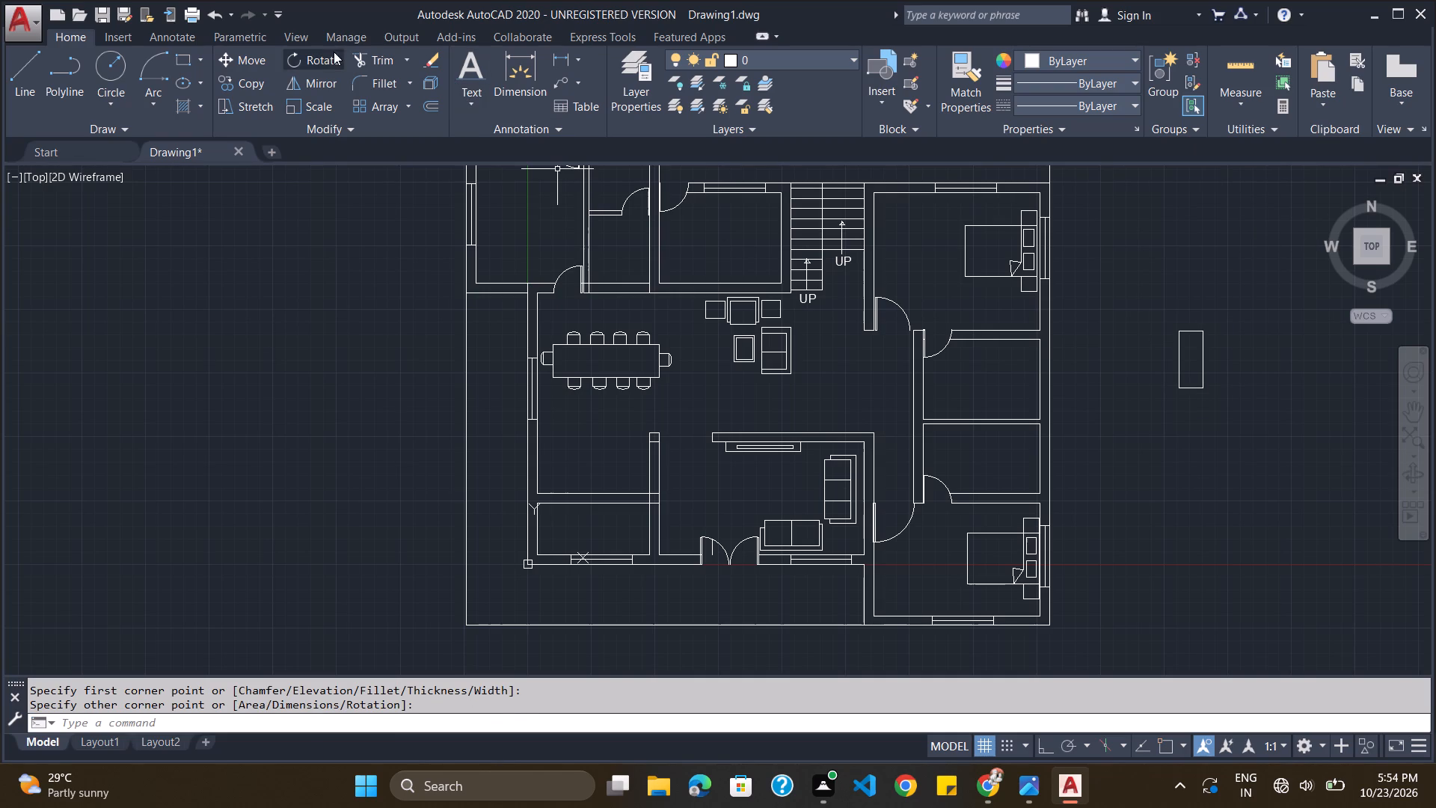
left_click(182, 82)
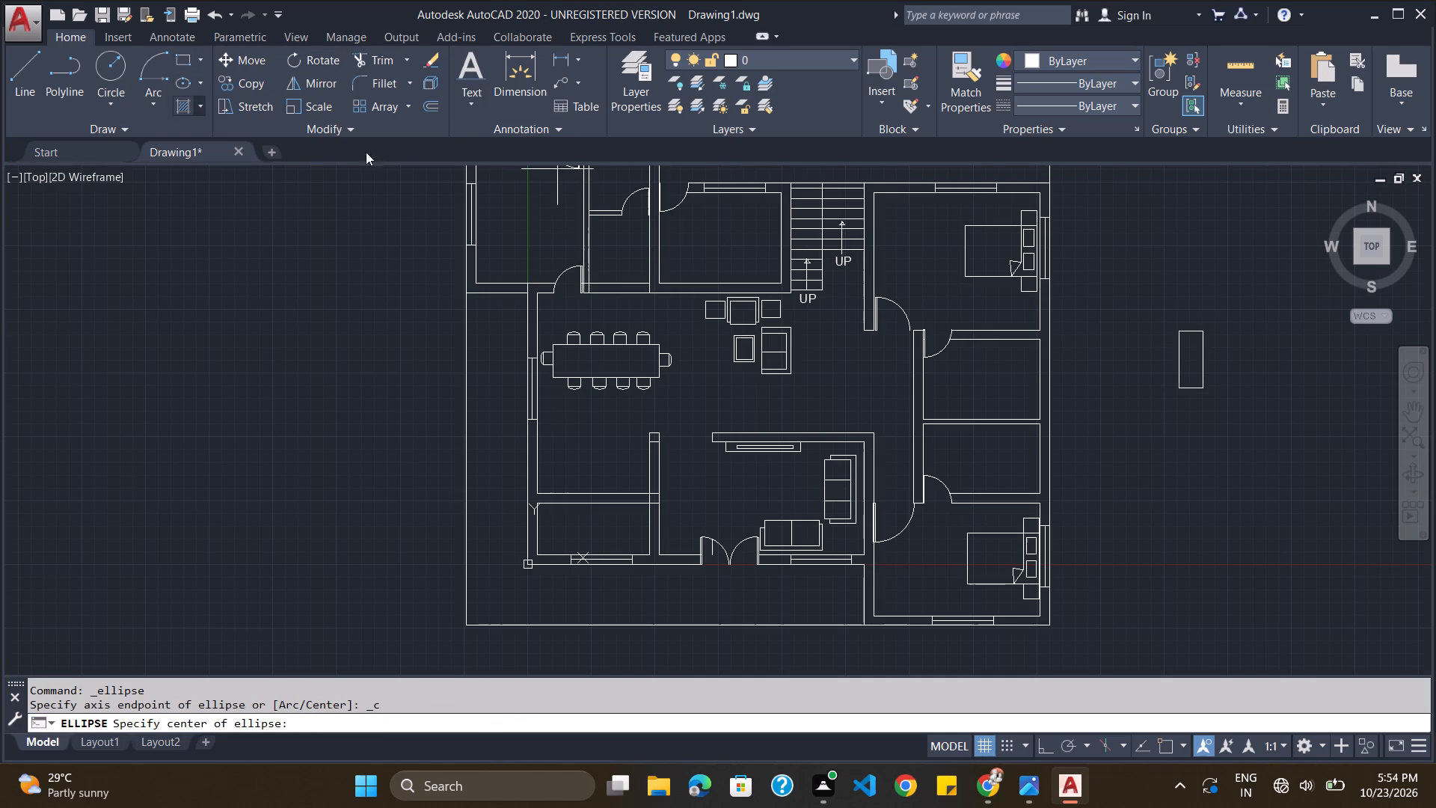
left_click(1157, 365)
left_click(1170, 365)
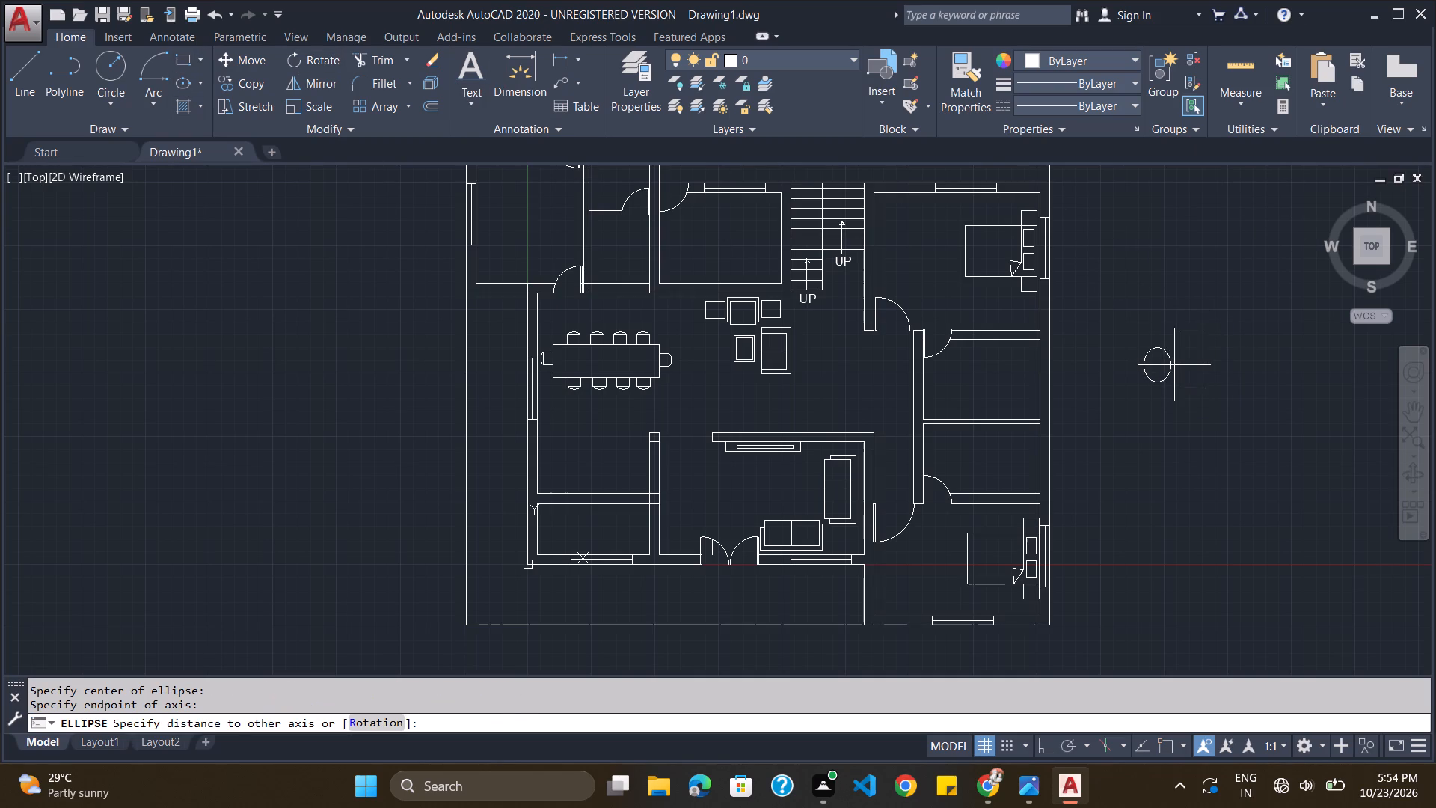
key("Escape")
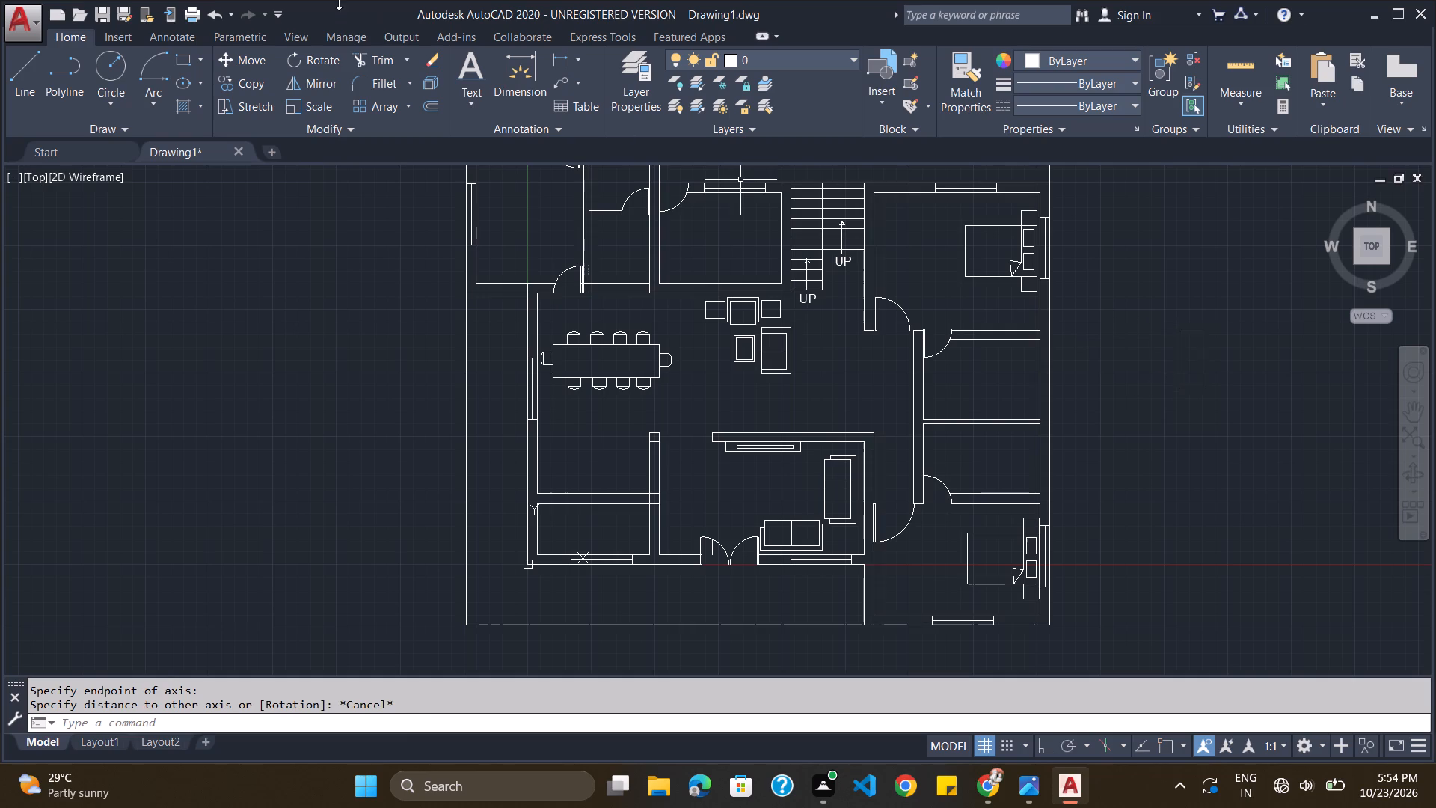
Draw a centre-based ellipse for the toilet bowl, wider than tall, touching the middle of the tank rectangle's west side.
left_click(186, 64)
left_click(181, 82)
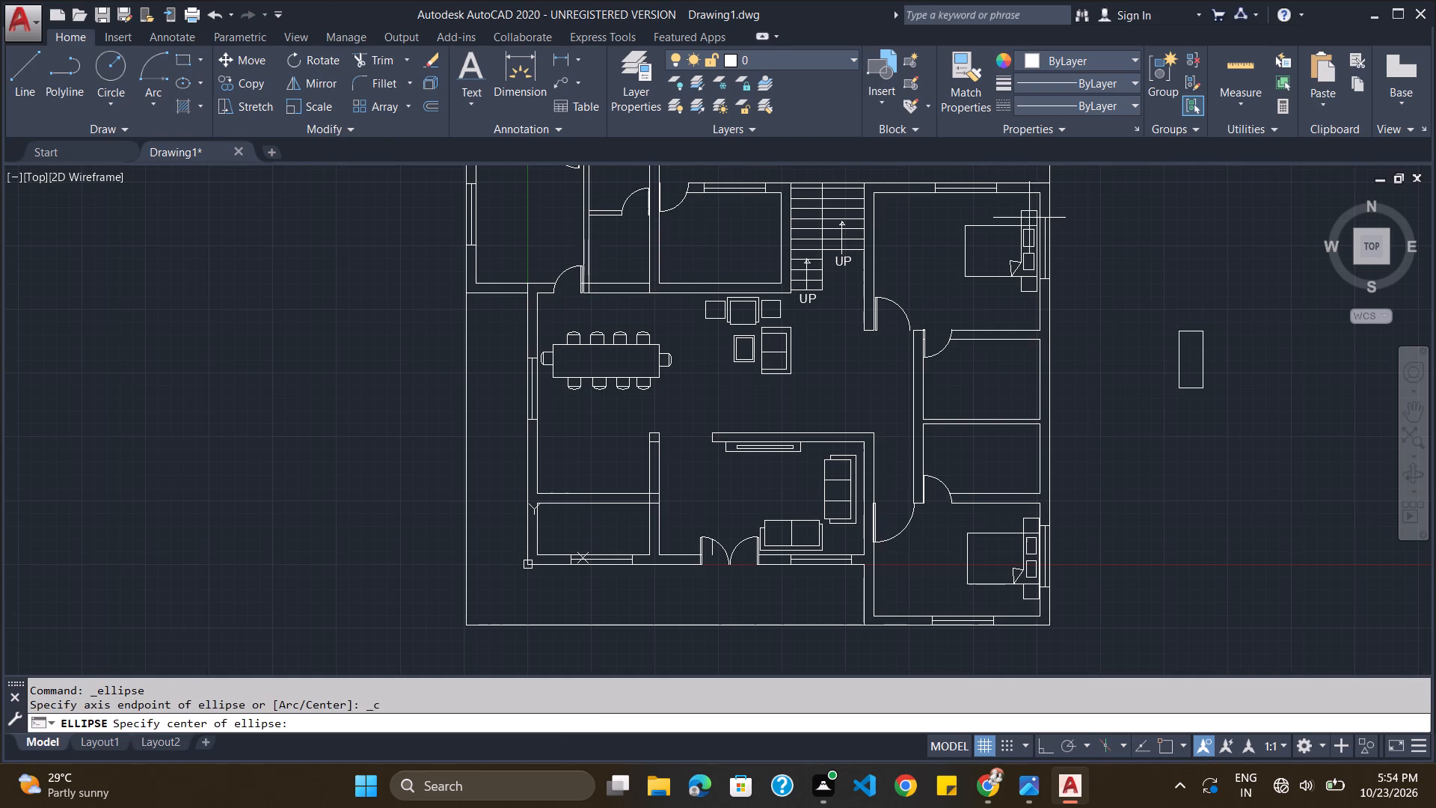
left_click(1159, 364)
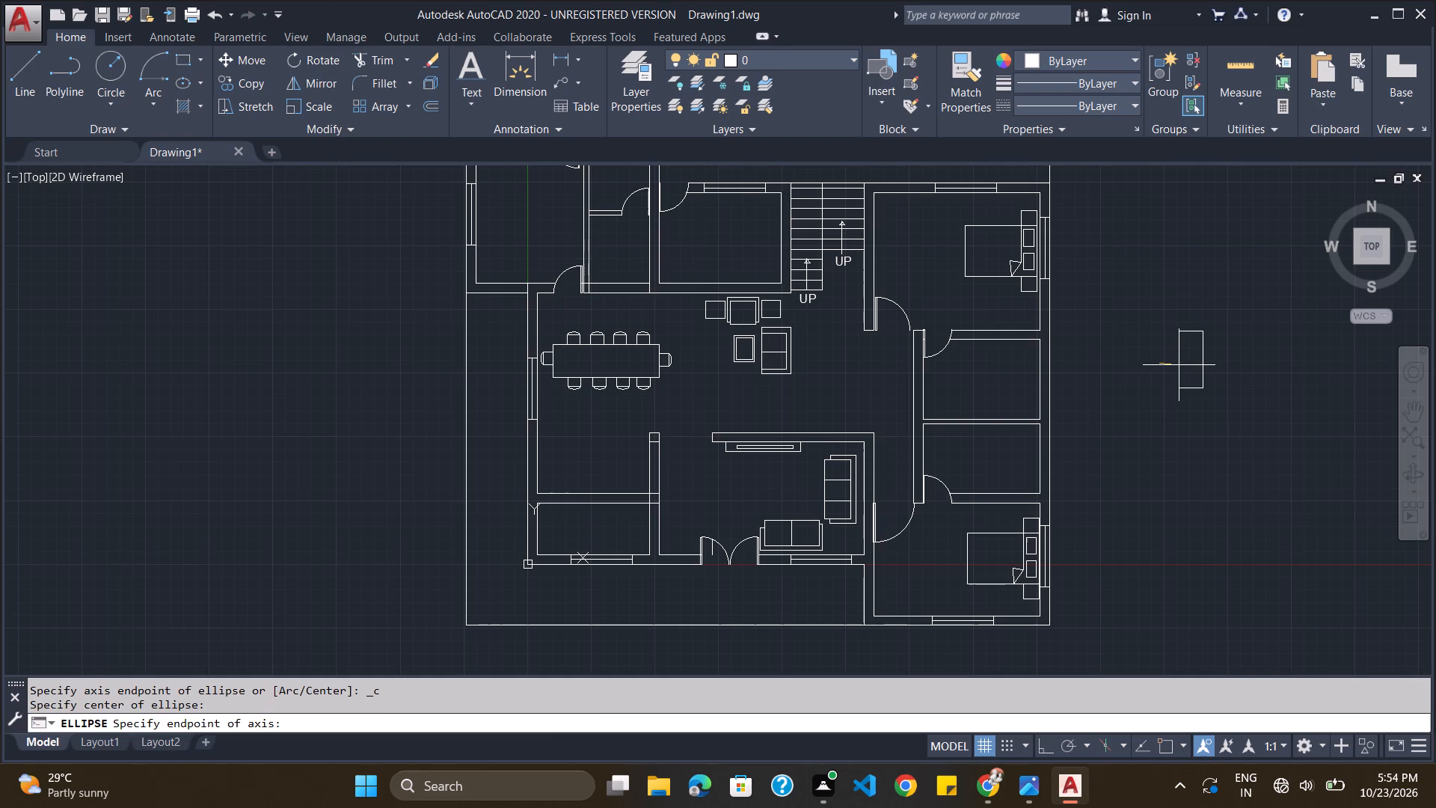
left_click(1179, 363)
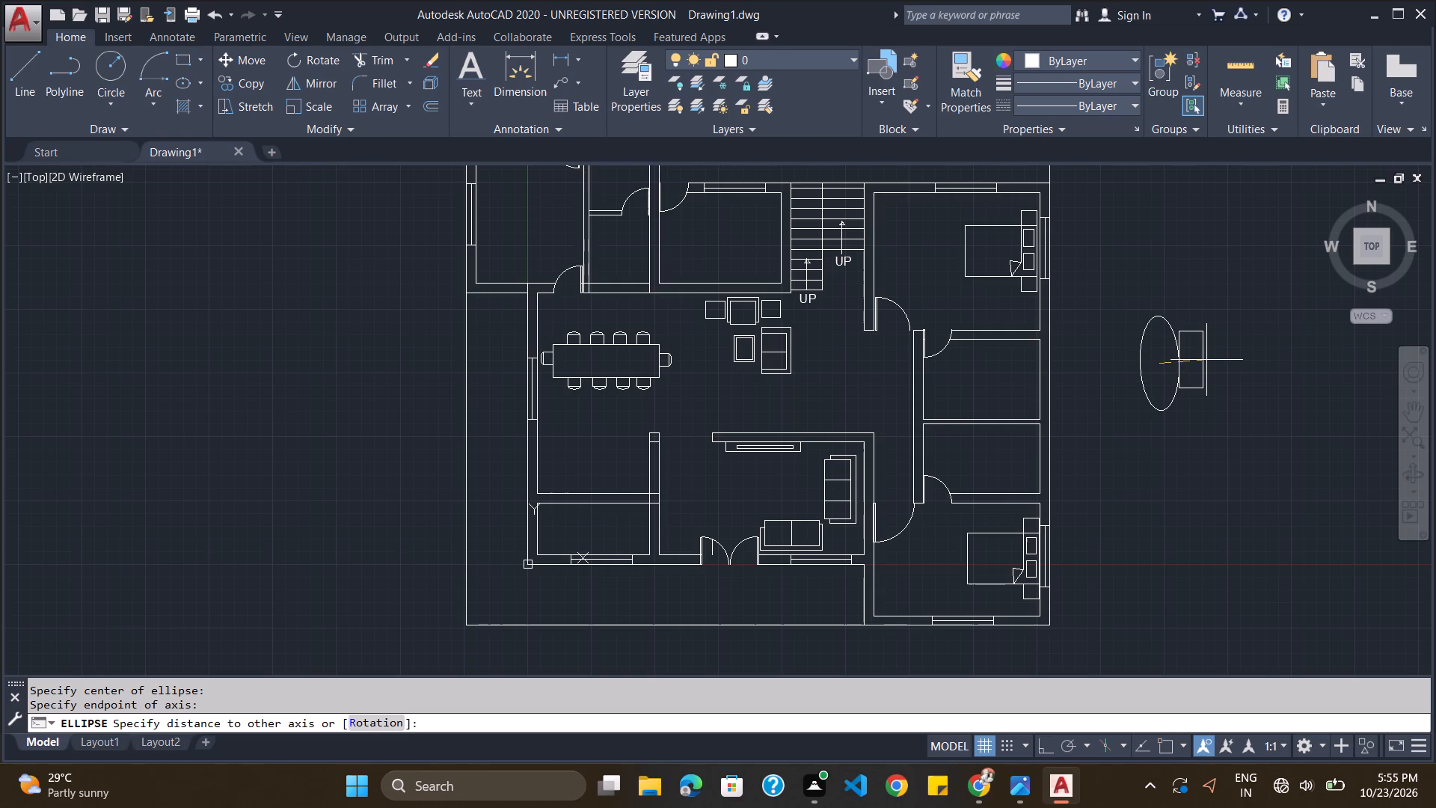
left_click(1146, 358)
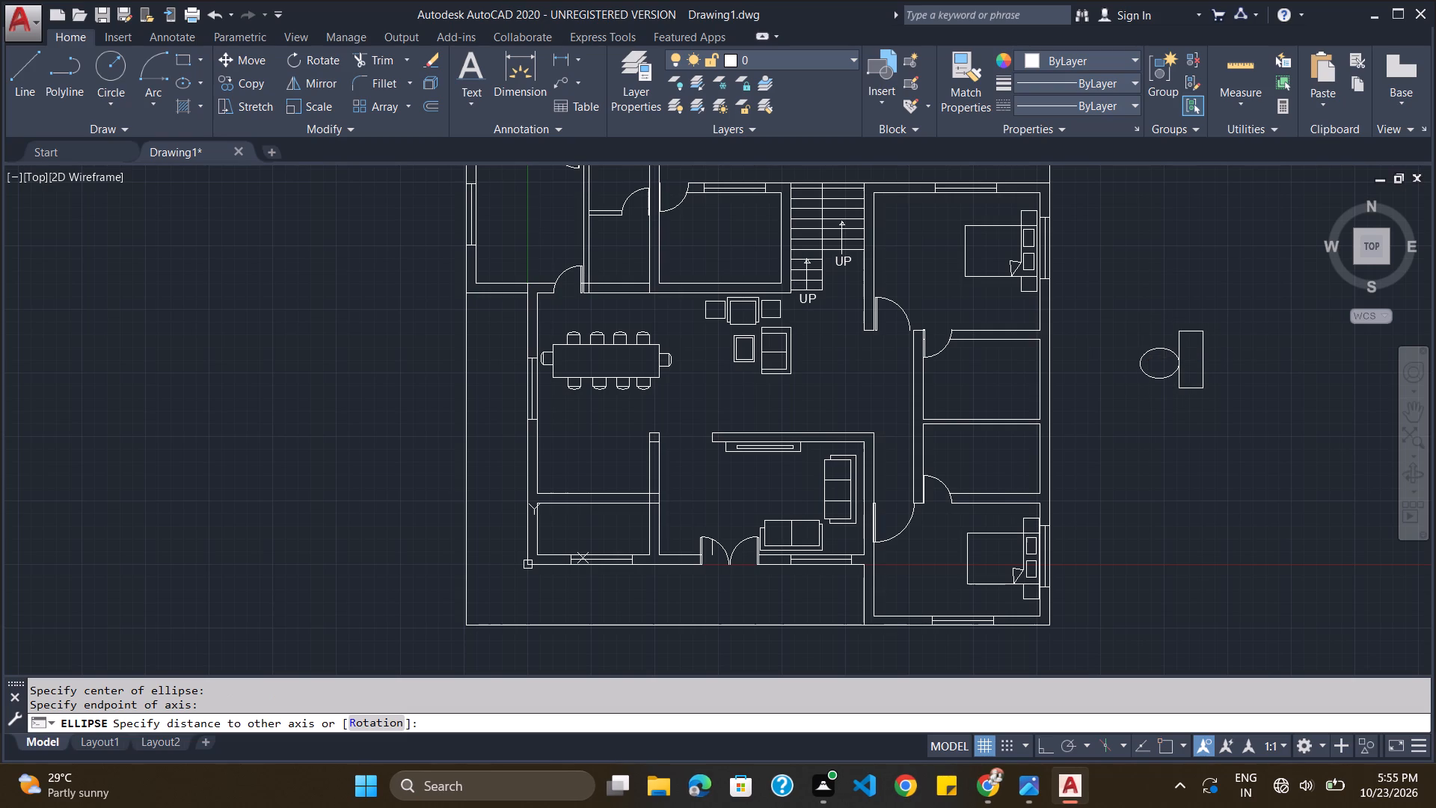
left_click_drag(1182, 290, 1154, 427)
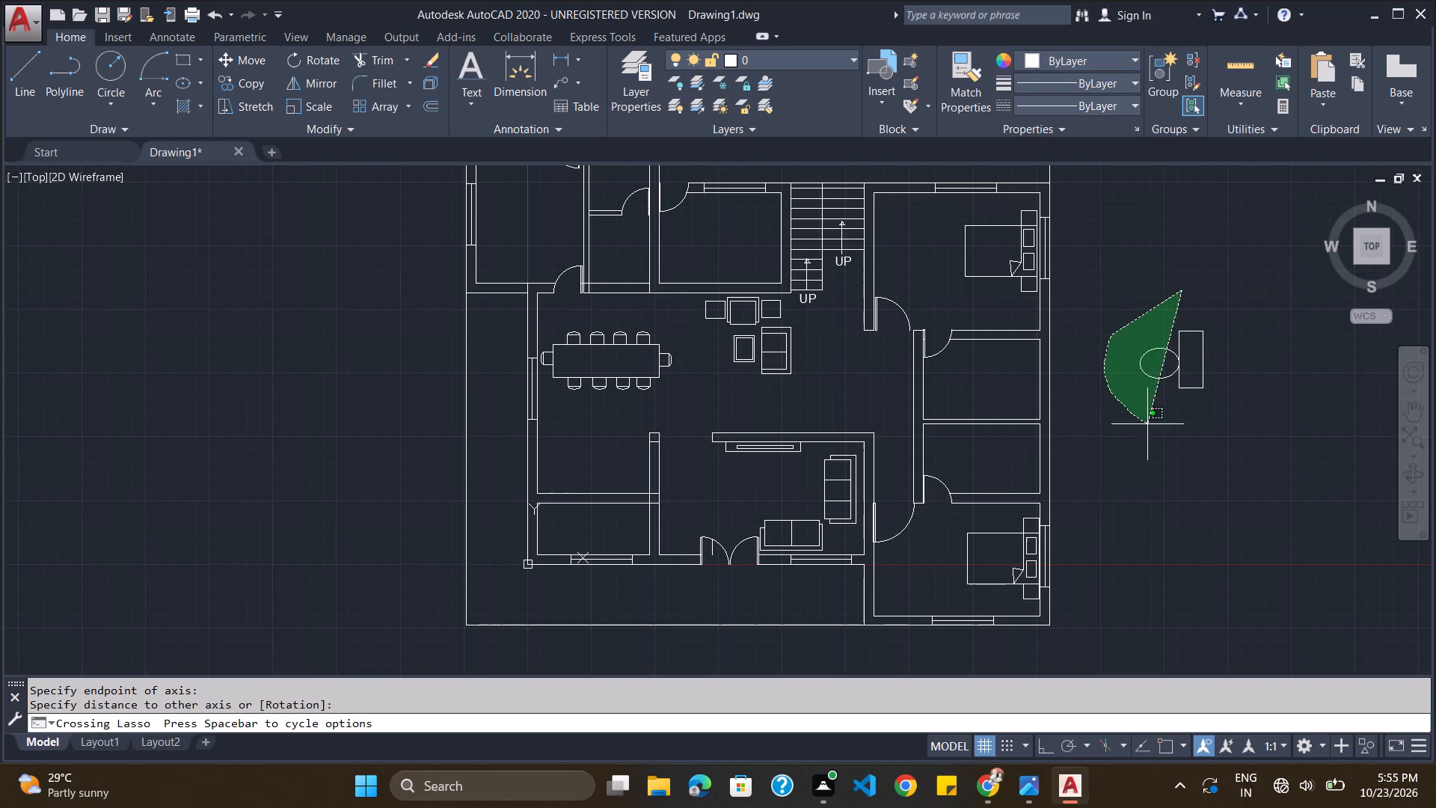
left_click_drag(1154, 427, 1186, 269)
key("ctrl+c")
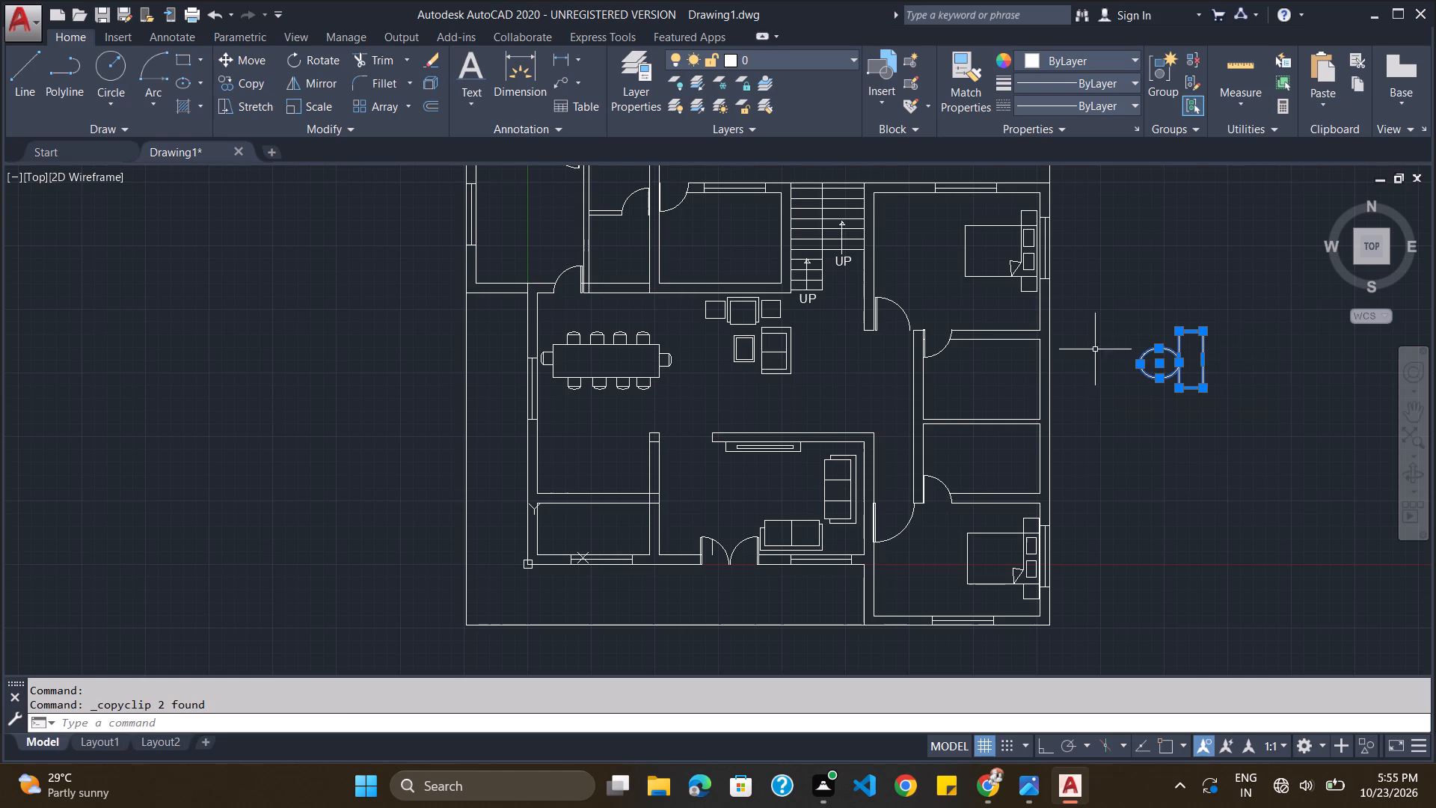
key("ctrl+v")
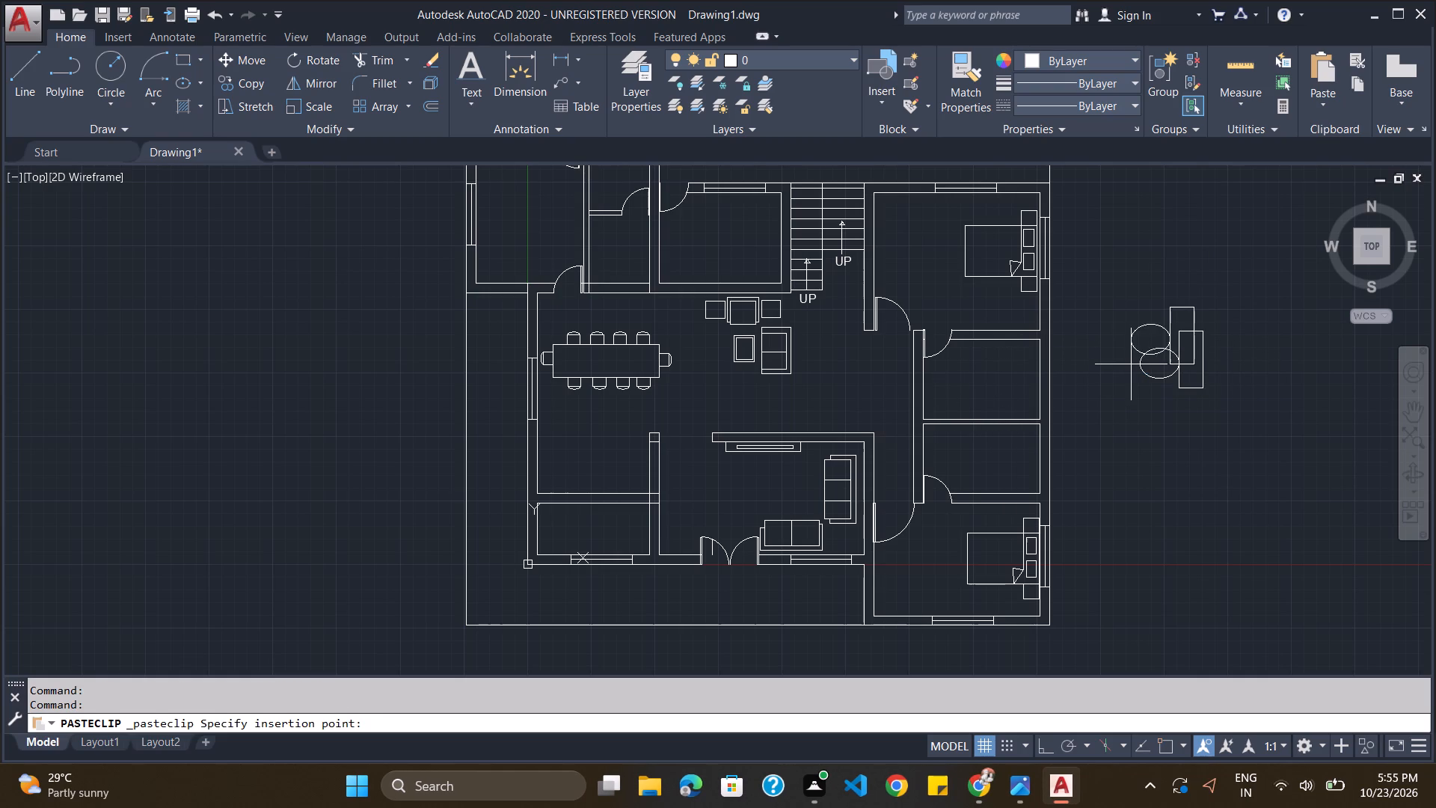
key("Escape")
Scale the toilet's tank and bowl down together, using the tank rectangle's southeast corner as the base point.
left_click_drag(1193, 316, 1203, 278)
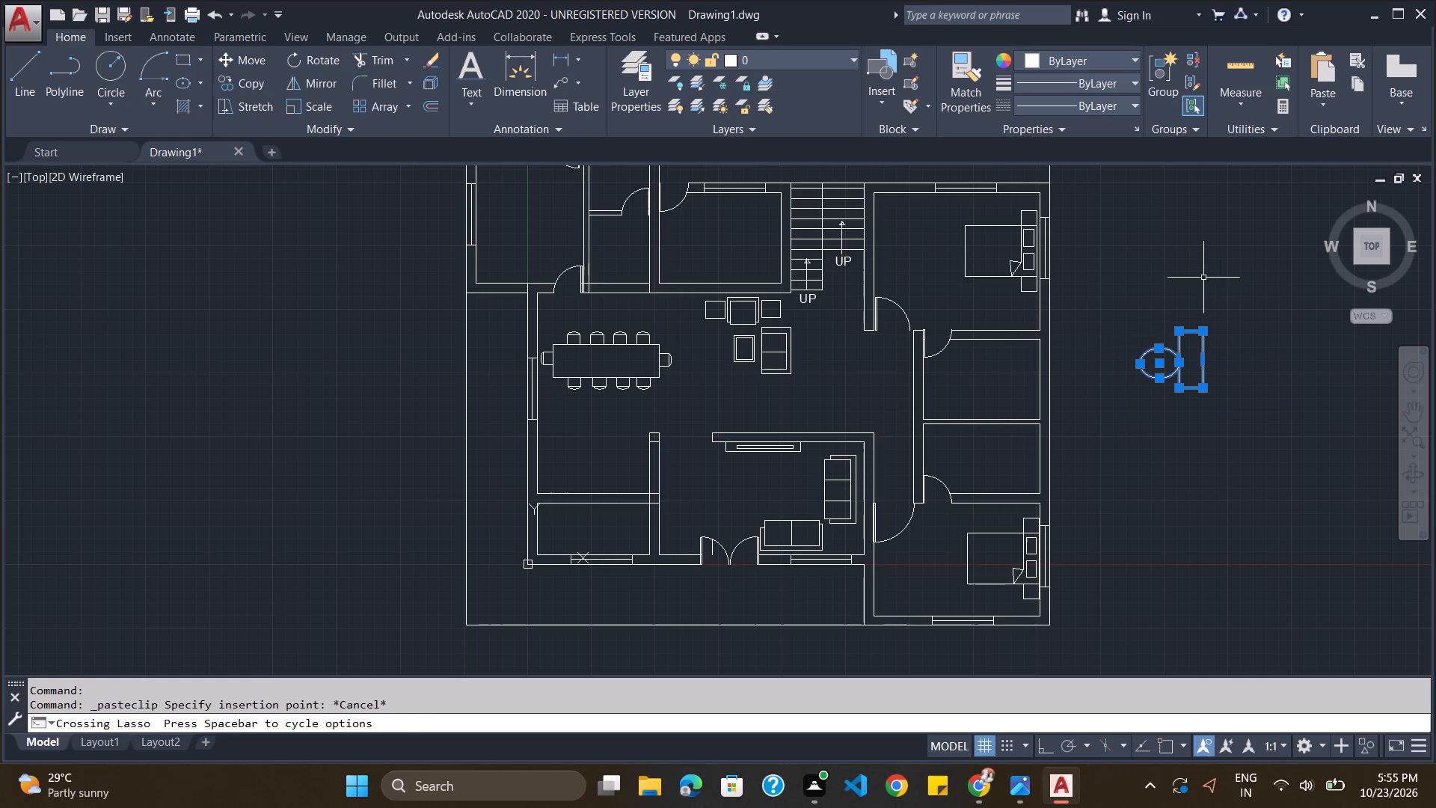
type("sc")
key("Return")
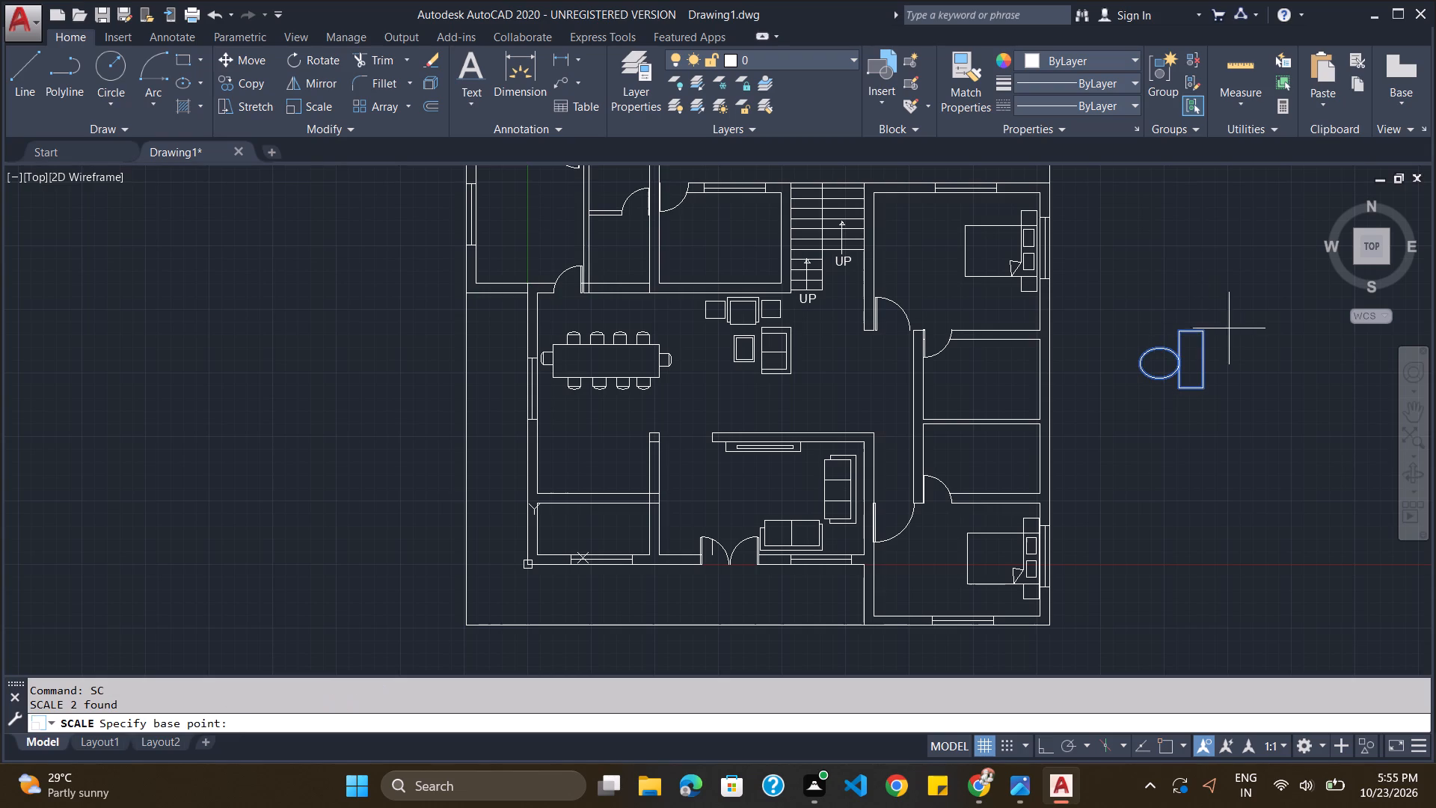
left_click(1203, 388)
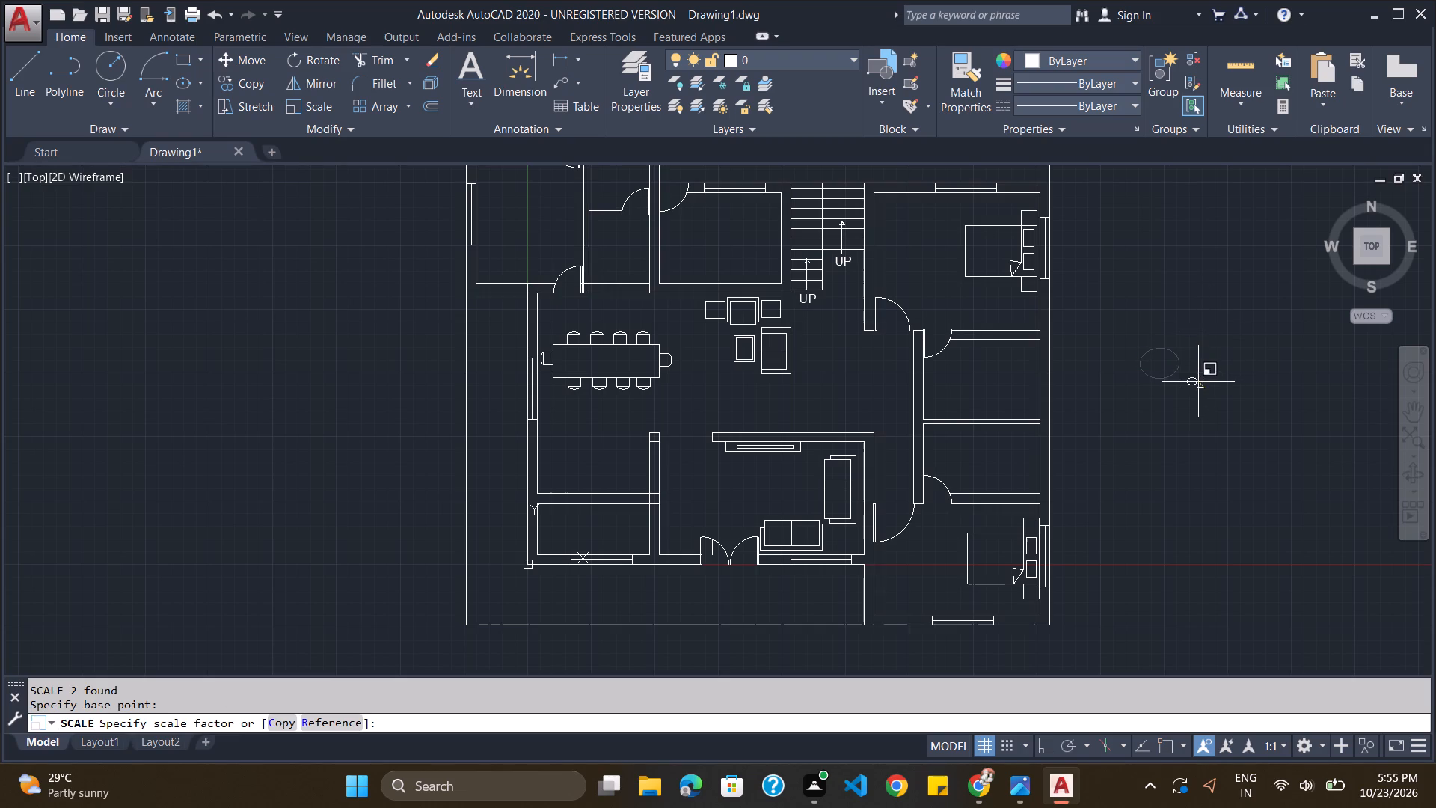
left_click(1192, 370)
Copy the scaled toilet into the northern east-side W/C, with its tank against the east wall.
left_click_drag(1212, 334, 1173, 297)
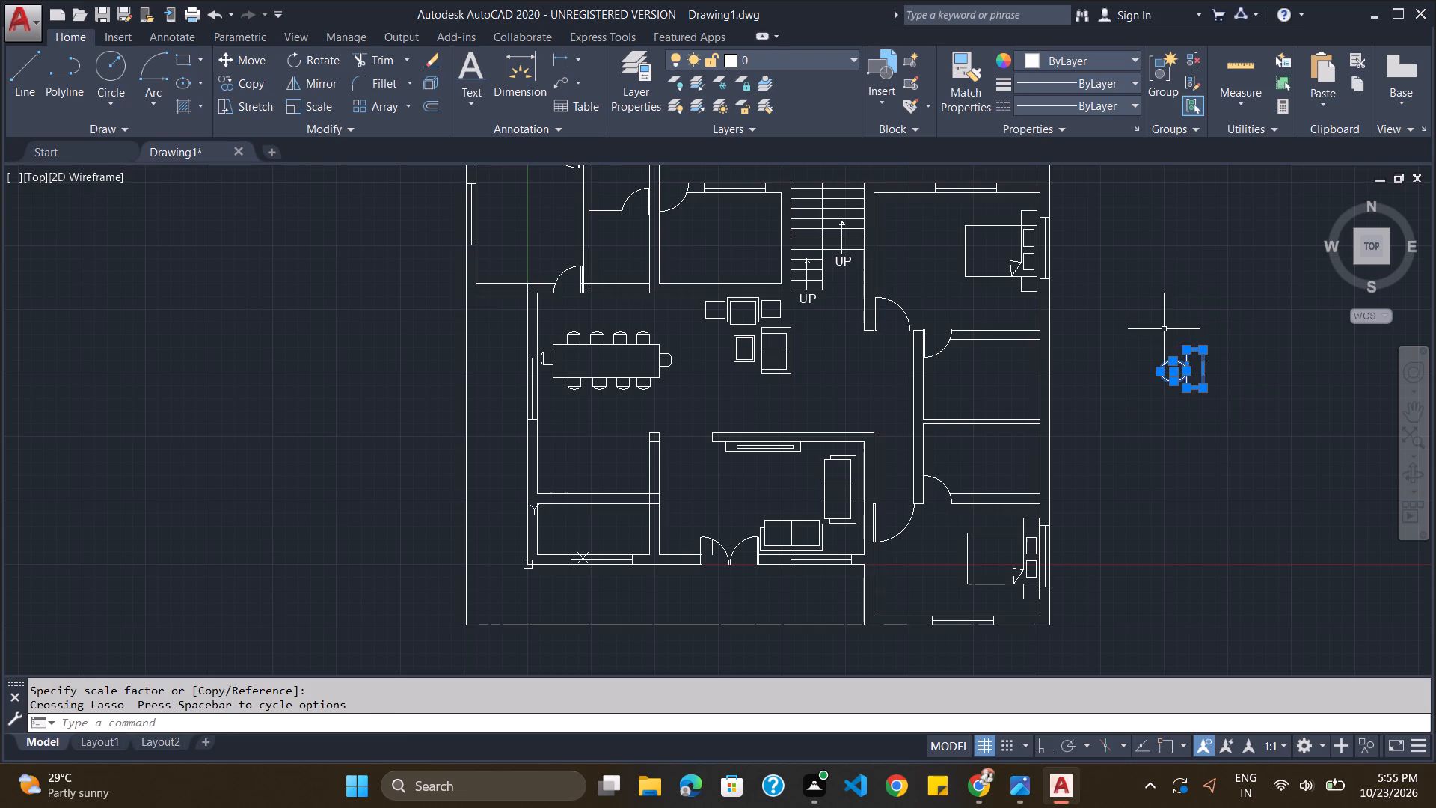
key("ctrl+c")
key("ctrl+v")
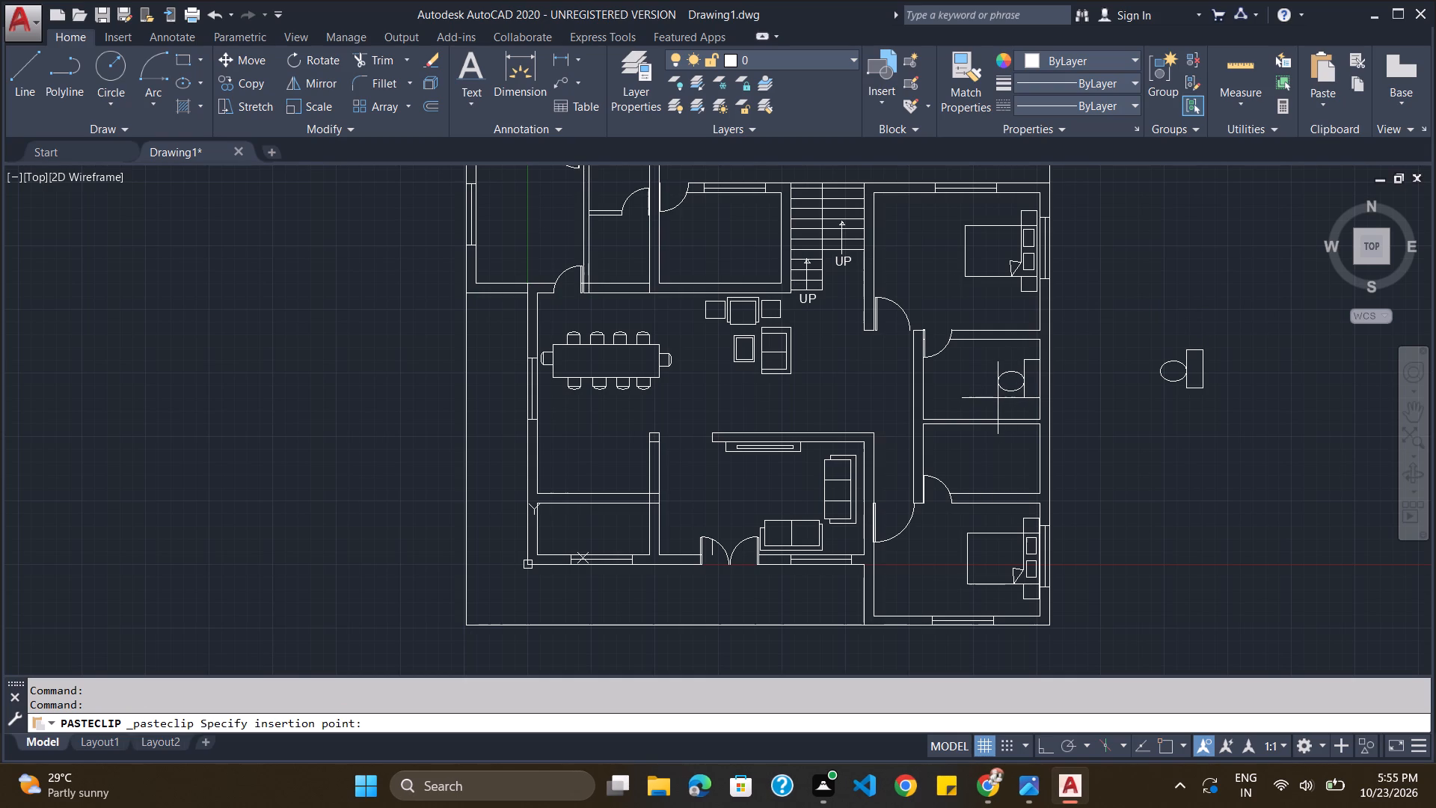
left_click(998, 398)
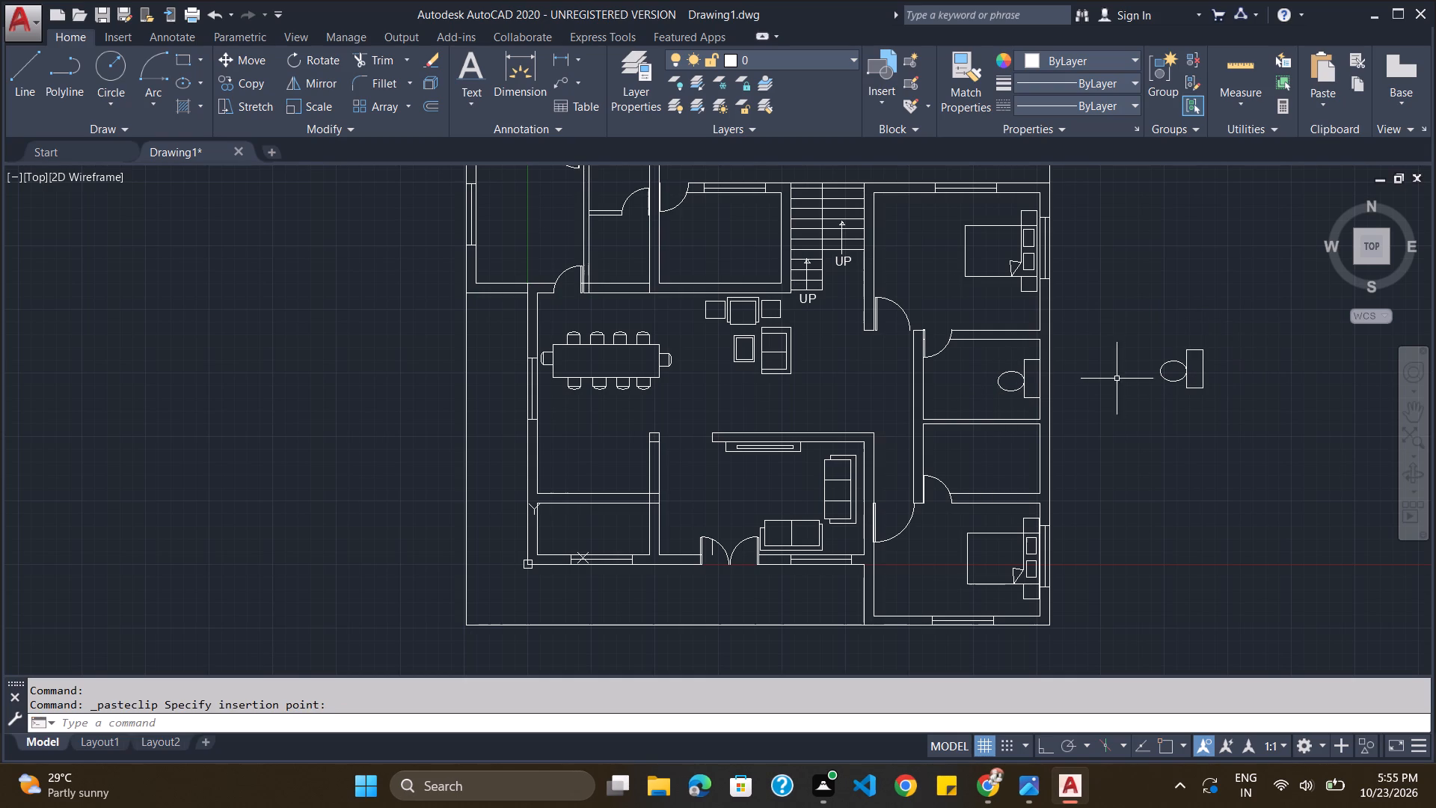
Paste another toilet into the southern east-side W/C, with its tank against the east wall.
key("ctrl+v")
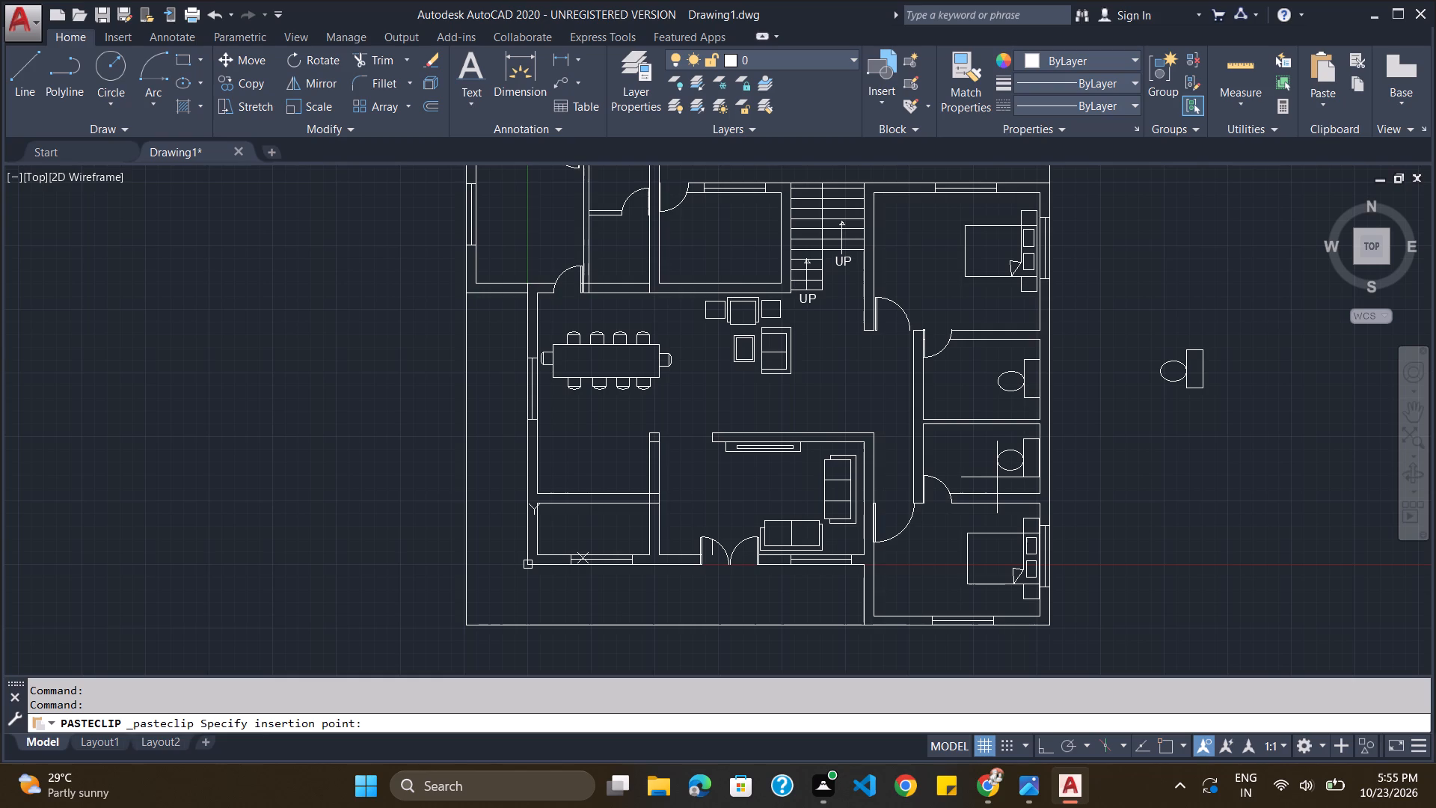
left_click(998, 477)
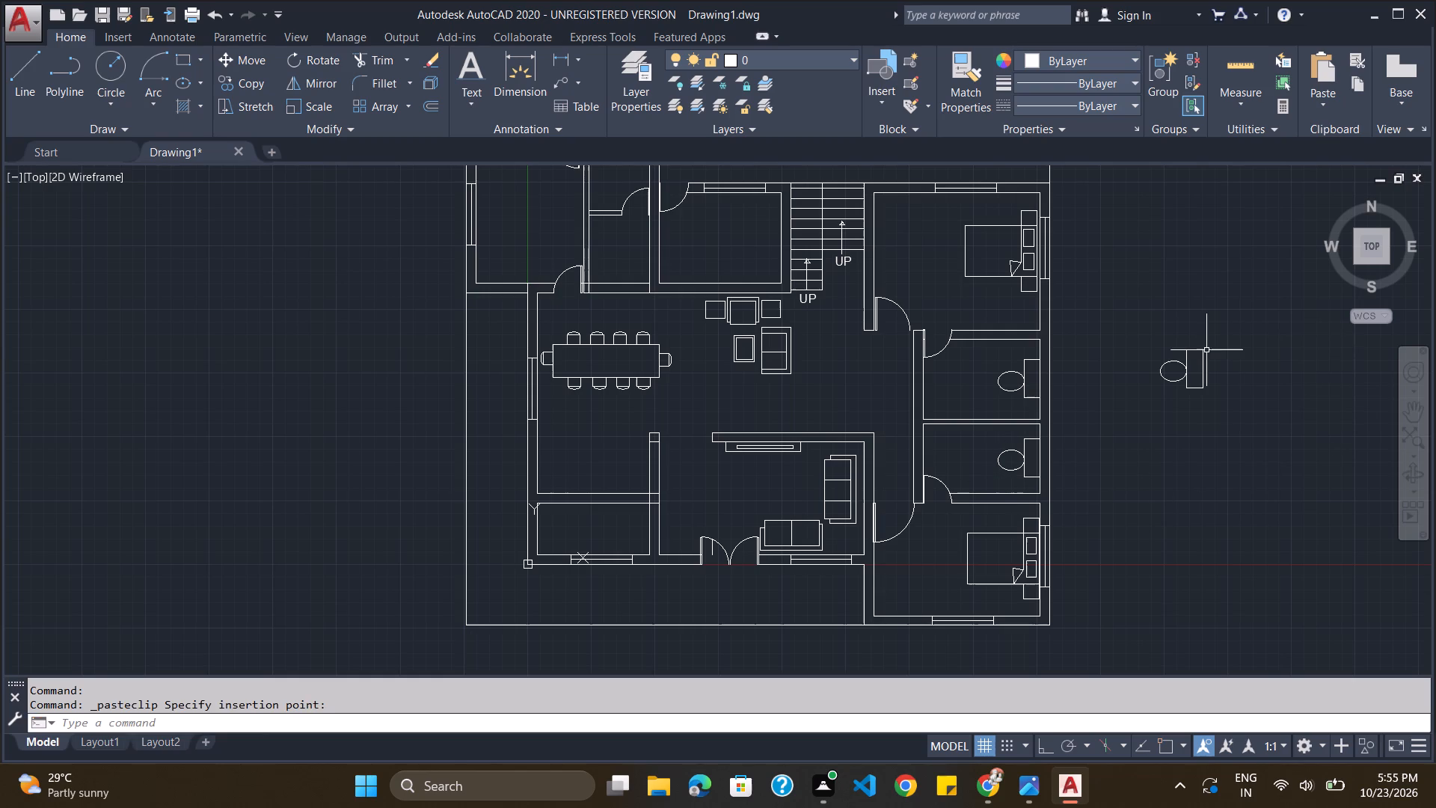
Erase the original toilet tank and bowl from the empty space east of the house.
left_click_drag(1200, 327, 1181, 289)
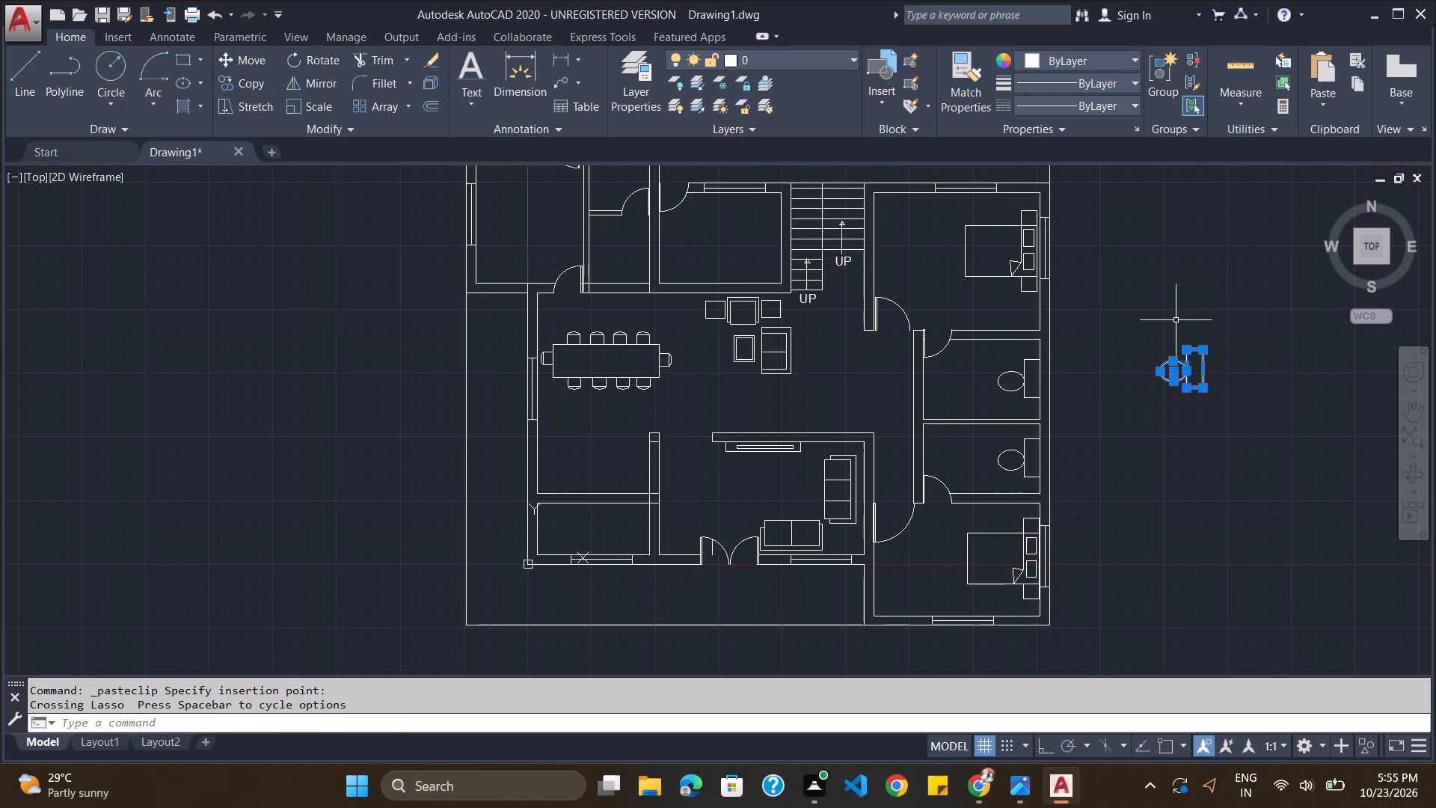
key("Delete")
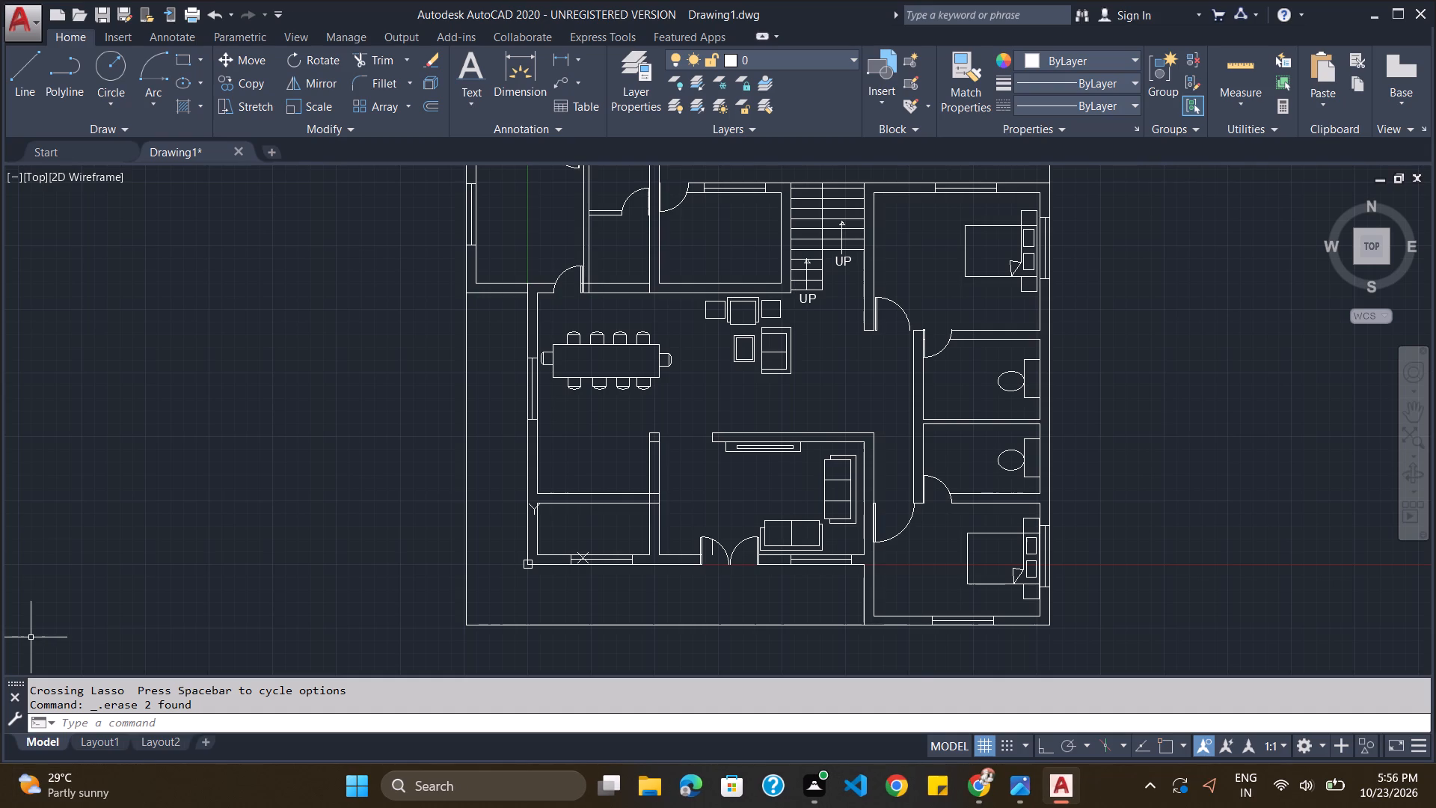
Check the reference image in Photos and review the overall floor plan against it.
left_click(1013, 787)
key("alt+Tab")
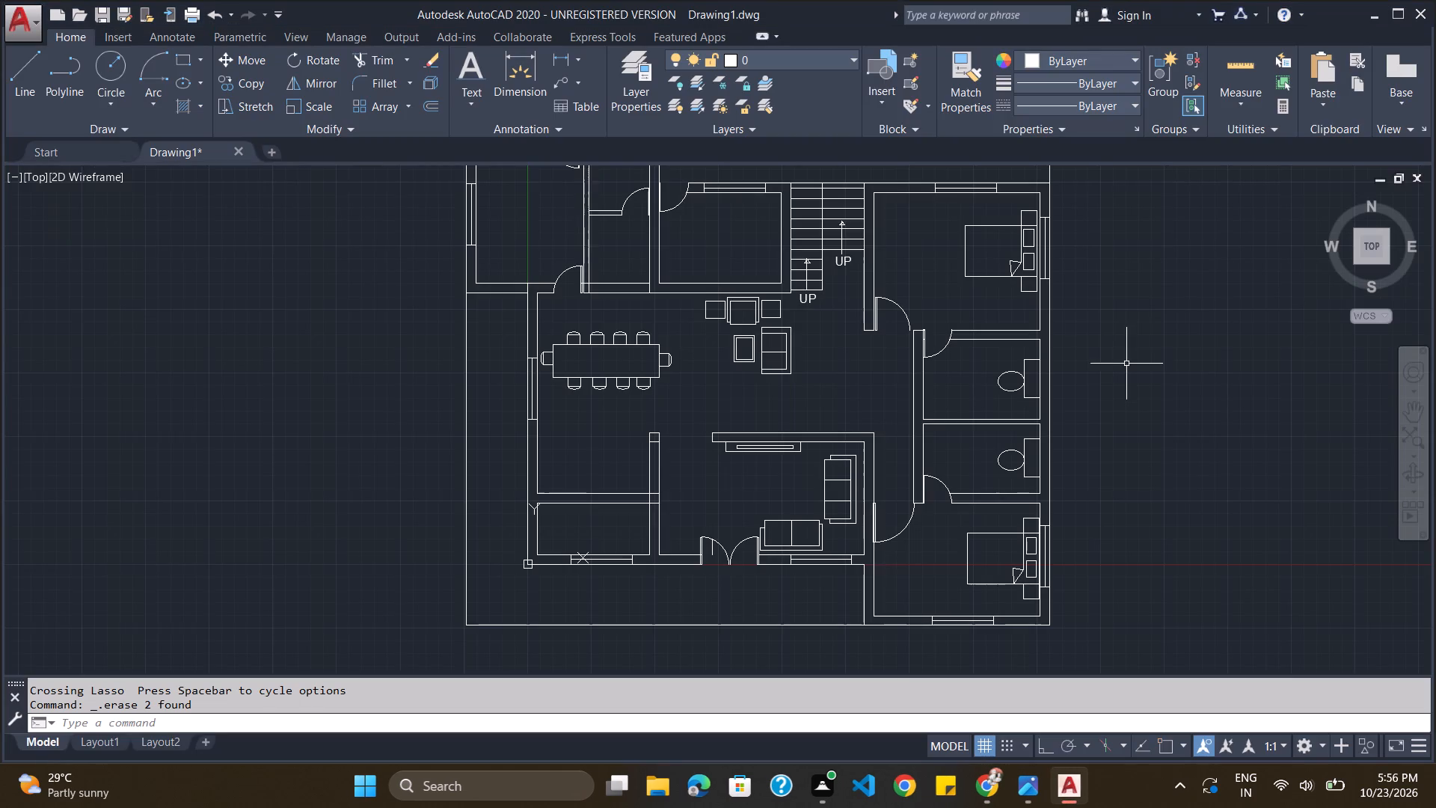
scroll(783, 389, "down", 2)
scroll(777, 317, "up", 3)
scroll(776, 336, "down", 2)
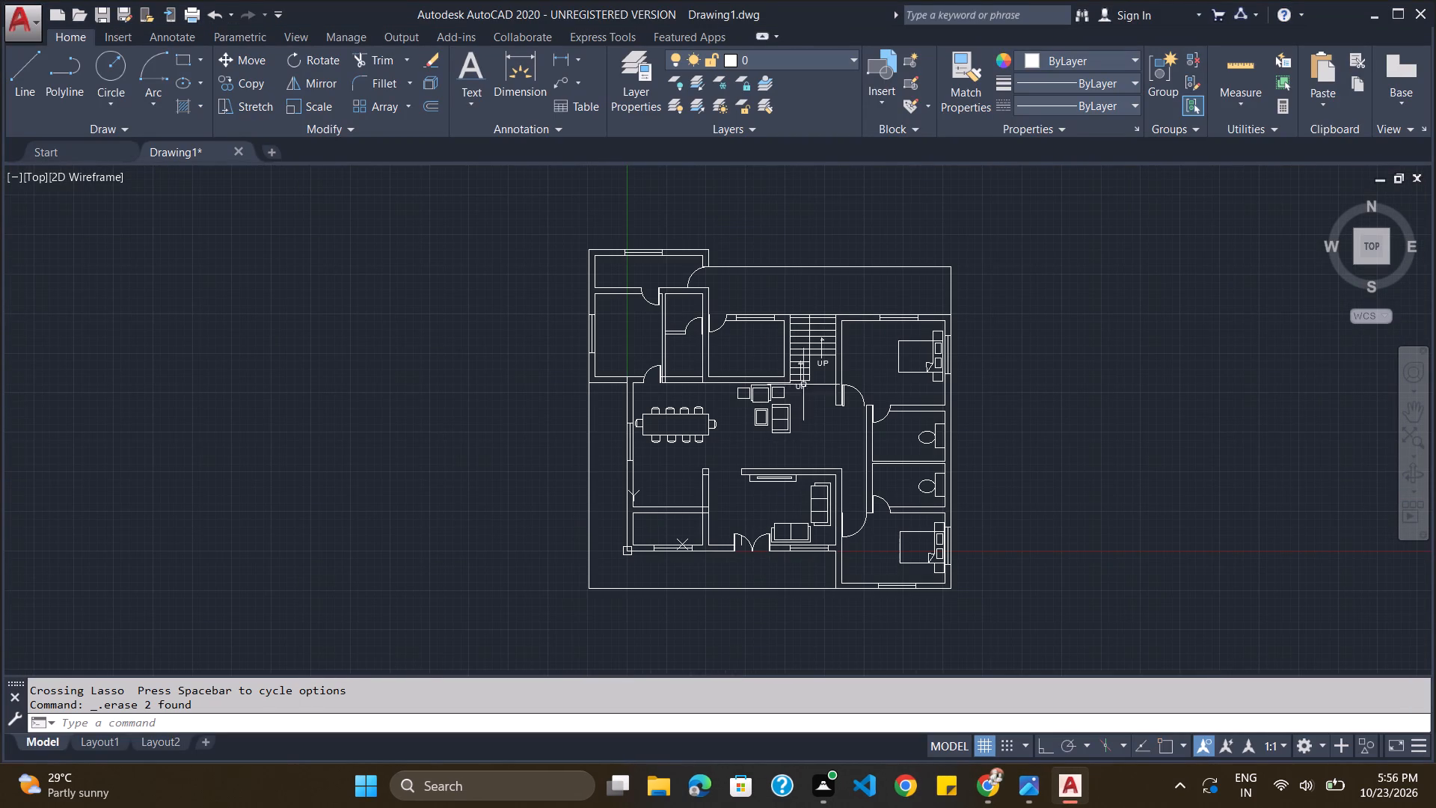
scroll(807, 399, "up", 1)
scroll(807, 399, "down", 1)
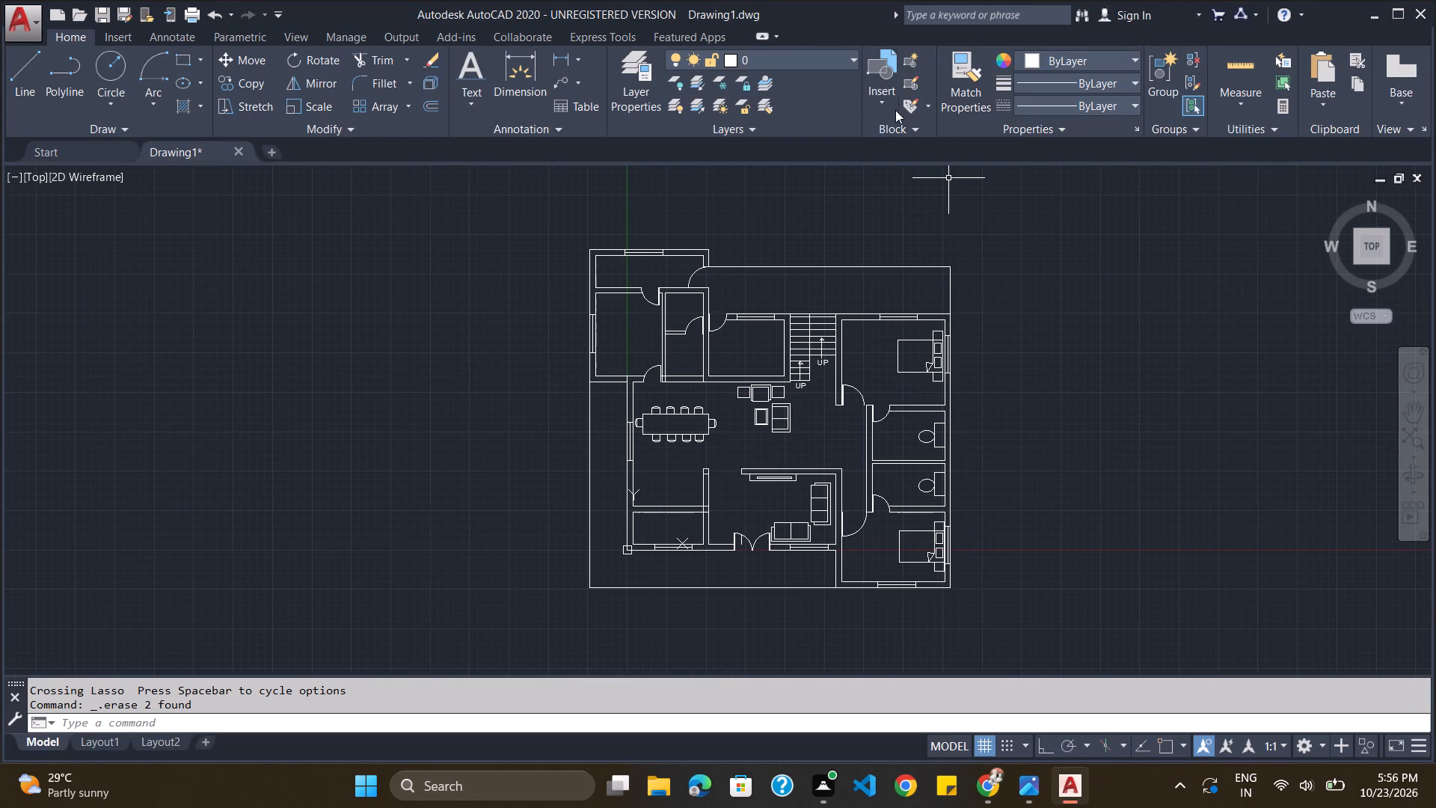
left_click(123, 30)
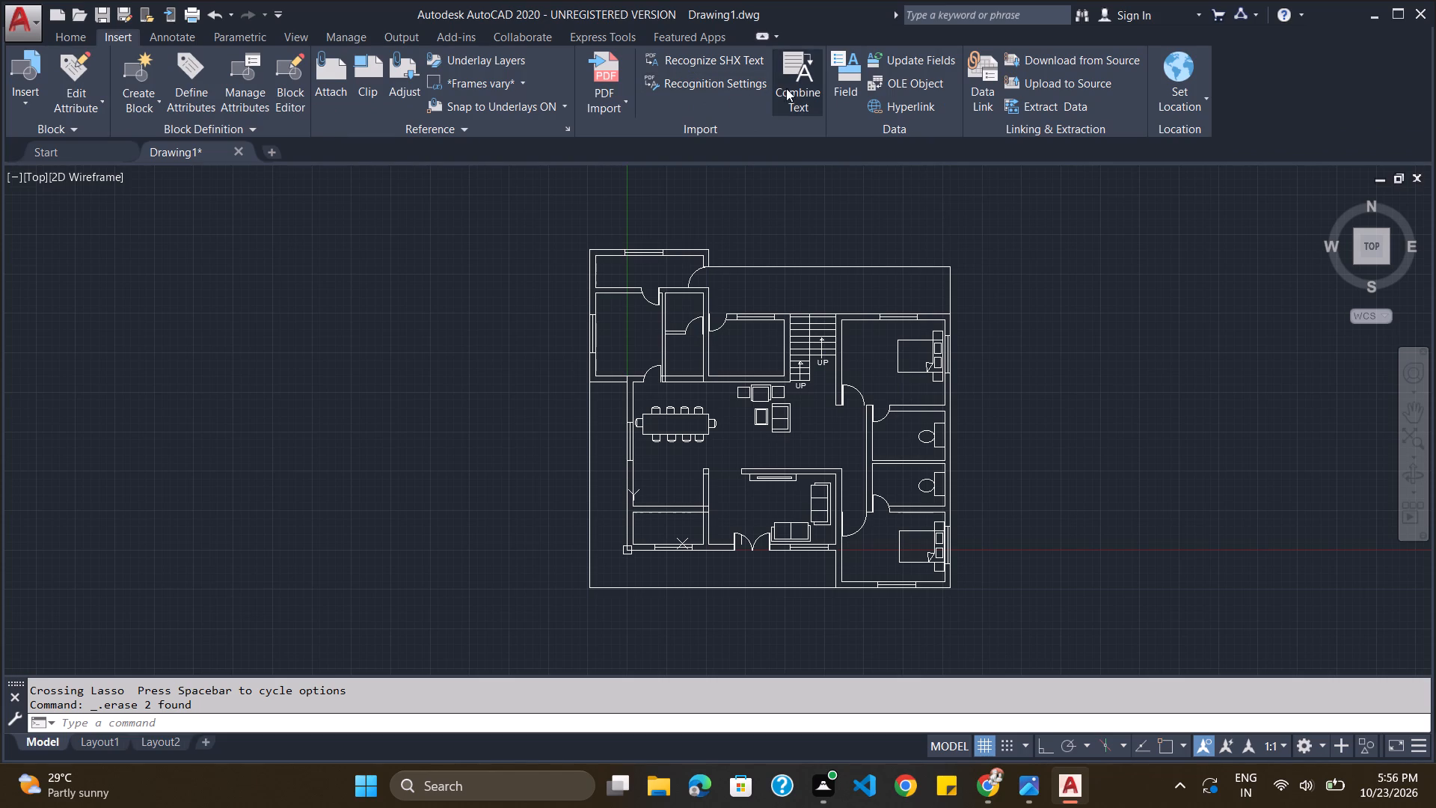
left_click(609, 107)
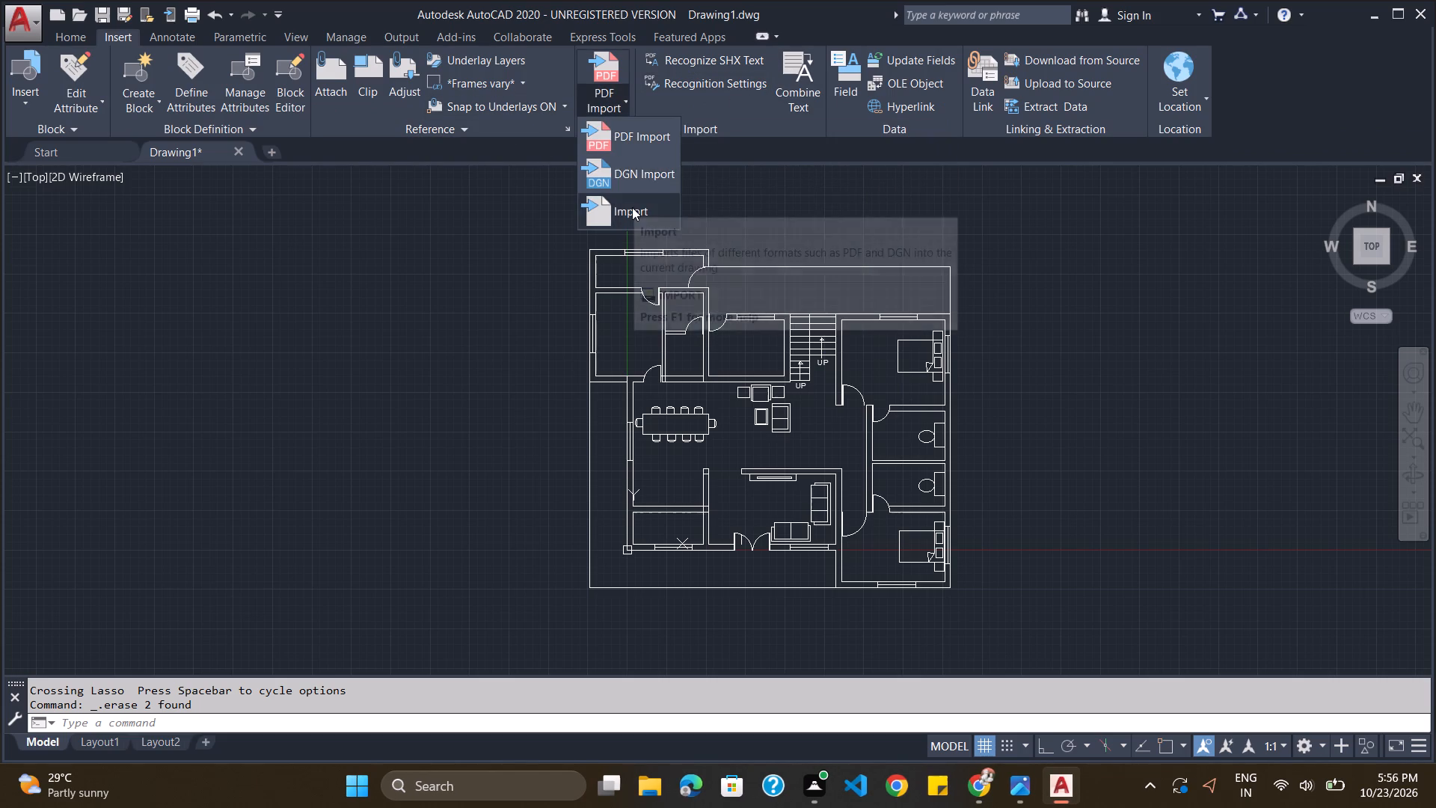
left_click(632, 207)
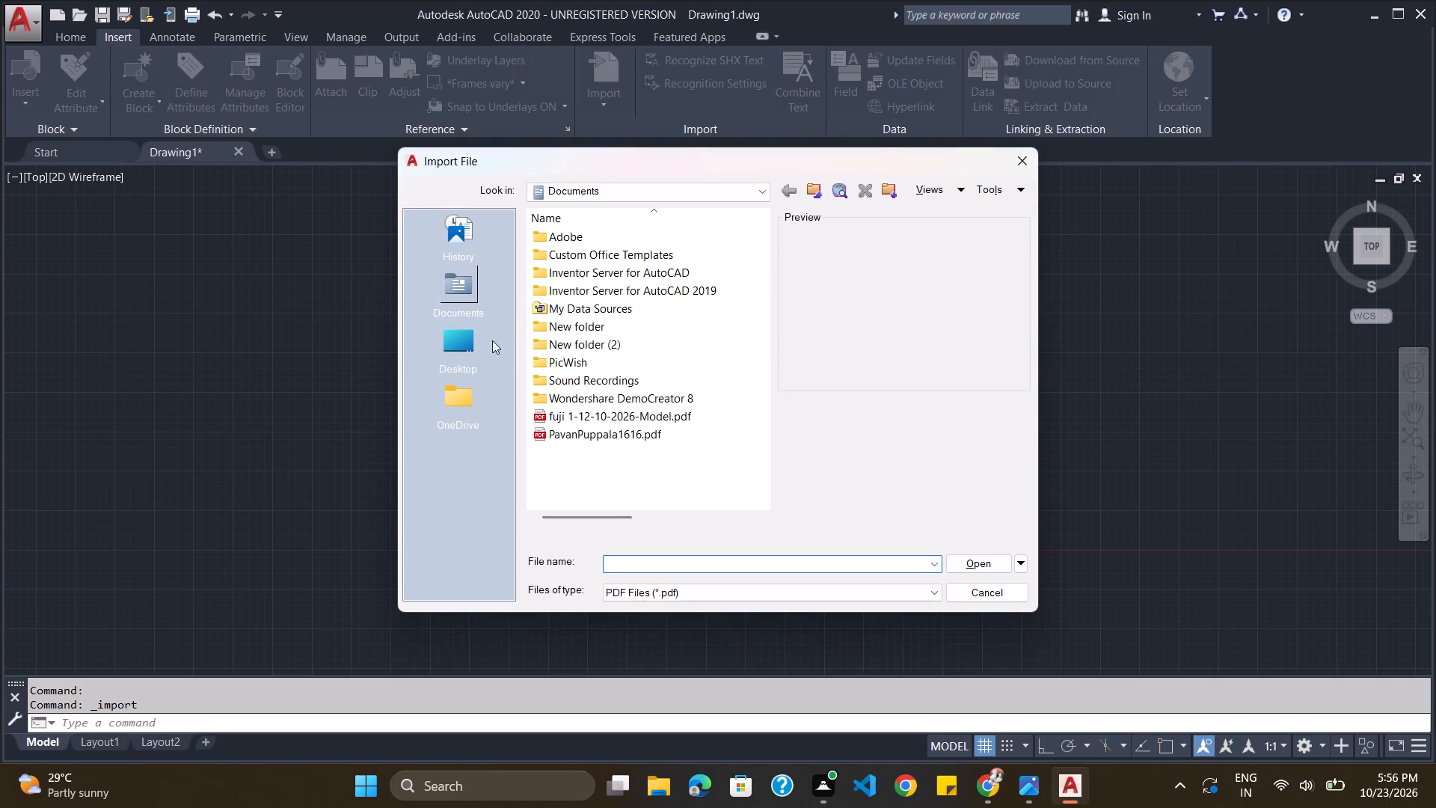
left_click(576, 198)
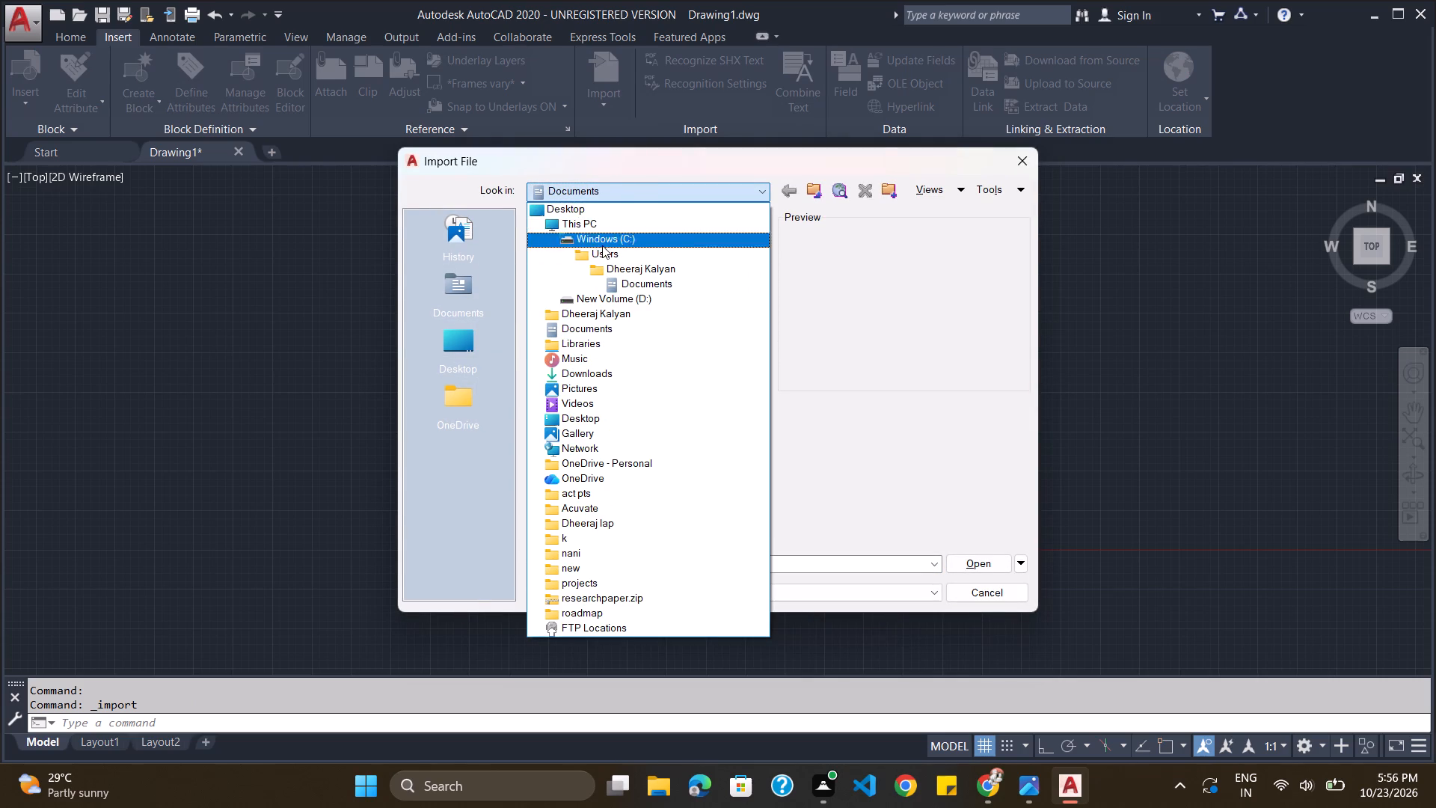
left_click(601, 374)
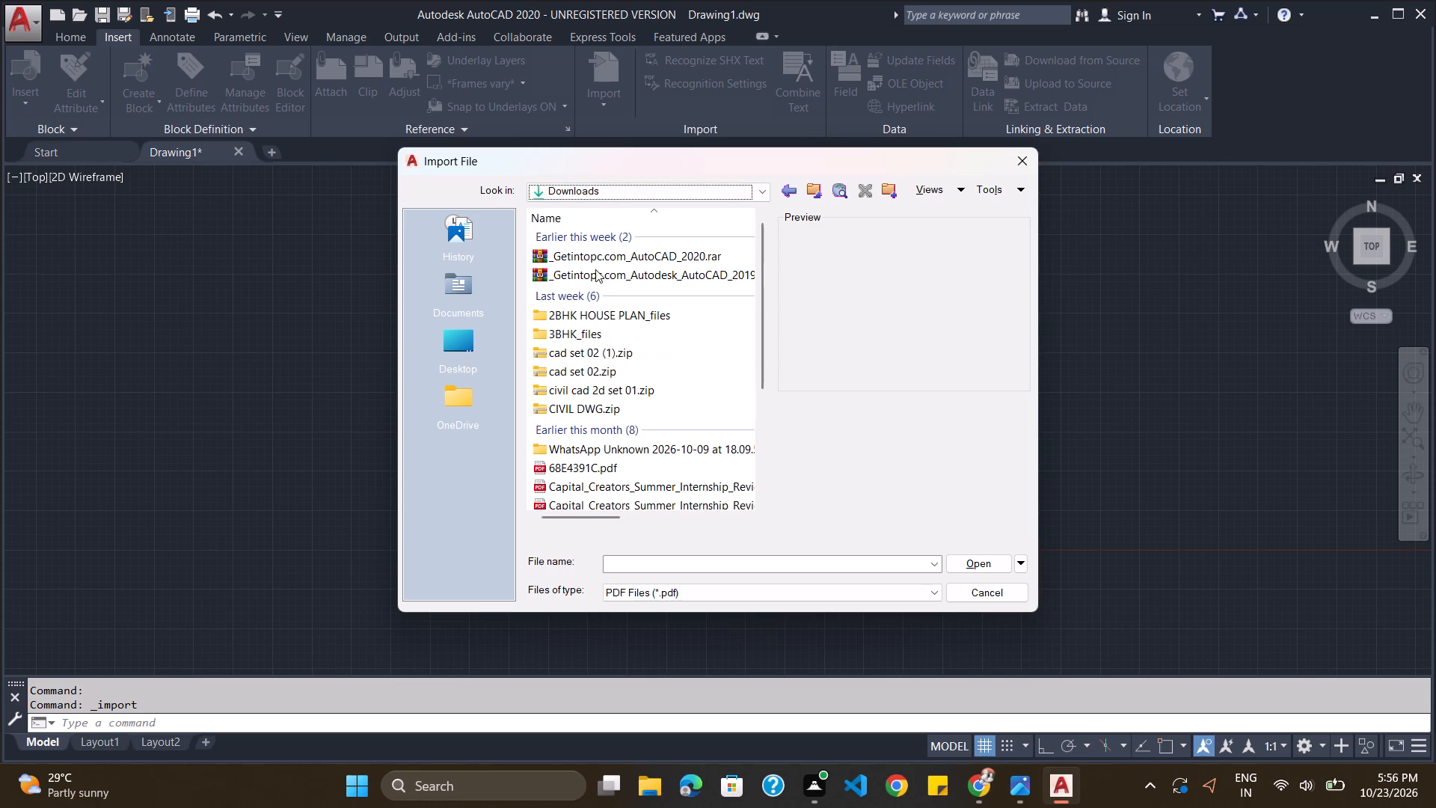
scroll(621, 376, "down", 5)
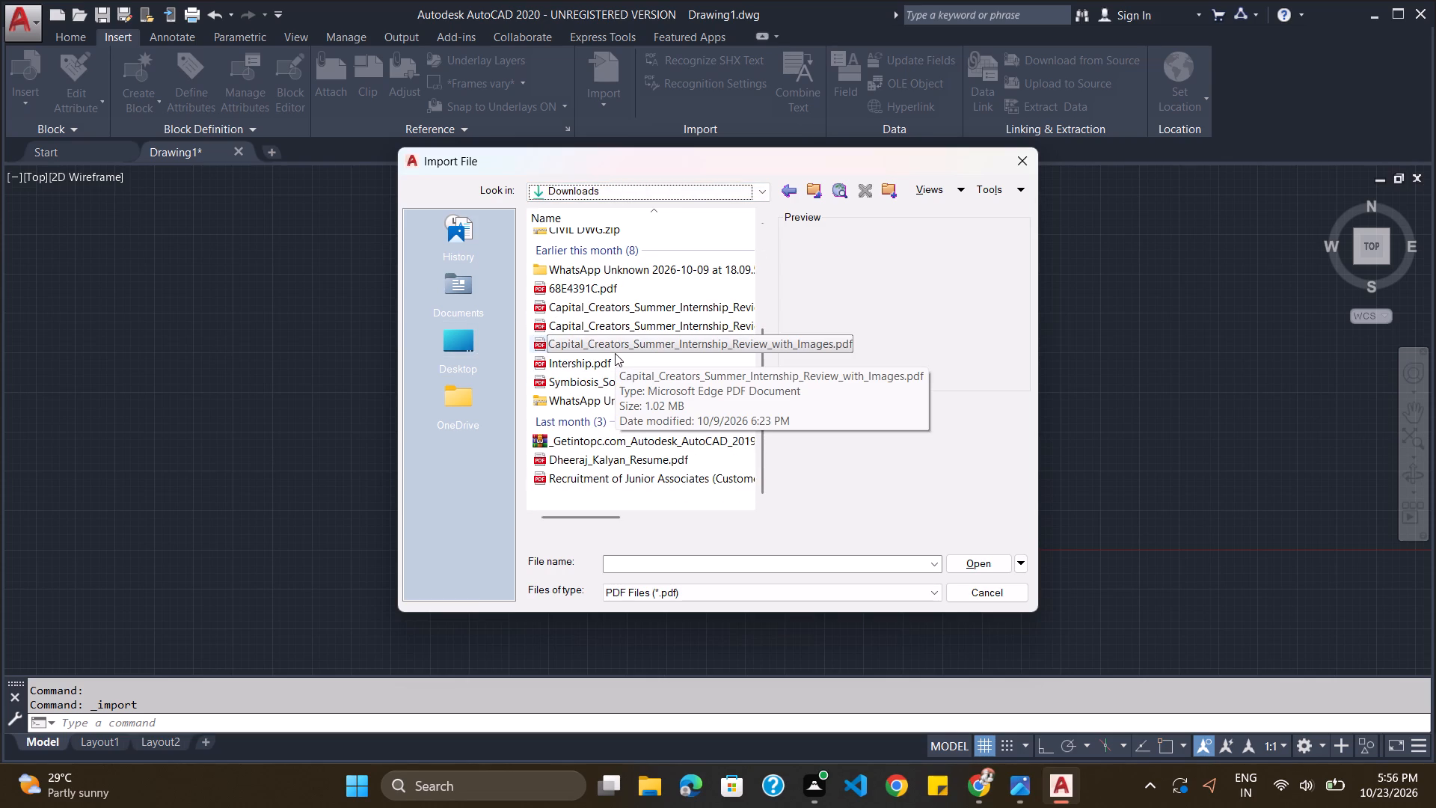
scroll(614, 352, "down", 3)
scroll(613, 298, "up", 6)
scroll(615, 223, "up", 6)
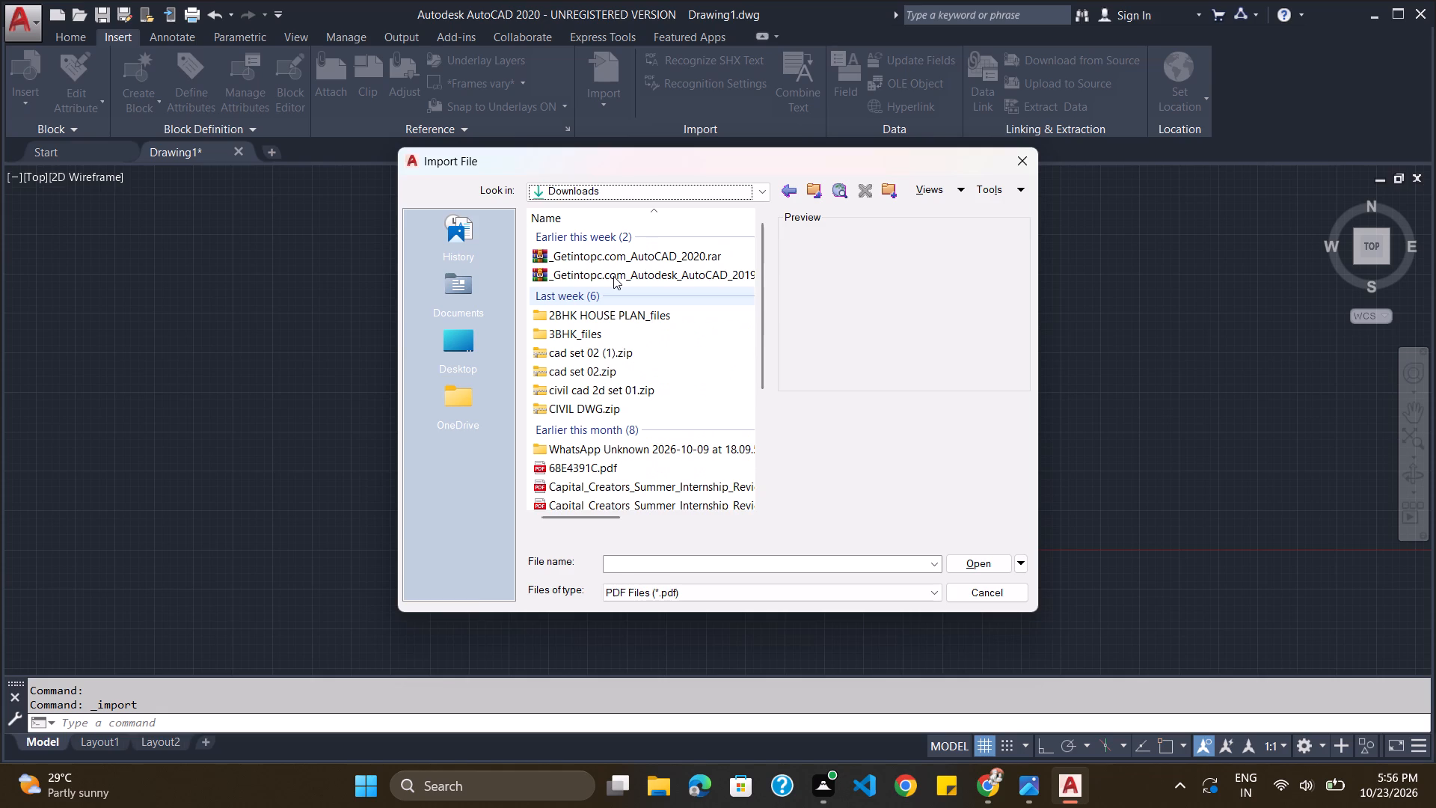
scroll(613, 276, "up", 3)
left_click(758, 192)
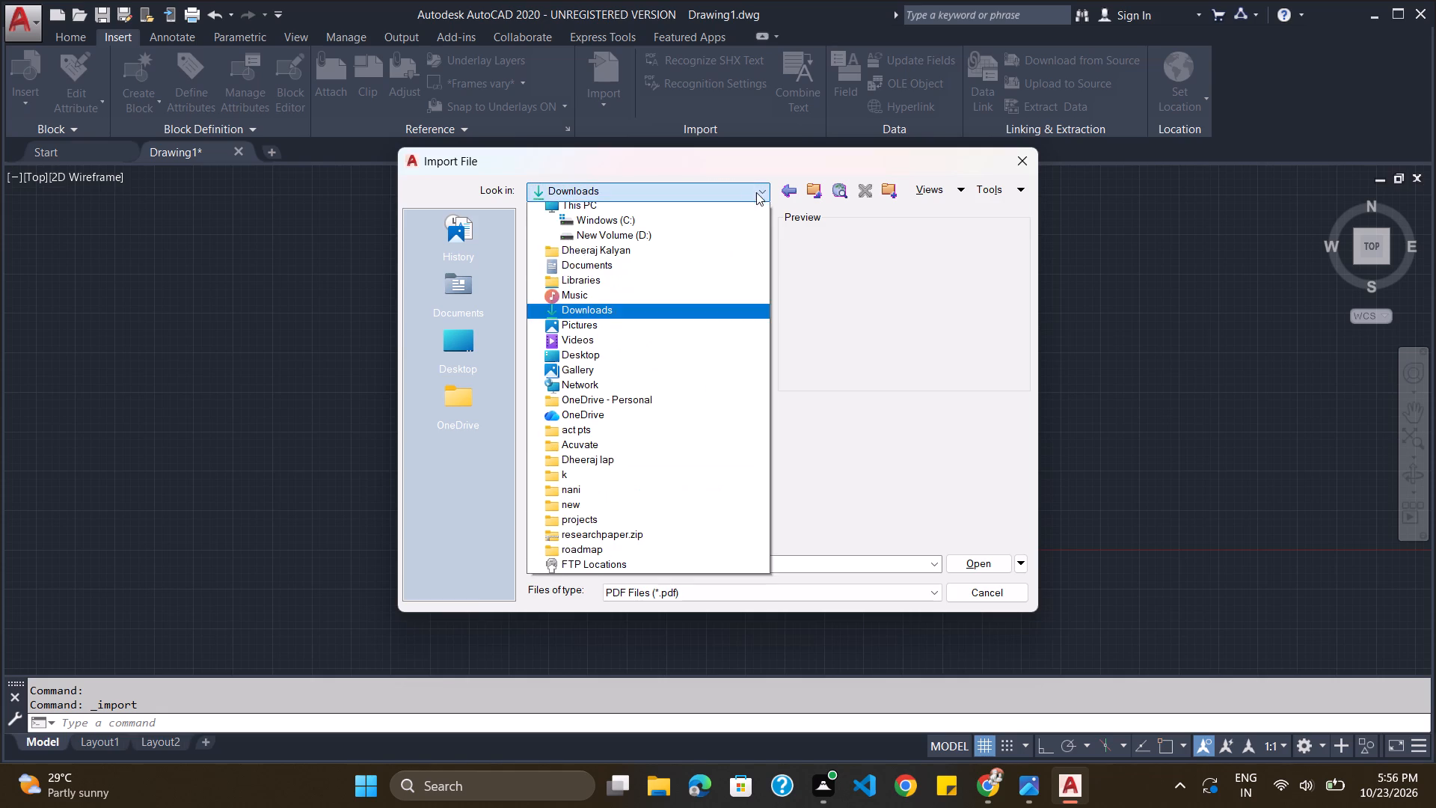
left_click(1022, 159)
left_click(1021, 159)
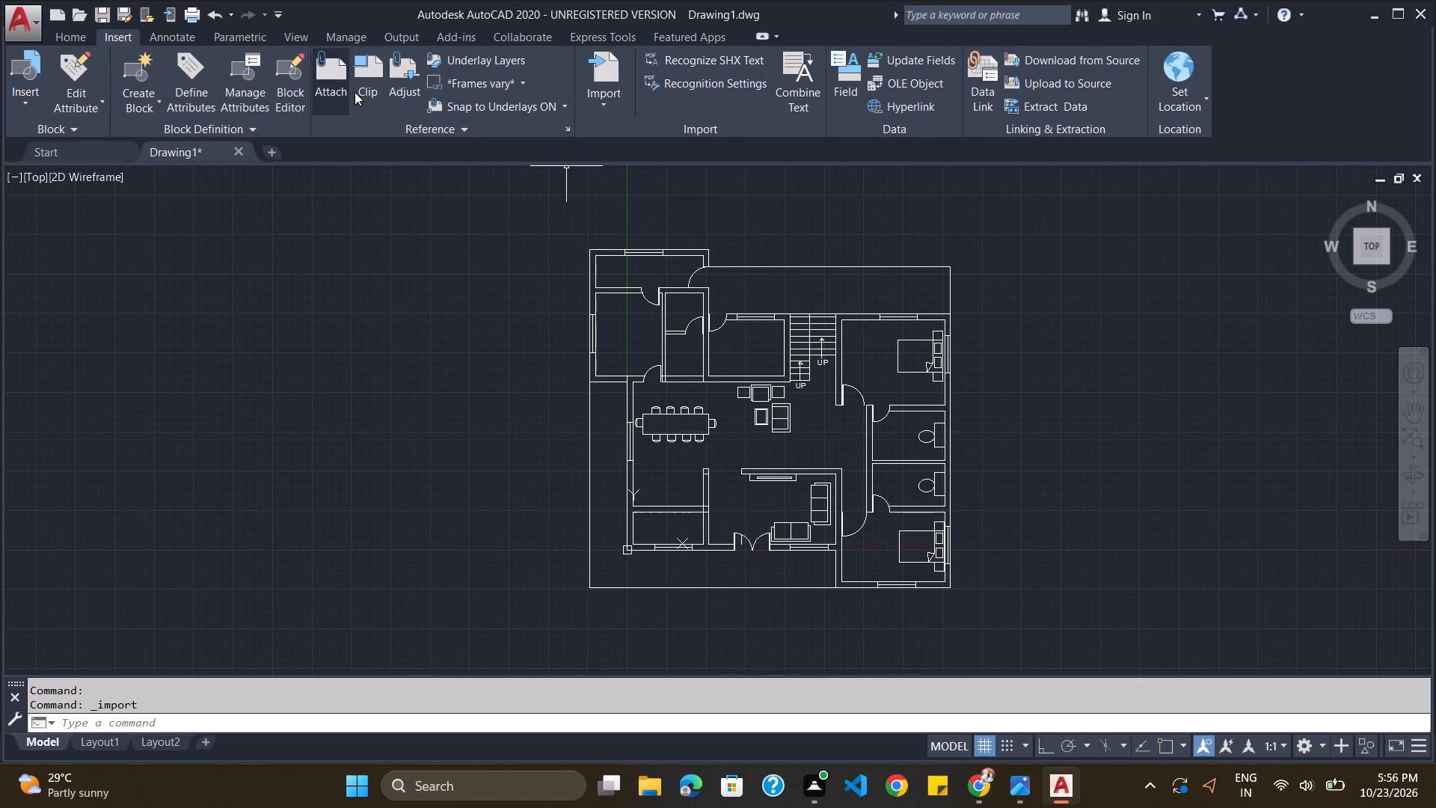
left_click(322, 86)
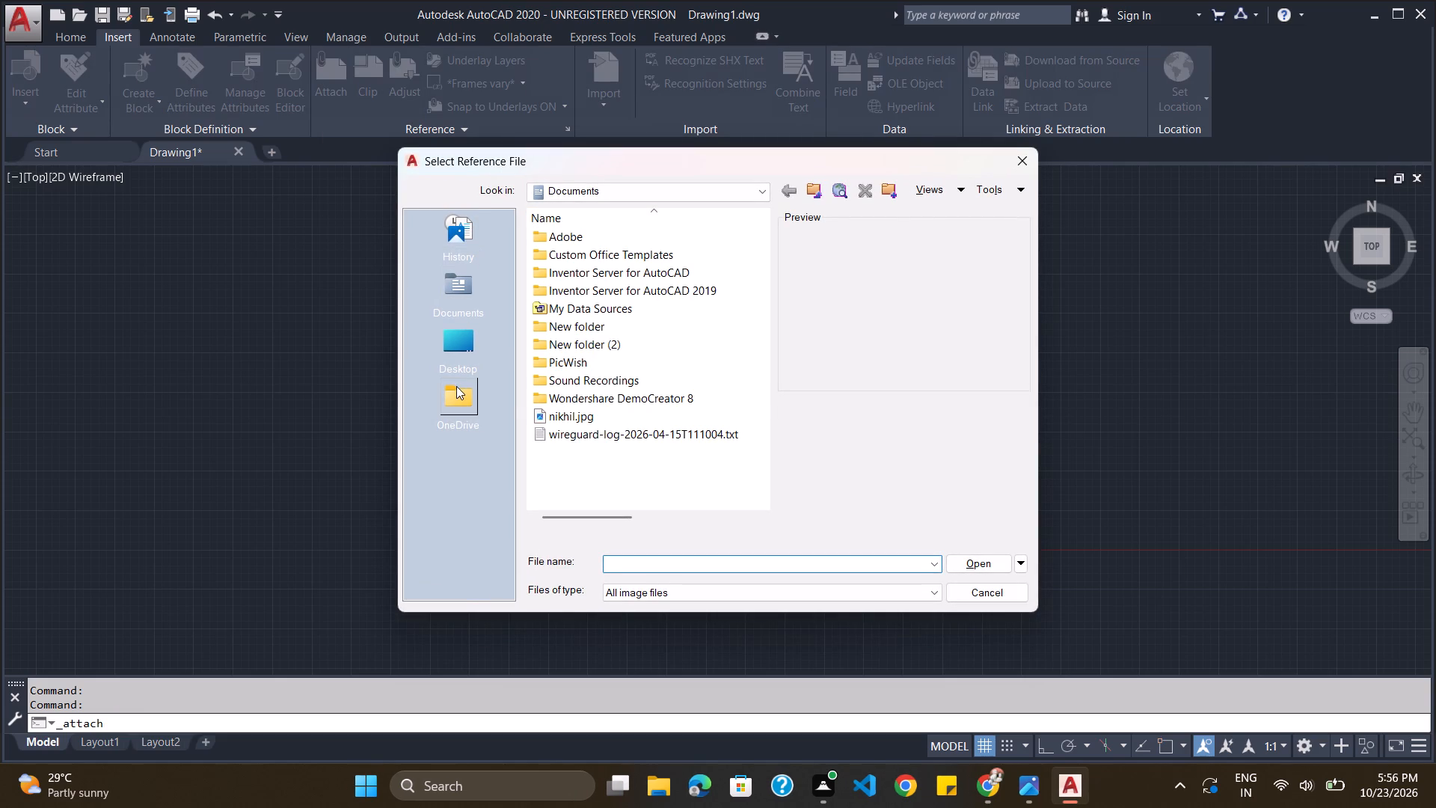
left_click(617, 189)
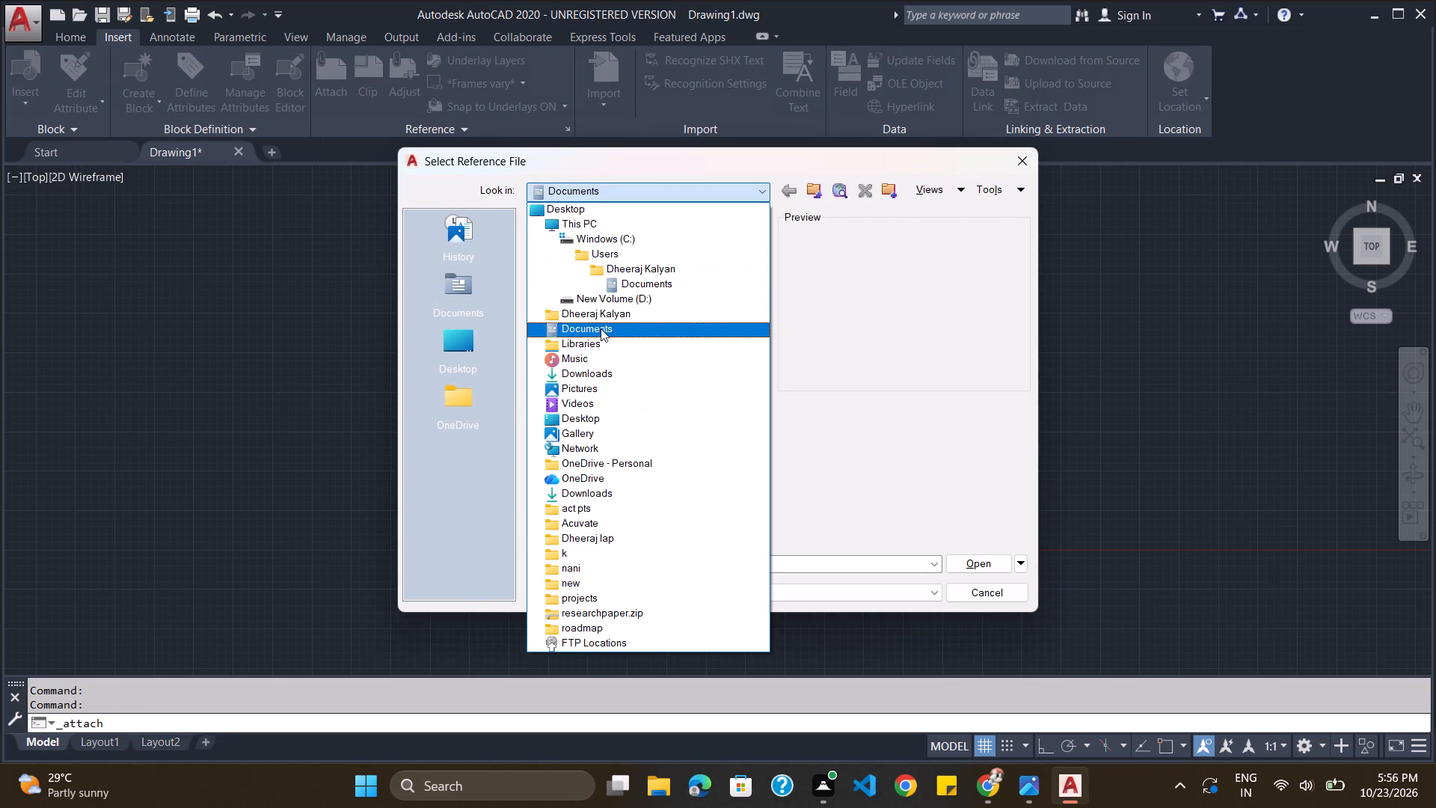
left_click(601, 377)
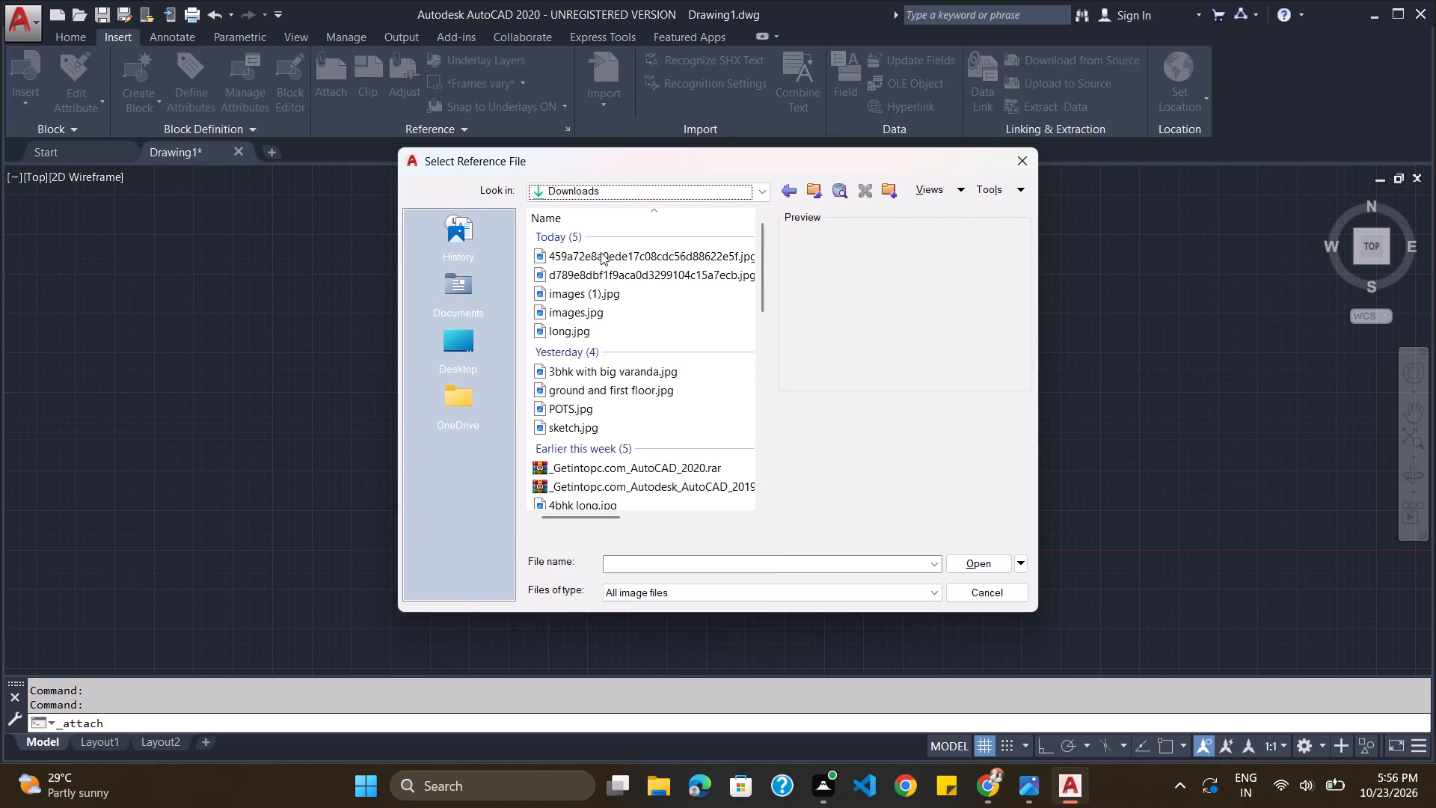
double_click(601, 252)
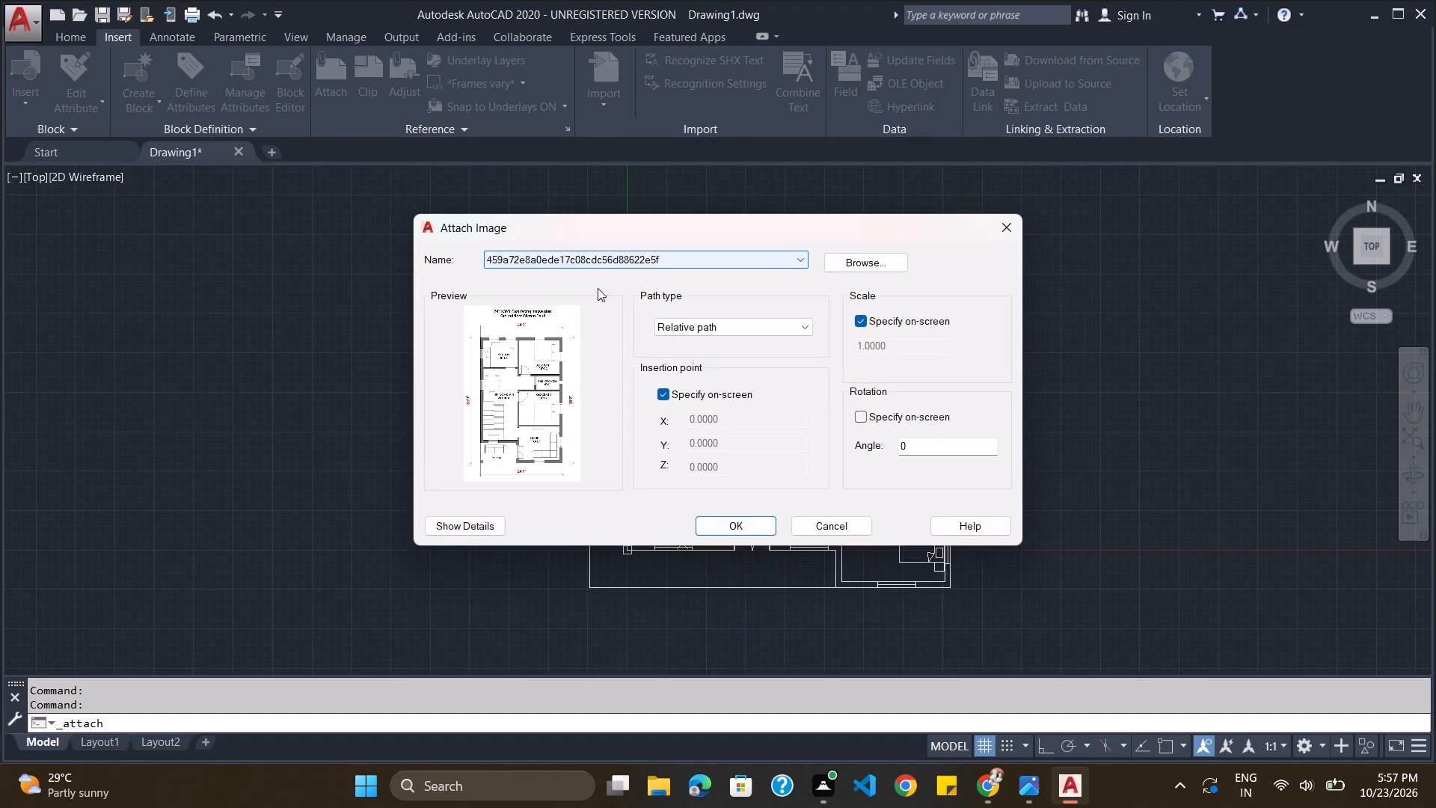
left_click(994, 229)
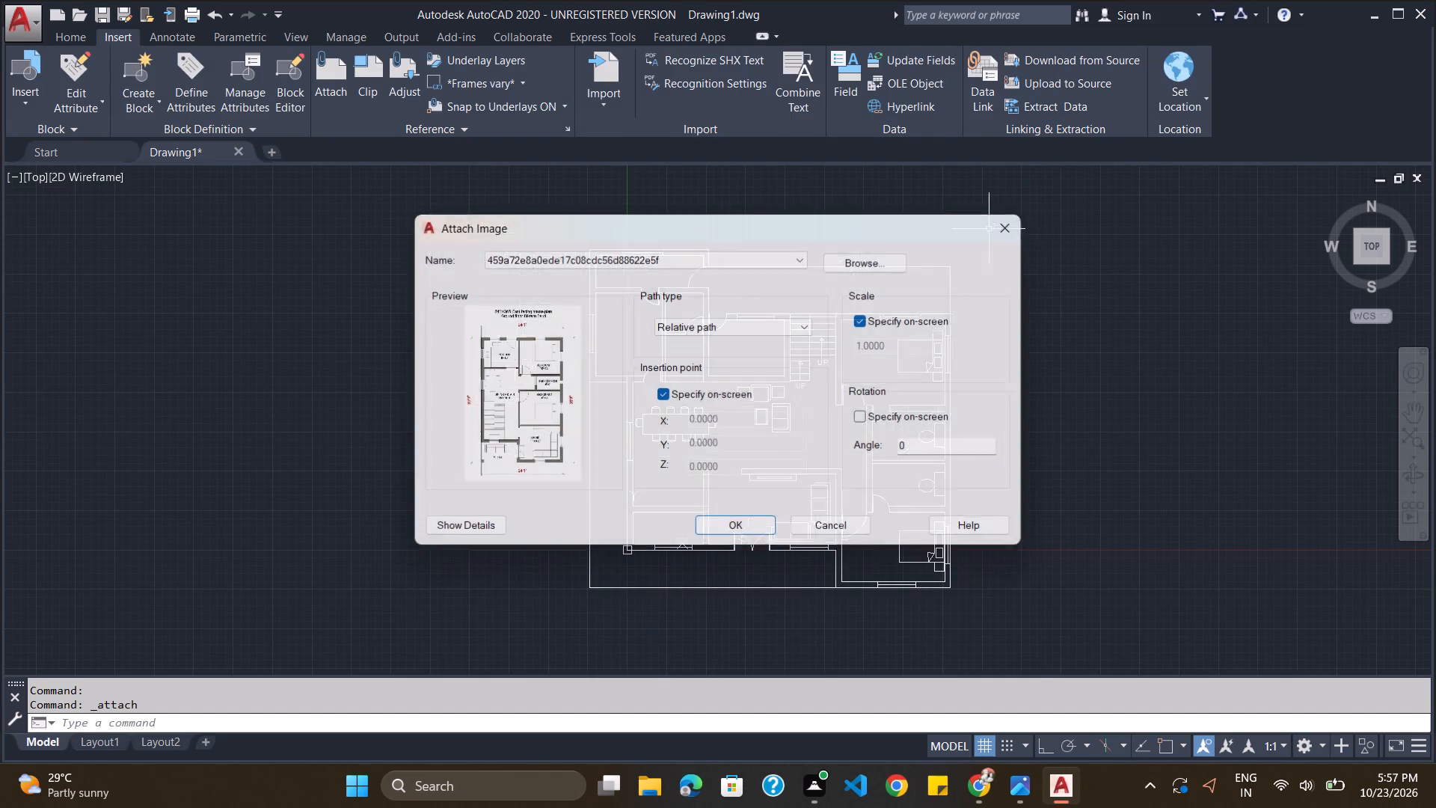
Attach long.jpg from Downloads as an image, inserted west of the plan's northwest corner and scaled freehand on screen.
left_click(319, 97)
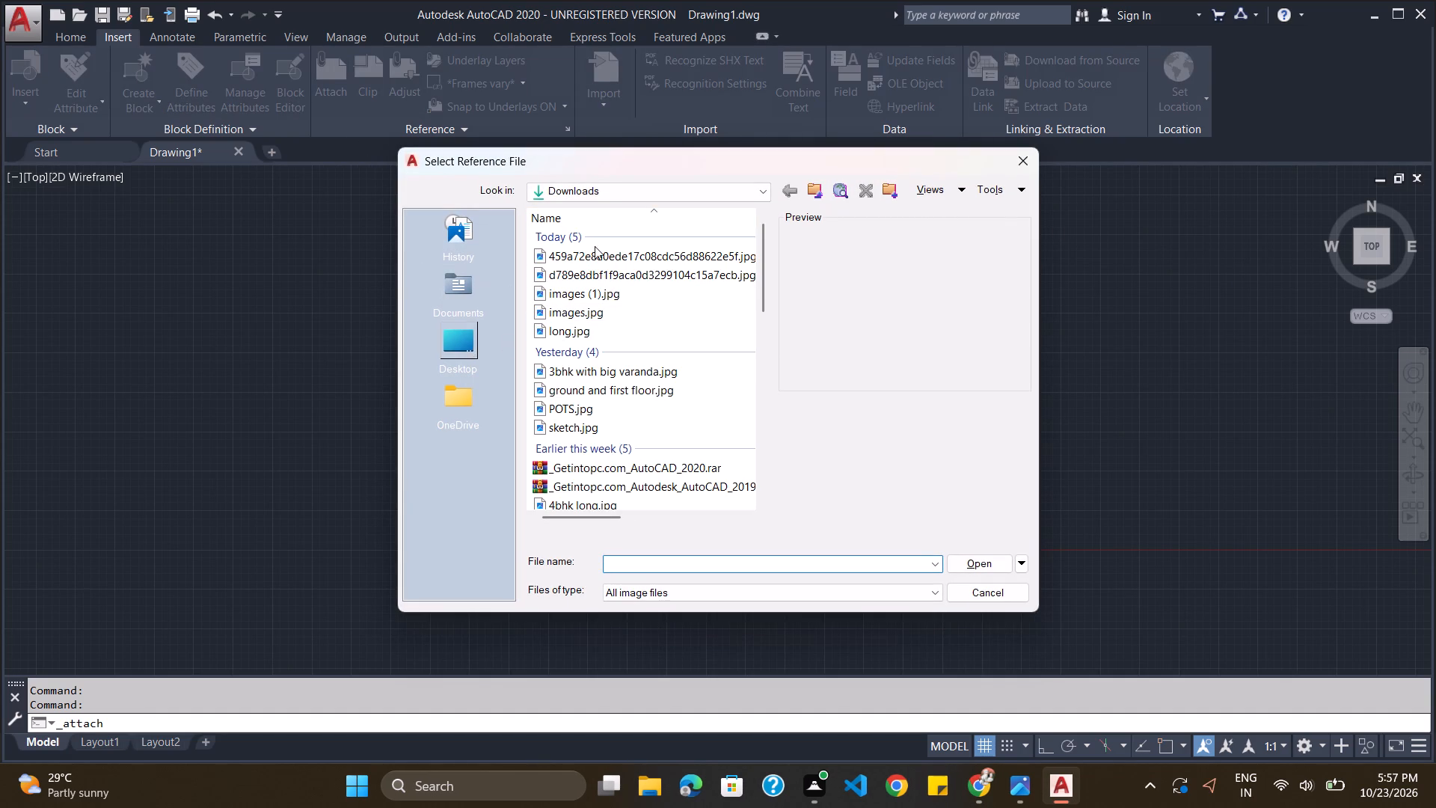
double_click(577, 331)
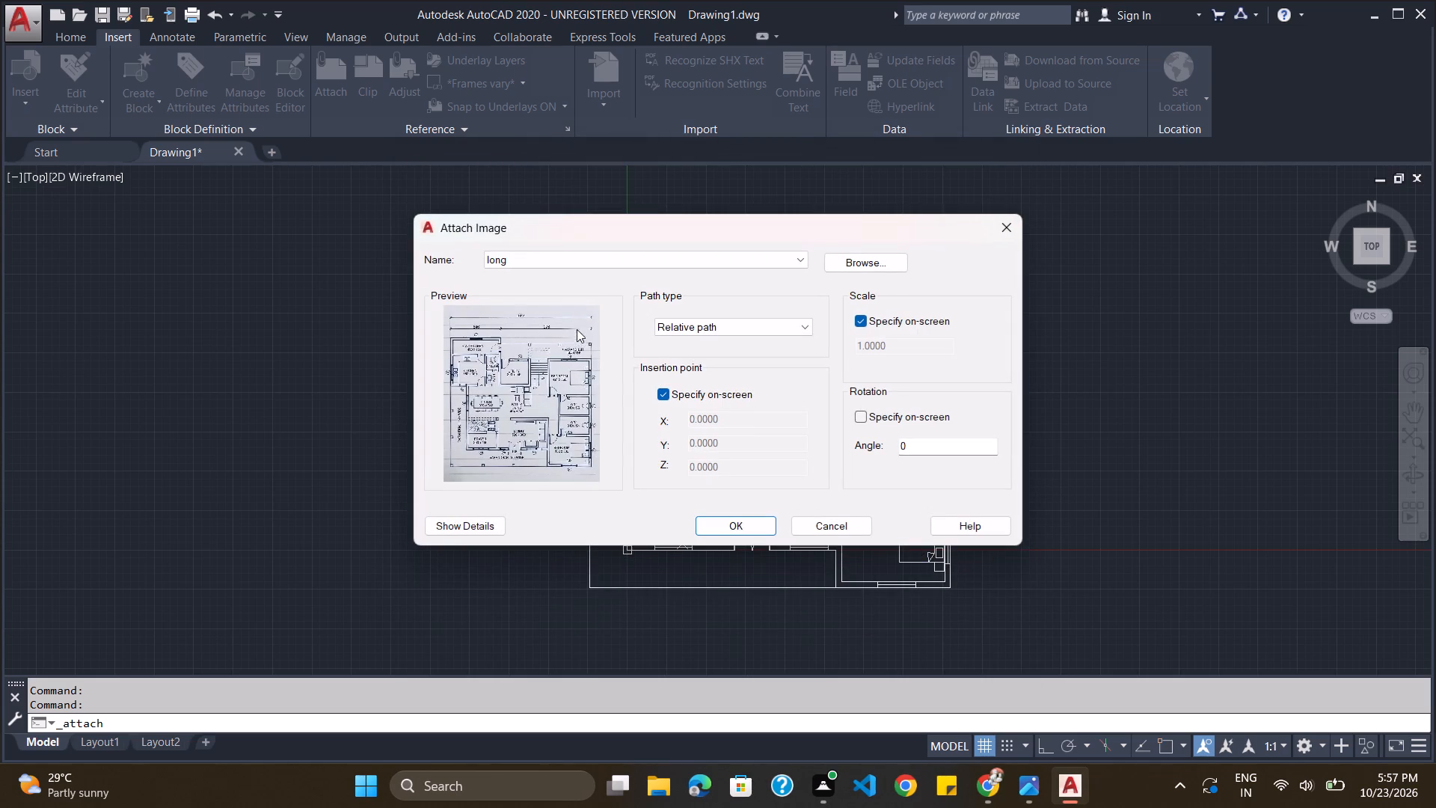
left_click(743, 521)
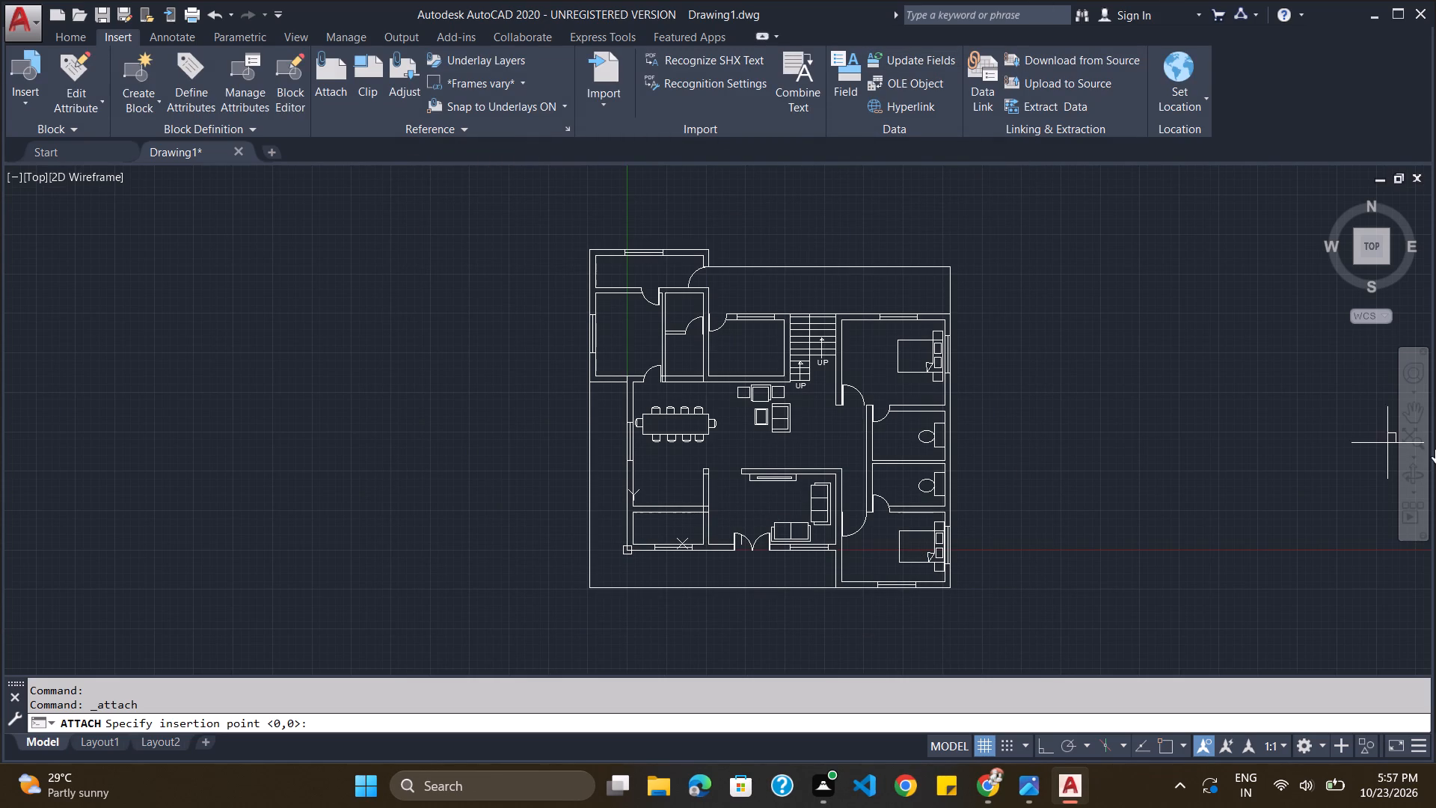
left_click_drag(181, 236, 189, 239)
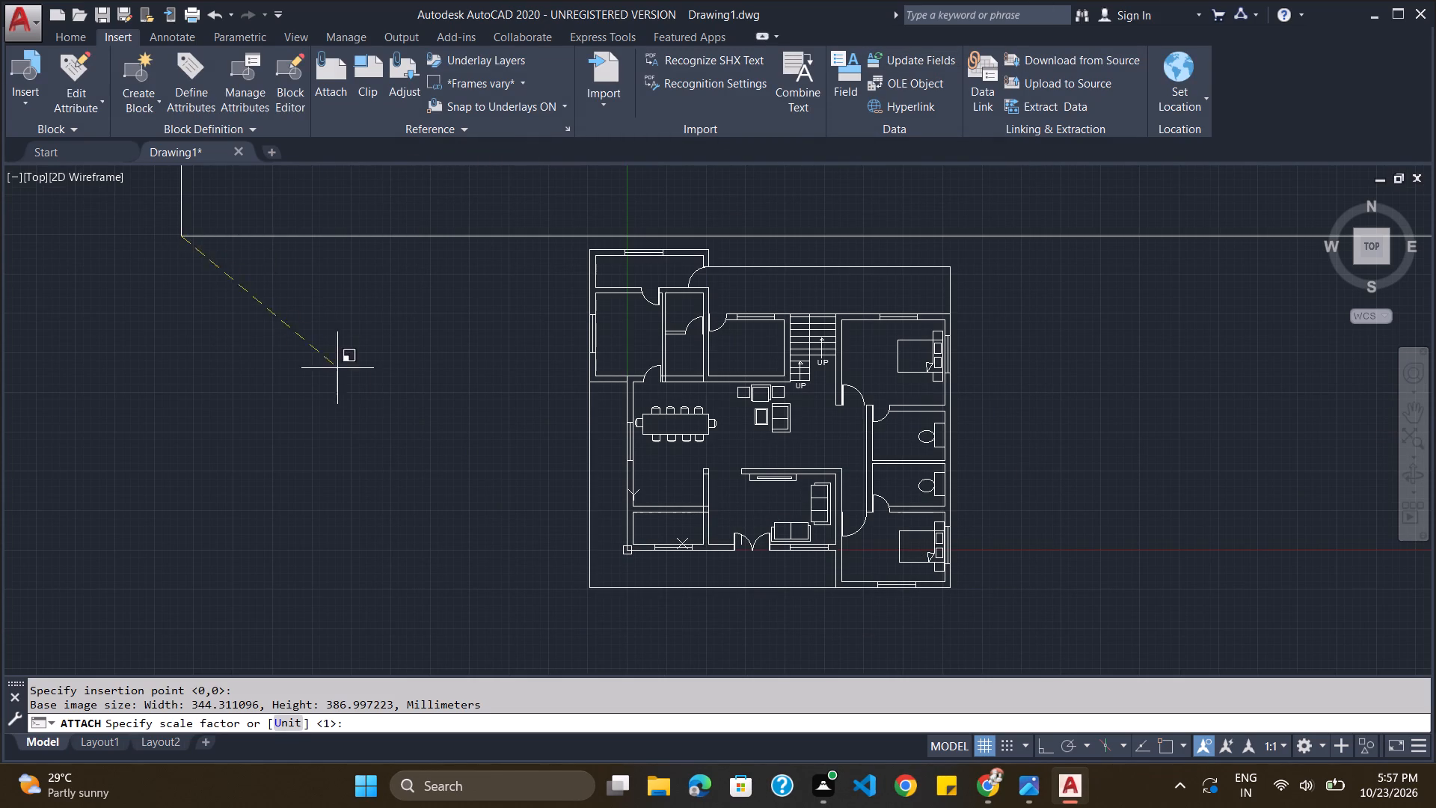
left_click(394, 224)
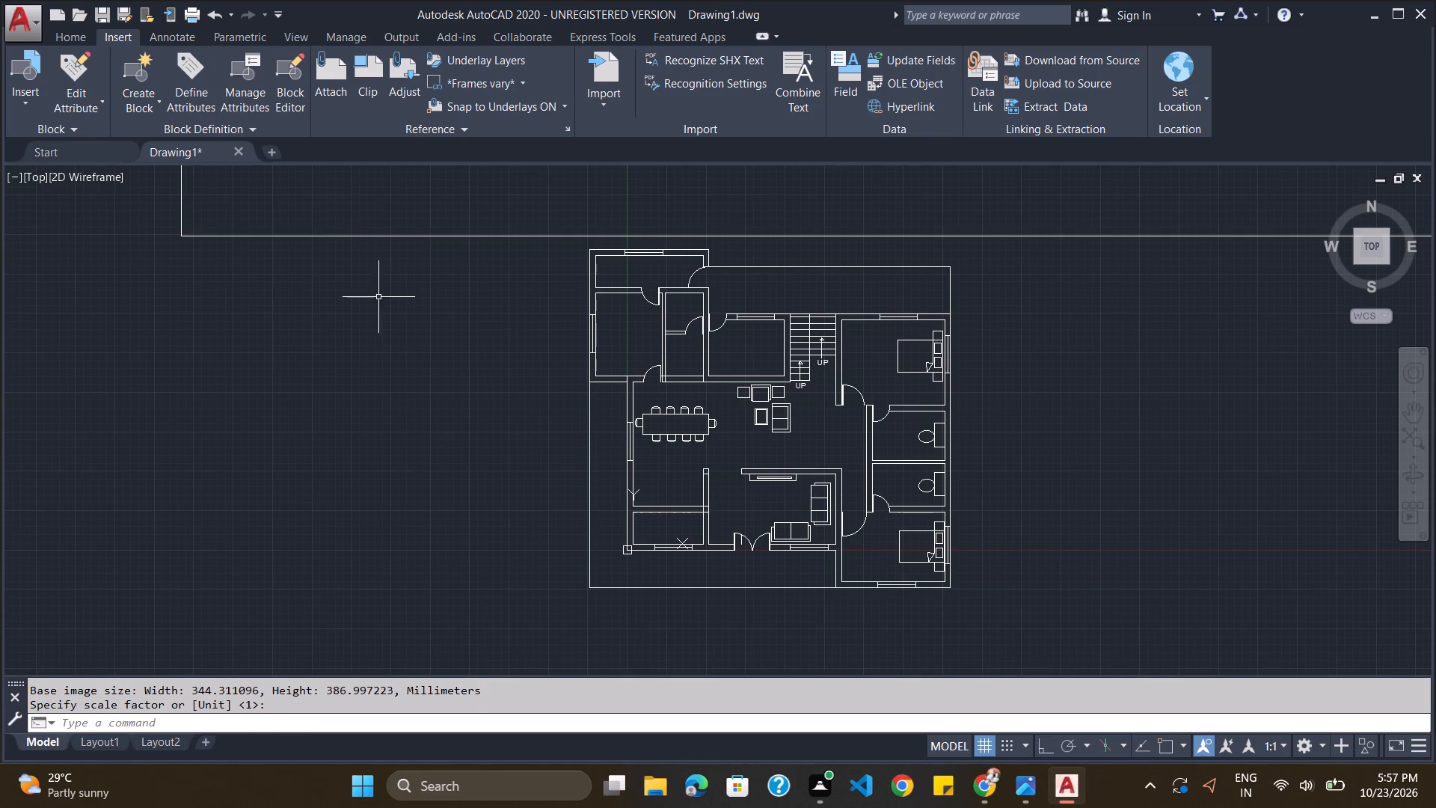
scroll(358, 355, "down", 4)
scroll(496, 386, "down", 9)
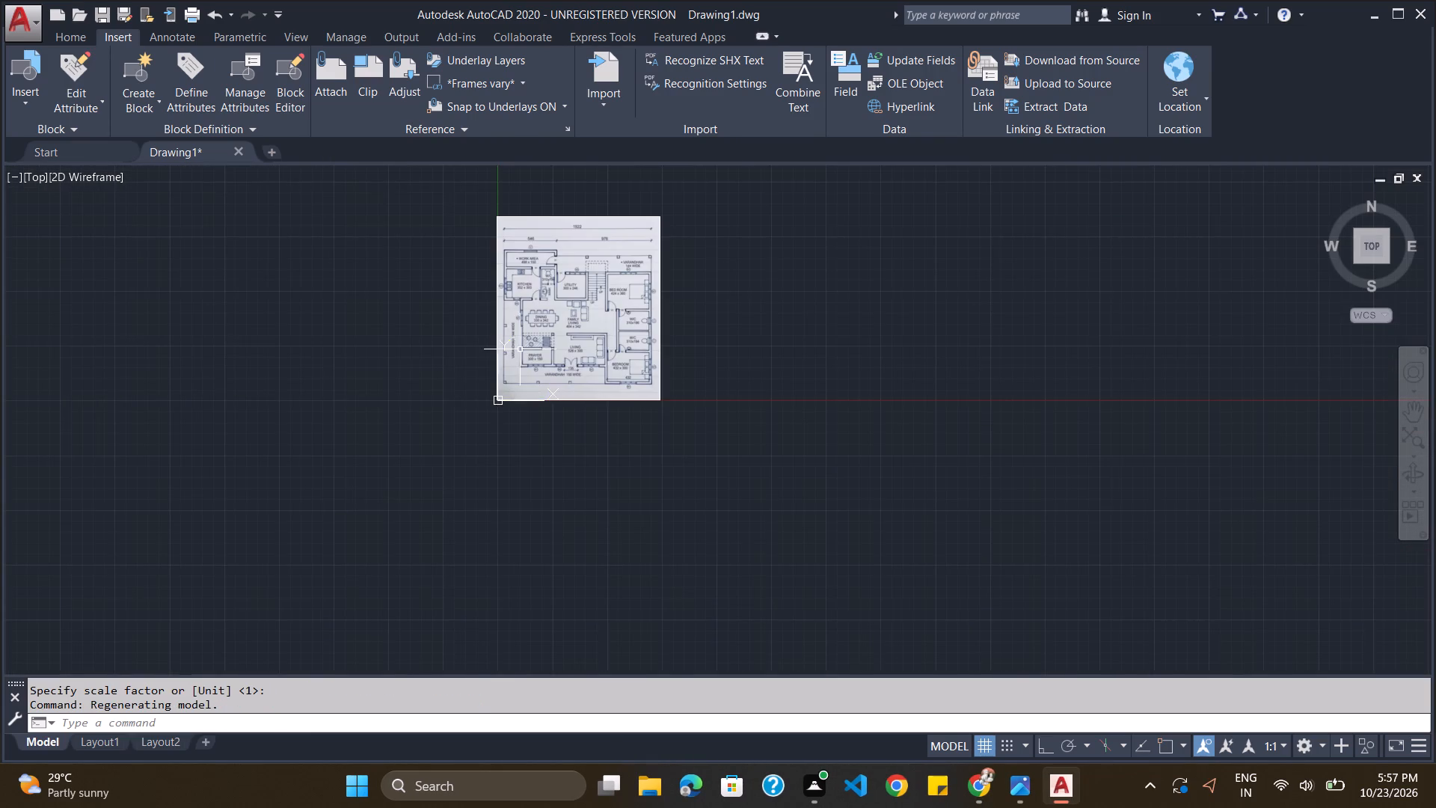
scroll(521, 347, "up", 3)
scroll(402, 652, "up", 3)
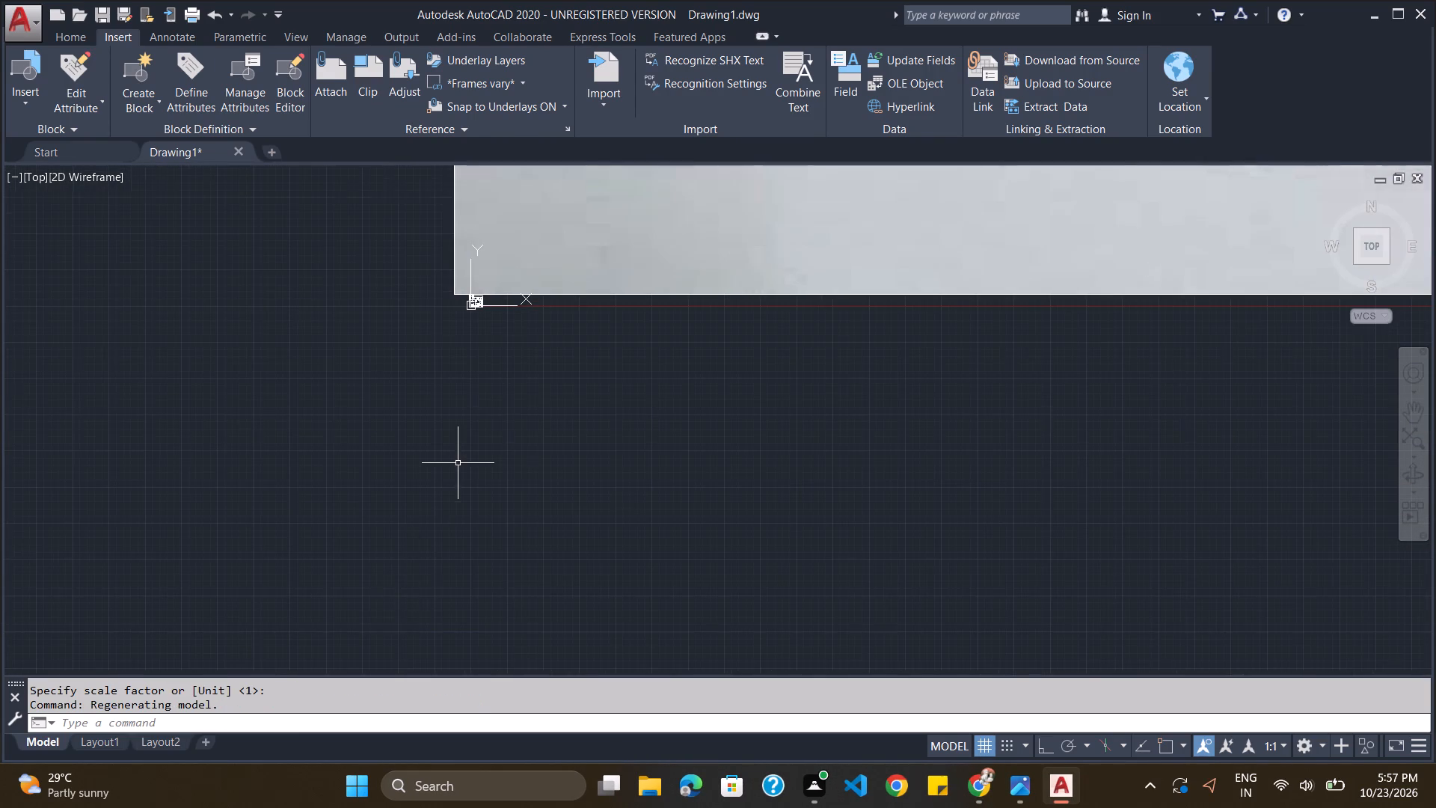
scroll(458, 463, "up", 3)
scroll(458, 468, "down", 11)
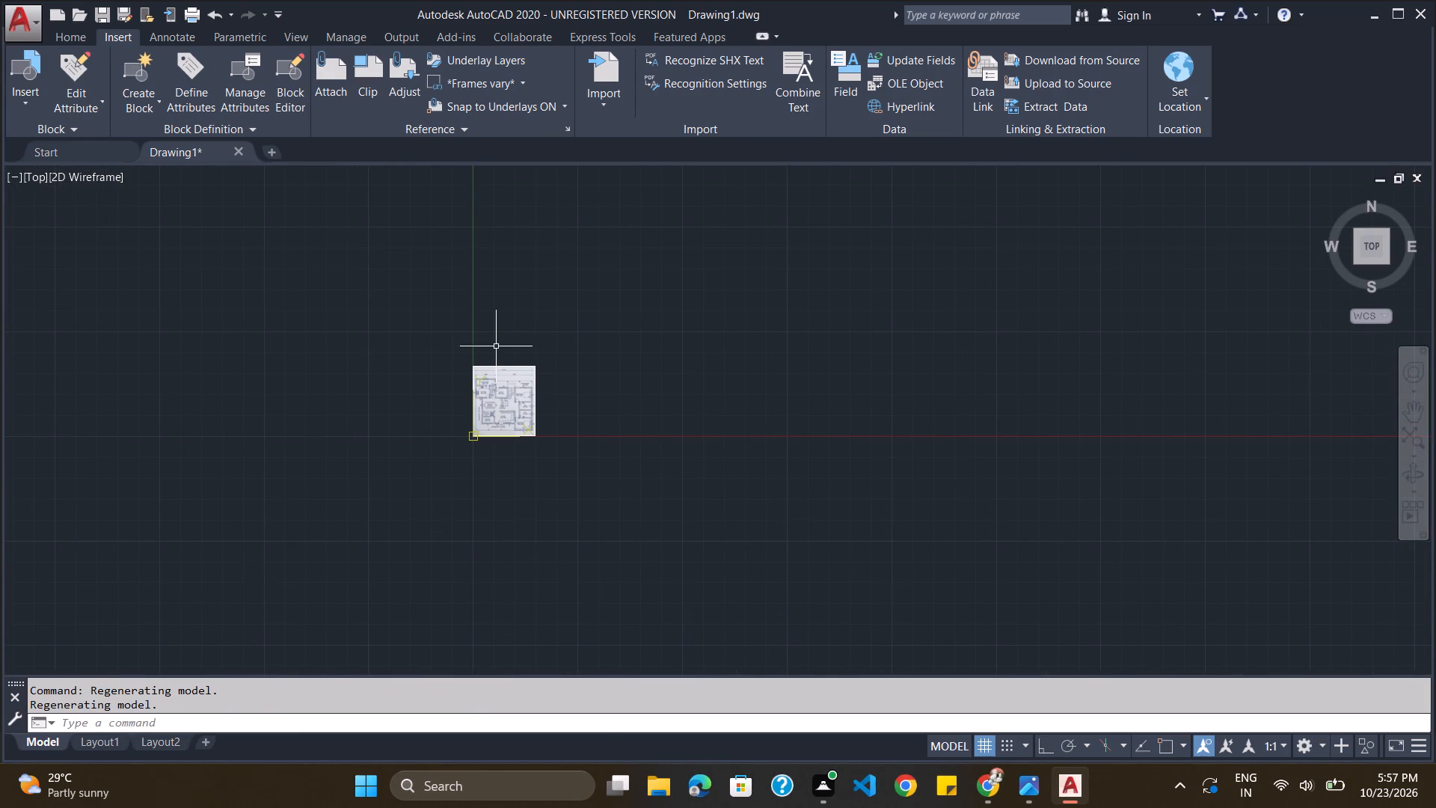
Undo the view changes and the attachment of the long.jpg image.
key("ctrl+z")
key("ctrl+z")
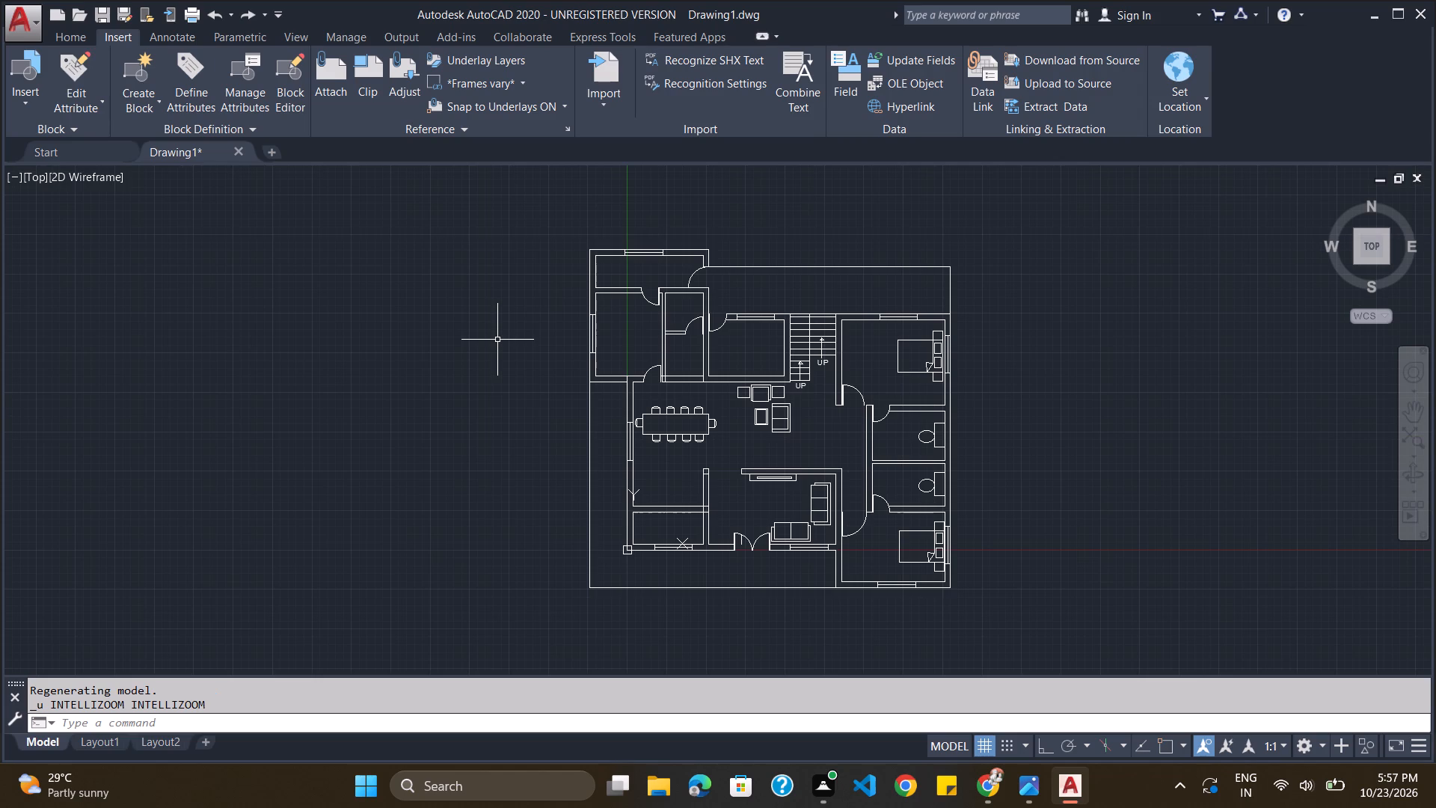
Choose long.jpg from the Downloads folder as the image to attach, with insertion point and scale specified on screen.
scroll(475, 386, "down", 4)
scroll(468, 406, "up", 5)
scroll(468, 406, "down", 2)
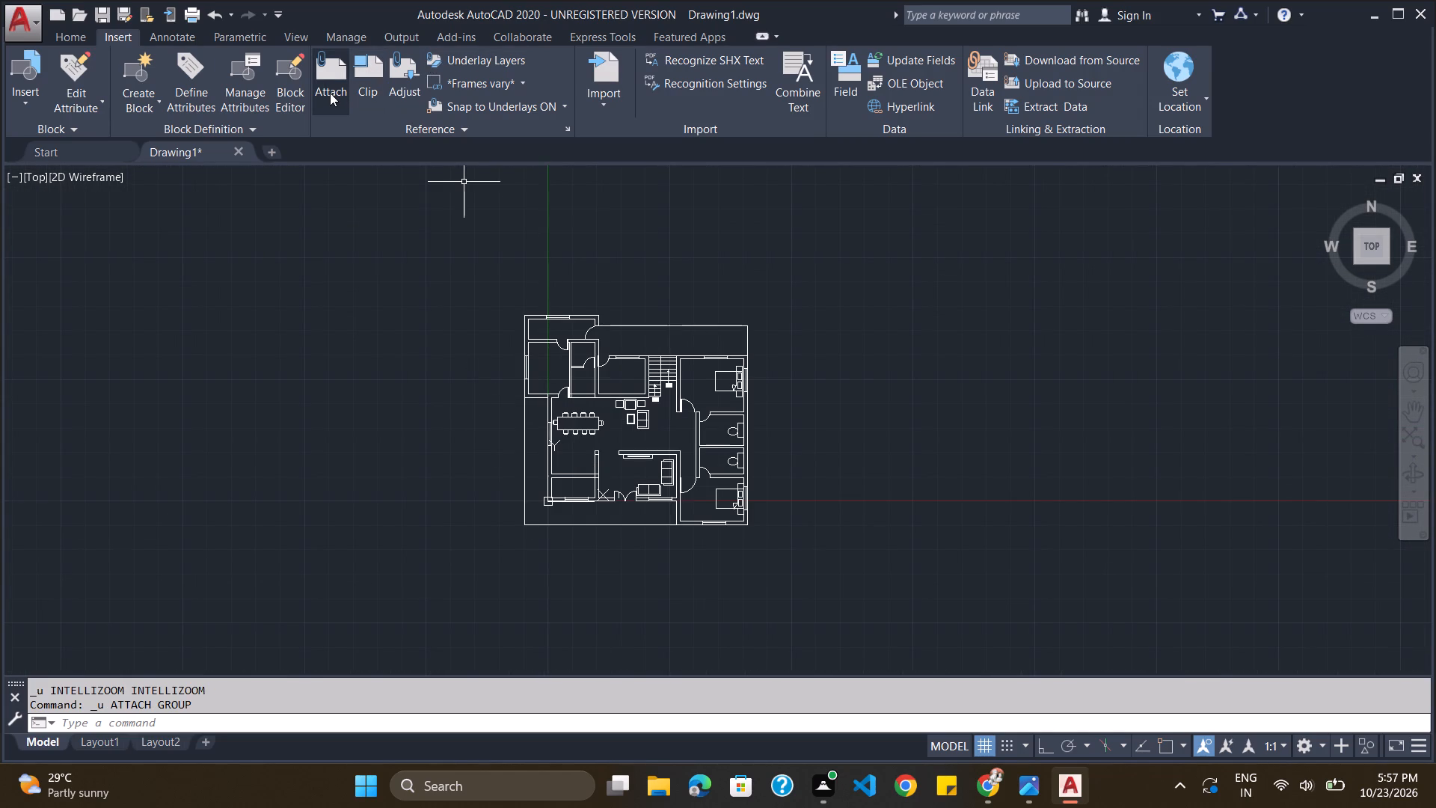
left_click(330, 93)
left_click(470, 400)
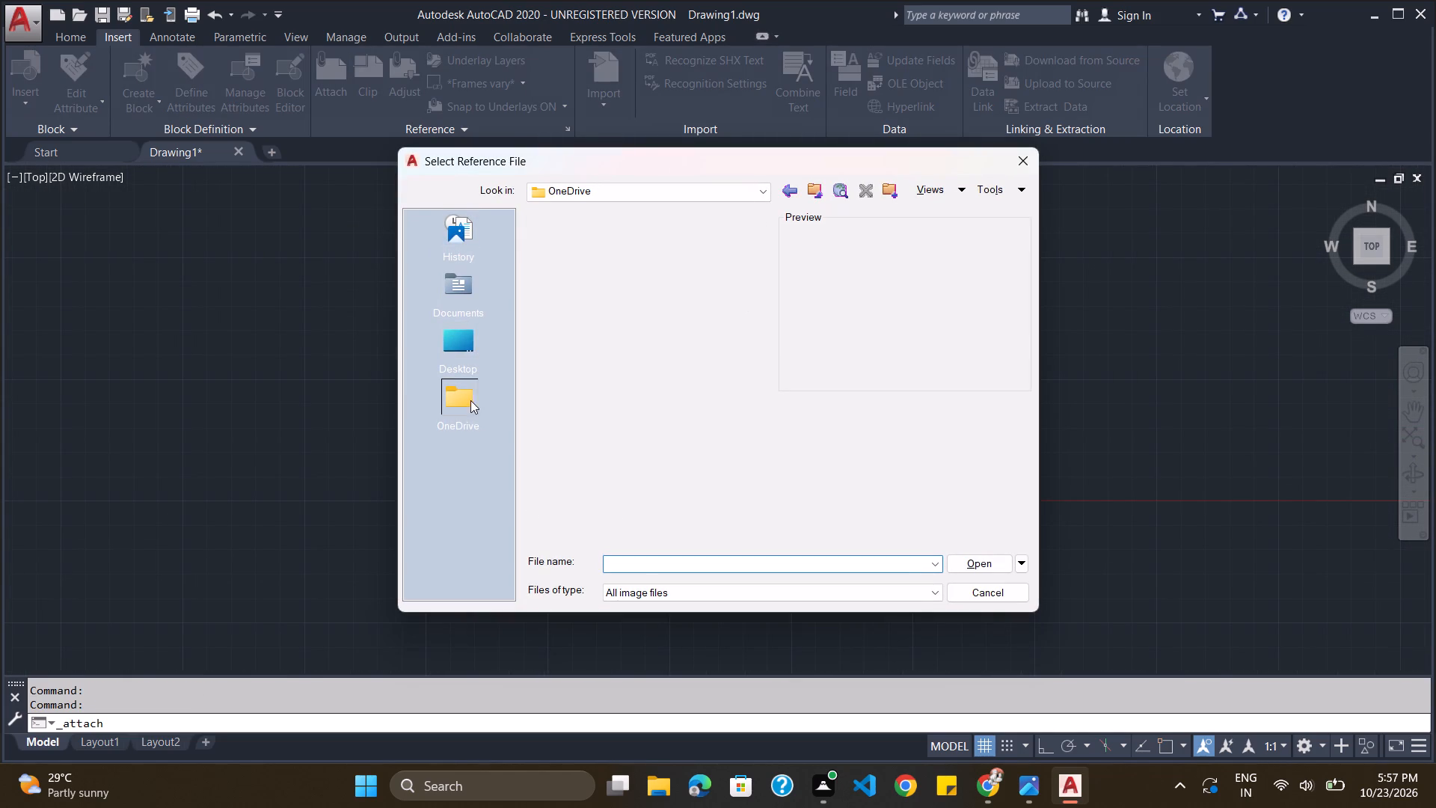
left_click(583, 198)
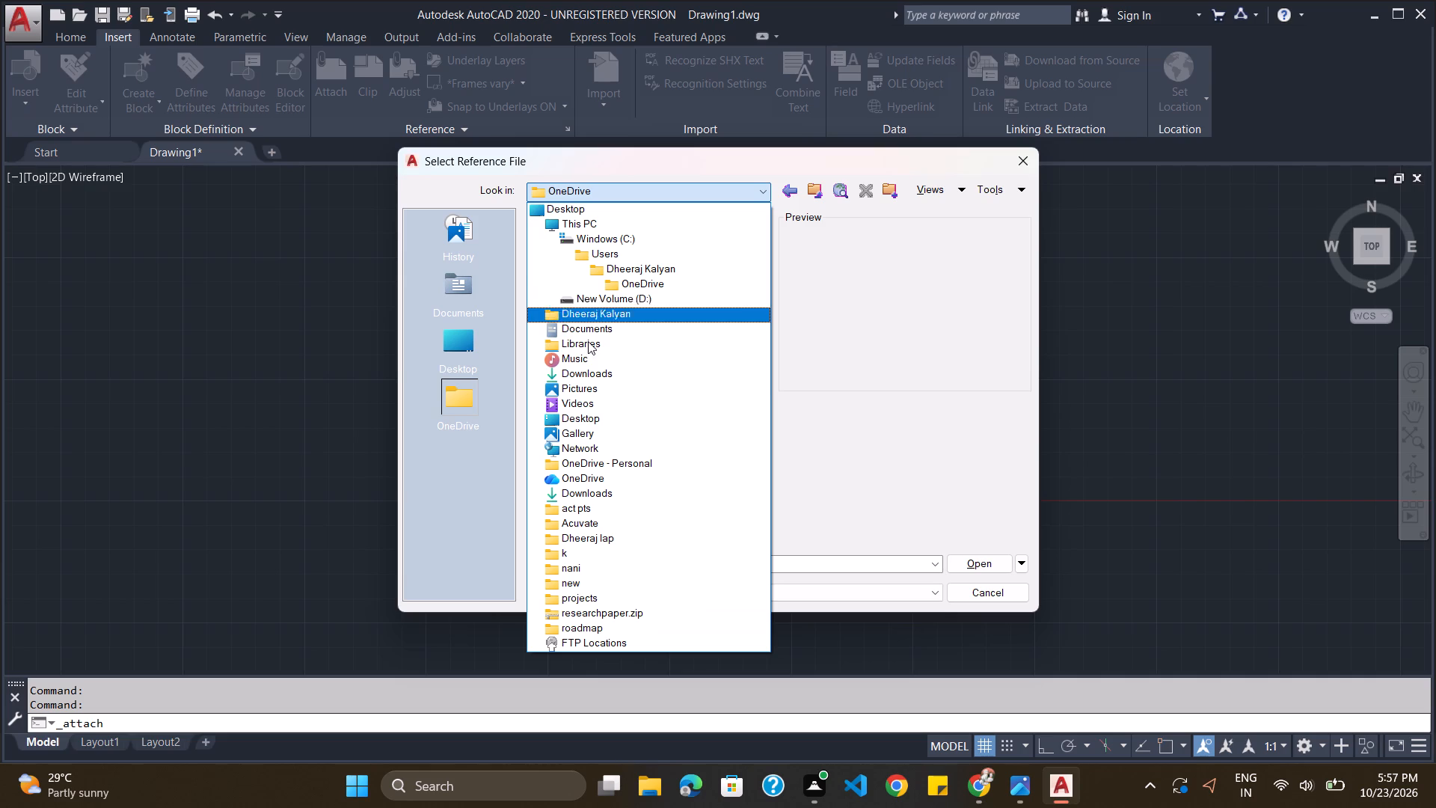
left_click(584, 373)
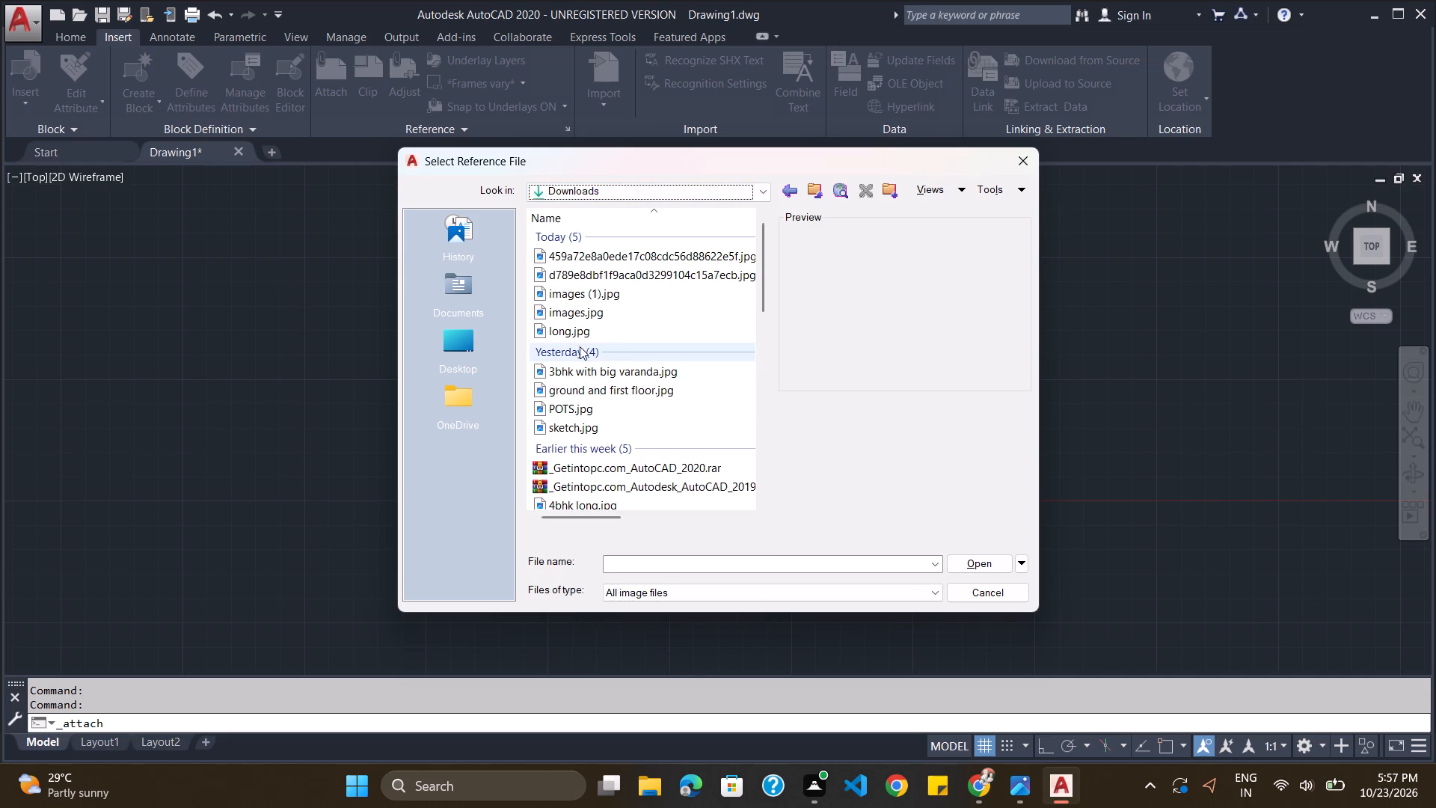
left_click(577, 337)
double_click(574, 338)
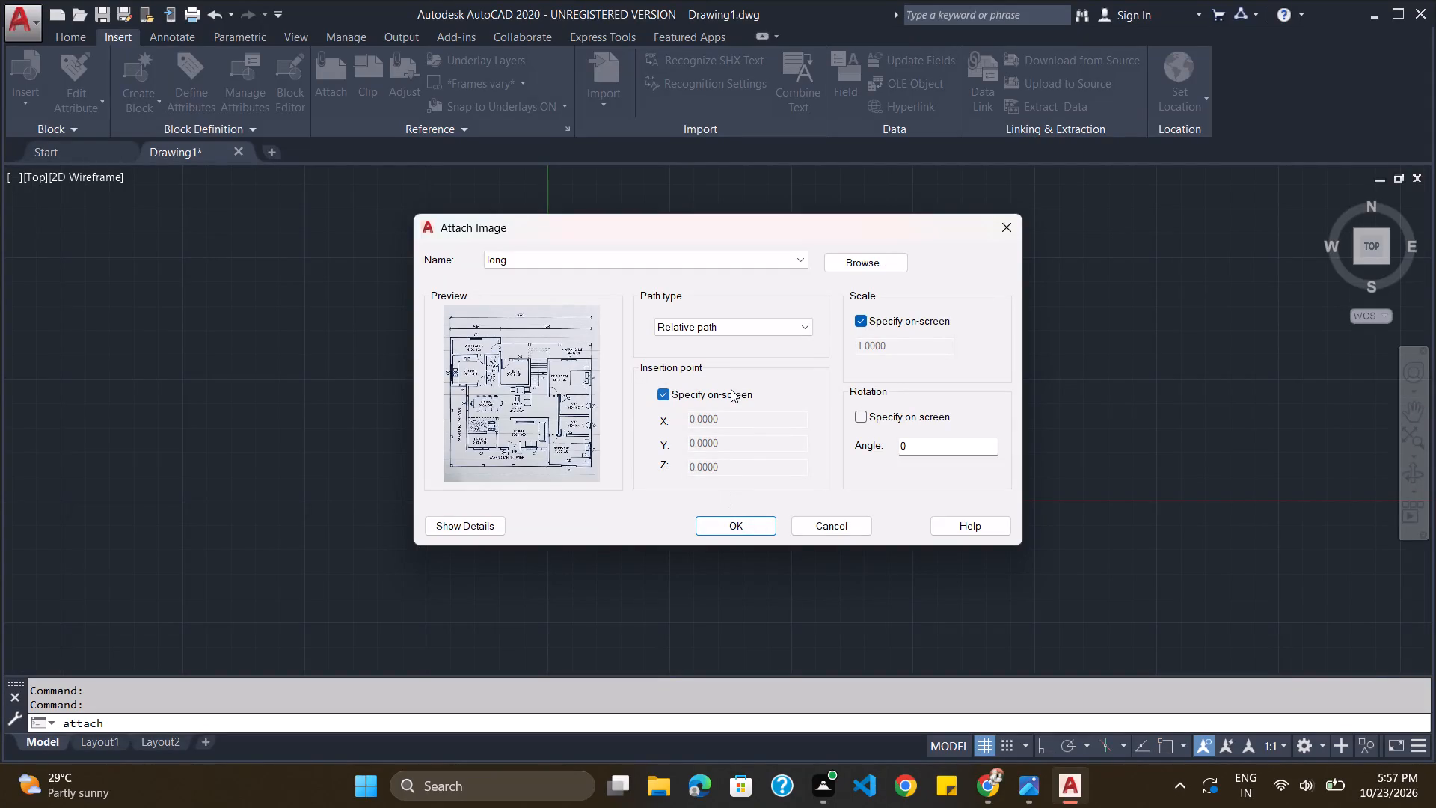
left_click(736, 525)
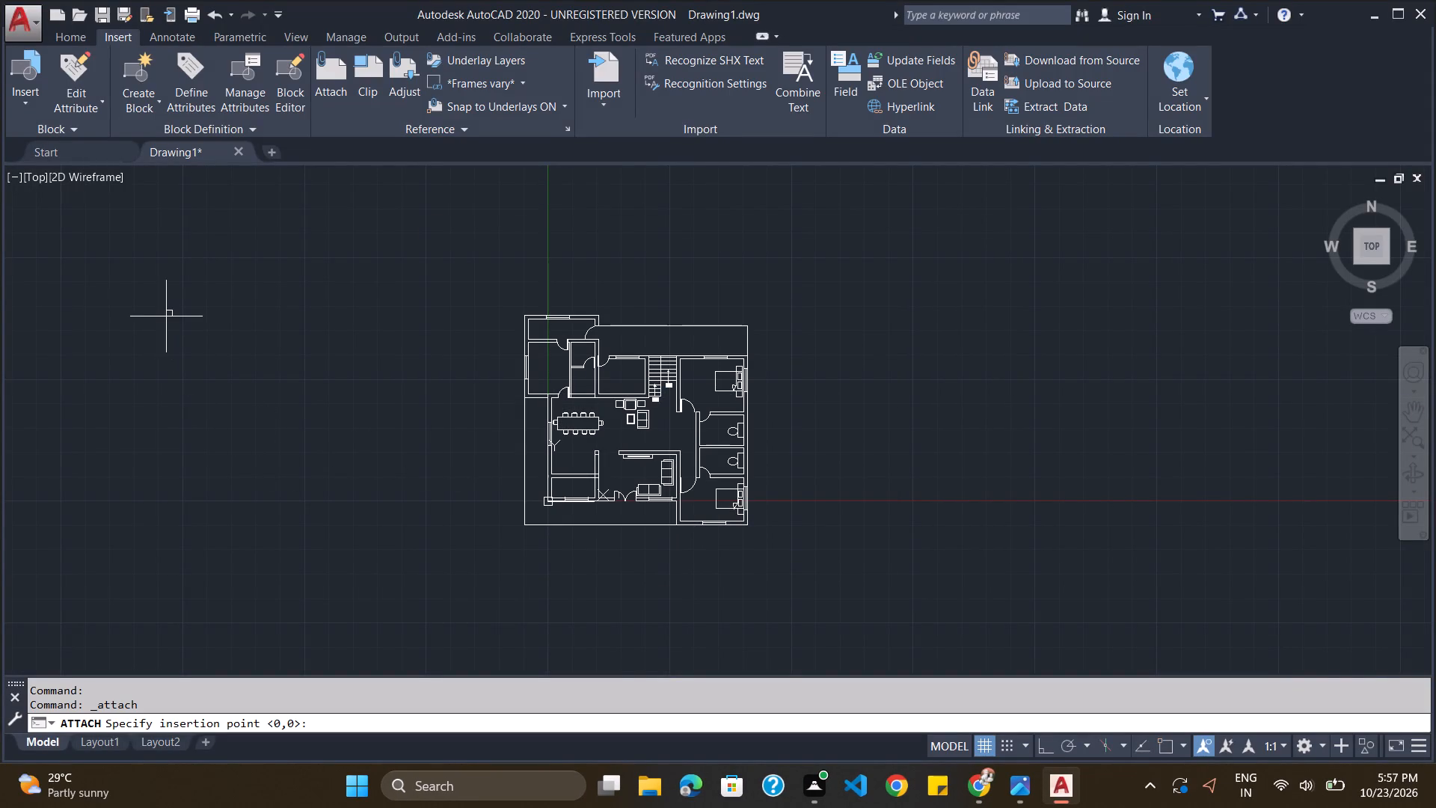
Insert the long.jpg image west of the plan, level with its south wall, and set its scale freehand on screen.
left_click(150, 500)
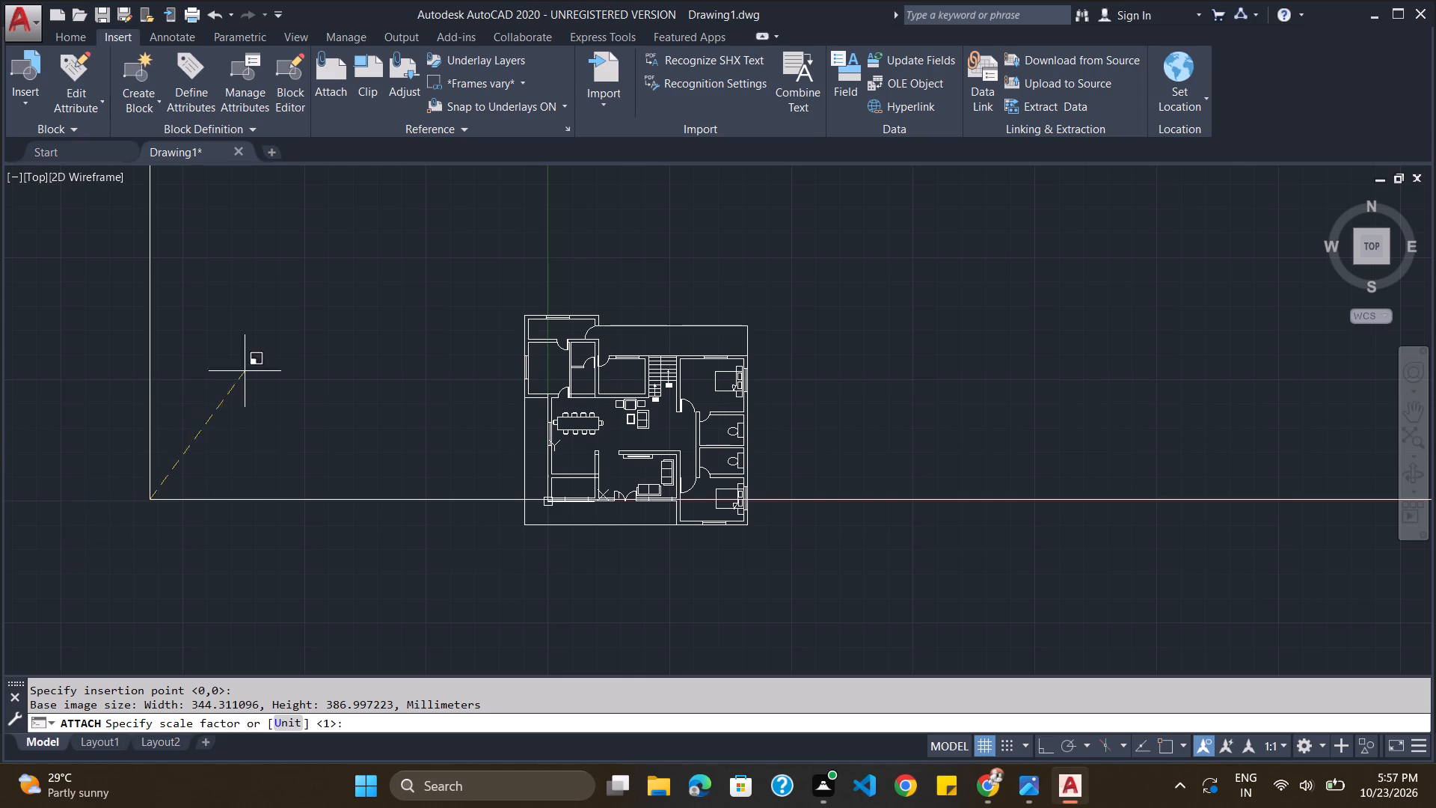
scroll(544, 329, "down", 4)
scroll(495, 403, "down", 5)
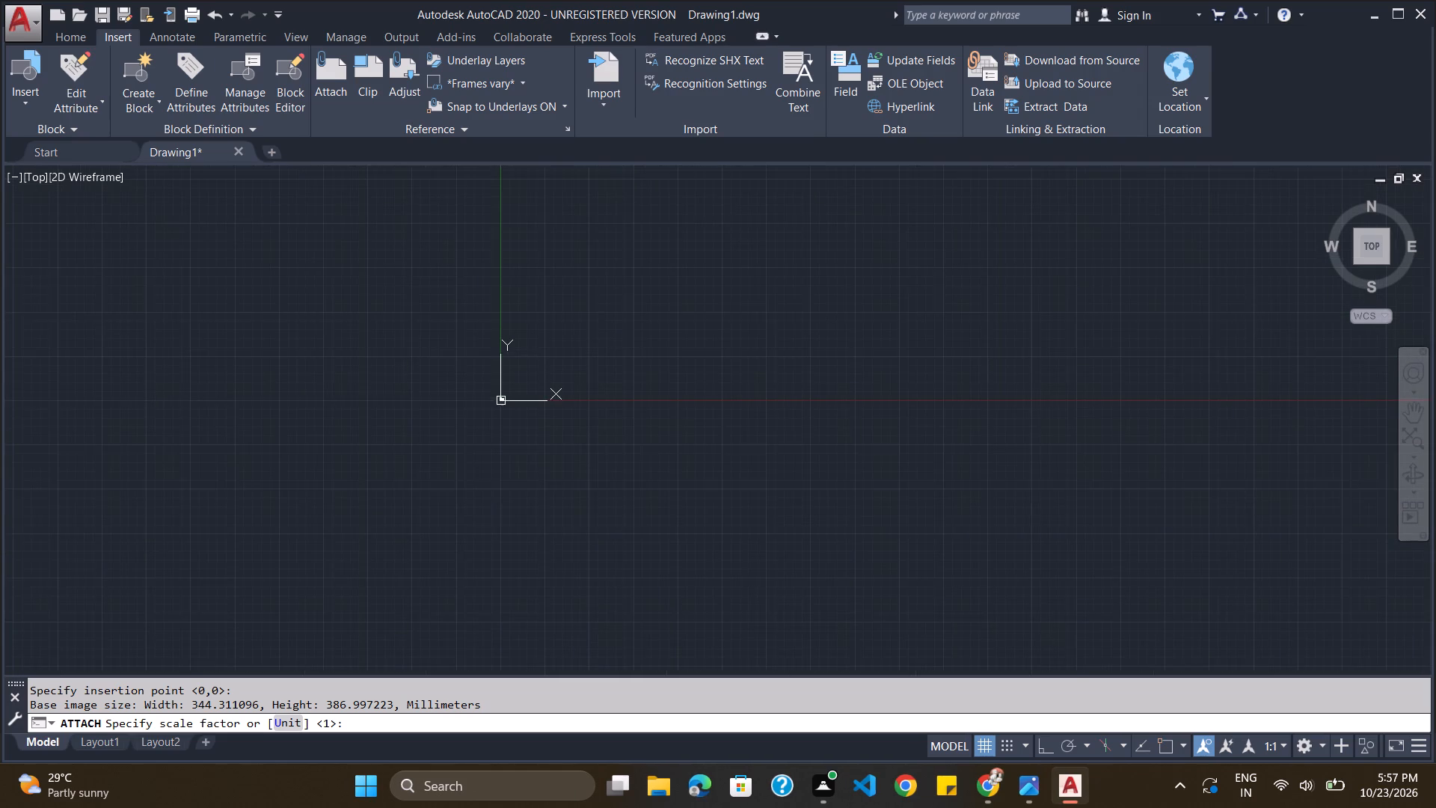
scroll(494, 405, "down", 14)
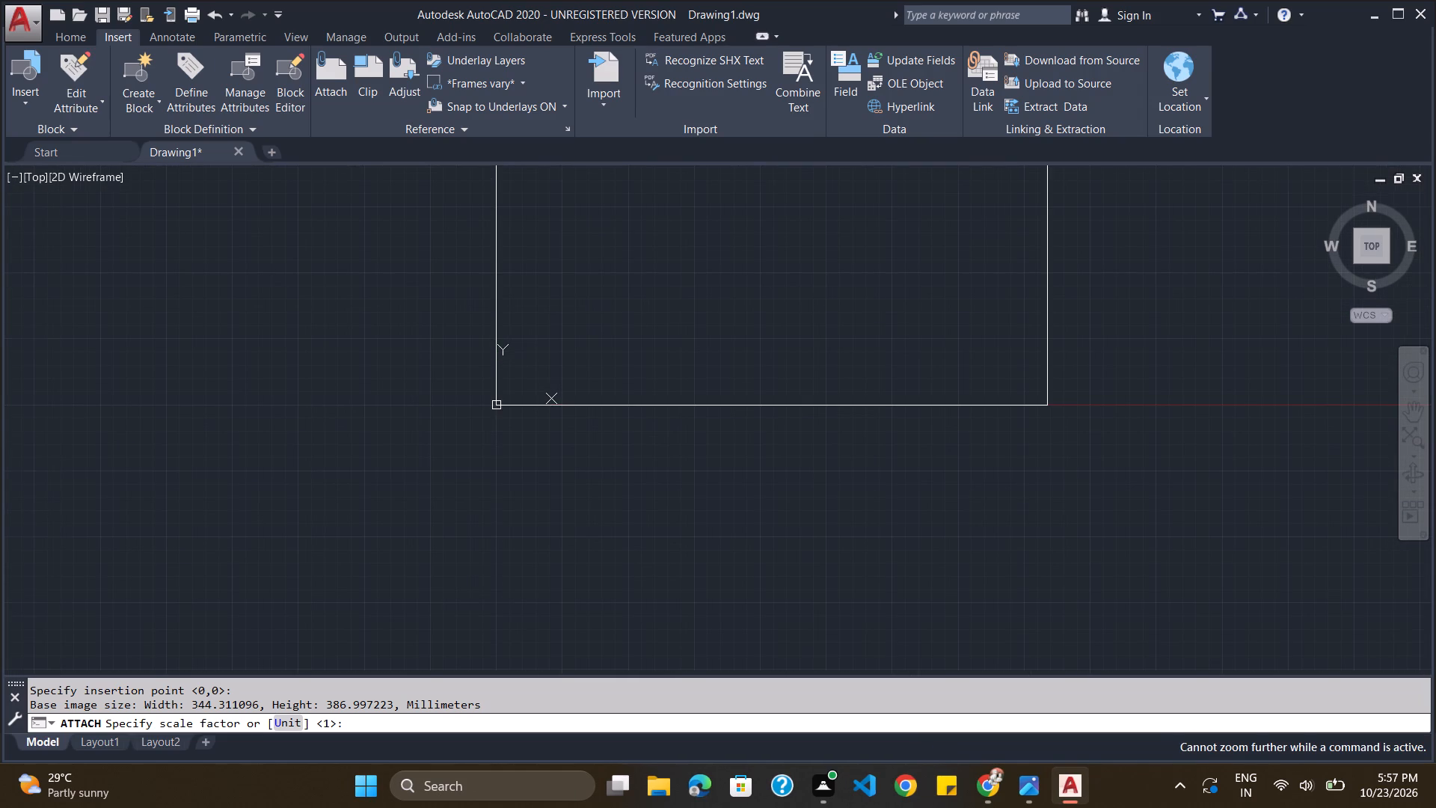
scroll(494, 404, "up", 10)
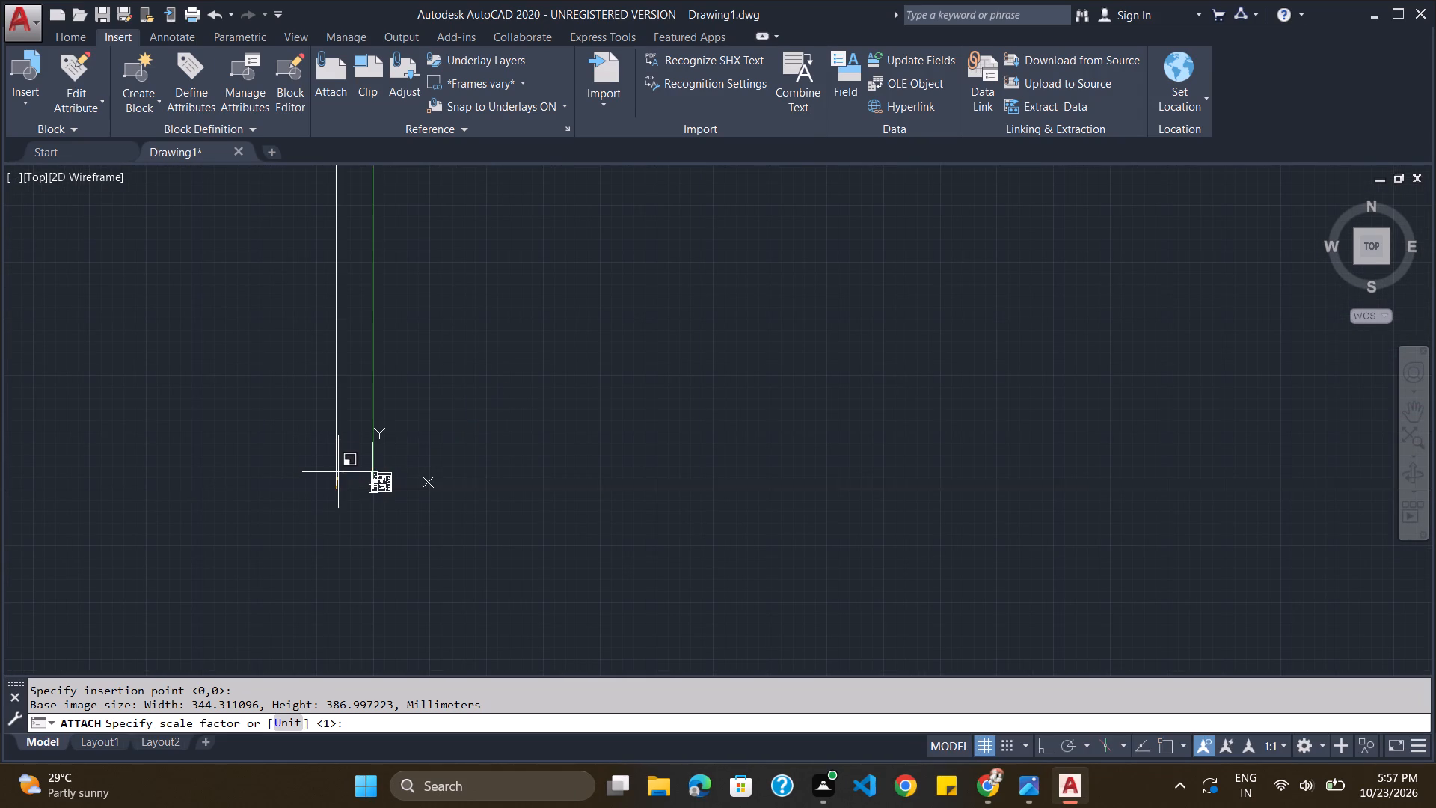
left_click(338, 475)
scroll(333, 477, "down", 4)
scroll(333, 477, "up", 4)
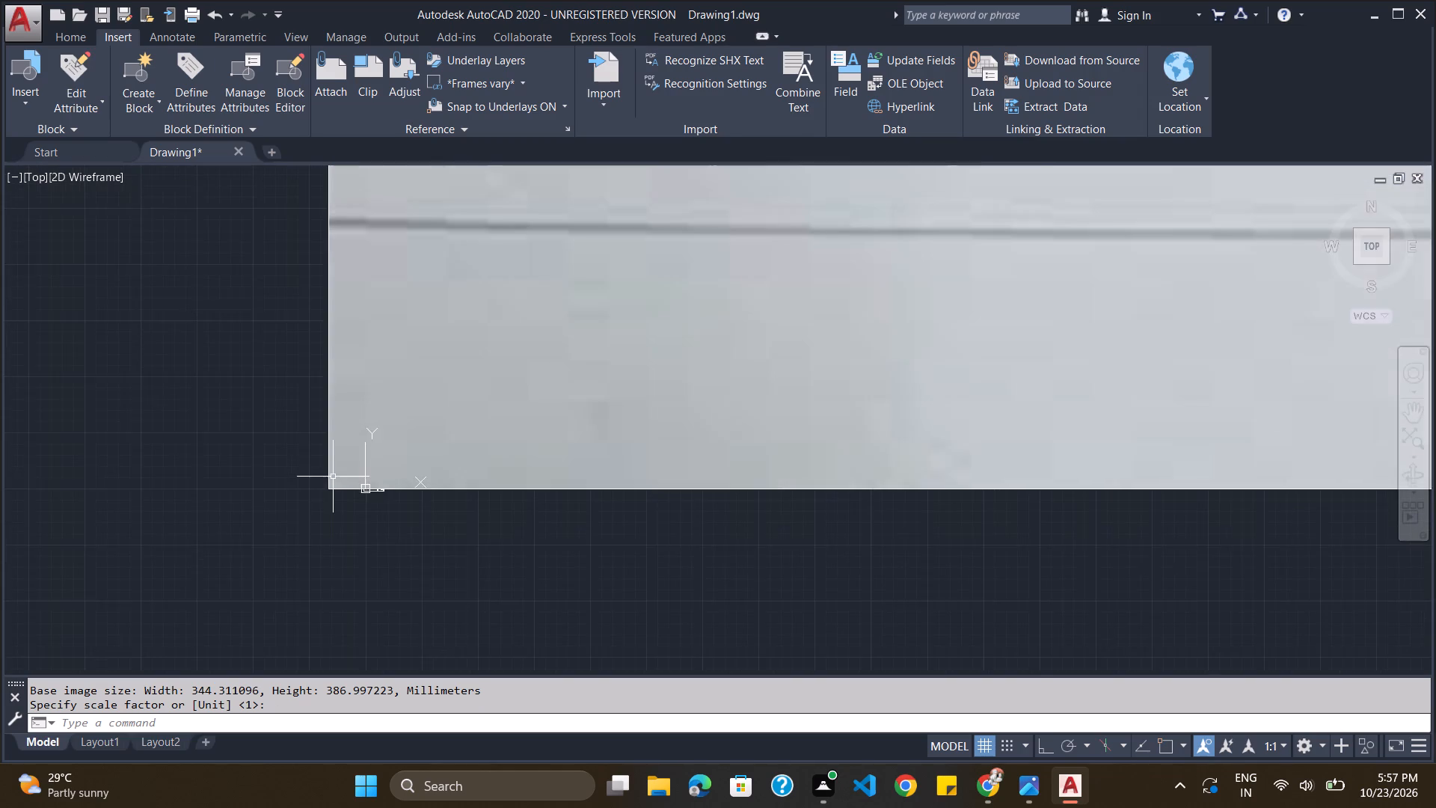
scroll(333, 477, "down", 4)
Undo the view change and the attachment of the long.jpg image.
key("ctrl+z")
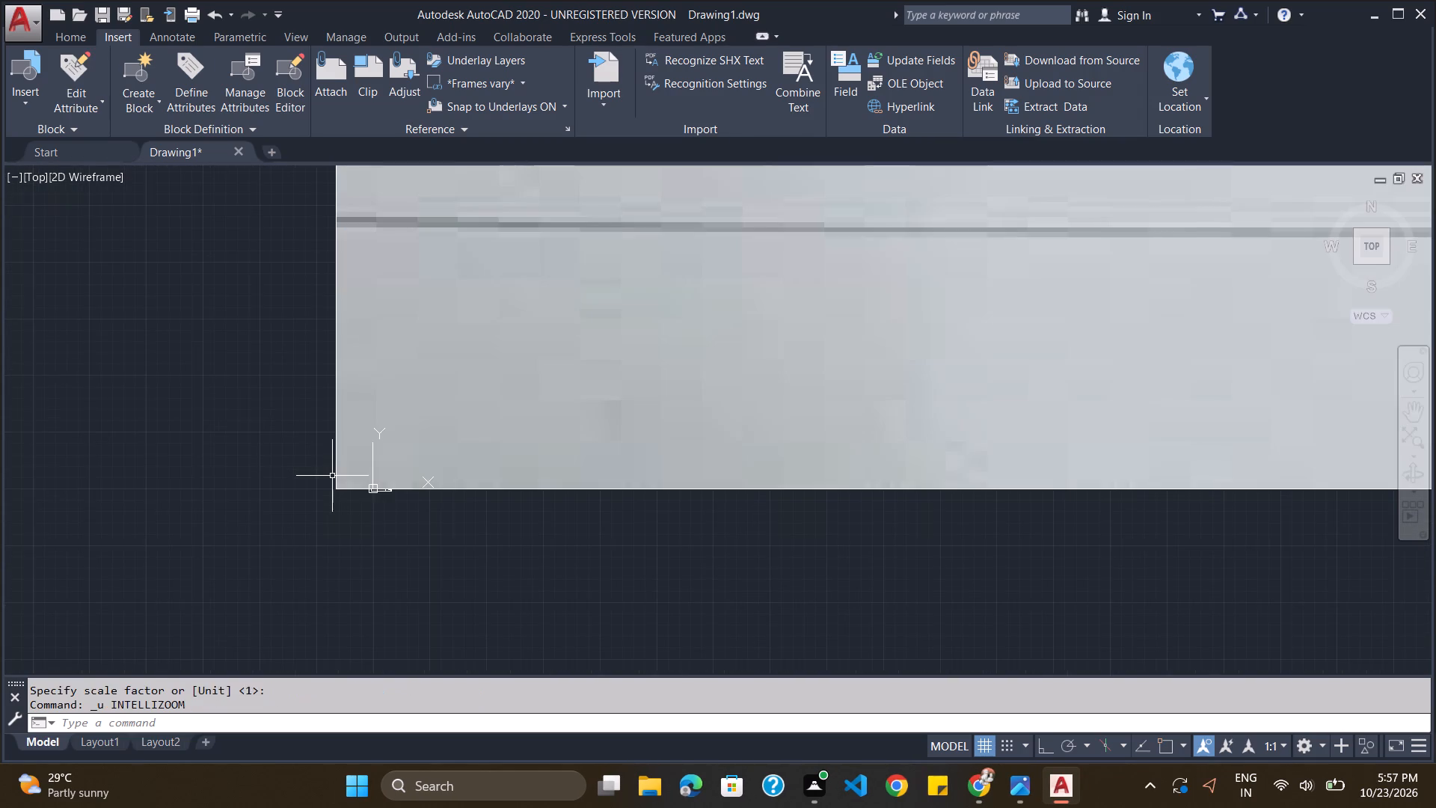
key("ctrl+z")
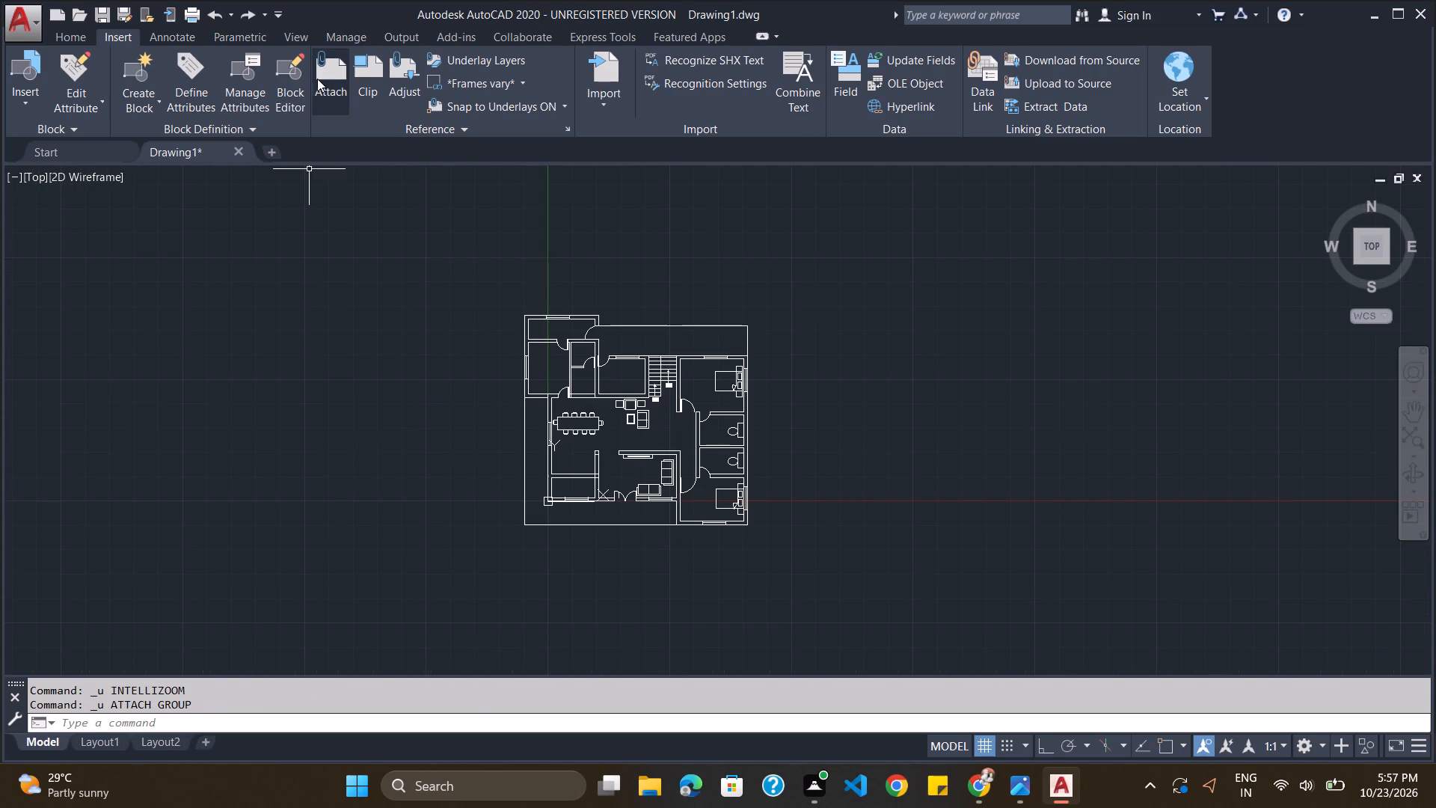
Attach long.jpg from Downloads with a relative path, inserted northwest of the plan and scaled freehand on screen.
left_click(319, 85)
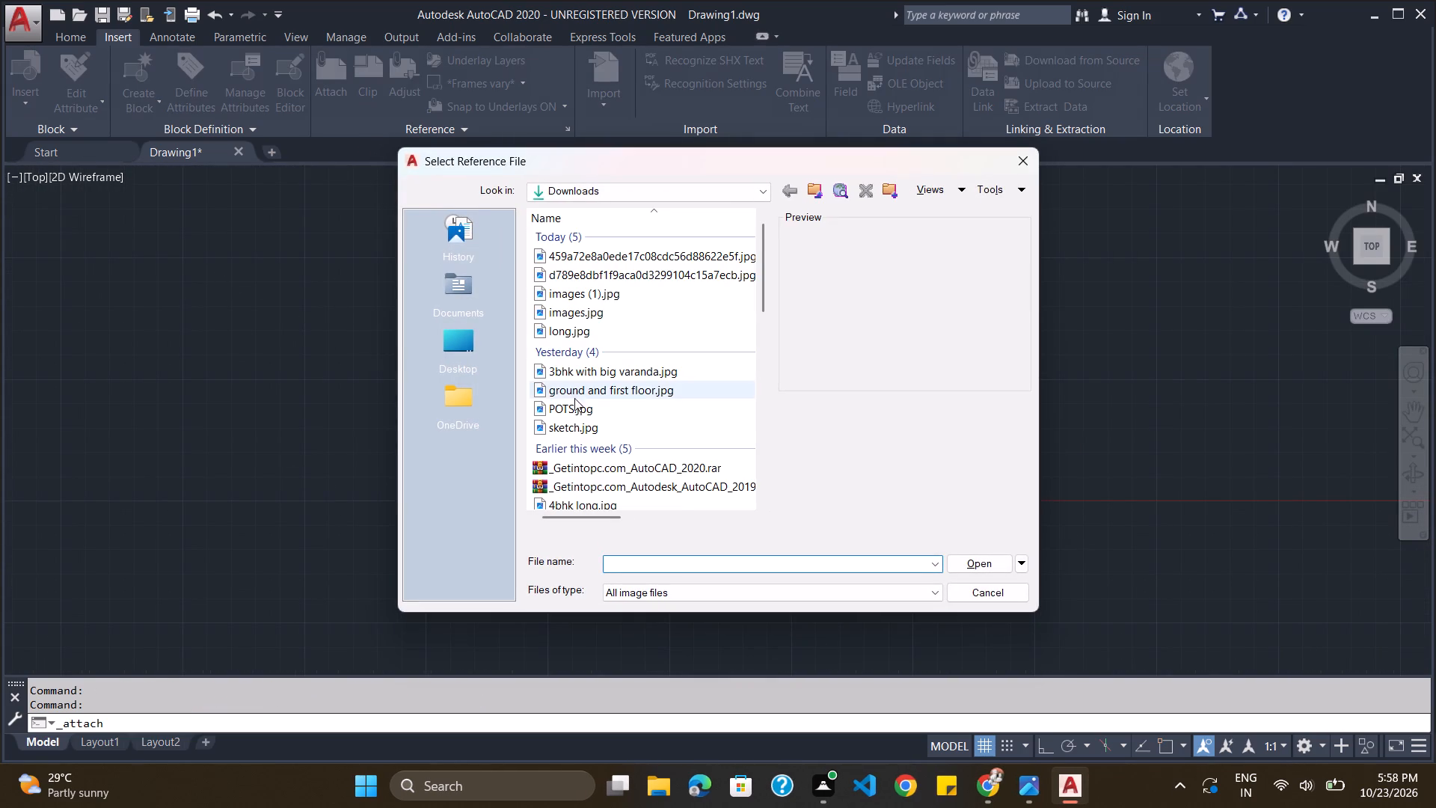
double_click(574, 328)
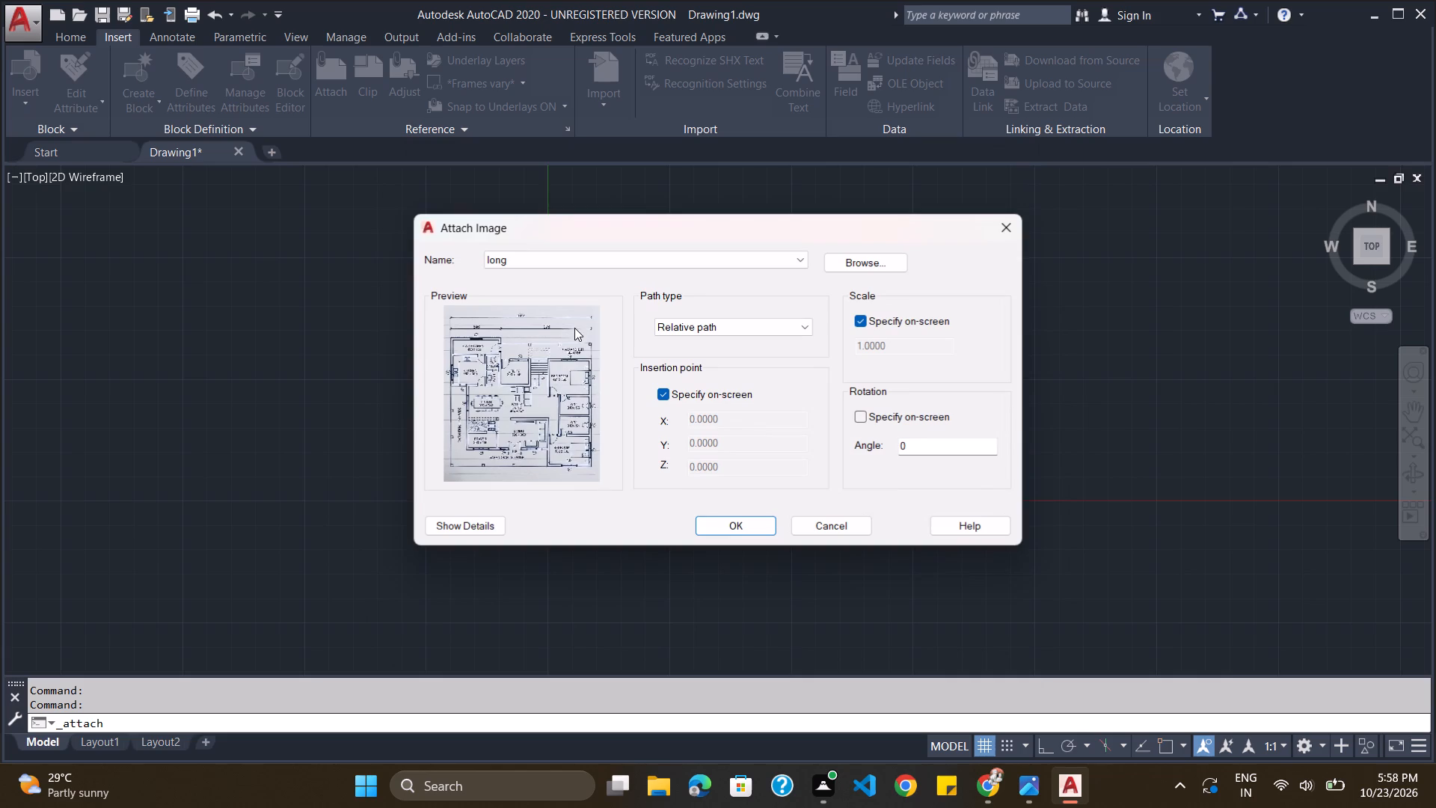
left_click(736, 325)
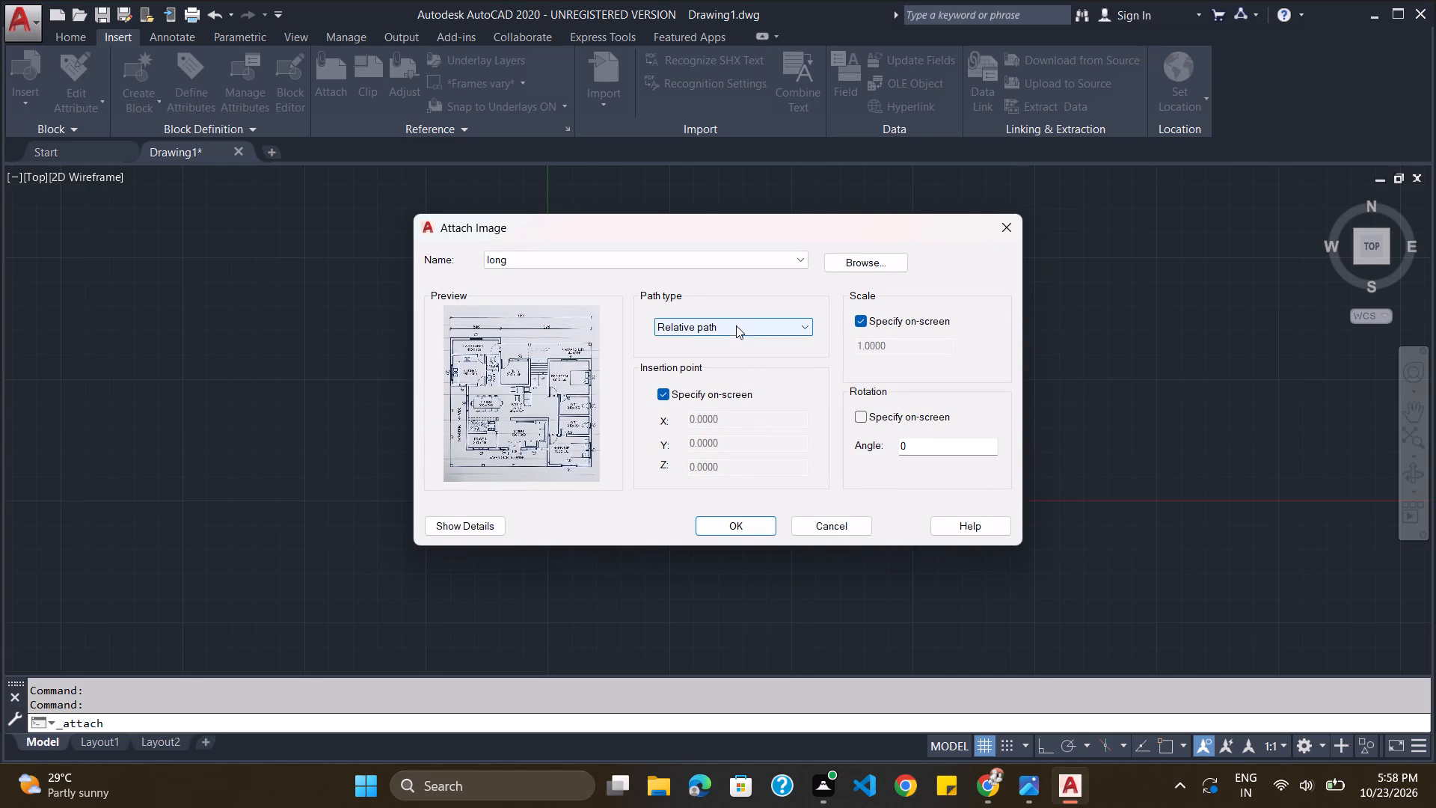
left_click(736, 325)
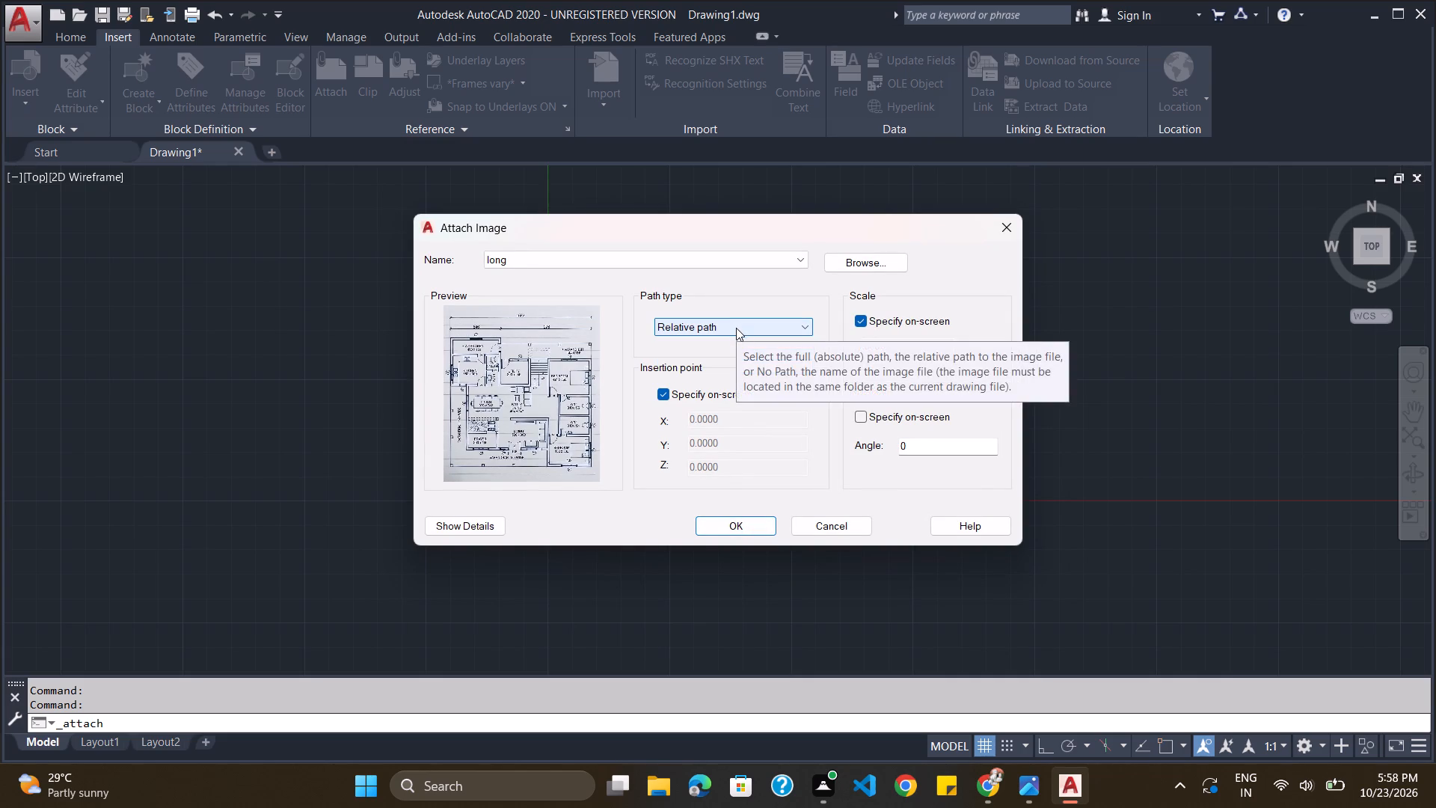
left_click(708, 522)
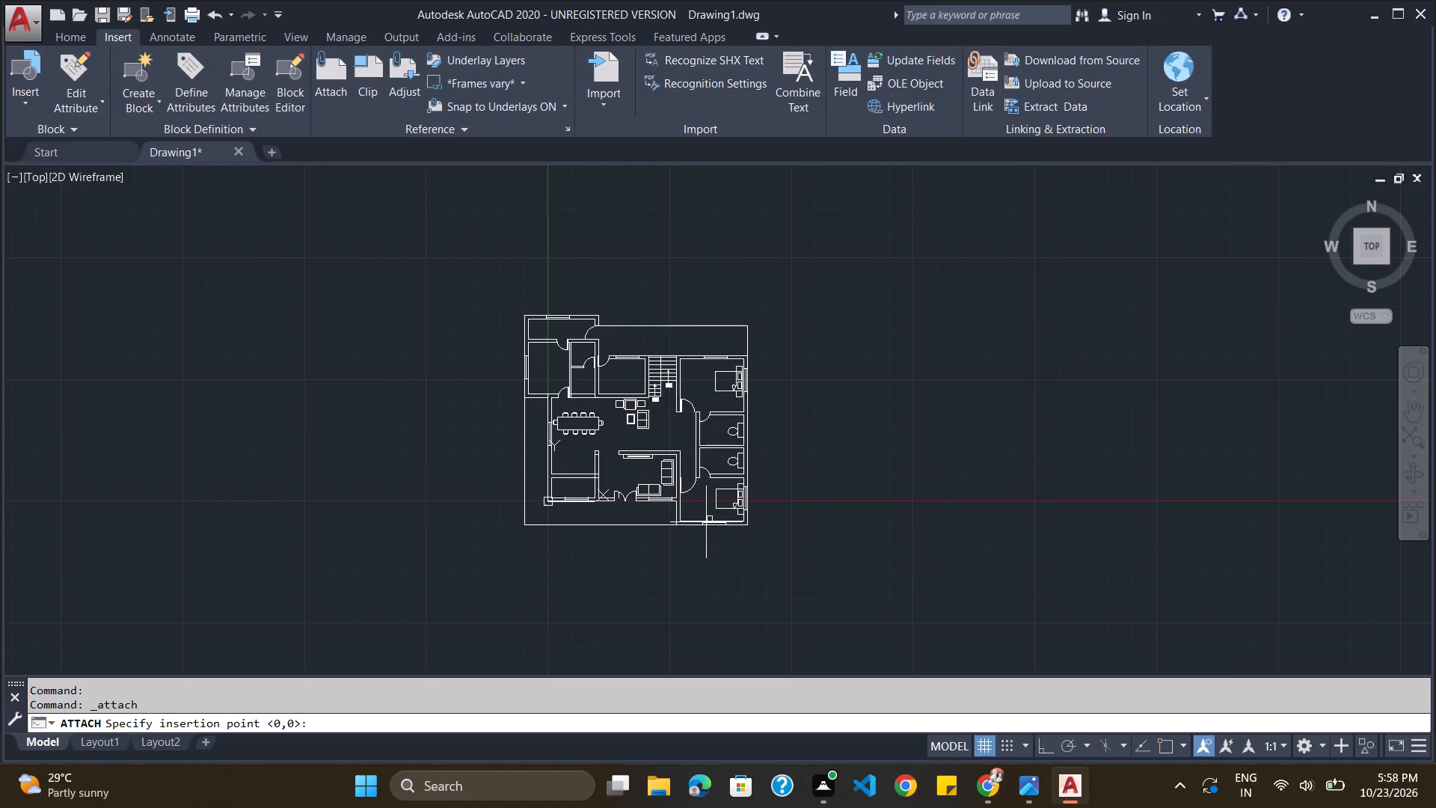
left_click(79, 289)
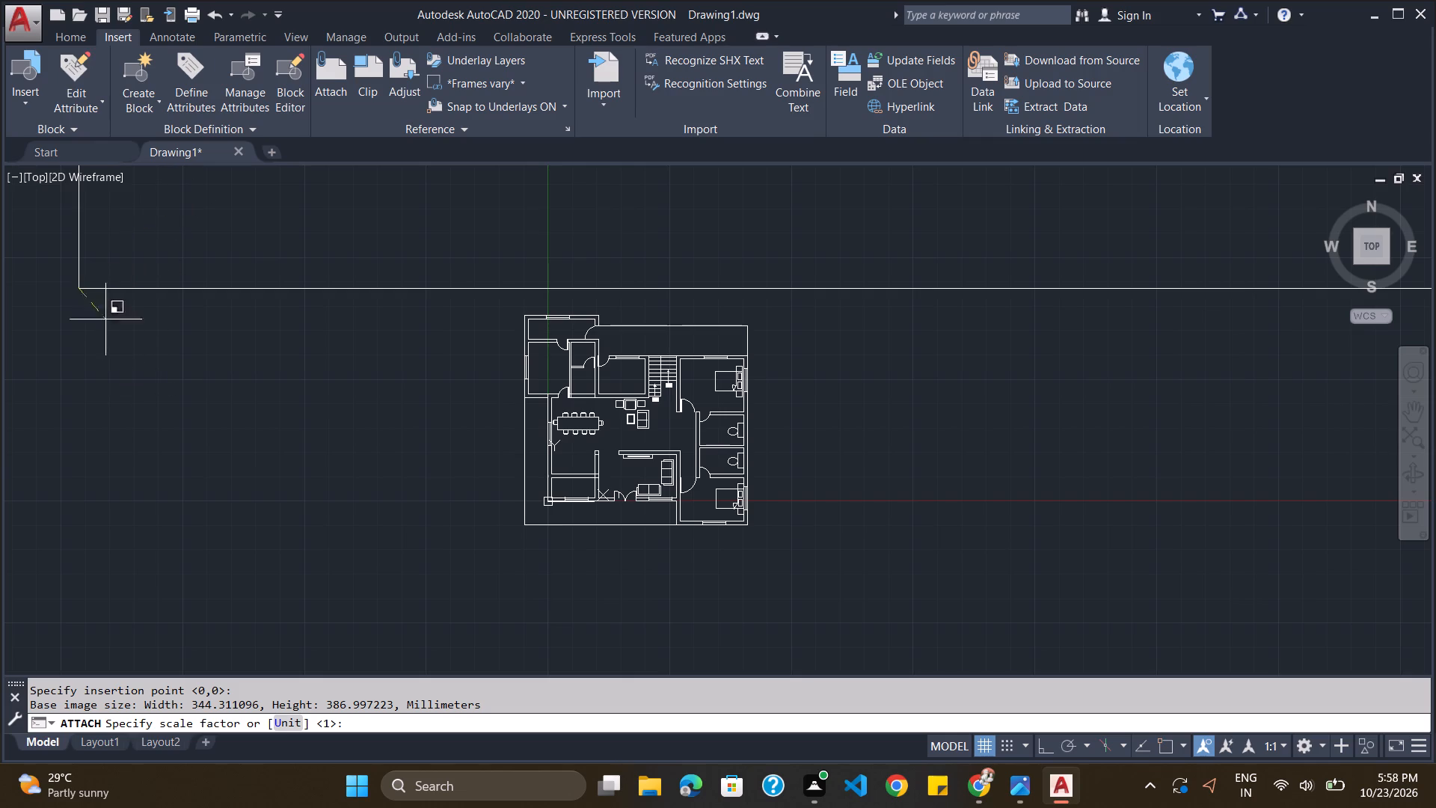
left_click(71, 385)
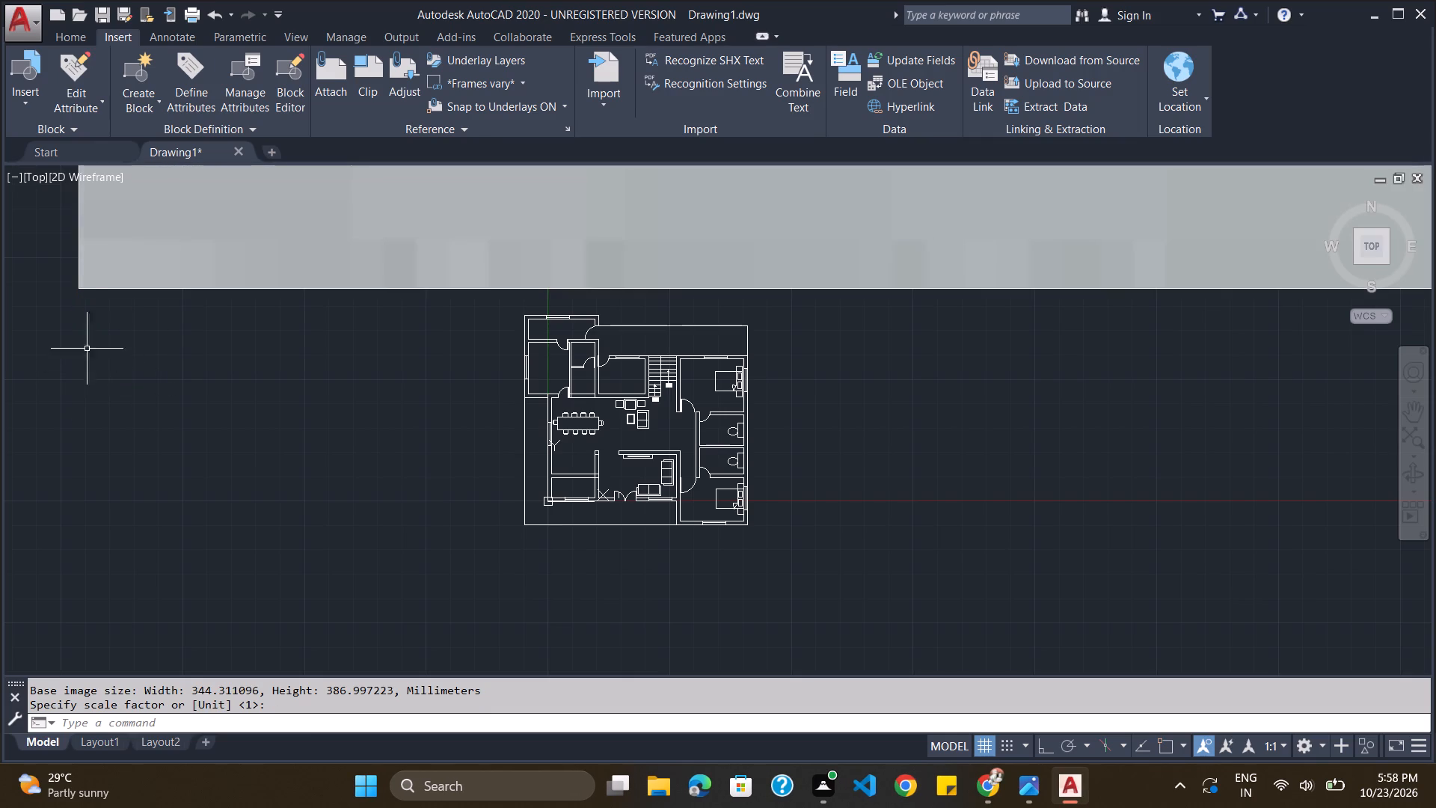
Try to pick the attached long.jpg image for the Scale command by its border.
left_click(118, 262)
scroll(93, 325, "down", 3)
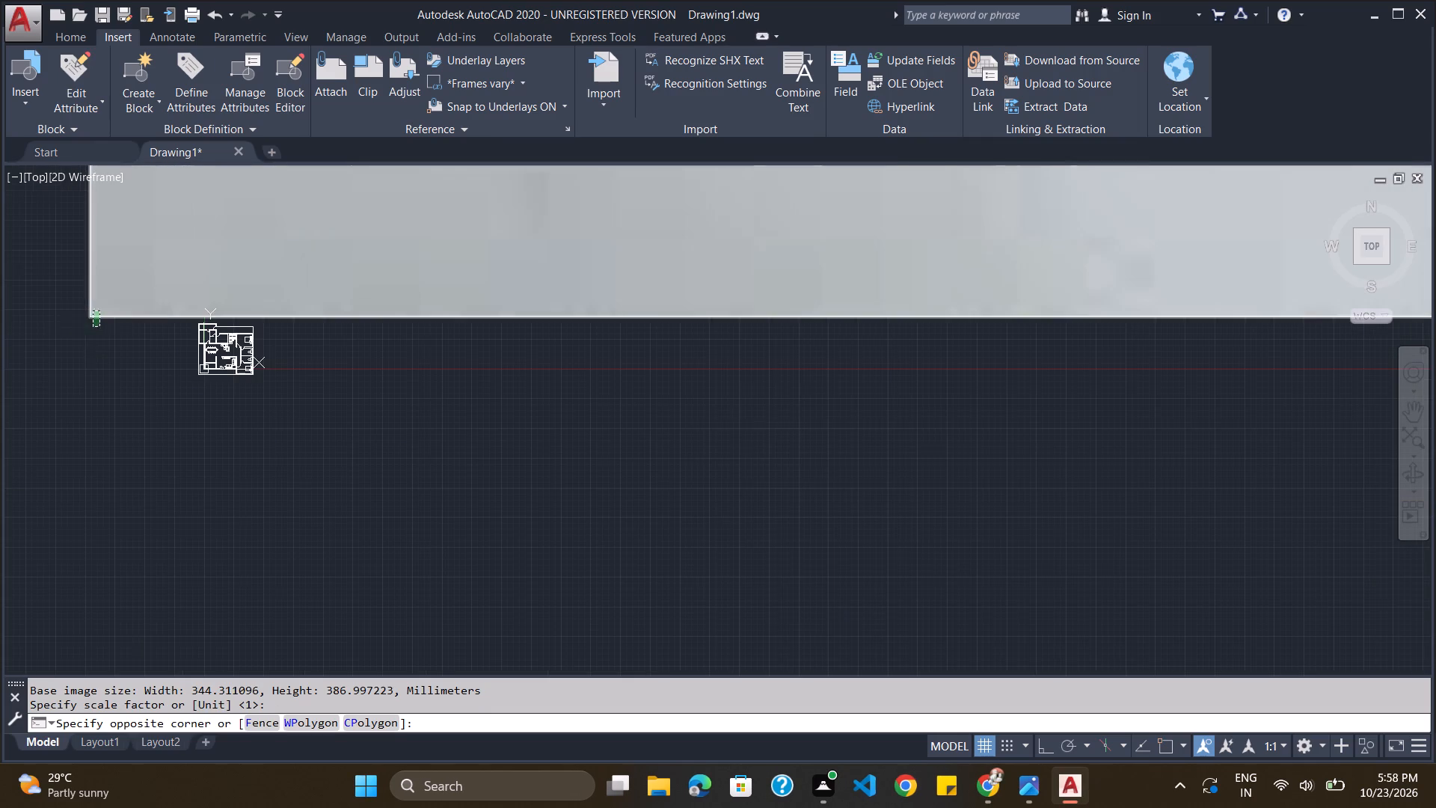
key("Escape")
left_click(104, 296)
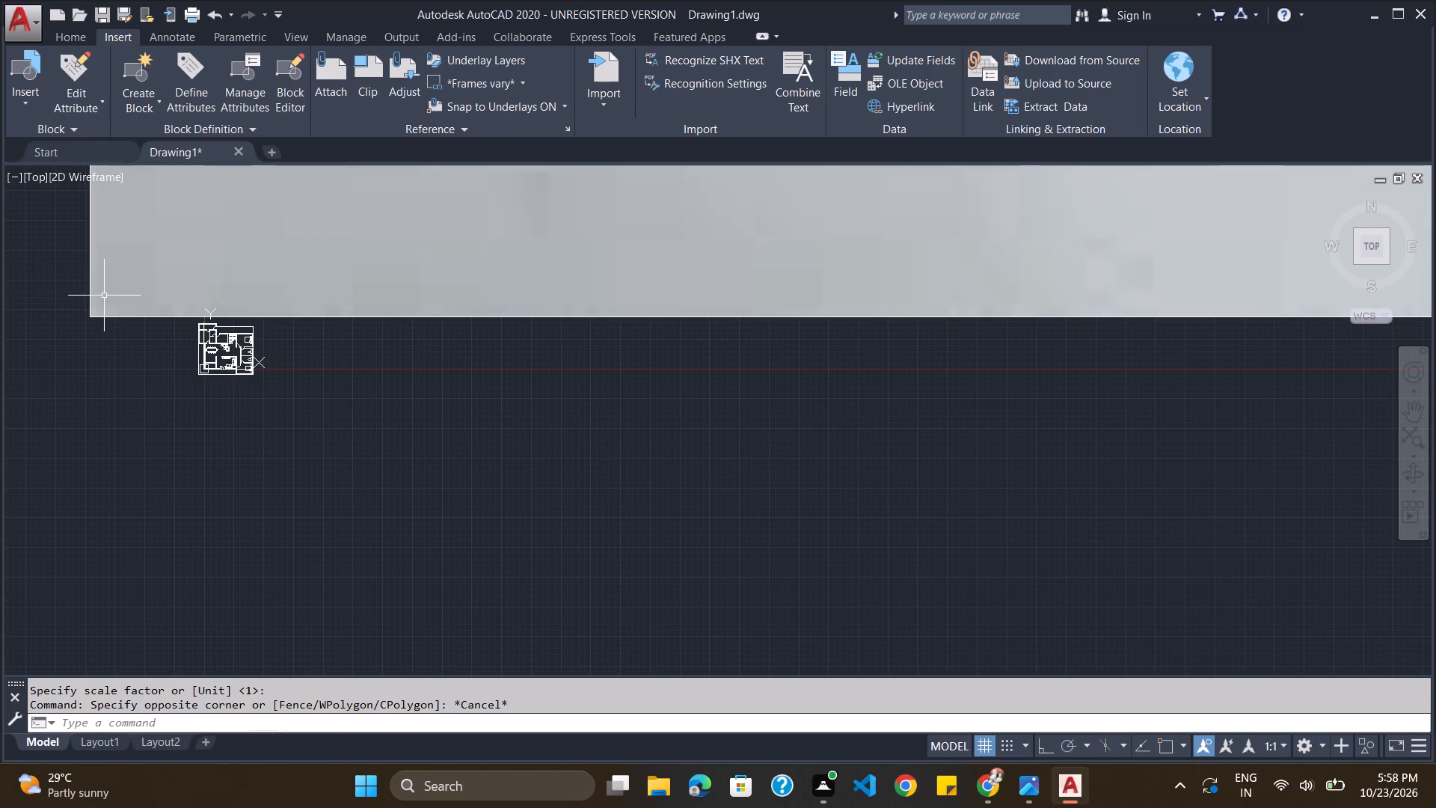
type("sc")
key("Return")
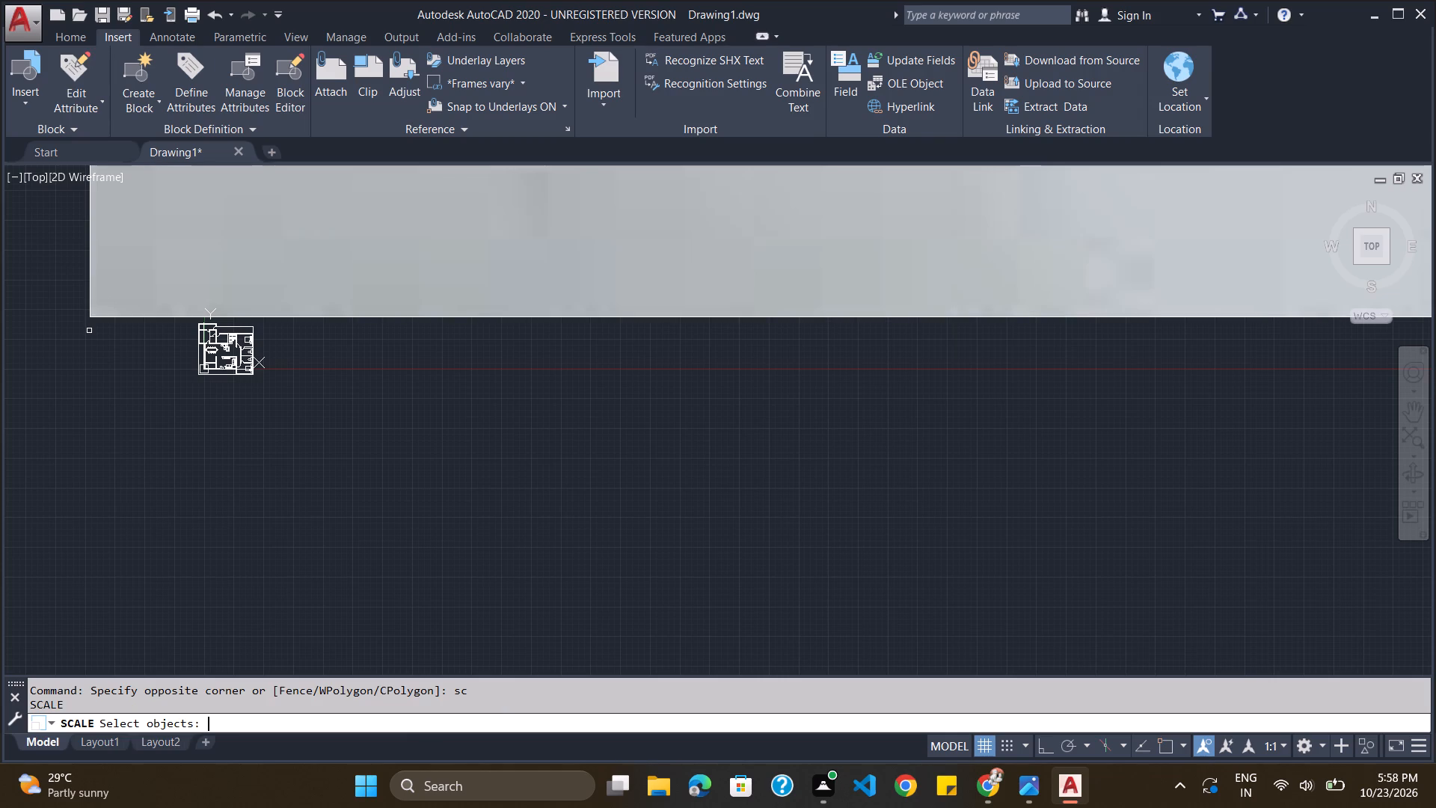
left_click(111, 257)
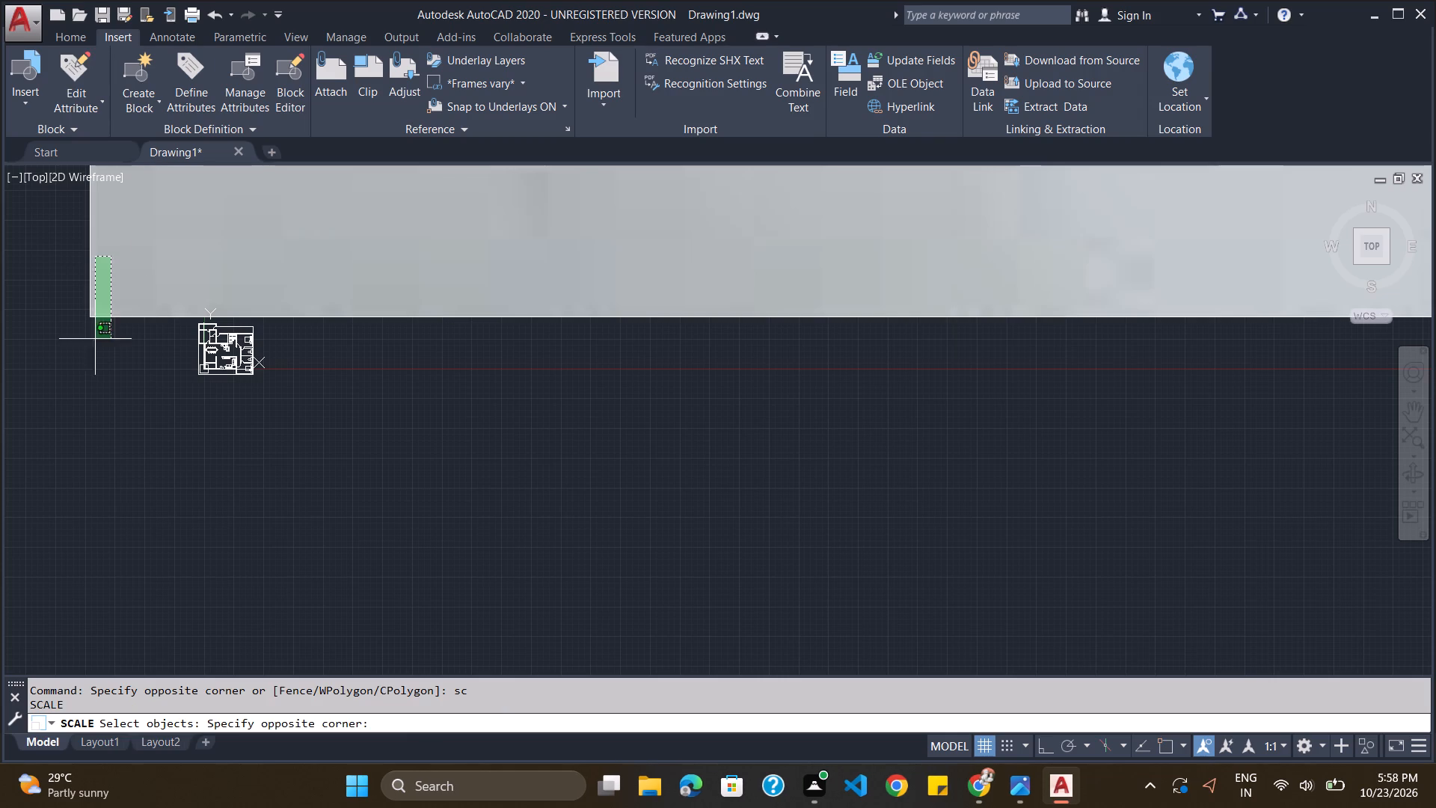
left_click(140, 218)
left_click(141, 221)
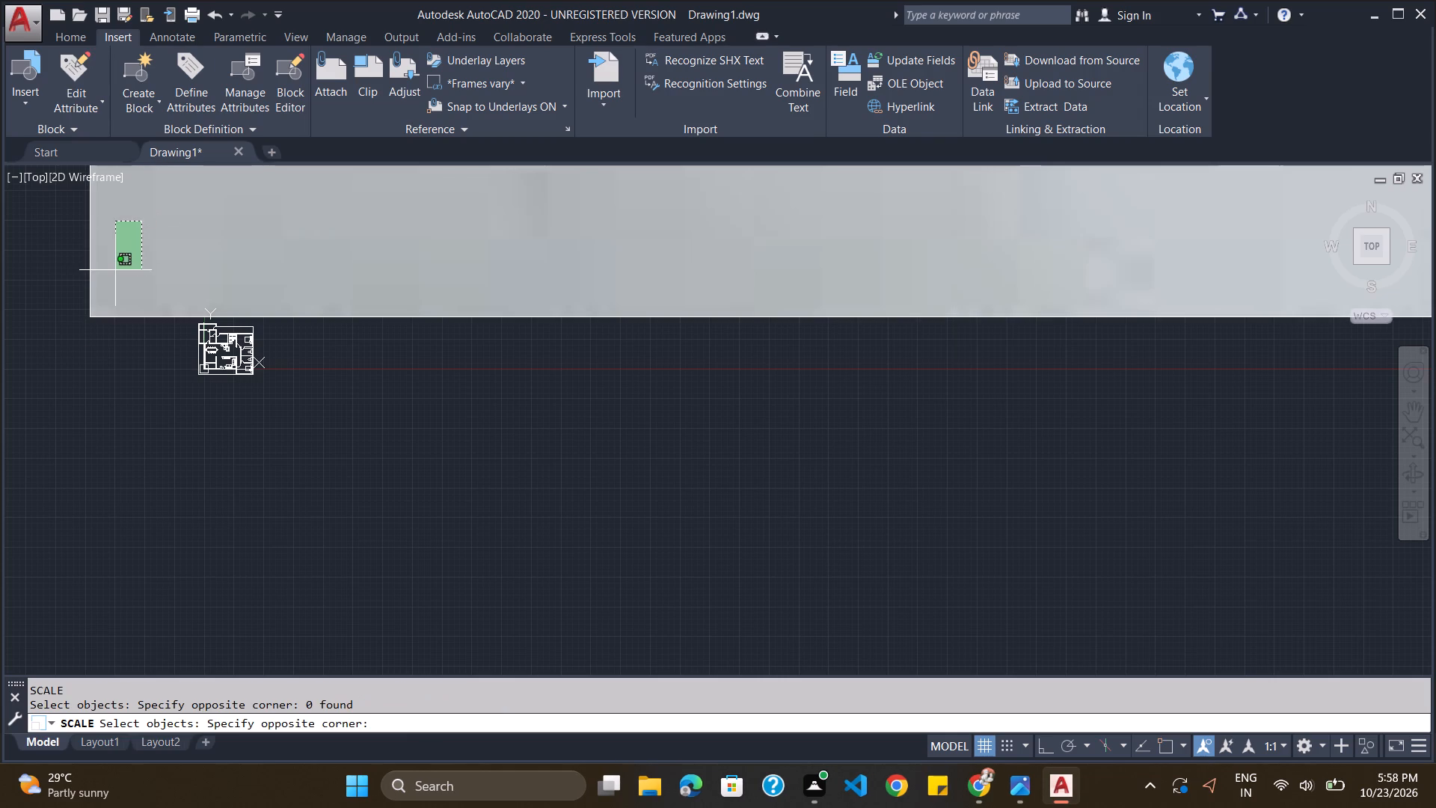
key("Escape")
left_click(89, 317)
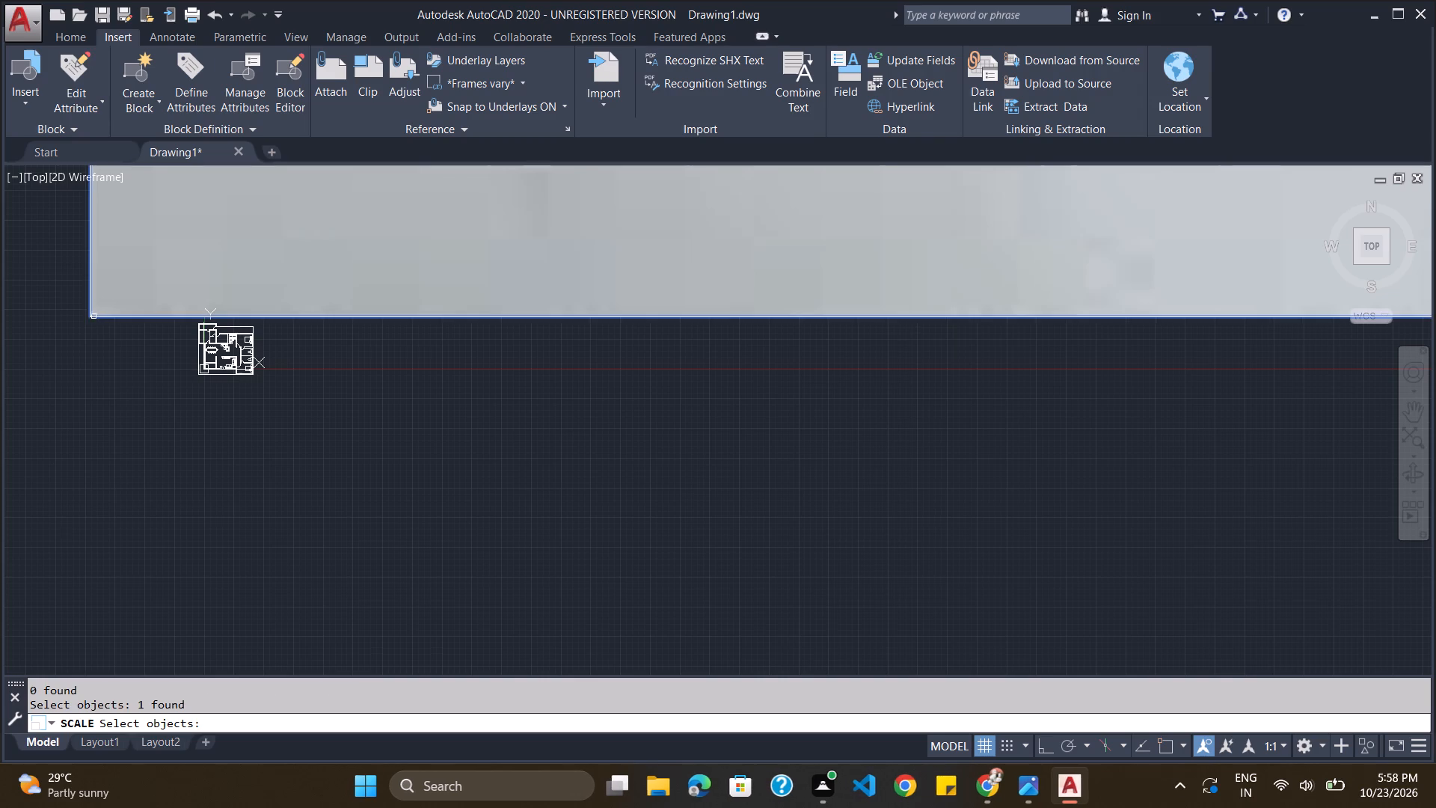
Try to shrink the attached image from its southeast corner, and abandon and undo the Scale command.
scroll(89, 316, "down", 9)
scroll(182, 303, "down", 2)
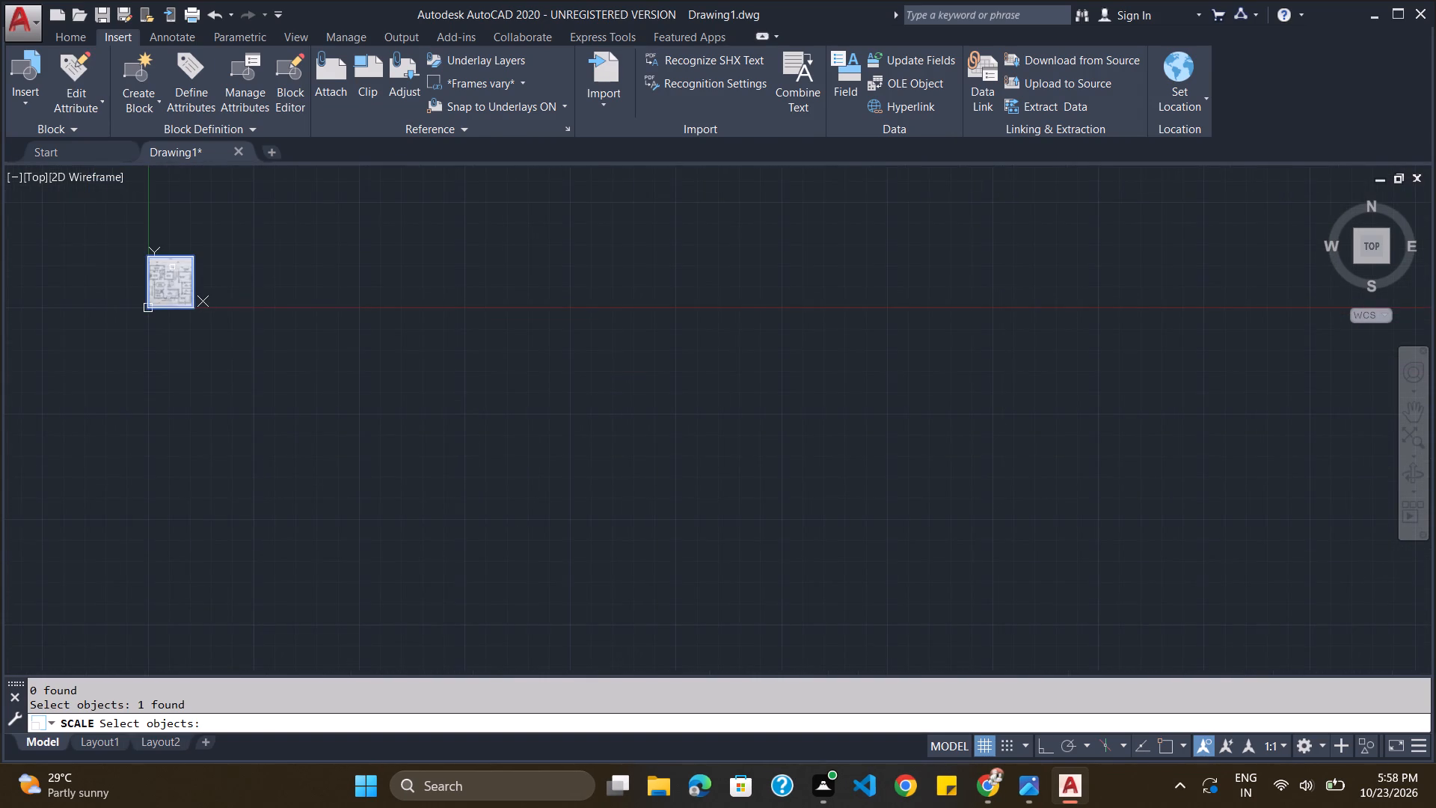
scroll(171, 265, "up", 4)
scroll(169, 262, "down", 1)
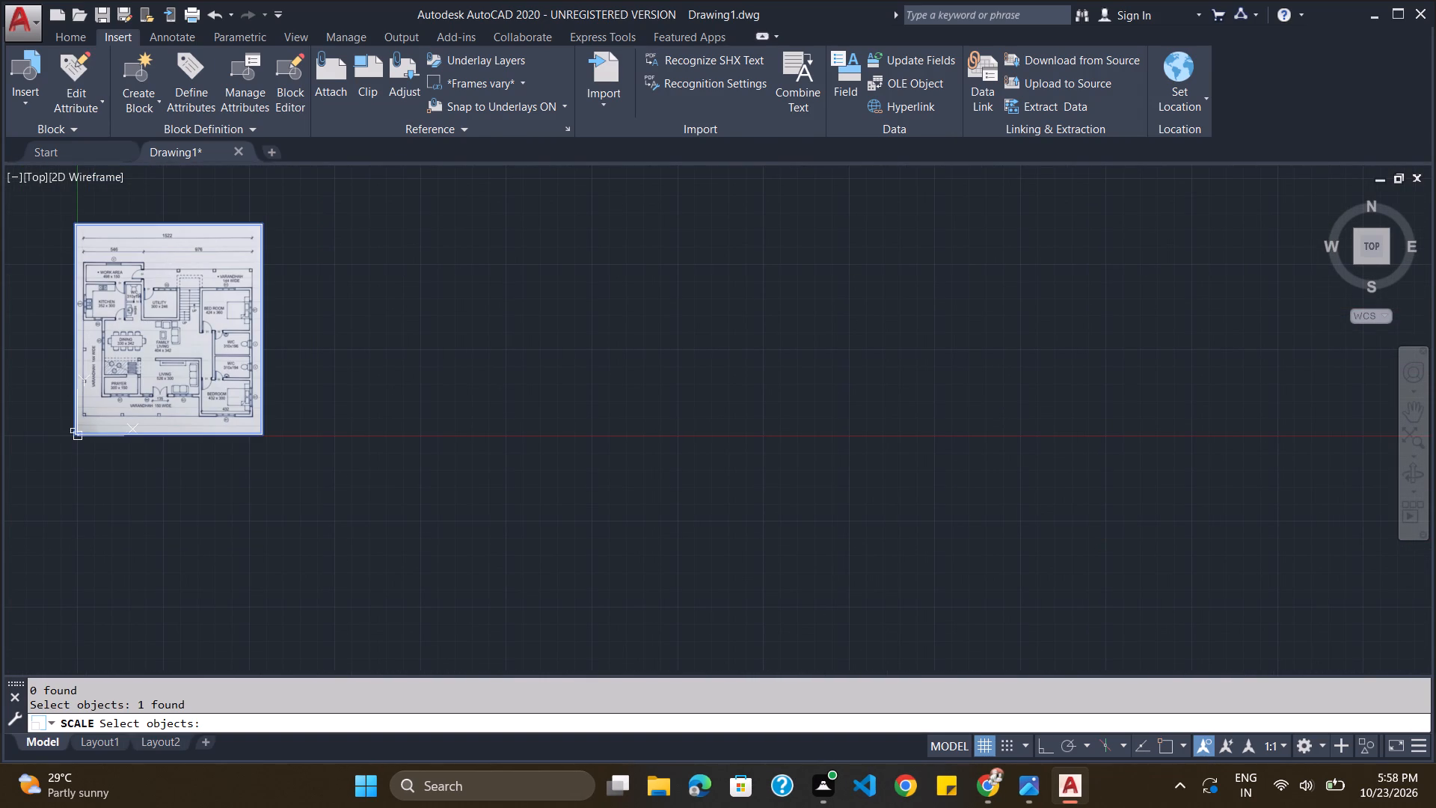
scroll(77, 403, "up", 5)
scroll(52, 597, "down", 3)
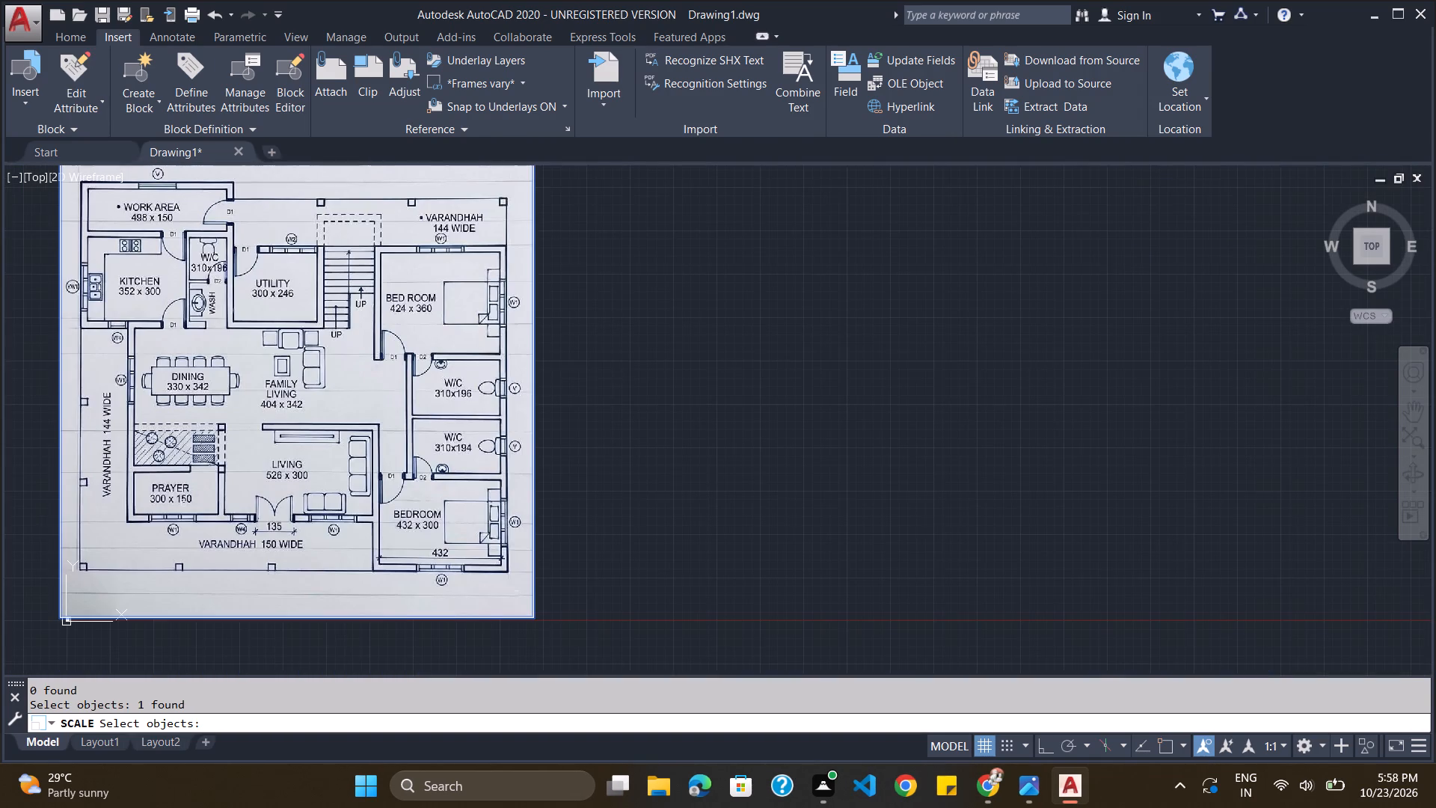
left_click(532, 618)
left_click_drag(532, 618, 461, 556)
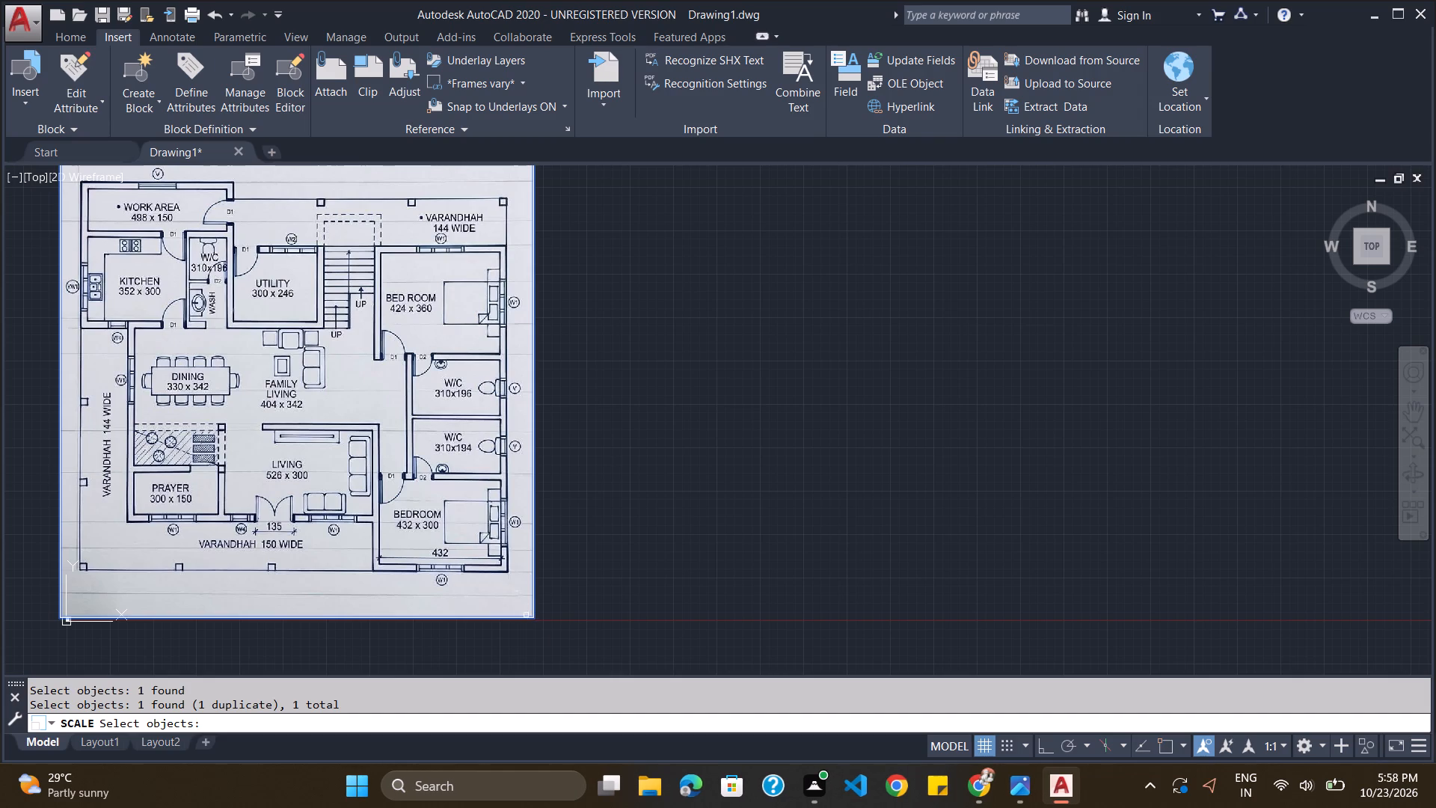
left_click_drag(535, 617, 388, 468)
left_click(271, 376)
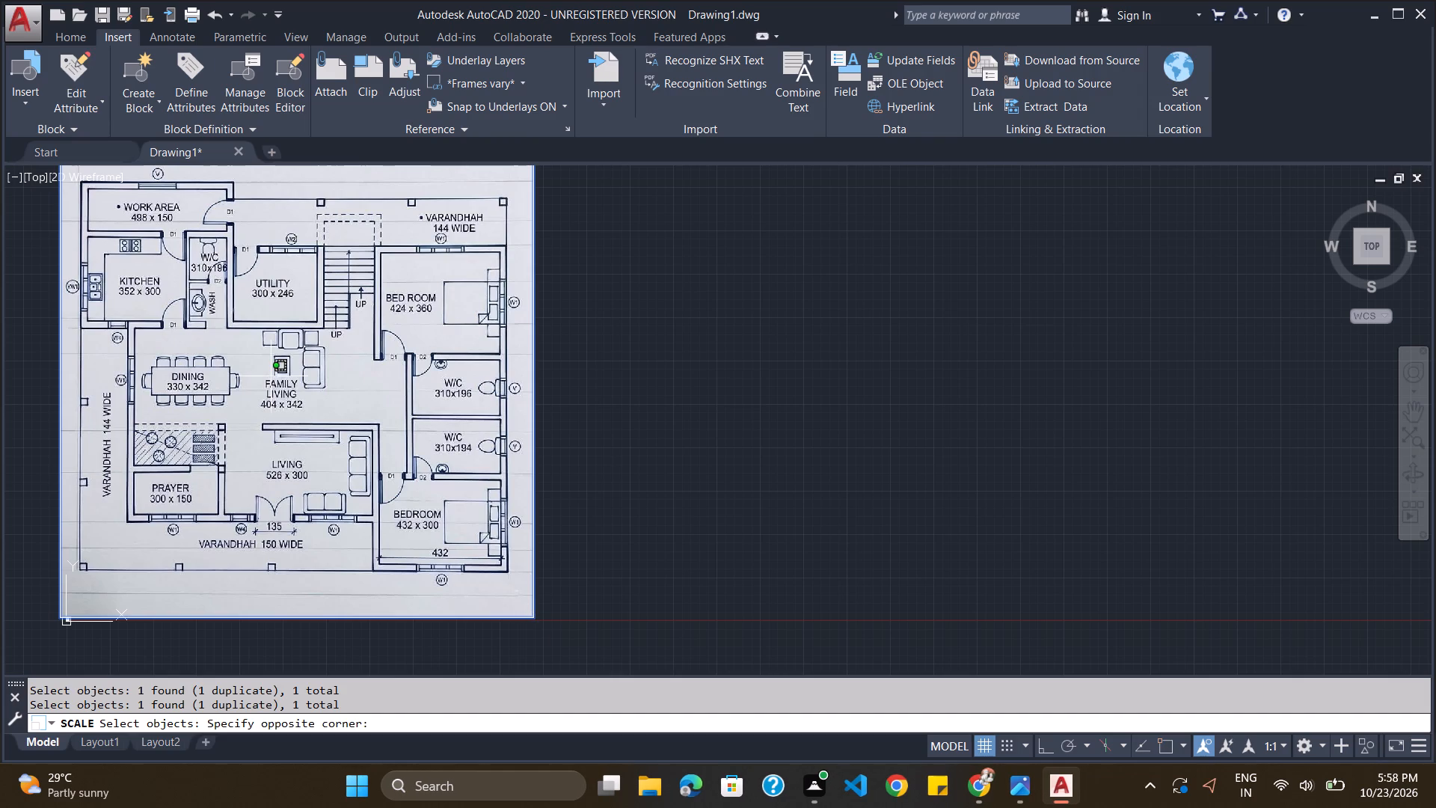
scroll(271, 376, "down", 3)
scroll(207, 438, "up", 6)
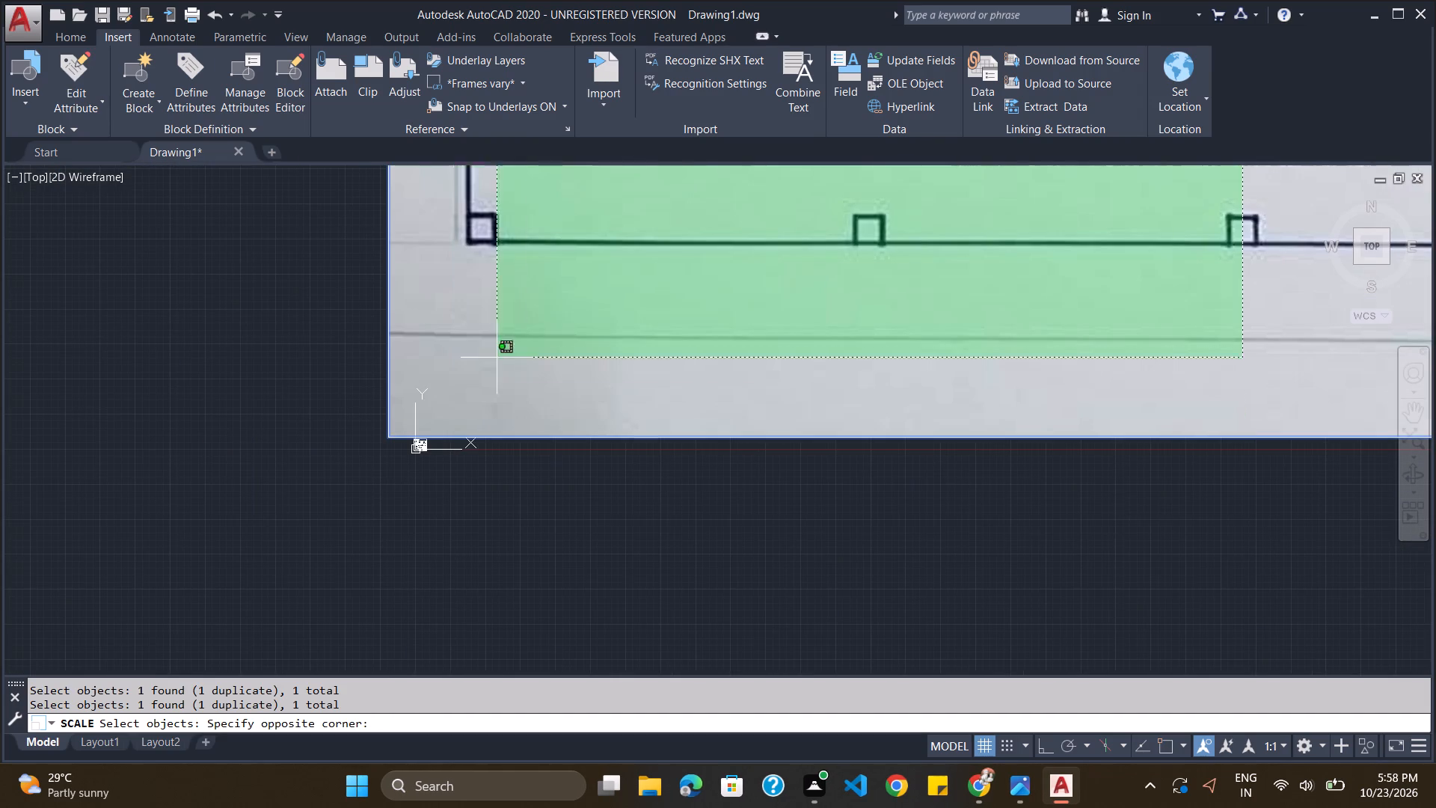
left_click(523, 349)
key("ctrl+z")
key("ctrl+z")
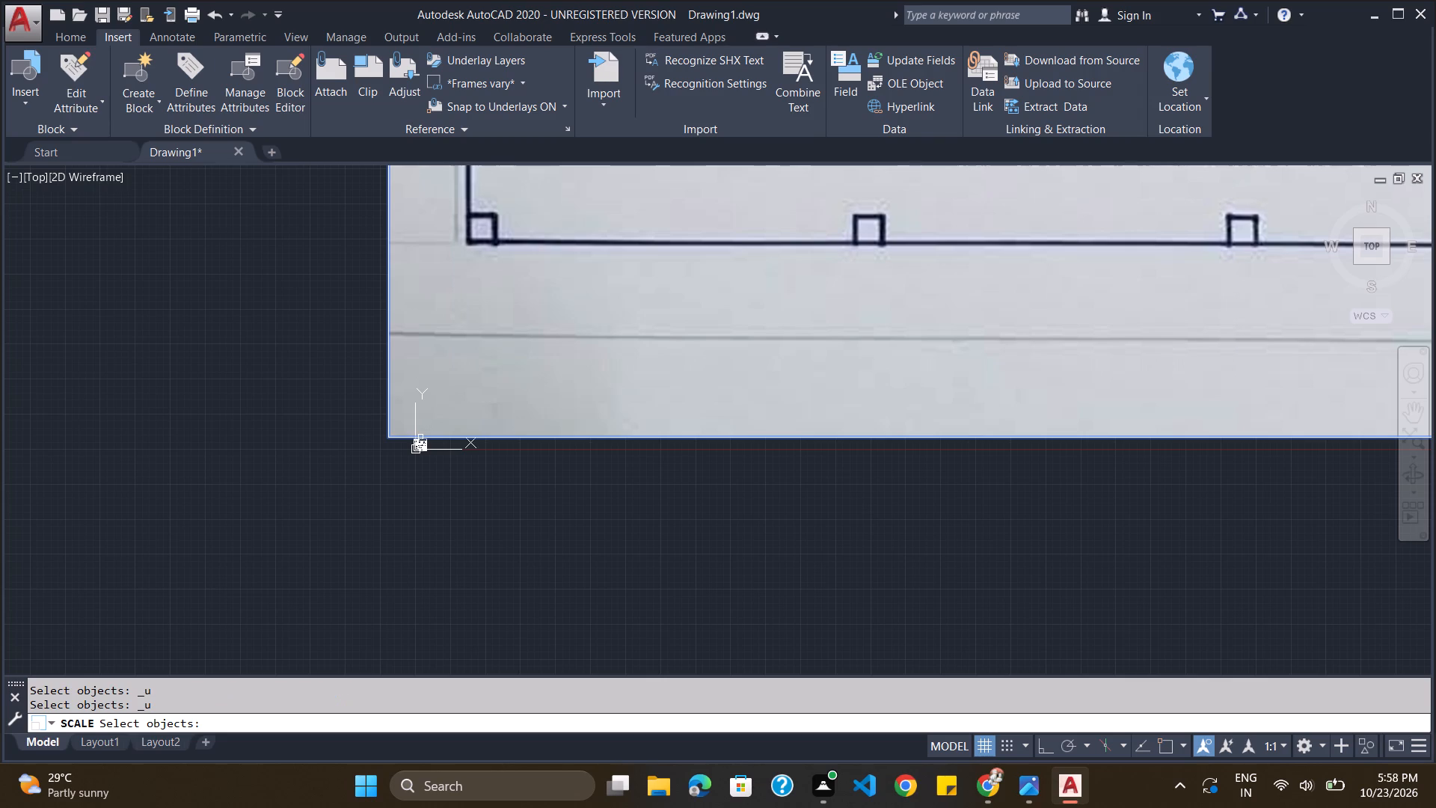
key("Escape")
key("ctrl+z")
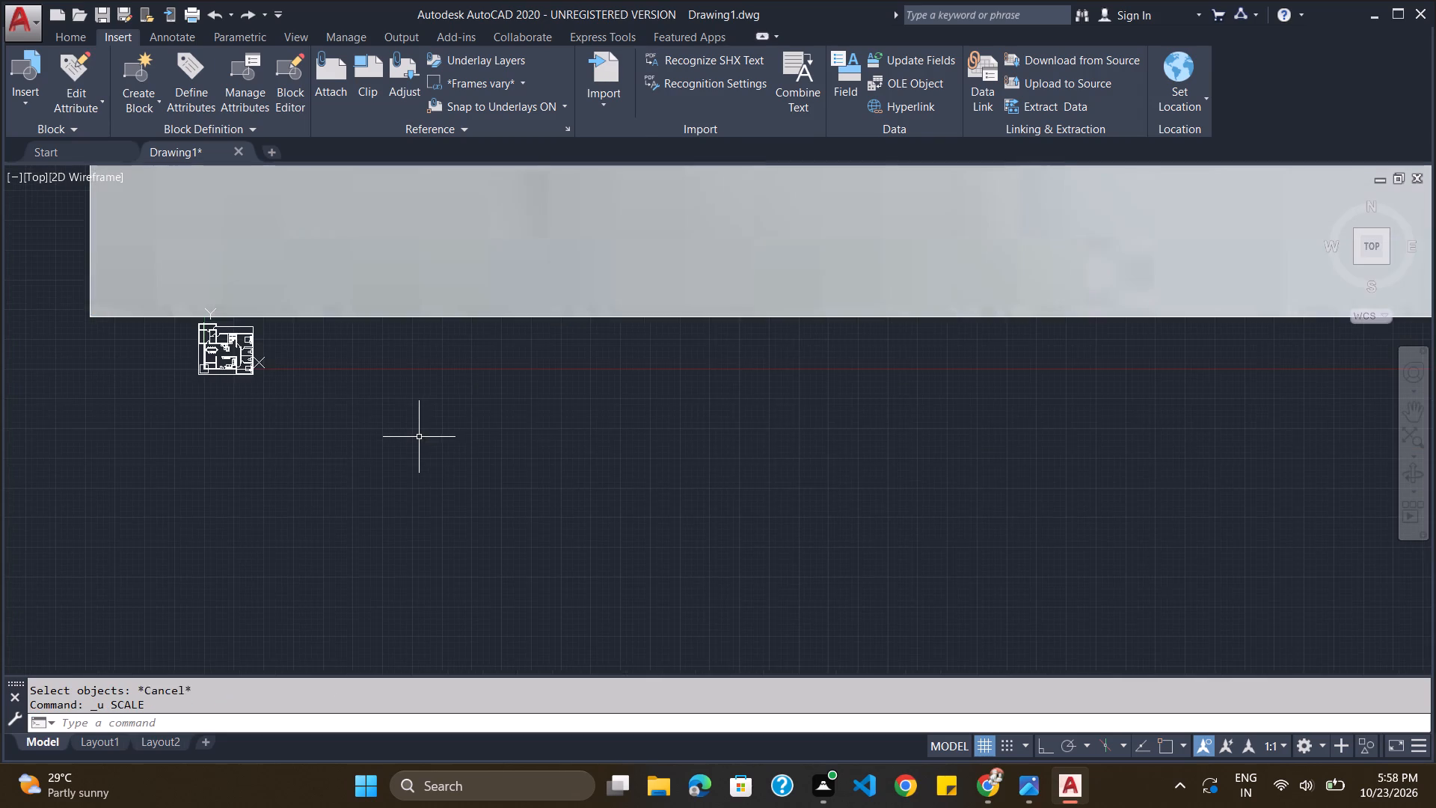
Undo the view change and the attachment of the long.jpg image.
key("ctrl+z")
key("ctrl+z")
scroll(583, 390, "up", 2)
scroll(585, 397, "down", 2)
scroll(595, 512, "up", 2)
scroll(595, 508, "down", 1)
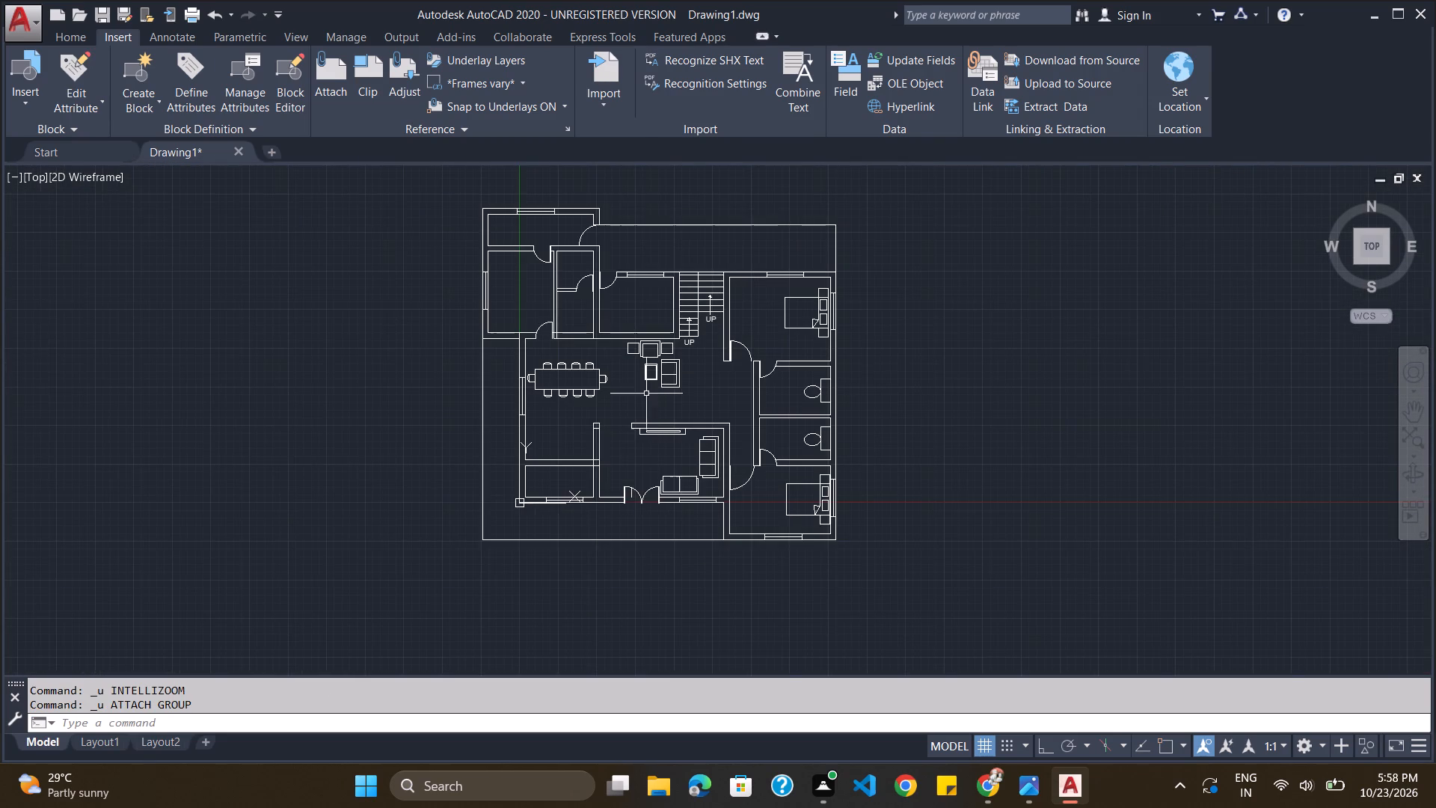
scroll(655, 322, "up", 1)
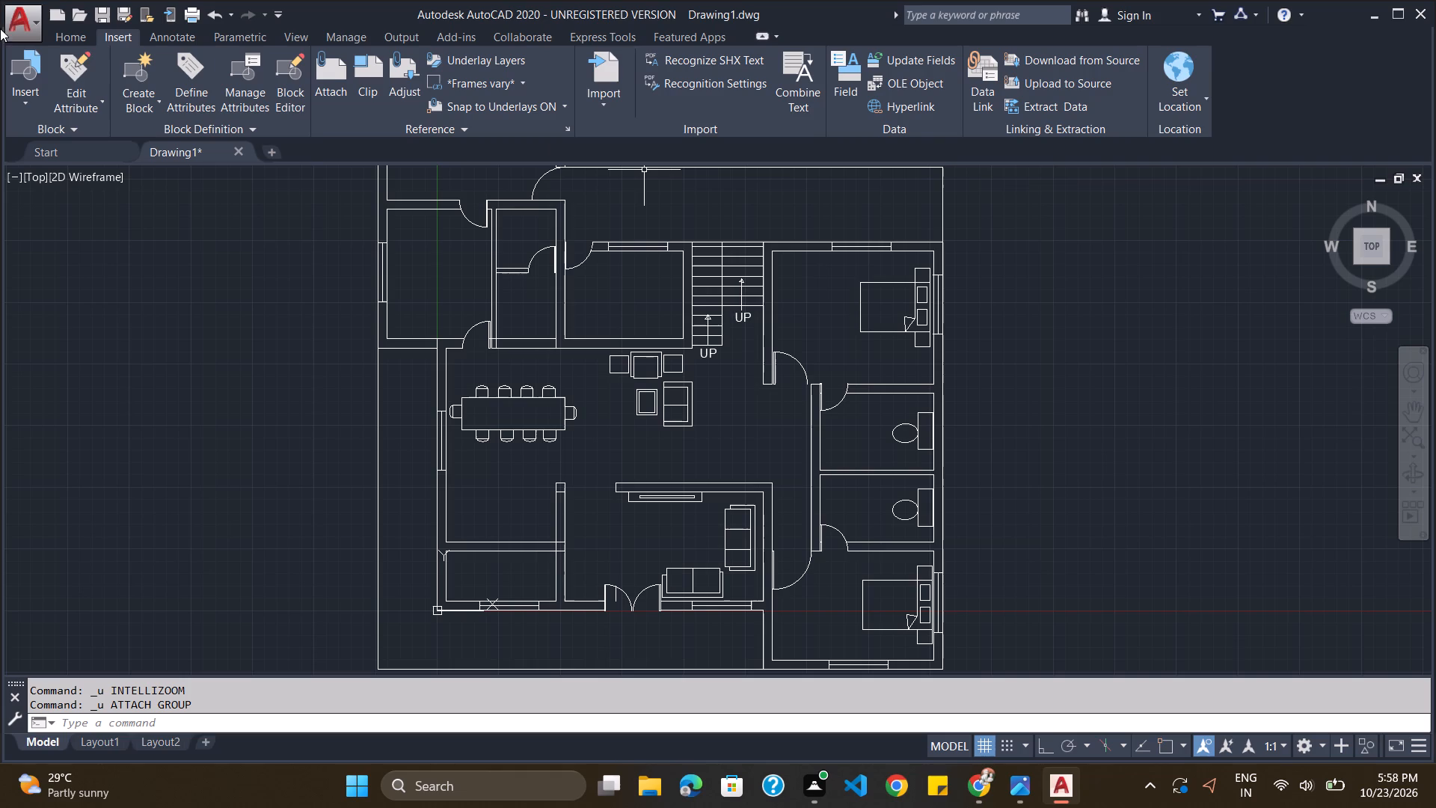
Draw a horizontal line 230 long in the empty area east of the house, with Ortho on.
left_click(66, 31)
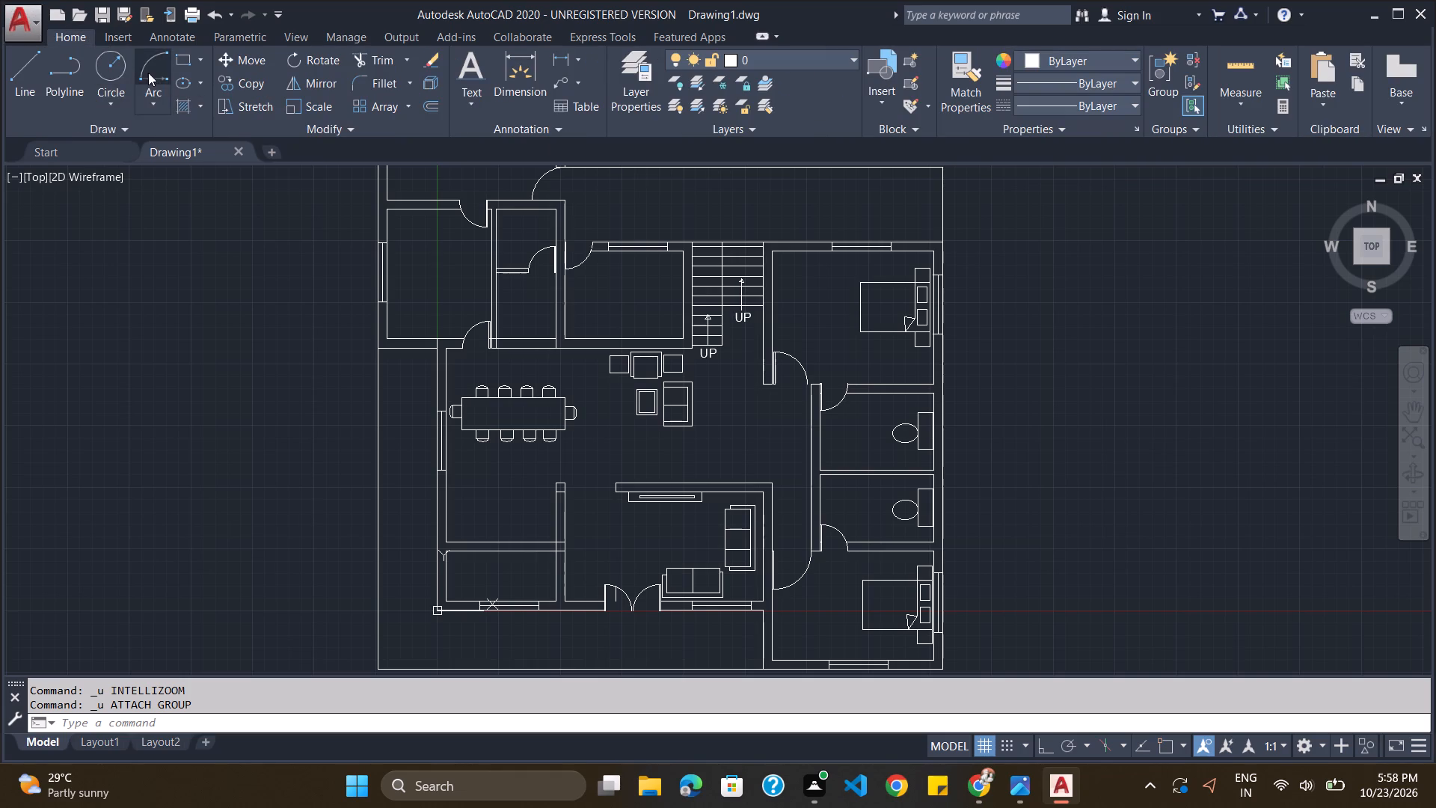
left_click(26, 80)
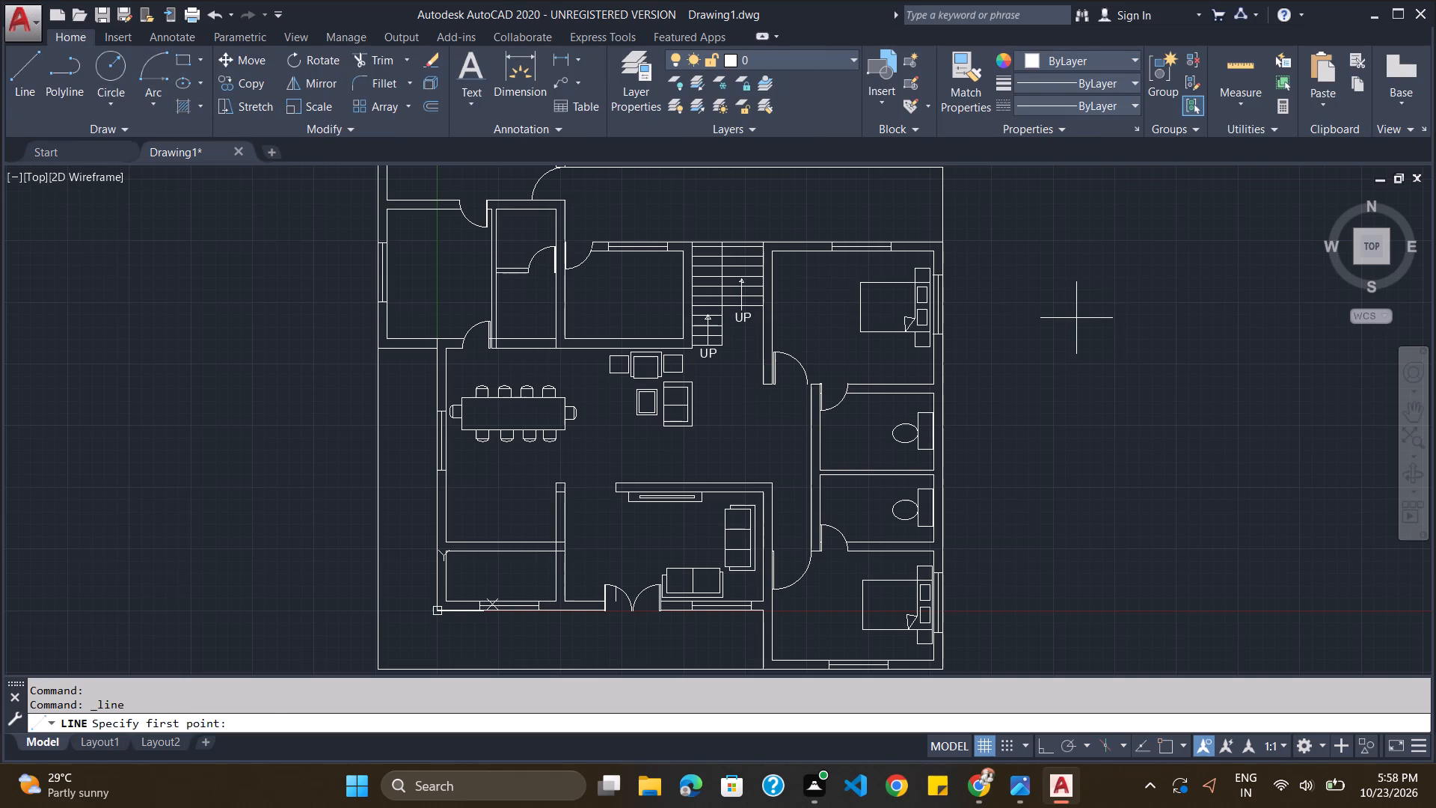
left_click(1076, 318)
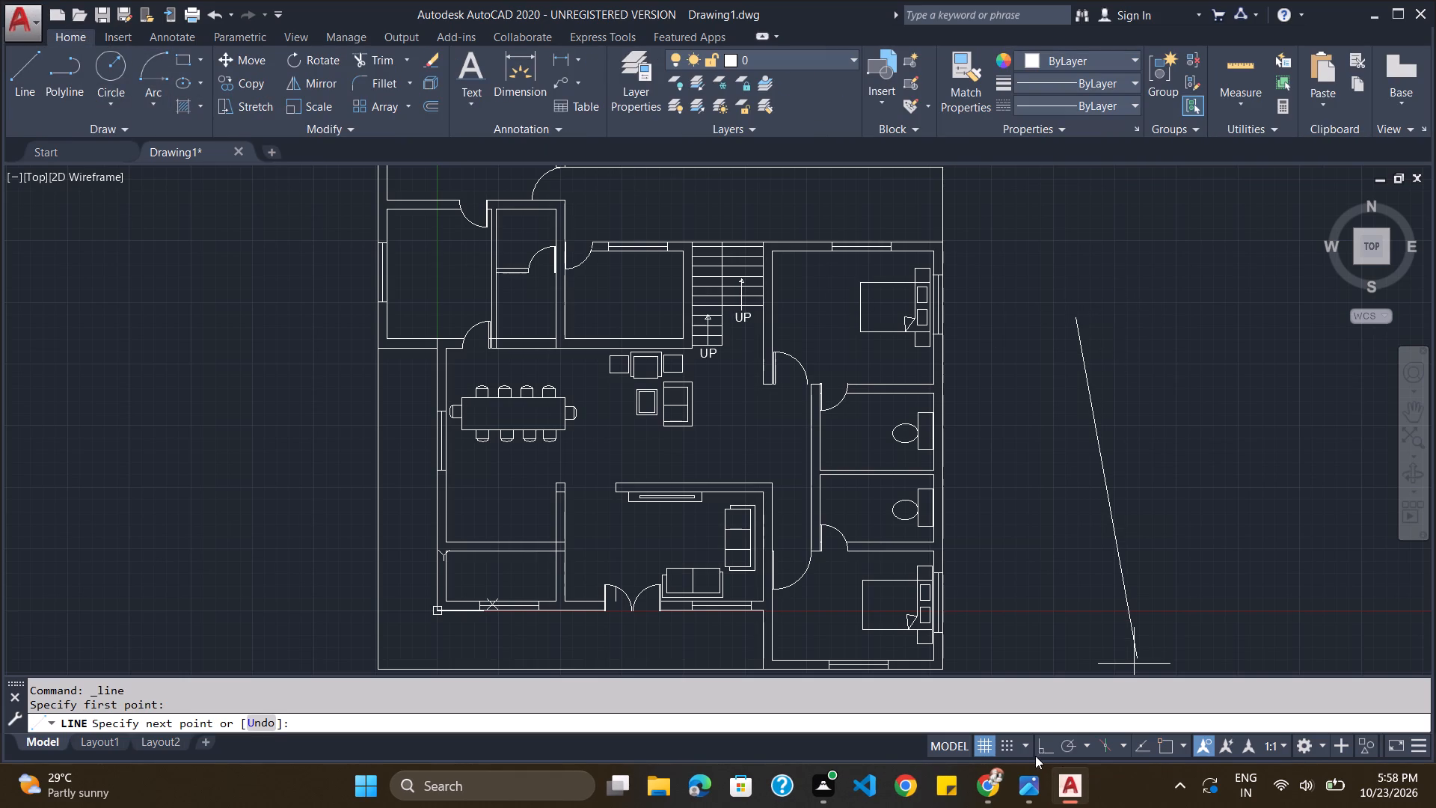
left_click(1040, 741)
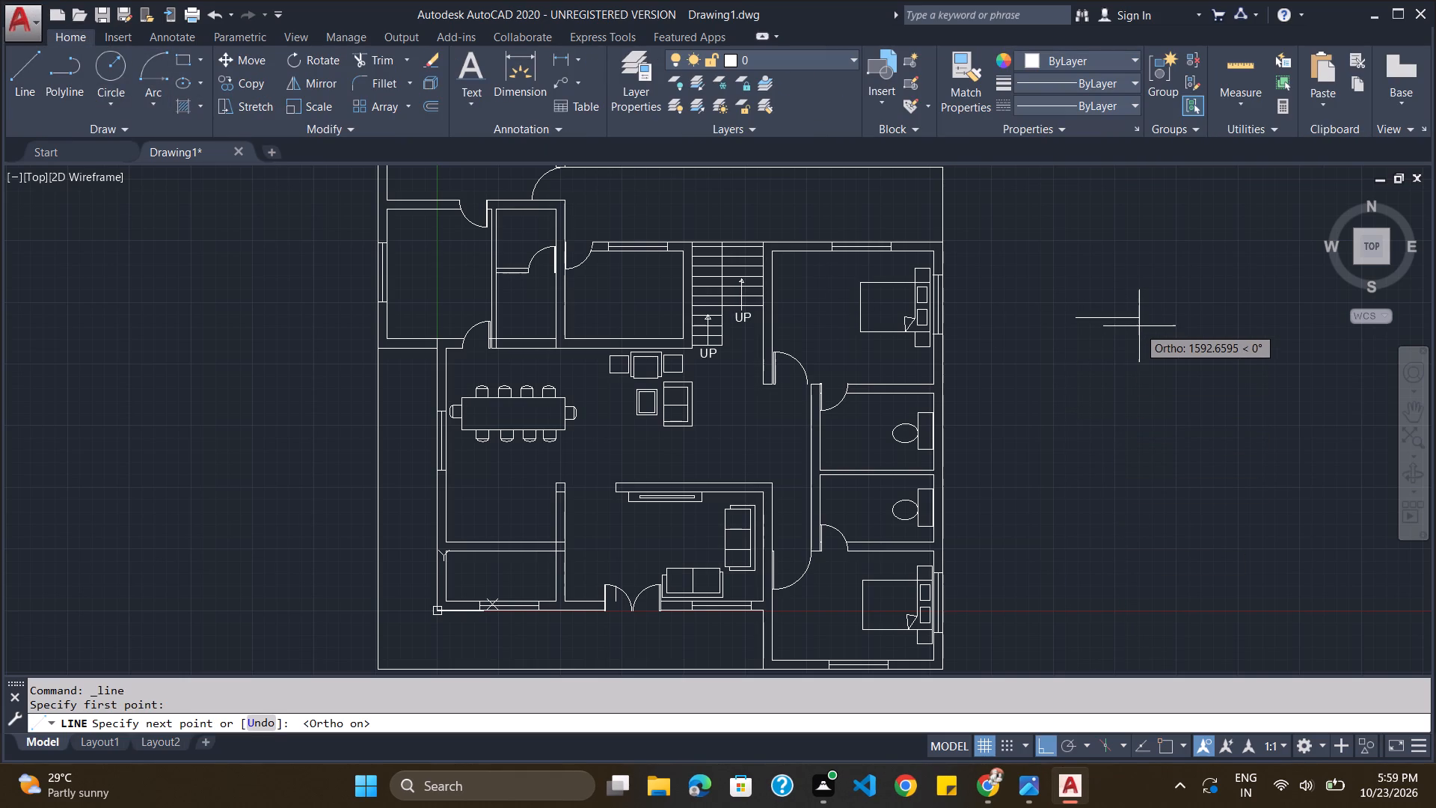
key("9")
key("BackSpace")
type("230")
key("Return")
key("Escape")
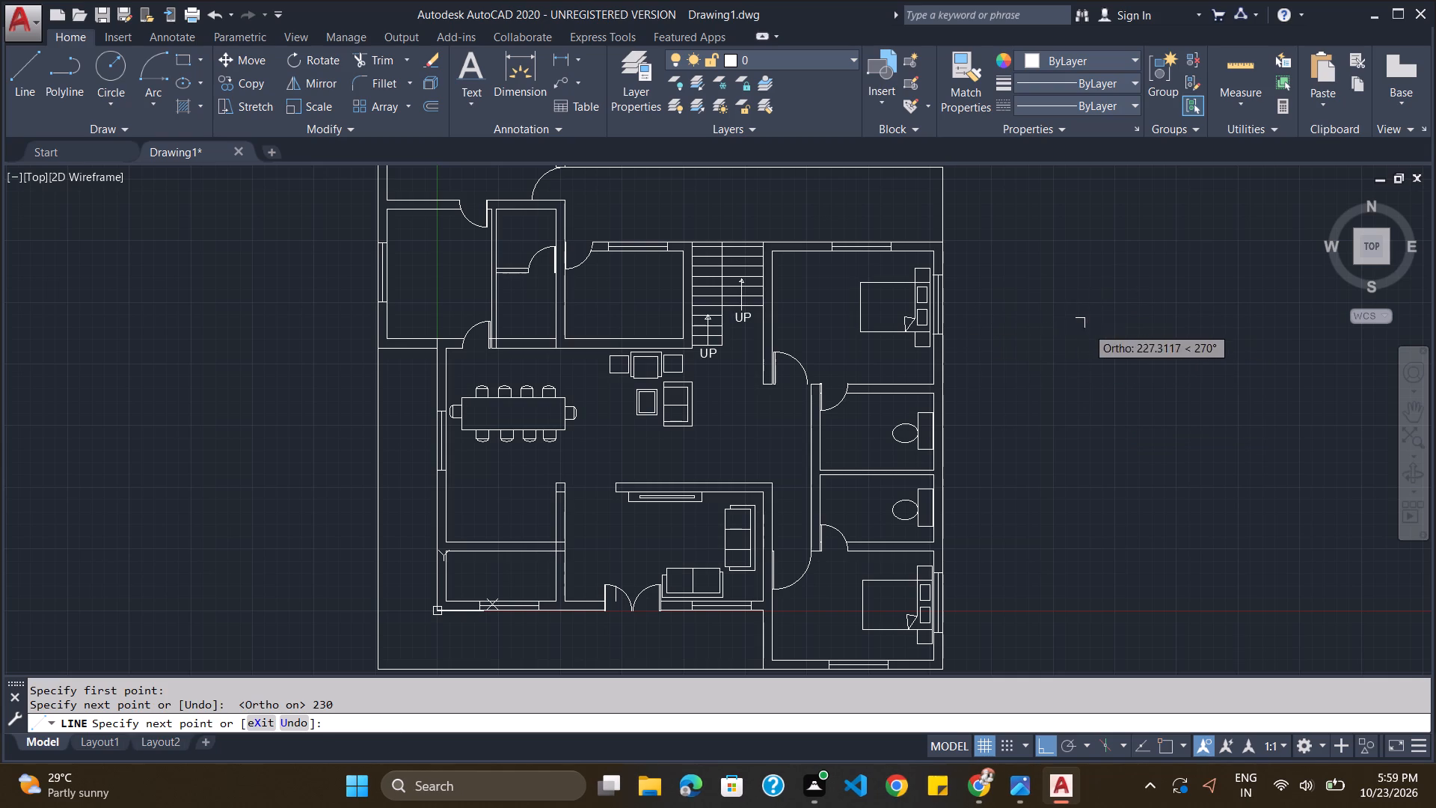
Draw a vertical line about 645 long downward from the short horizontal line's midpoint, with object snap on.
left_click(16, 84)
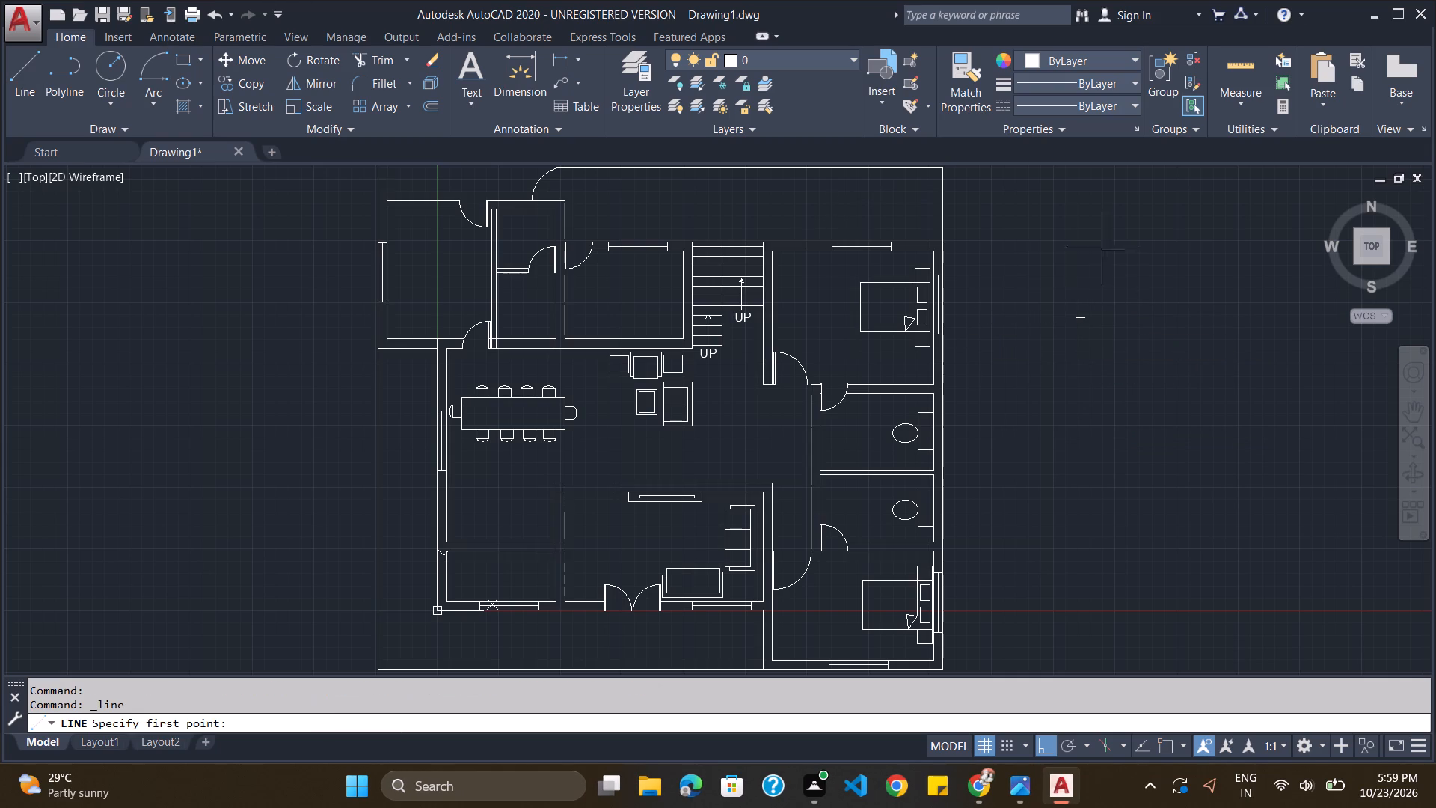
scroll(1056, 323, "up", 3)
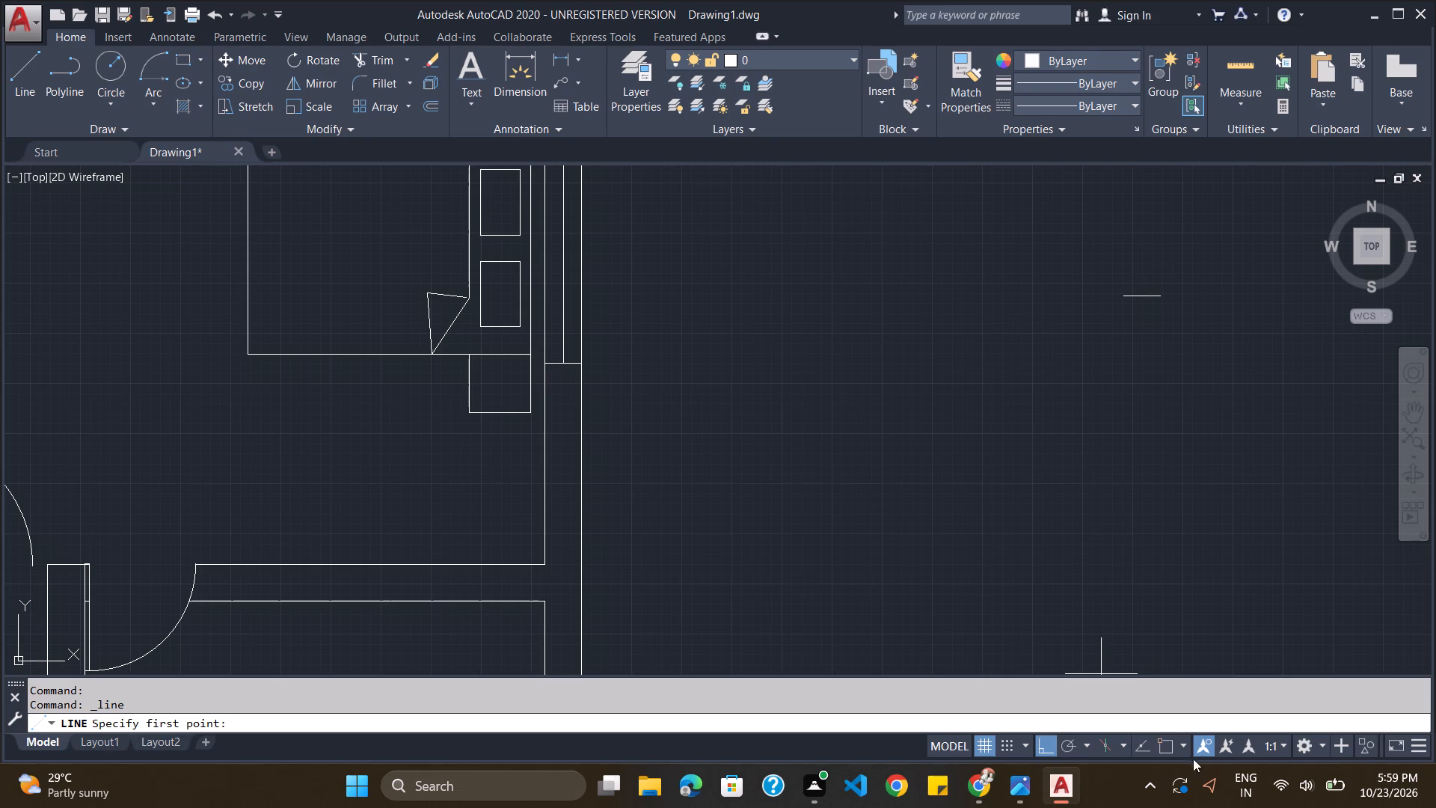
left_click(1170, 747)
left_click(1144, 299)
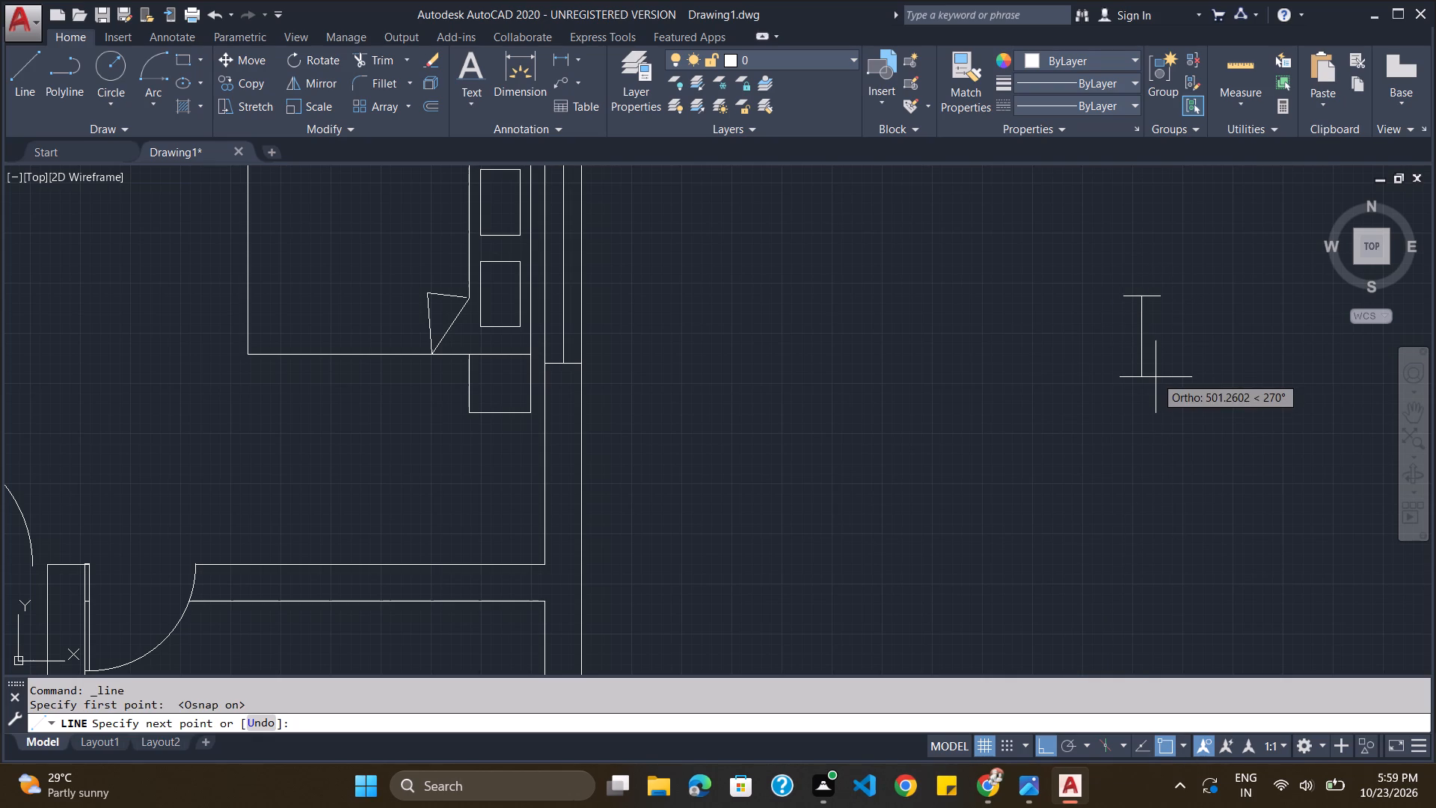
scroll(1153, 390, "down", 2)
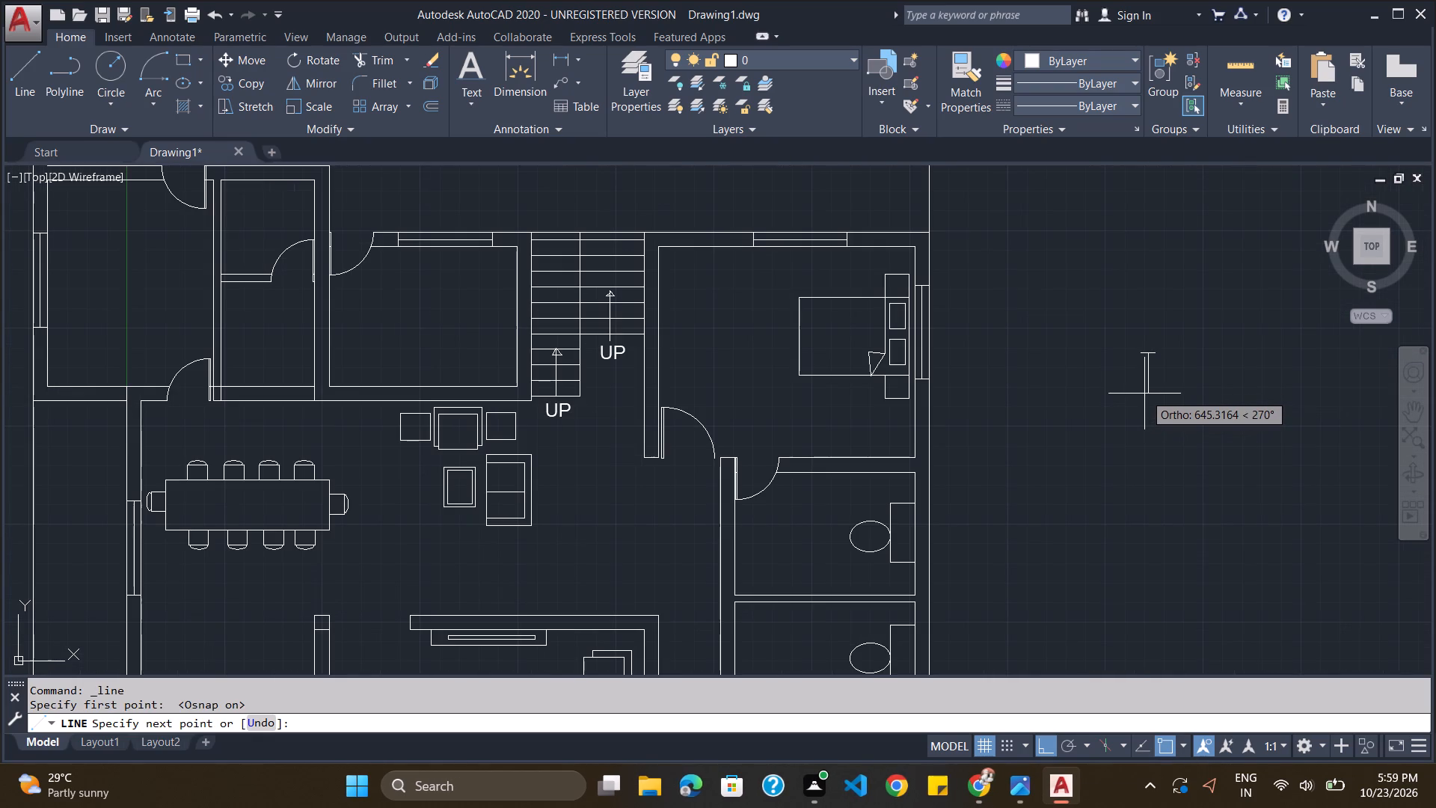
left_click(1144, 394)
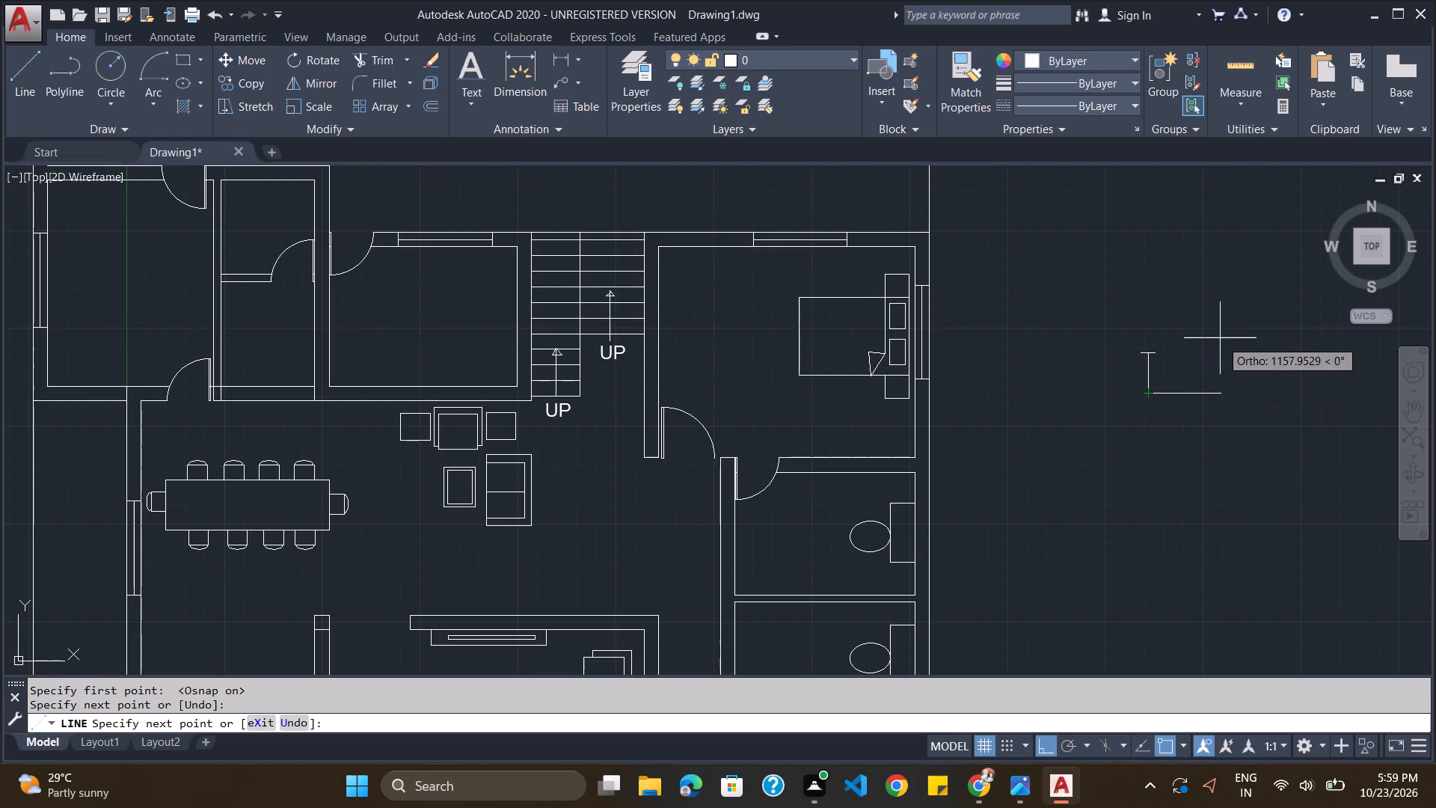
key("Escape")
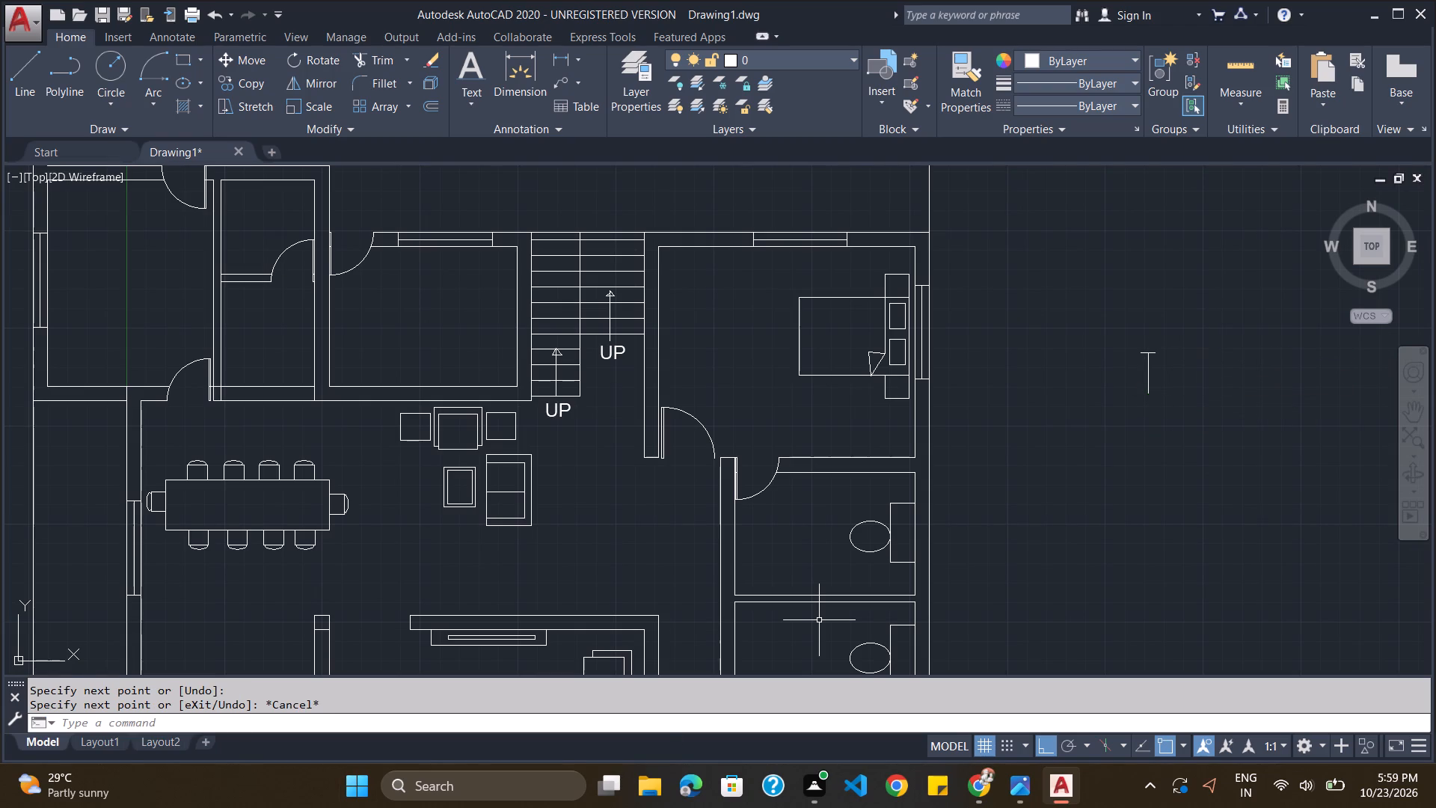
Offset the short horizontal line with the Through option to the vertical line's lower end.
left_click(432, 104)
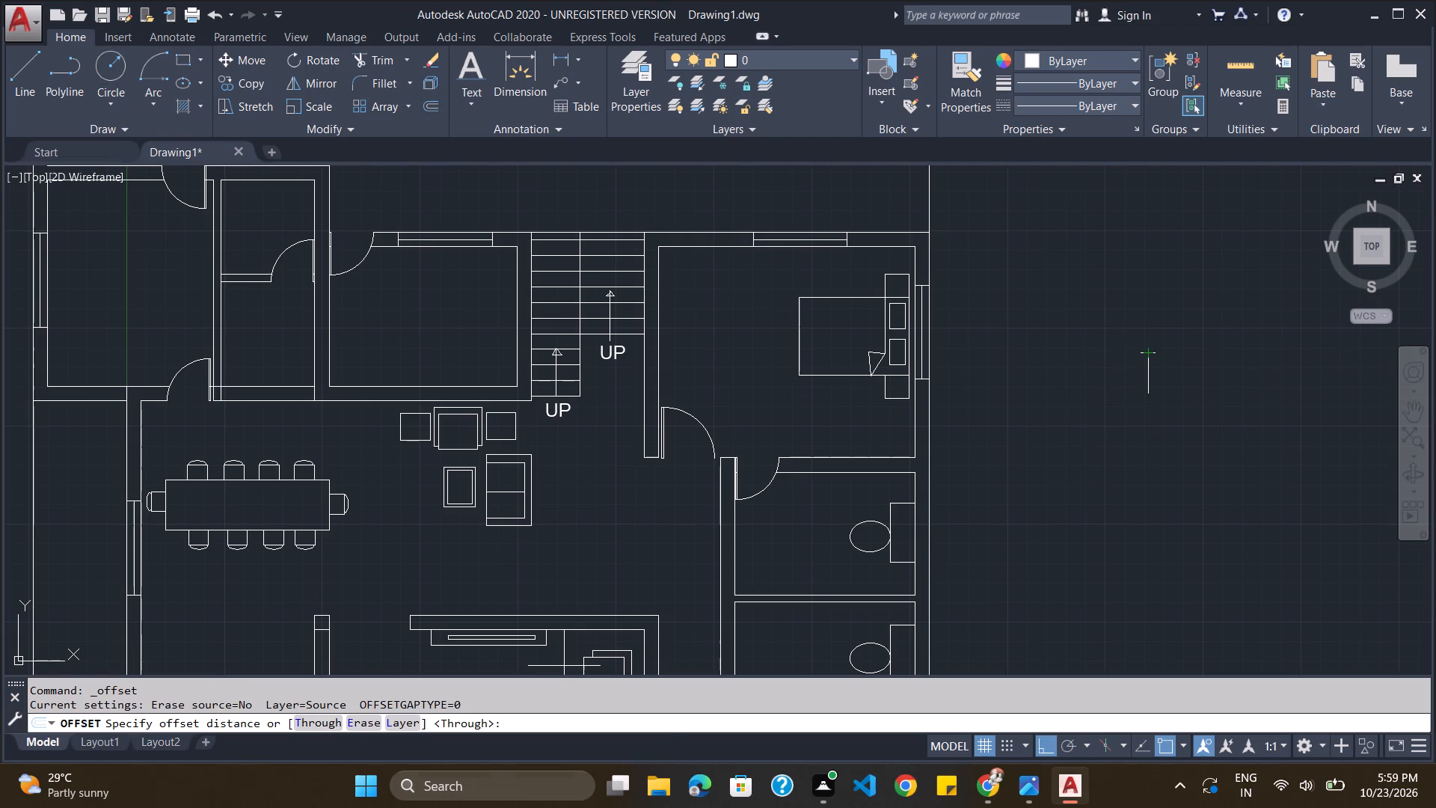
left_click(321, 717)
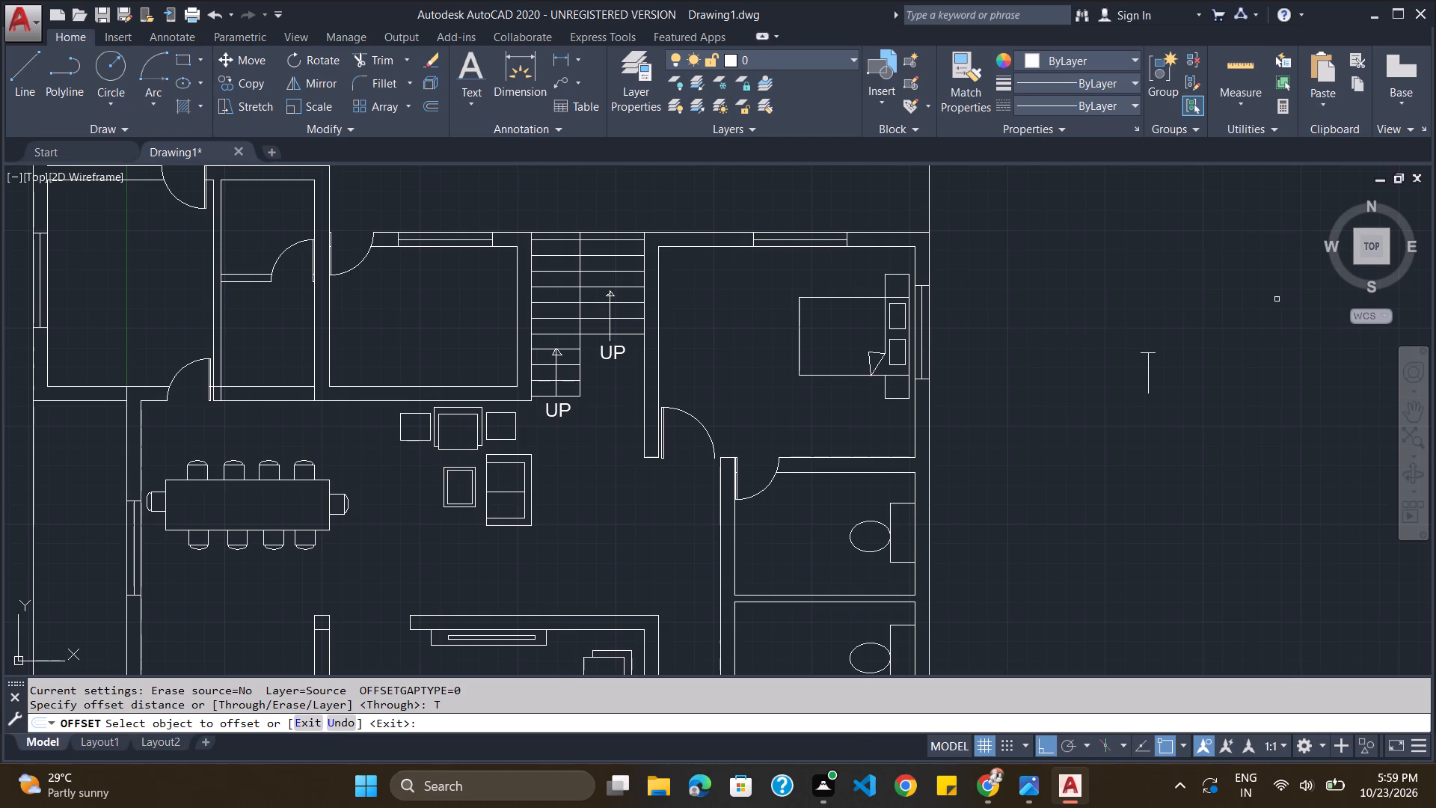
left_click(1152, 354)
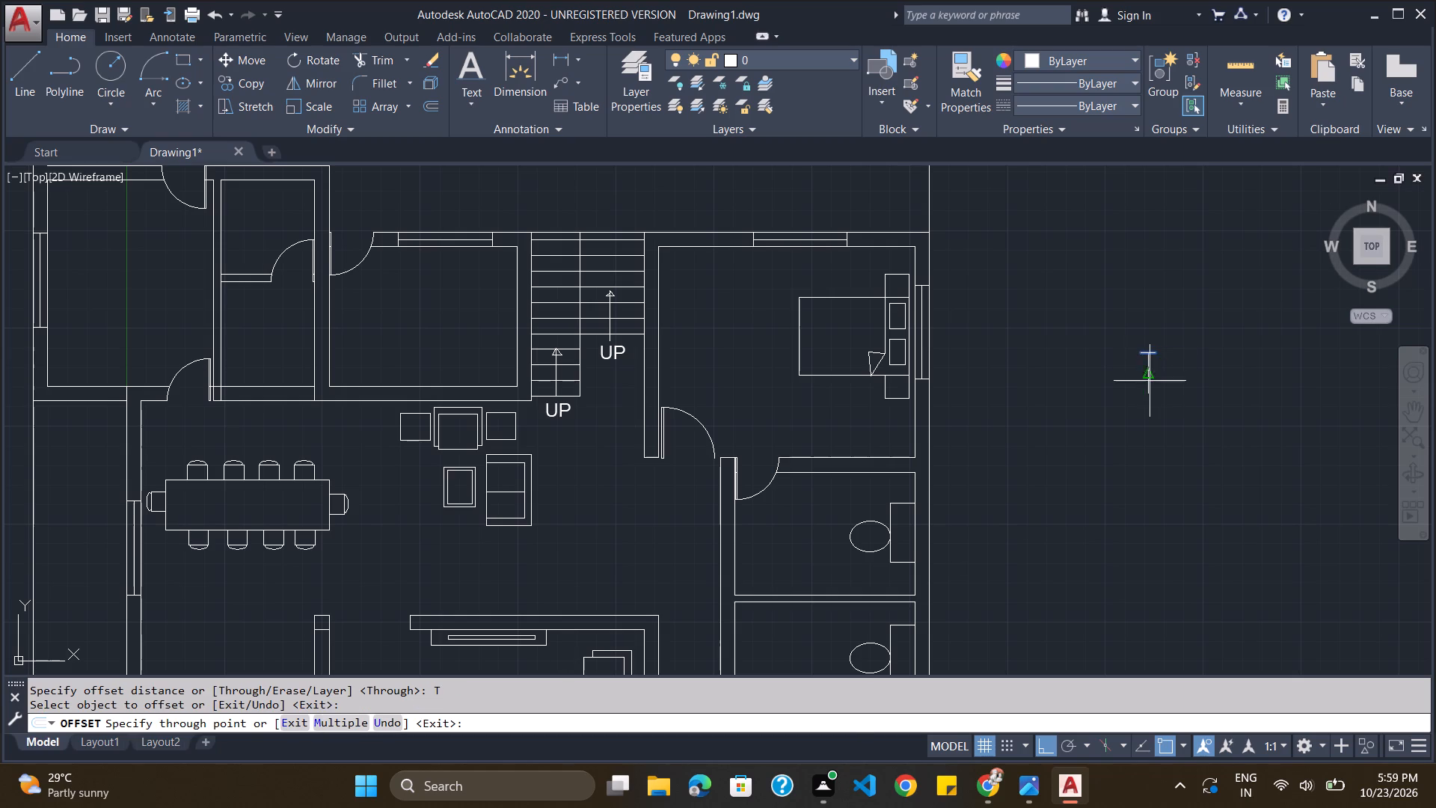
left_click(1149, 388)
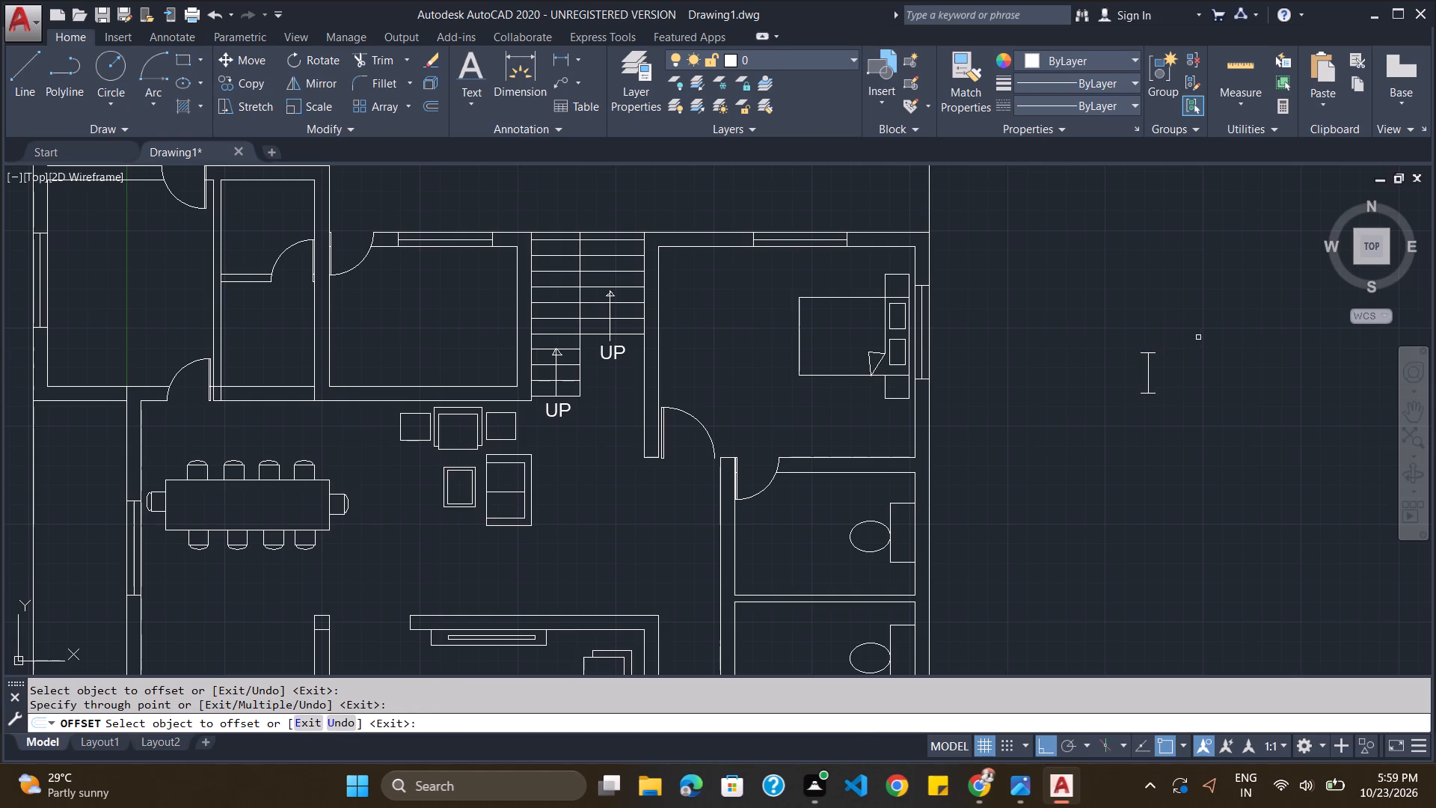
key("Escape")
Copy the three-line window symbol and paste it into the east wall behind the northern W/C's toilet, with object snap off.
left_click_drag(1162, 328, 1127, 482)
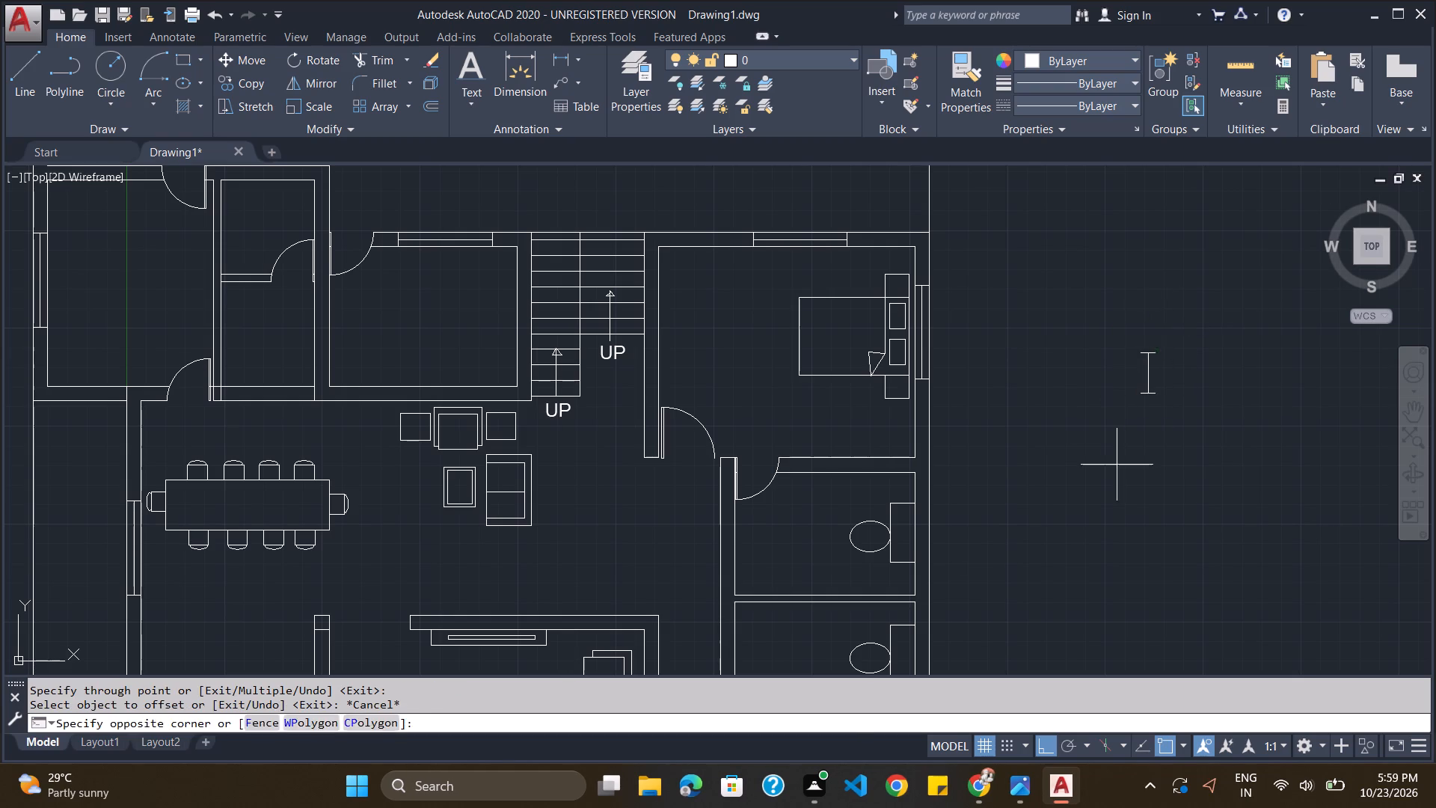
left_click_drag(1127, 482, 1175, 290)
key("ctrl+c")
scroll(1007, 499, "down", 3)
scroll(1004, 524, "up", 5)
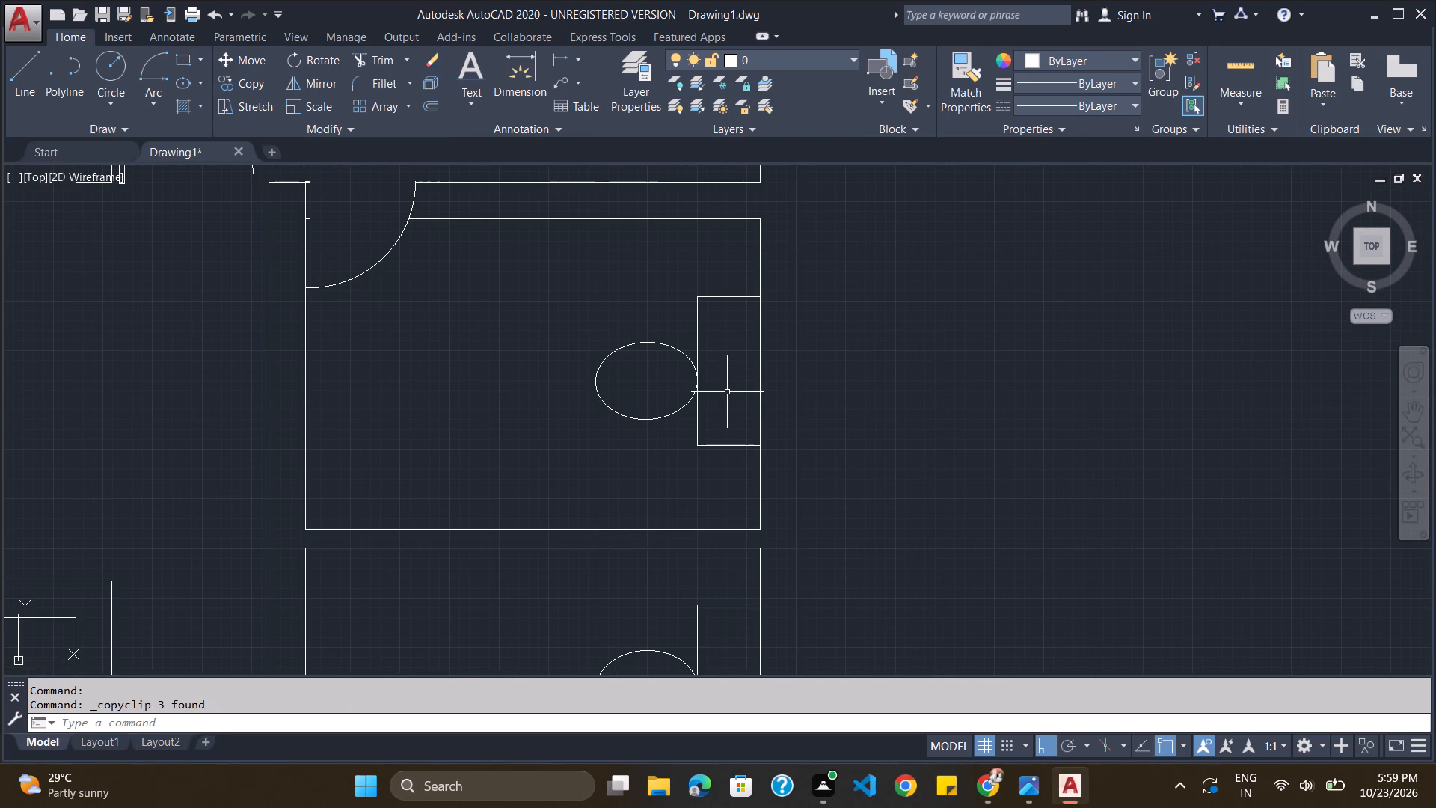
key("ctrl+v")
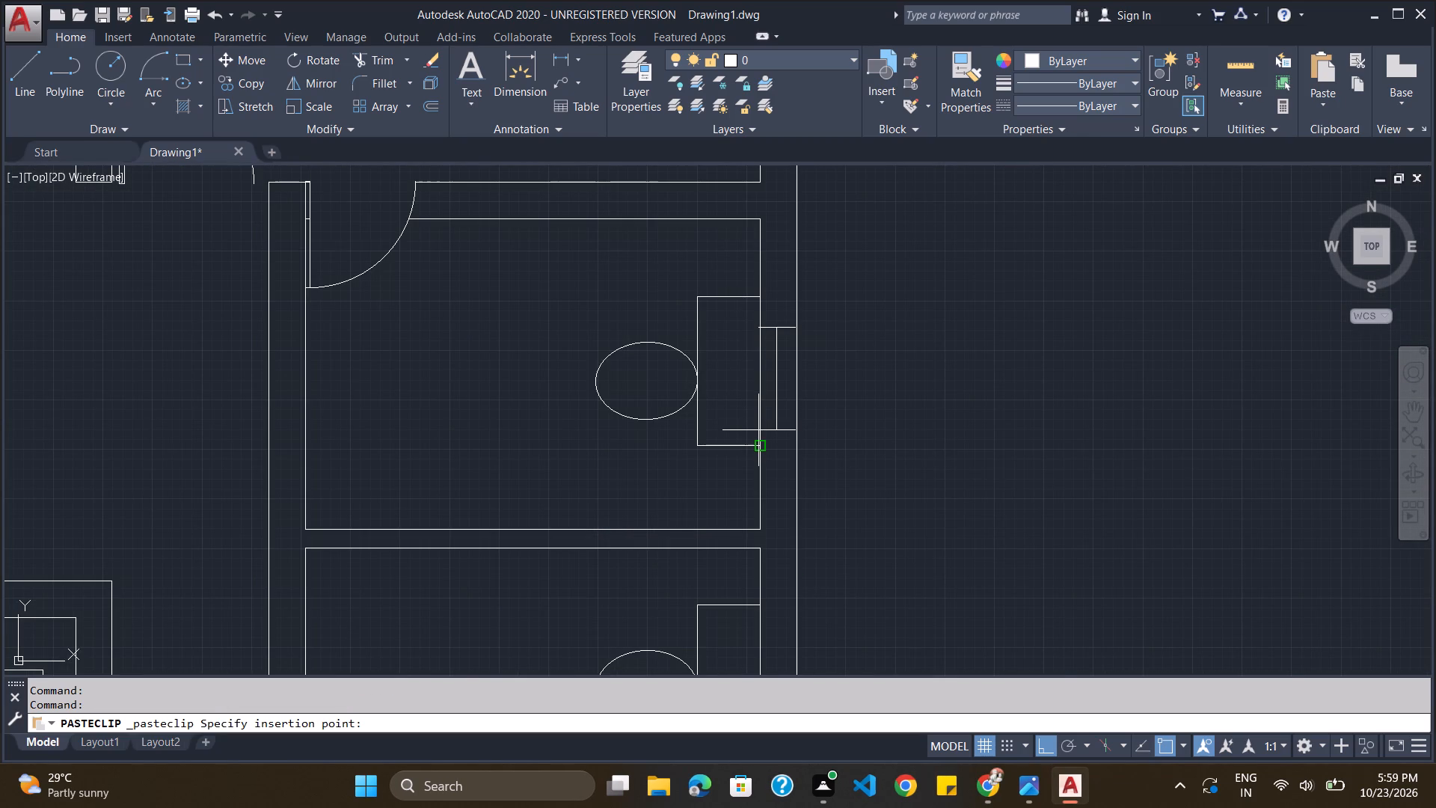
left_click(1168, 742)
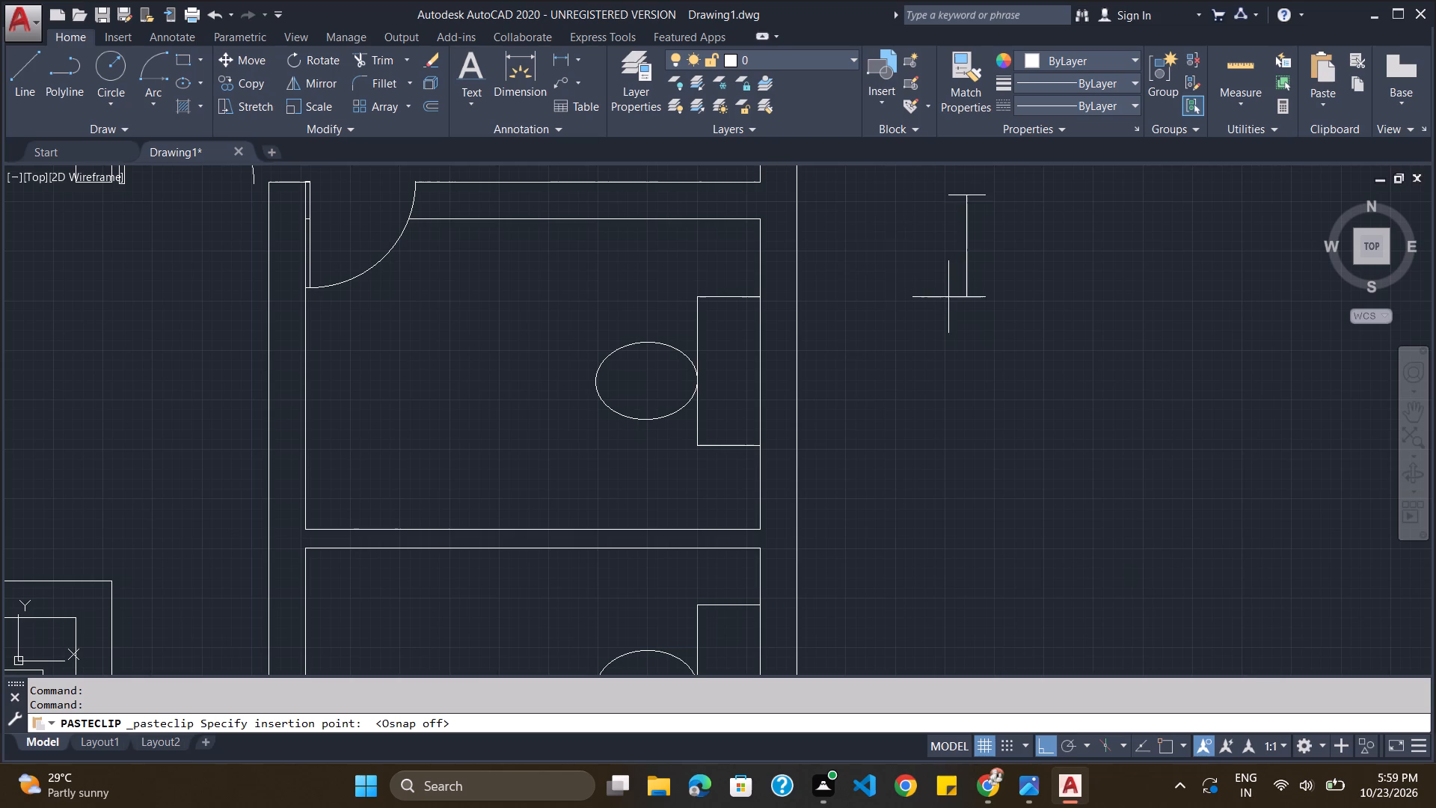
left_click(760, 425)
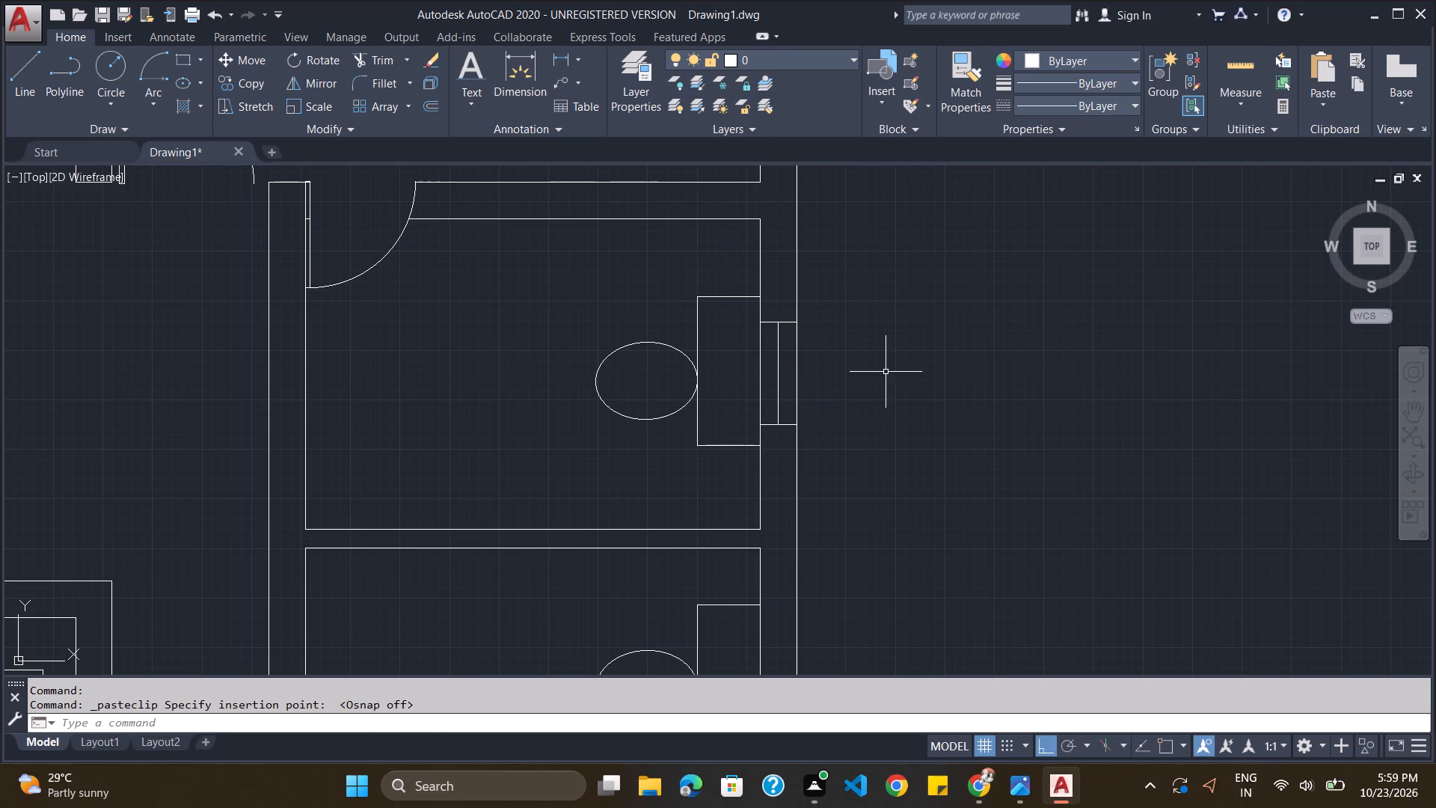
Paste a second copy of the window symbol into the east wall behind the southern W/C's toilet.
scroll(799, 465, "down", 3)
scroll(788, 590, "up", 3)
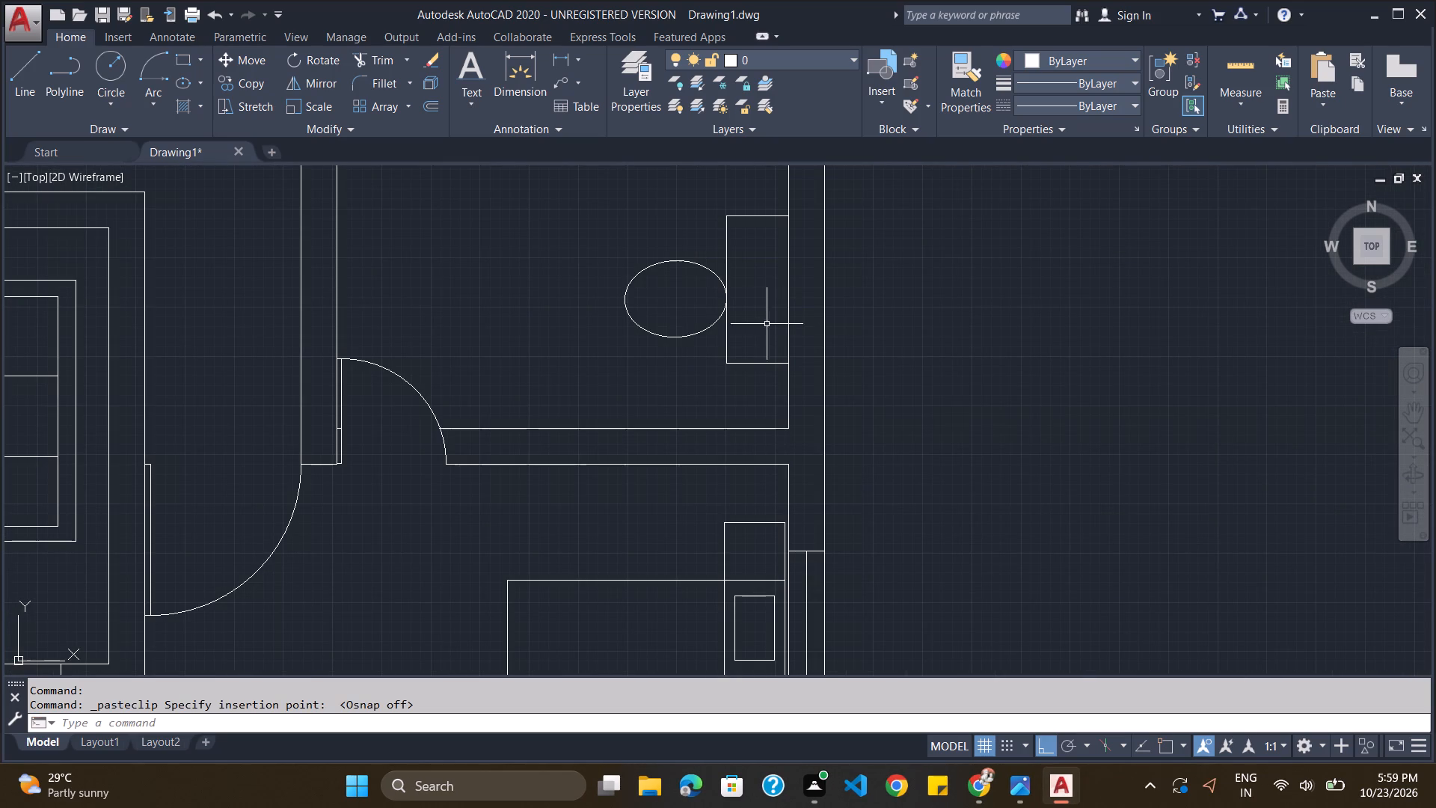
key("ctrl+v")
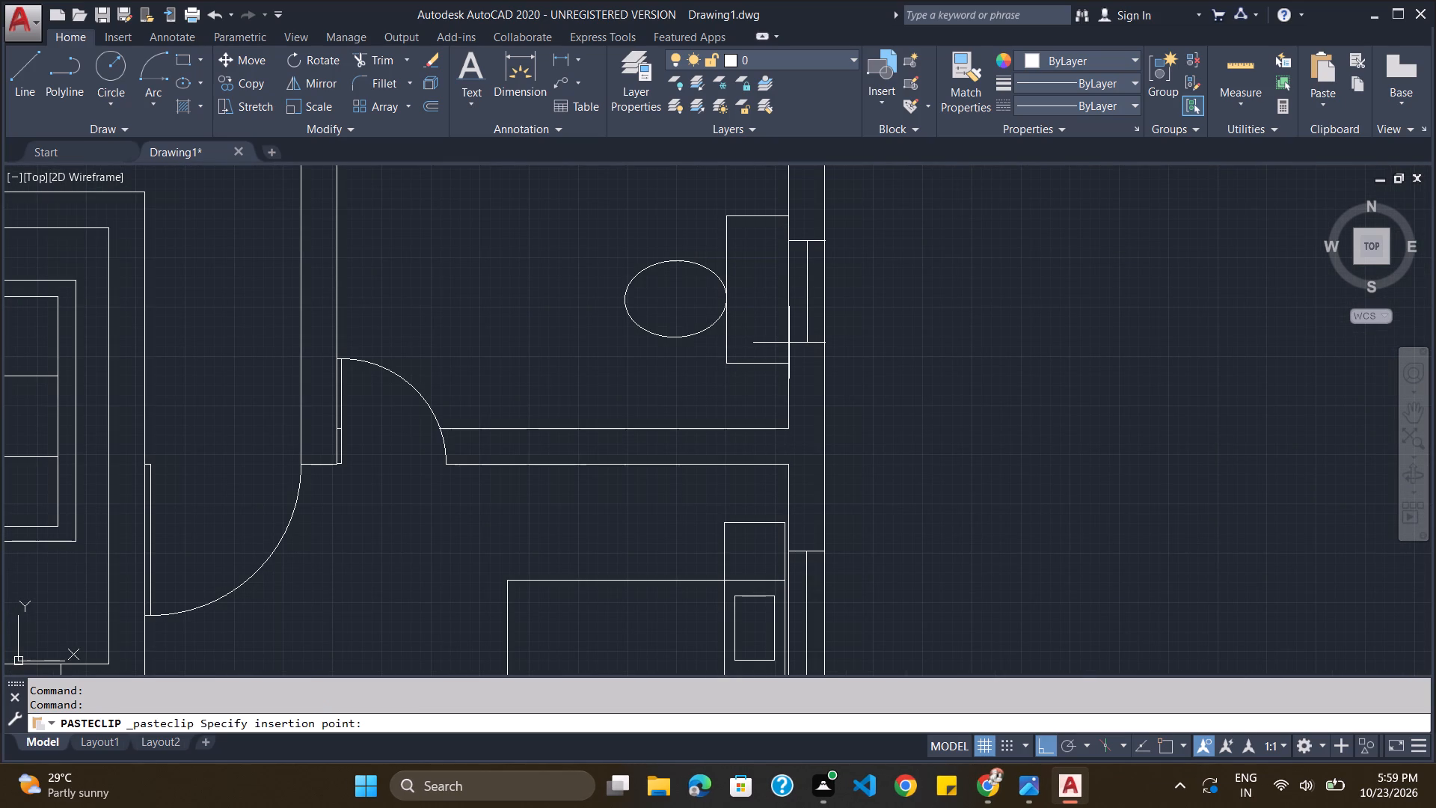
left_click(788, 343)
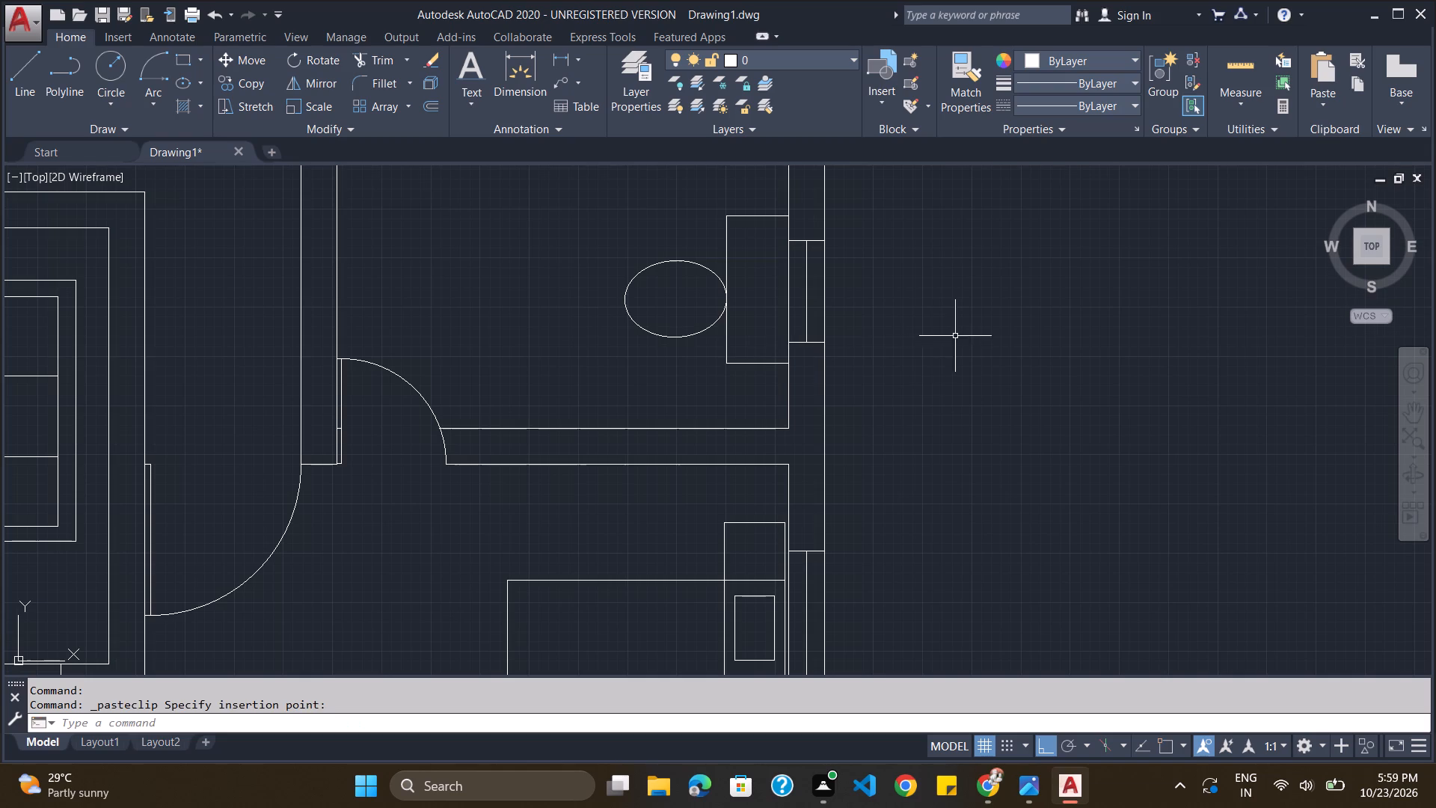
Delete the original window symbol standing east of the house.
scroll(955, 336, "down", 5)
left_click_drag(986, 243, 1019, 244)
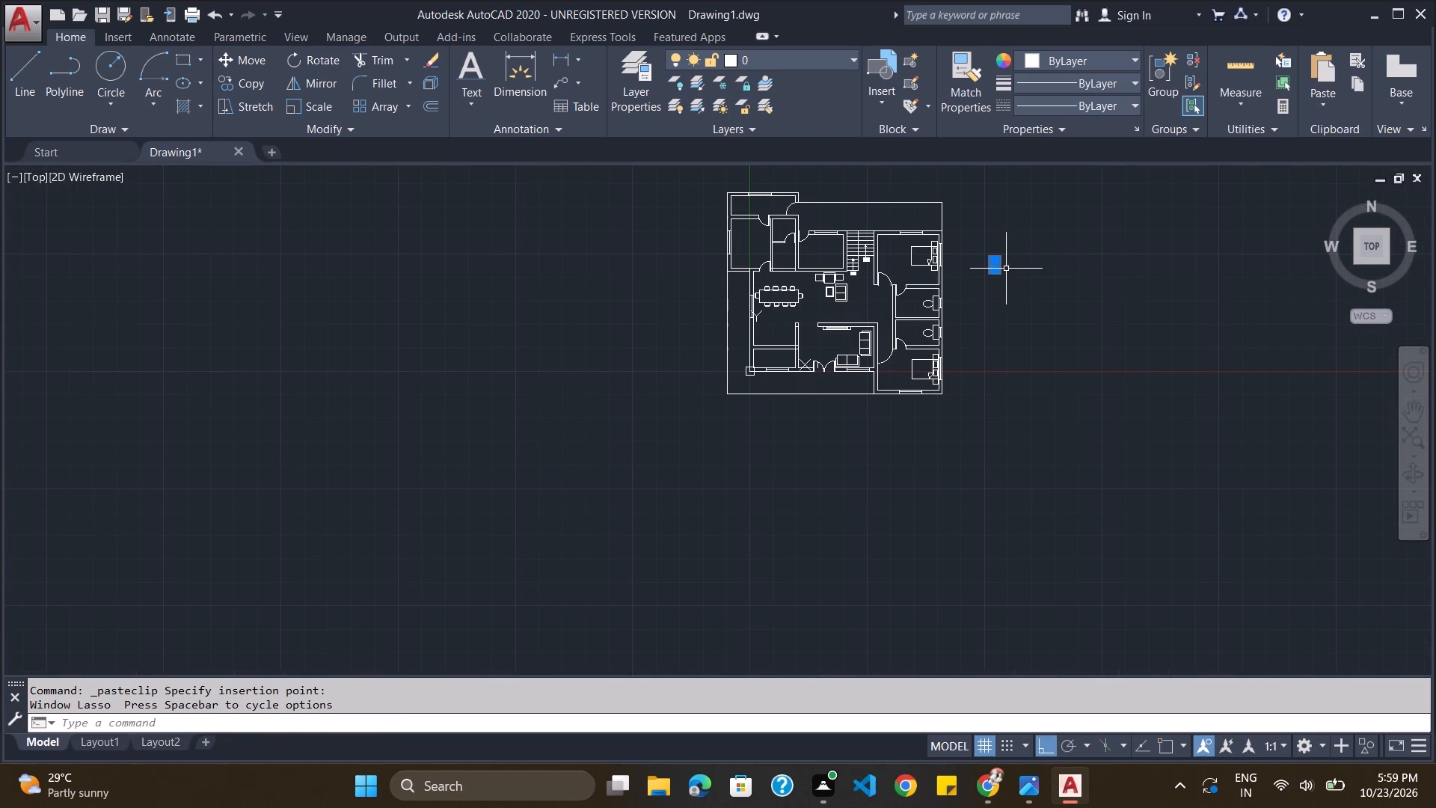
key("Delete")
Examine the whole plan and compare it with the long.jpg reference image in Photos.
scroll(959, 346, "down", 1)
scroll(933, 421, "up", 2)
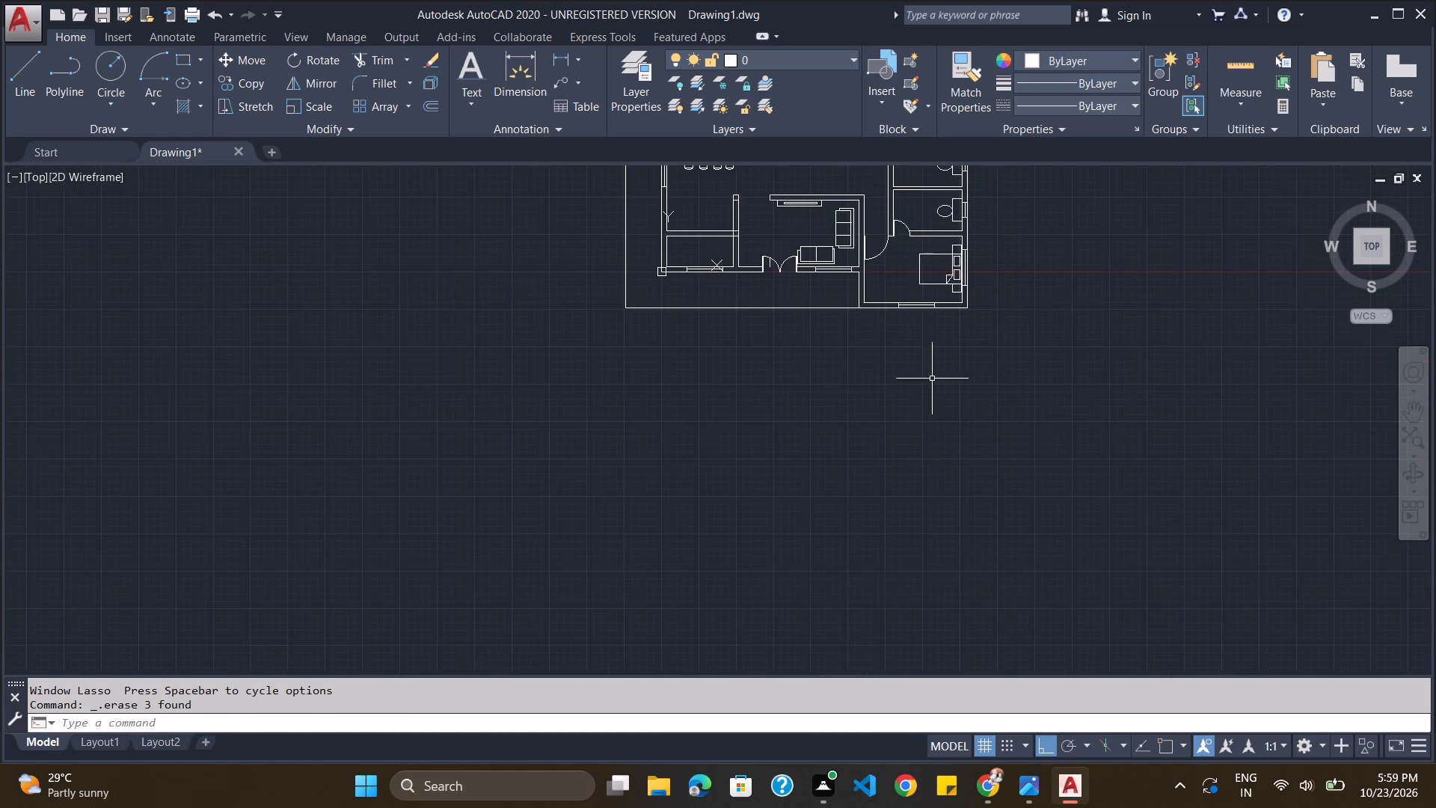
scroll(914, 254, "down", 3)
scroll(873, 135, "up", 1)
scroll(889, 208, "up", 3)
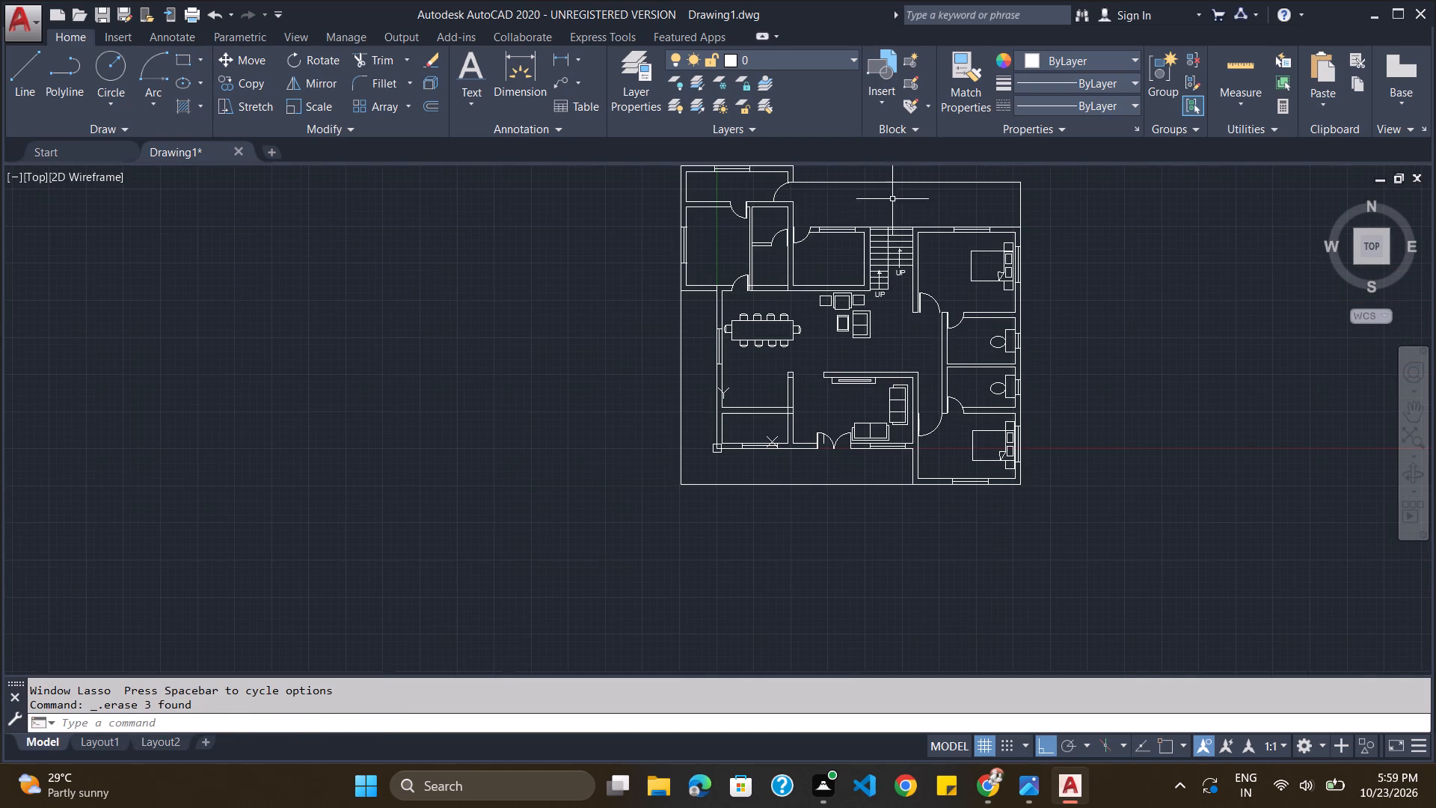
scroll(892, 206, "down", 2)
scroll(892, 193, "up", 3)
scroll(892, 204, "down", 1)
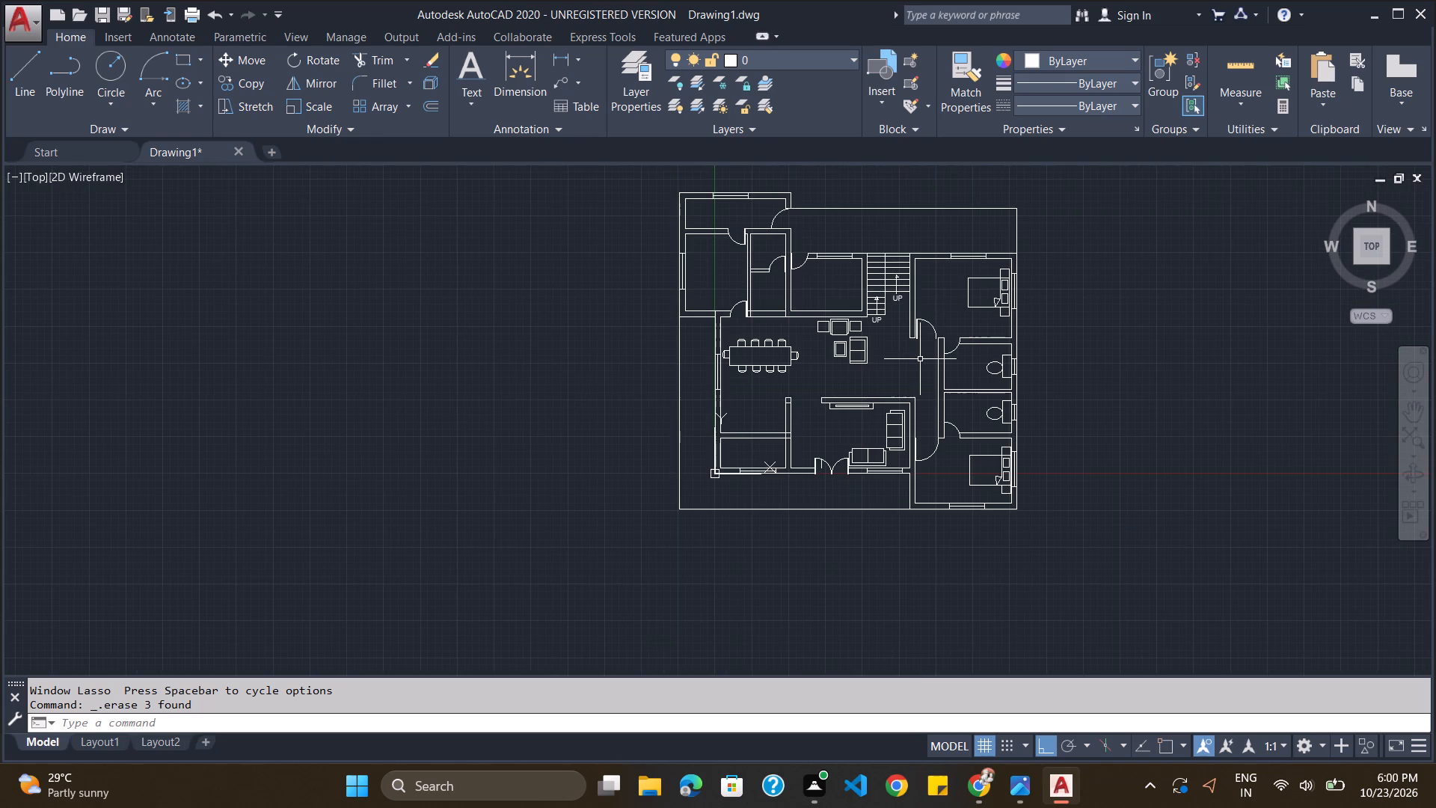
left_click(1016, 791)
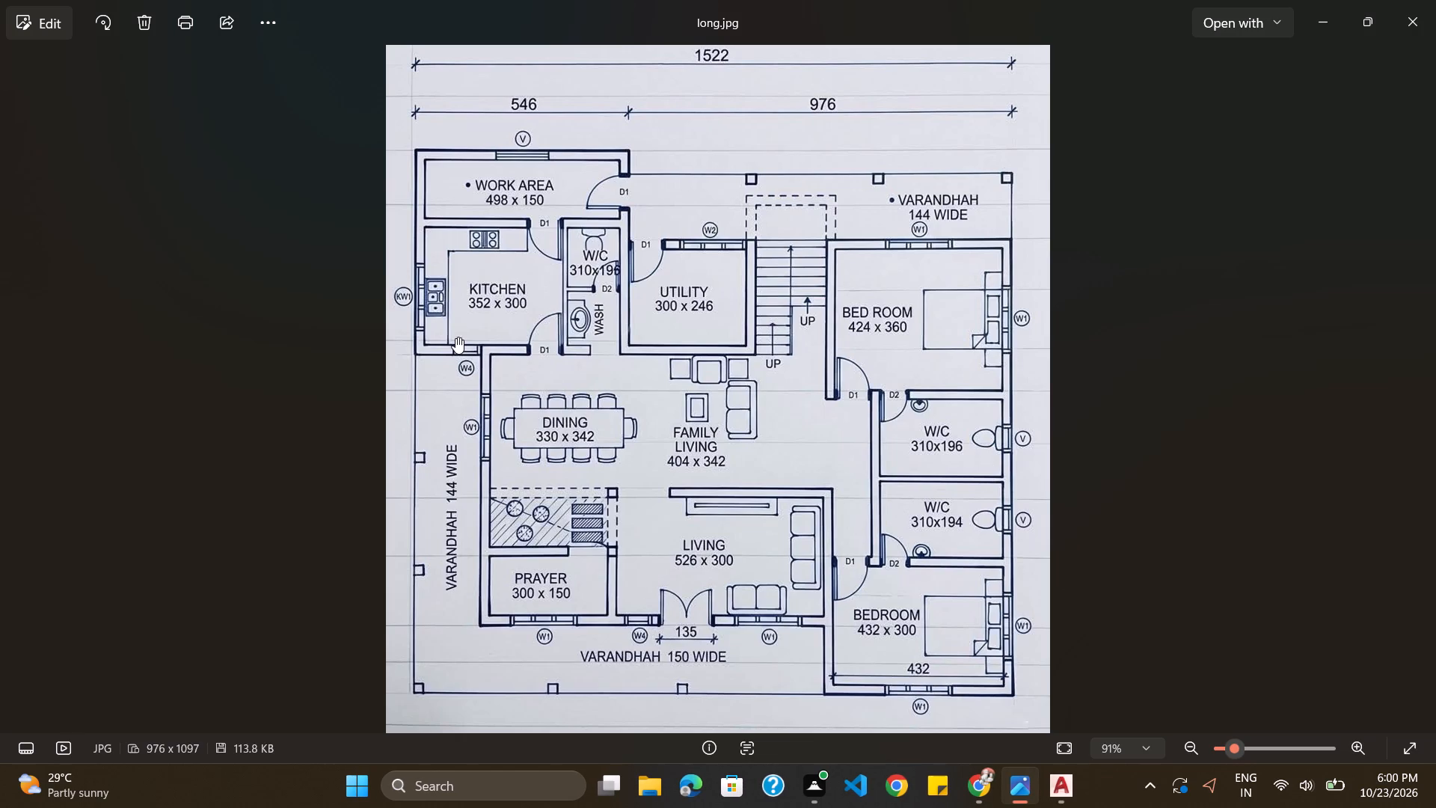
key("alt+Tab")
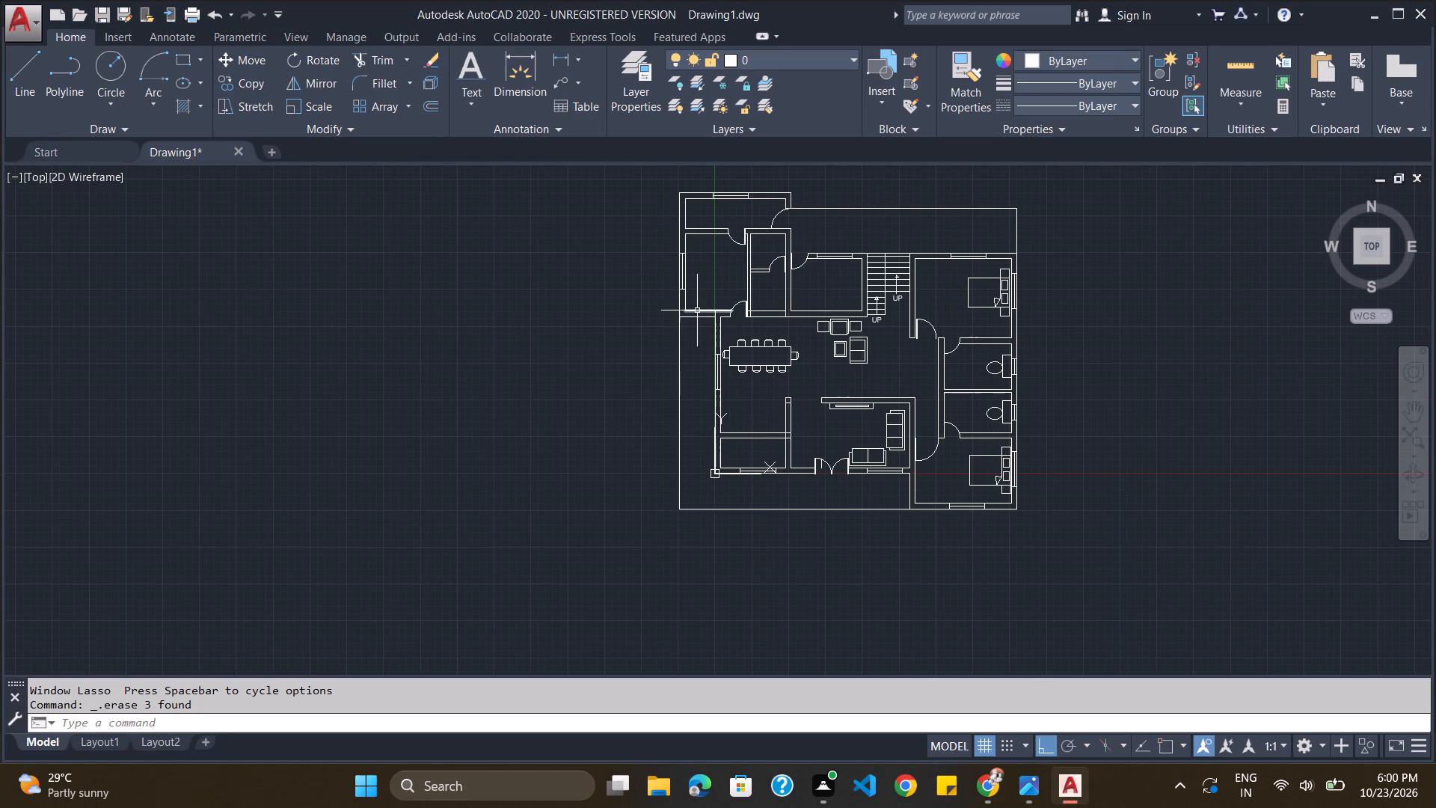
Delete the stray short vertical line inside the western leaf of the entrance double door.
scroll(791, 480, "up", 4)
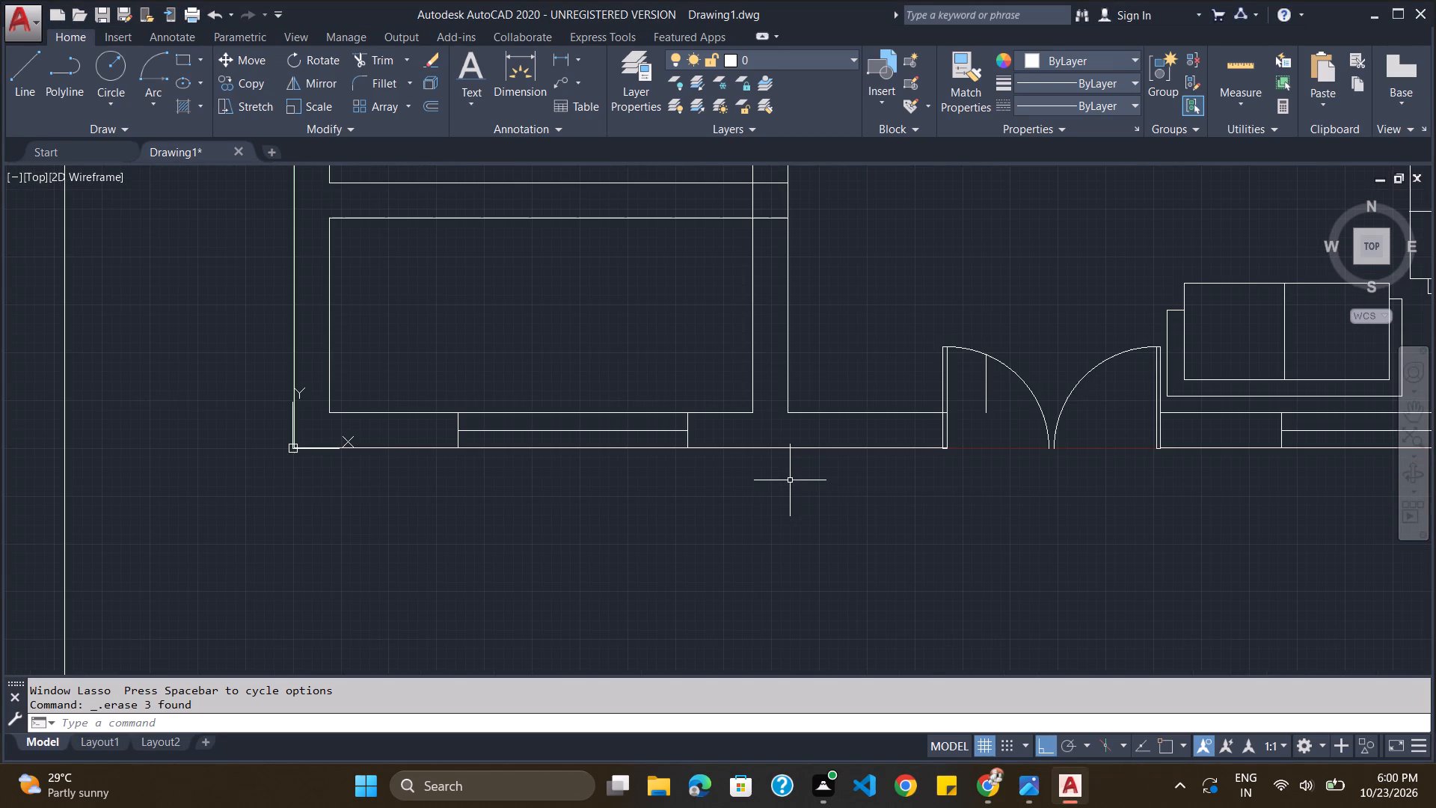
type("trim")
key("Return")
key("Return")
key("Escape")
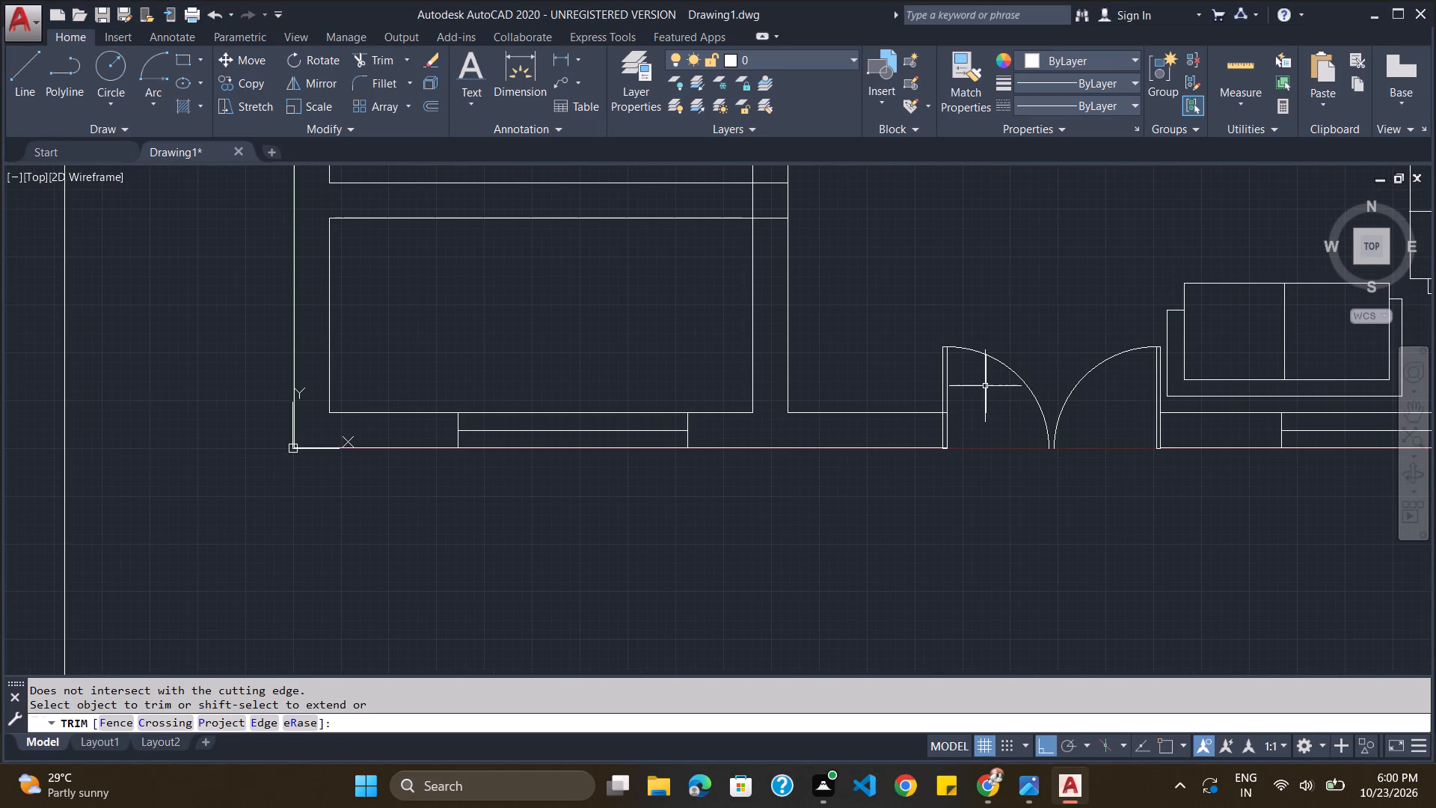
left_click(985, 386)
key("Delete")
Copy the three-line window symbol from the northern W/C's east wall and paste it in the empty space south of the house.
scroll(1044, 394, "down", 2)
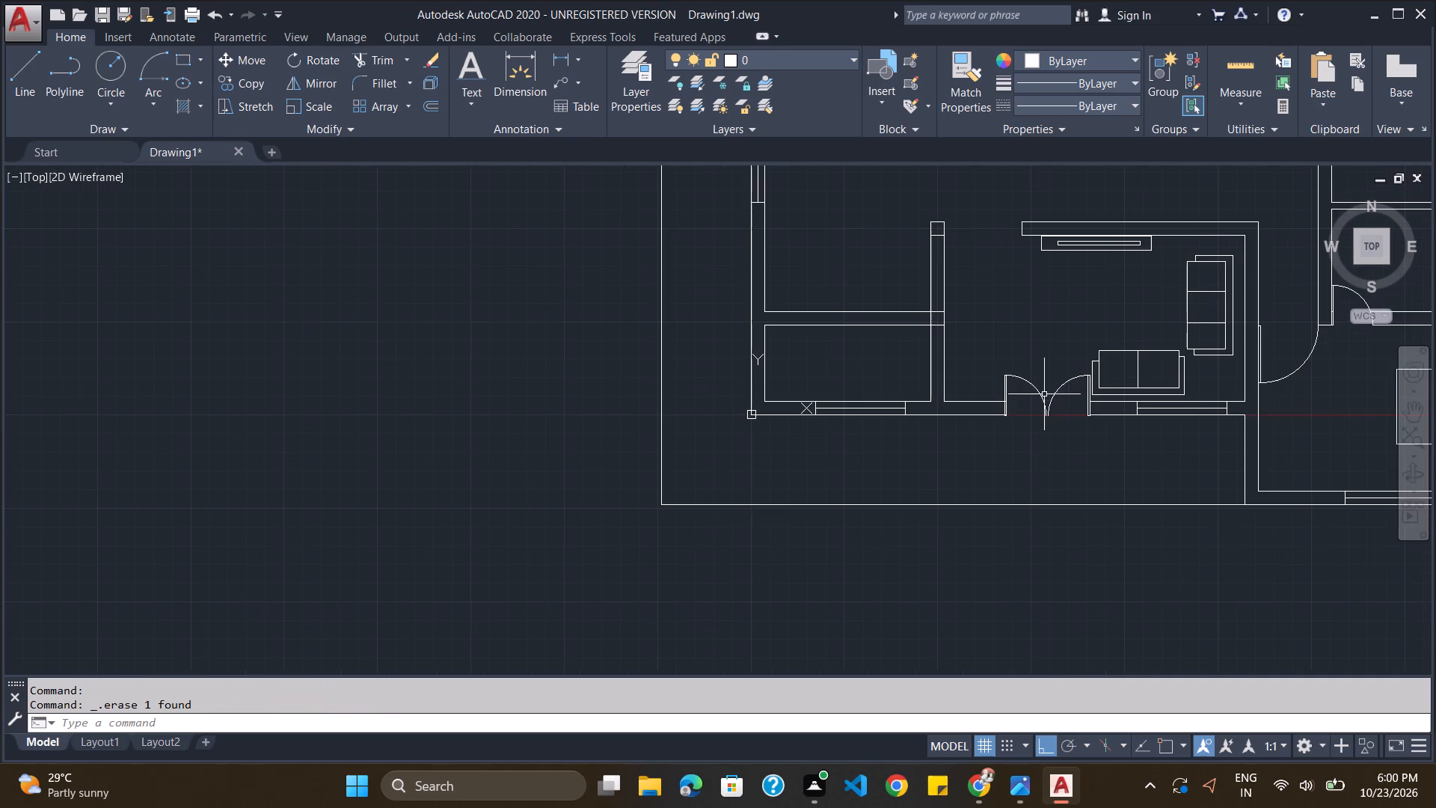
scroll(1039, 376, "down", 3)
scroll(1013, 256, "up", 2)
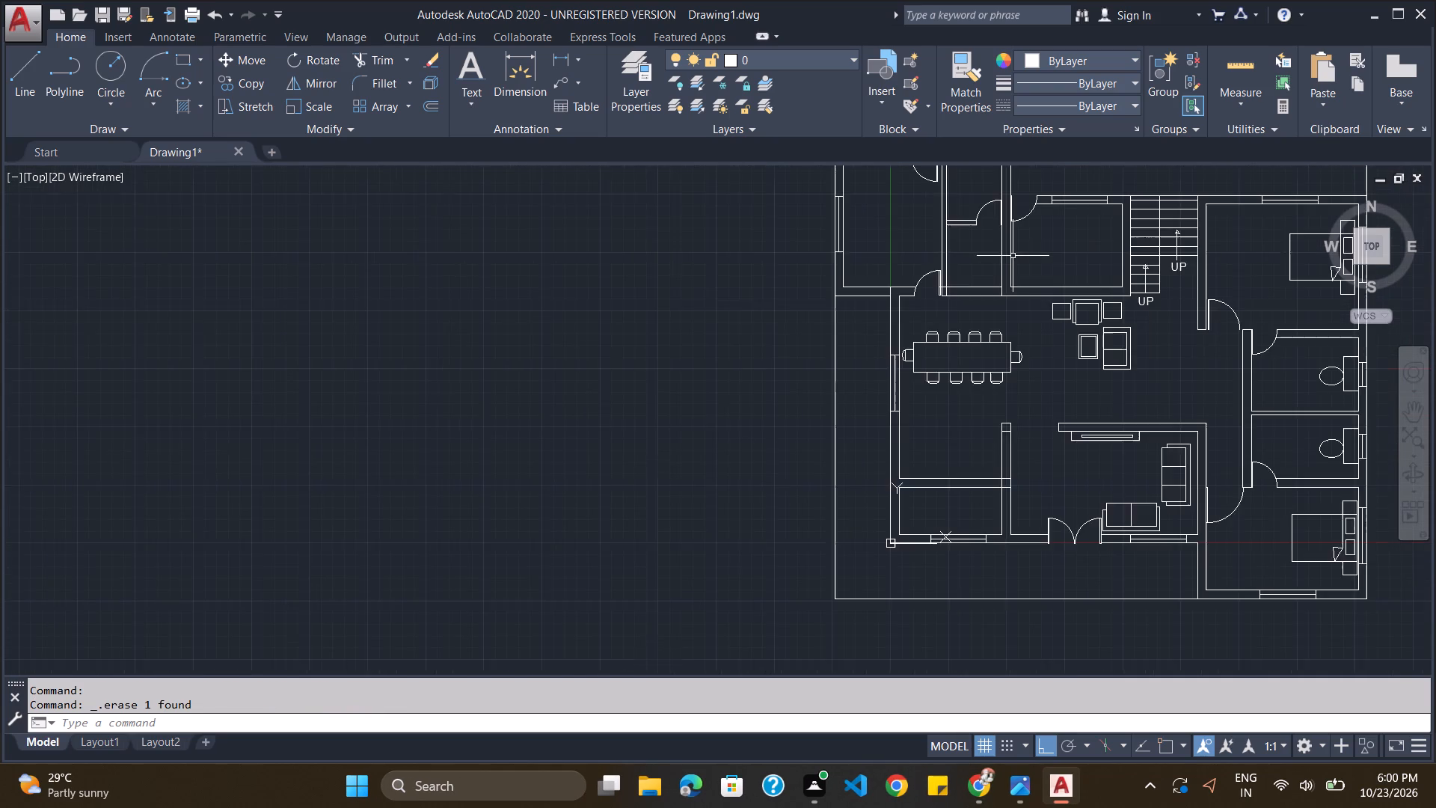
scroll(1012, 275, "down", 3)
scroll(1133, 263, "up", 2)
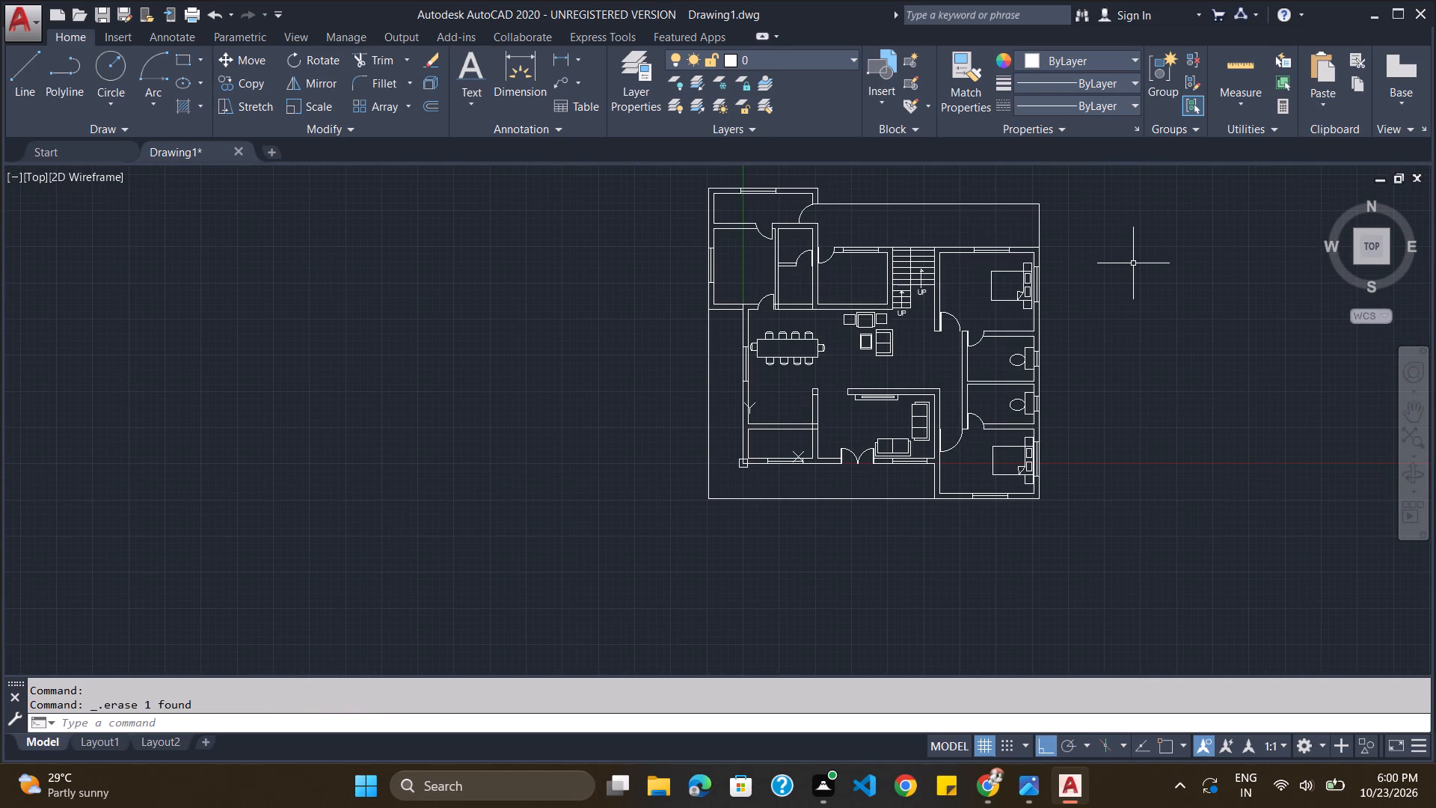
scroll(1037, 352, "up", 2)
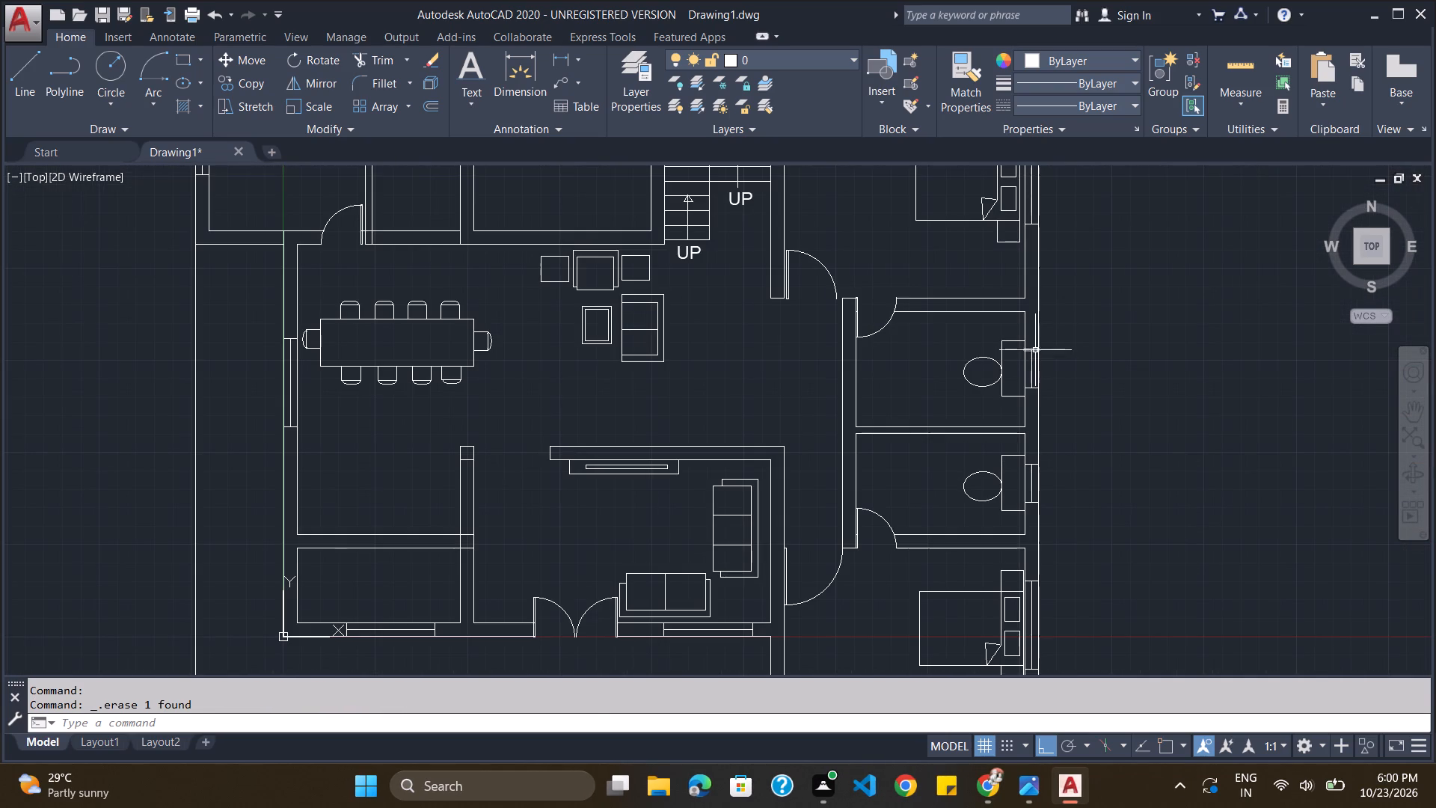
left_click(1034, 348)
left_click(1032, 364)
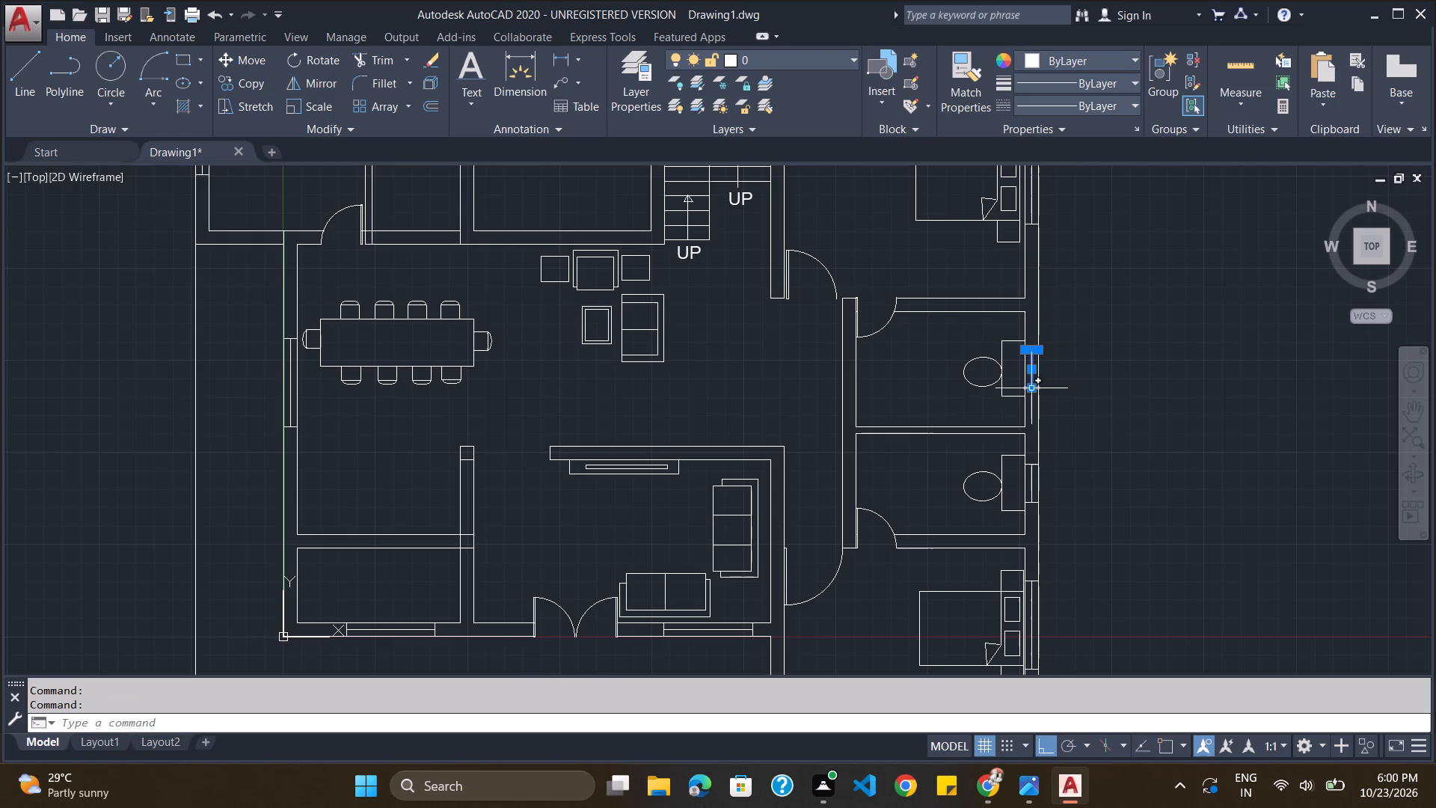
scroll(1025, 386, "up", 3)
left_click(1025, 394)
scroll(1068, 343, "down", 4)
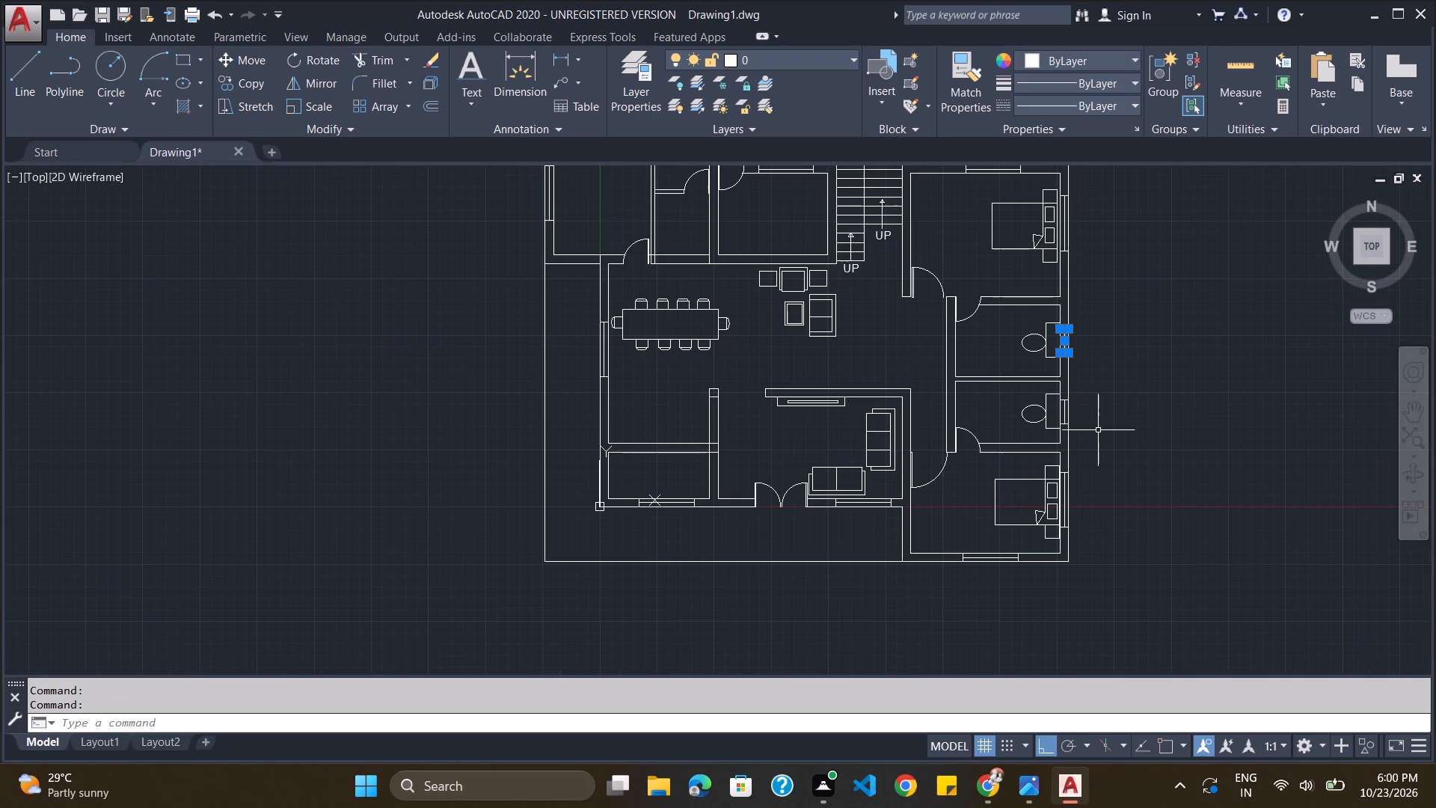
key("ctrl+c")
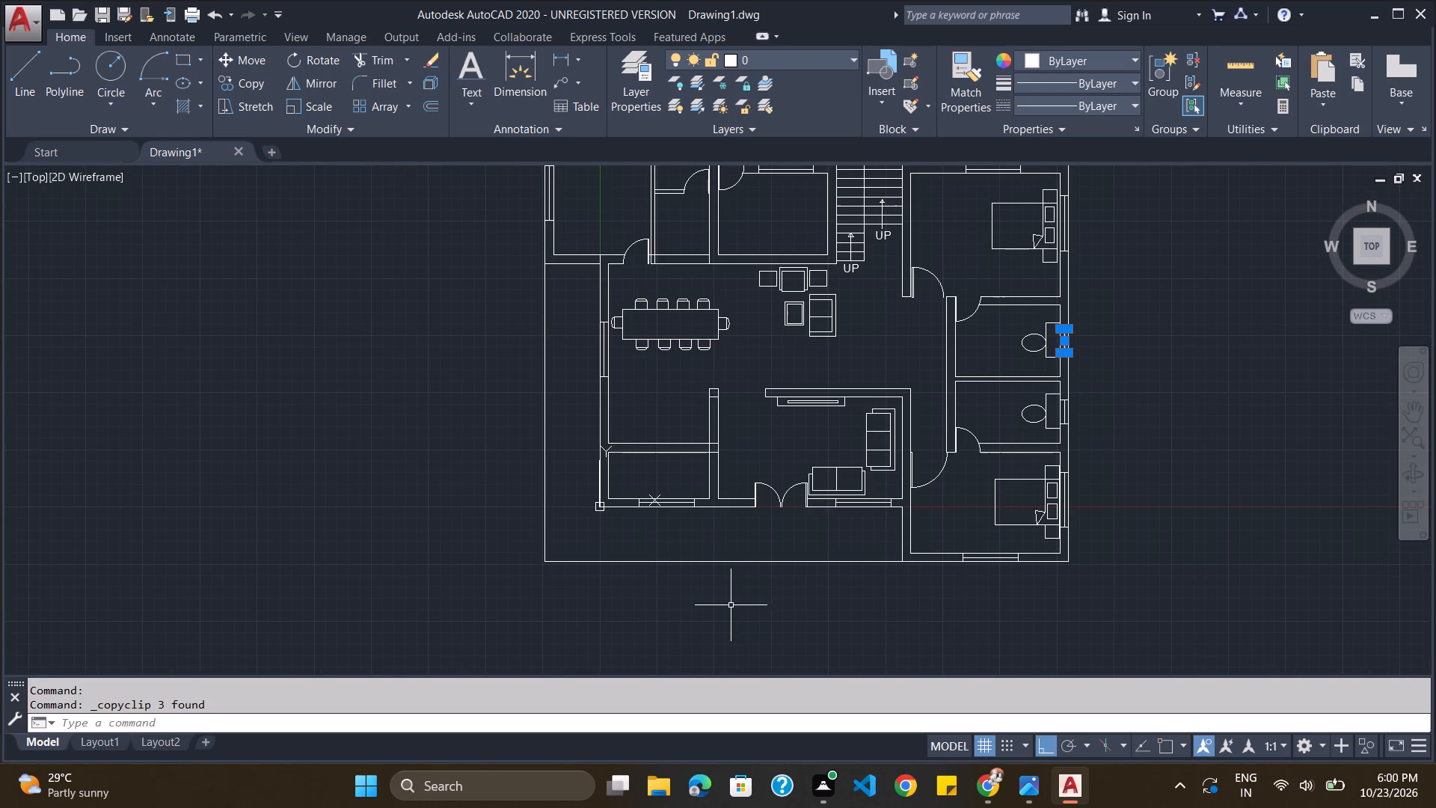
key("ctrl+v")
left_click(719, 606)
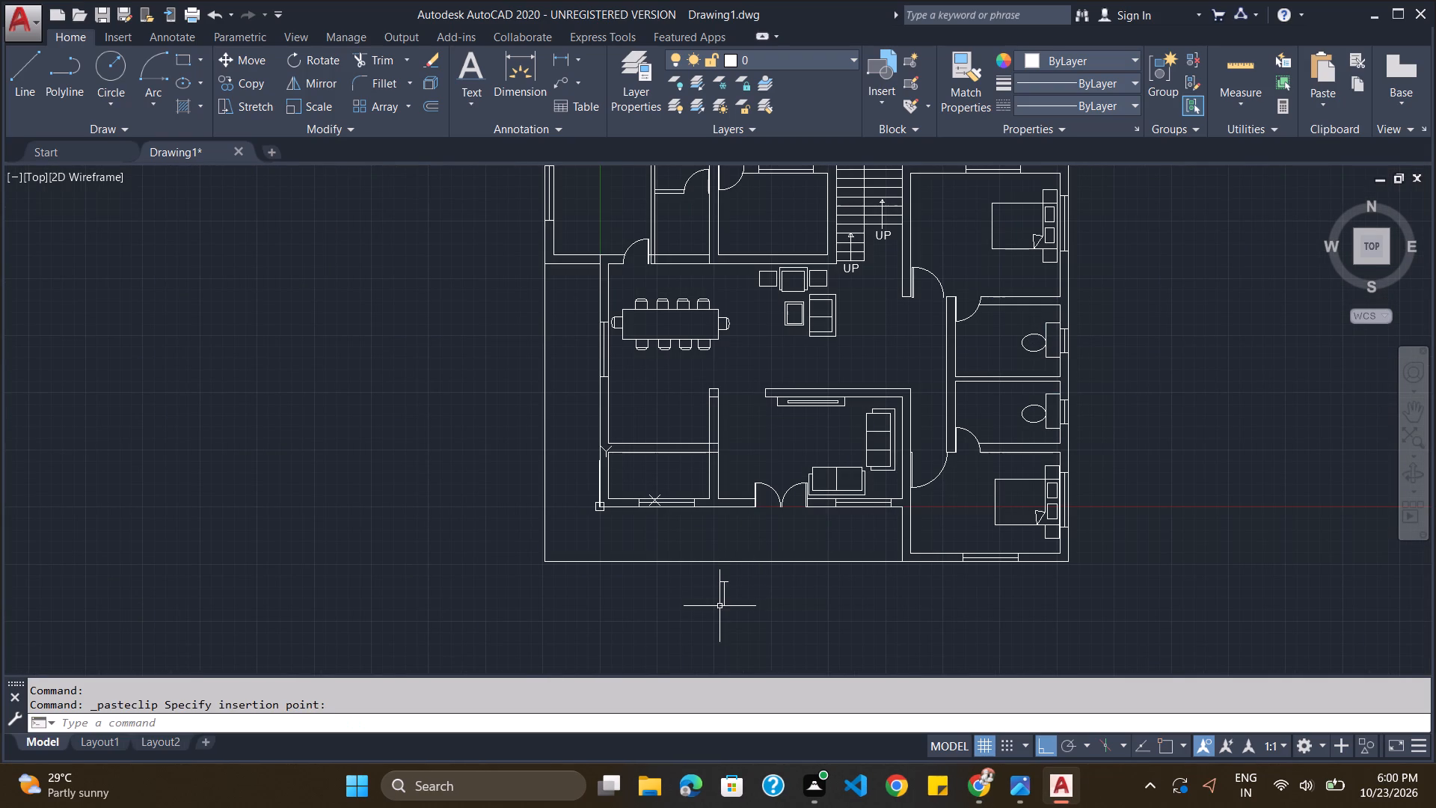
Rotate the pasted window symbol 270 degrees about its lower end so it lies horizontally.
left_click_drag(744, 580, 772, 593)
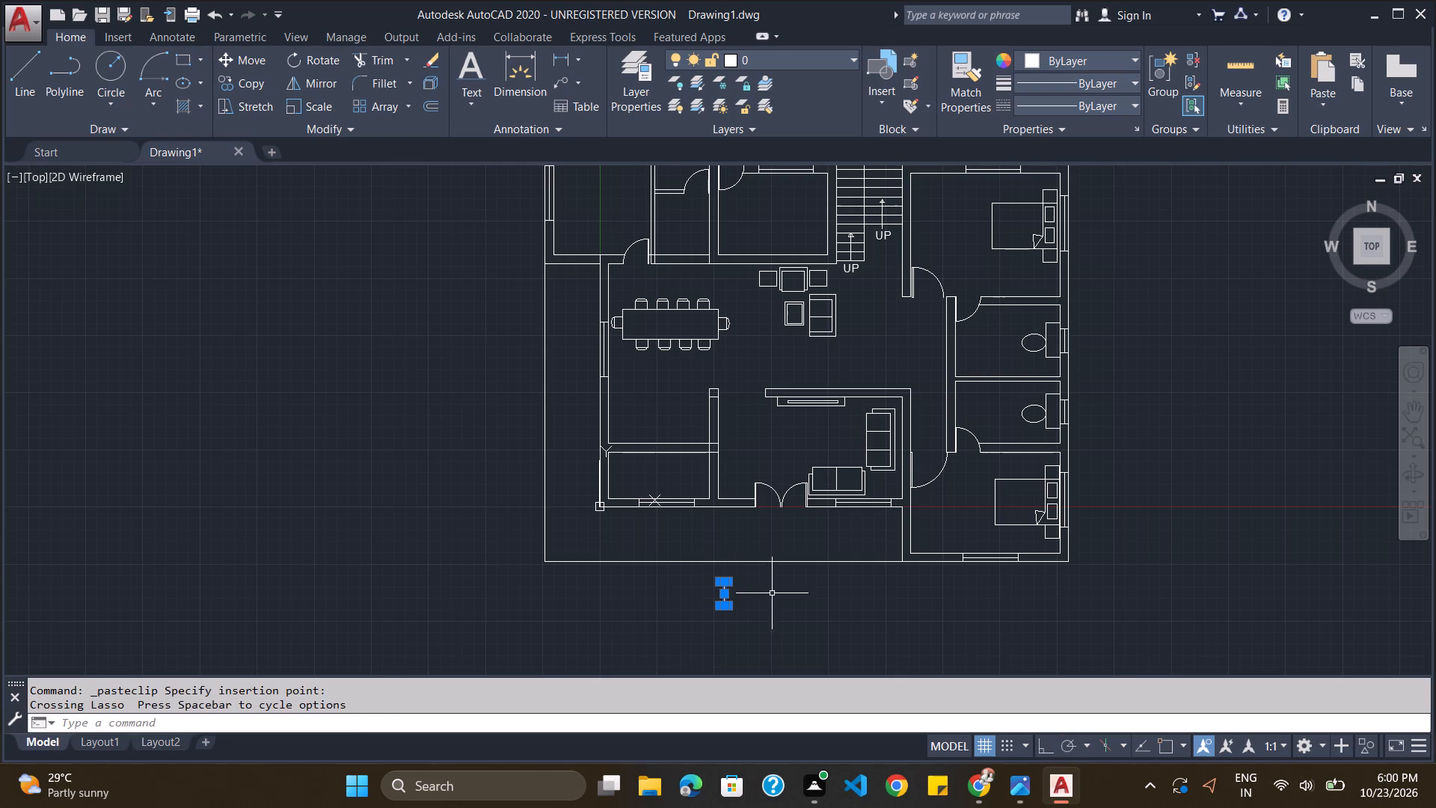
type("ro")
key("Return")
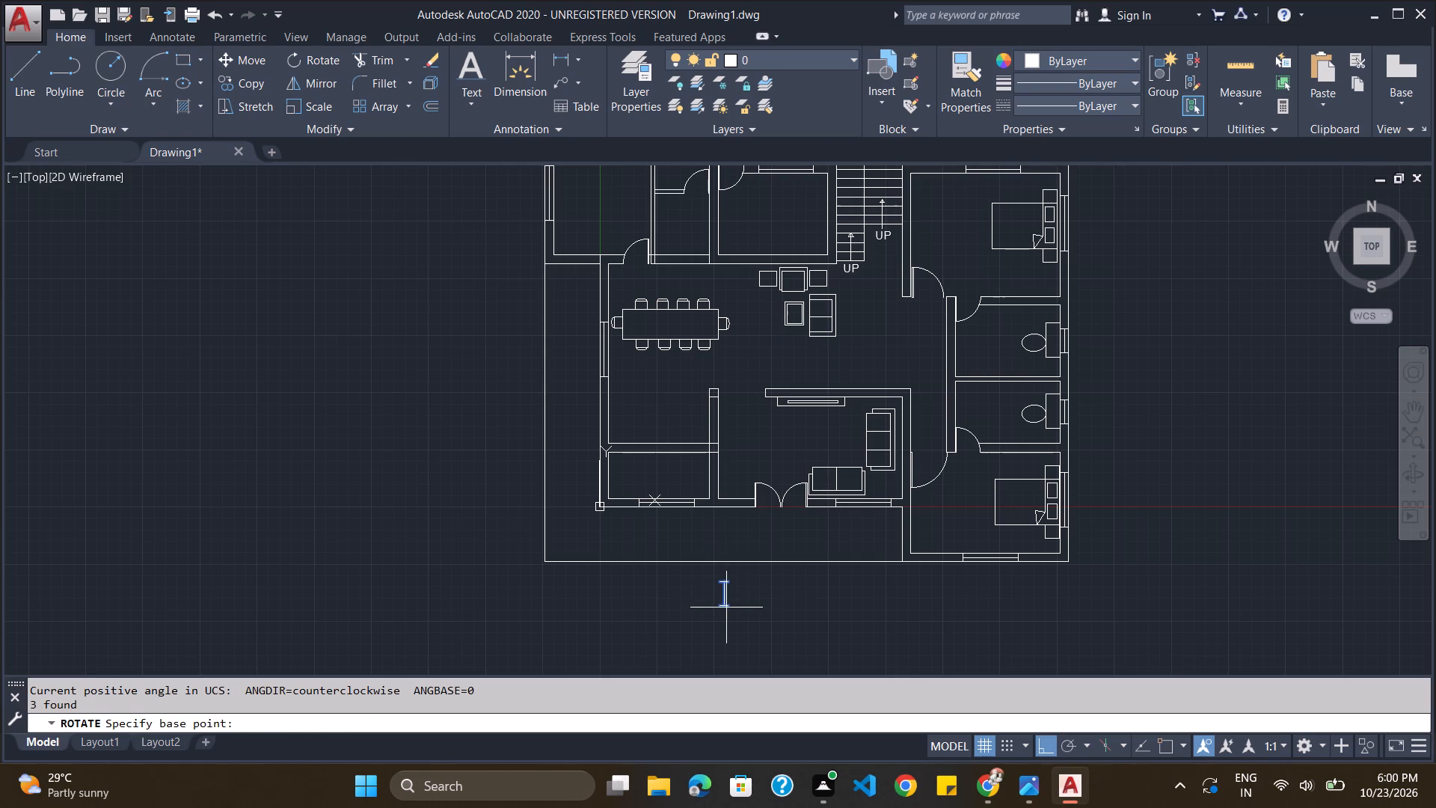
left_click(726, 607)
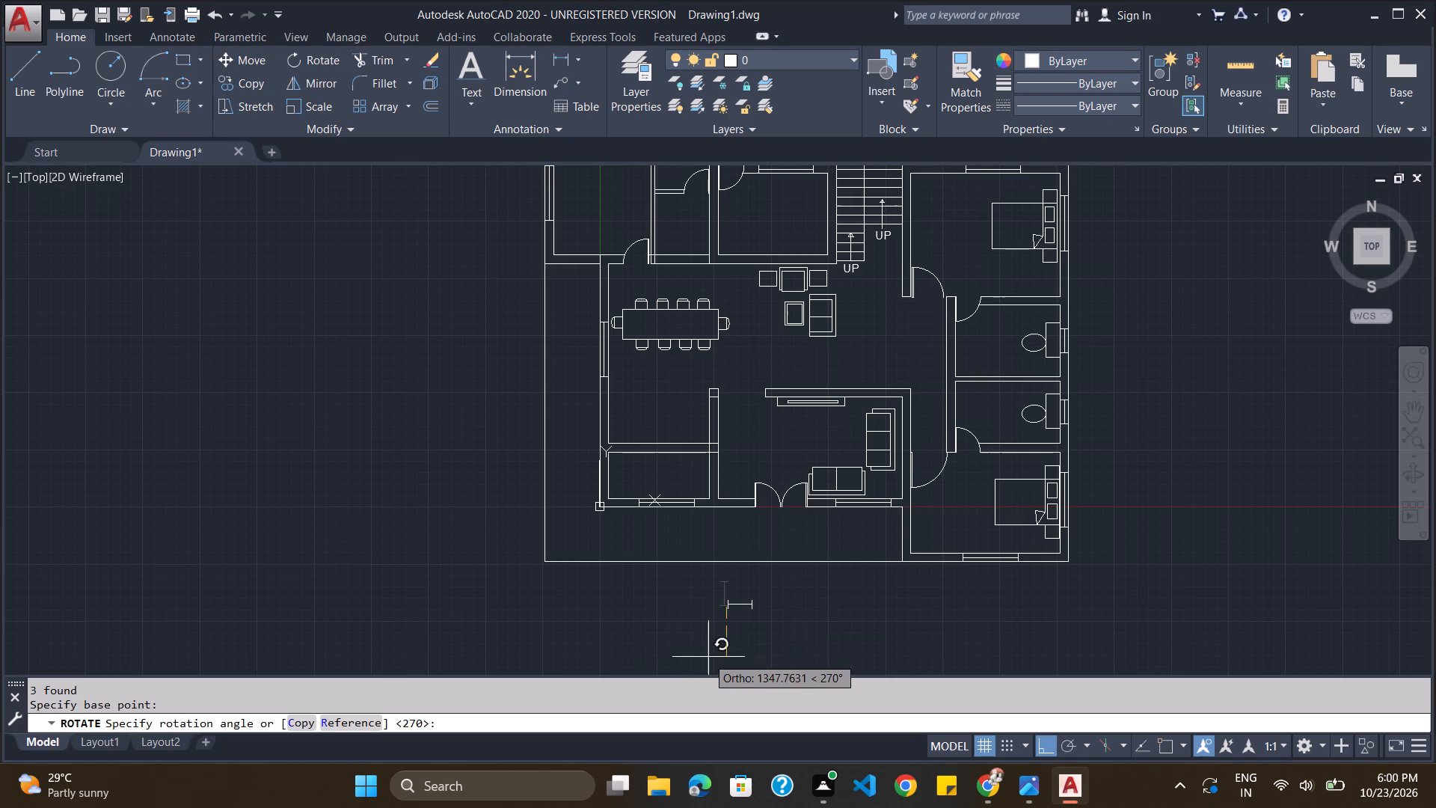
left_click(708, 657)
Copy the rotated window symbol and paste it into the south wall between the prayer room and the entrance double door.
left_click_drag(759, 596, 781, 590)
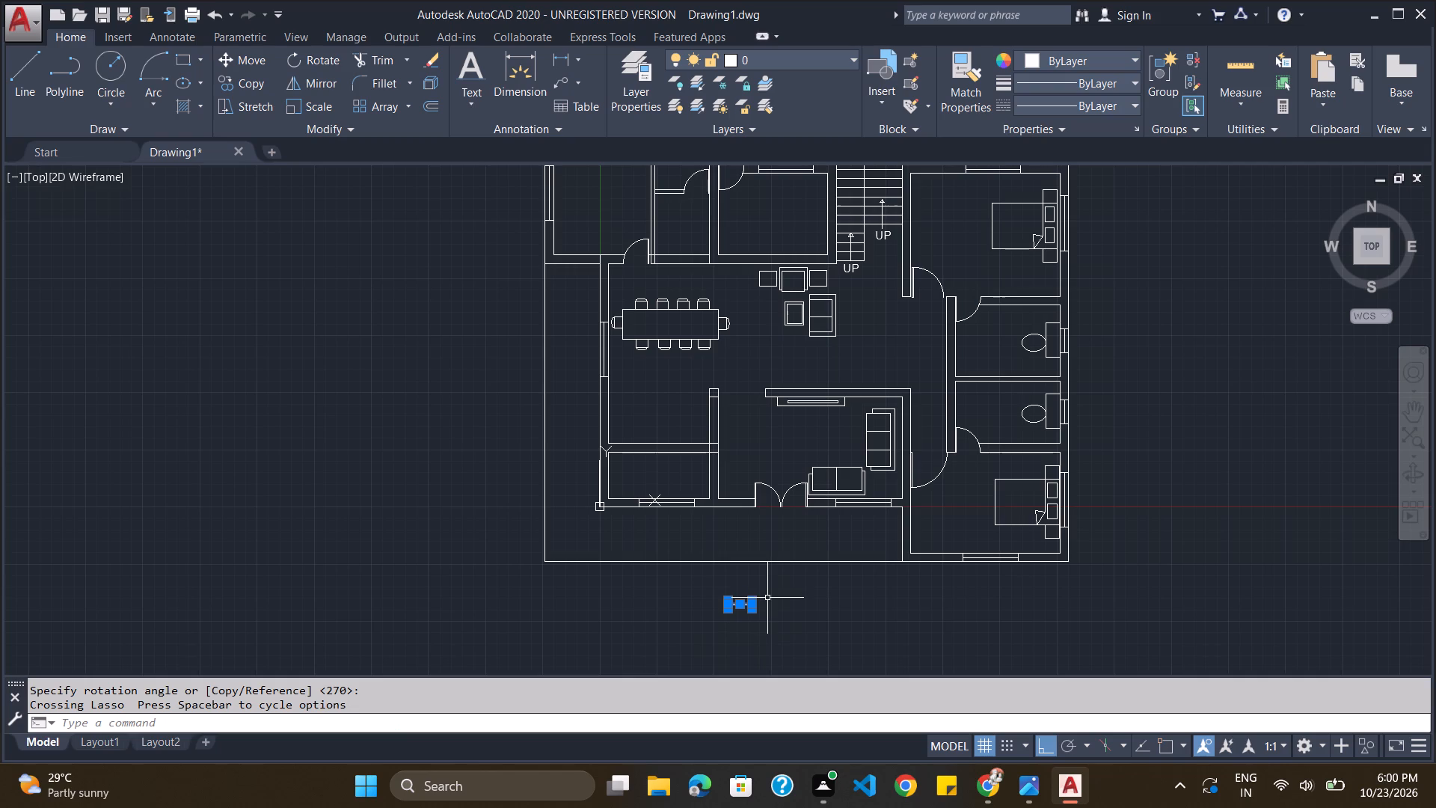
key("ctrl+c")
key("ctrl+v")
scroll(730, 505, "up", 2)
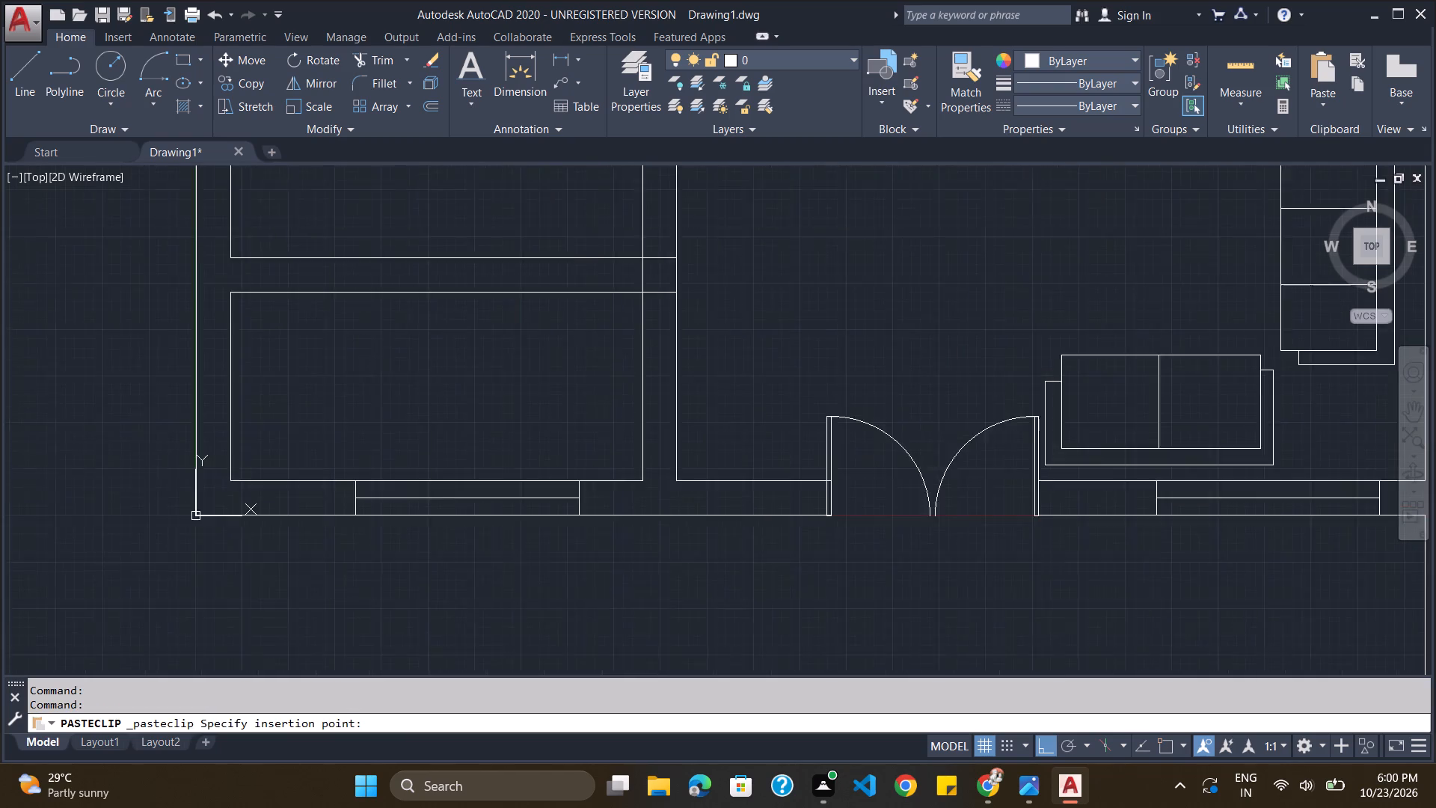
scroll(730, 505, "up", 2)
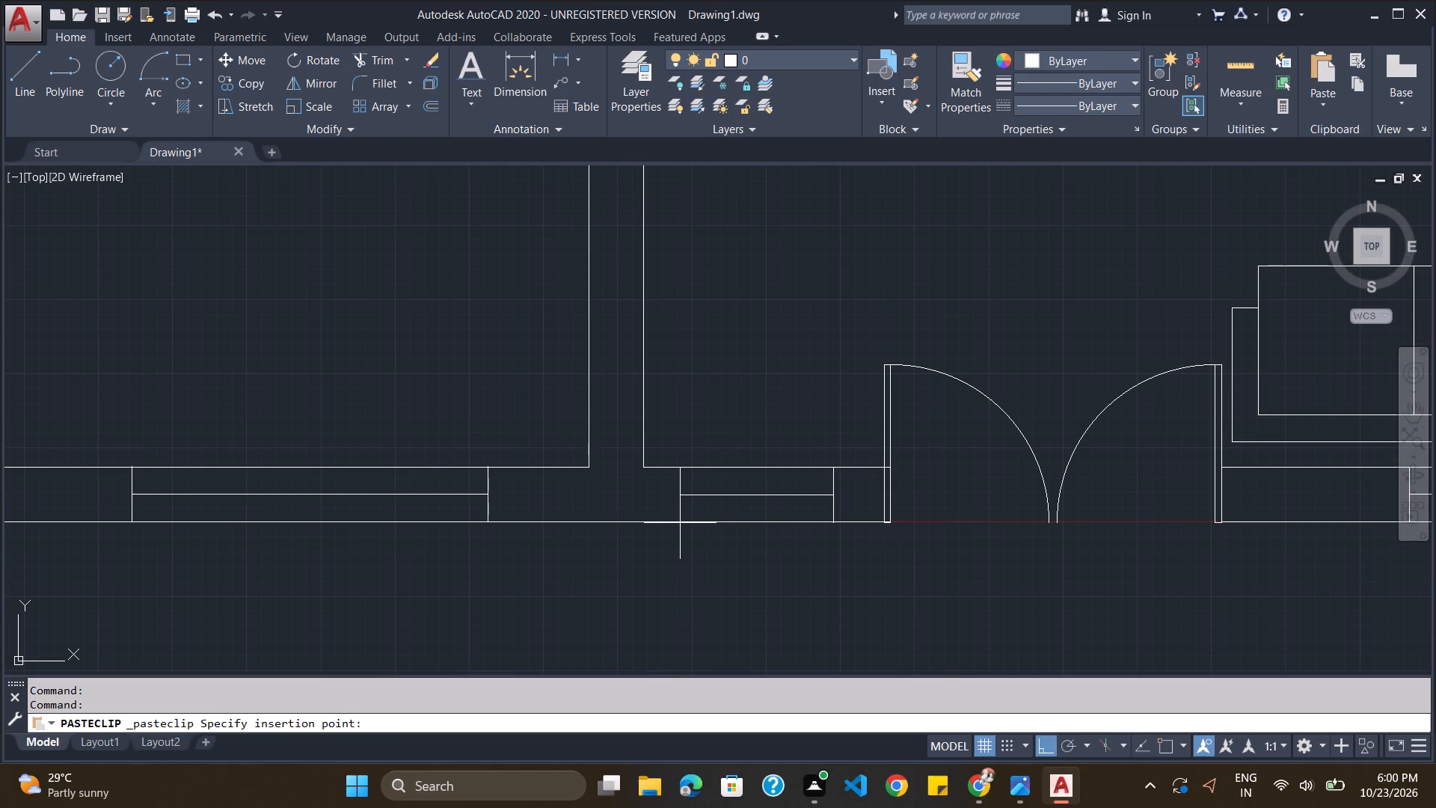
left_click(680, 522)
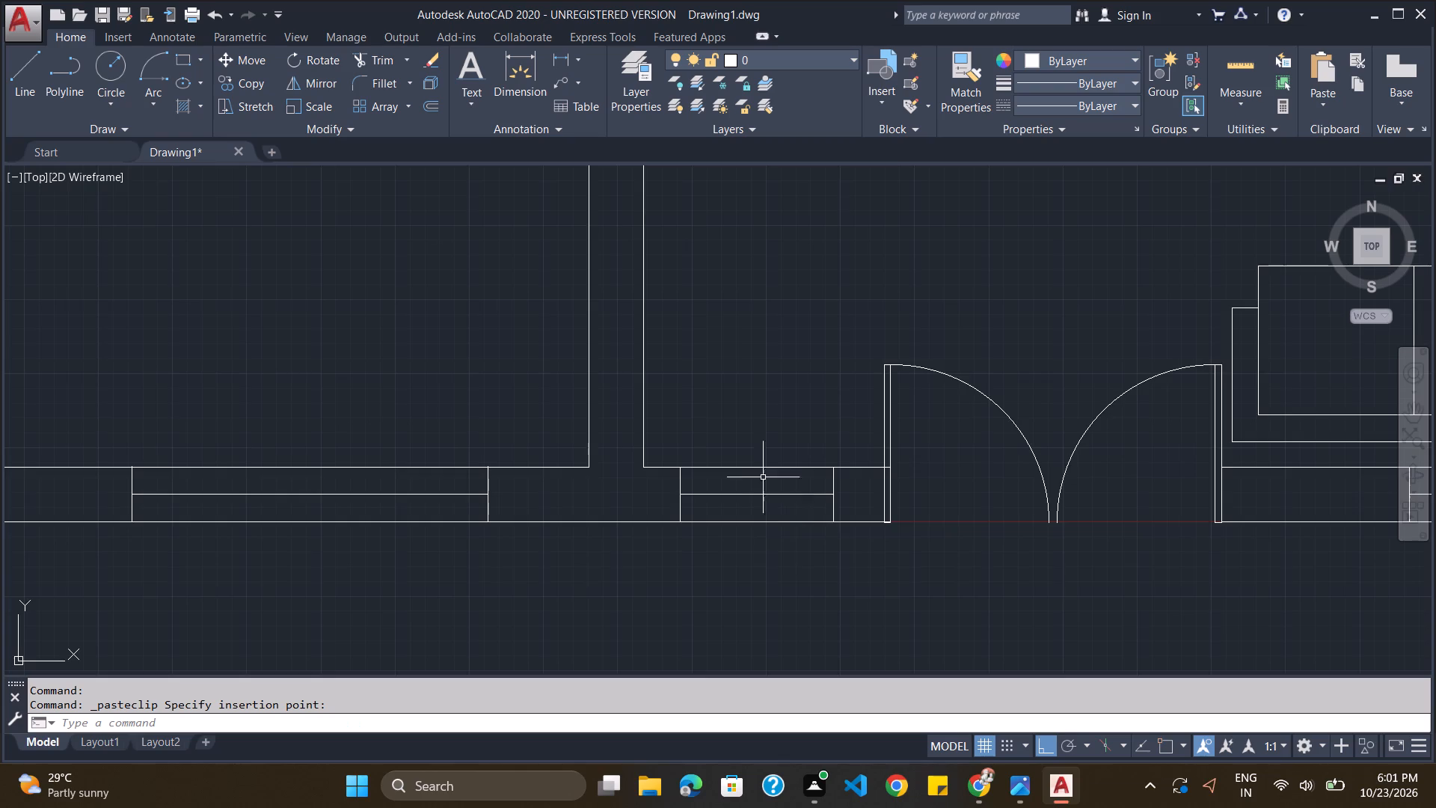
Paste another copy of the horizontal window symbol into the kitchen's south wall, west of the dining room's outer wall.
scroll(734, 476, "down", 4)
scroll(586, 221, "up", 3)
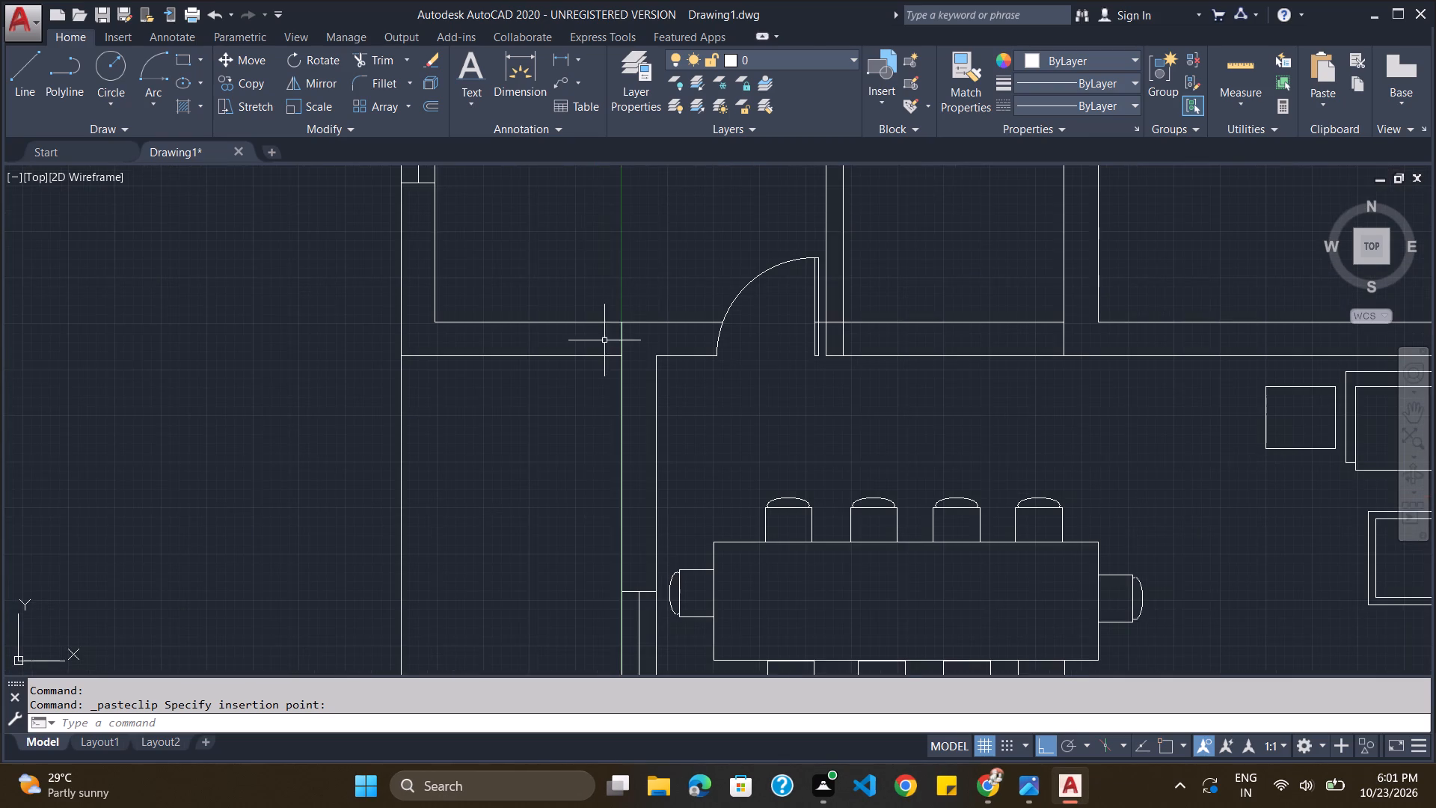
scroll(589, 346, "up", 3)
scroll(481, 373, "down", 2)
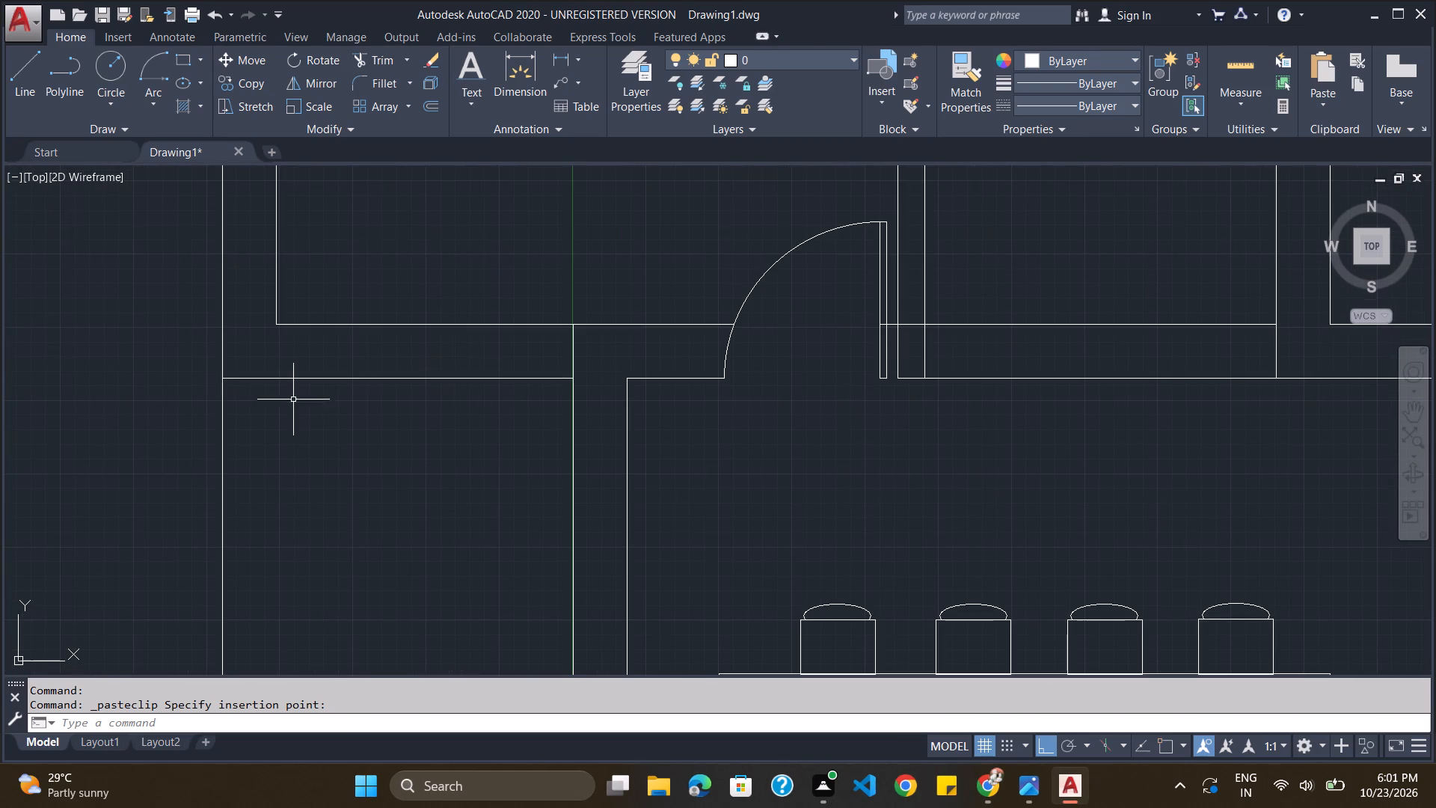
key("ctrl+v")
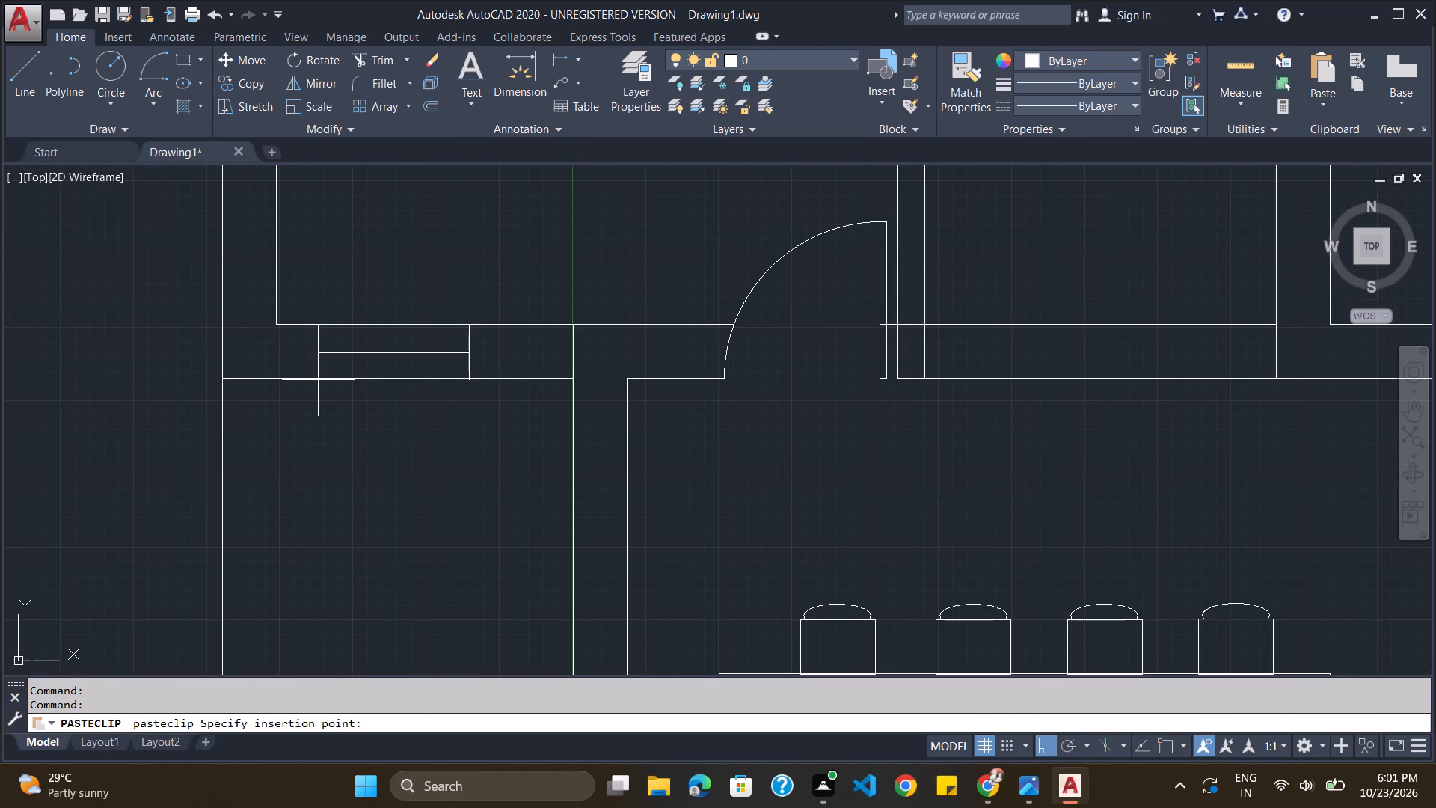
left_click(317, 379)
Following long.jpg, draw the kitchen counter polyline: about 2313 north from above the south window, east, then about 908 to the north wall.
scroll(461, 376, "down", 3)
scroll(538, 479, "down", 1)
key("alt+Tab")
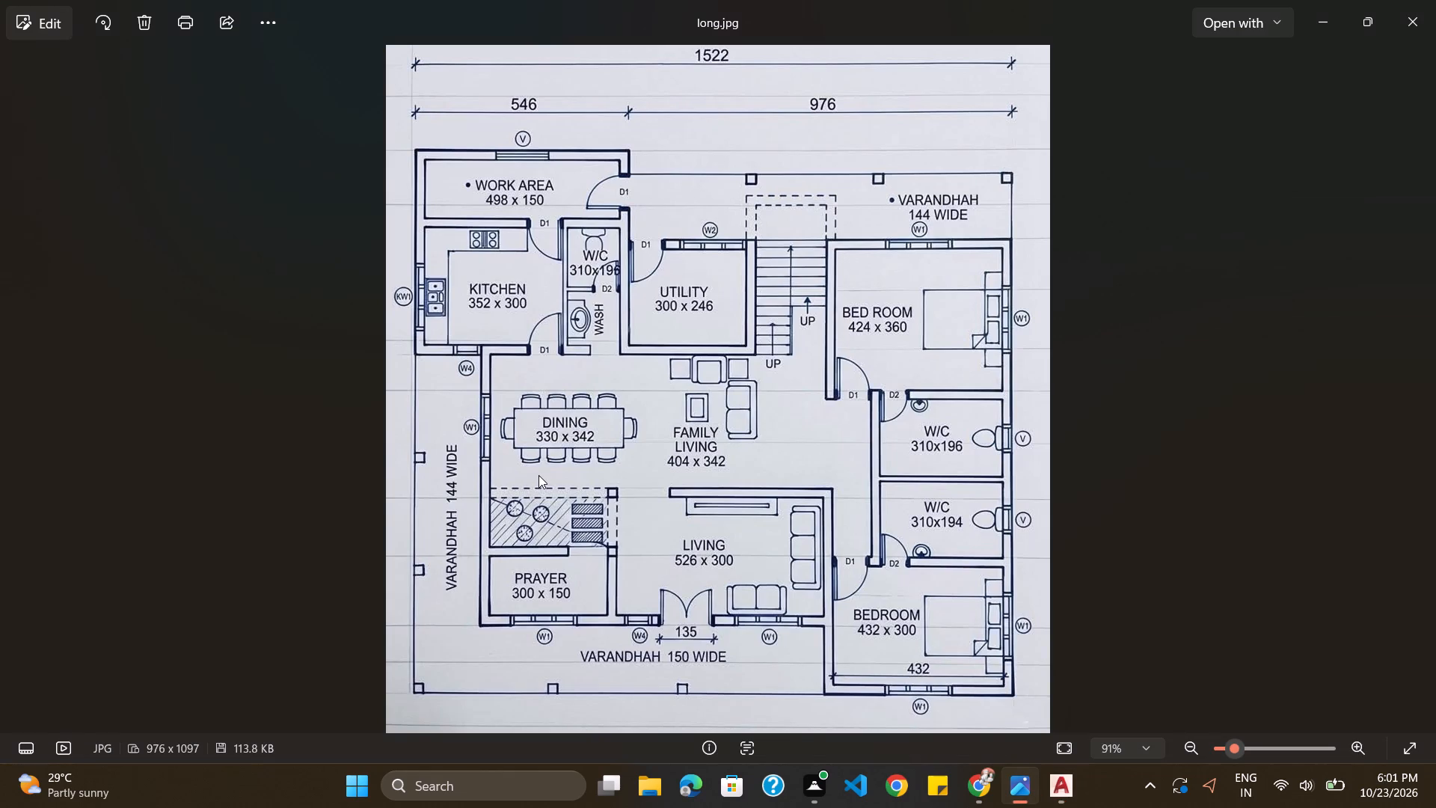
key("alt+Tab")
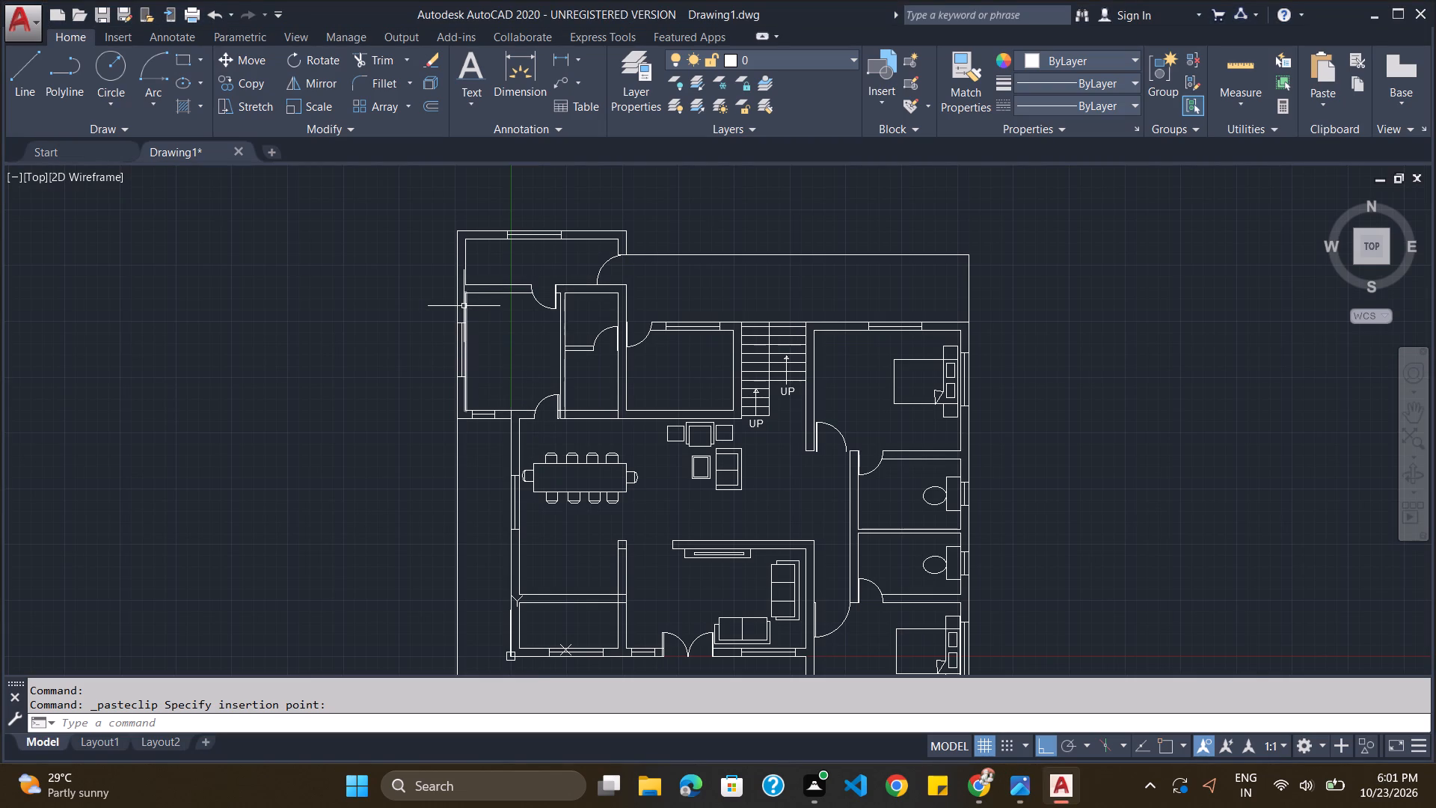
scroll(464, 305, "up", 1)
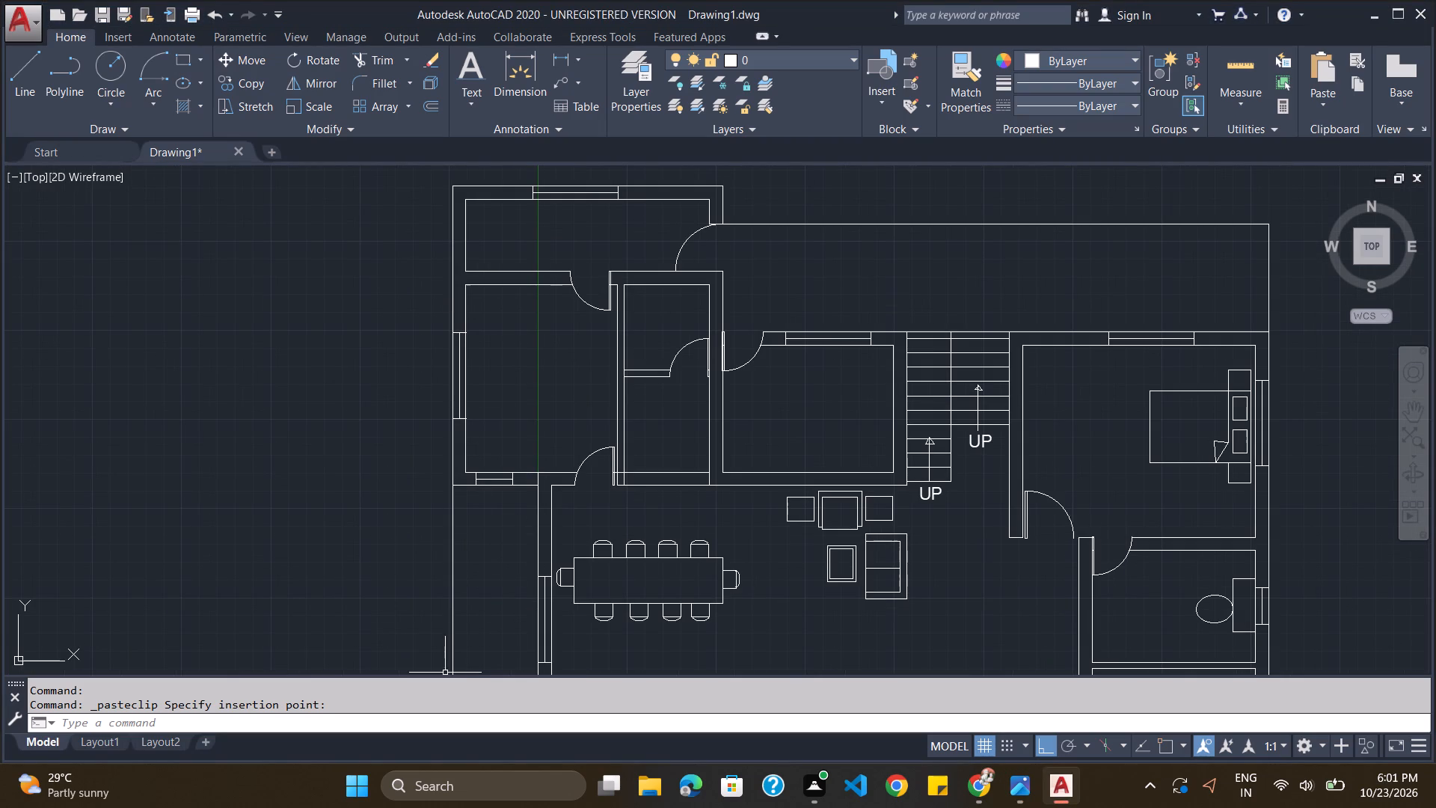
left_click(66, 67)
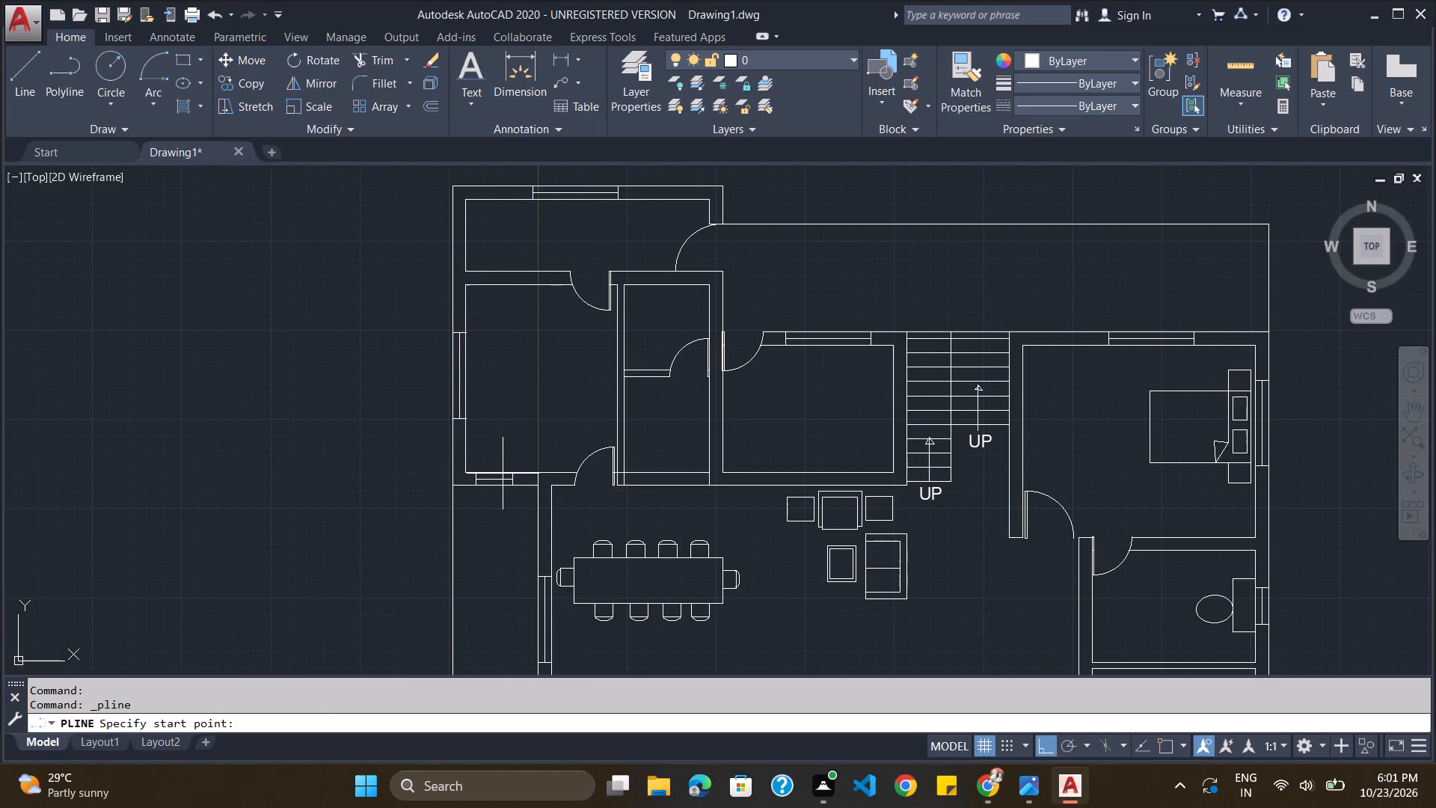
scroll(502, 470, "up", 2)
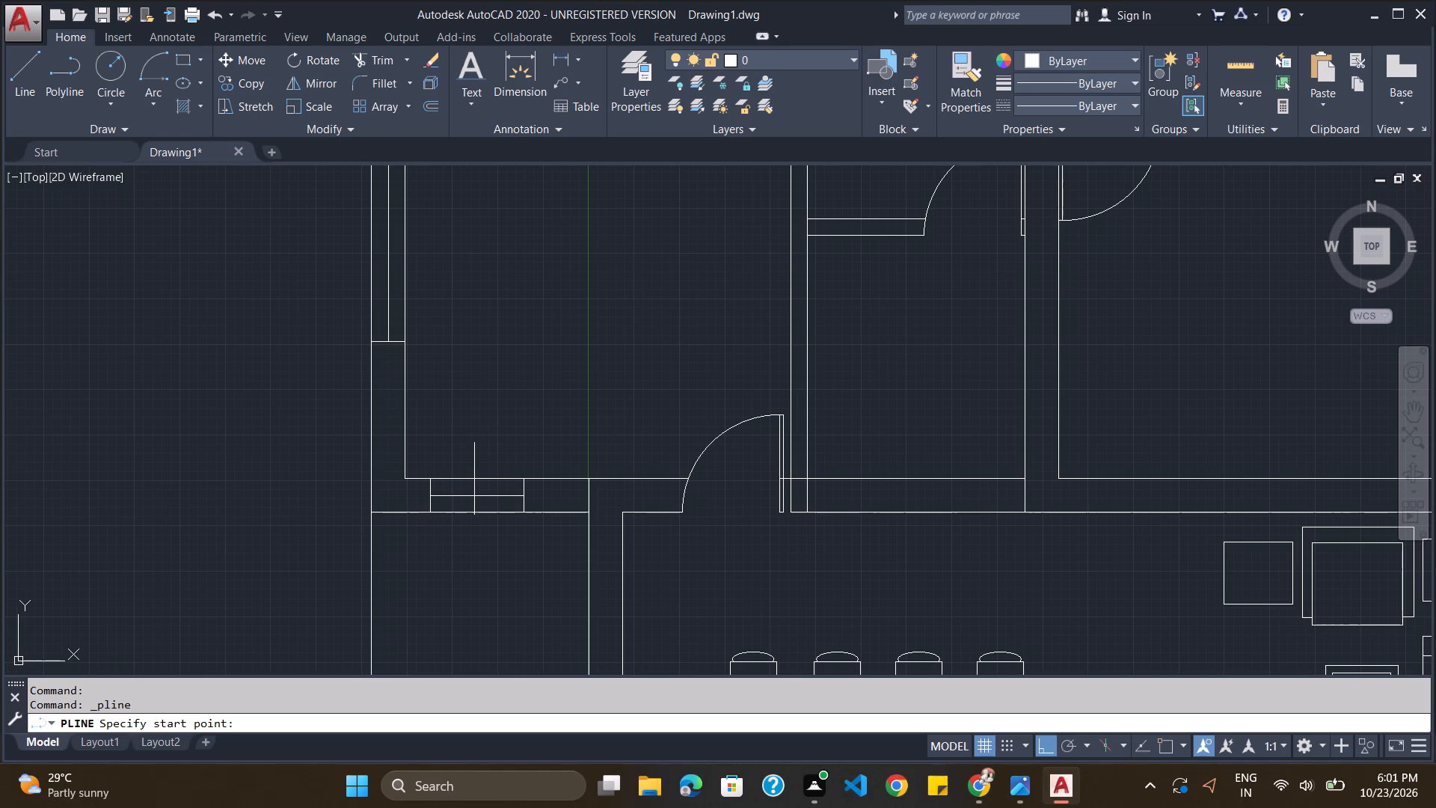
left_click(473, 479)
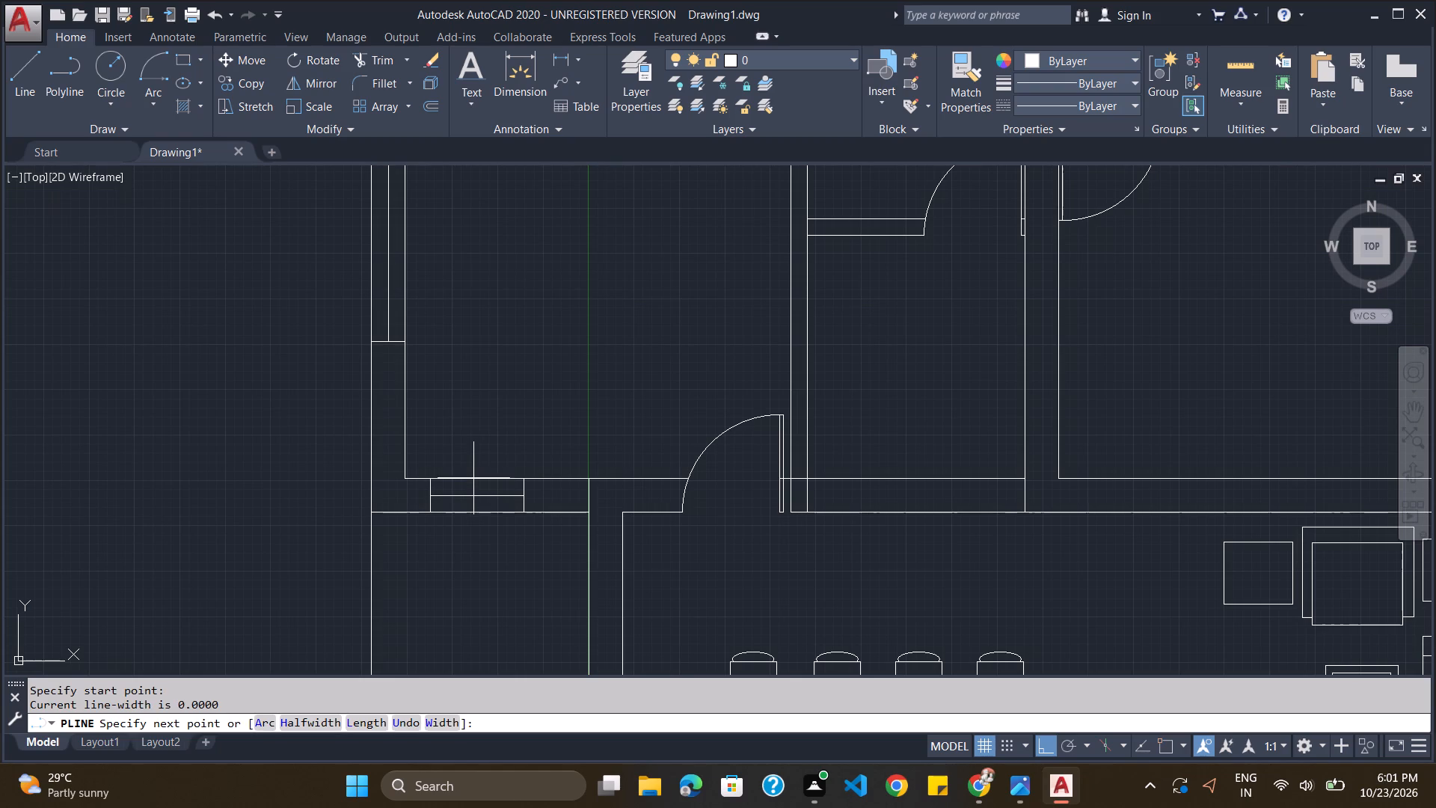
scroll(491, 296, "down", 2)
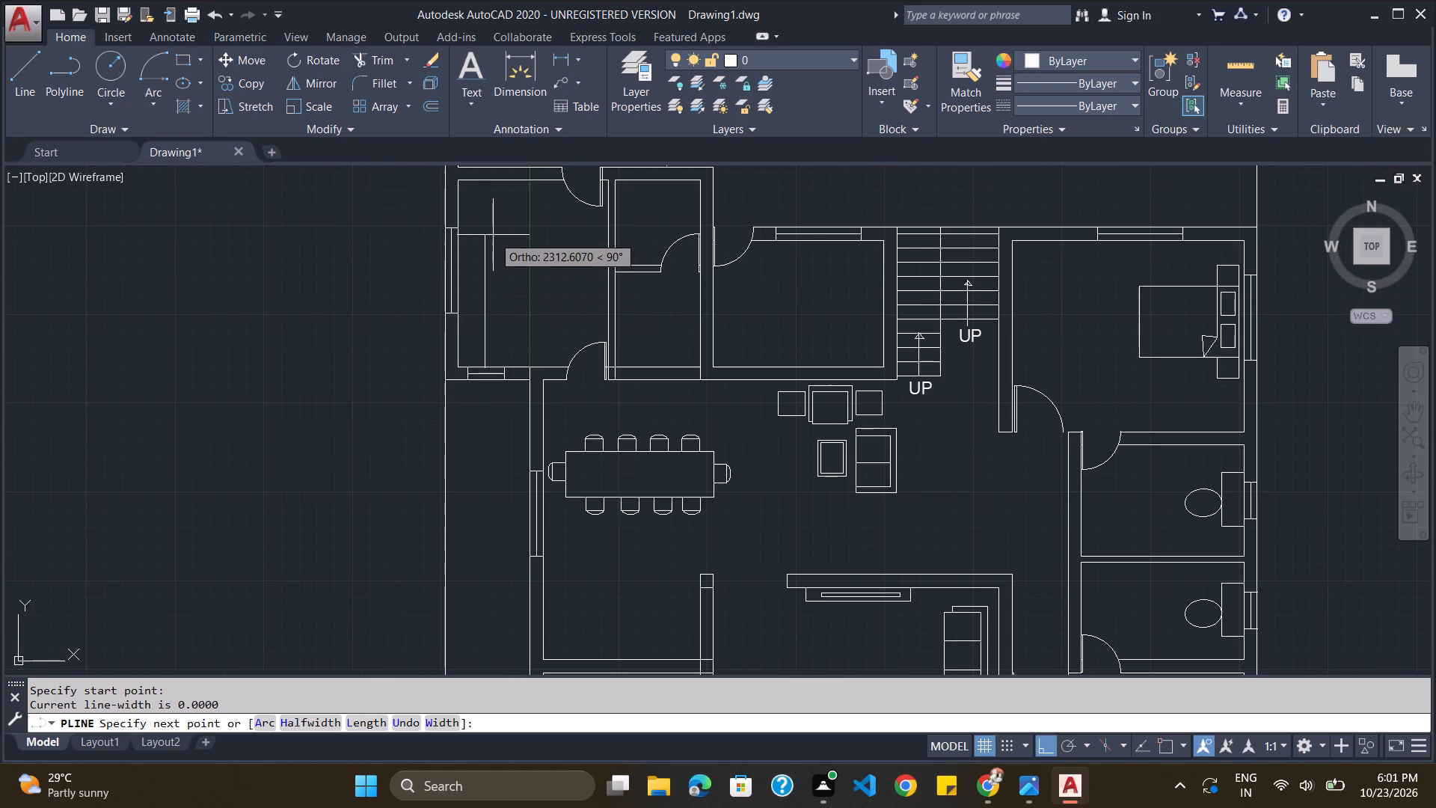
key("alt+Tab")
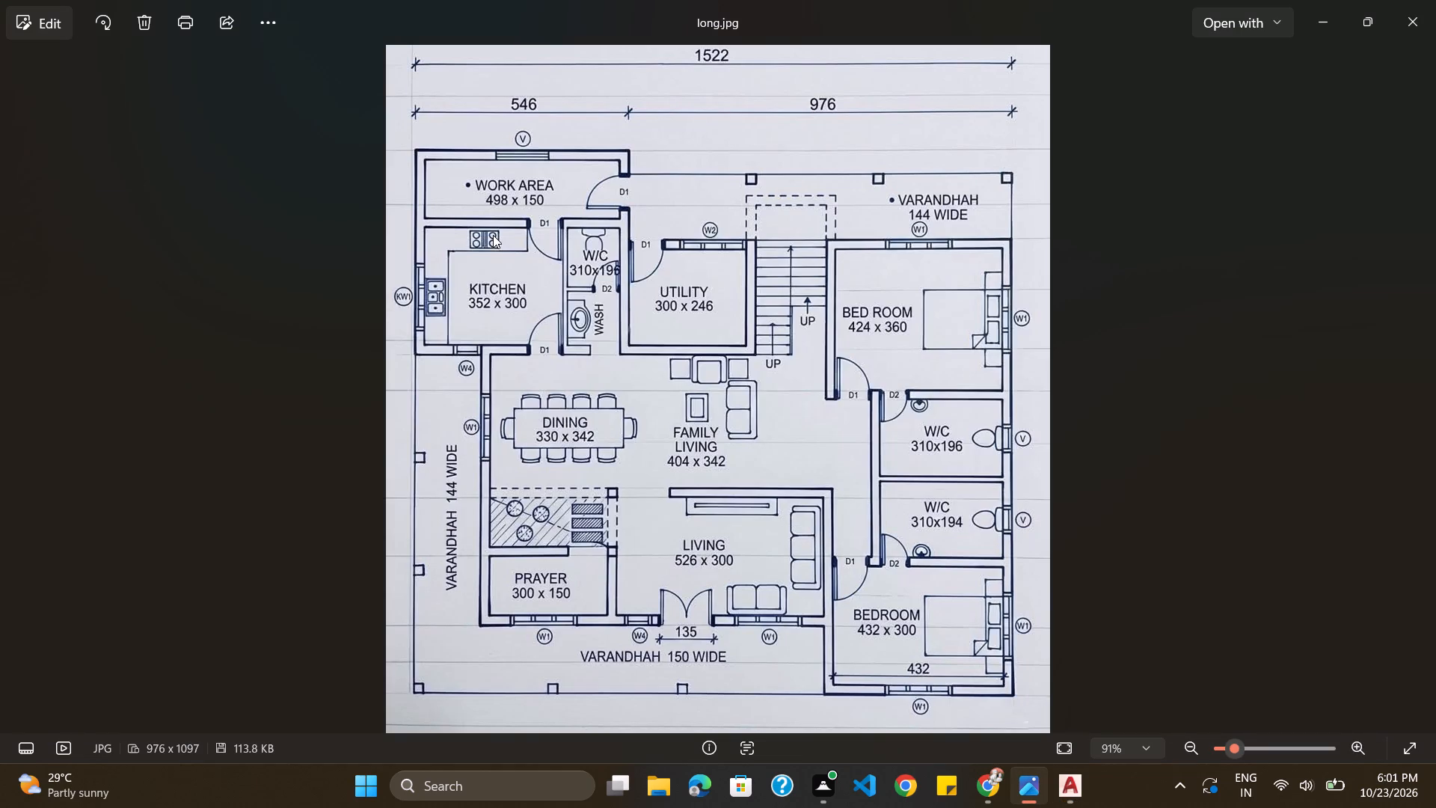
key("alt+Tab")
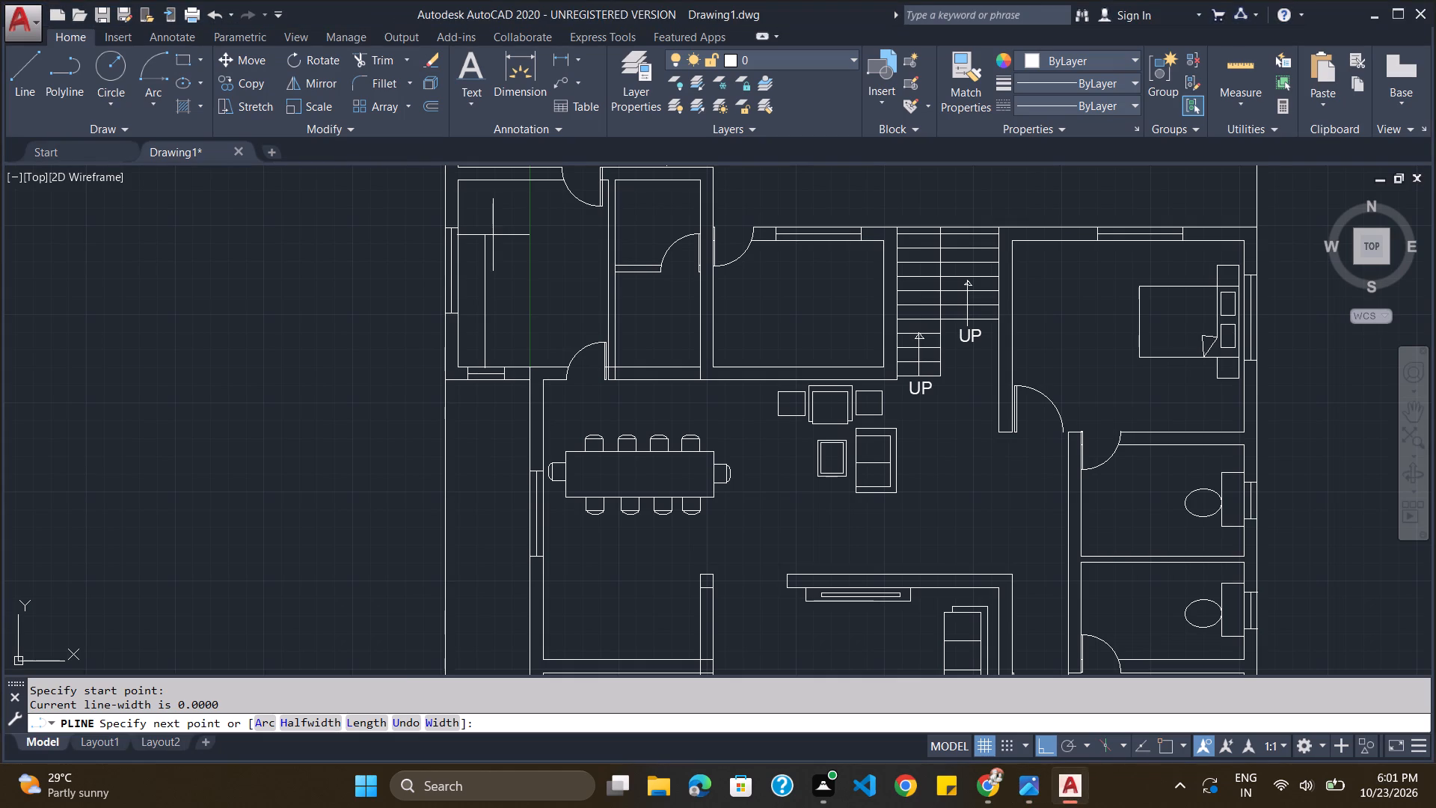
left_click(493, 235)
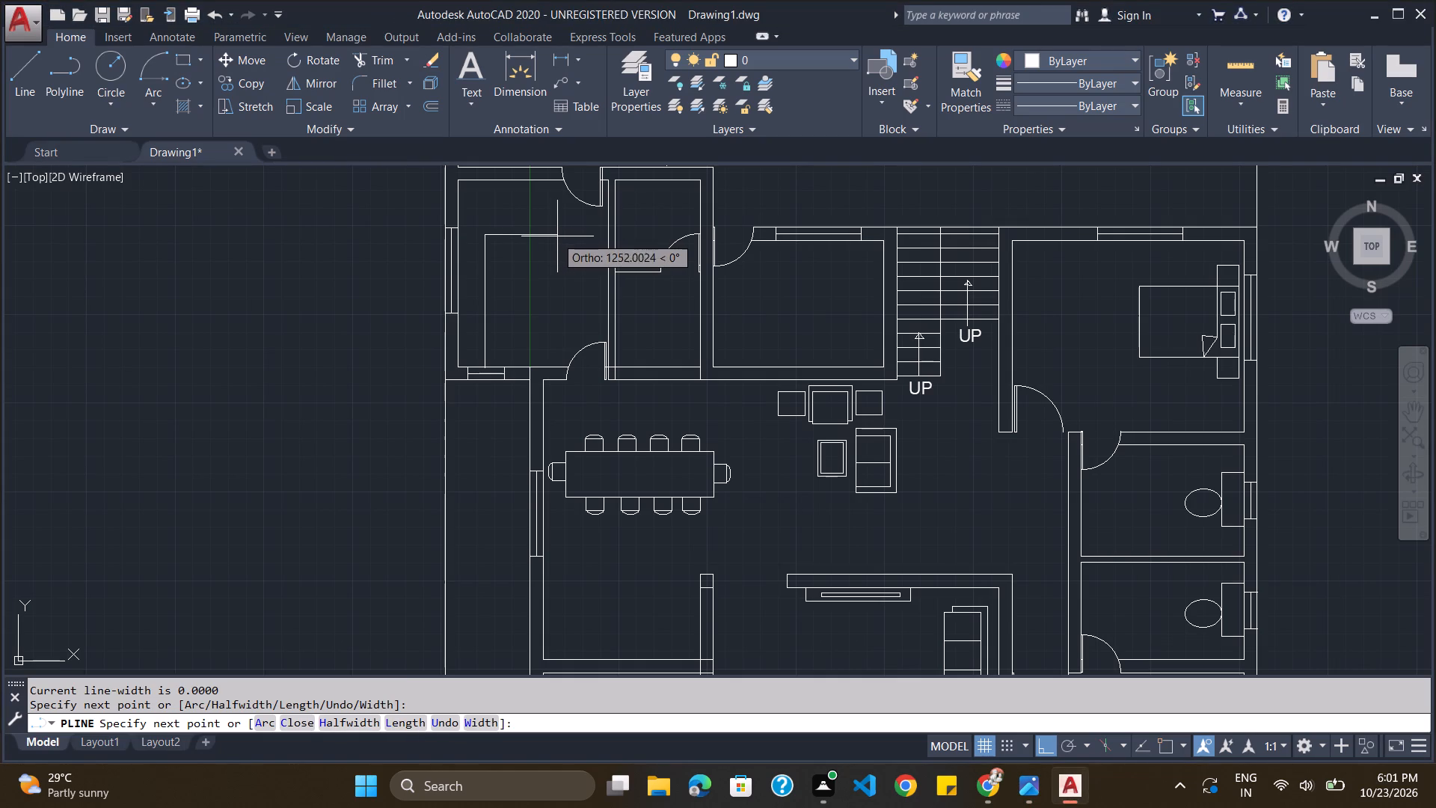
left_click(562, 236)
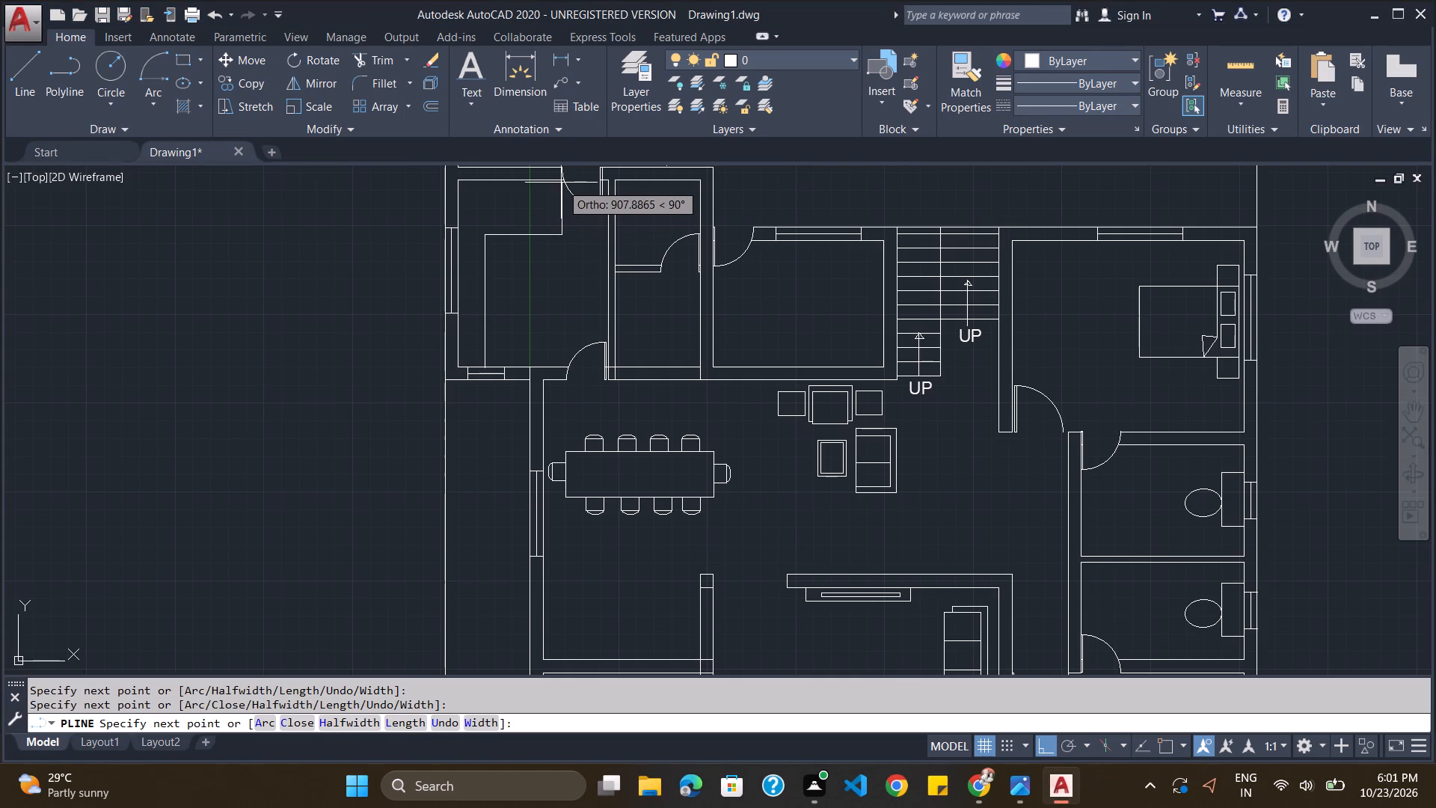
left_click(561, 180)
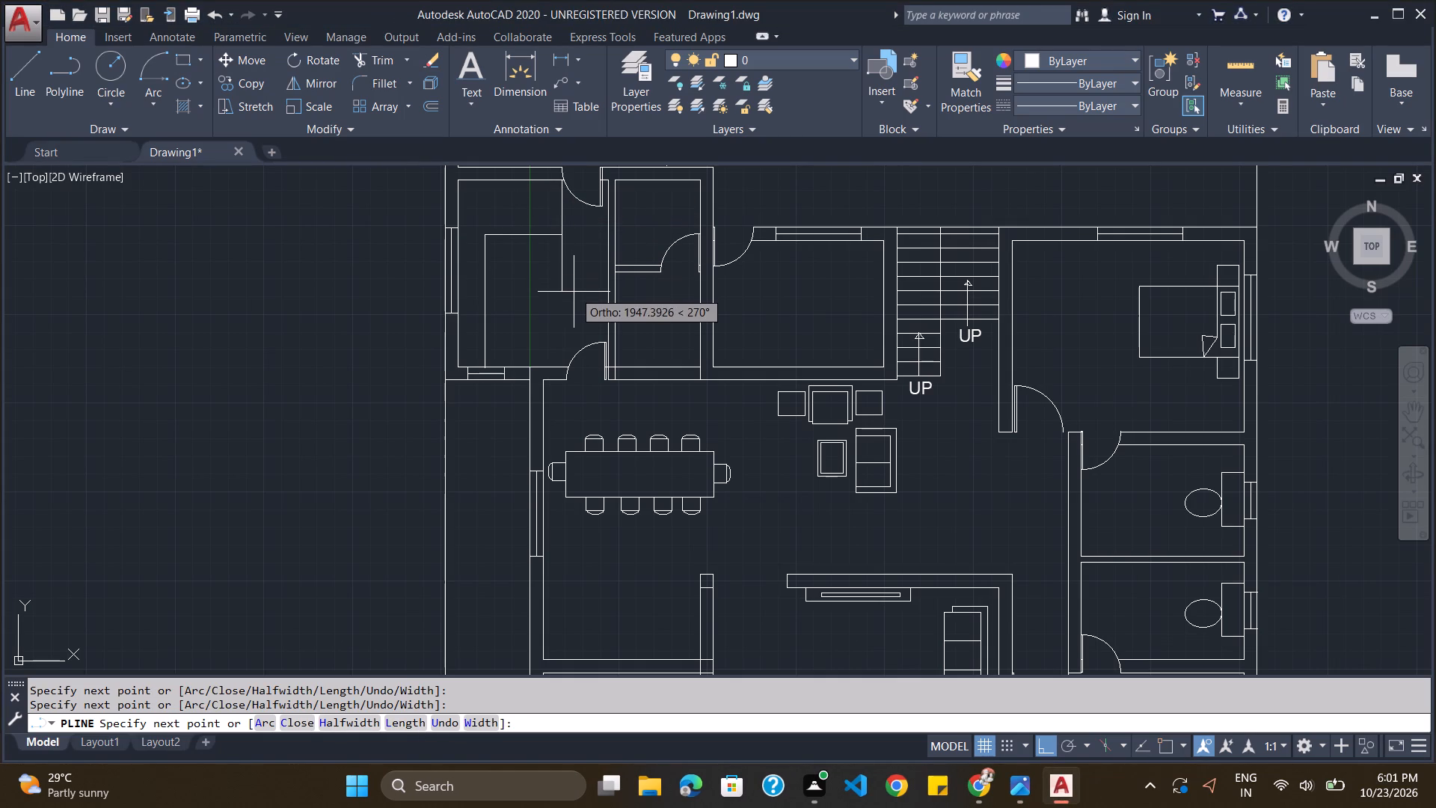
key("Escape")
scroll(485, 268, "down", 2)
scroll(479, 302, "up", 4)
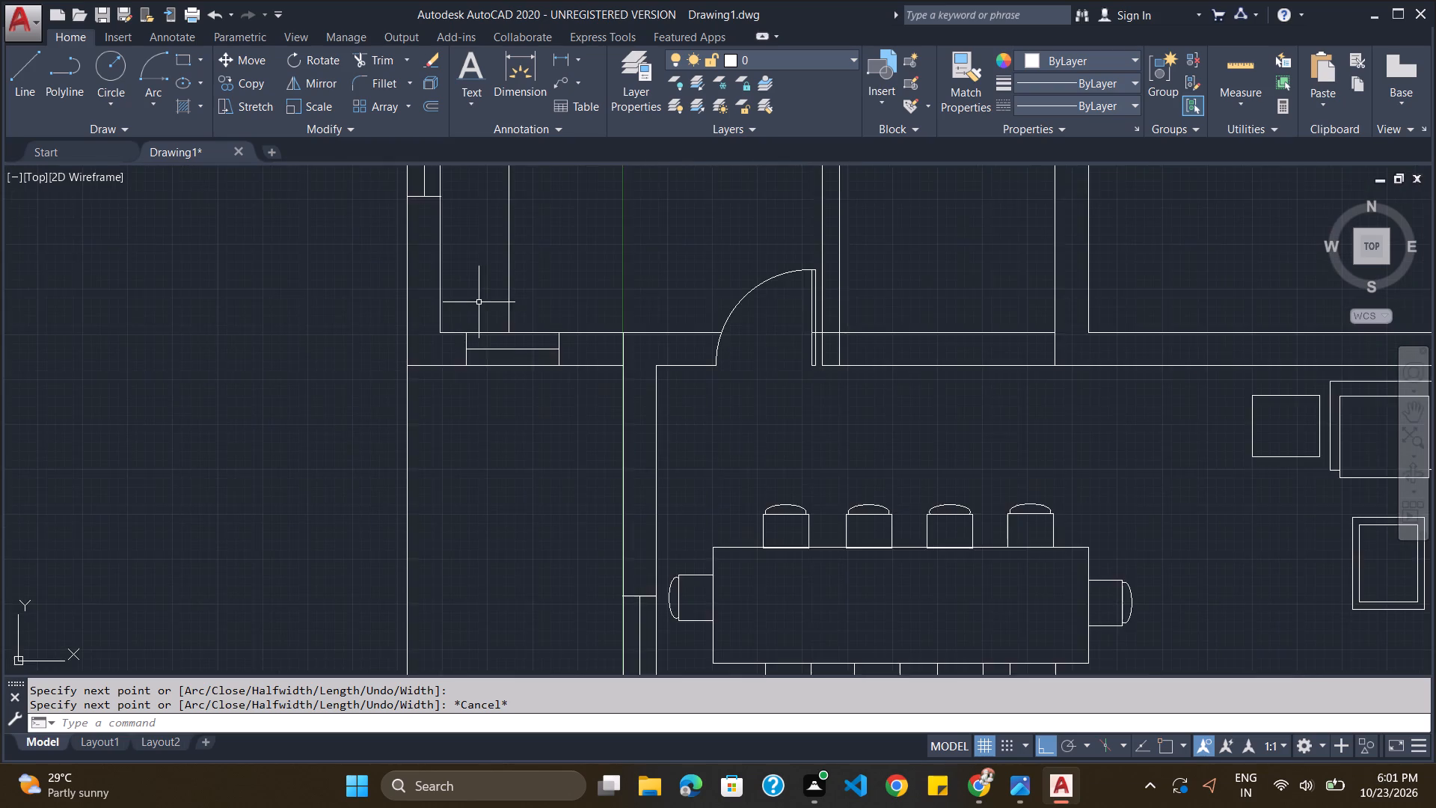
Trim away the kitchen counter's long vertical edge and its horizontal edge, keeping the short segment at the north wall.
scroll(461, 273, "down", 3)
scroll(431, 189, "up", 3)
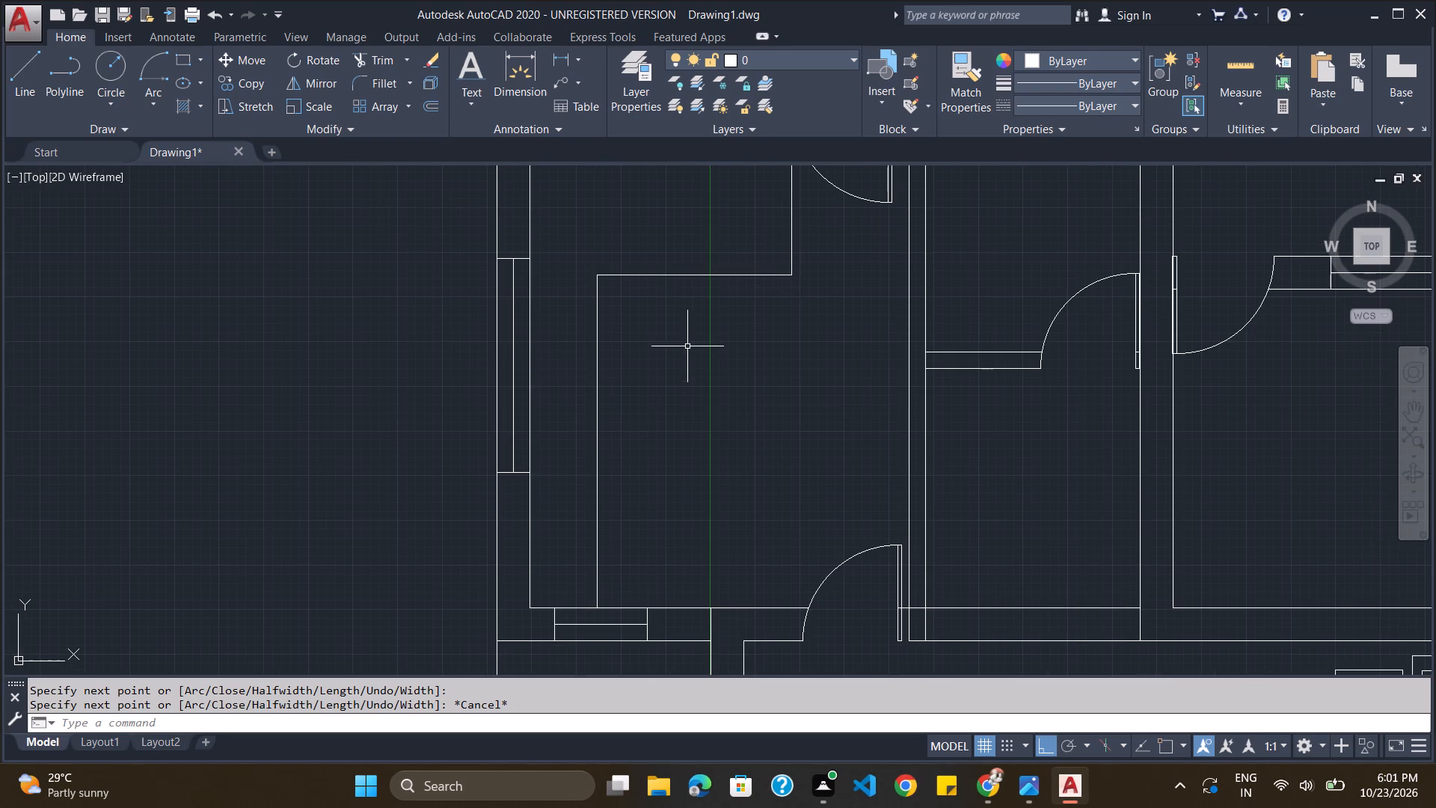
key("Escape")
key("t")
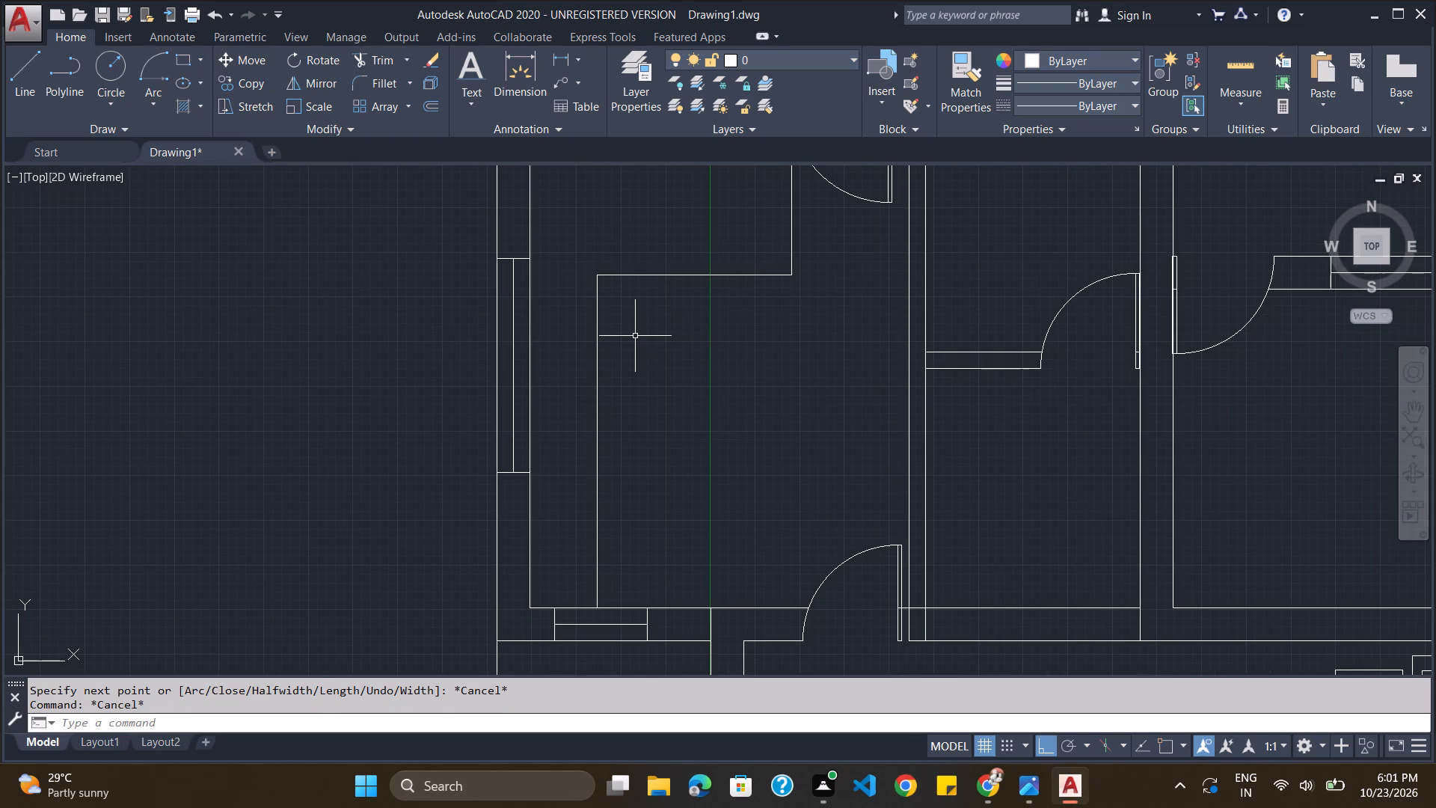
key("r")
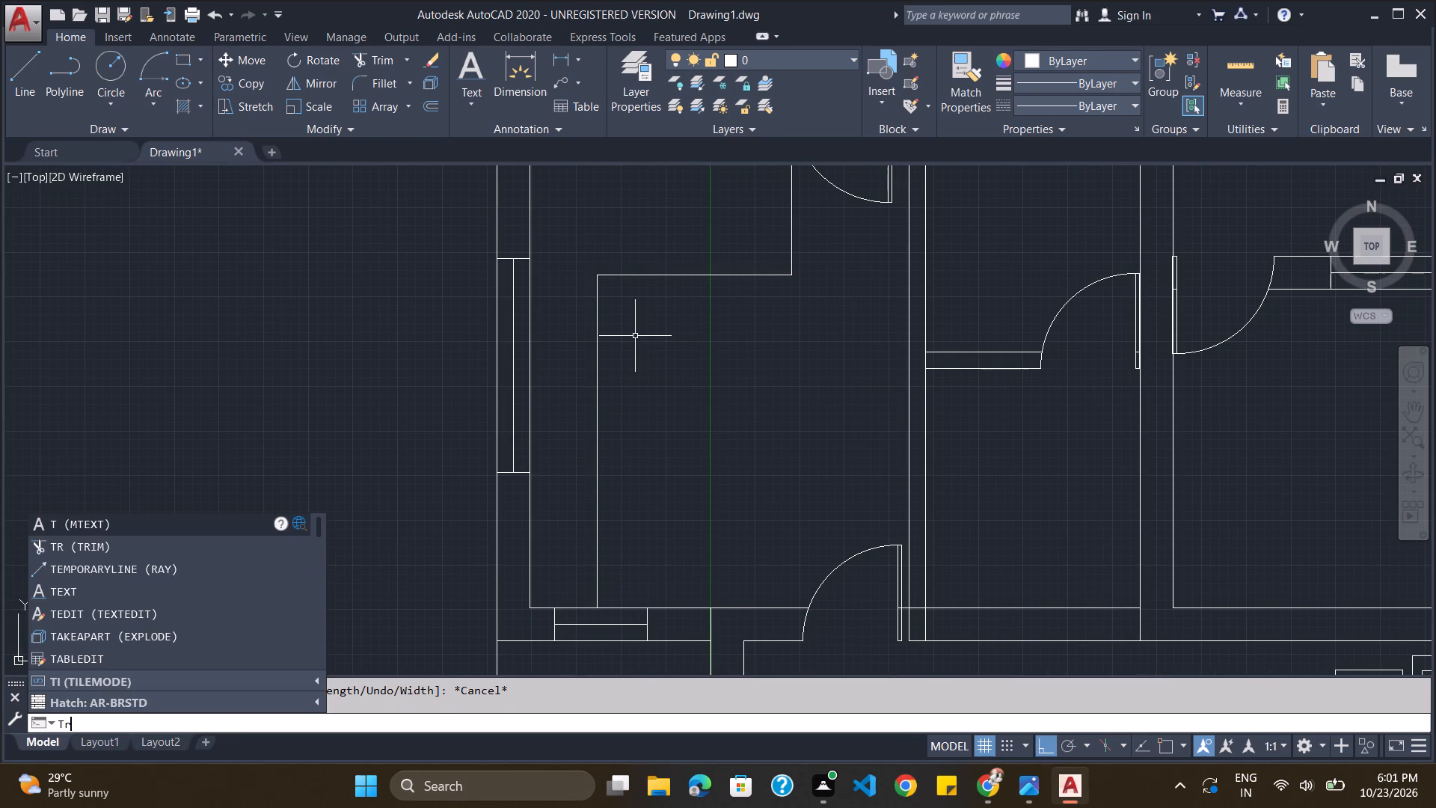
key("Return")
key("Return")
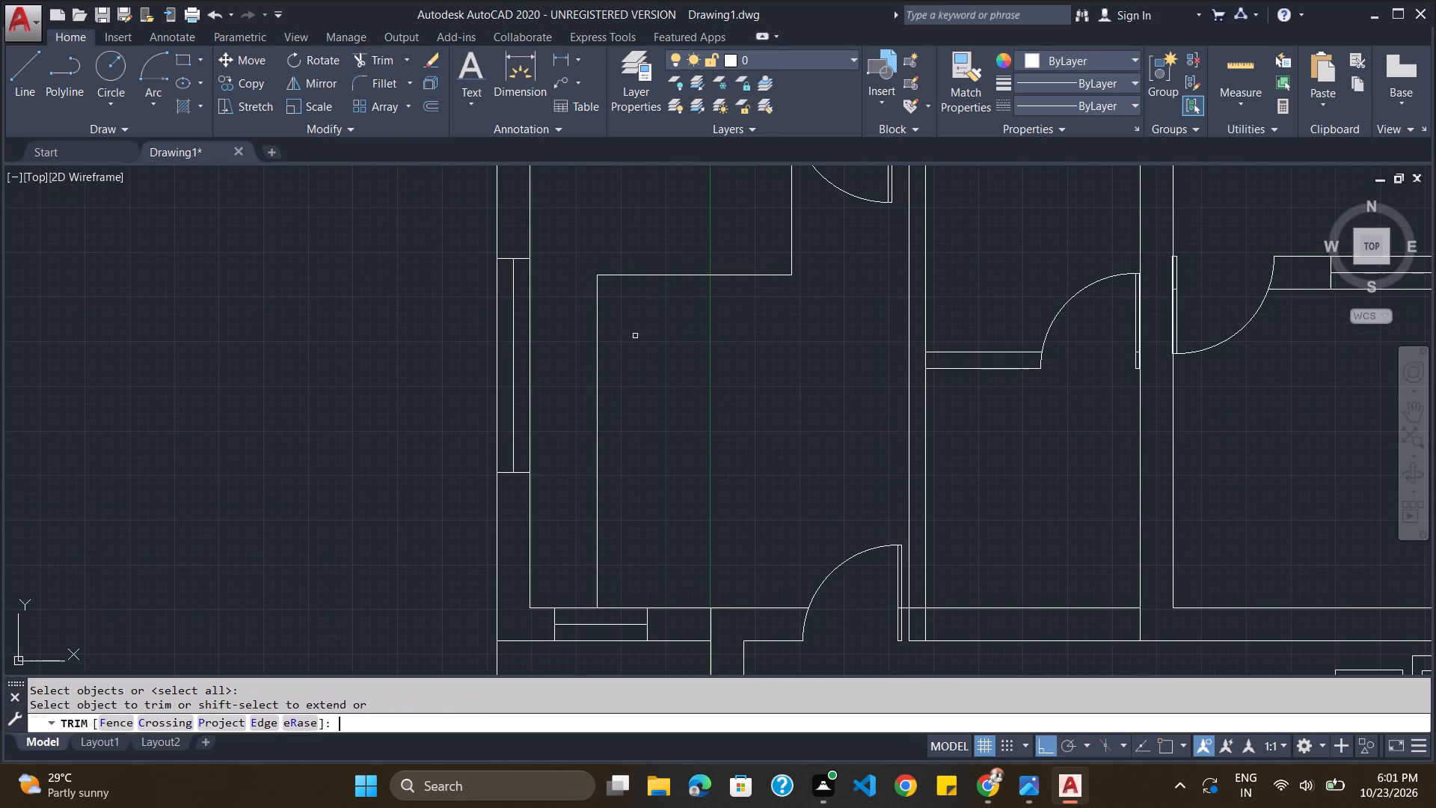
left_click(596, 389)
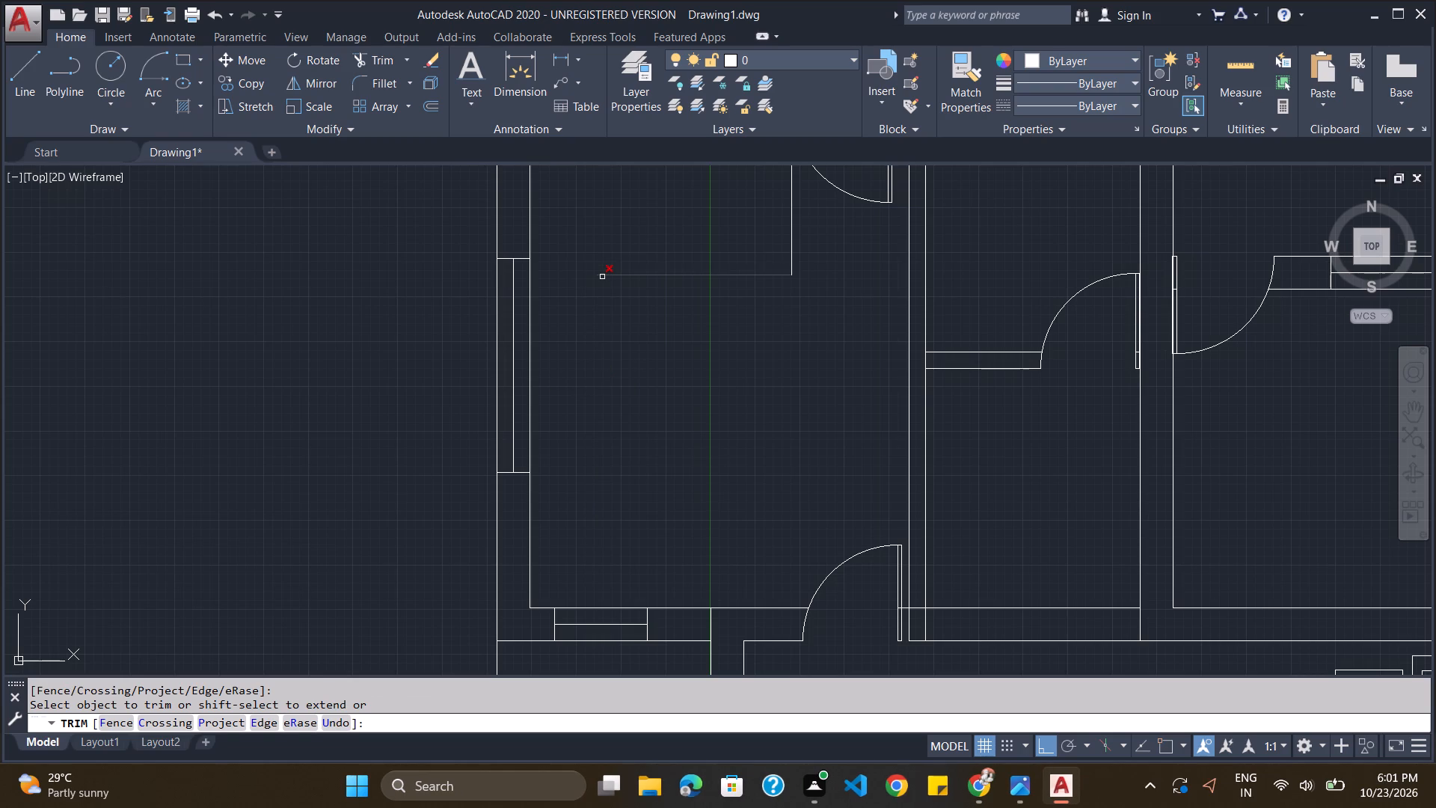
left_click(602, 277)
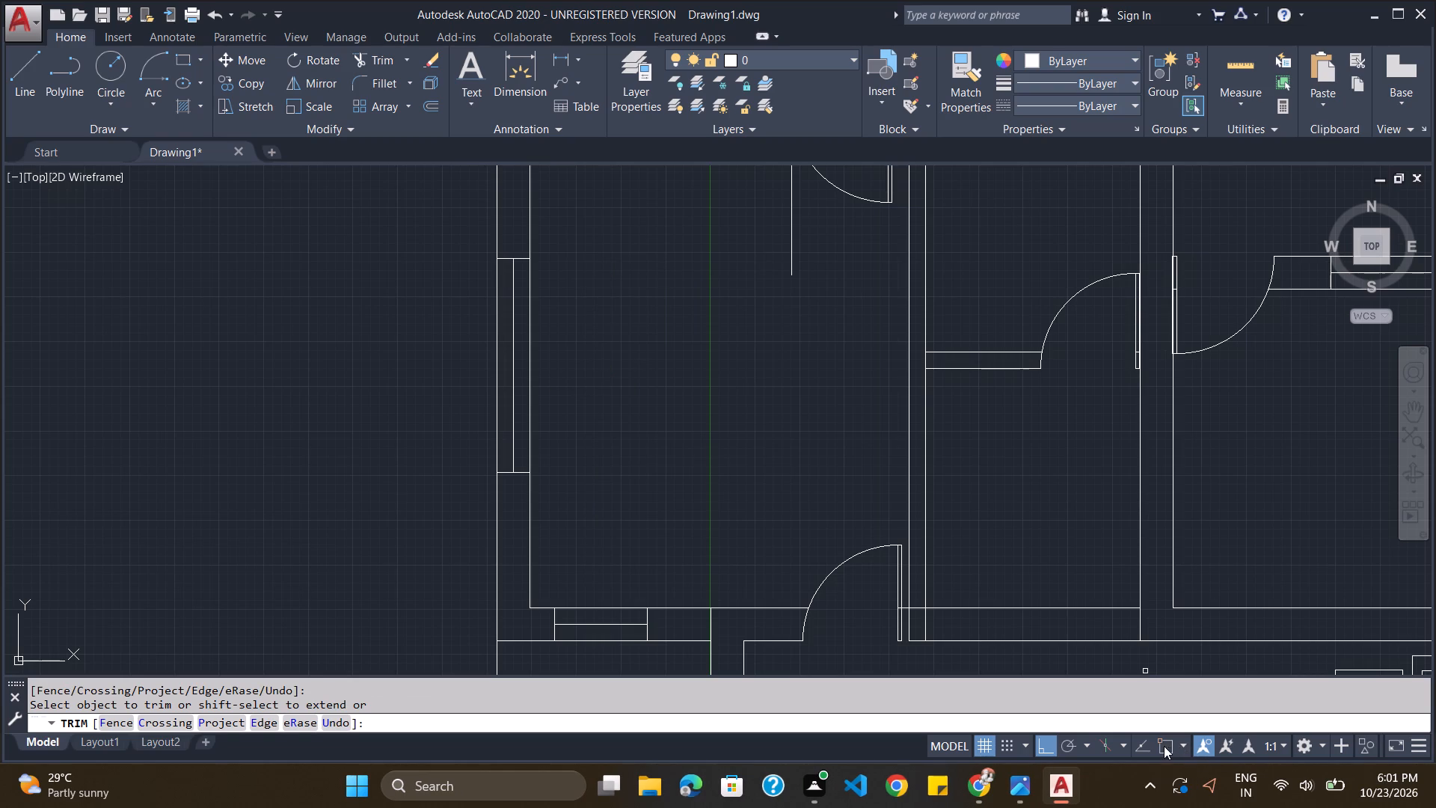
Redraw the counter polyline from the short segment's lower end, about 1050 west and about 2321 south to the kitchen's south wall.
left_click(1164, 746)
left_click(58, 71)
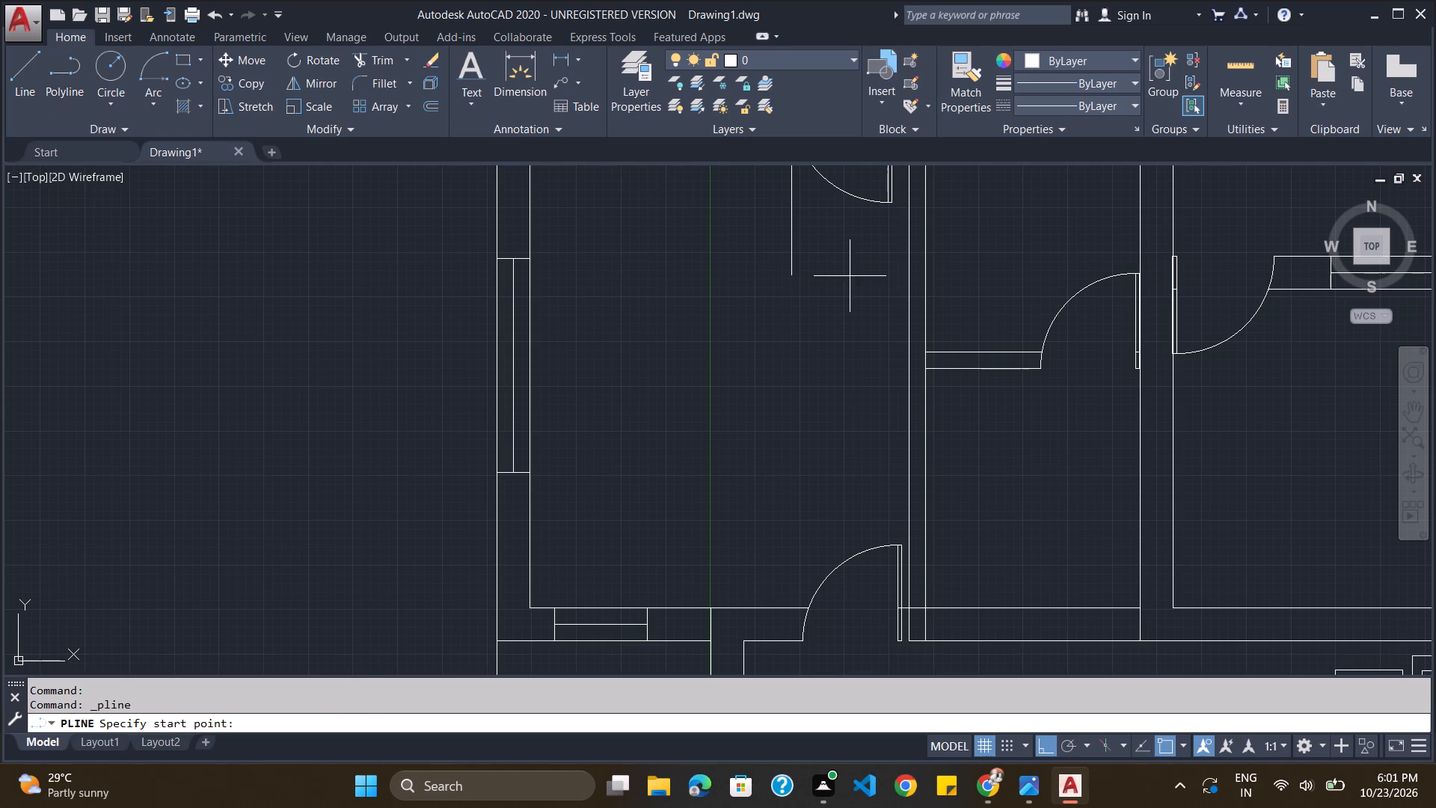
left_click(791, 277)
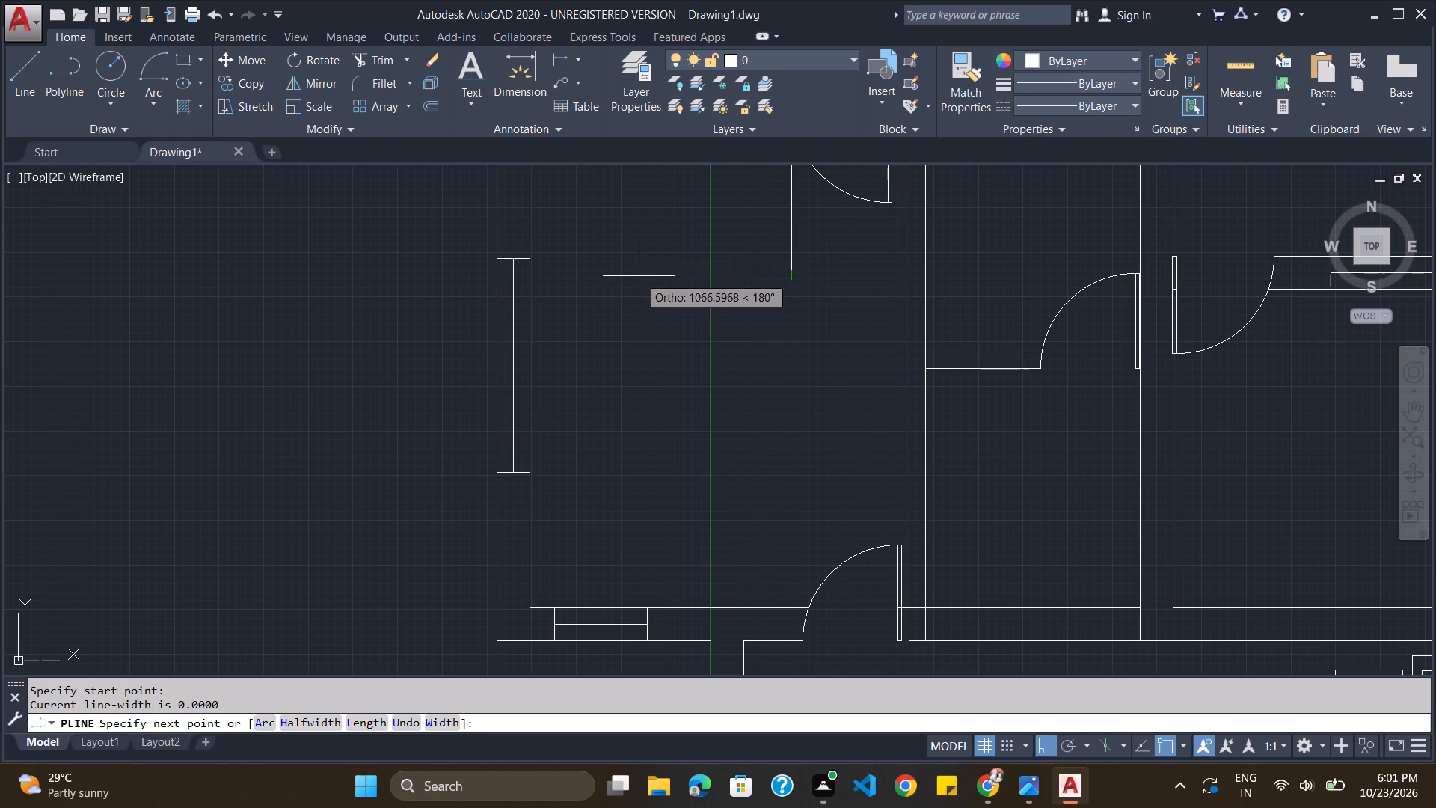
left_click(642, 276)
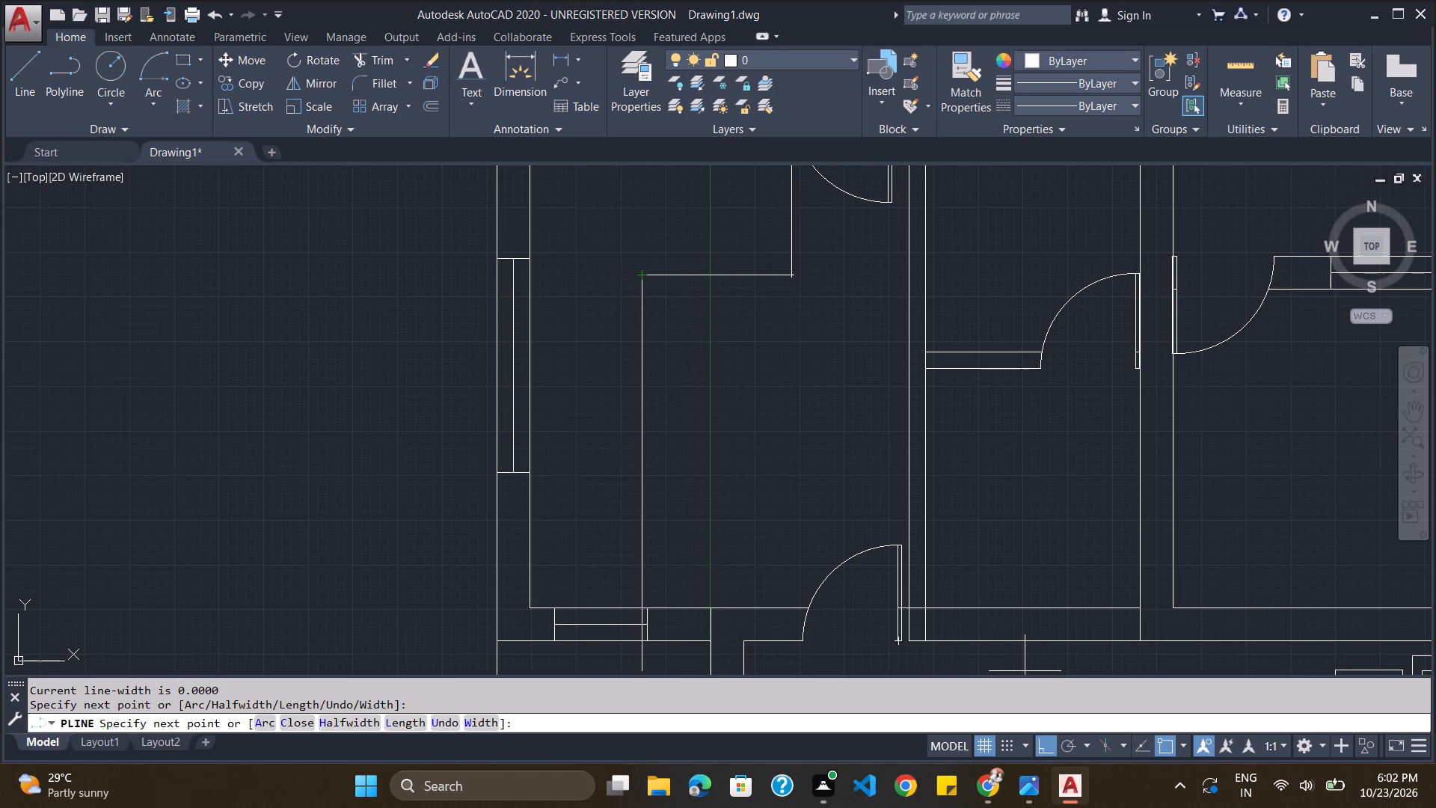
left_click(1165, 753)
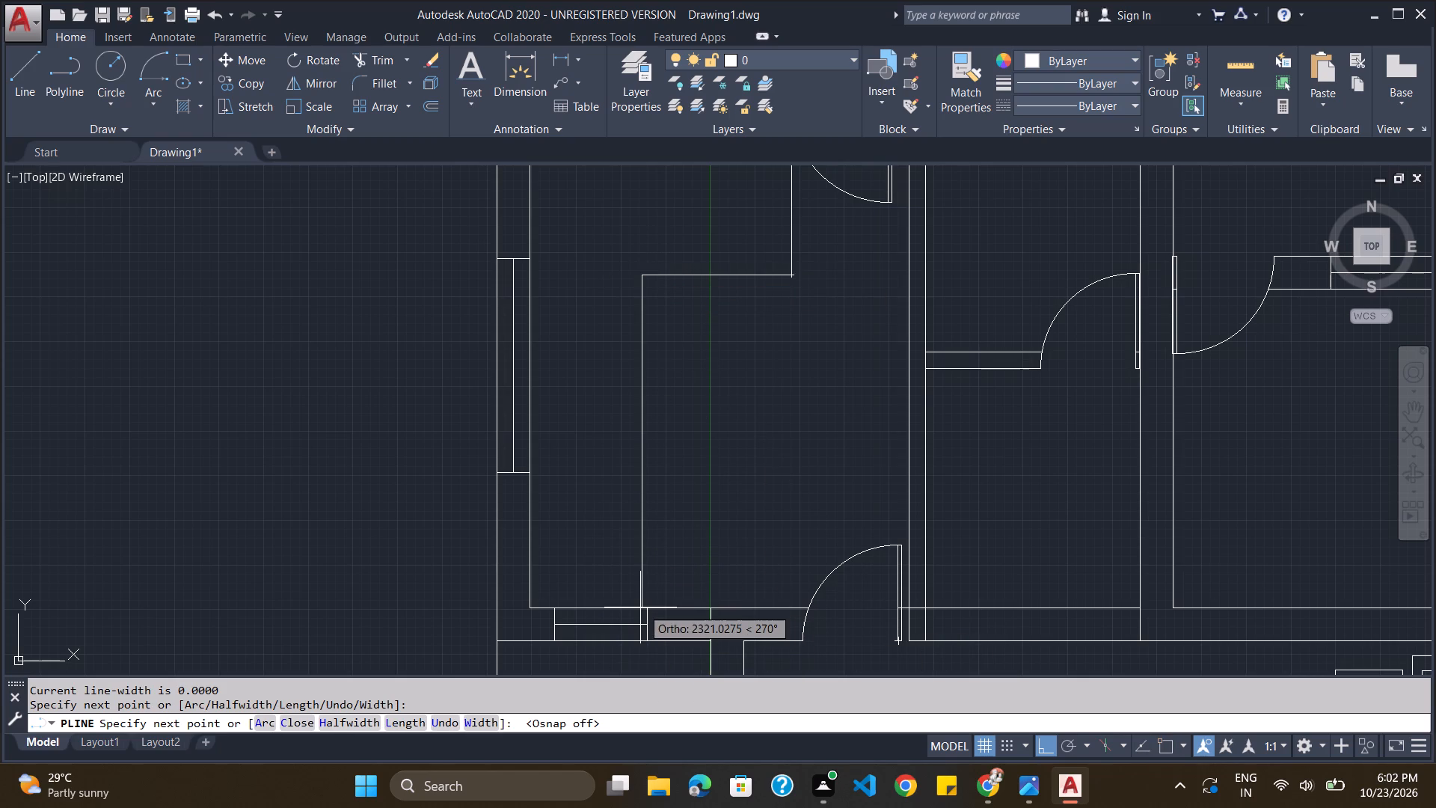
left_click(640, 608)
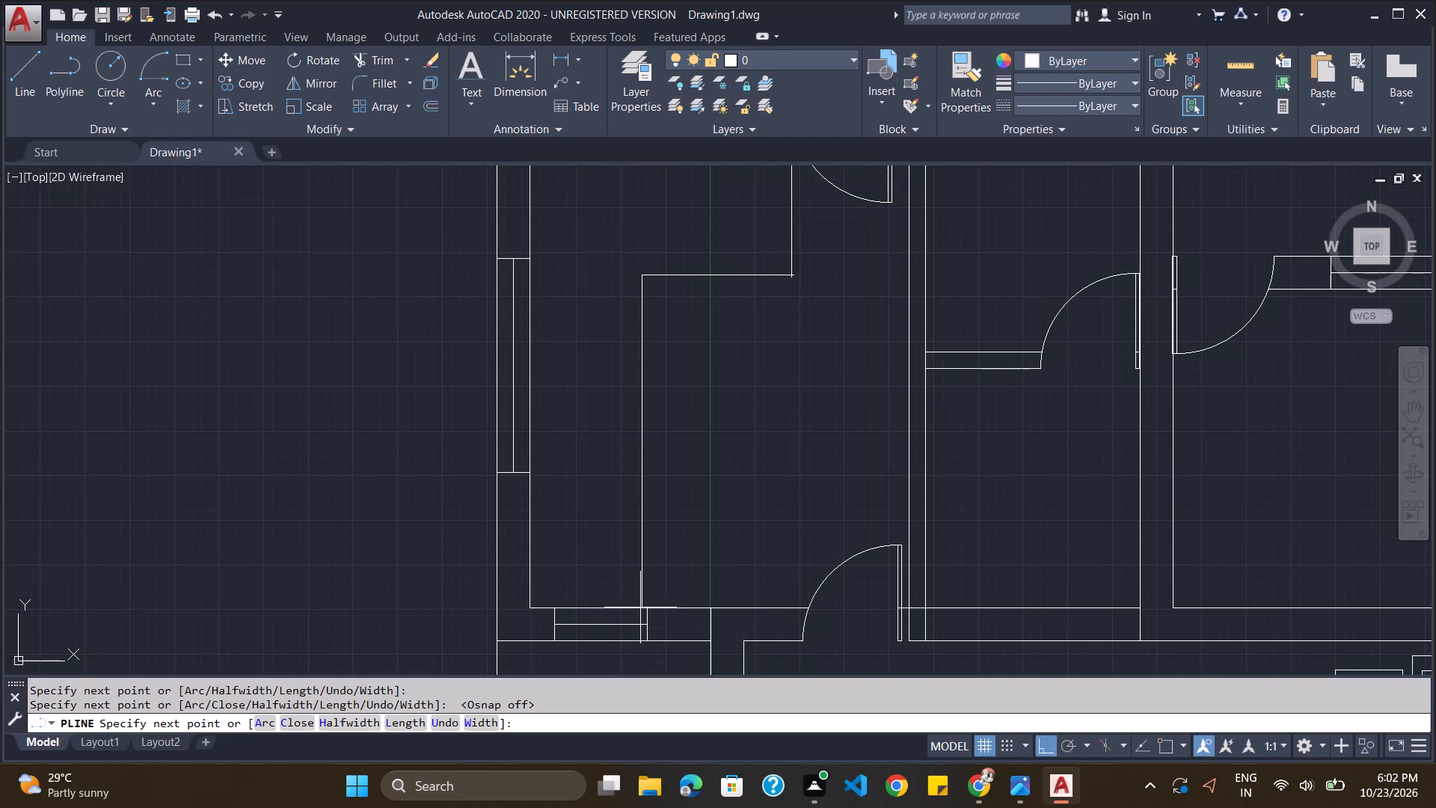
scroll(828, 395, "down", 1)
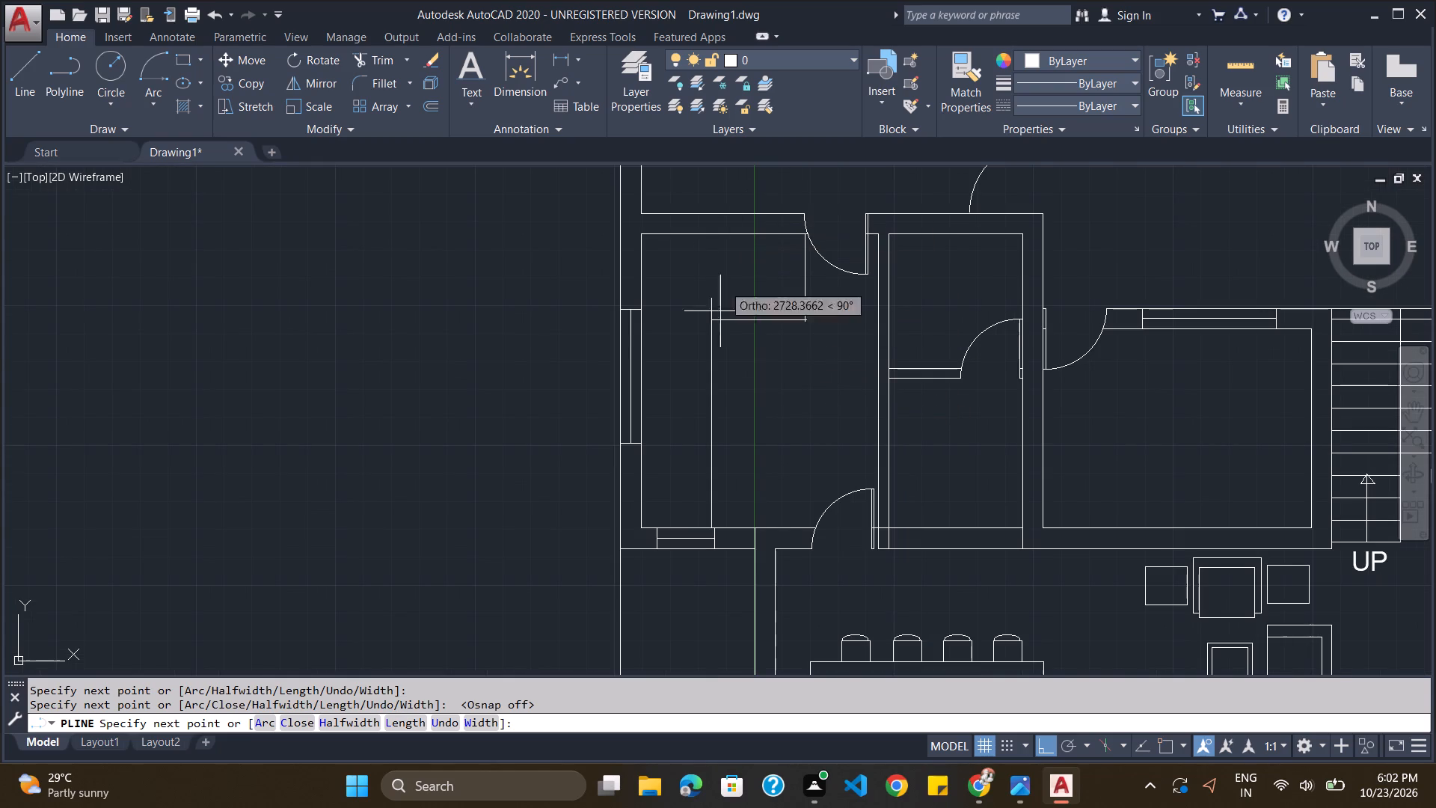
key("Escape")
Following long.jpg, draw the stove rectangle, about 490 deep, on the counter along the kitchen's north wall.
left_click(186, 58)
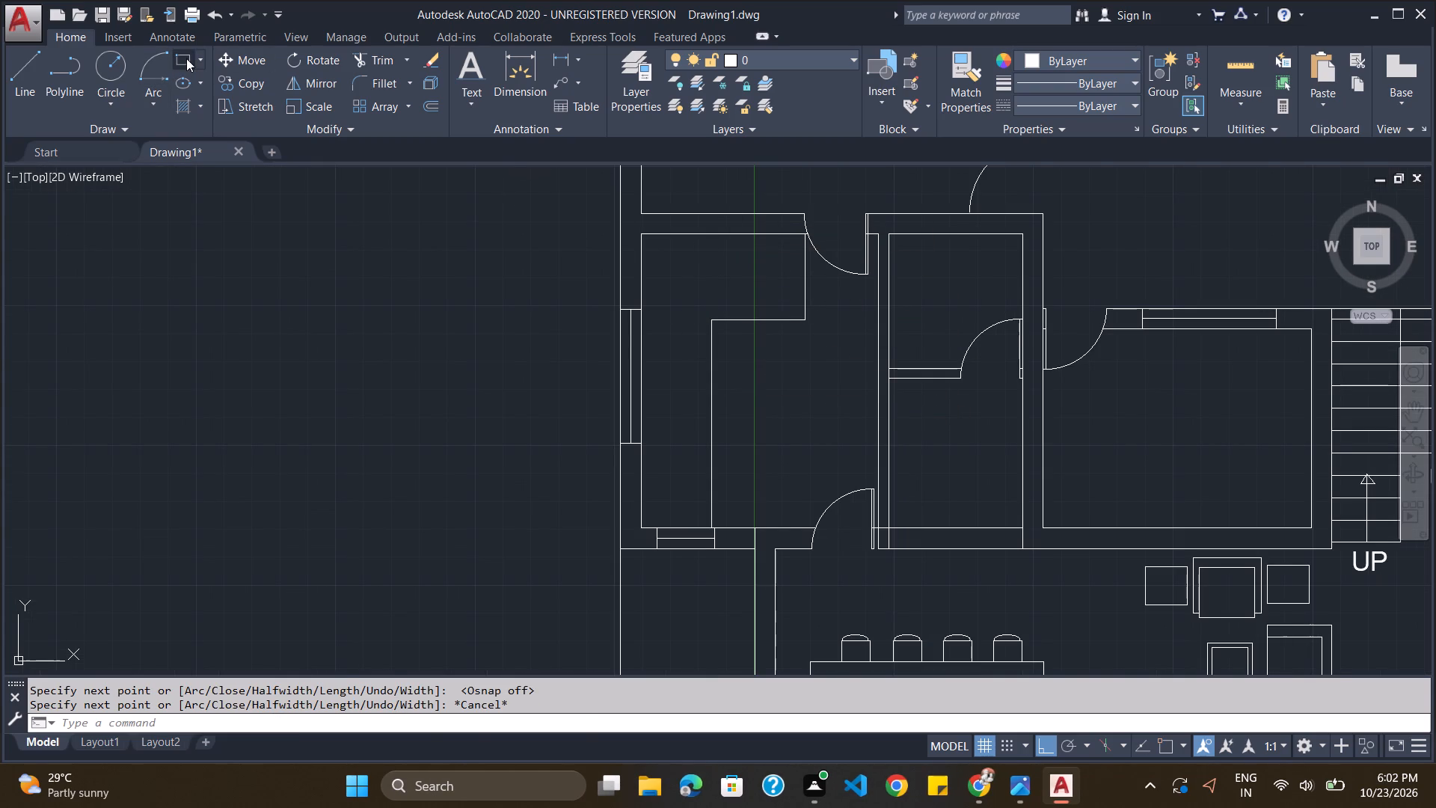
key("alt+Tab")
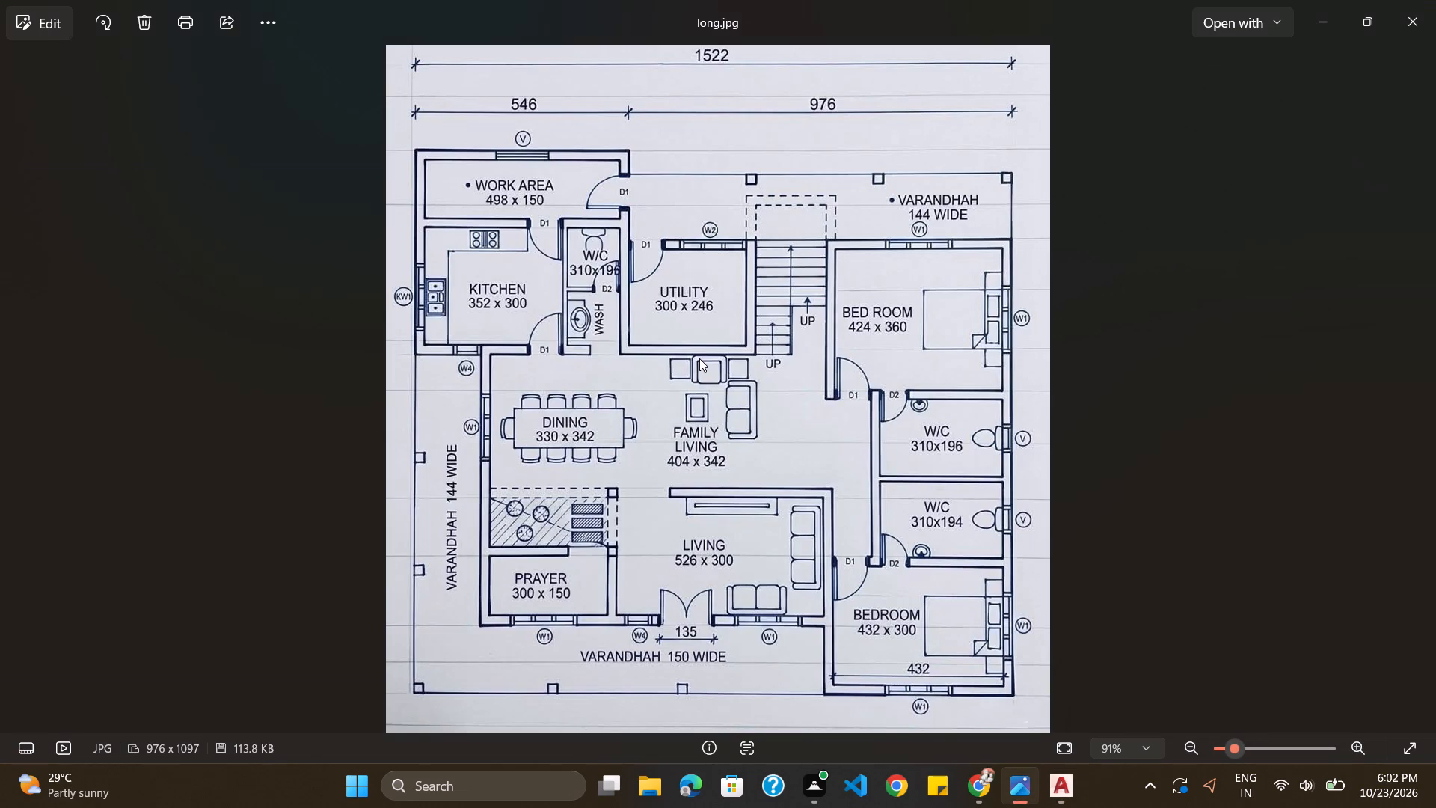
key("alt+Tab")
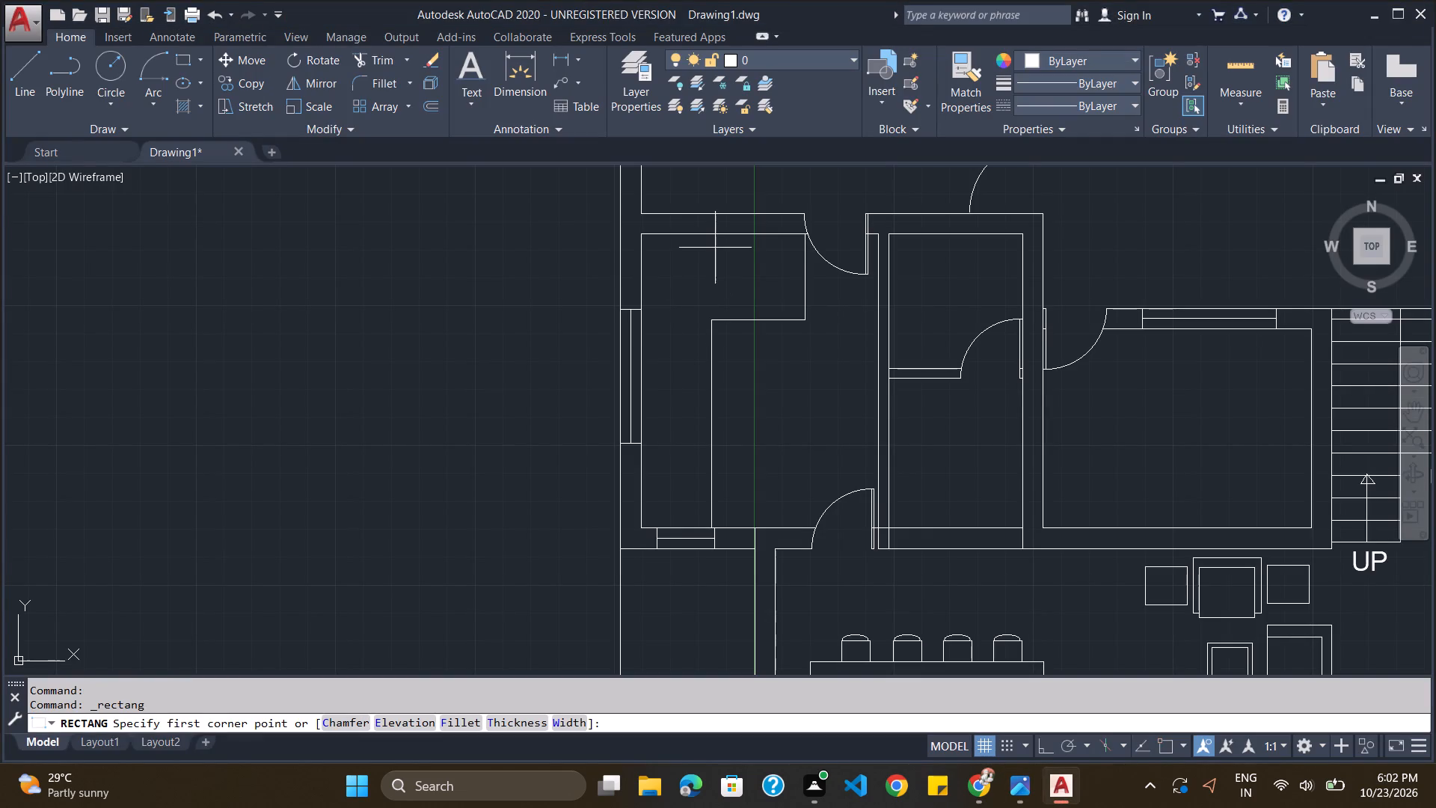
left_click(711, 253)
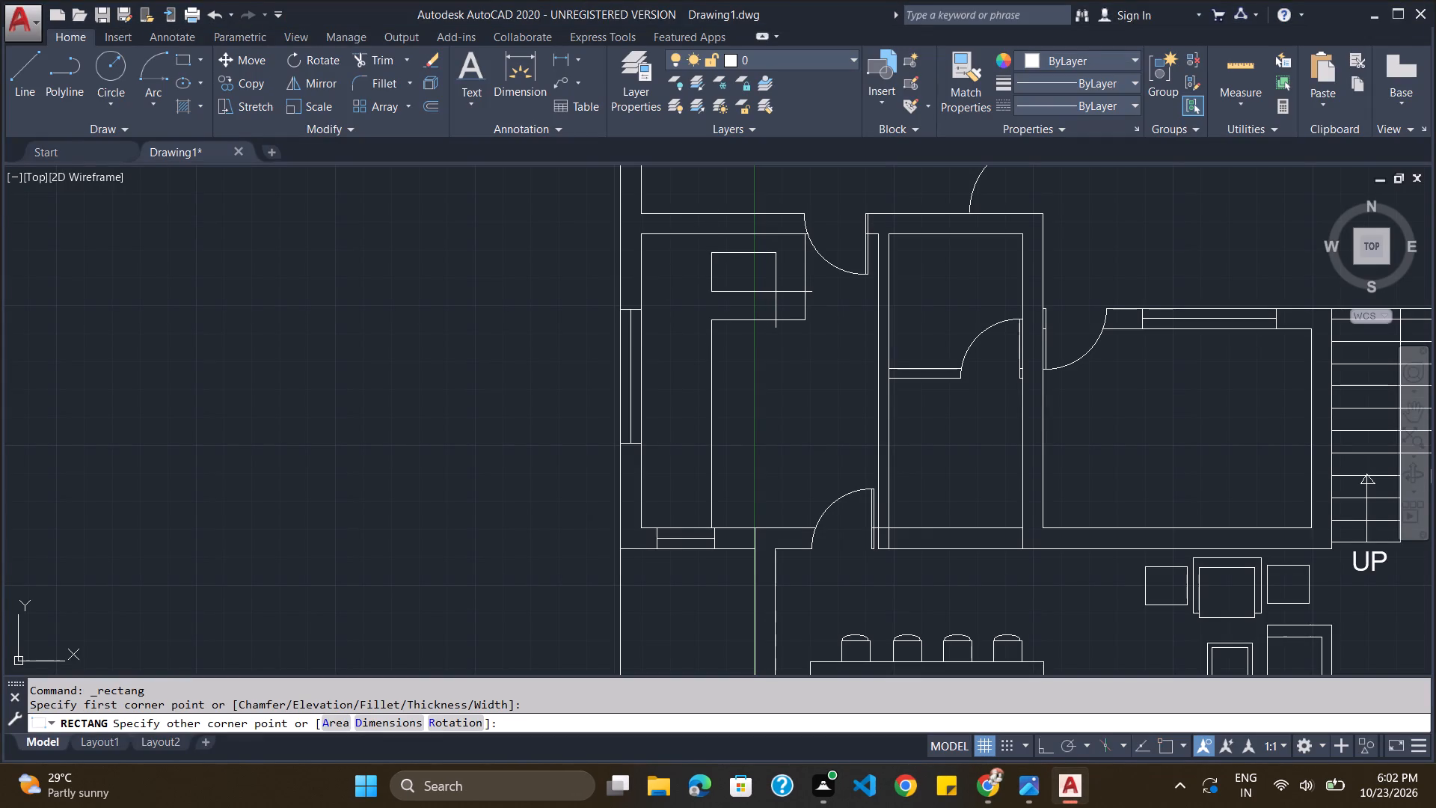
left_click(778, 296)
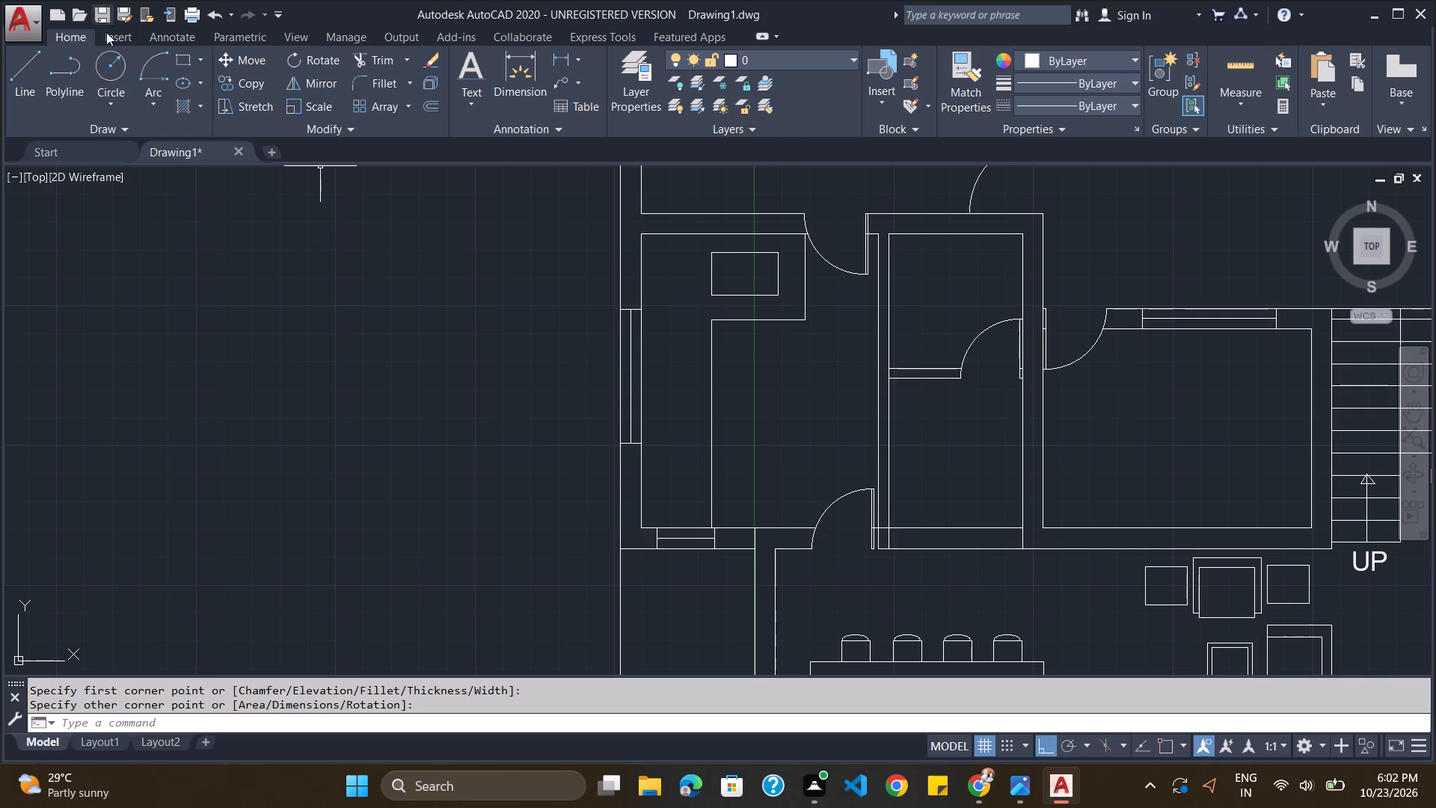
Draw a vertical dividing line about 493 long through the middle of the stove rectangle.
left_click(19, 65)
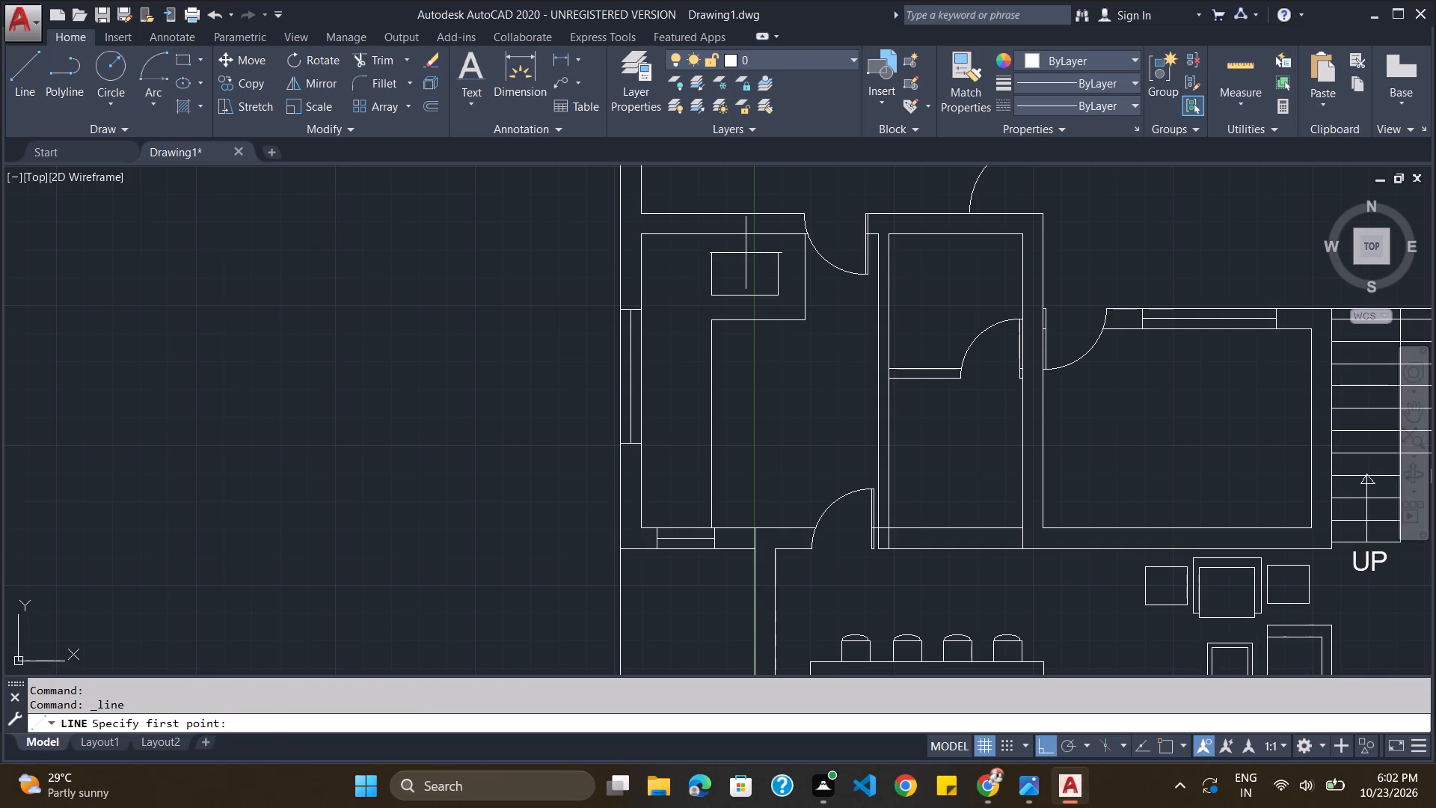
left_click(746, 253)
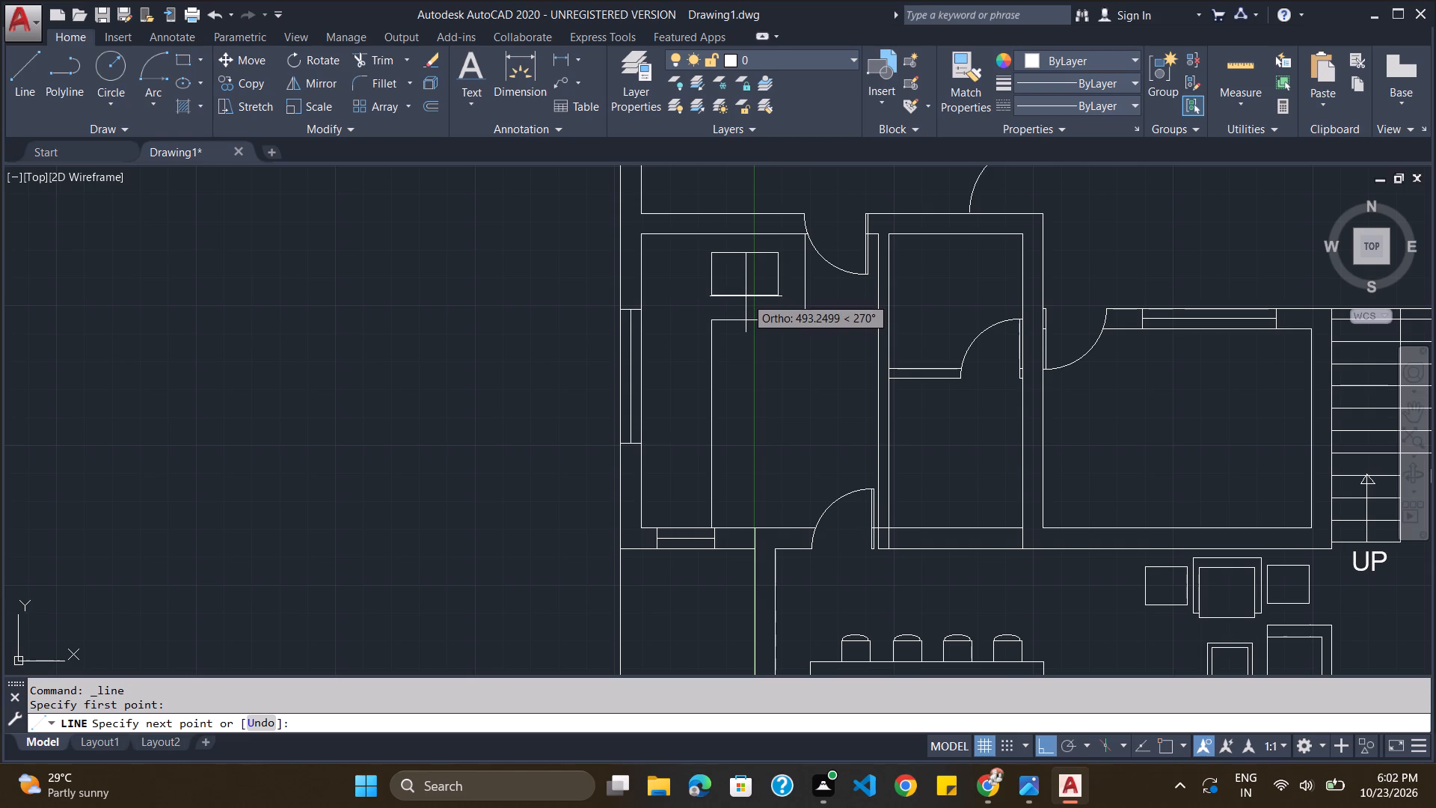
left_click(746, 296)
key("Escape")
Following long.jpg, draw a burner circle of about 74 radius in the upper part of the stove's west half.
scroll(754, 257, "up", 2)
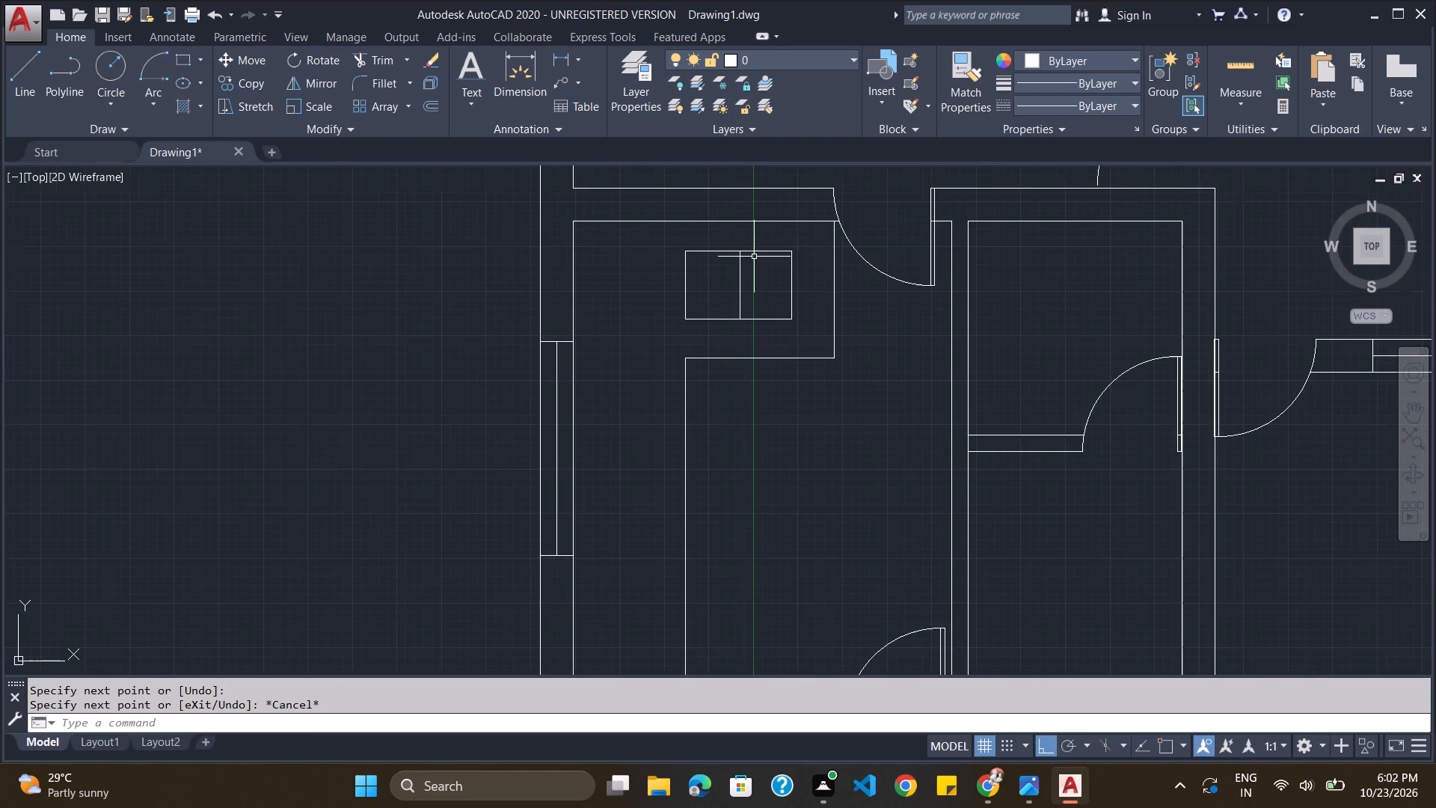
key("alt+Tab")
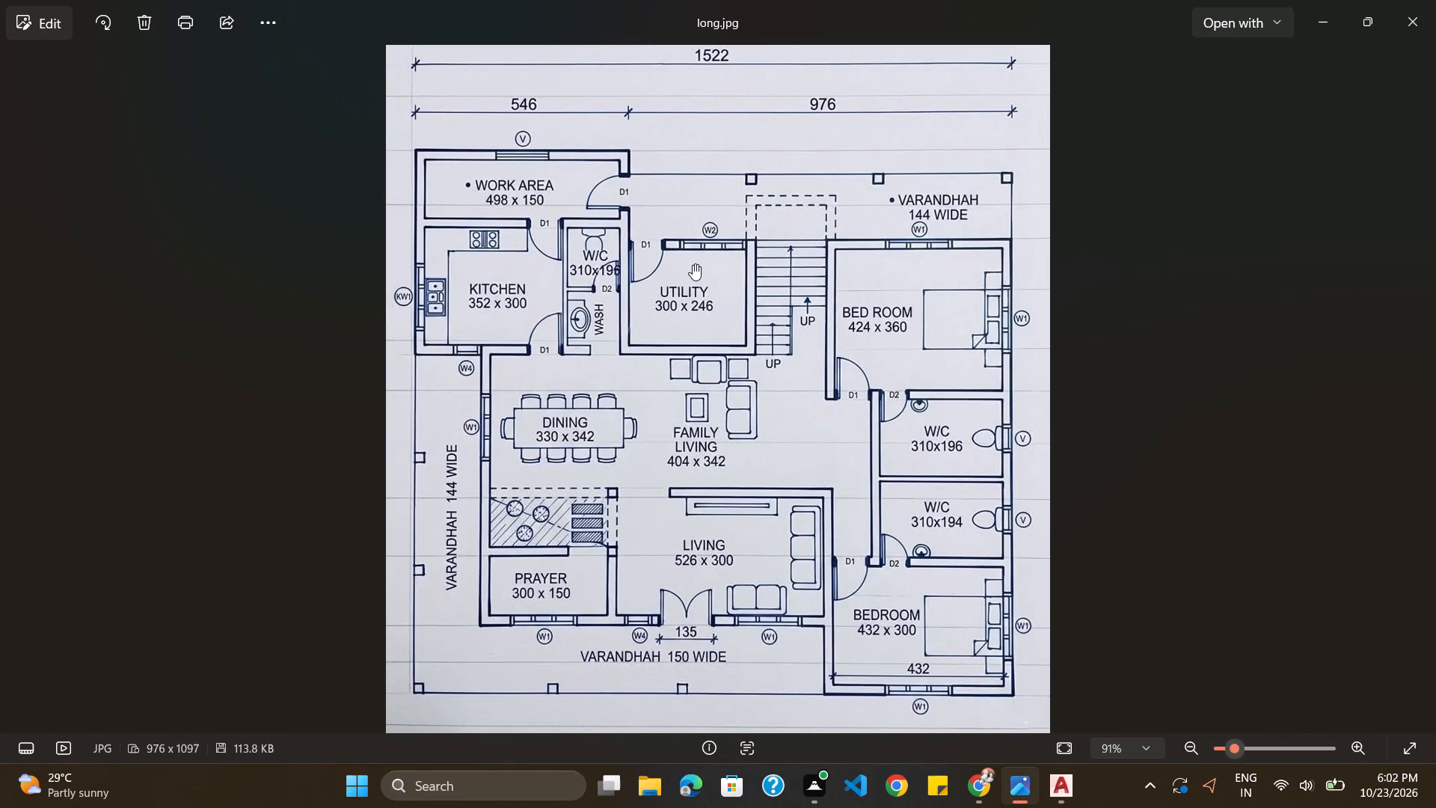
key("alt+Tab")
scroll(700, 251, "up", 3)
scroll(701, 251, "down", 1)
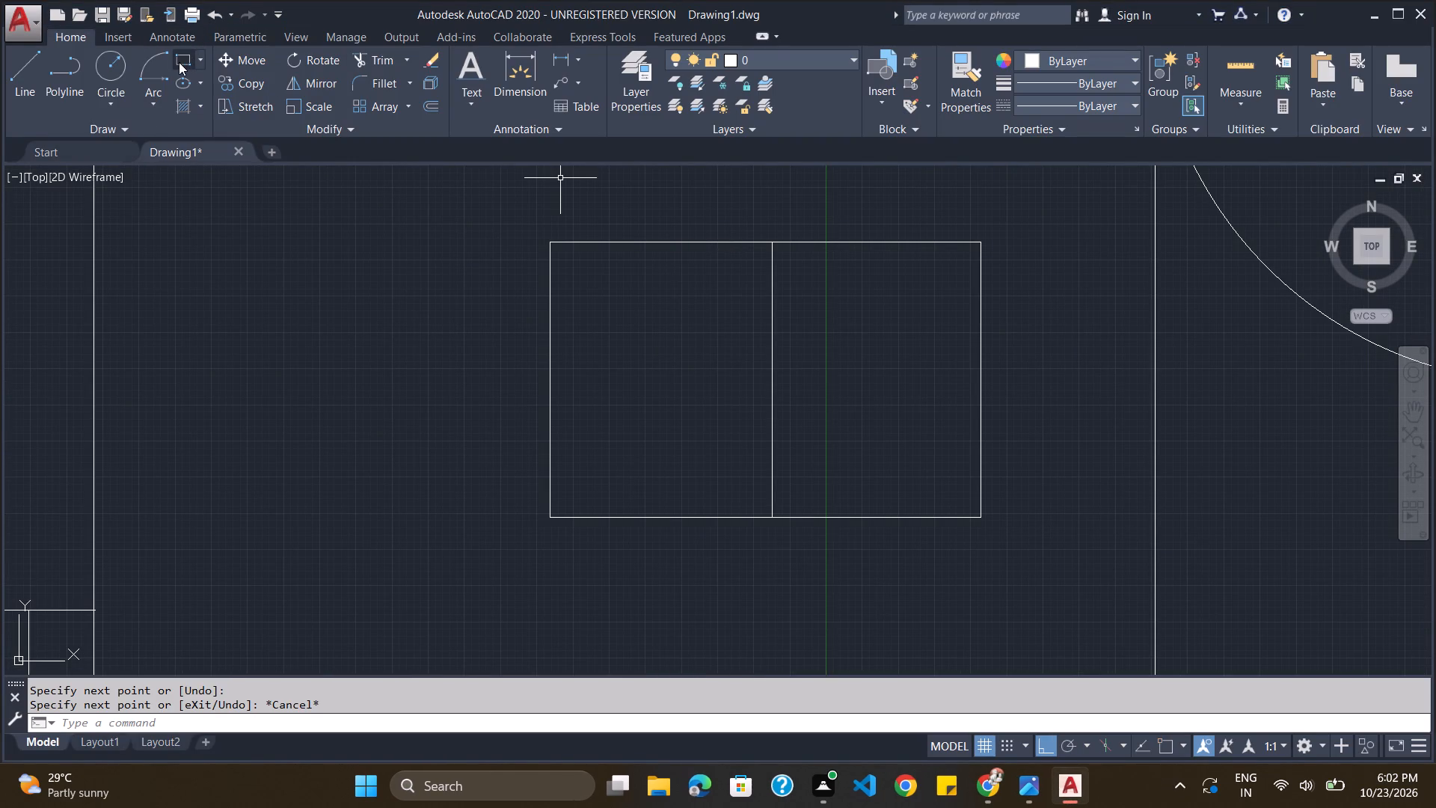
left_click(122, 66)
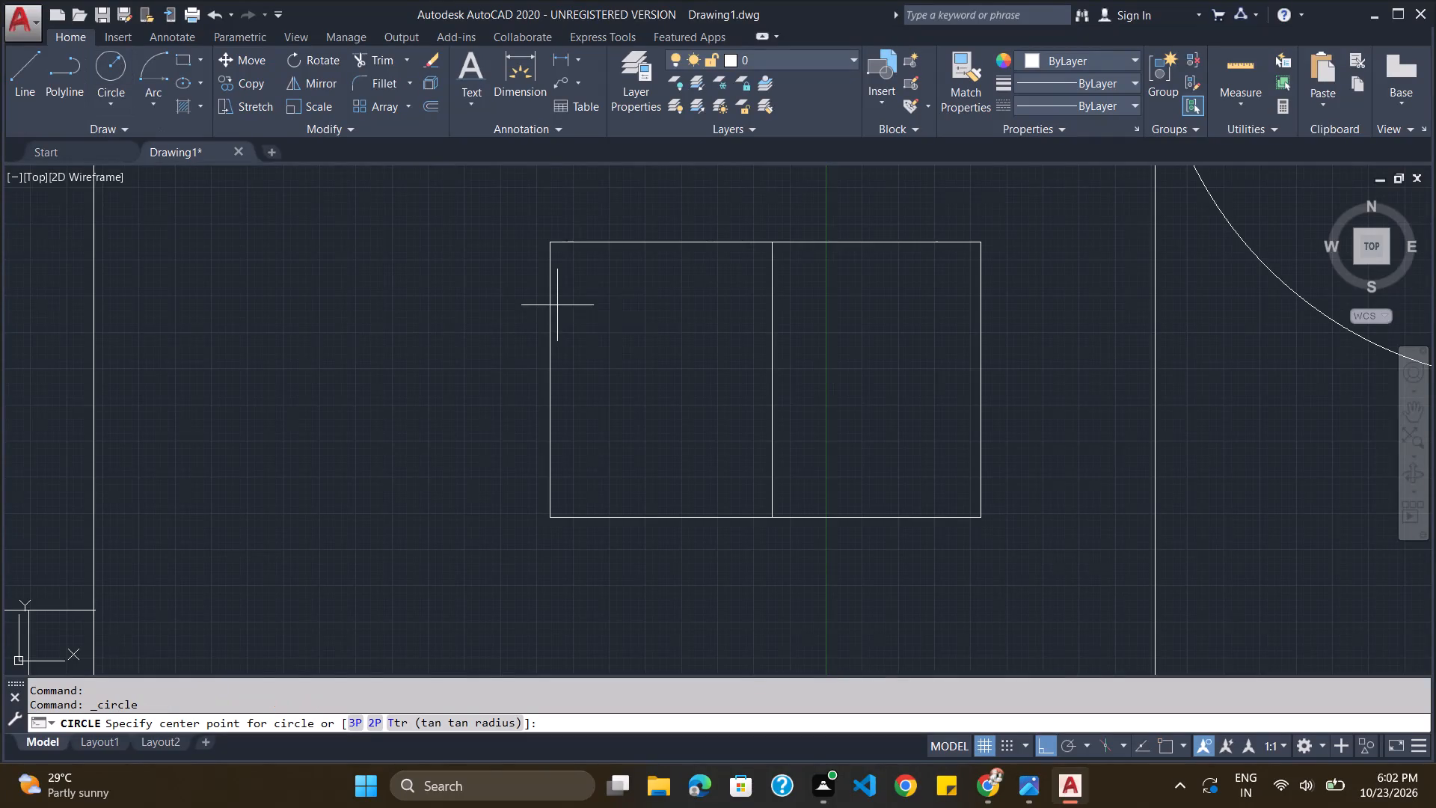
left_click(662, 310)
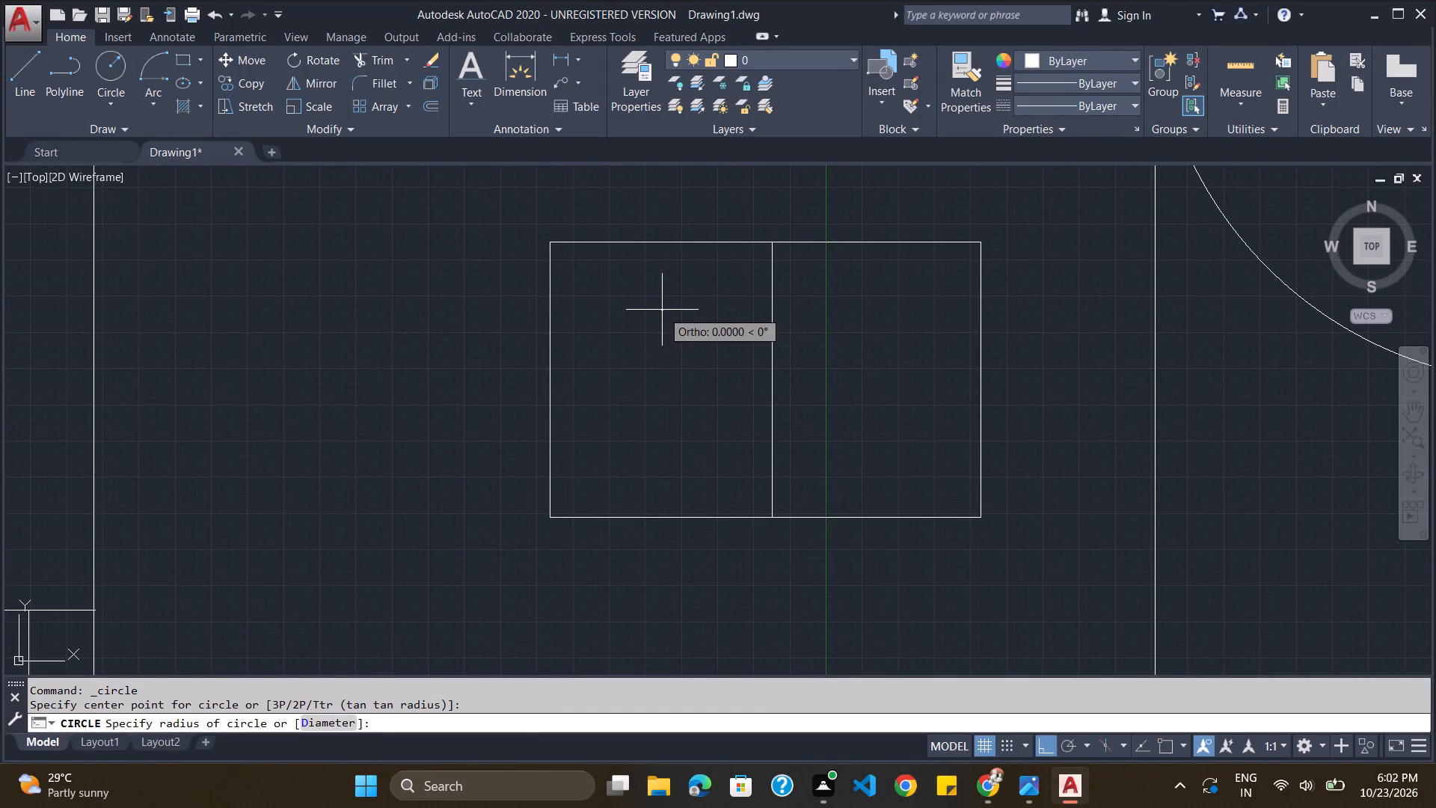
left_click(668, 267)
Copy the burner circle and paste it below the original, then at the upper and lower positions in the stove's east half.
left_click(686, 273)
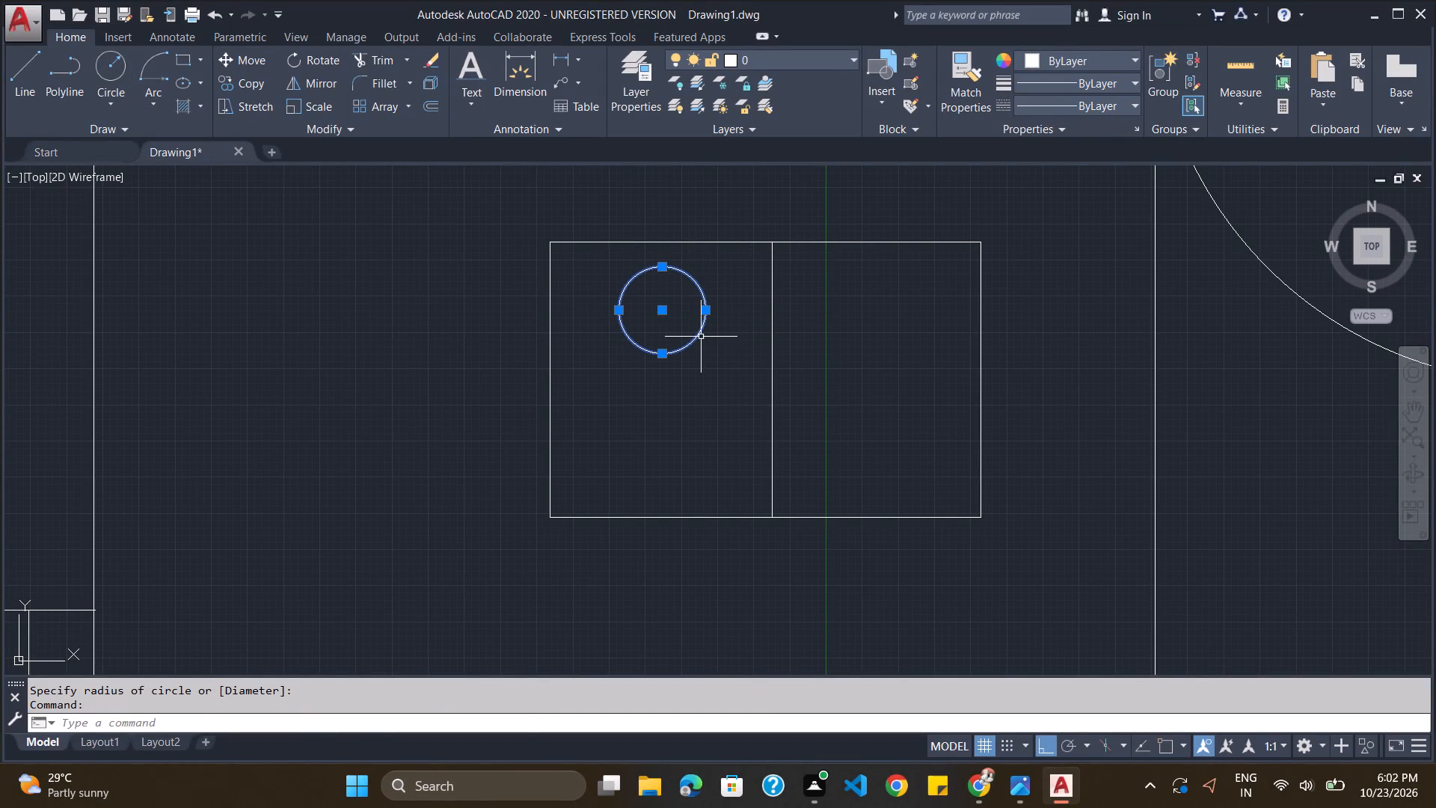
key("ctrl+c")
key("ctrl+v")
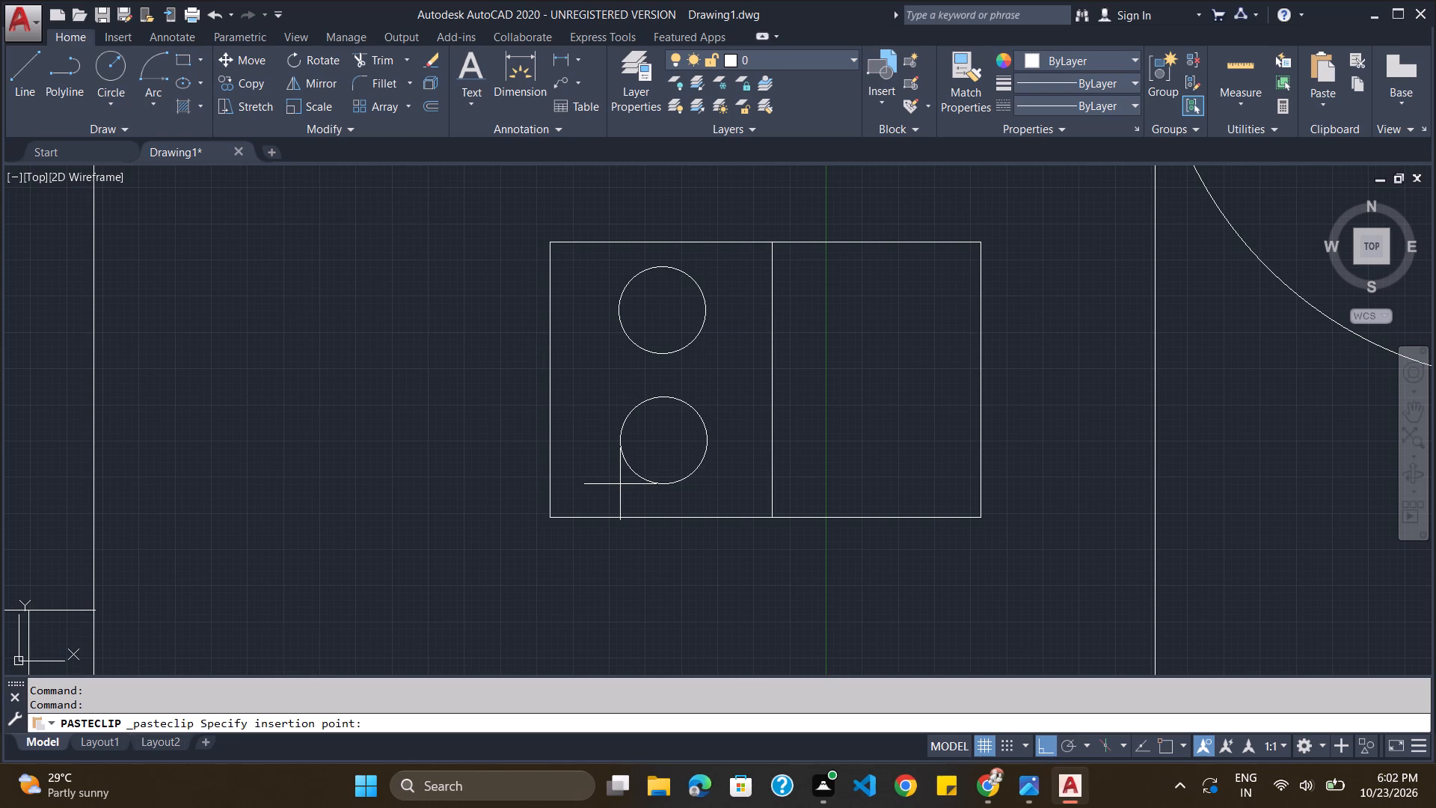
left_click(619, 486)
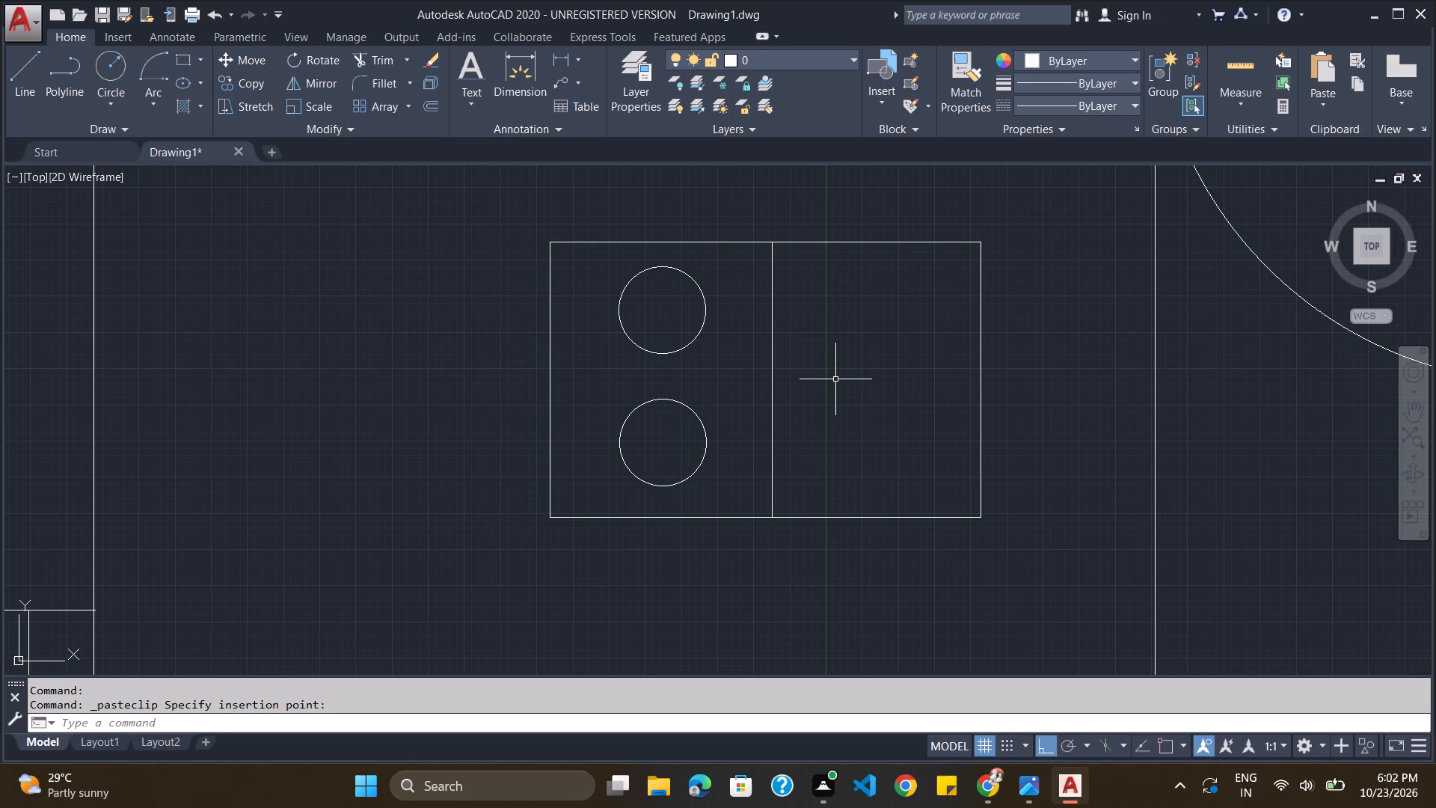
key("ctrl+c")
key("ctrl+v")
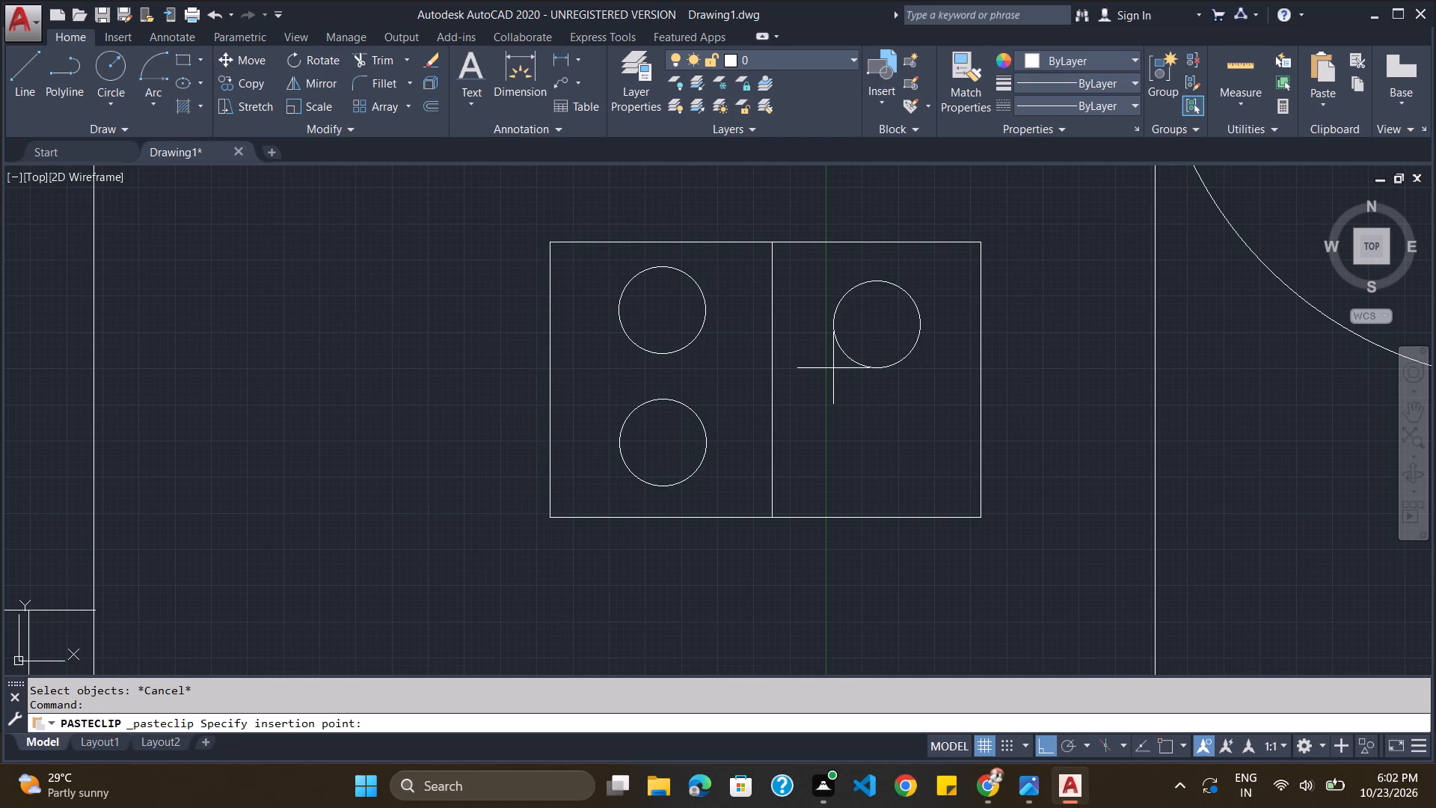
left_click(836, 353)
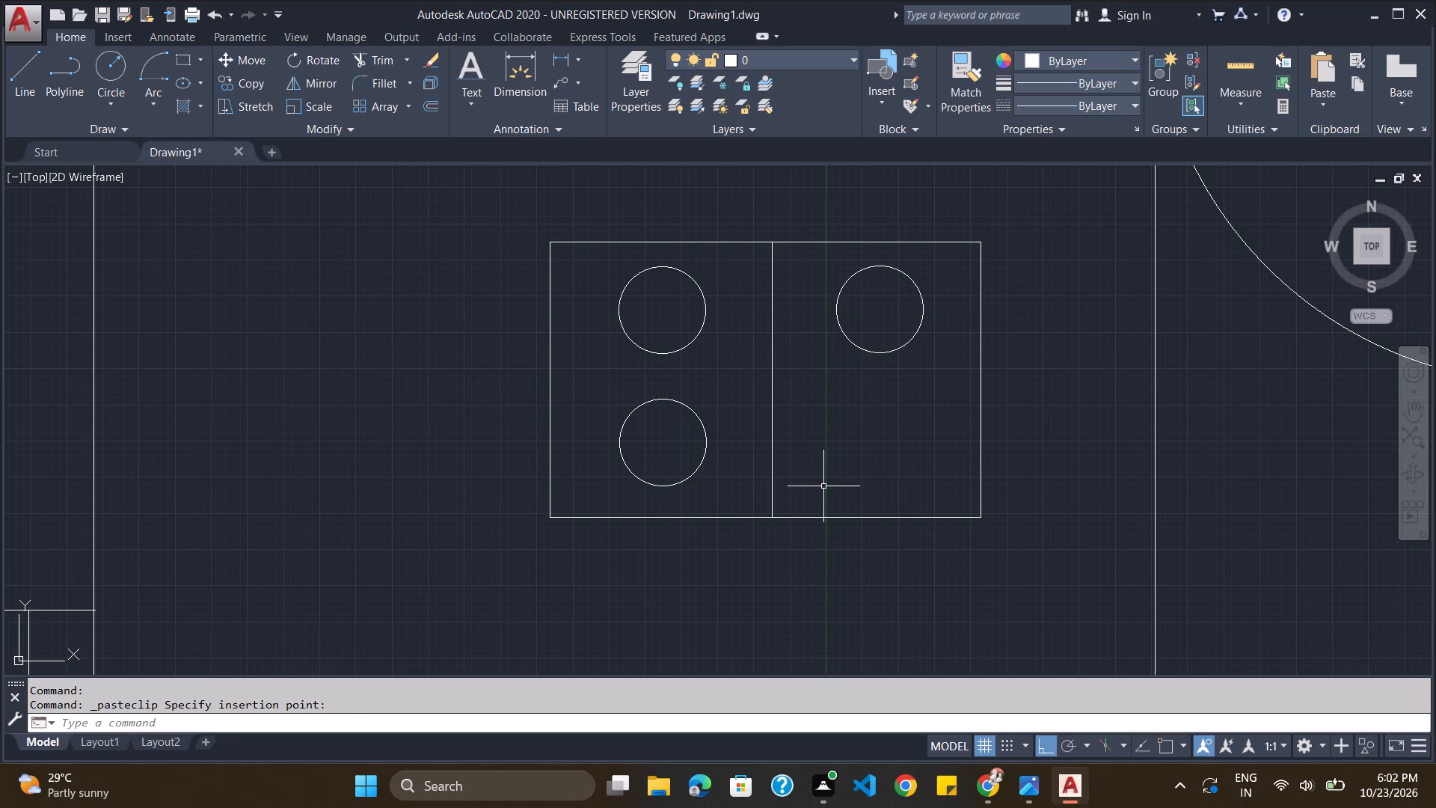
key("ctrl+v")
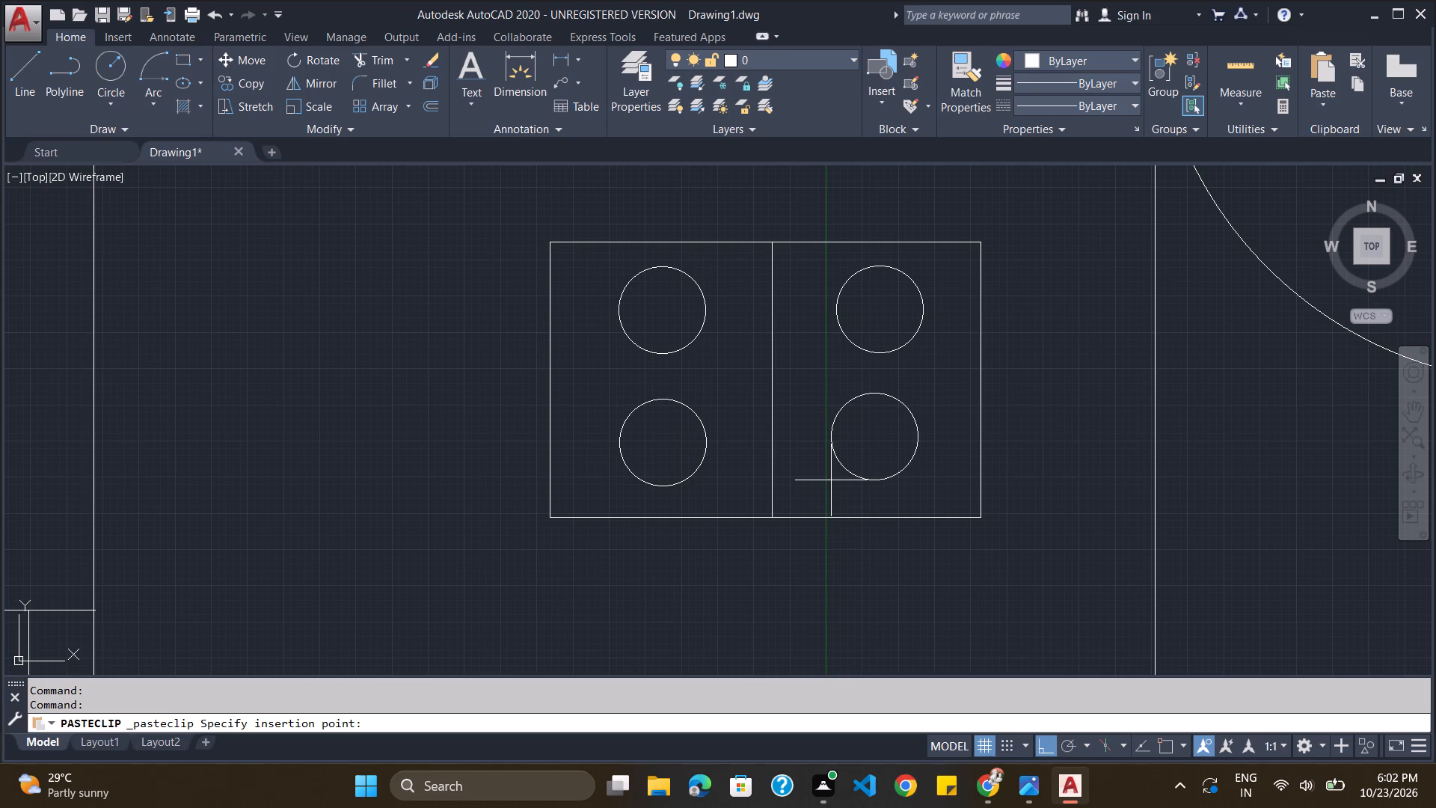
left_click(835, 481)
Following long.jpg, draw the sink's outer rectangle on the kitchen's west counter, between the counter edge and the west wall.
key("alt+Tab")
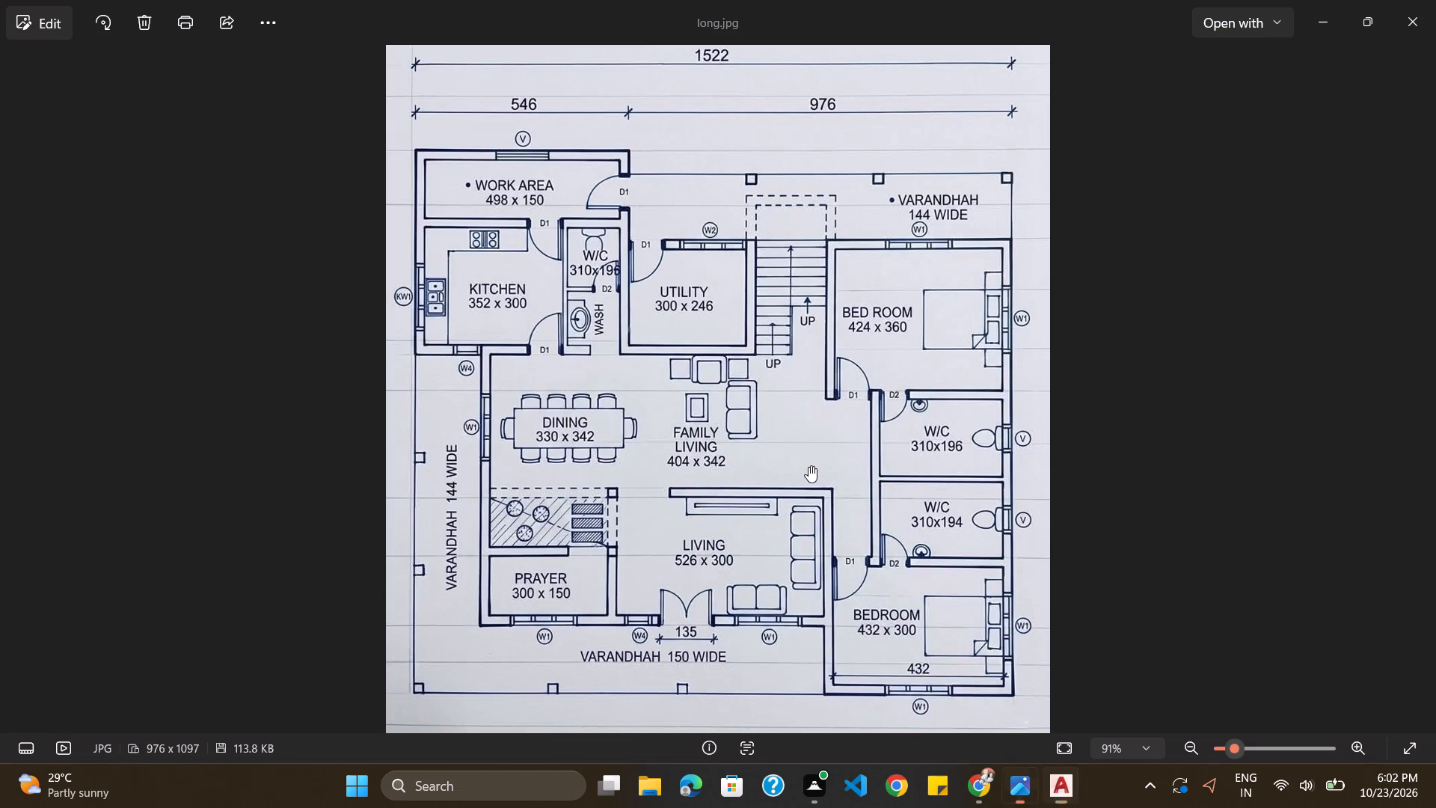
key("alt+Tab")
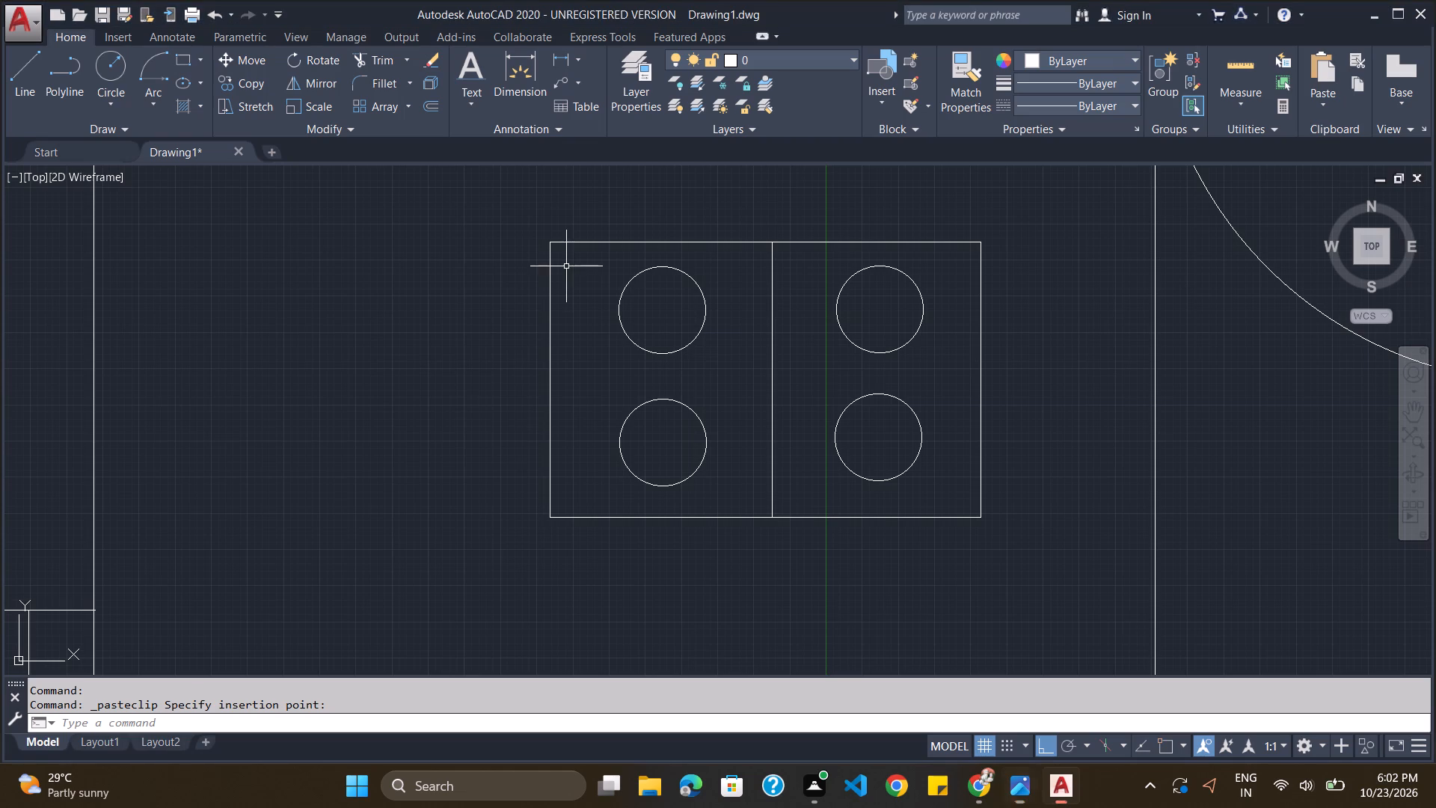
key("alt+Tab")
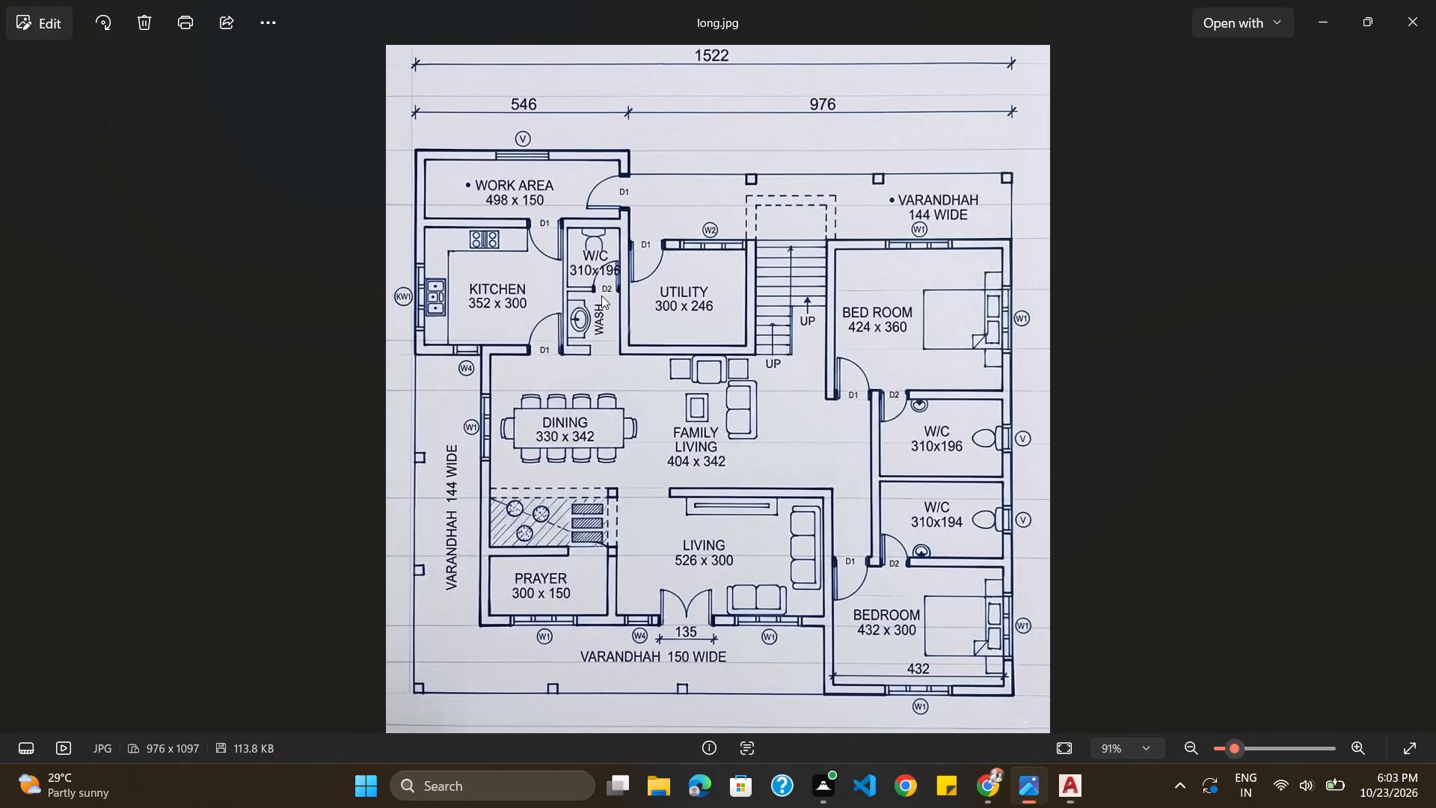
key("alt+Tab")
scroll(676, 406, "down", 4)
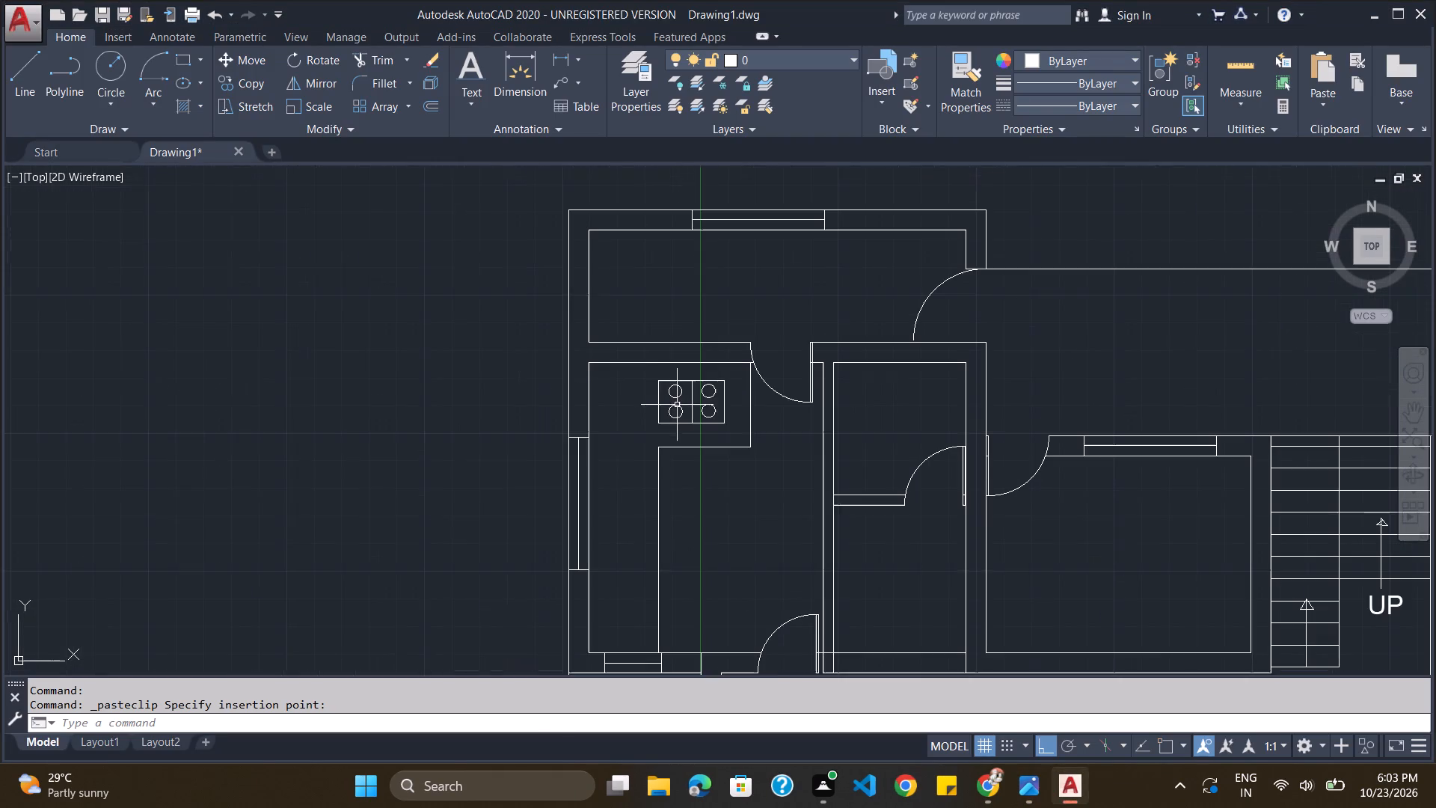
scroll(644, 500, "up", 3)
scroll(644, 499, "down", 4)
scroll(633, 577, "up", 4)
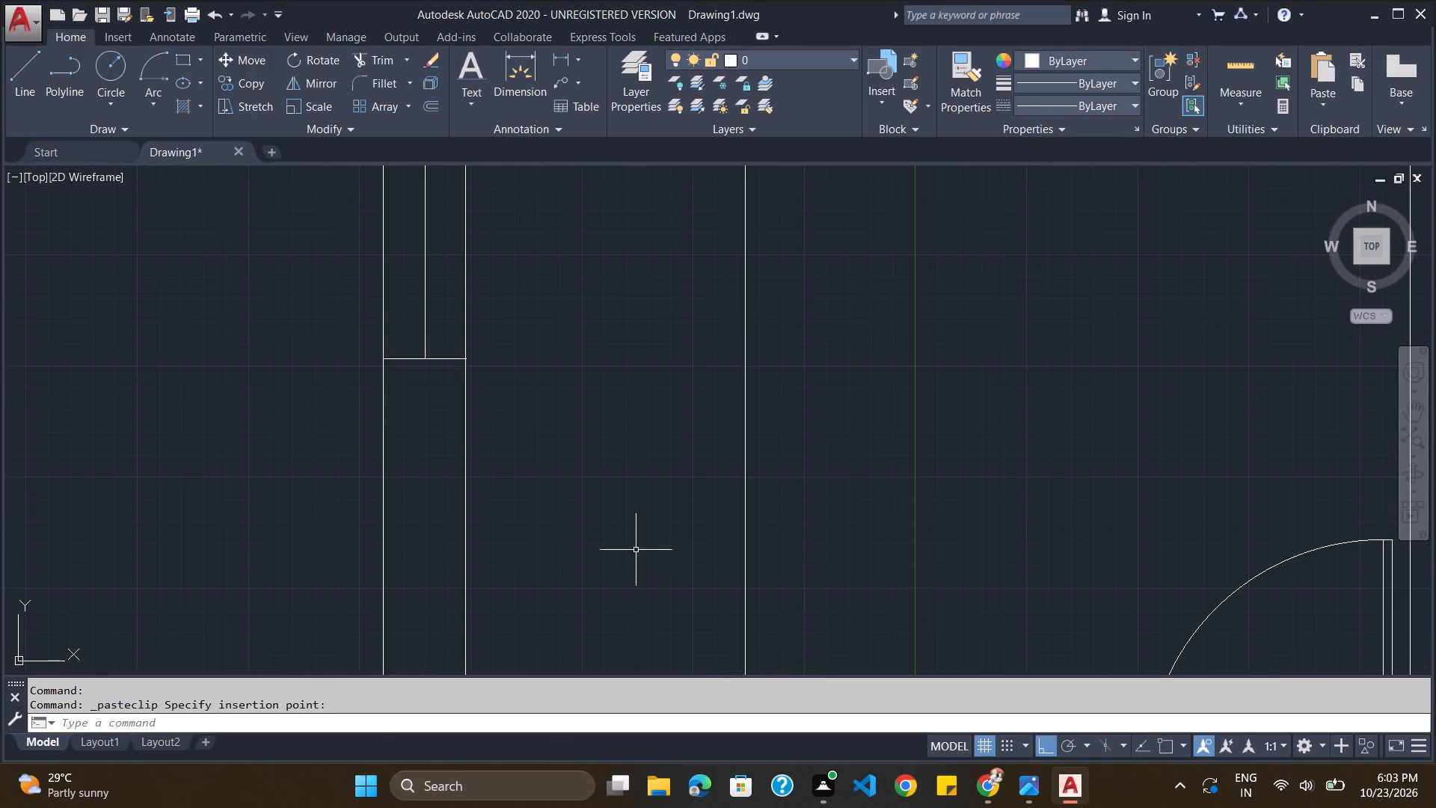
key("alt+Tab")
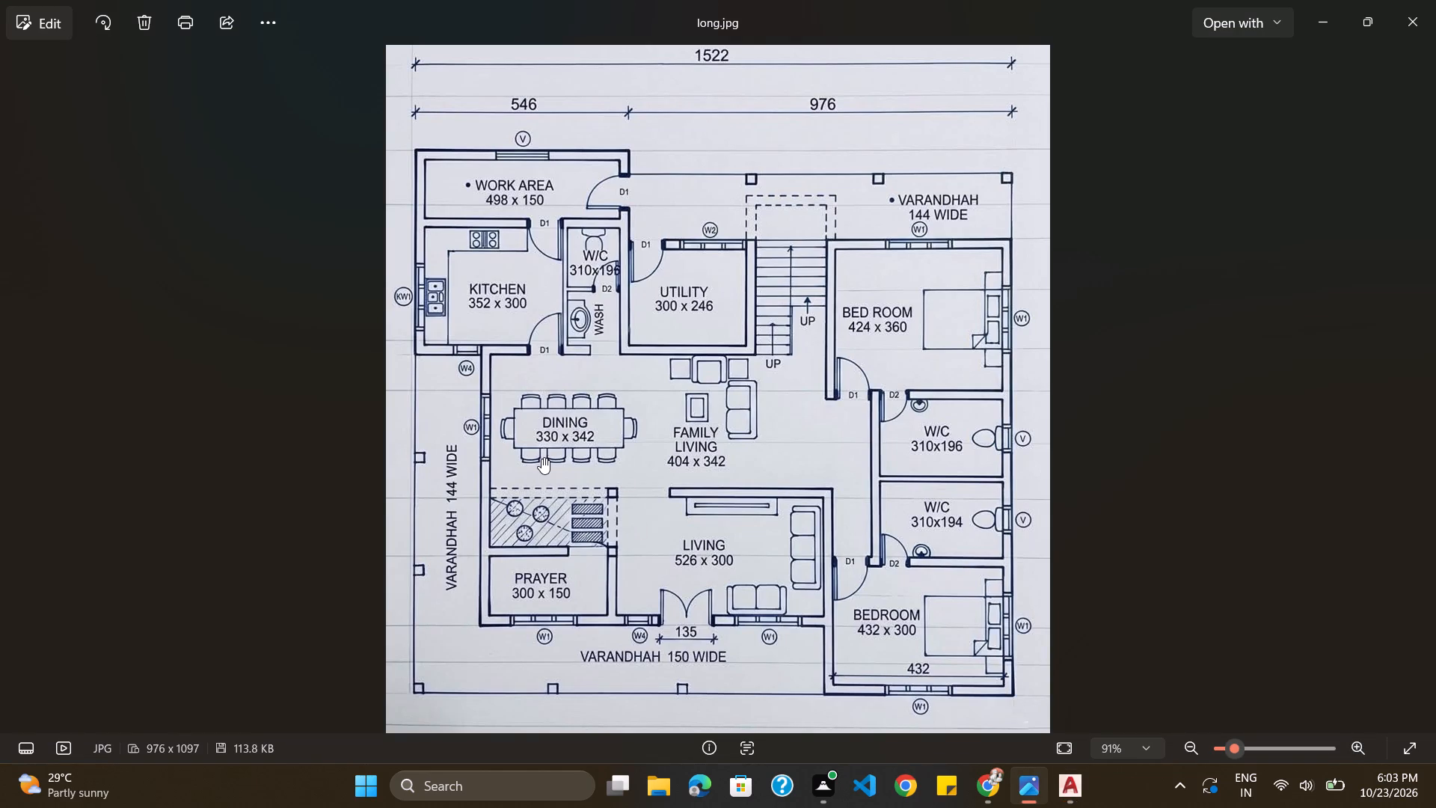
key("alt+Tab")
scroll(572, 444, "down", 2)
scroll(577, 558, "up", 2)
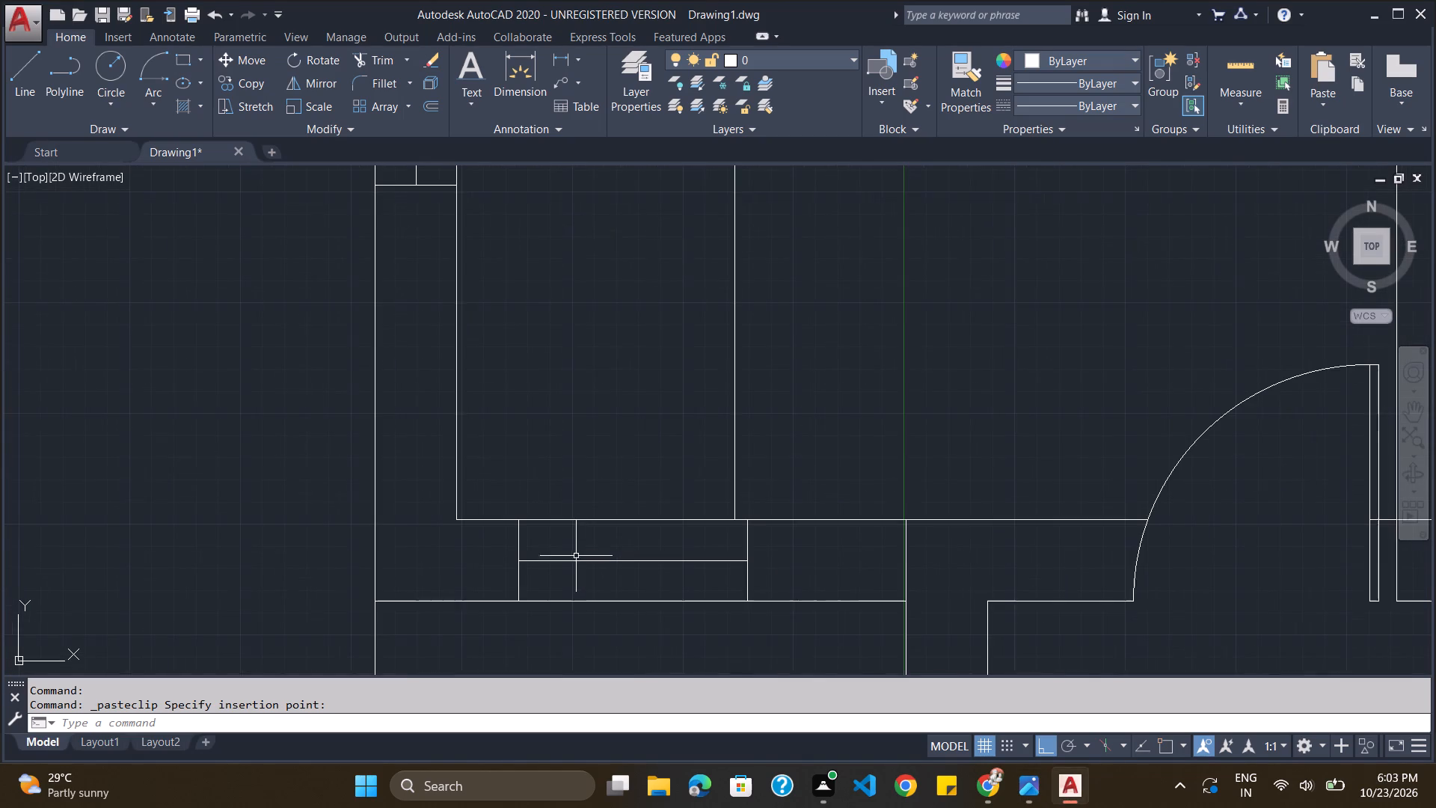
scroll(504, 325, "down", 1)
scroll(562, 224, "down", 1)
scroll(568, 191, "up", 2)
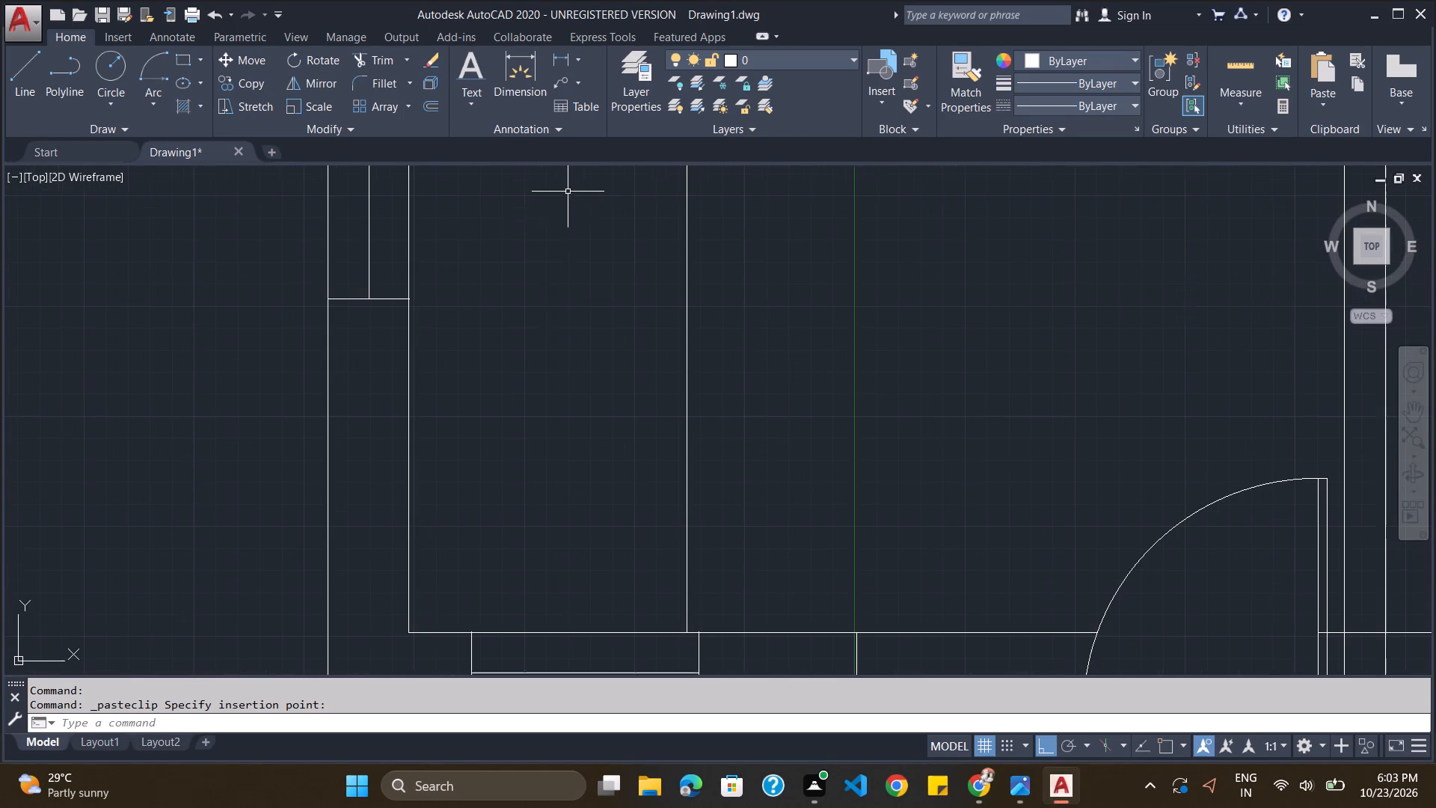
left_click(188, 58)
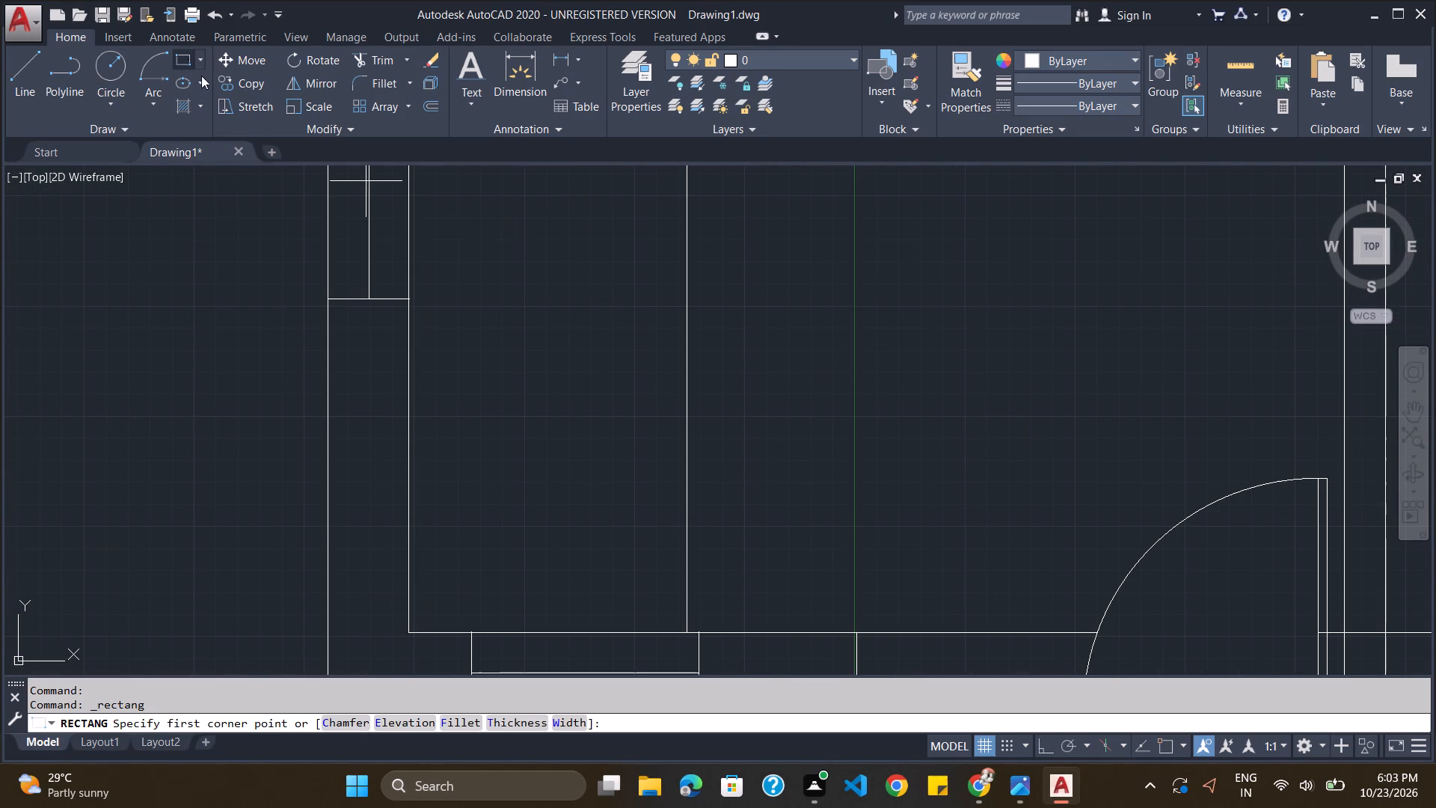
left_click(444, 529)
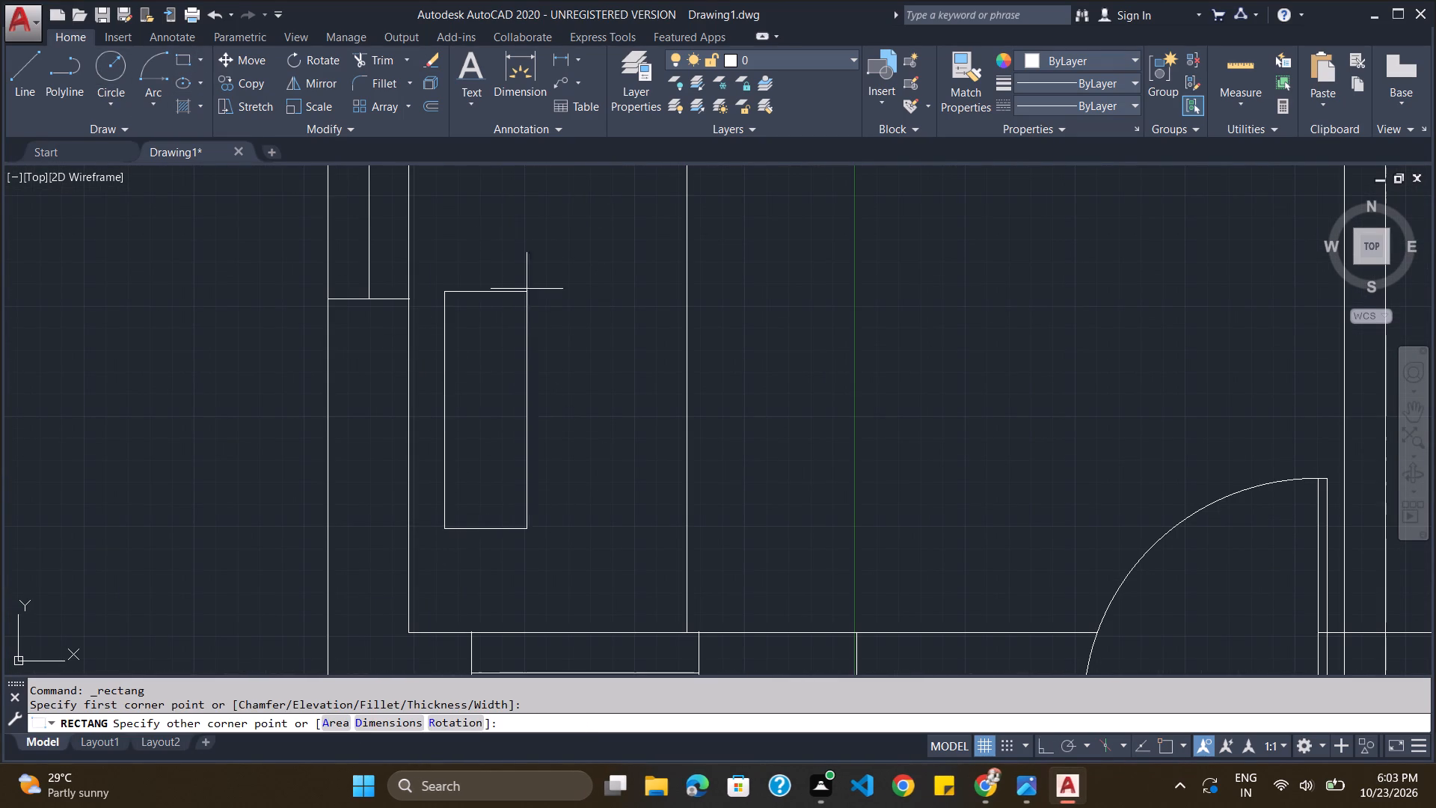
left_click(642, 168)
scroll(654, 347, "down", 3)
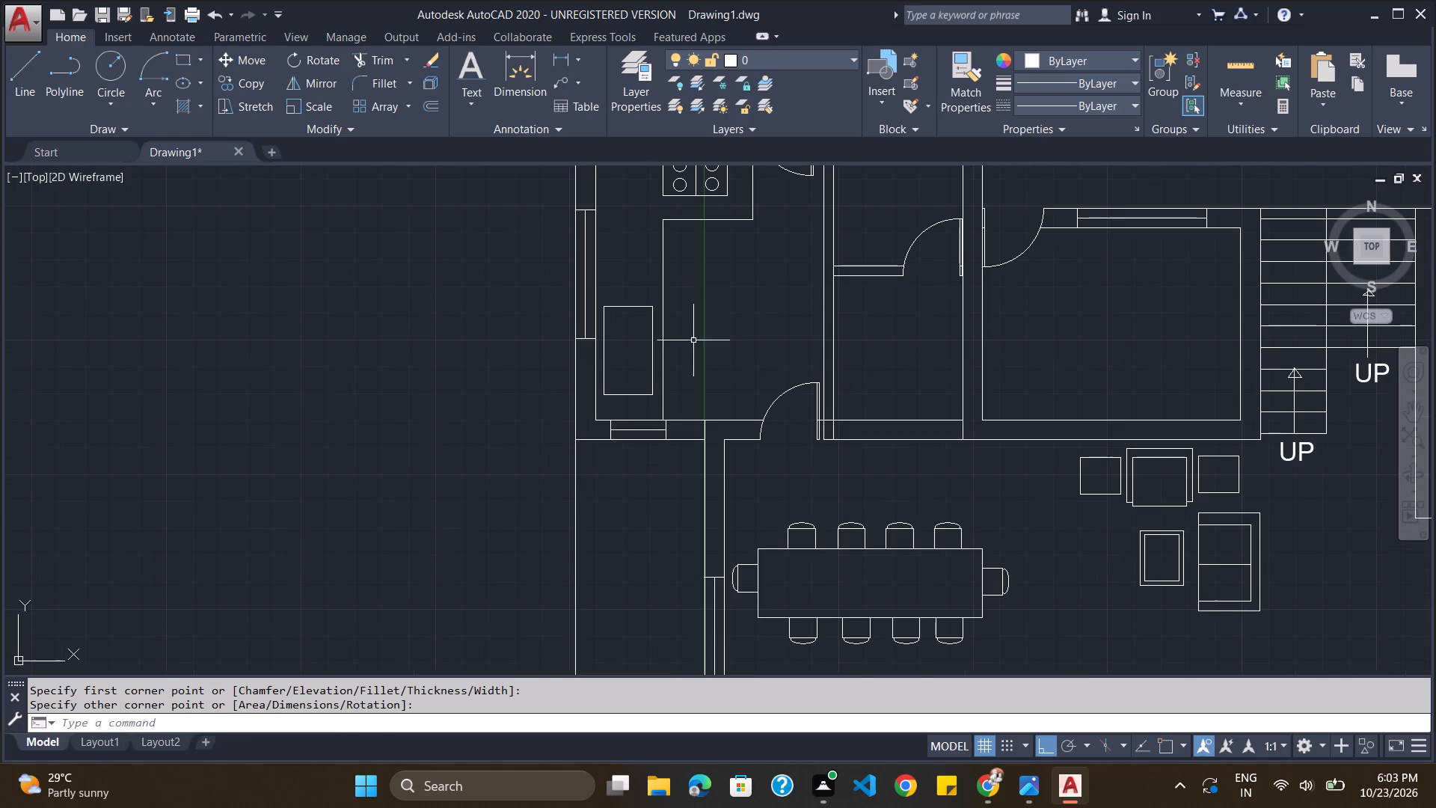
Draw two wide basin rectangles inside the sink outline, one near its north end and one near its south end.
scroll(667, 370, "up", 2)
key("alt+Tab")
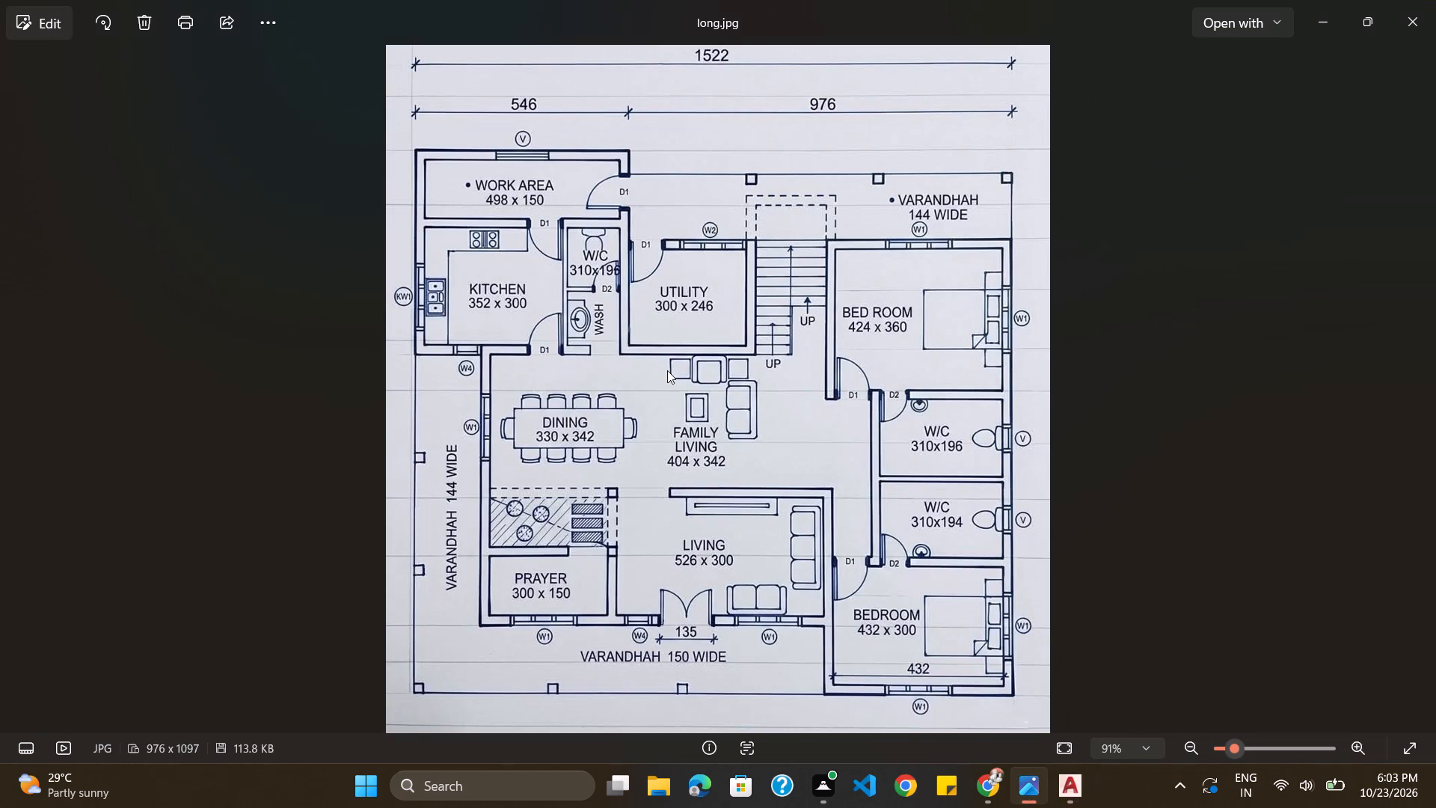
key("alt+Tab")
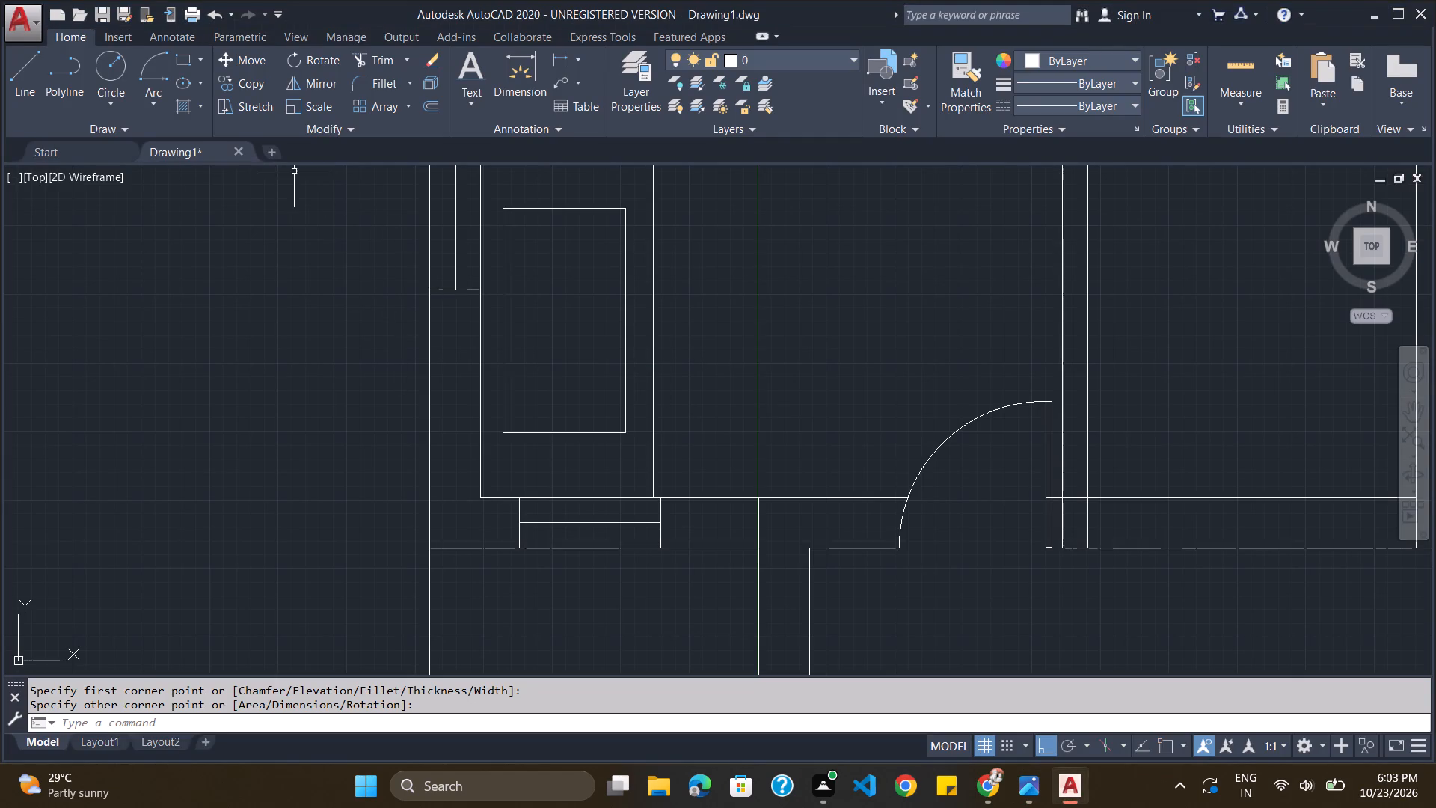
left_click(184, 60)
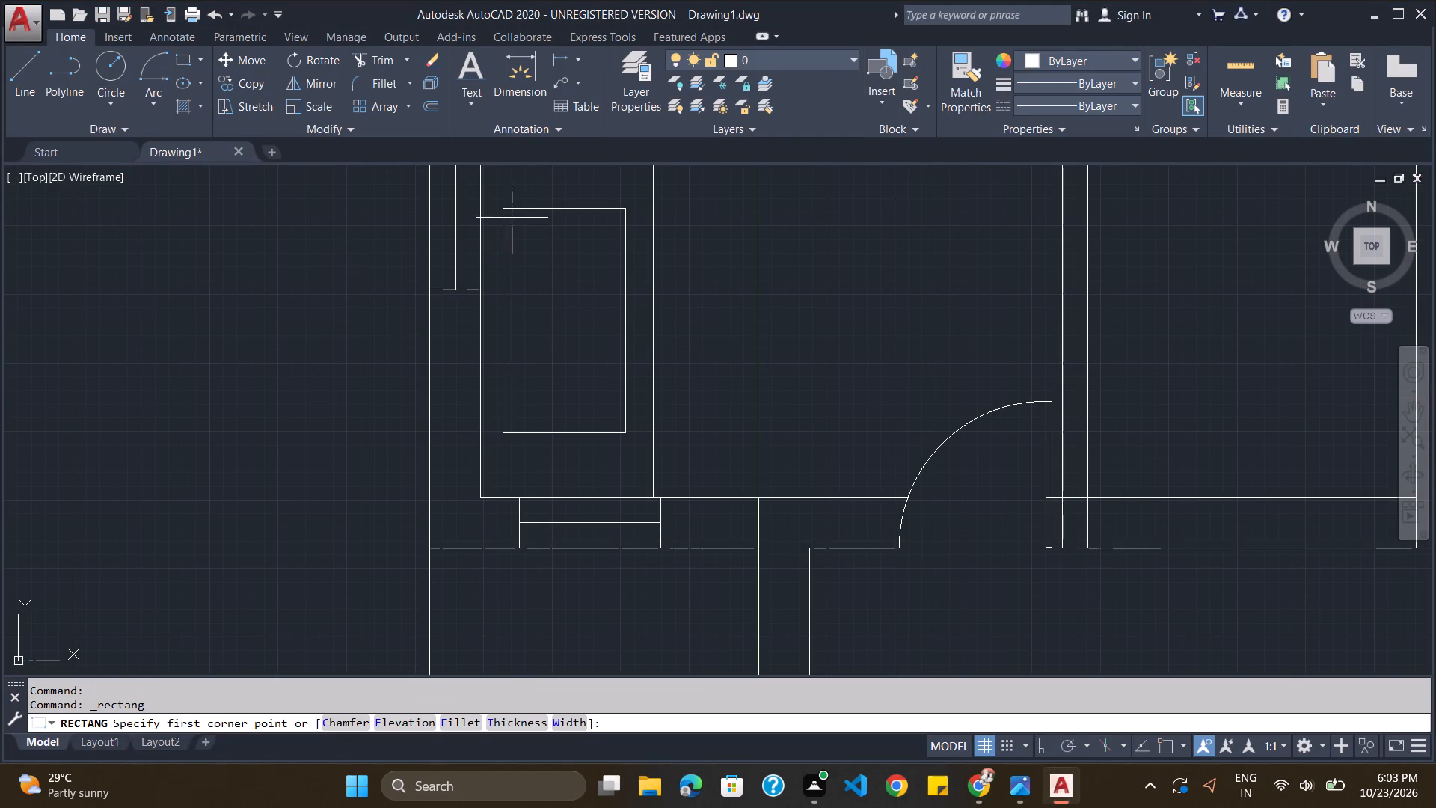
left_click(515, 223)
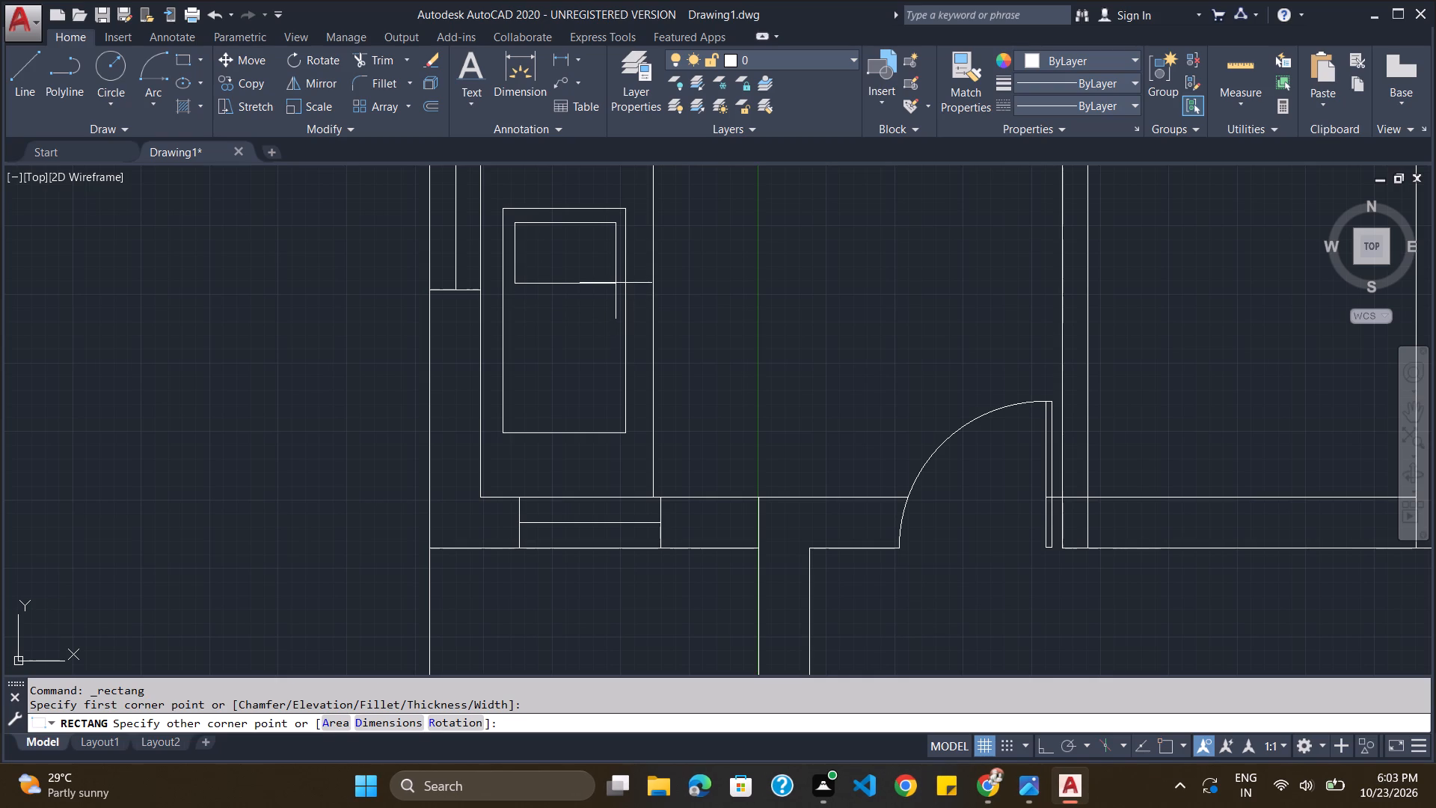
left_click(616, 282)
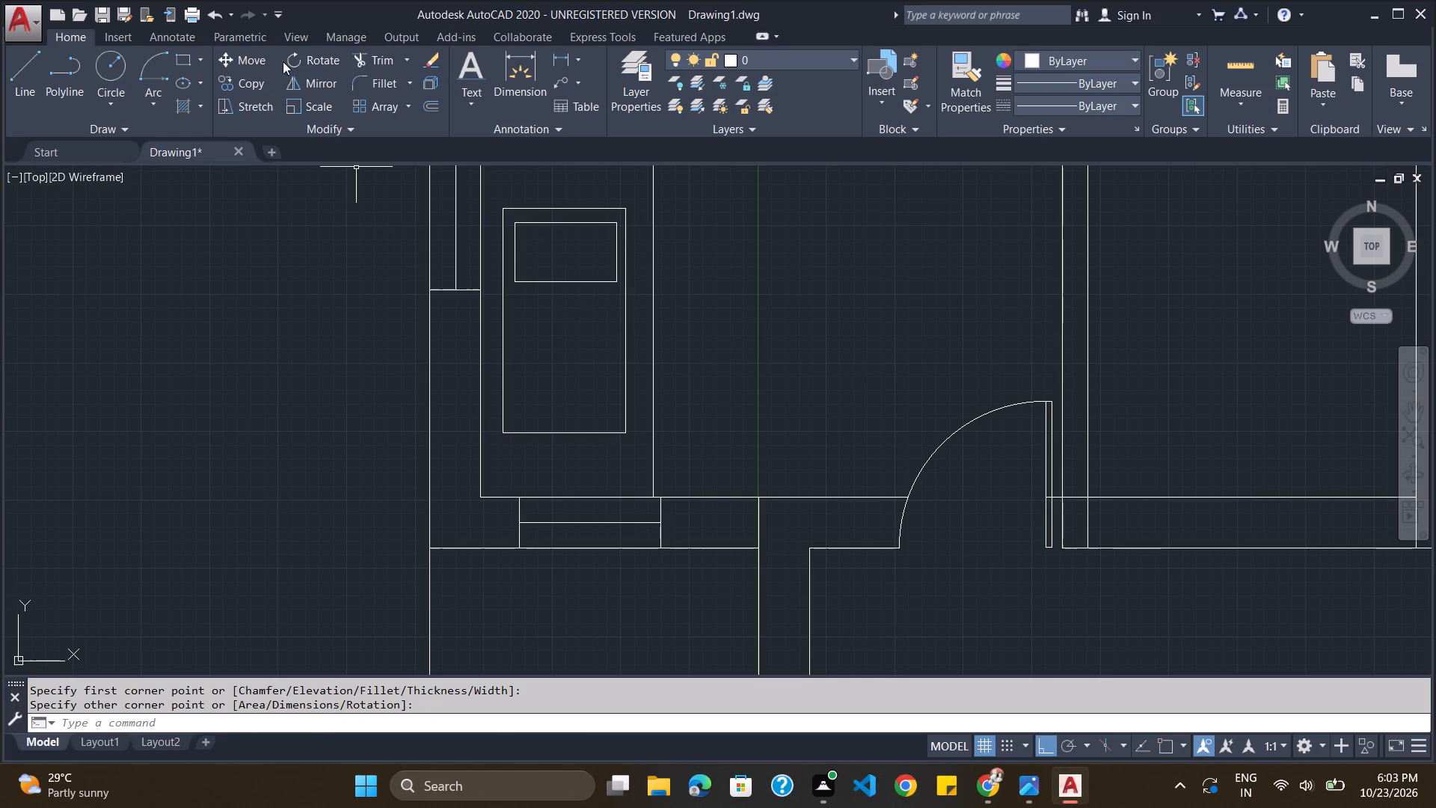
left_click(177, 61)
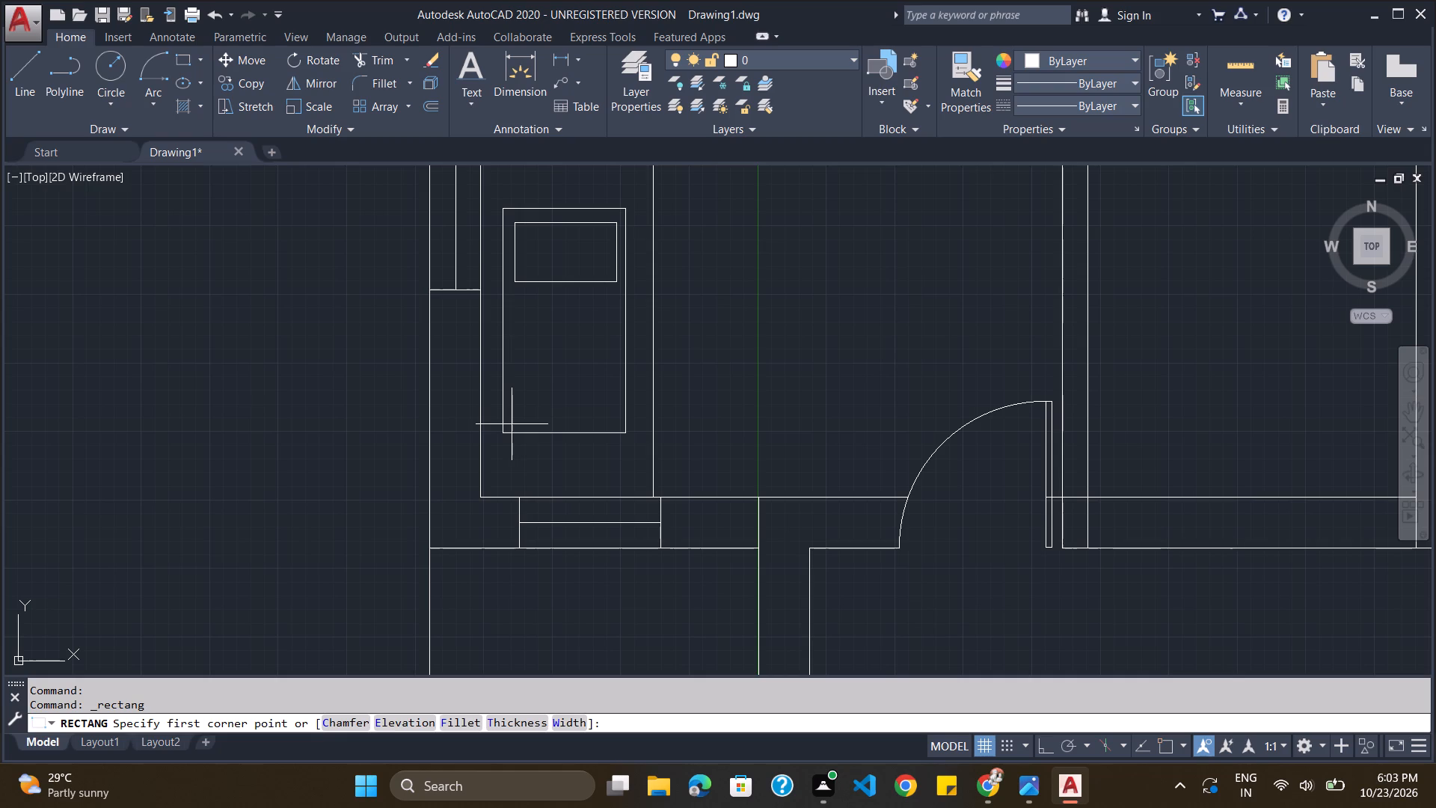
left_click(512, 423)
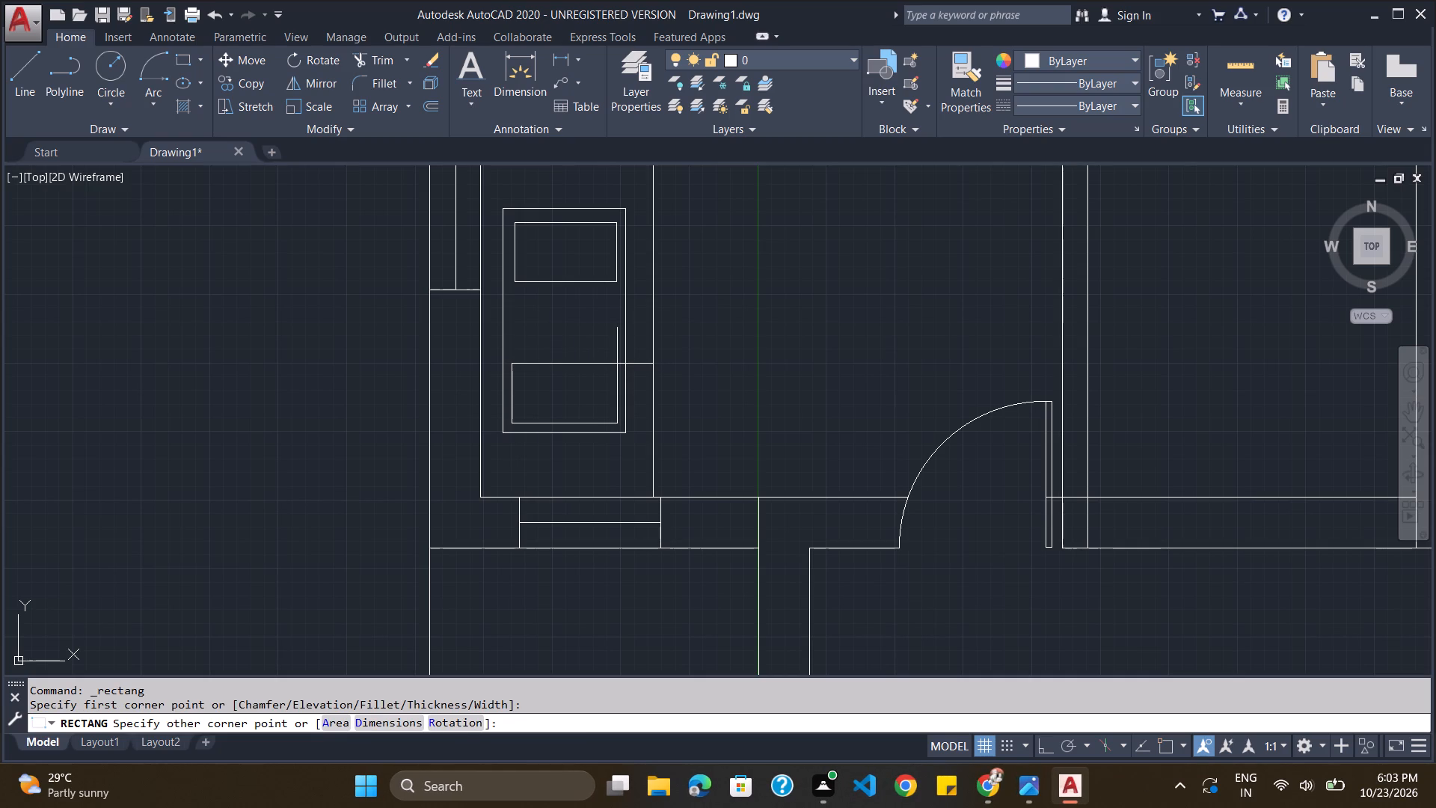
left_click(616, 364)
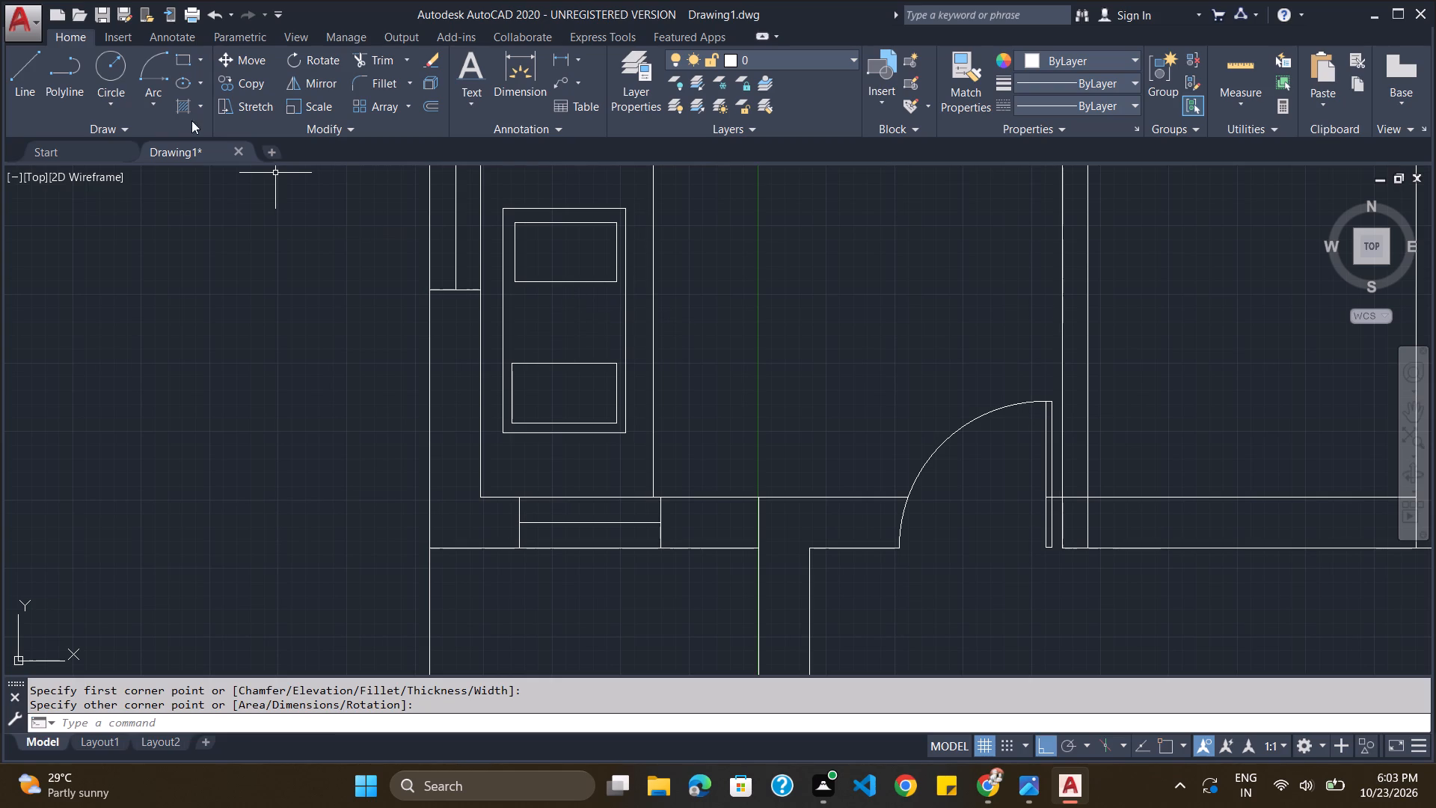
Draw two side-by-side rectangles between the sink's north and south basins, a wider one on the west and a narrow one on the east.
left_click(186, 64)
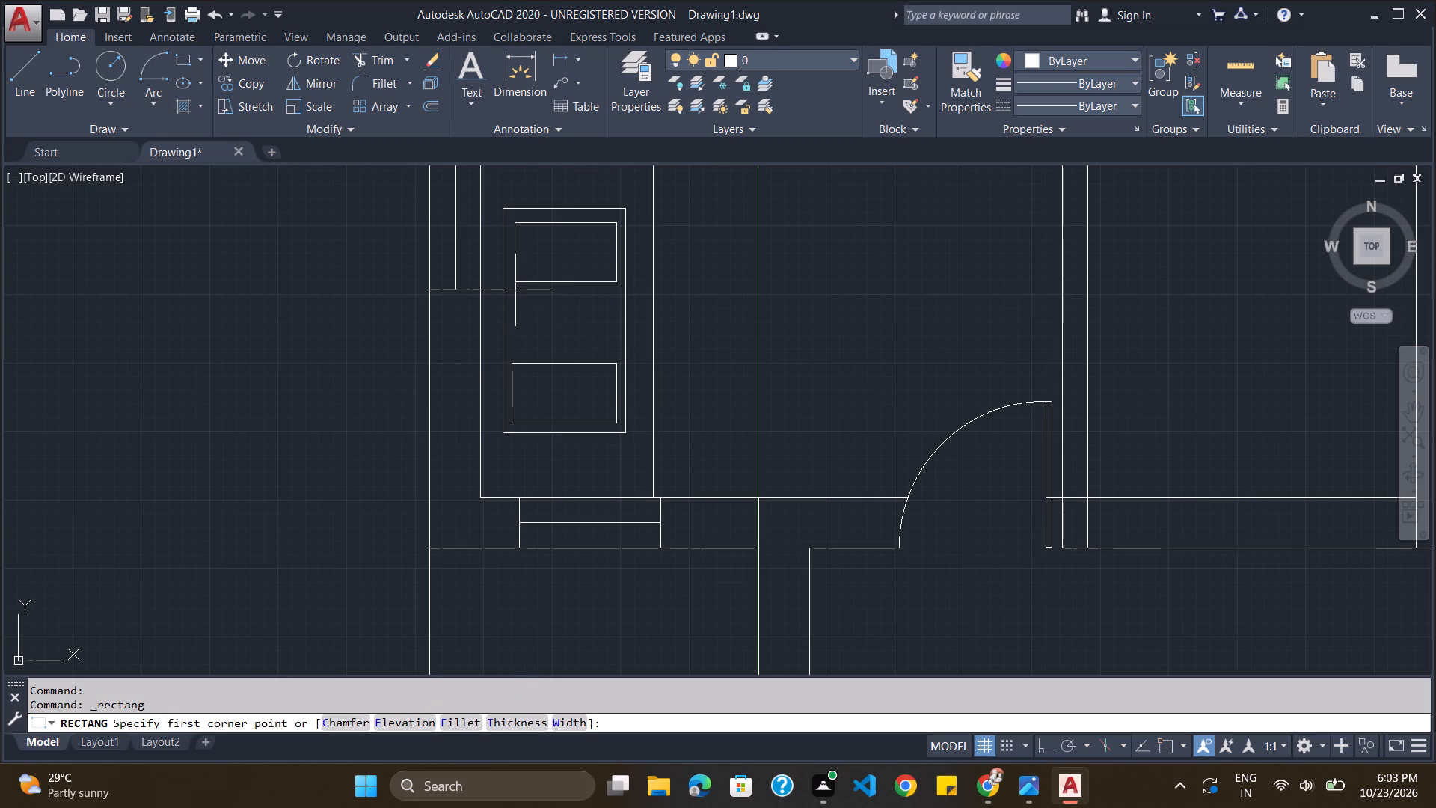
left_click(515, 291)
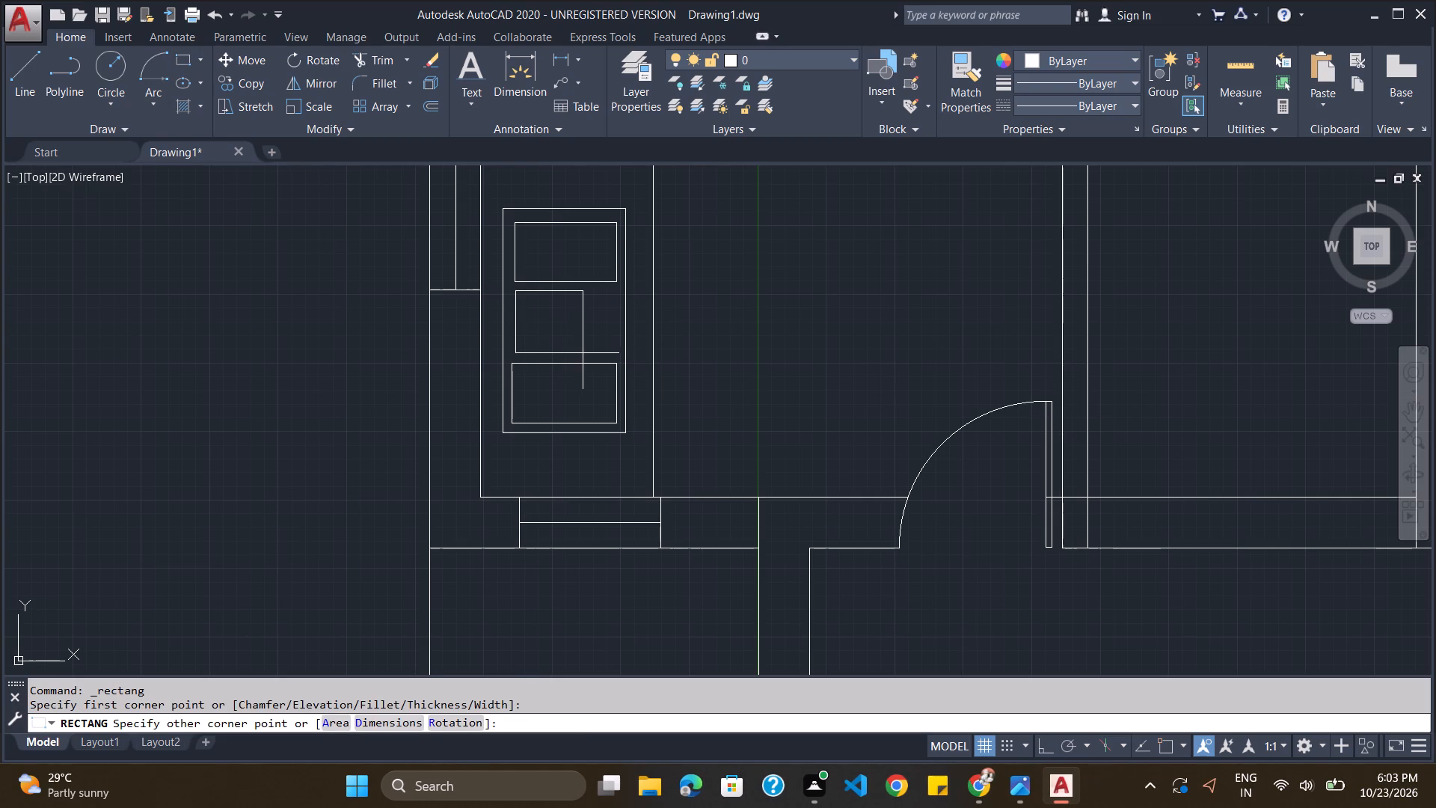
left_click(577, 354)
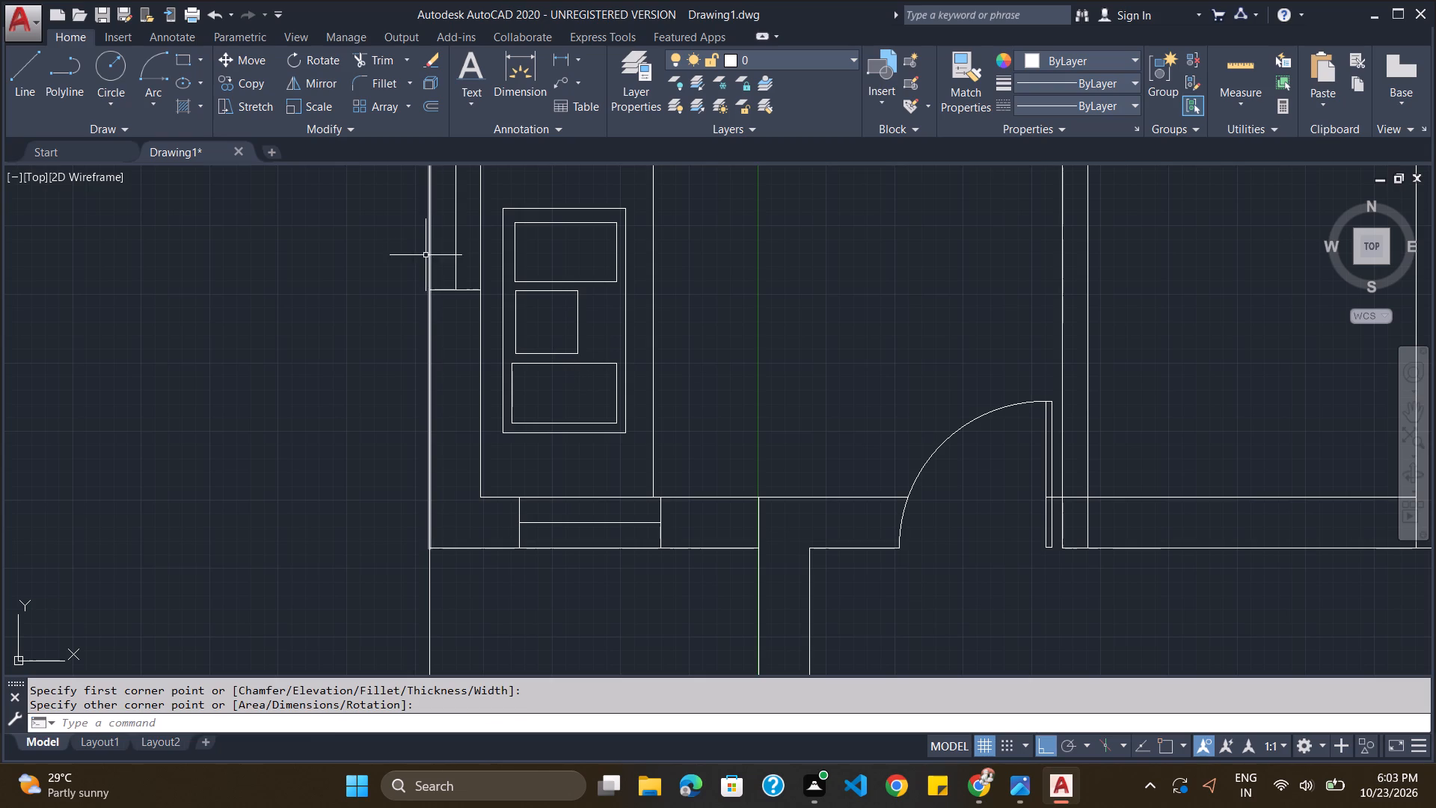
left_click(180, 63)
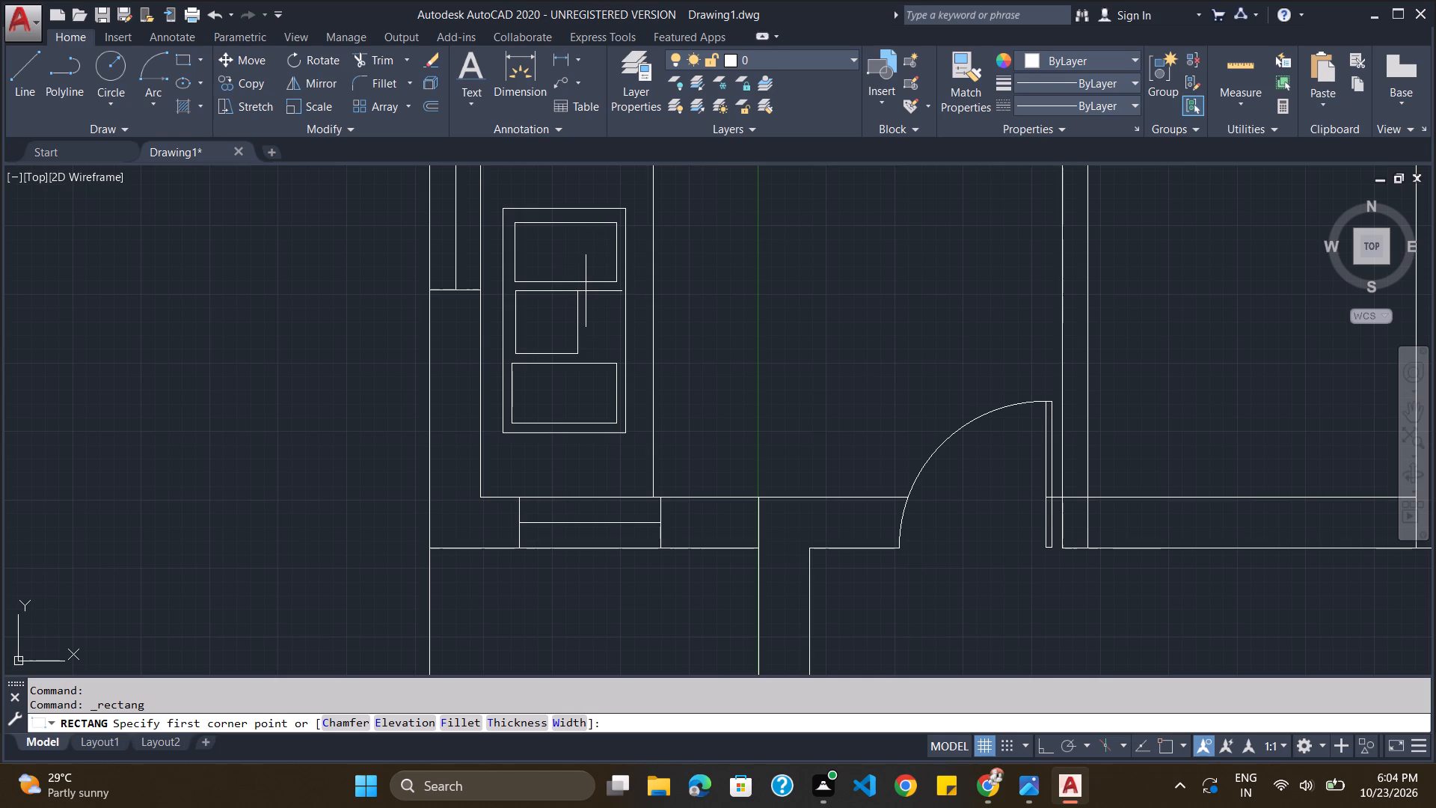
left_click(586, 291)
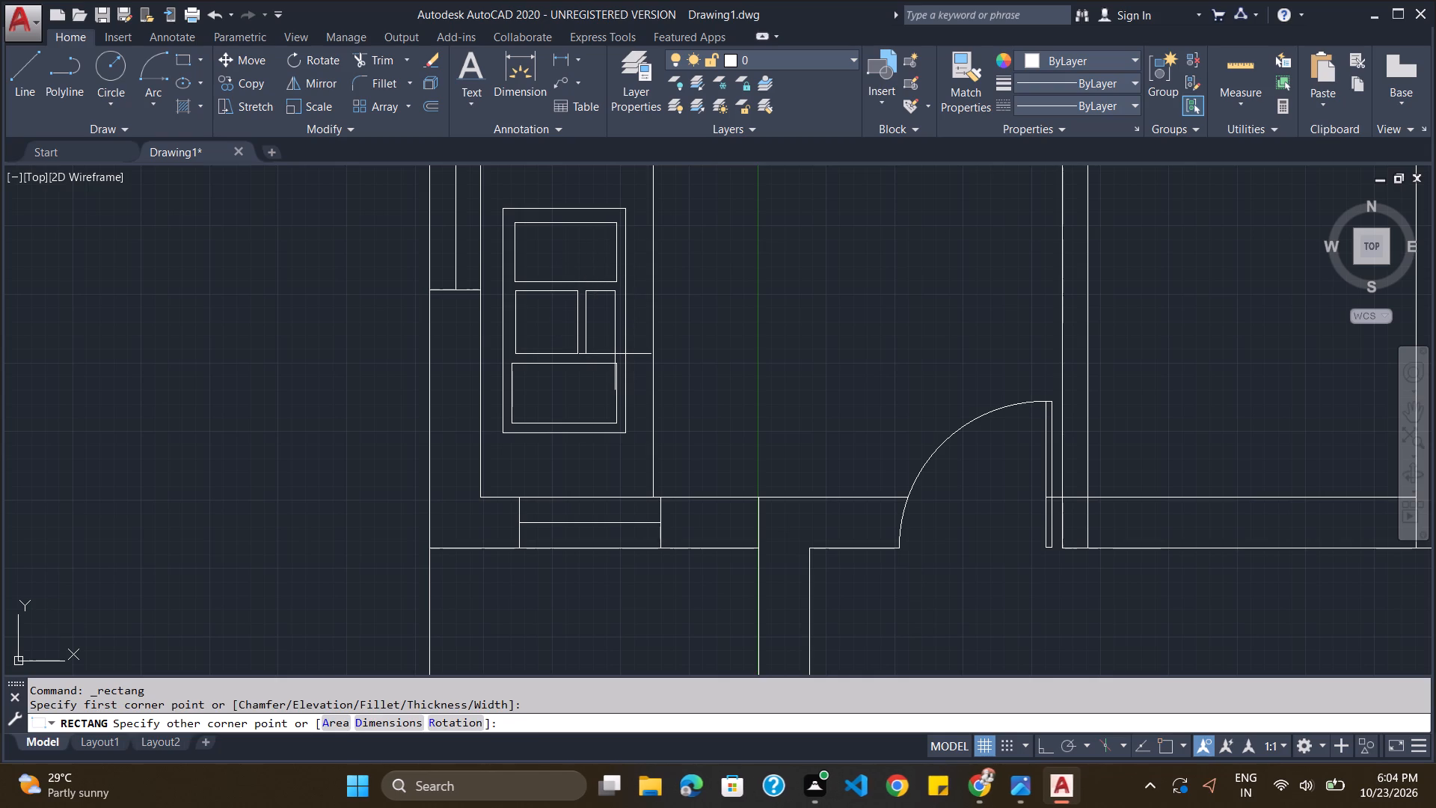
left_click(614, 355)
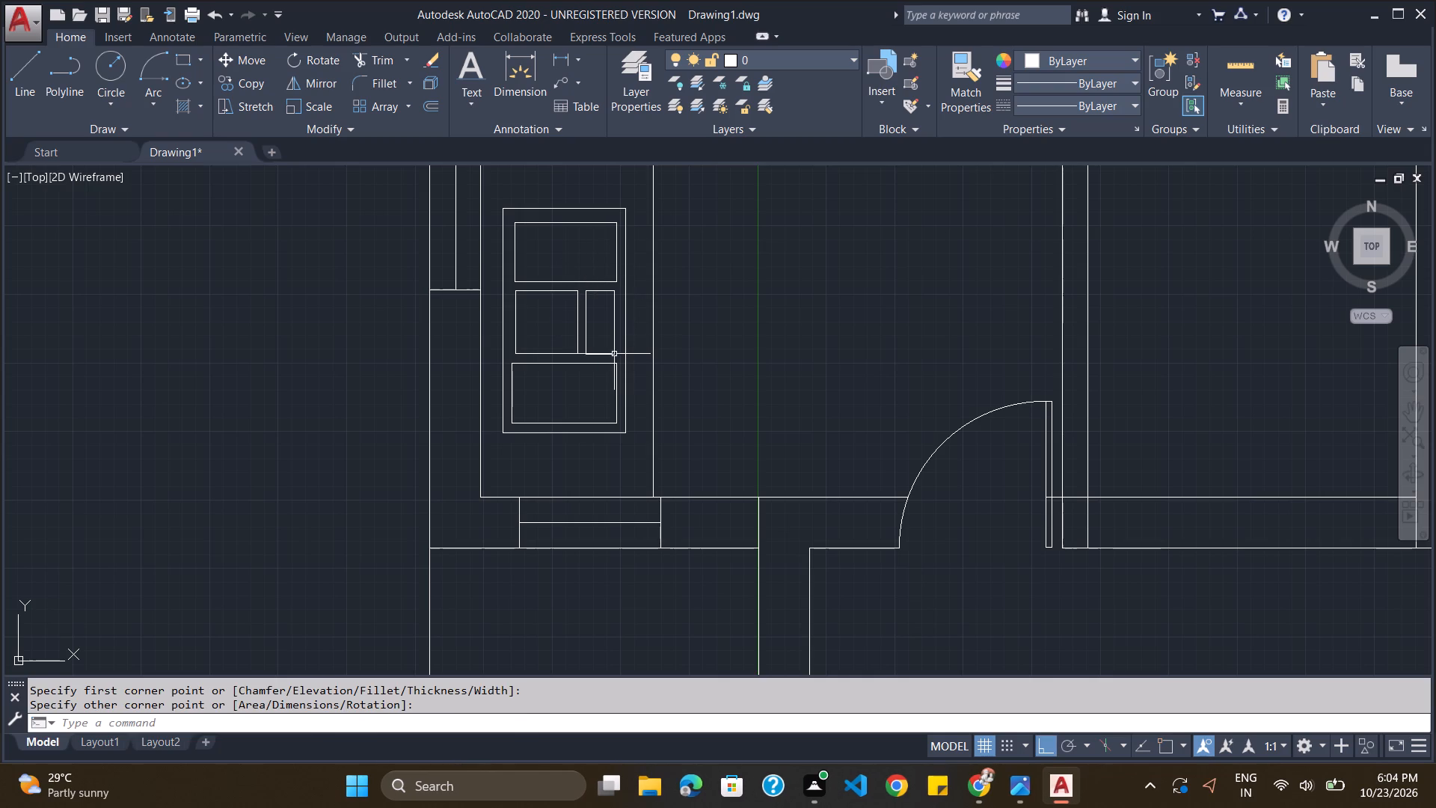
Following long.jpg, draw small drain circles of about 37 radius in the sink's north basin, wider middle basin and south basin.
key("alt+Tab")
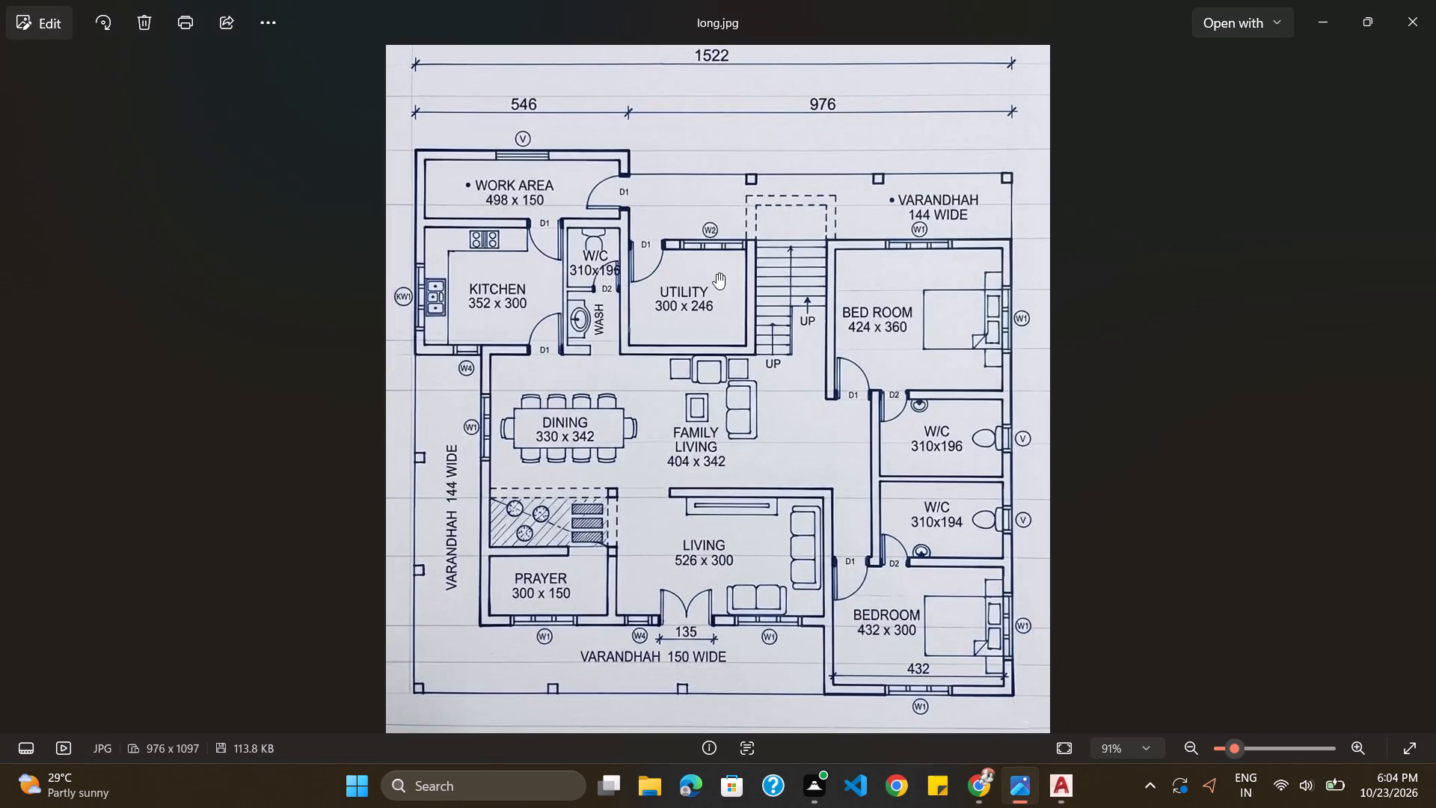
key("alt+Tab")
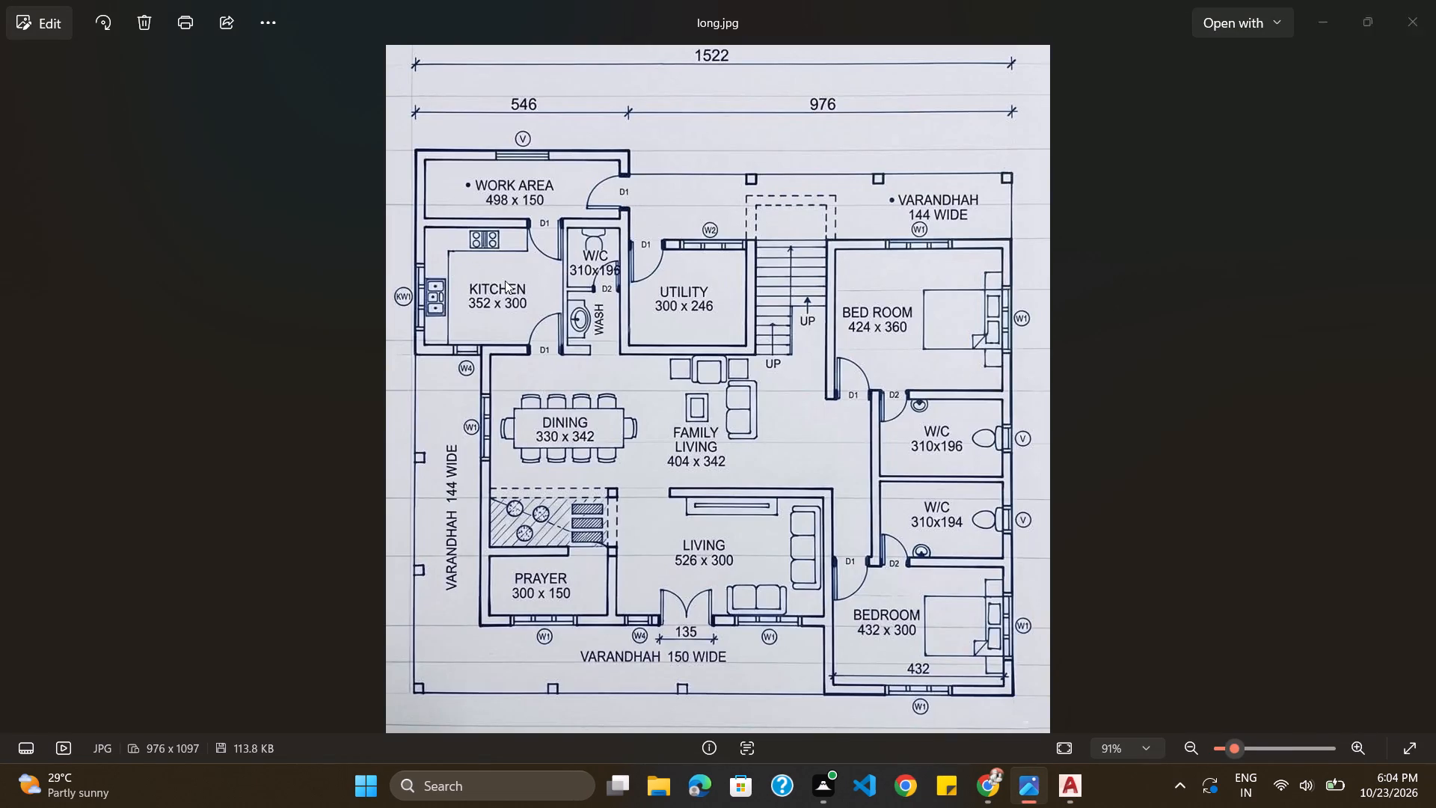
left_click(116, 70)
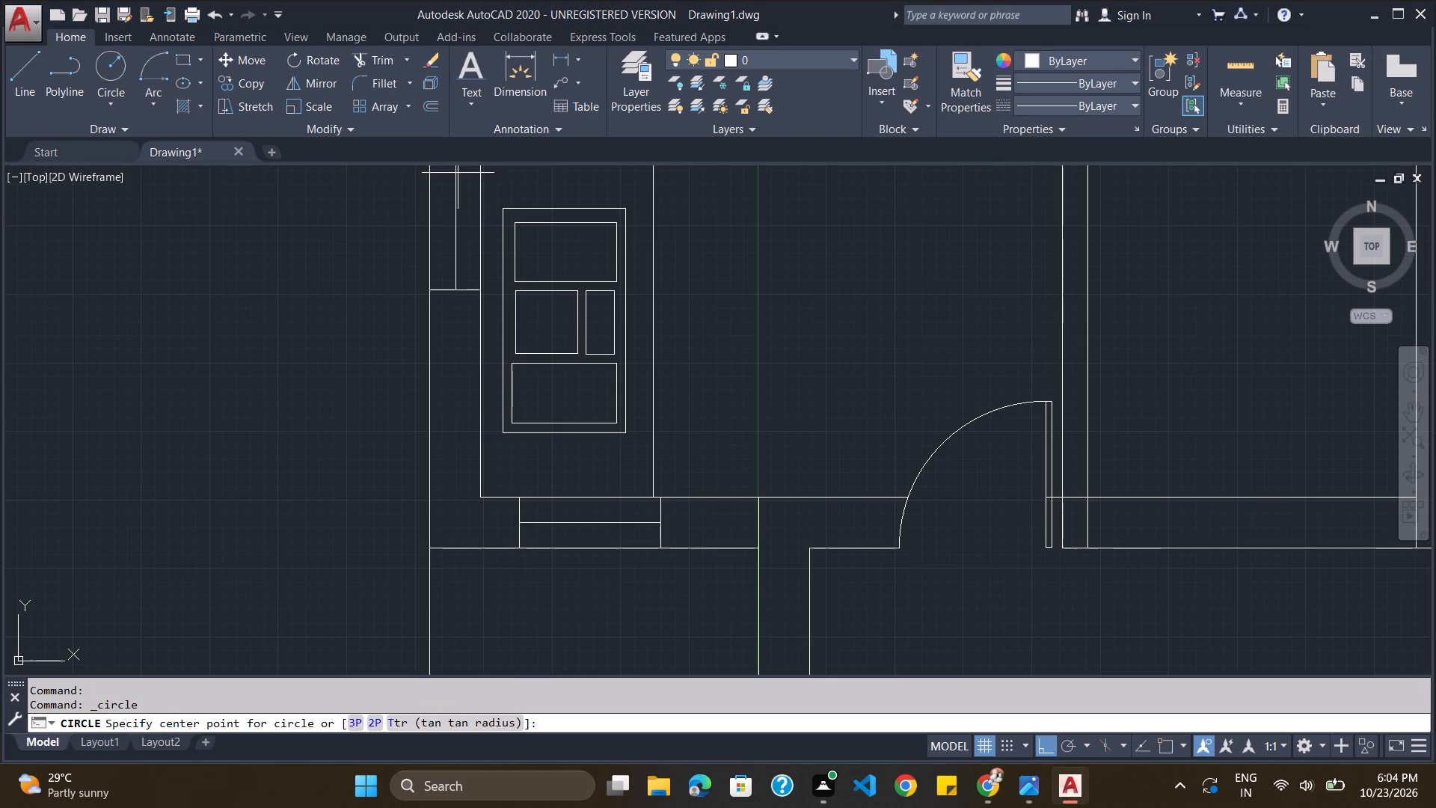
key("alt+Tab")
key("alt+Tab")
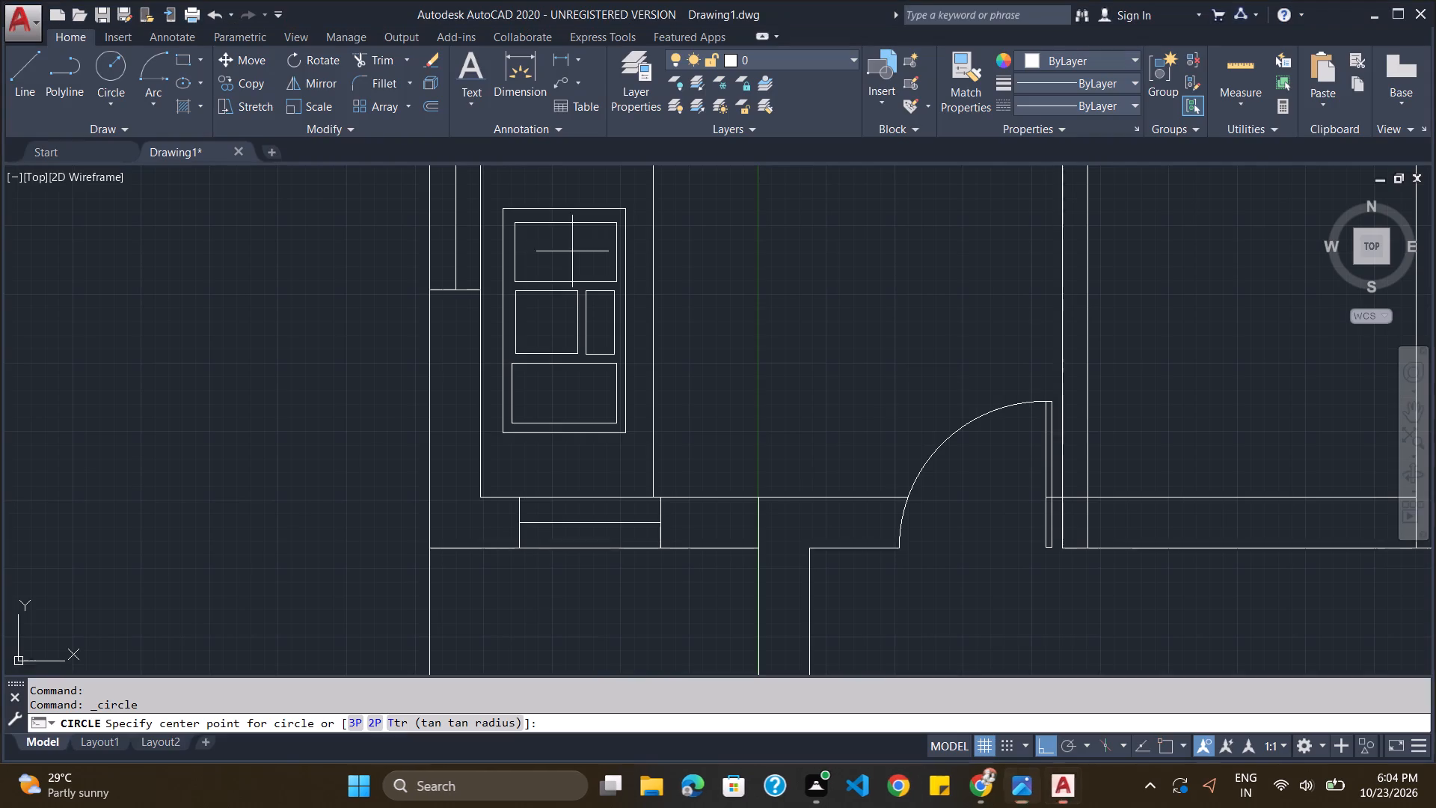
left_click(559, 251)
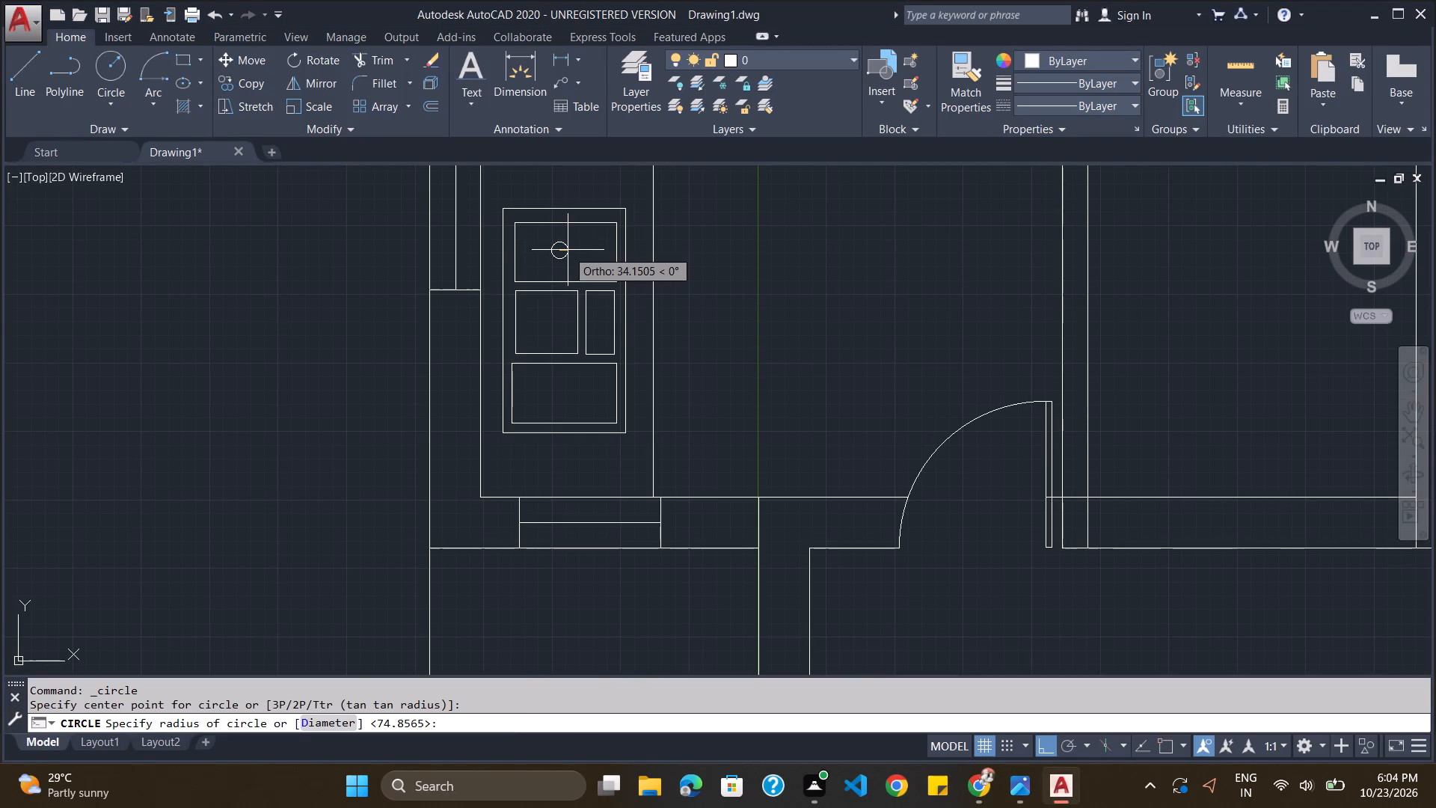
left_click(568, 249)
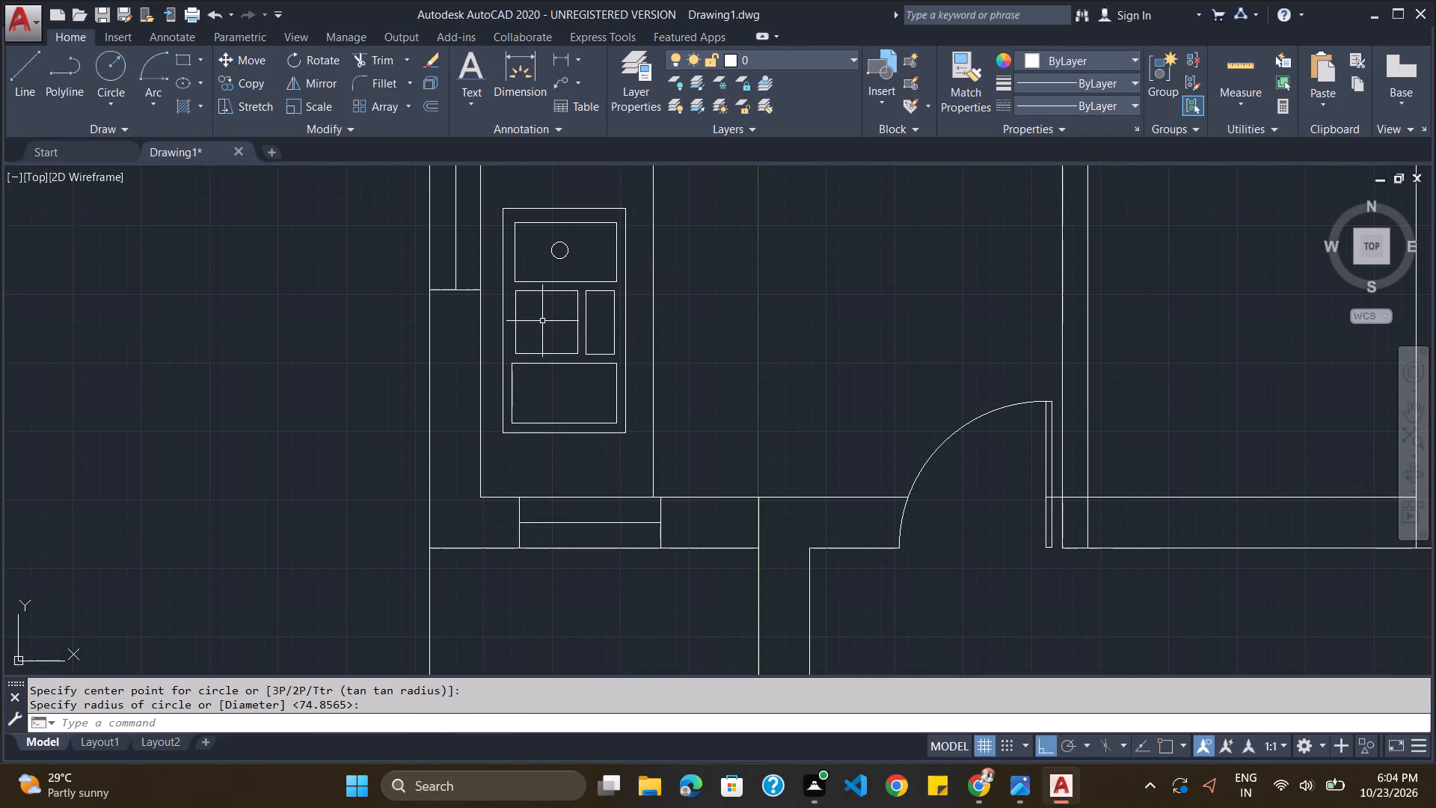
left_click(101, 75)
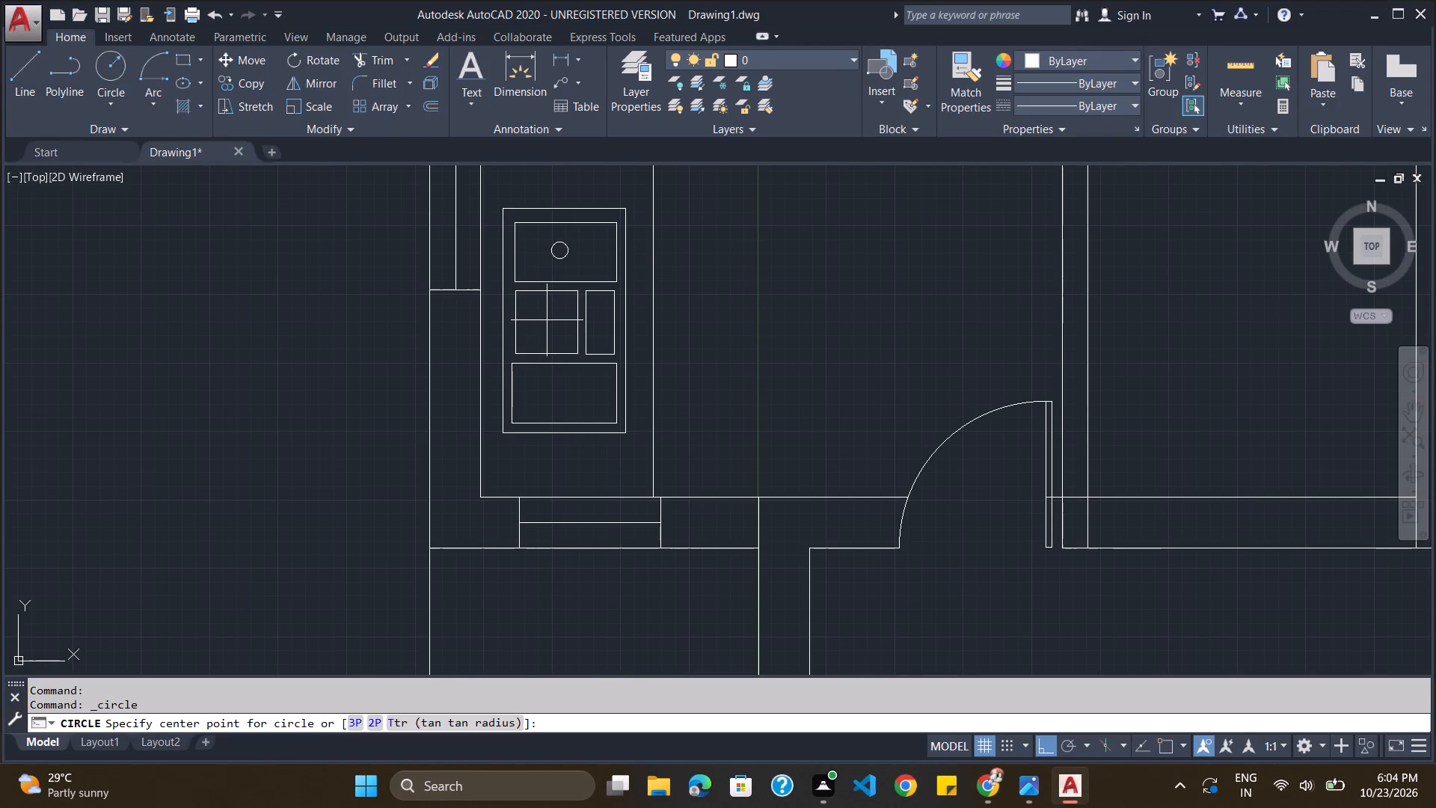
left_click(547, 322)
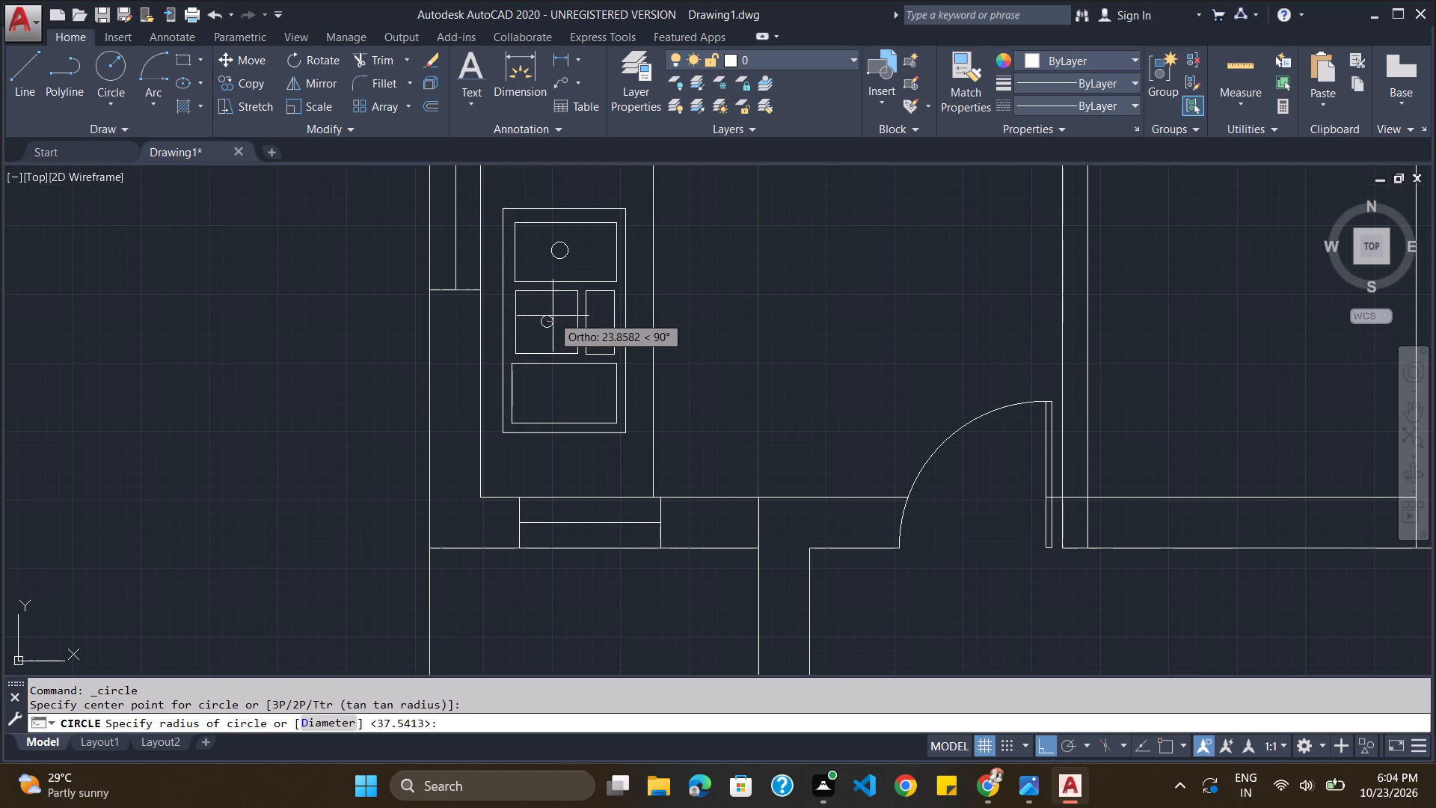
left_click(553, 313)
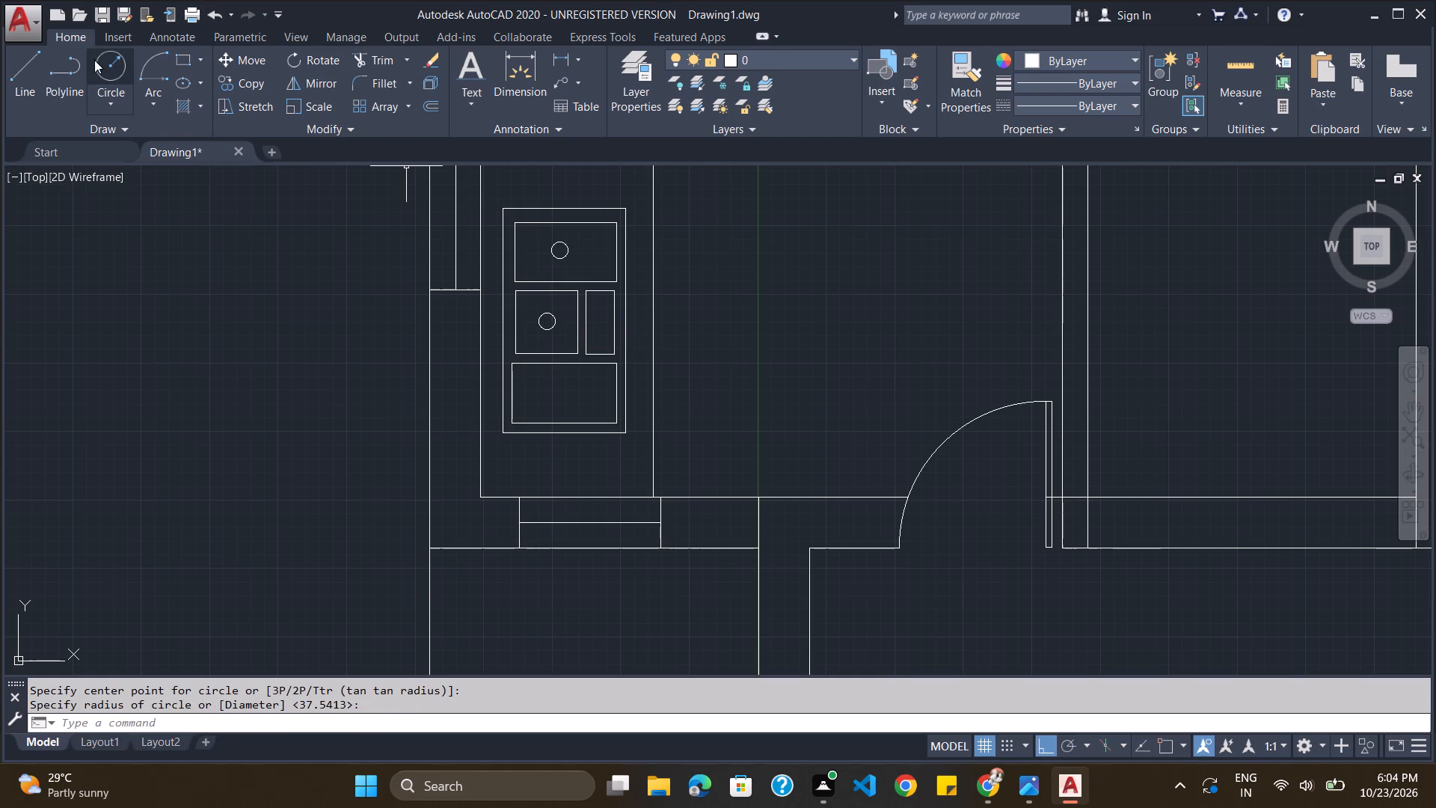
left_click(114, 73)
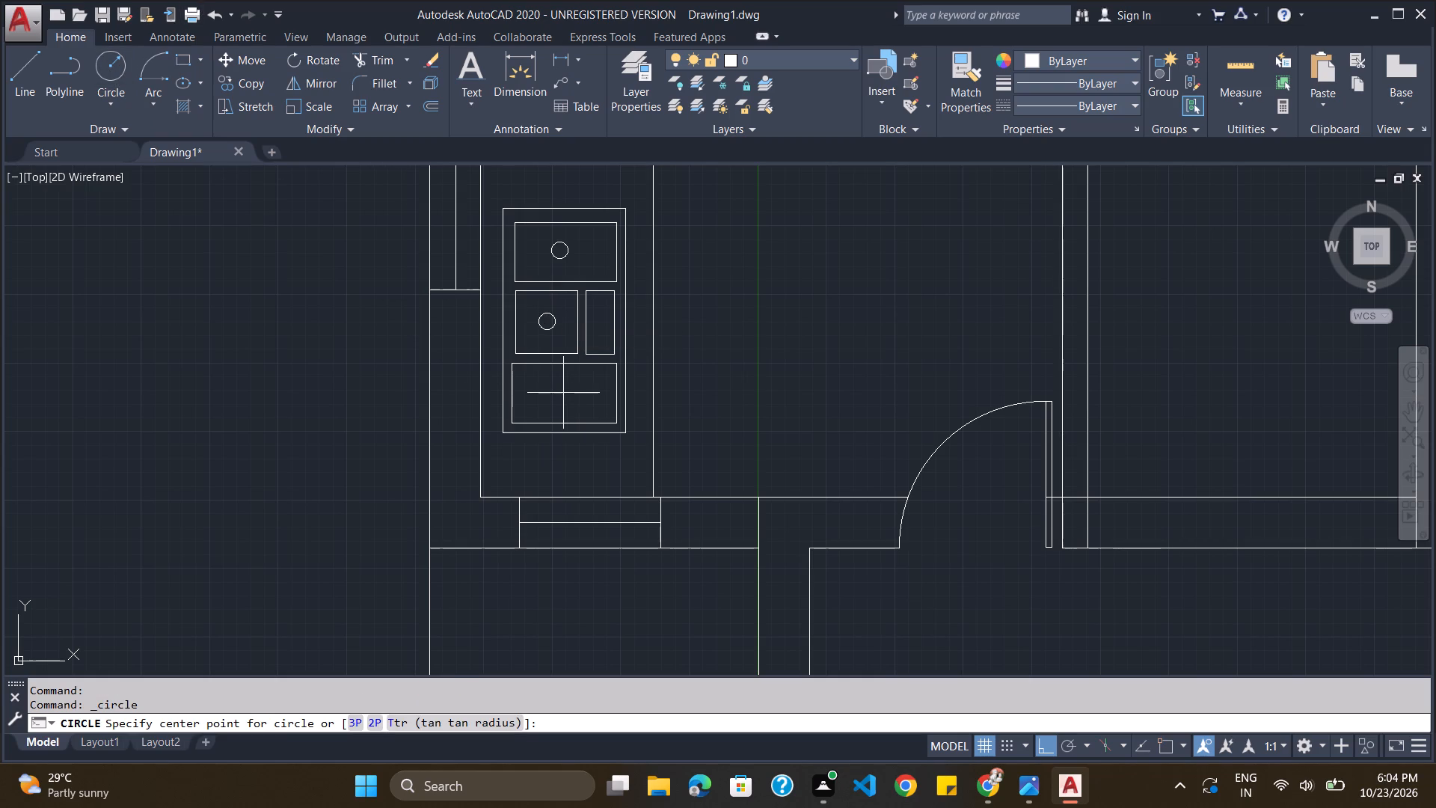
left_click(563, 393)
left_click(568, 386)
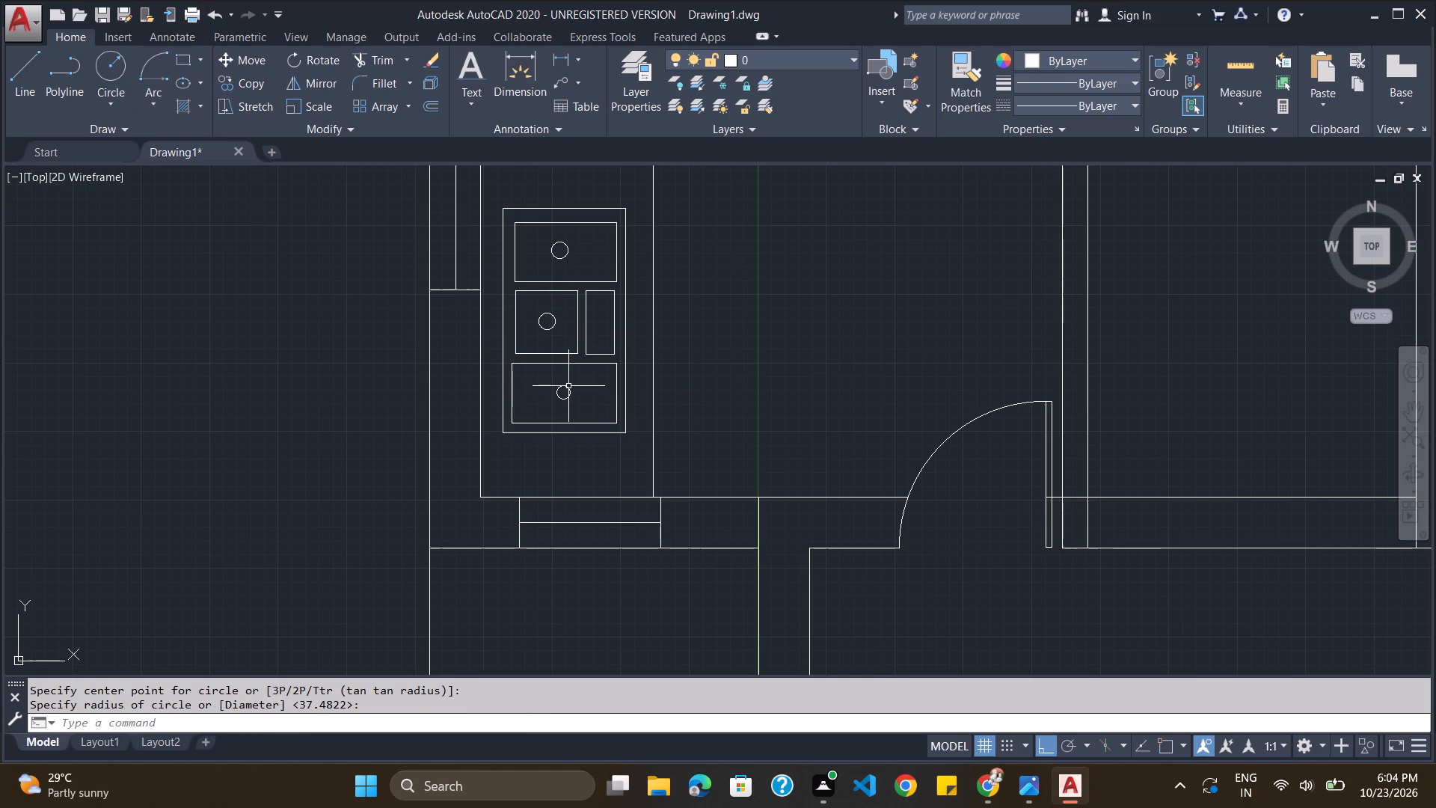
key("alt+Tab")
key("alt+Tab")
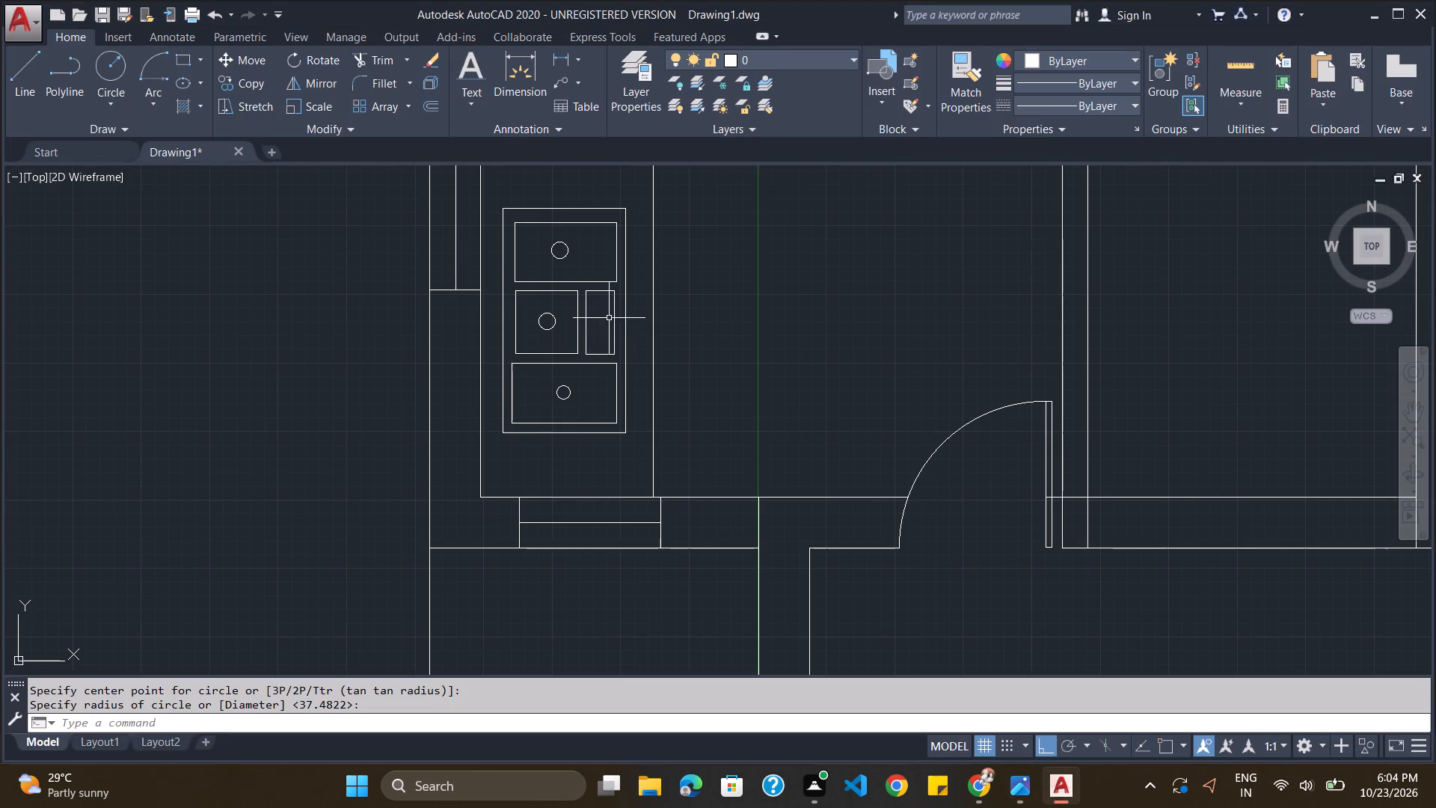
Delete the small stray line marker lying south of the floor plan's outer boundary.
scroll(615, 305, "down", 3)
scroll(676, 294, "down", 2)
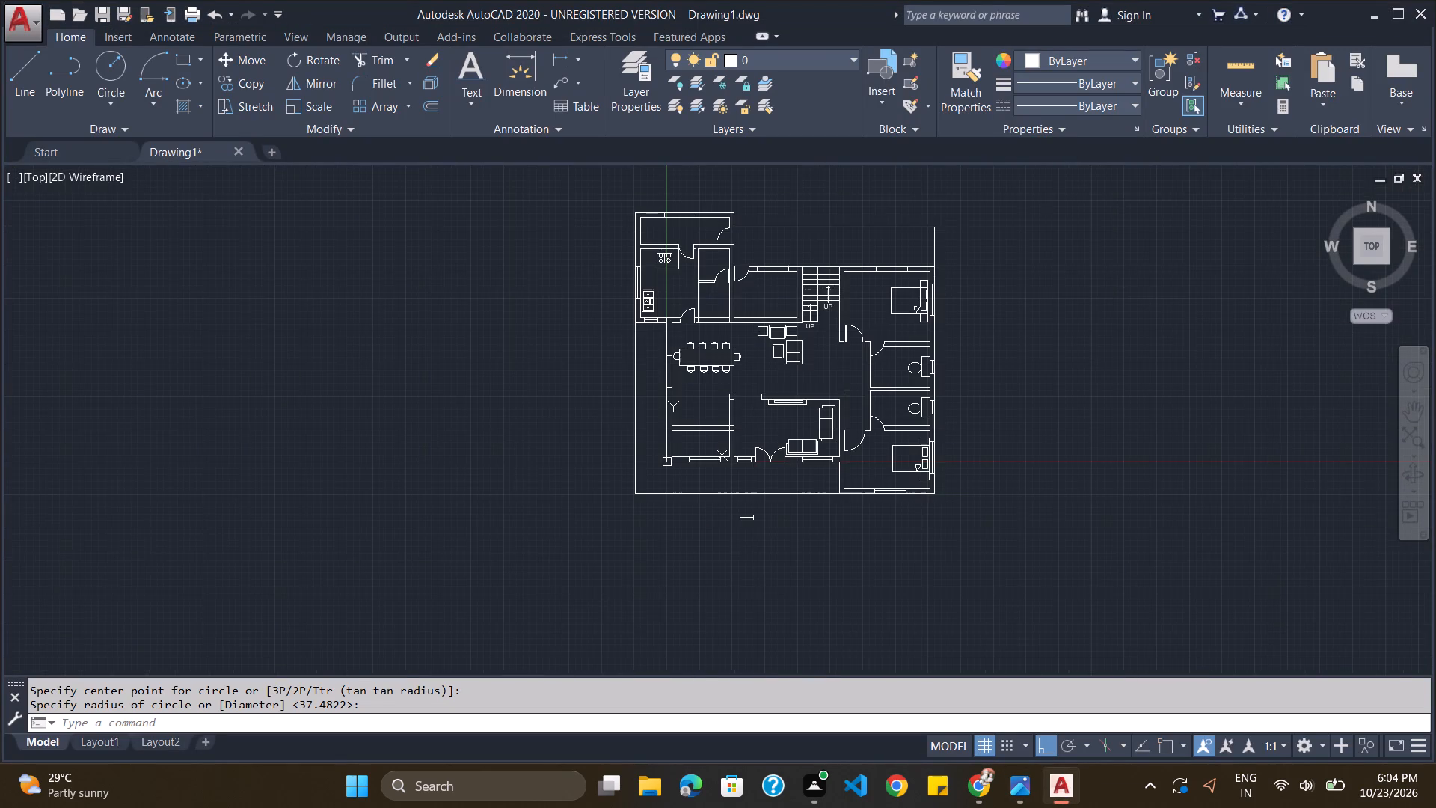
scroll(743, 303, "up", 1)
scroll(743, 303, "down", 1)
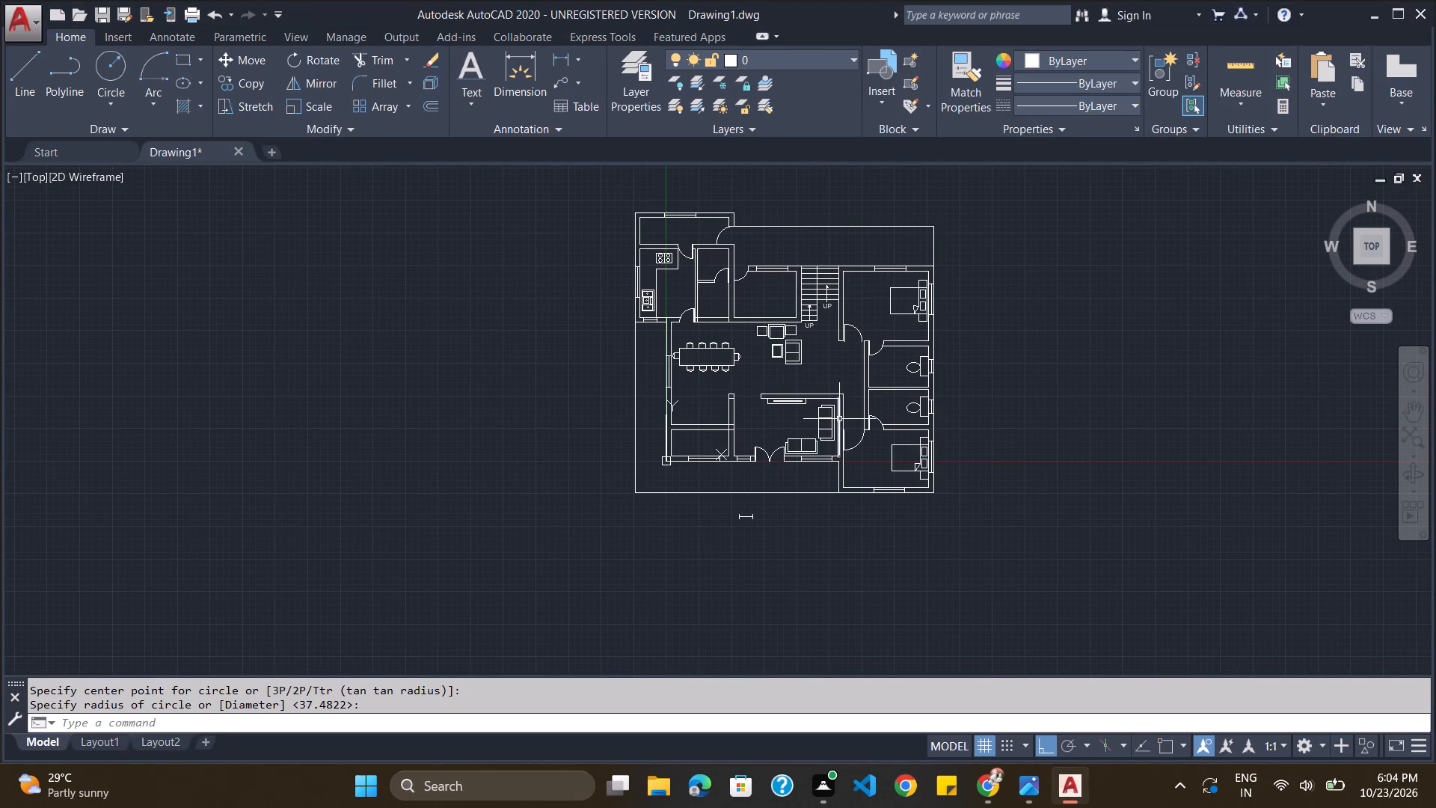
left_click_drag(757, 508, 774, 512)
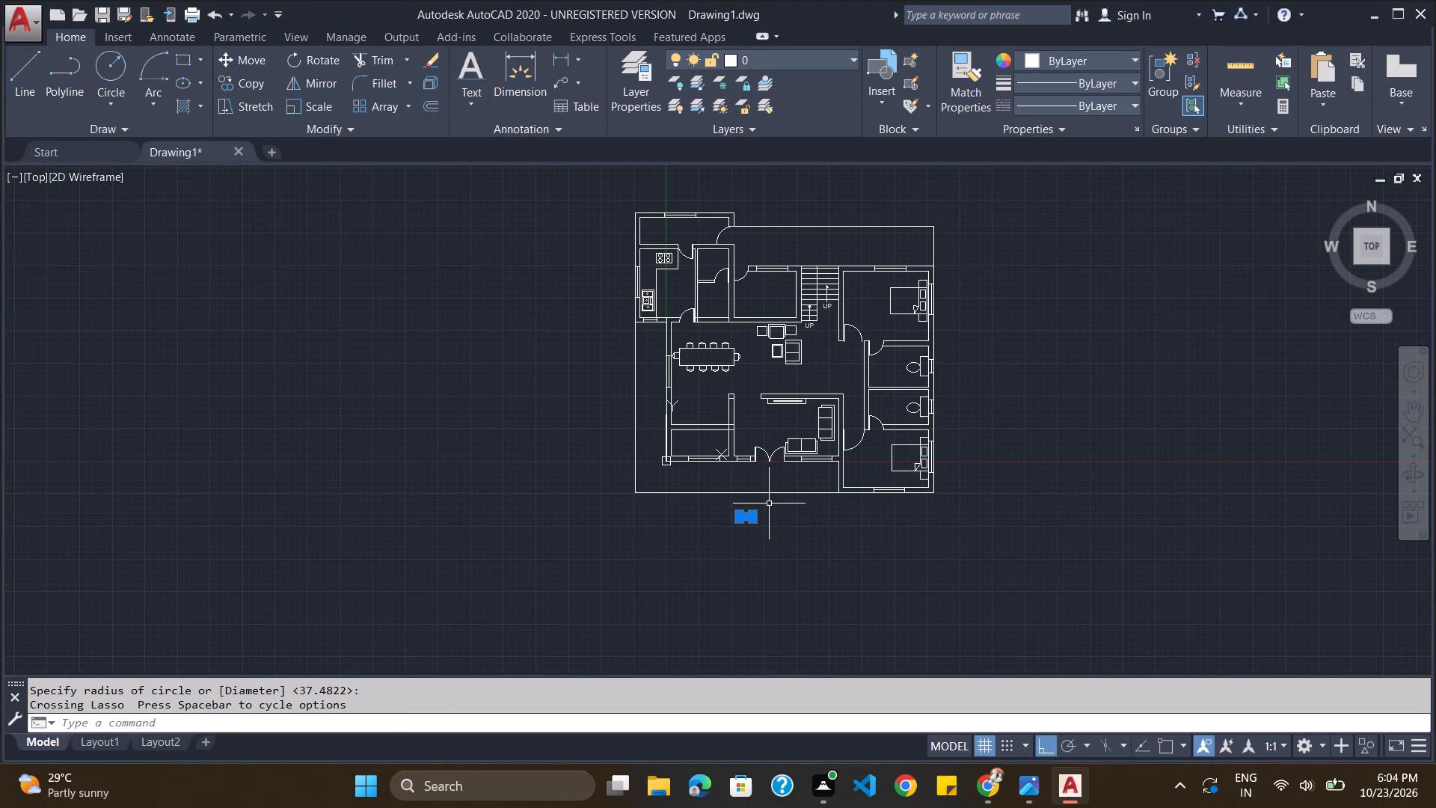
key("Delete")
Copy the toilet from the northern of the two east W/Cs and paste it in the empty space west of the plan.
scroll(984, 259, "up", 1)
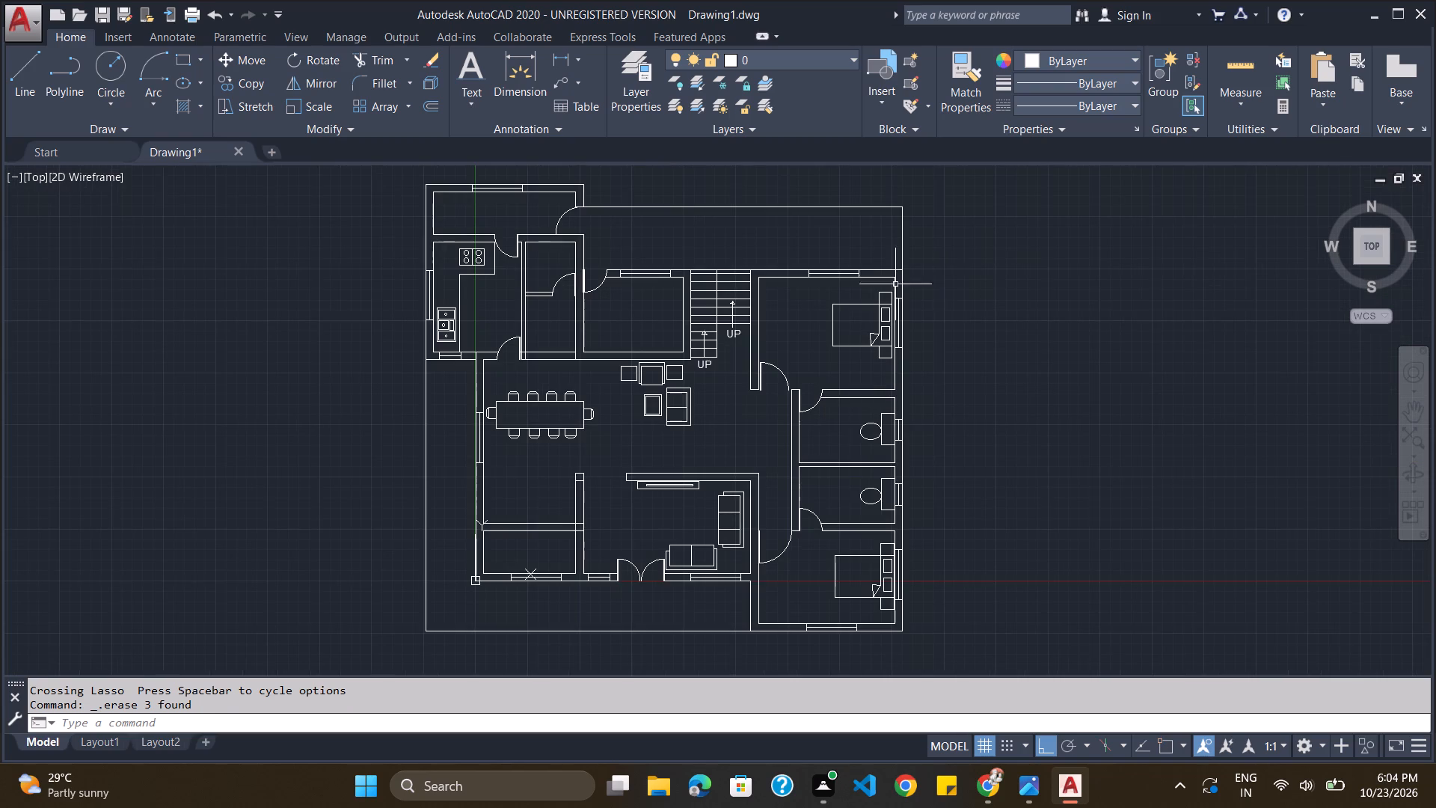
key("alt+Tab")
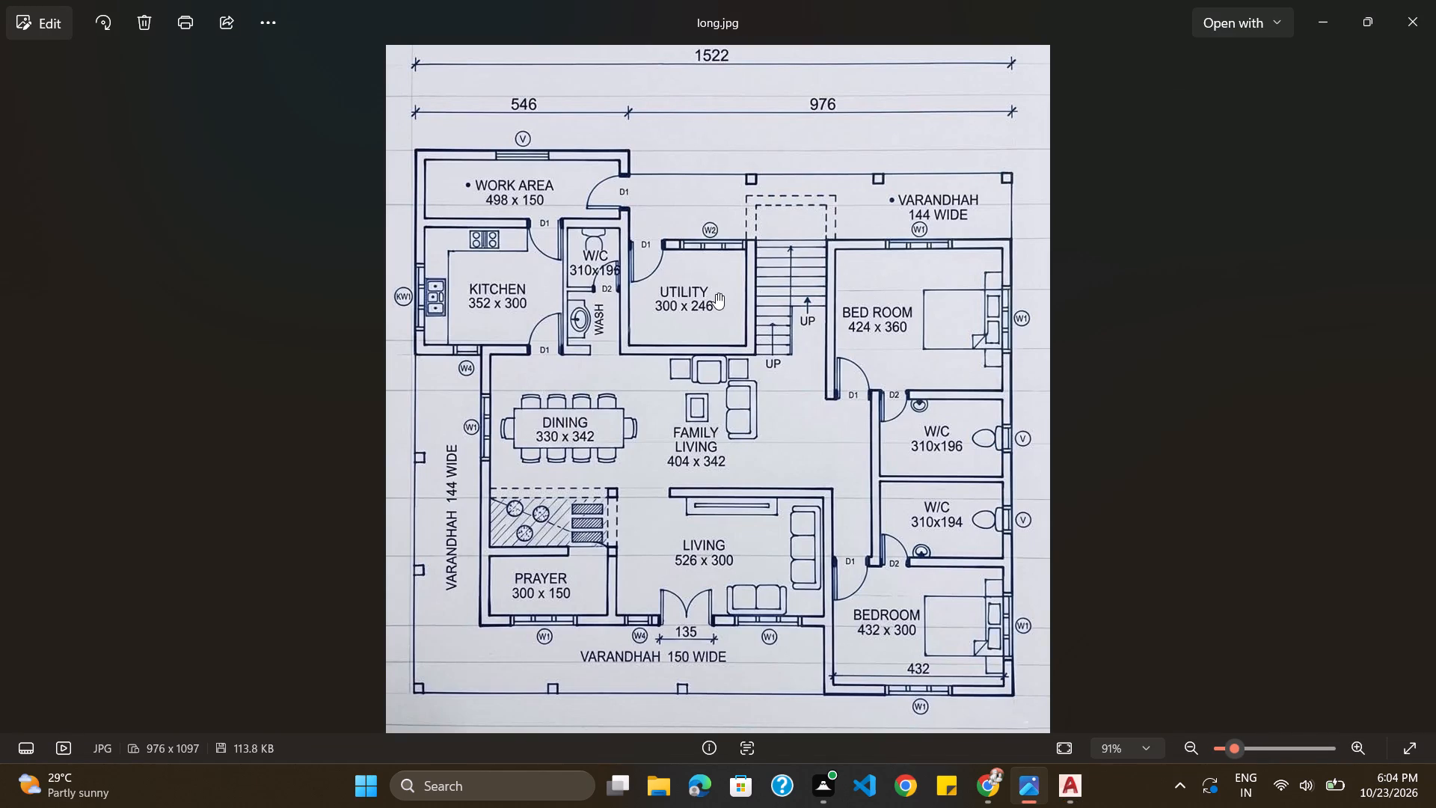
key("alt+Tab")
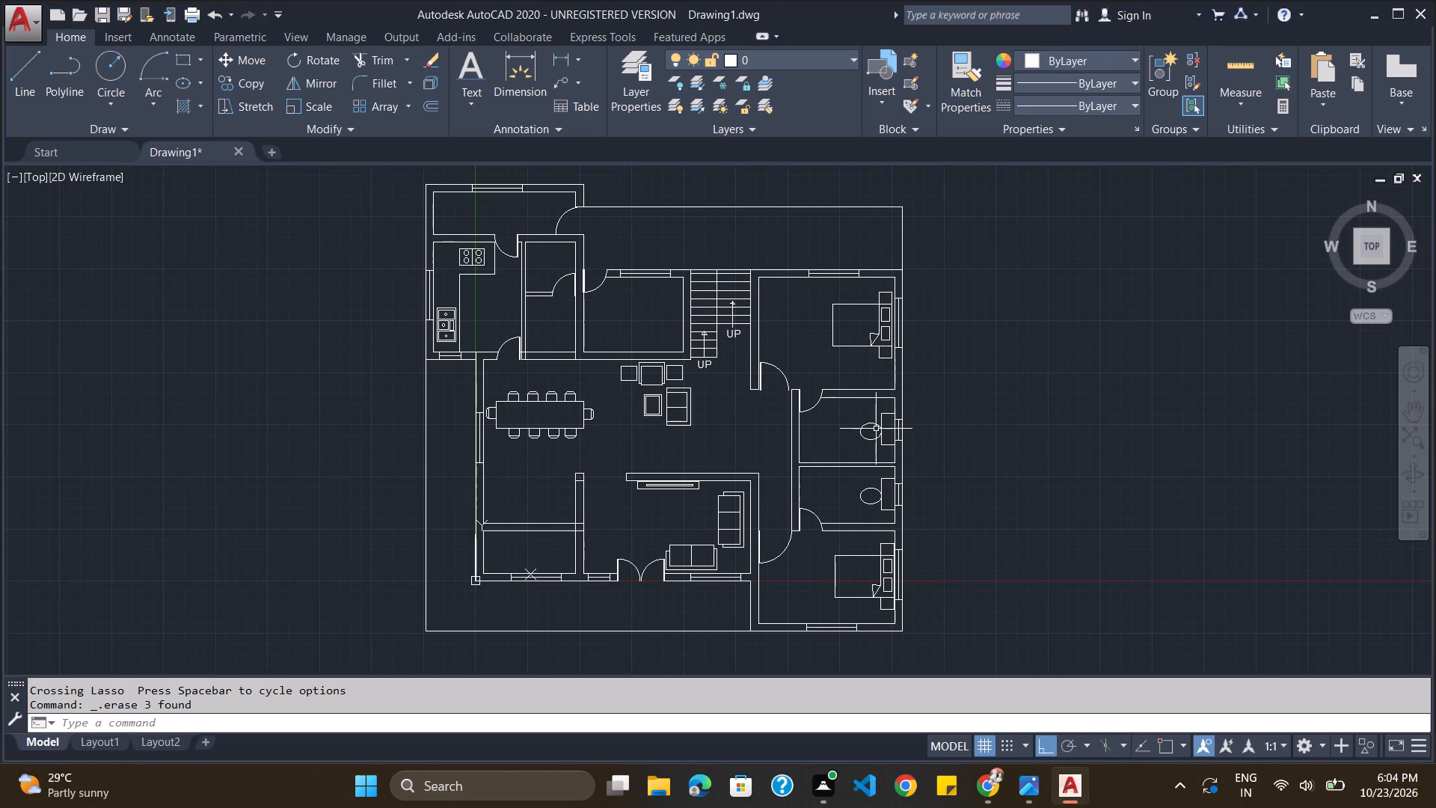
left_click(881, 426)
left_click(885, 415)
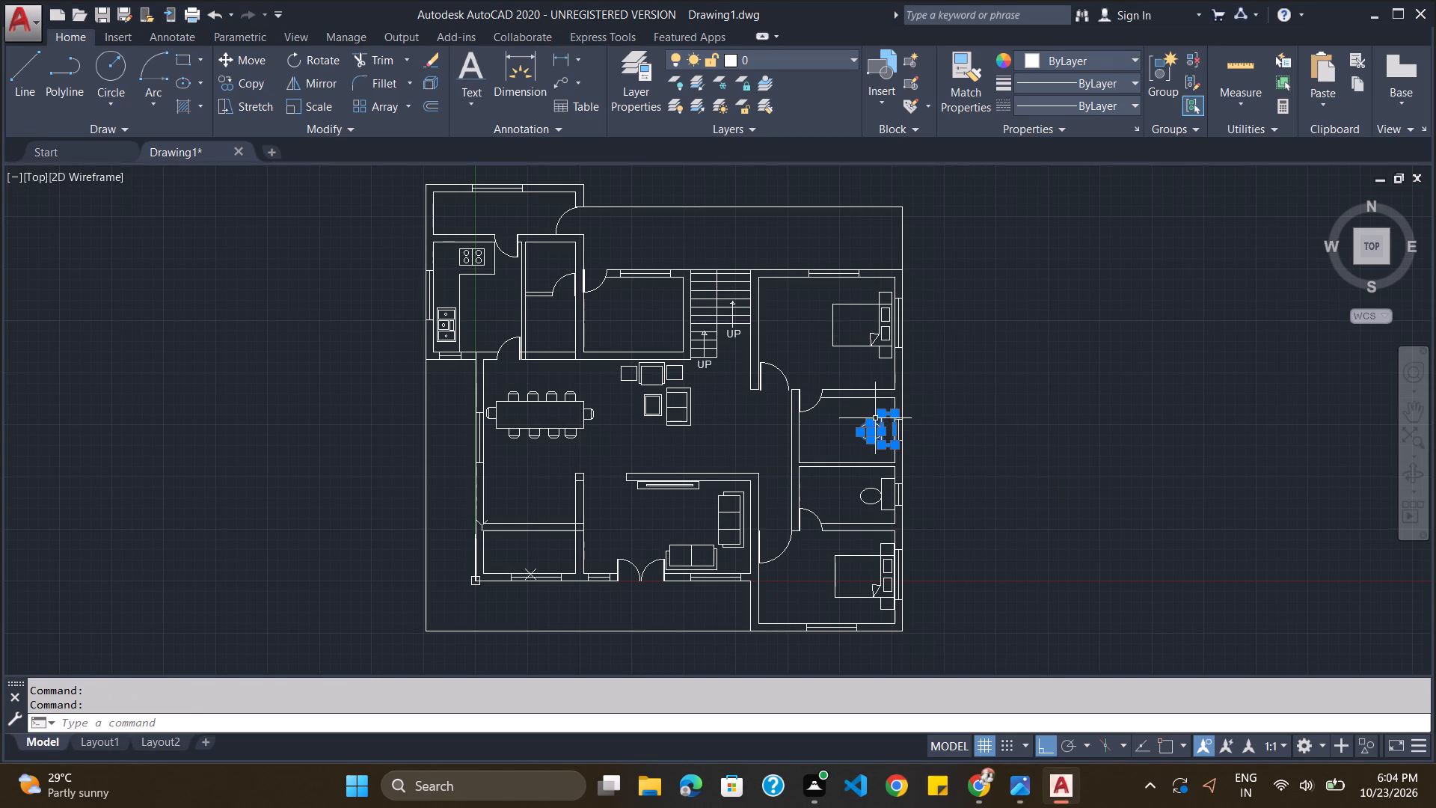
key("ctrl+c")
key("ctrl+v")
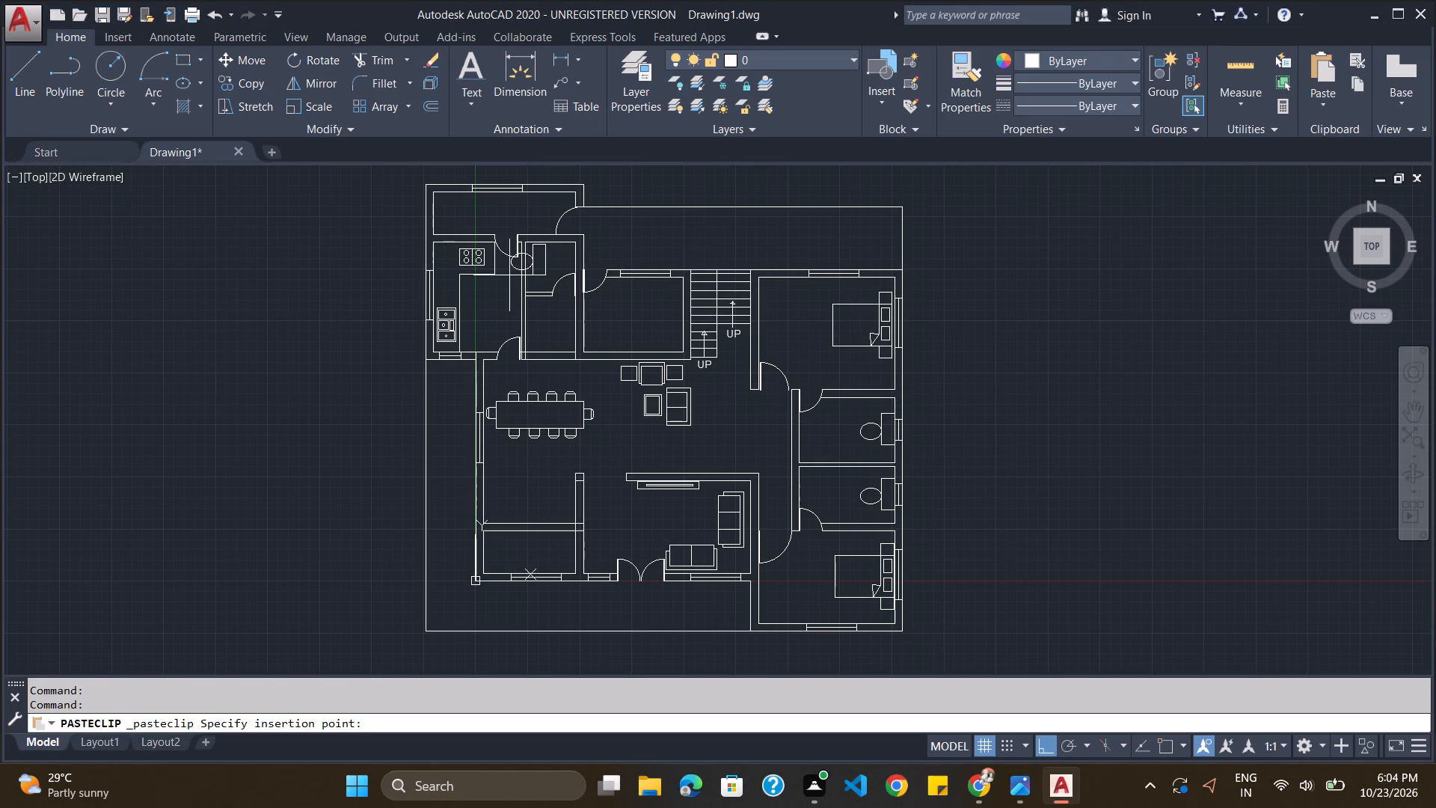
left_click(294, 322)
Rotate the pasted toilet a quarter turn so its tank faces north and its bowl points south.
left_click_drag(334, 270, 334, 353)
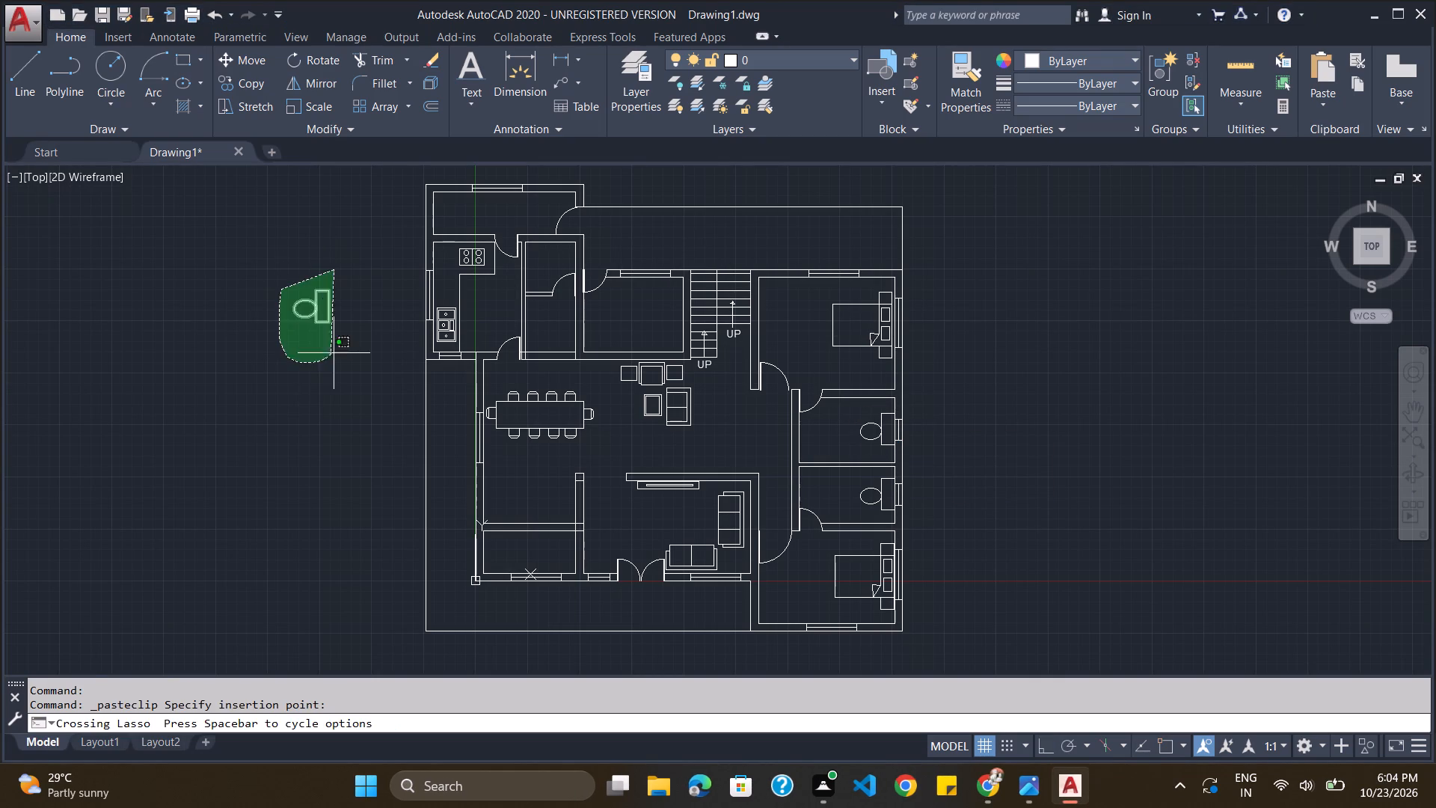
left_click_drag(334, 353, 348, 275)
type("ro")
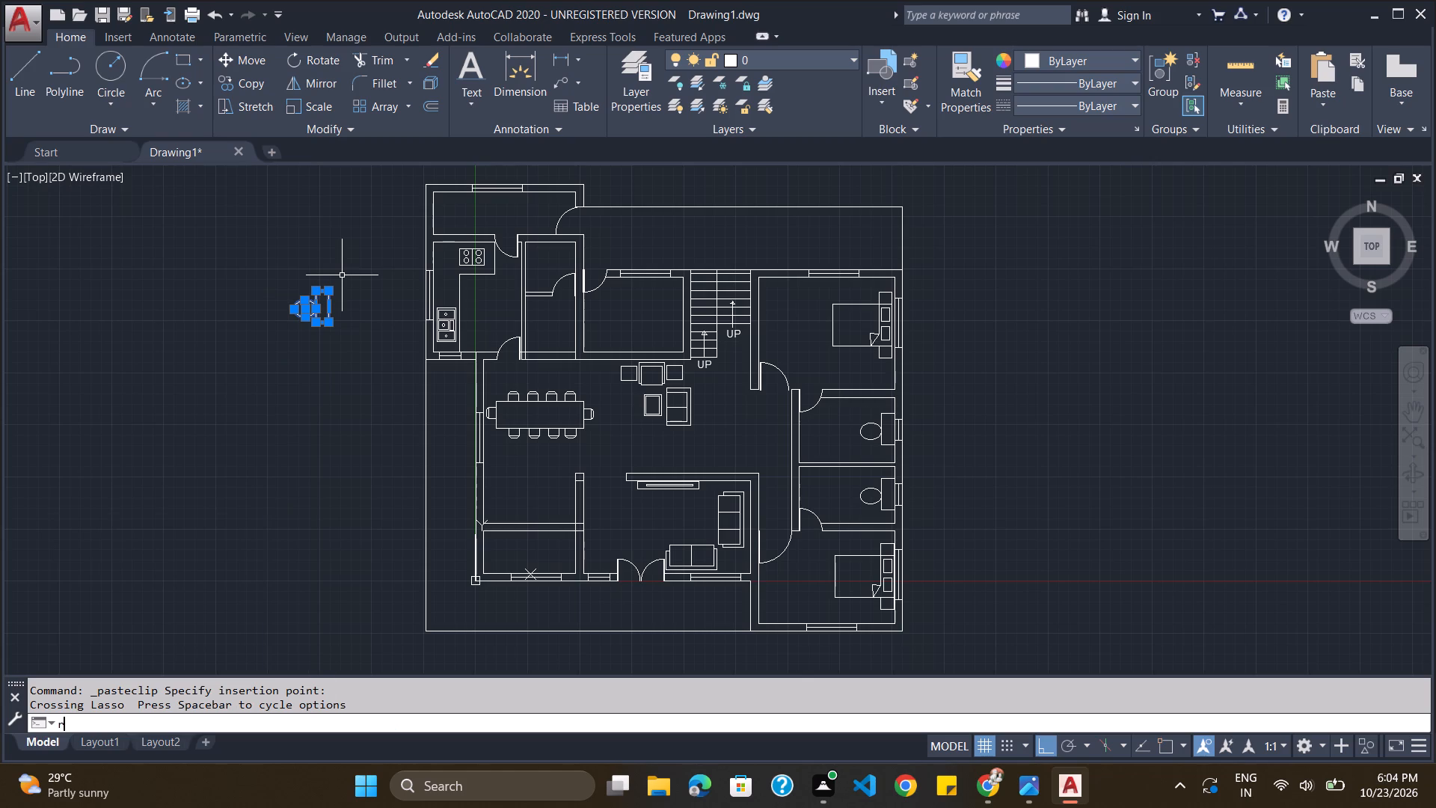
key("Return")
left_click(330, 292)
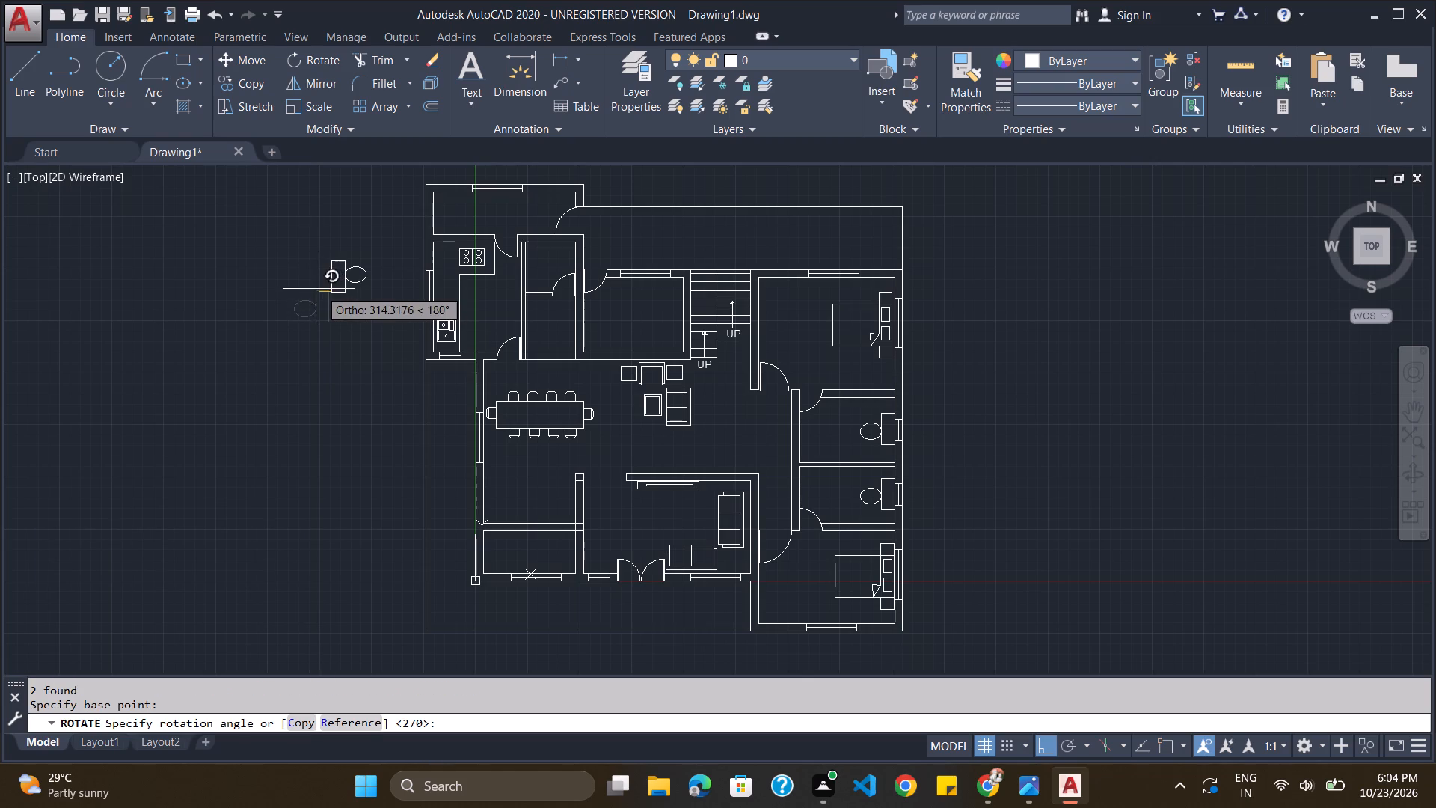
left_click(334, 257)
With Ortho off, move the rotated toilet into the W/C beside the kitchen, its tank against the north wall.
left_click(357, 280)
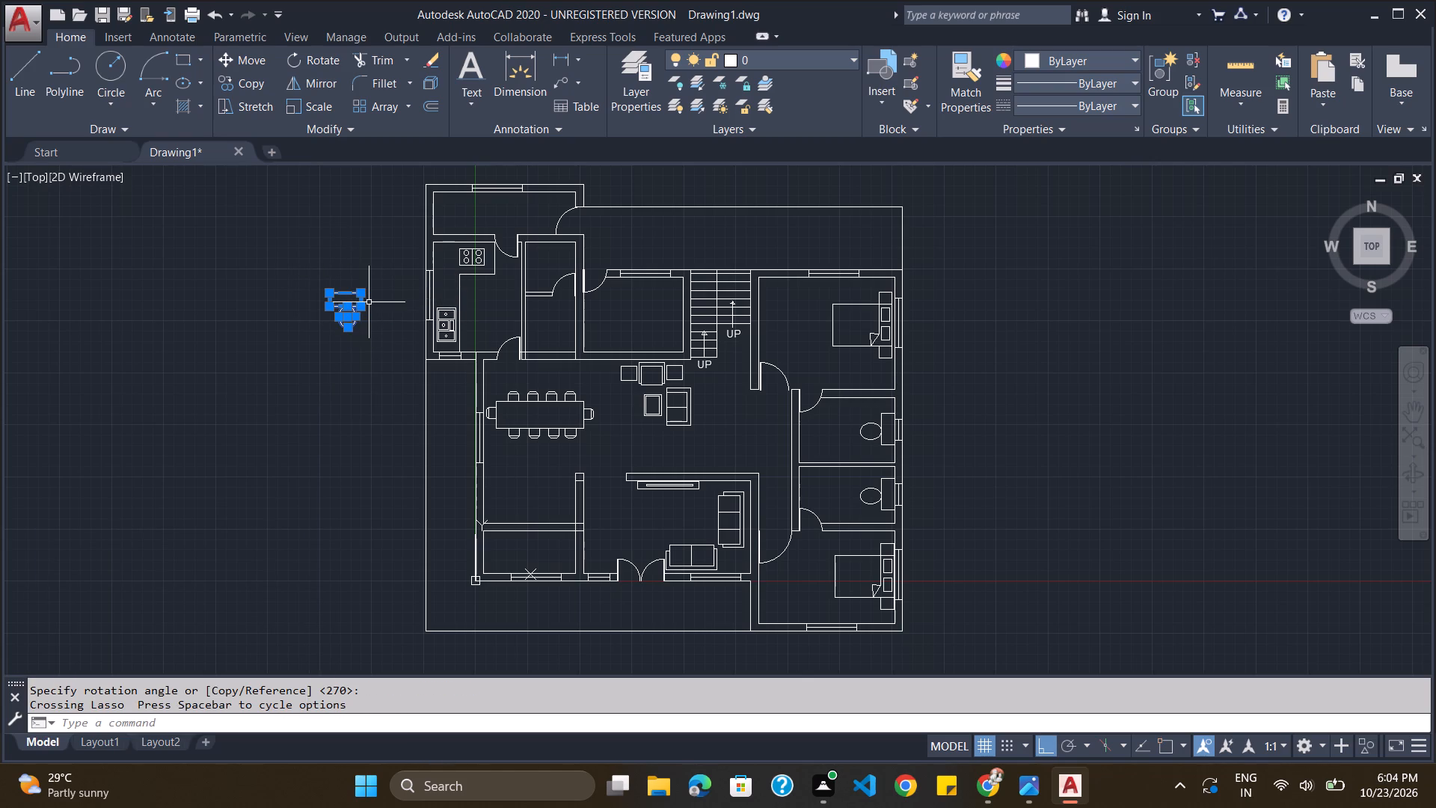
key("m")
key("Return")
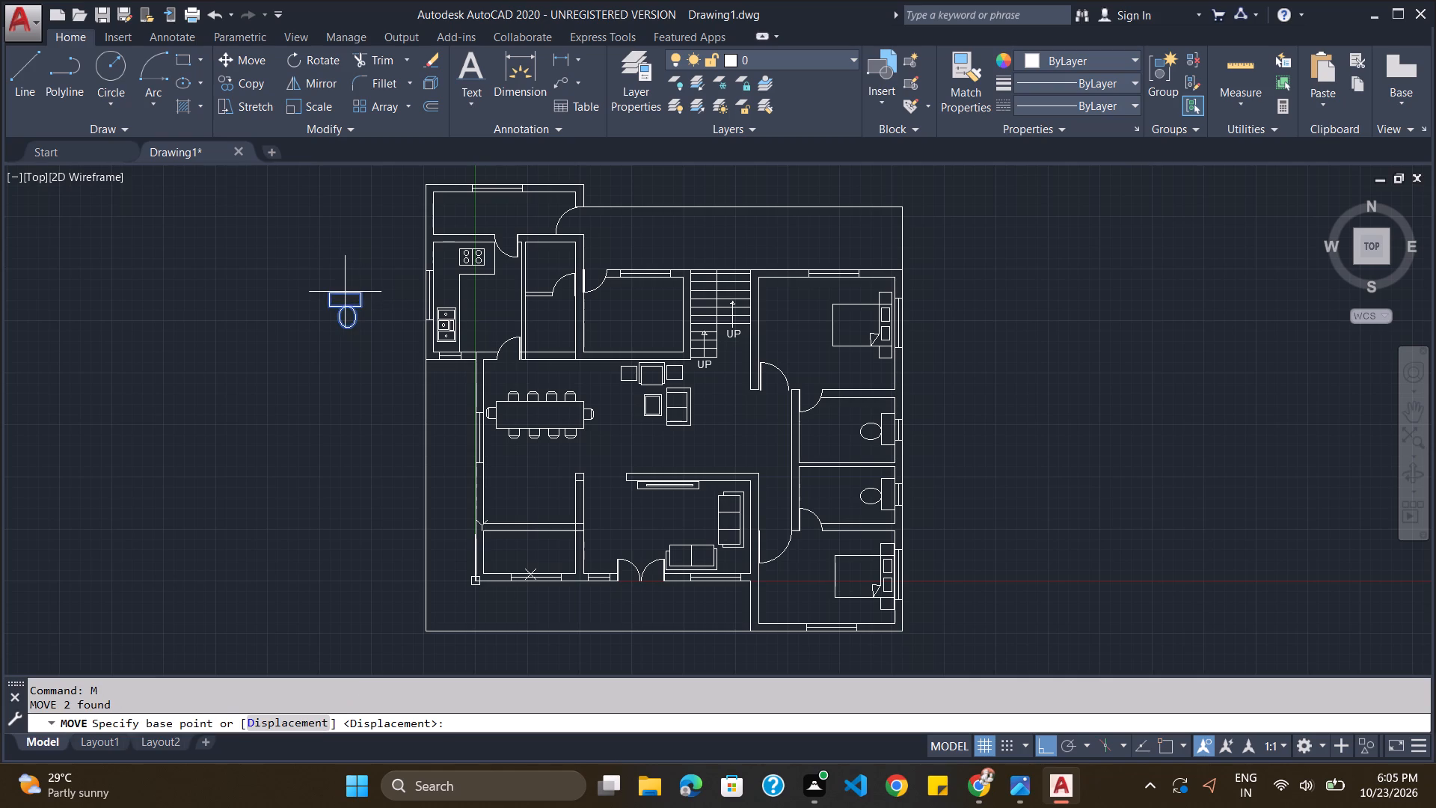
left_click(344, 291)
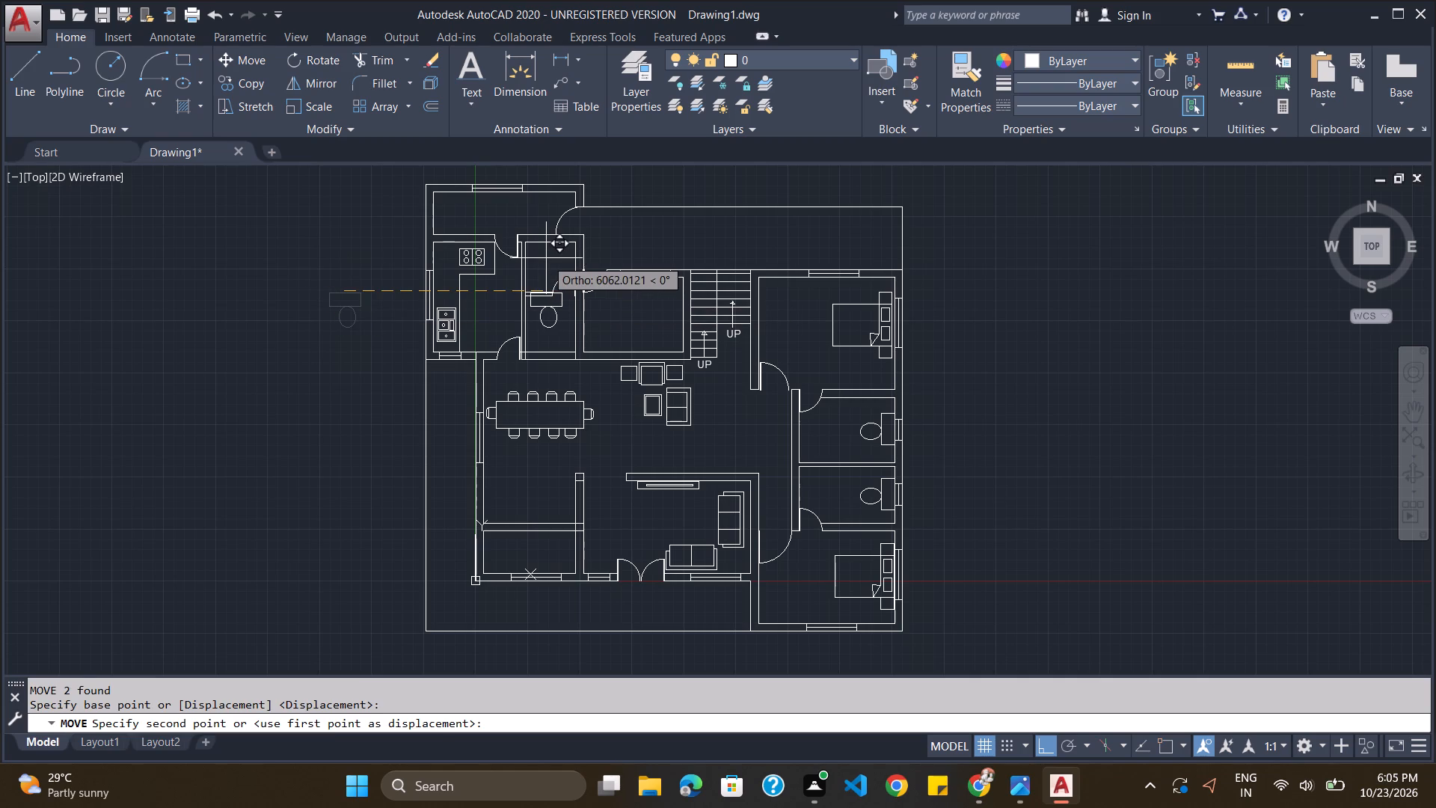
left_click(1045, 745)
scroll(541, 244, "up", 3)
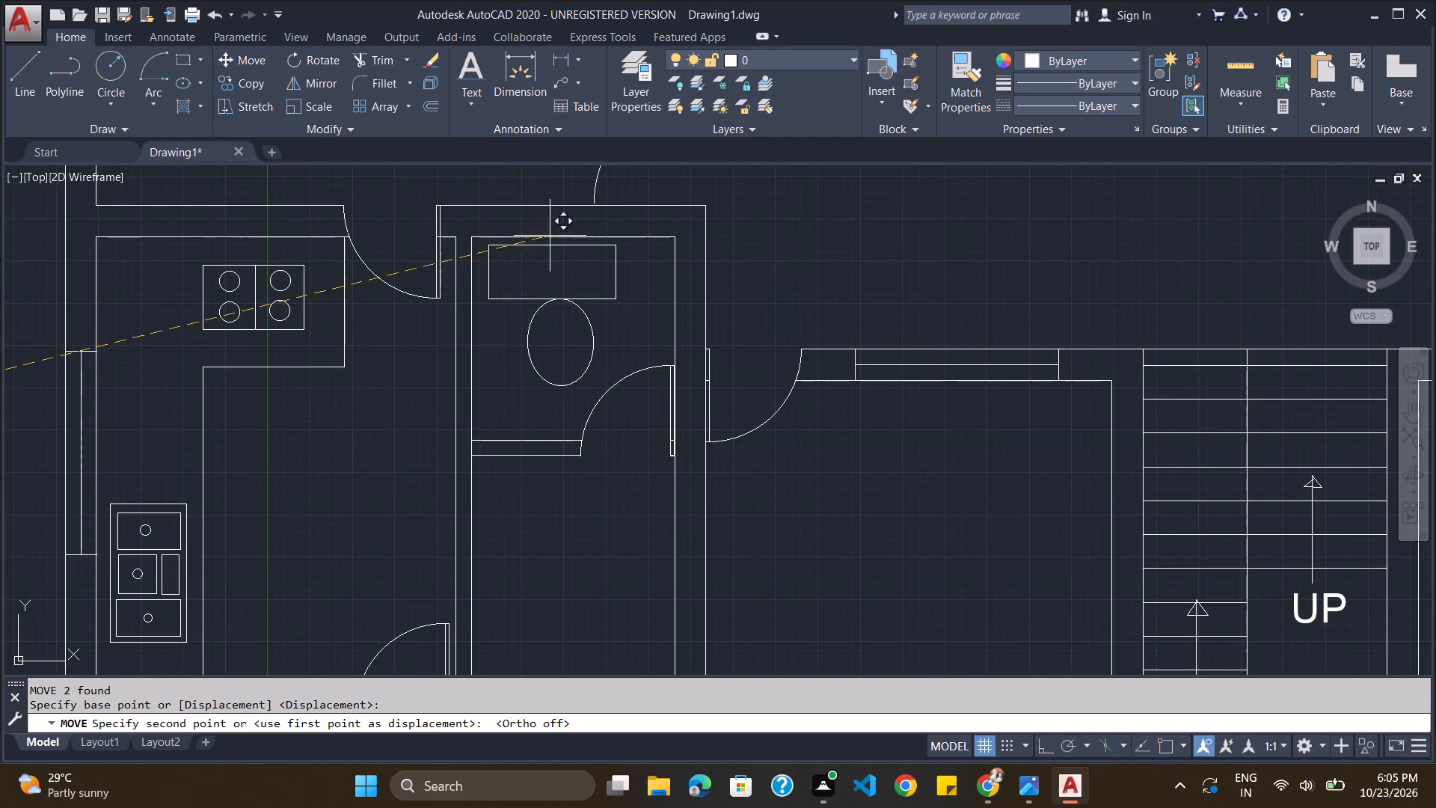
left_click(560, 228)
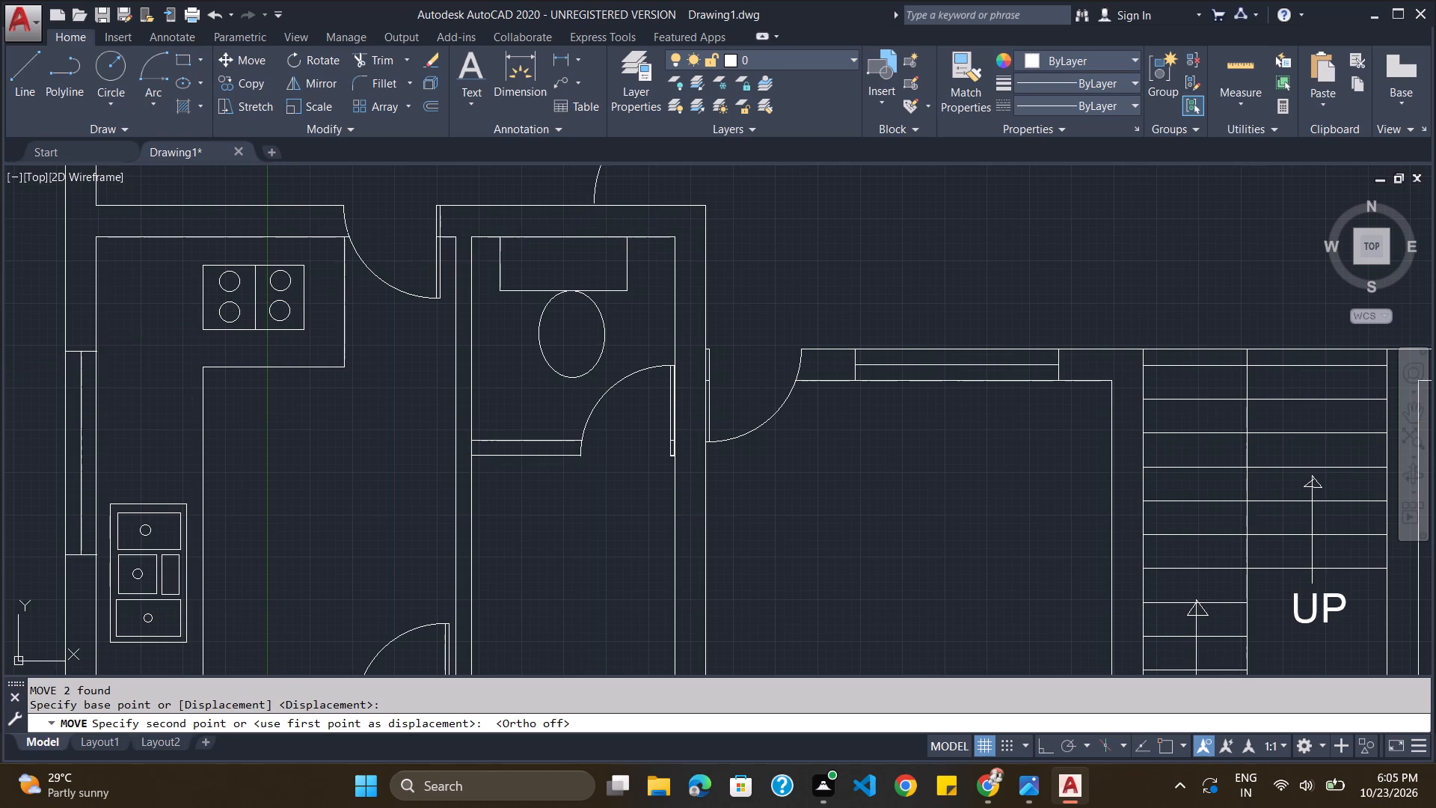
Following long.jpg, draw a narrow upright rectangle for the washbasin counter against the west wall of the wash area.
scroll(689, 290, "down", 3)
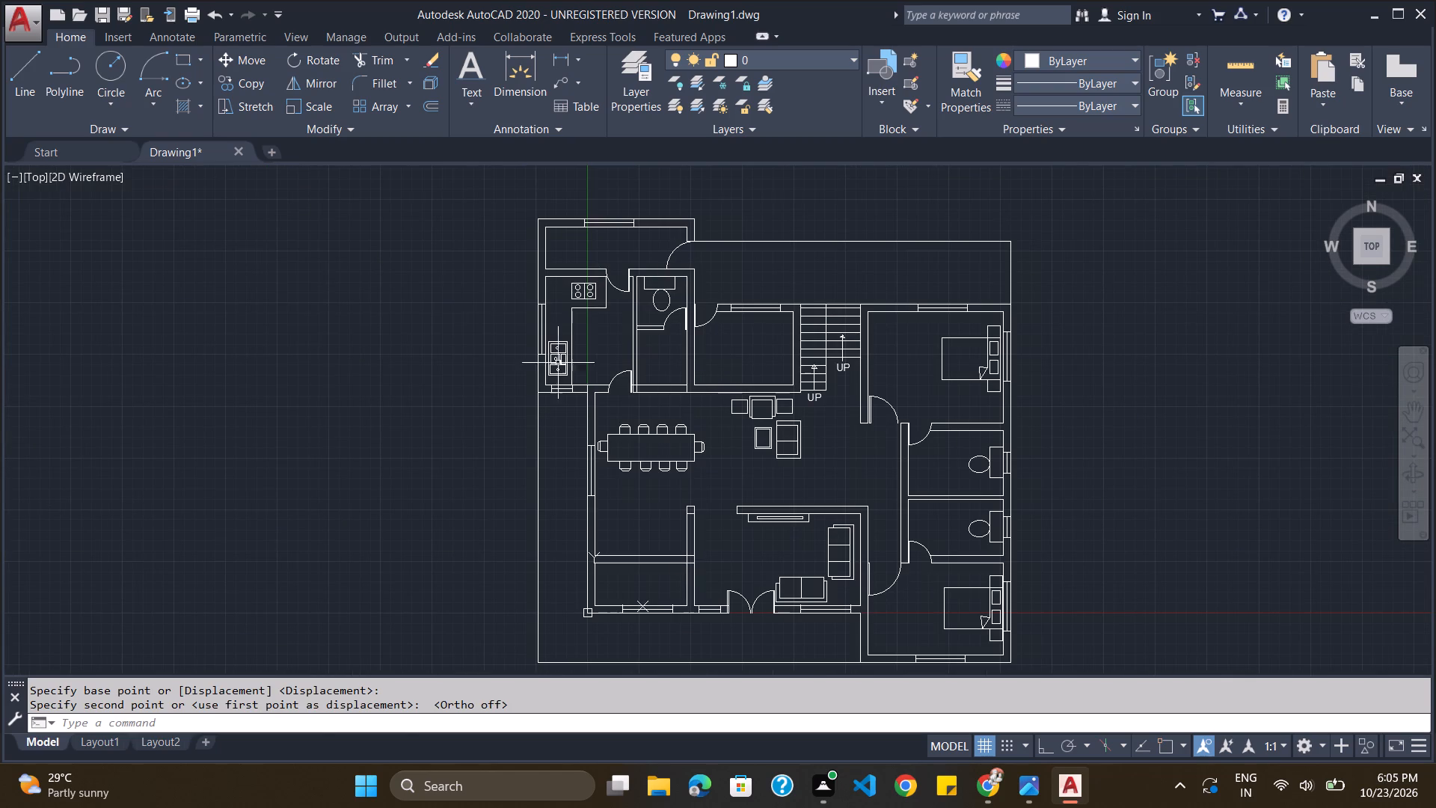
key("alt+Tab")
key("alt+Tab")
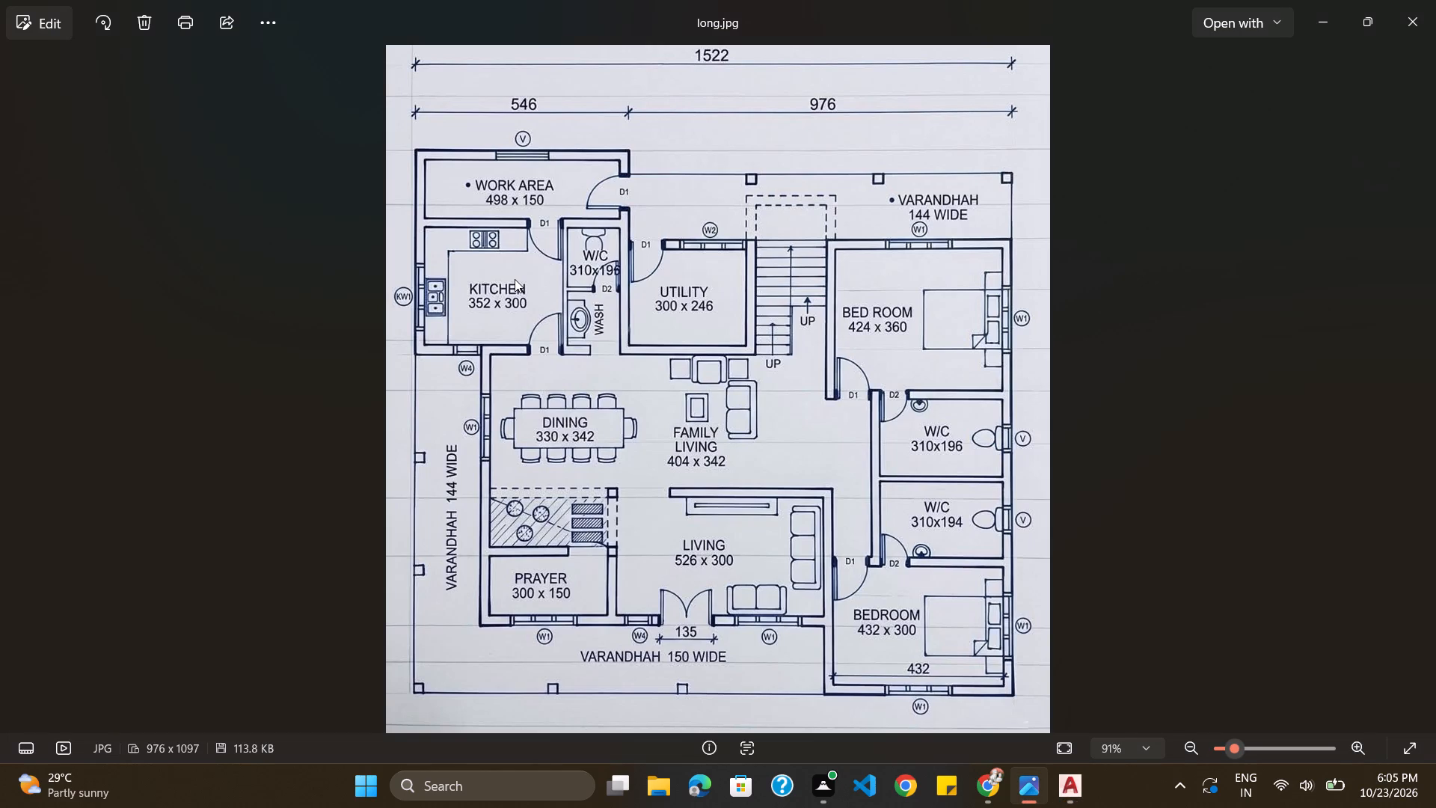
scroll(666, 332, "up", 3)
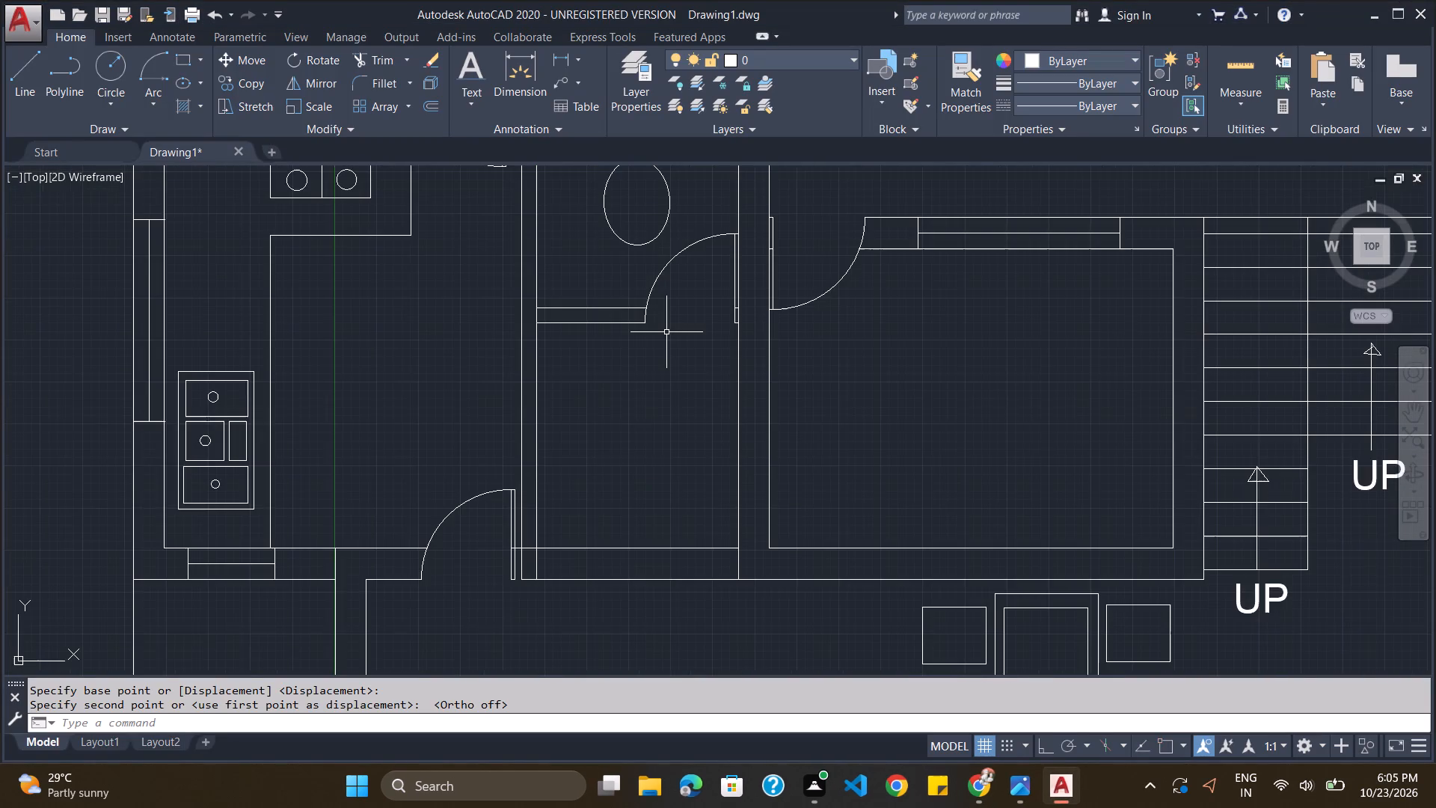
scroll(666, 332, "up", 1)
scroll(666, 332, "down", 1)
scroll(671, 440, "up", 1)
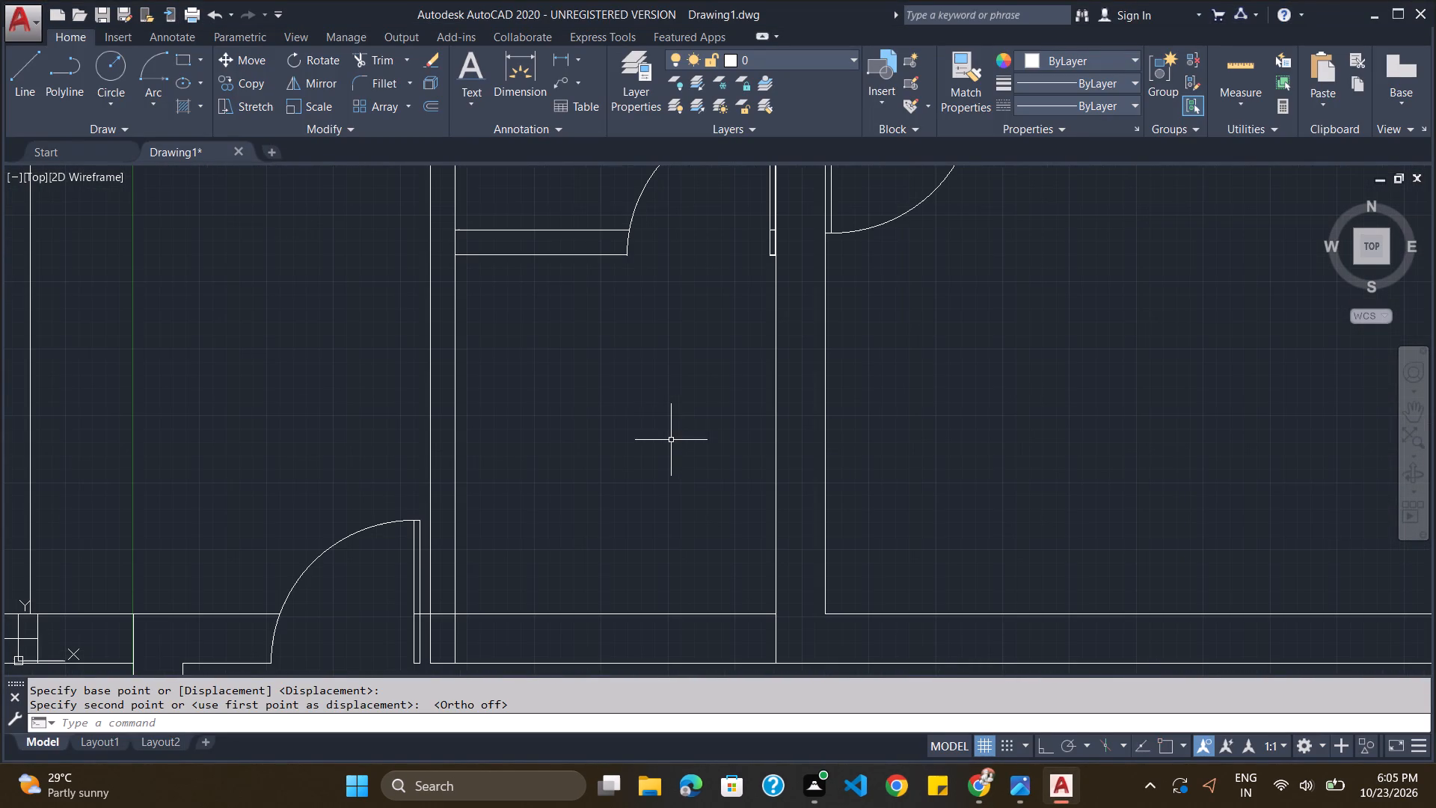
left_click(182, 61)
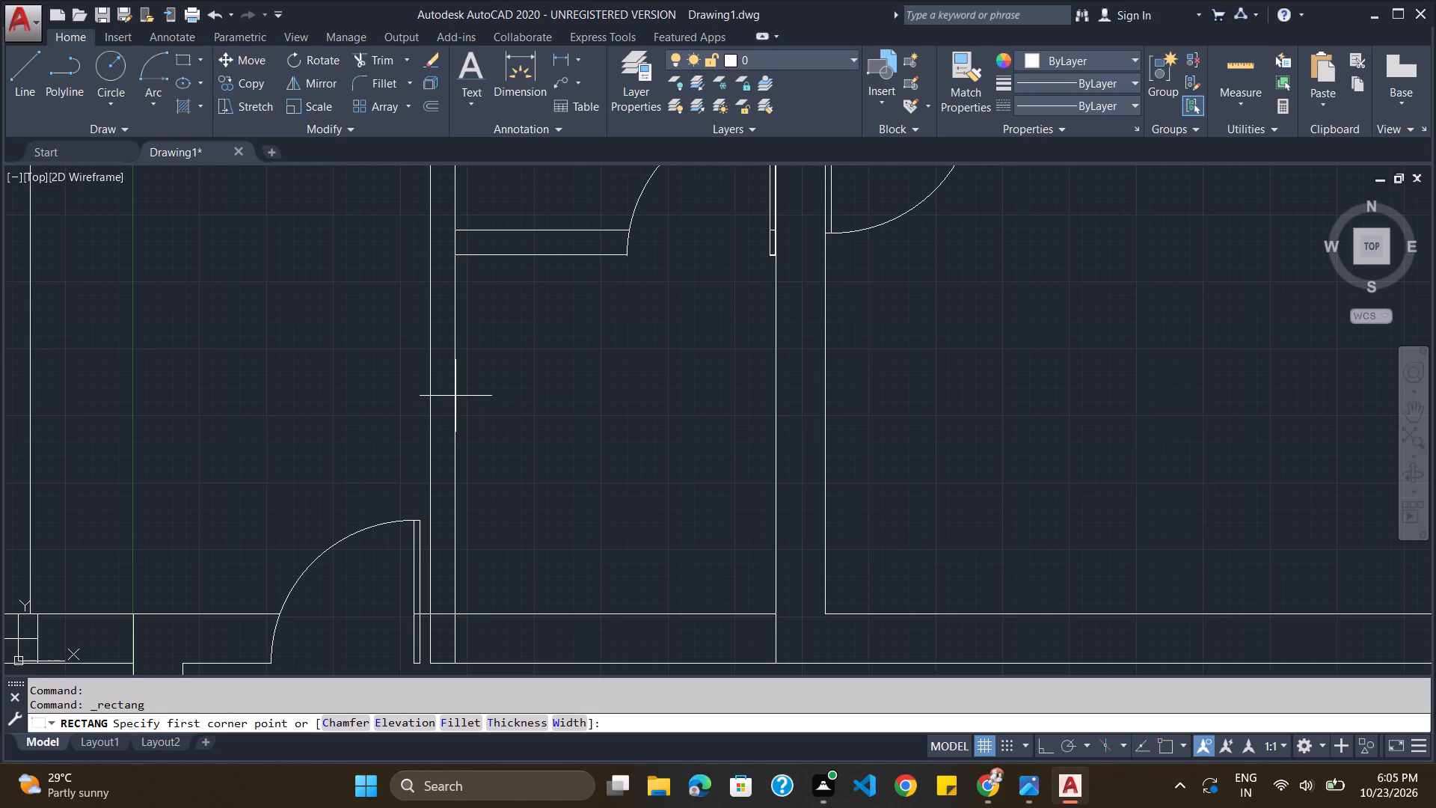
left_click(455, 355)
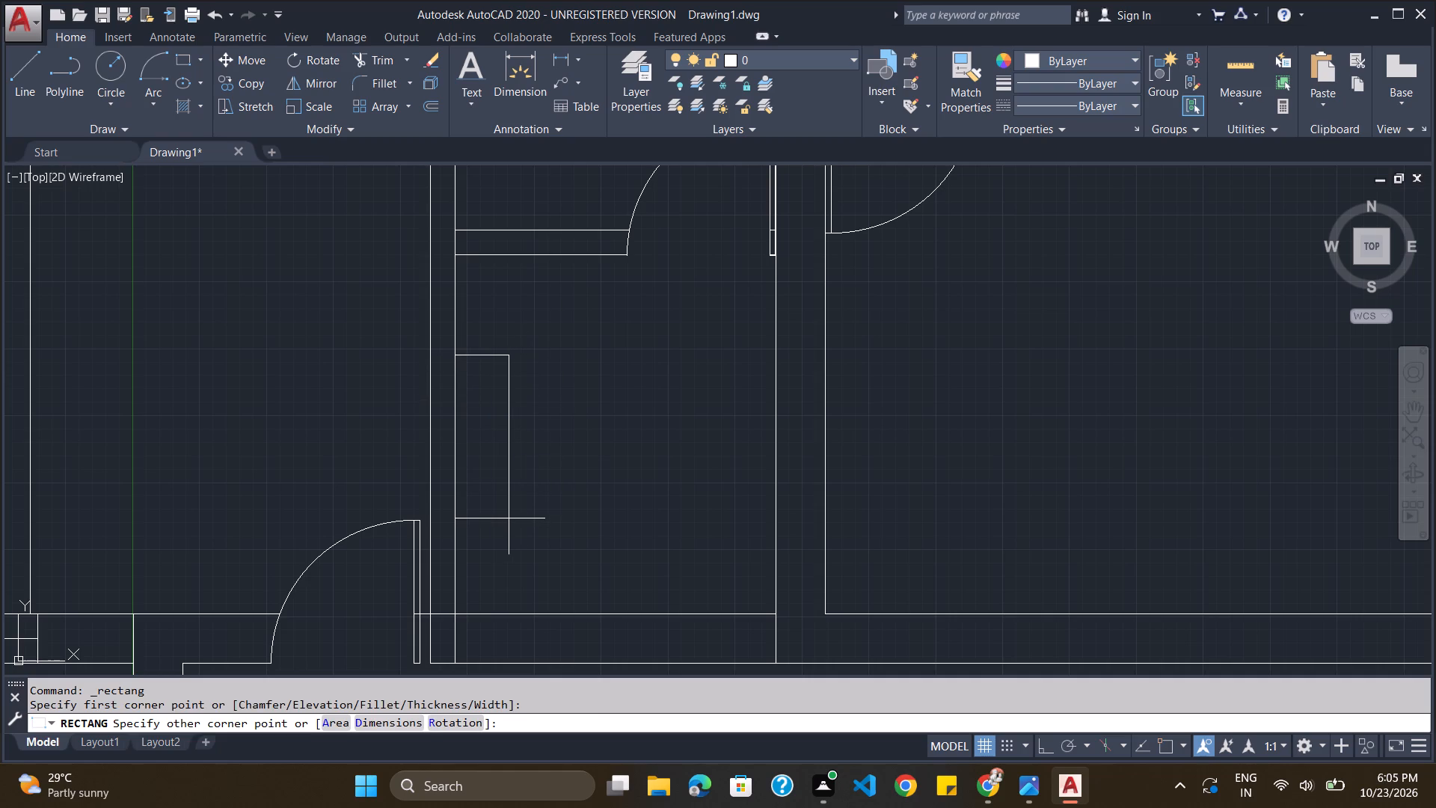
left_click(509, 518)
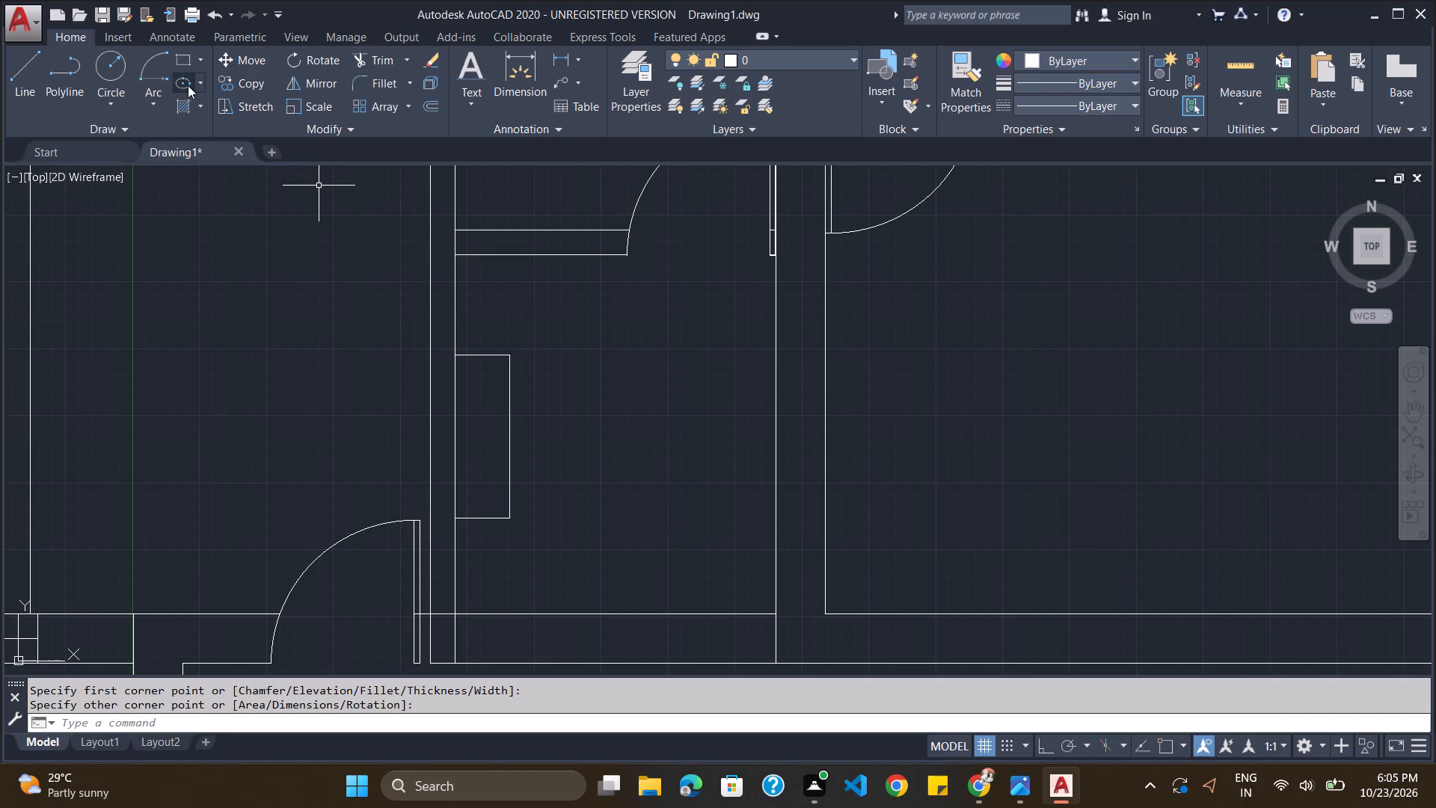
Draw an upright ellipse for the washbasin bowl, centred on the midpoint of the wash area counter's east edge.
left_click(188, 86)
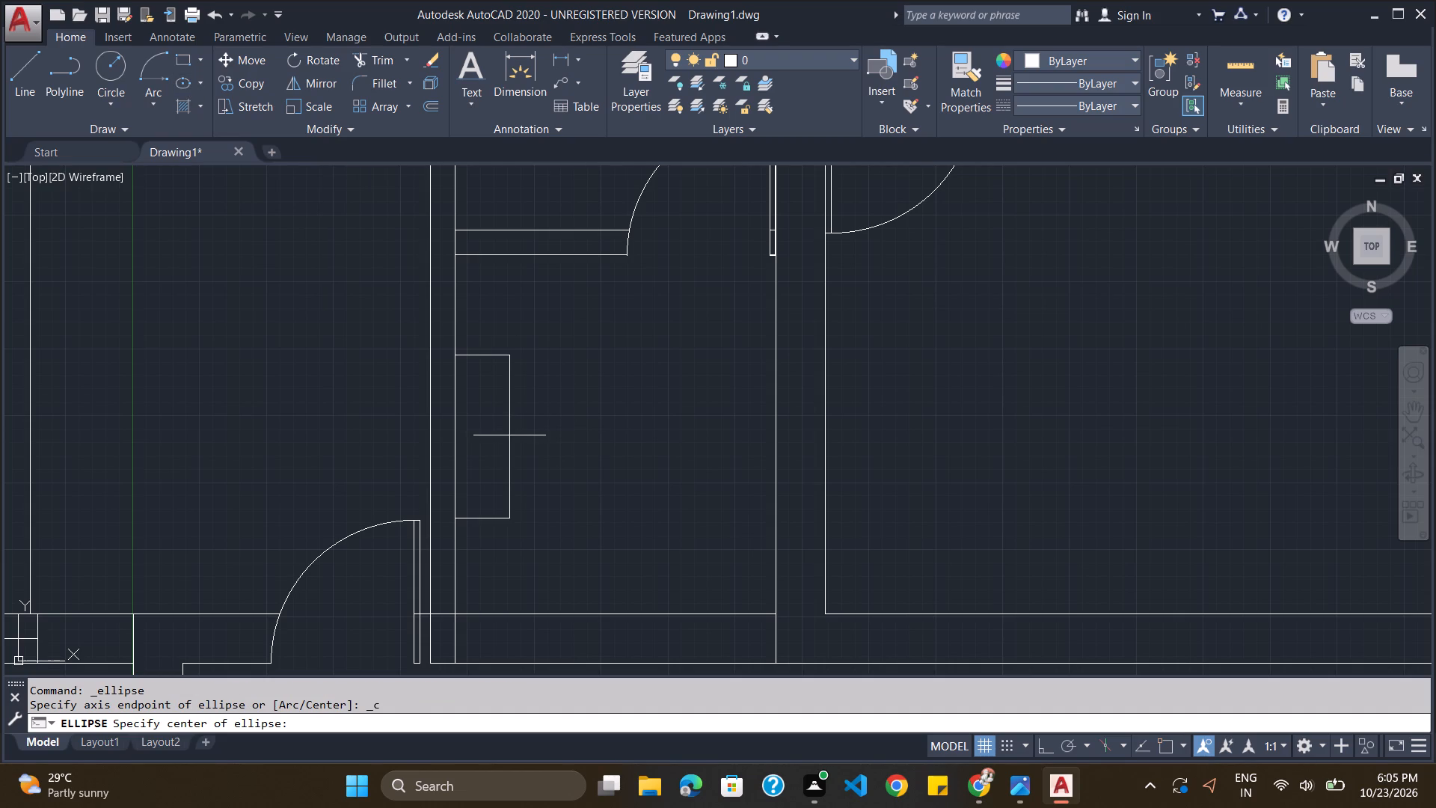
left_click(509, 435)
left_click(541, 435)
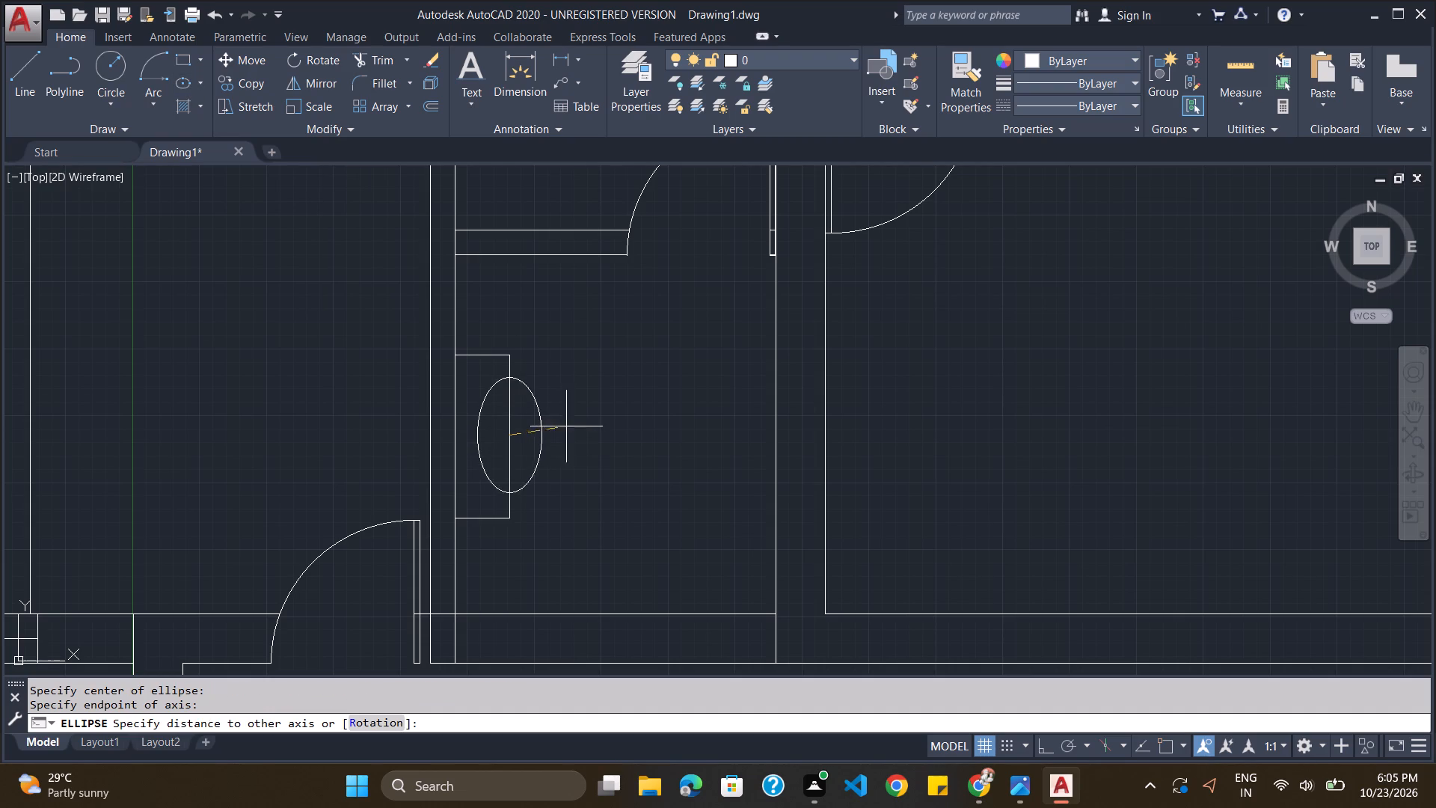
left_click(577, 422)
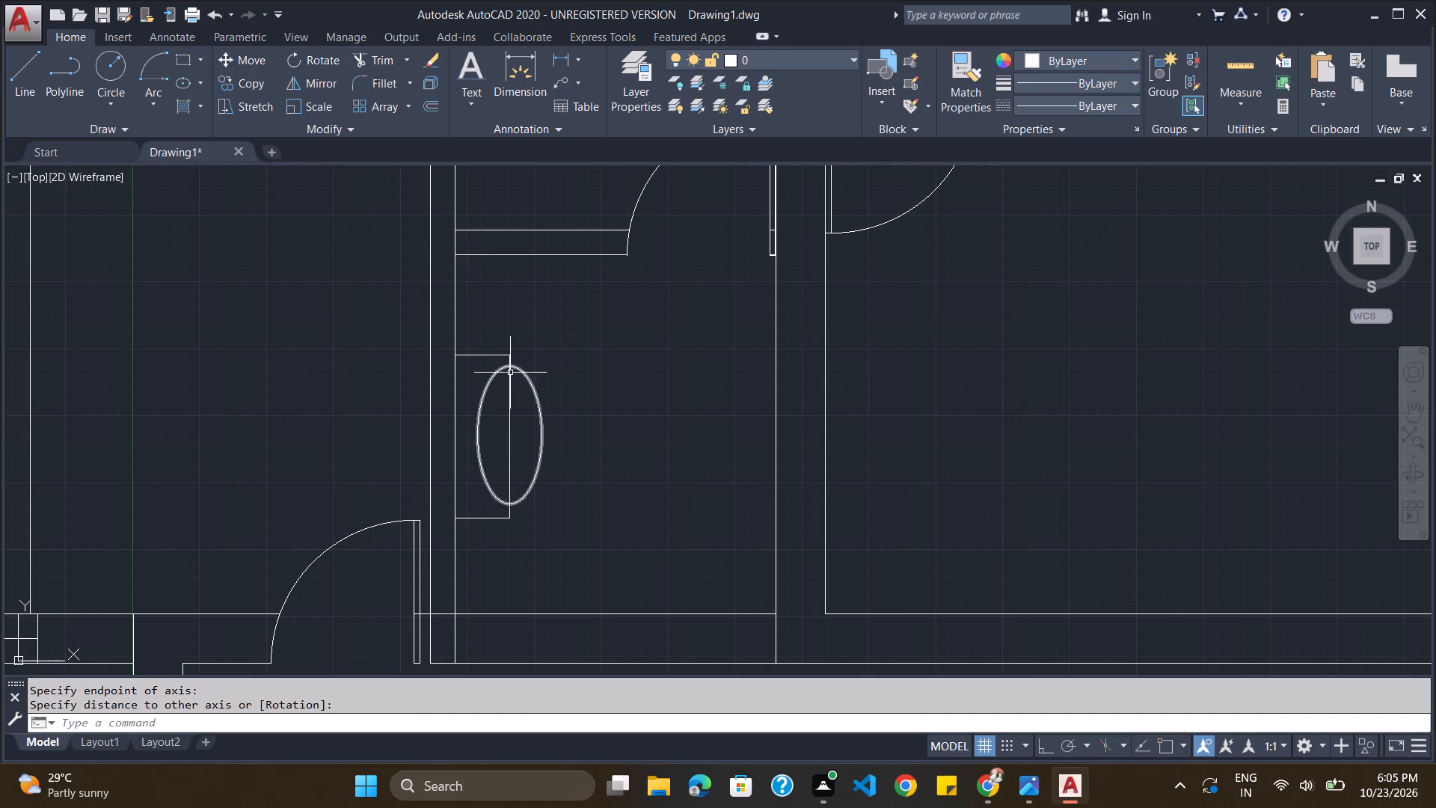
key("Escape")
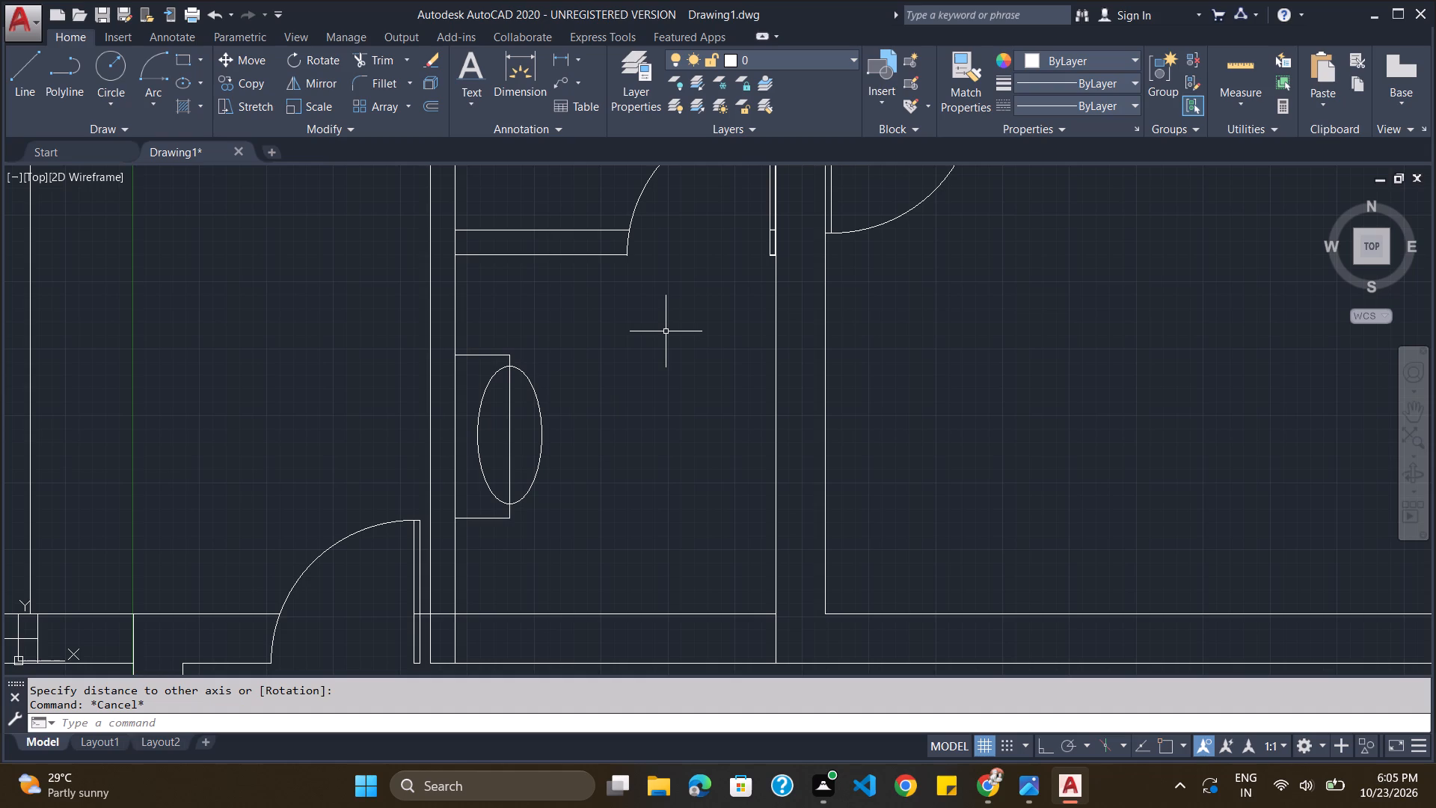
Trim away the part of the counter's east edge that runs through the inside of the basin ellipse.
type("tri")
key("m")
key("Return")
key("Return")
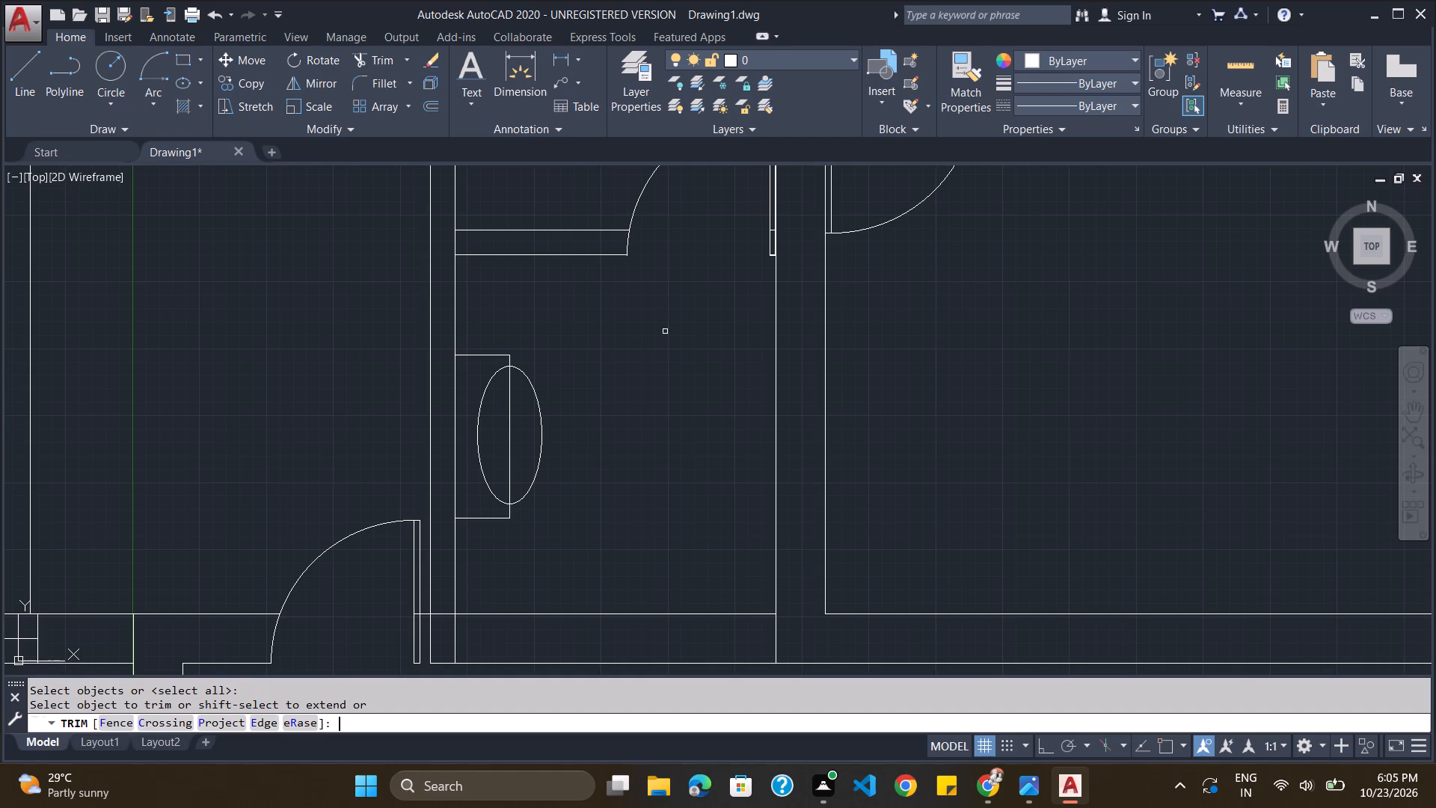
left_click(509, 422)
Compare the whole floor plan with the long.jpg reference image to check which fixtures and details are still missing.
scroll(607, 385, "down", 4)
scroll(655, 374, "up", 1)
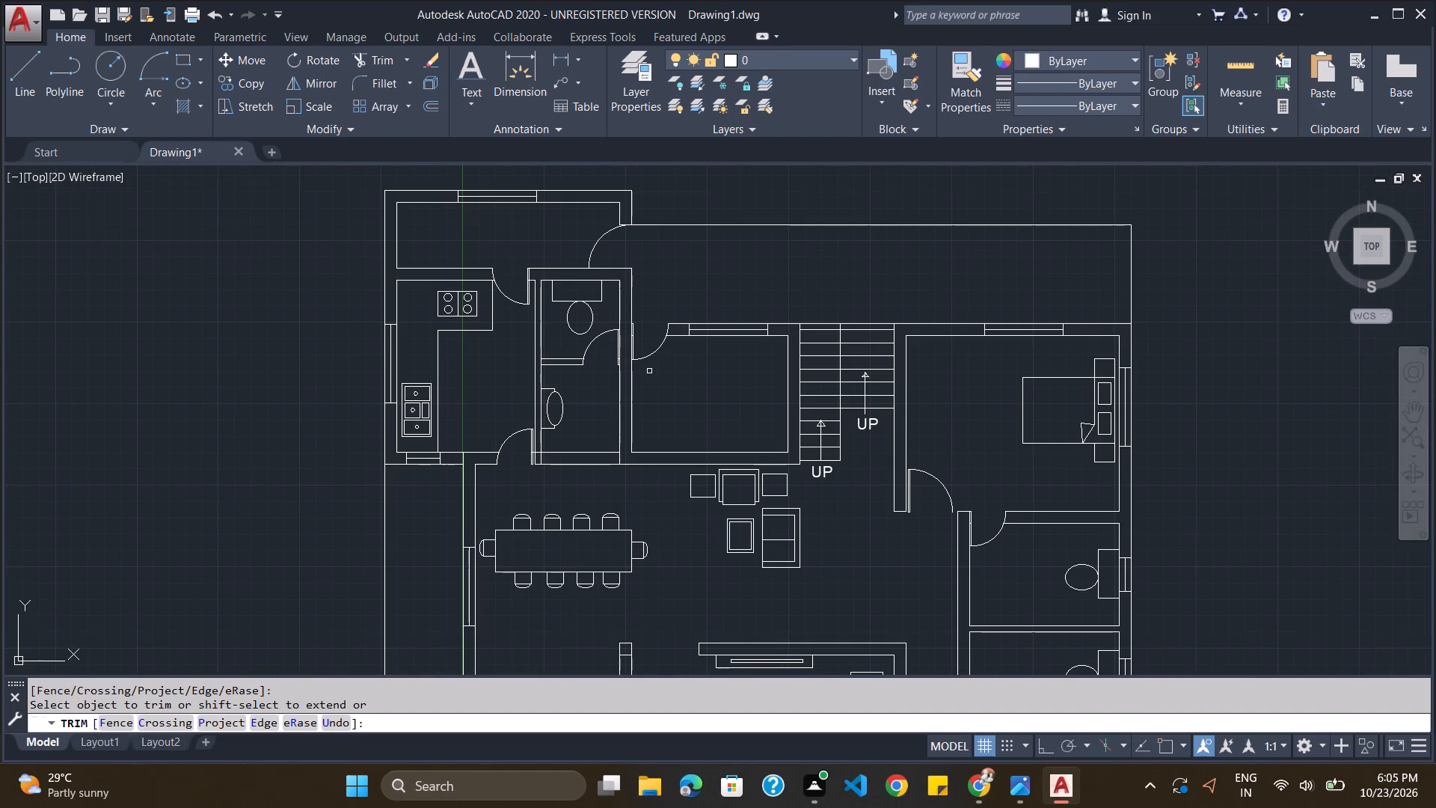
key("alt+Tab")
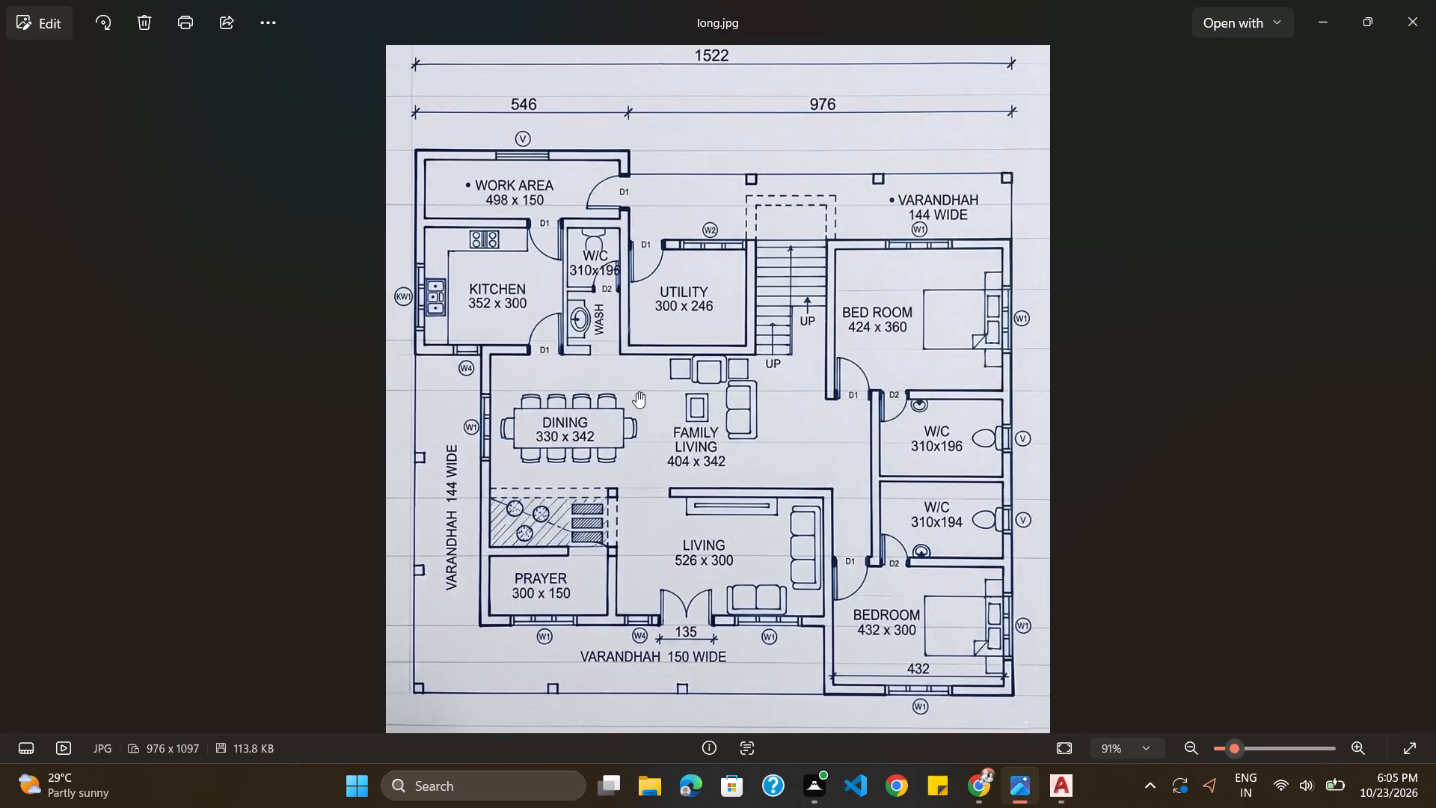
key("alt+Tab")
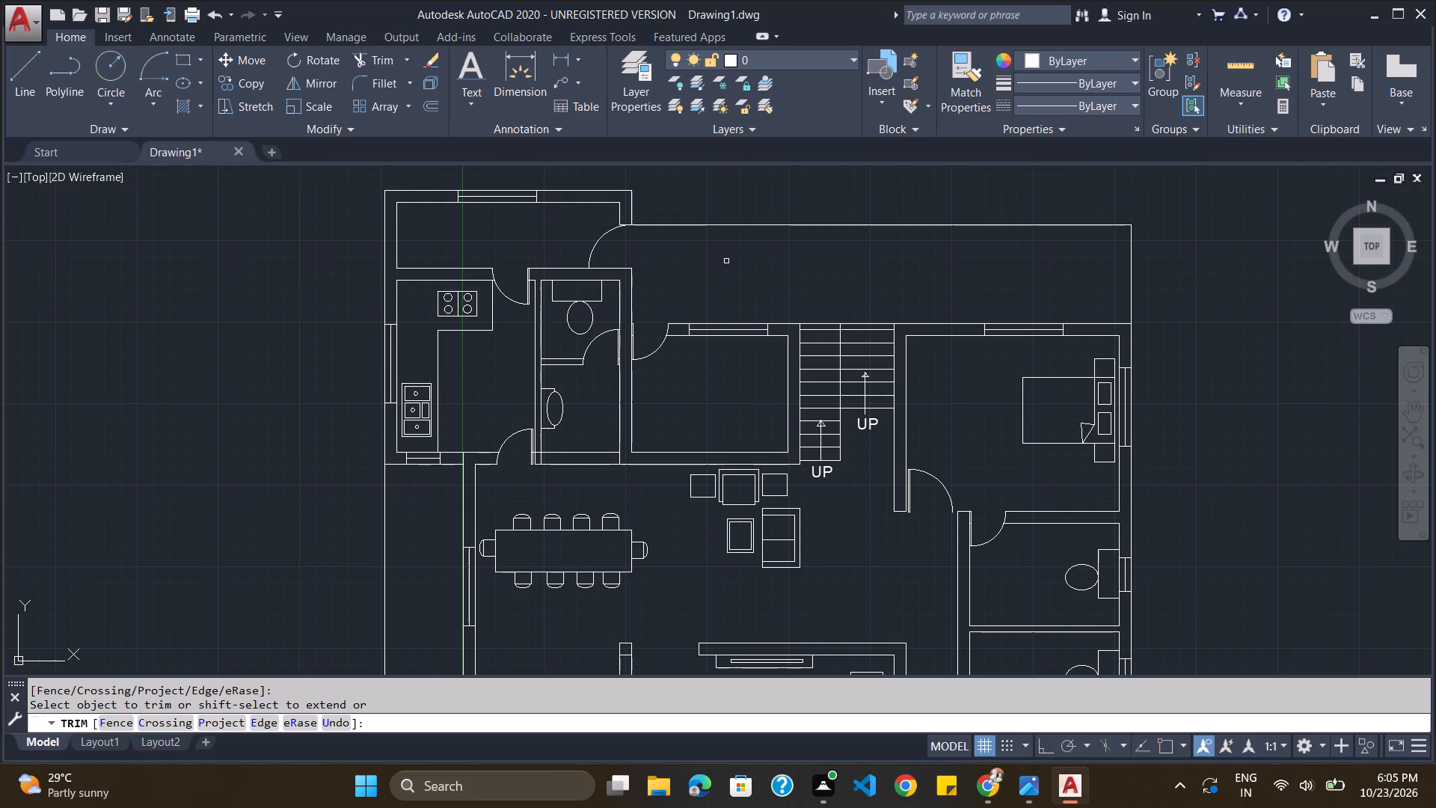
key("alt+Tab")
key("alt+Tab")
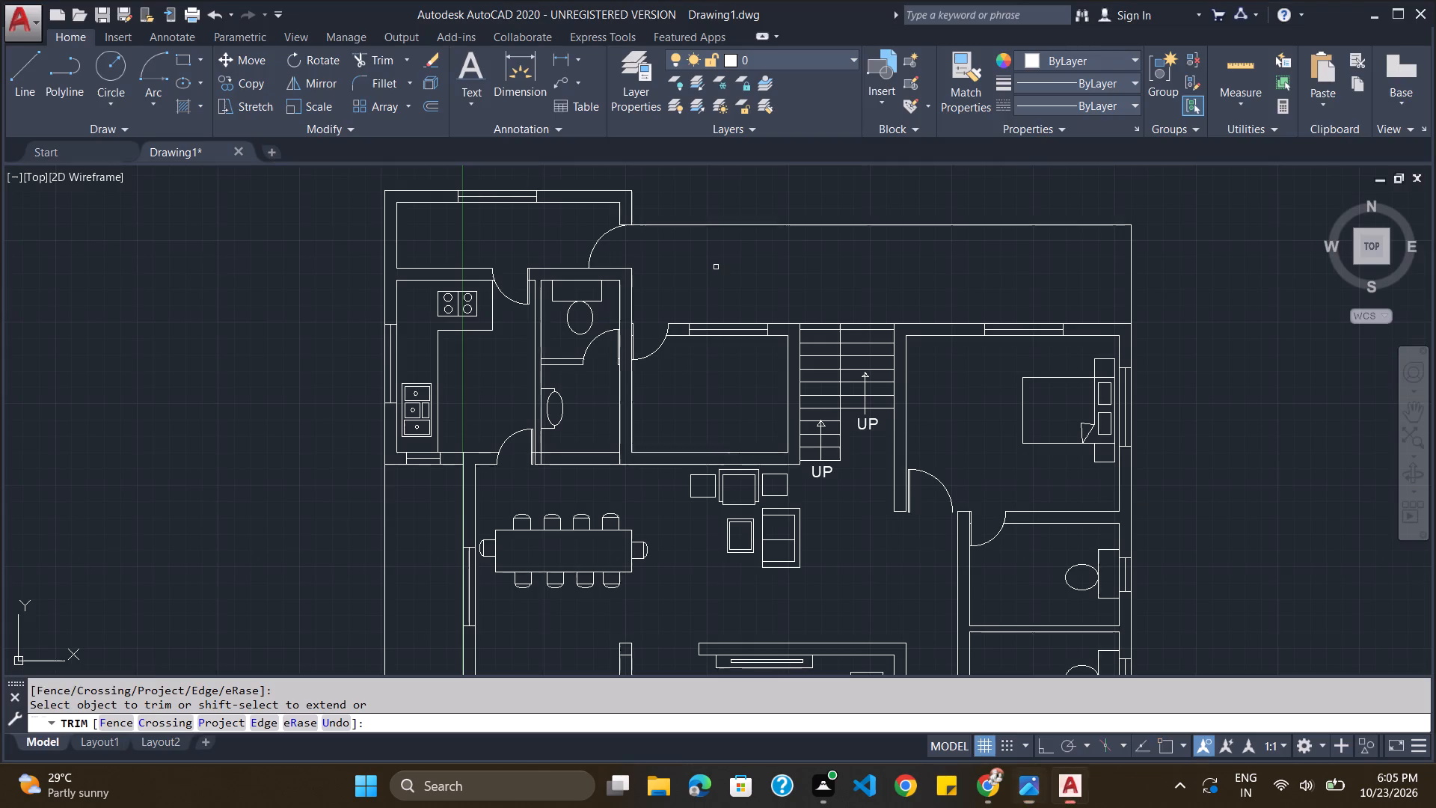
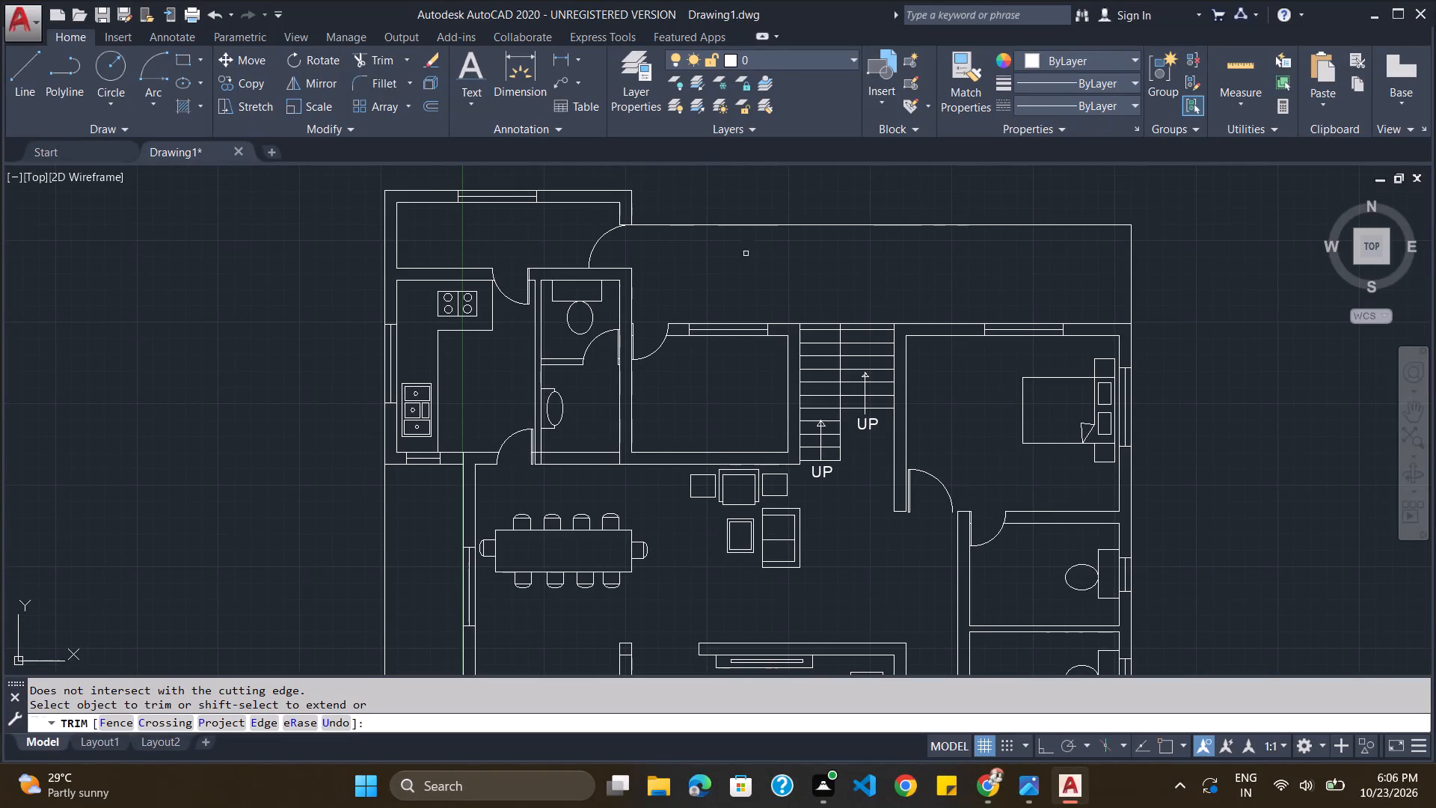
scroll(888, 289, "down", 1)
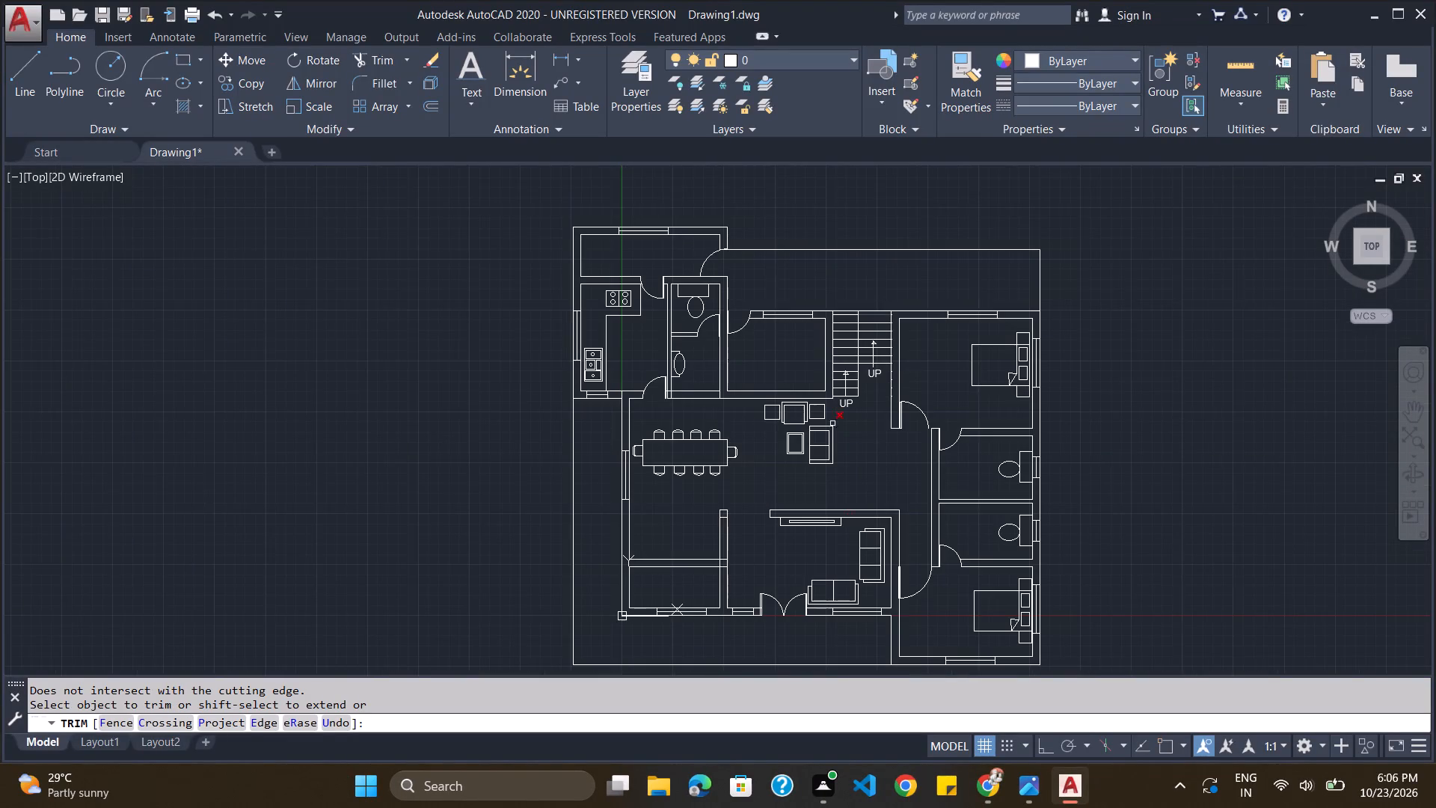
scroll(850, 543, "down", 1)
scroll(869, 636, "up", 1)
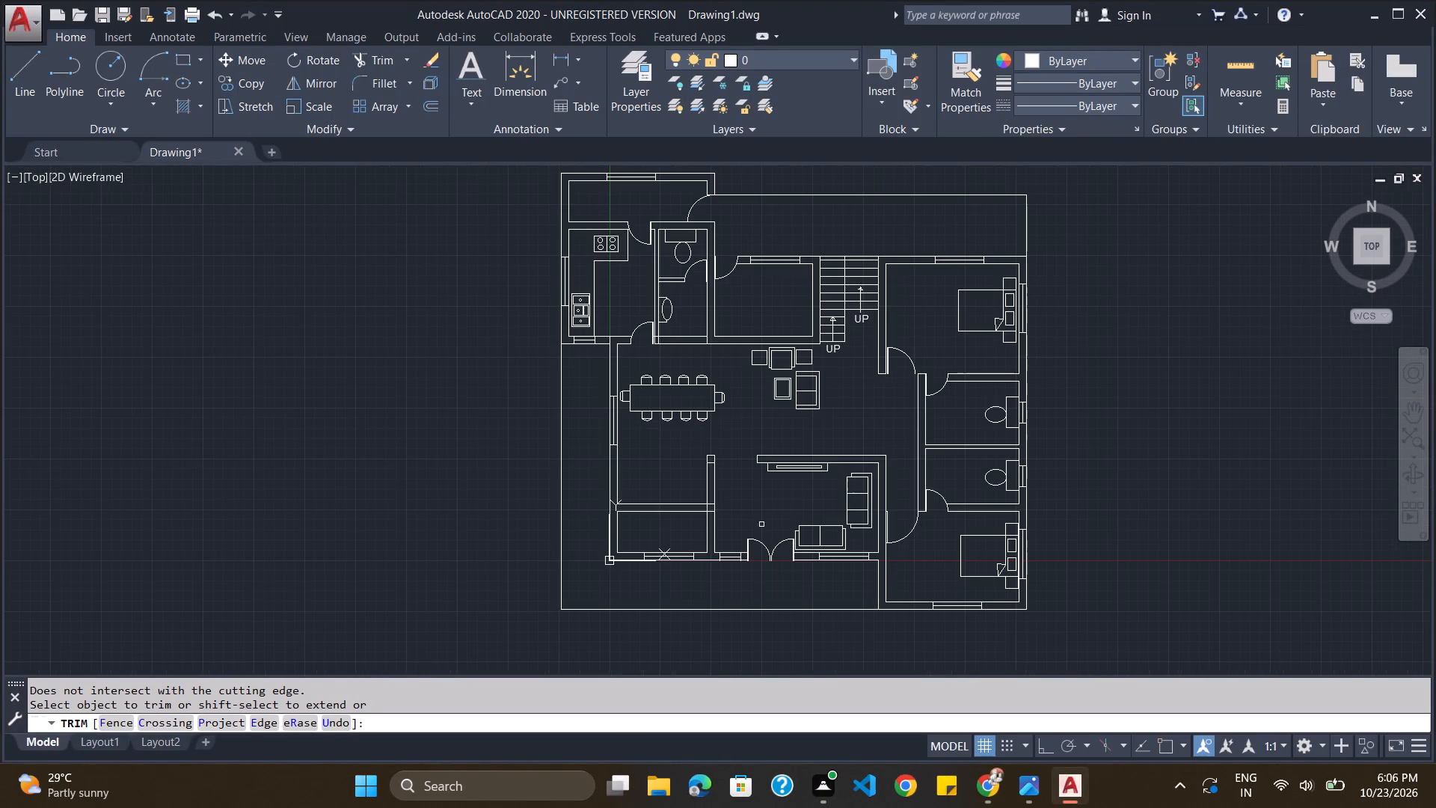
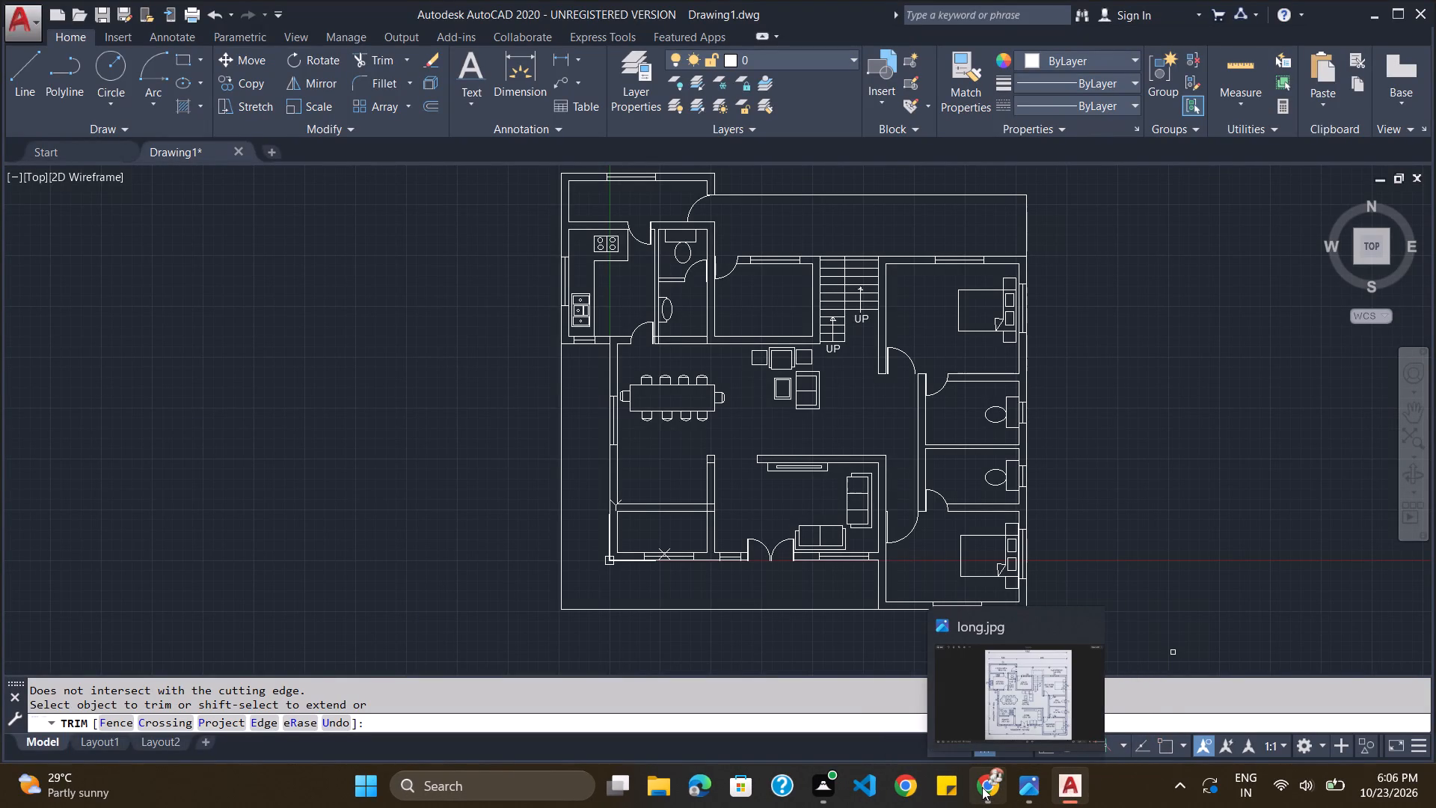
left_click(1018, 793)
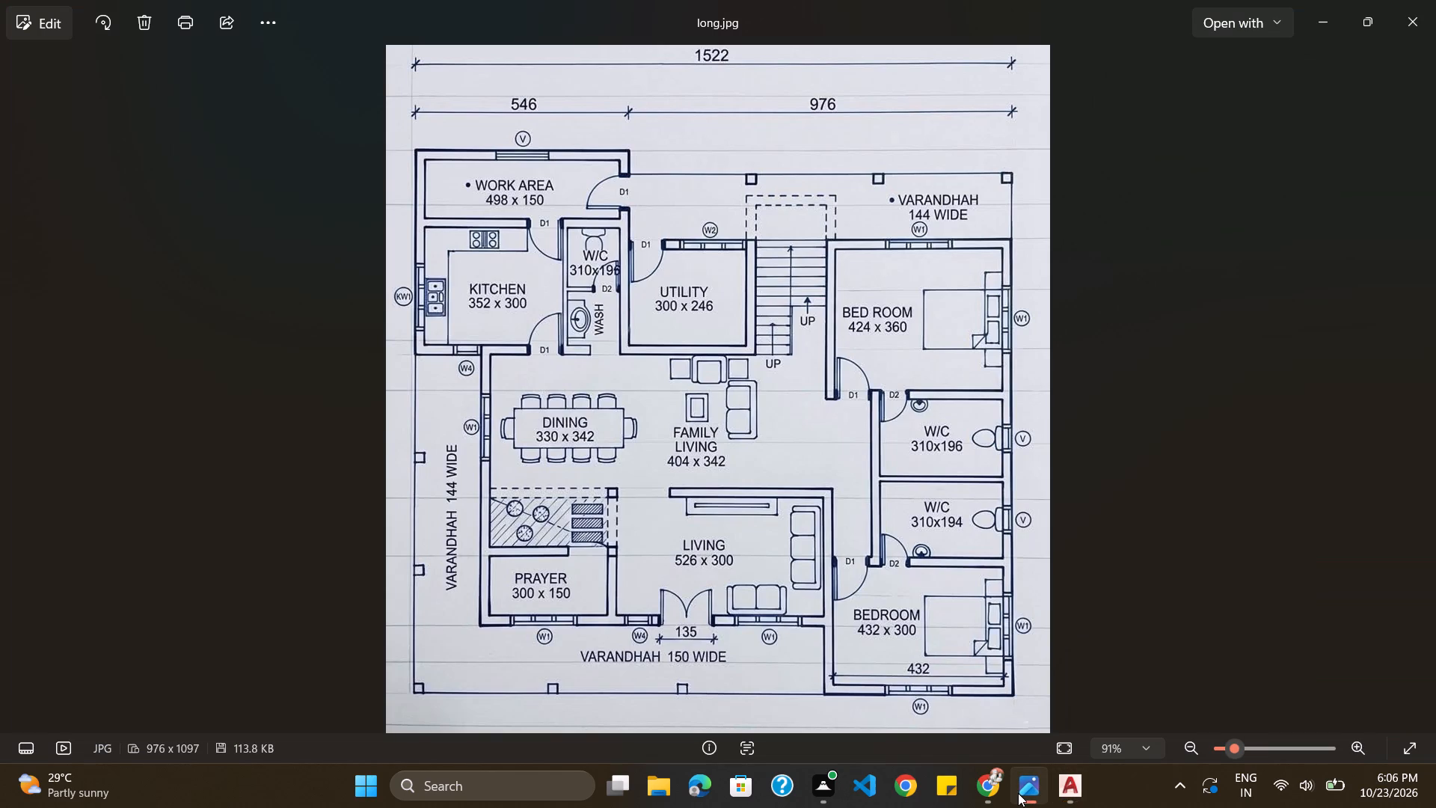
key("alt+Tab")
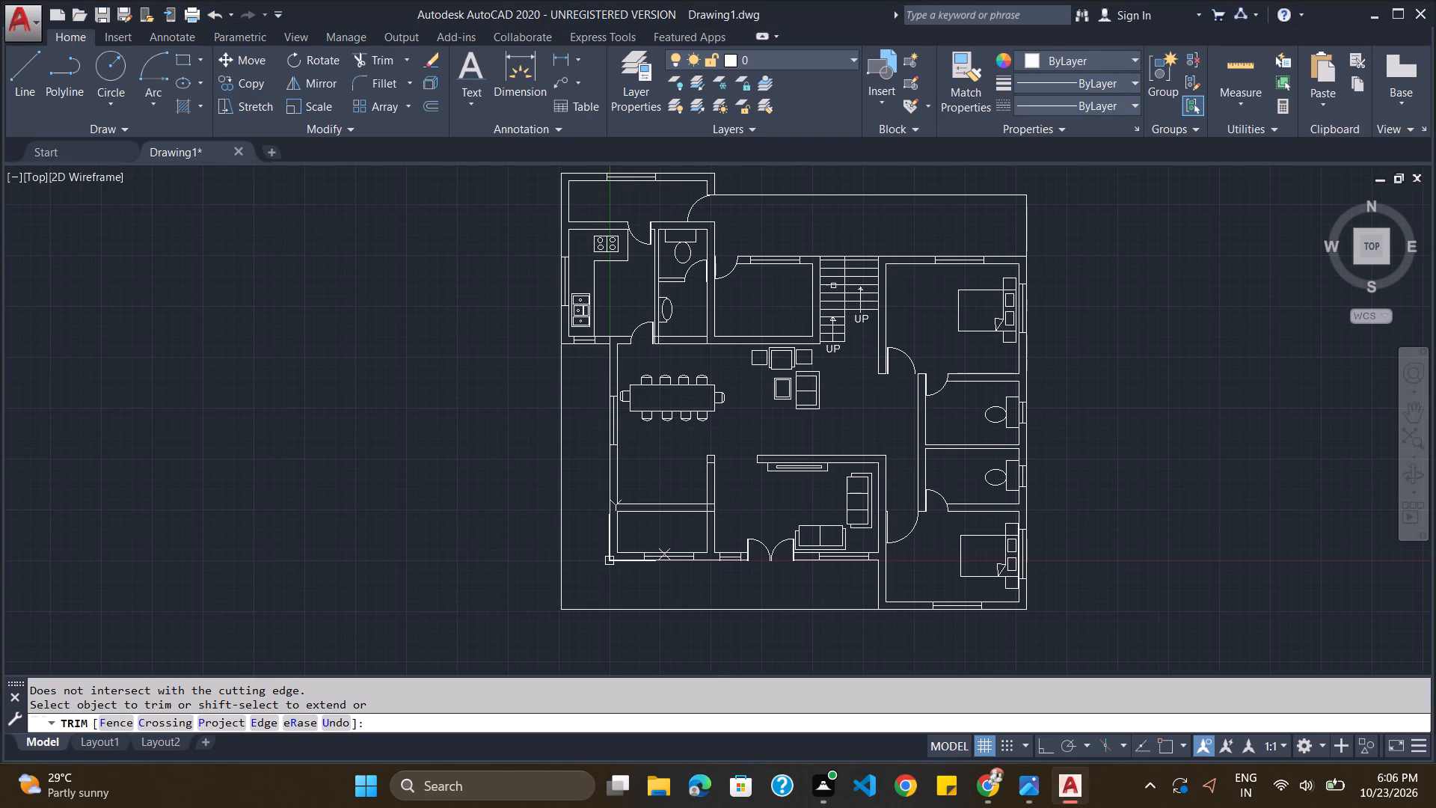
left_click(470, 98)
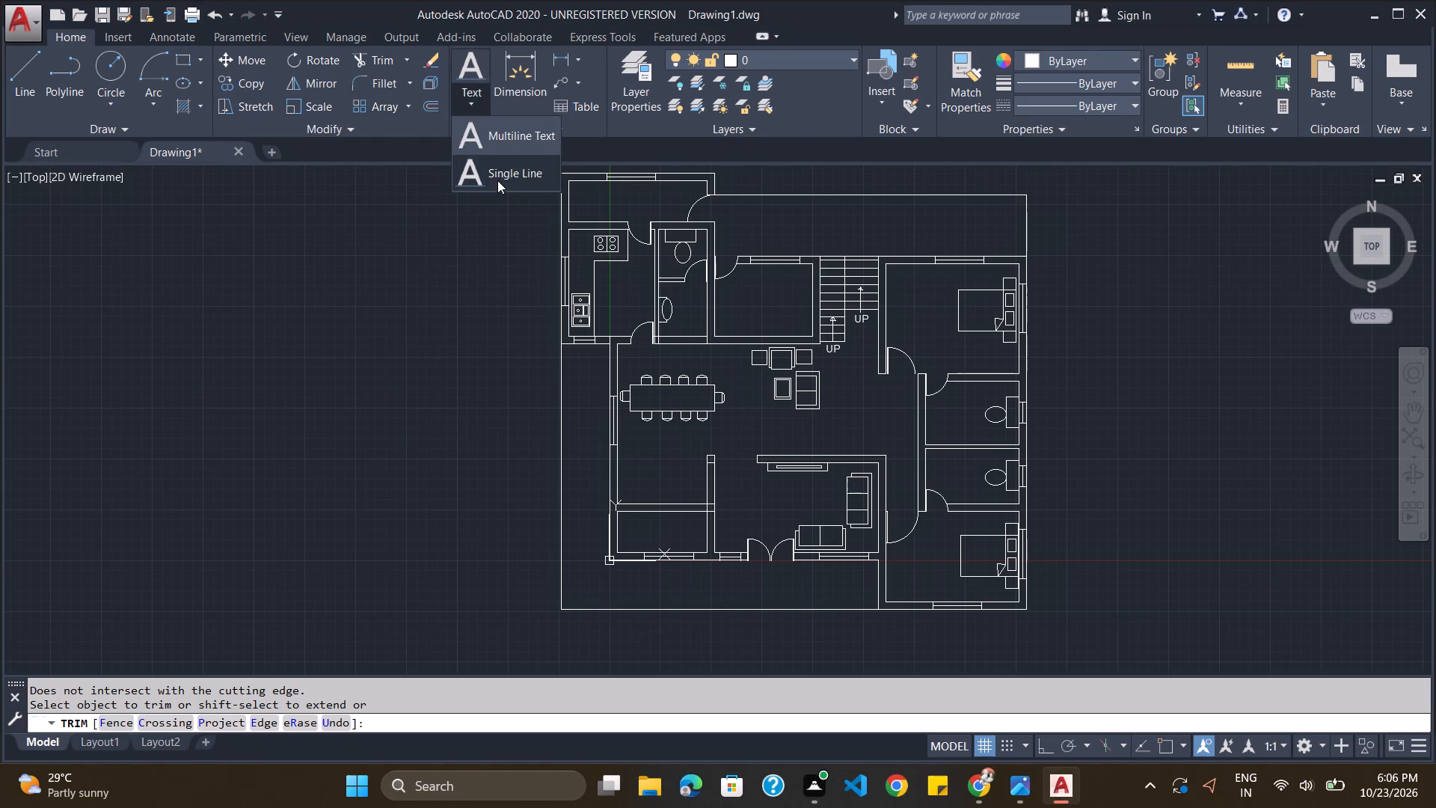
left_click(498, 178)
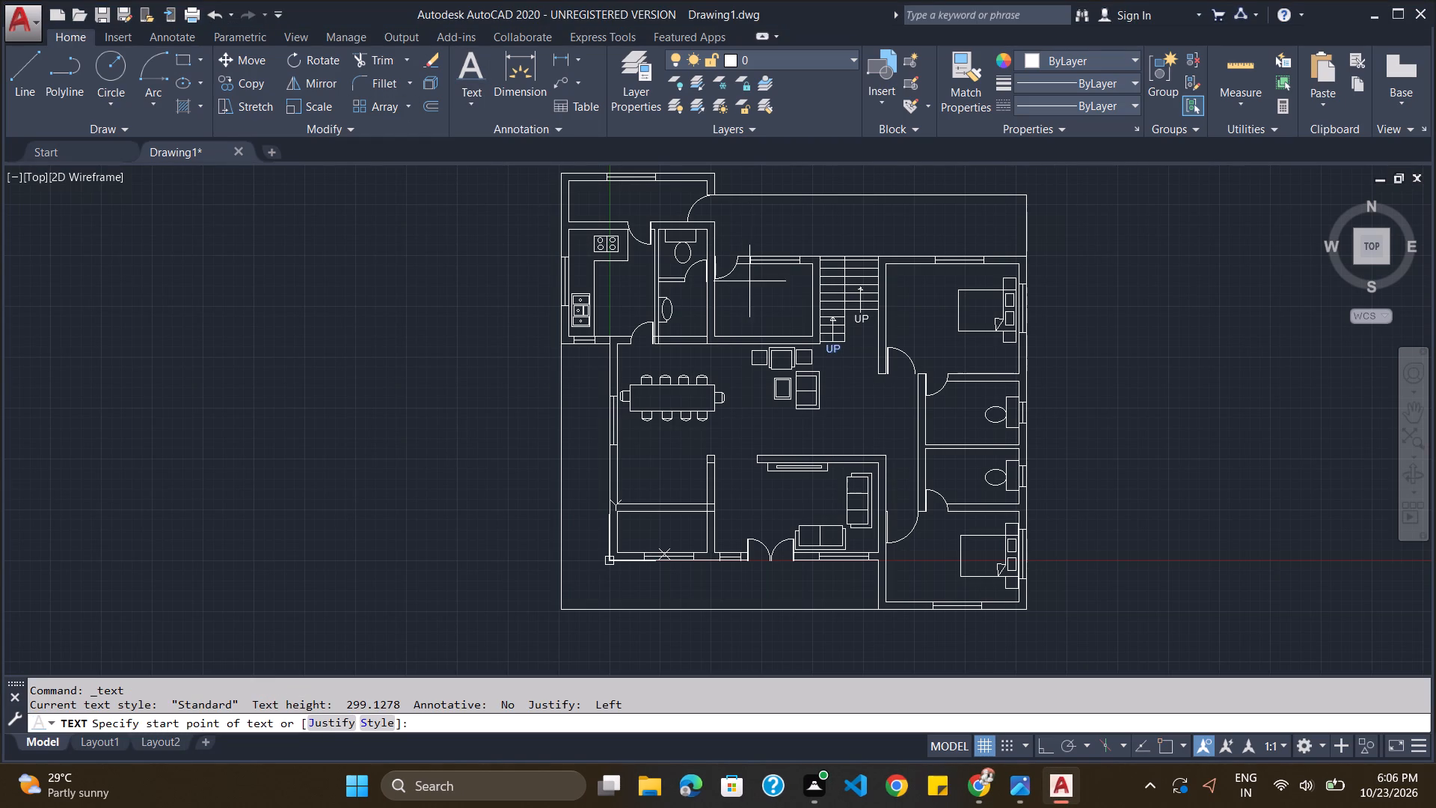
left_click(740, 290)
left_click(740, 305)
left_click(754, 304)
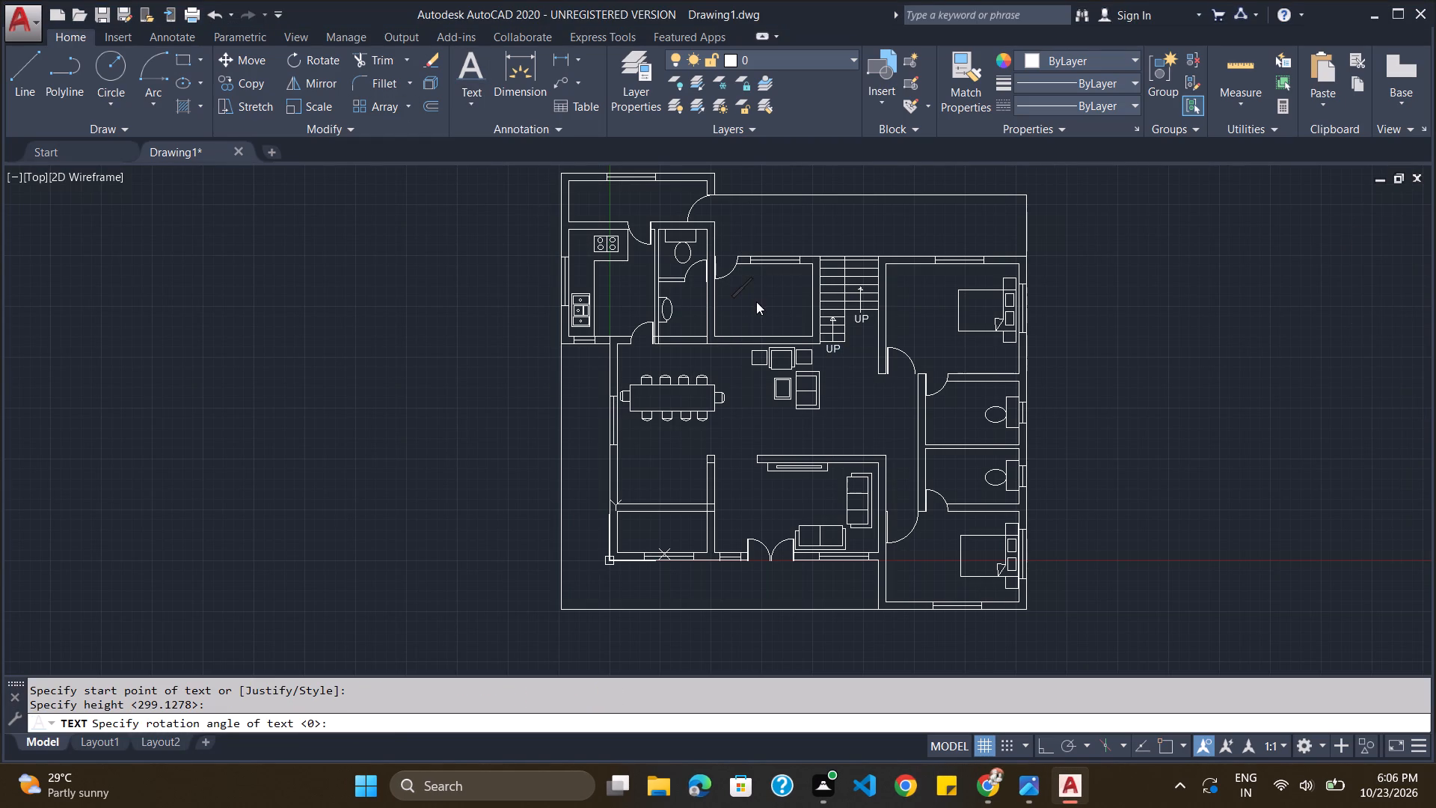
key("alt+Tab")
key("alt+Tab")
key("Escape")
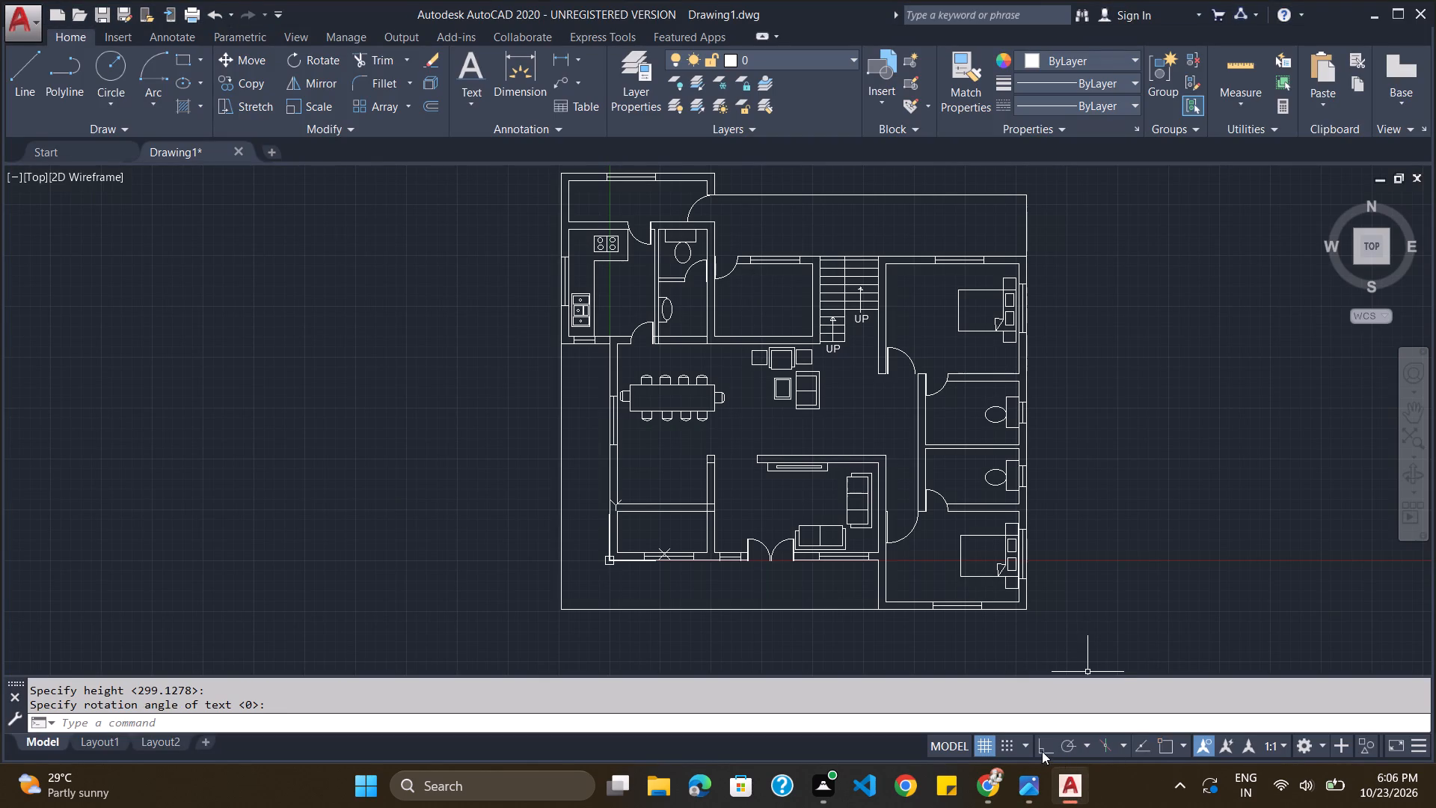
With Ortho mode on, place the single-line text UTILITY horizontally in the utility room beside the stairs.
left_click(1042, 751)
left_click(473, 91)
left_click(492, 167)
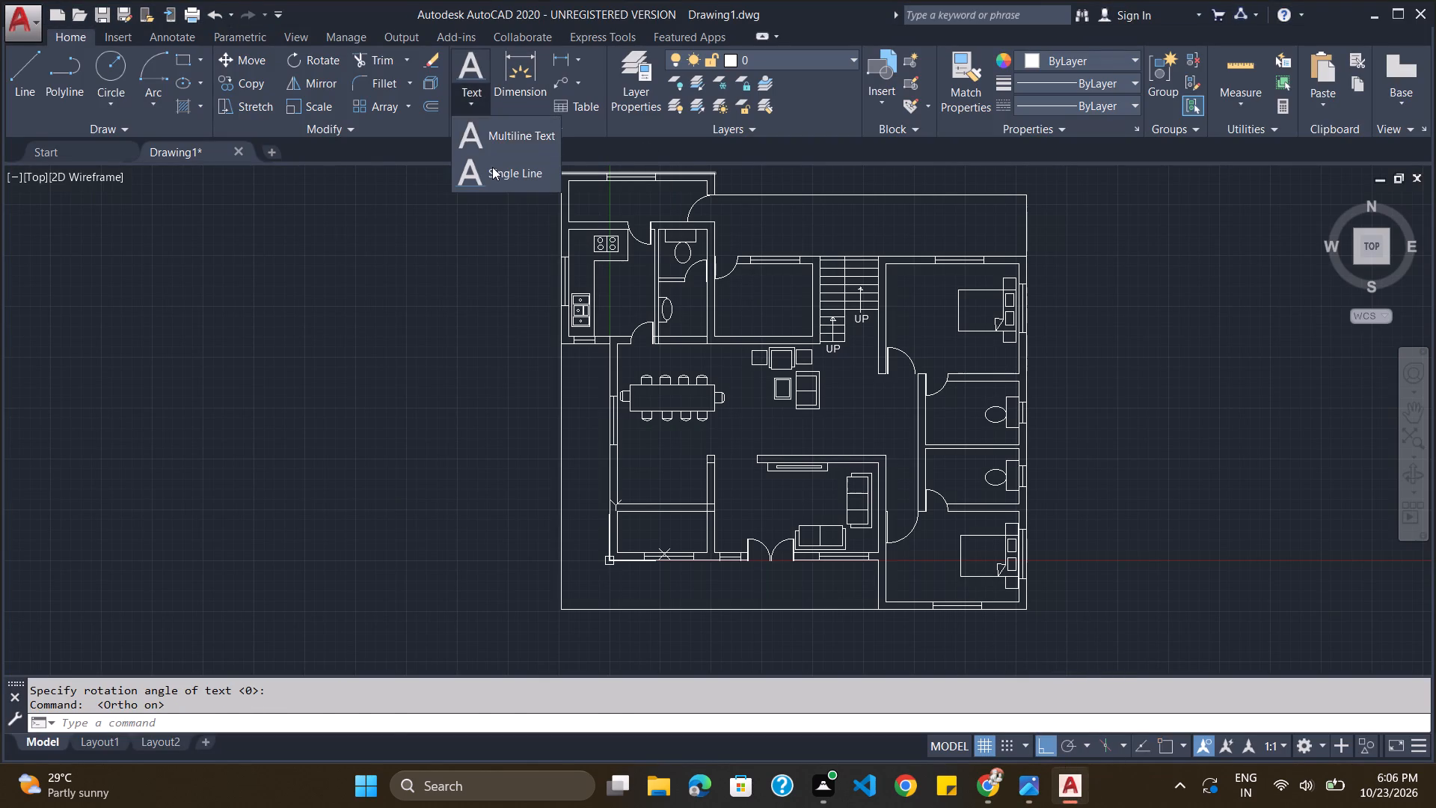
left_click(728, 298)
left_click(730, 308)
left_click(742, 307)
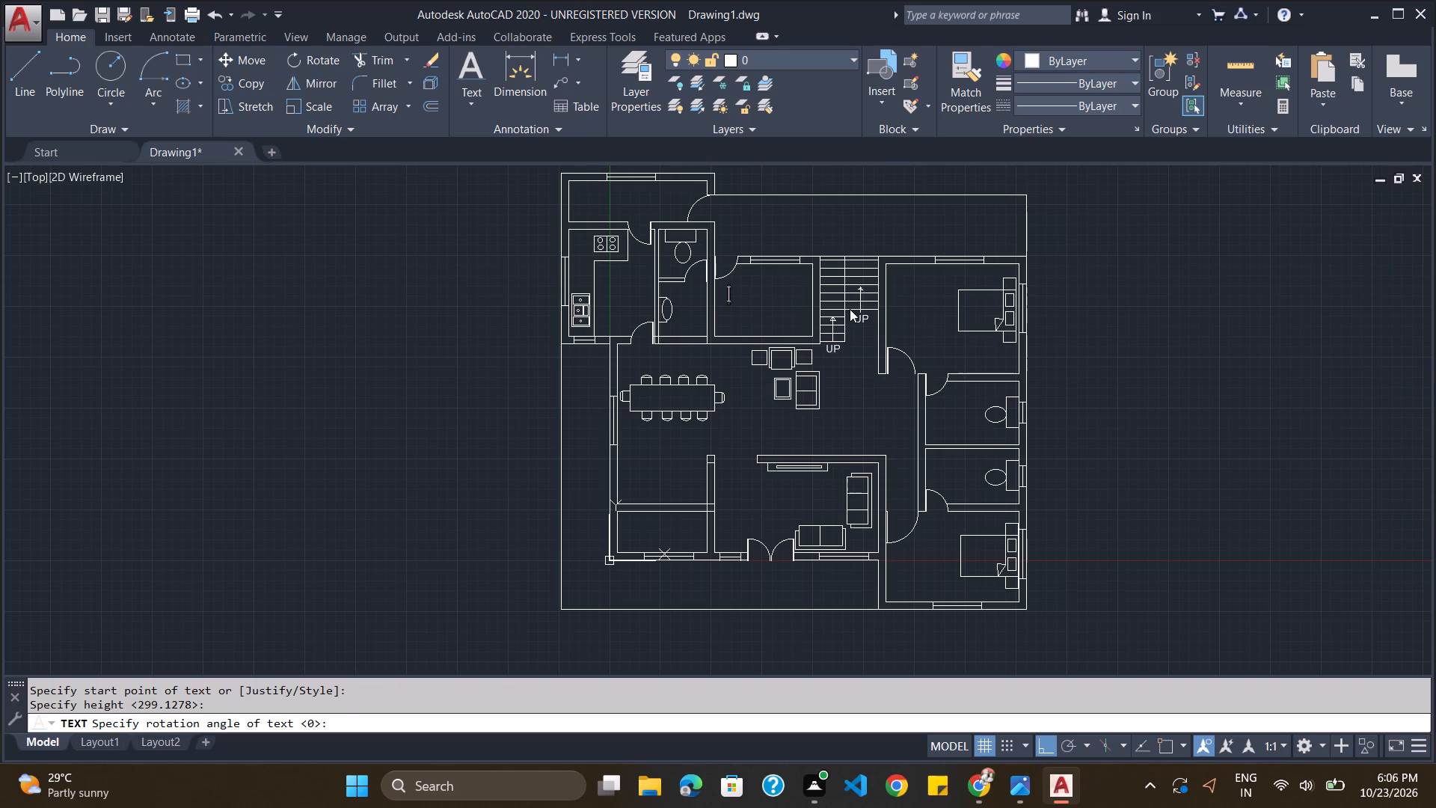
type("ut")
key("BackSpace")
key("BackSpace")
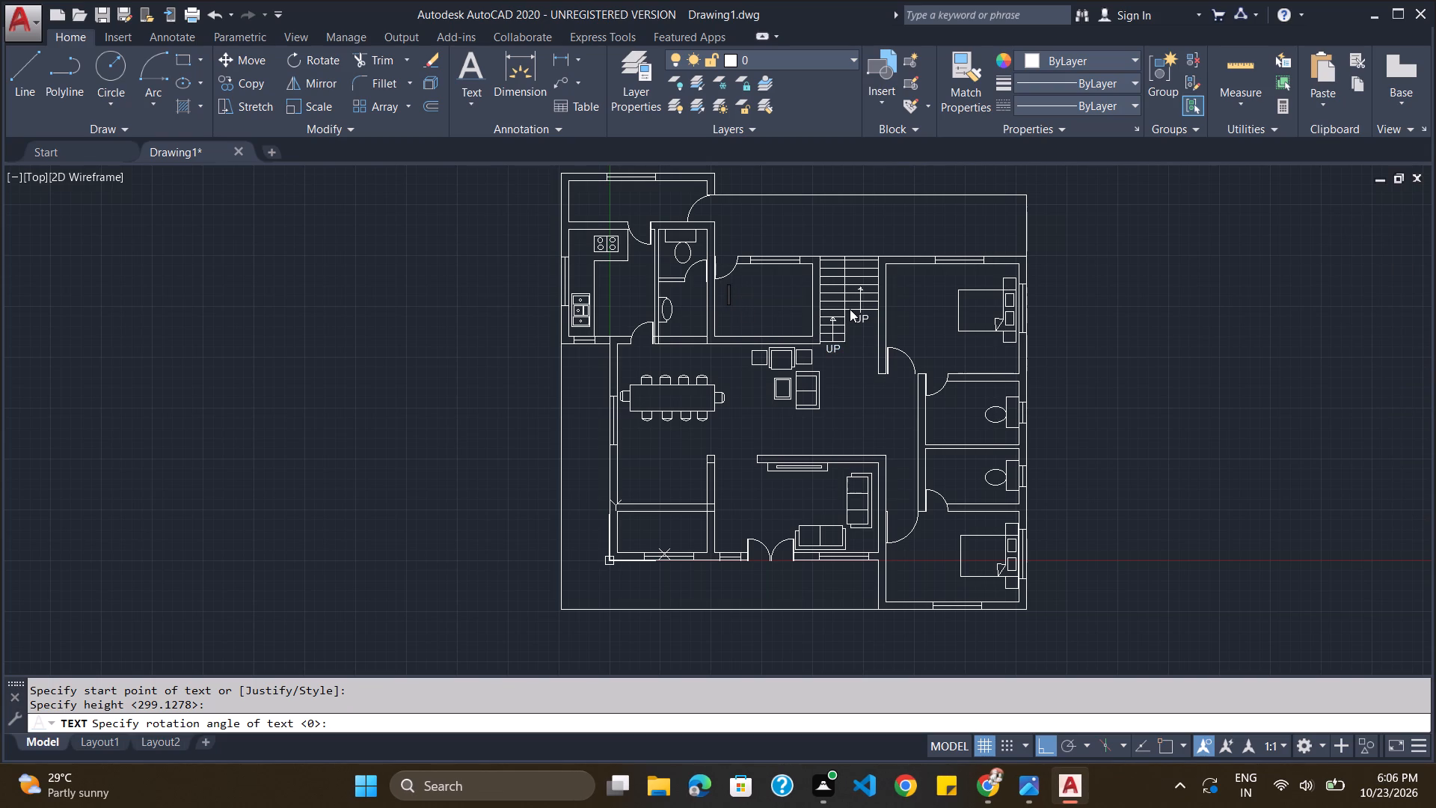
key("u")
type("TILITY")
key("Return")
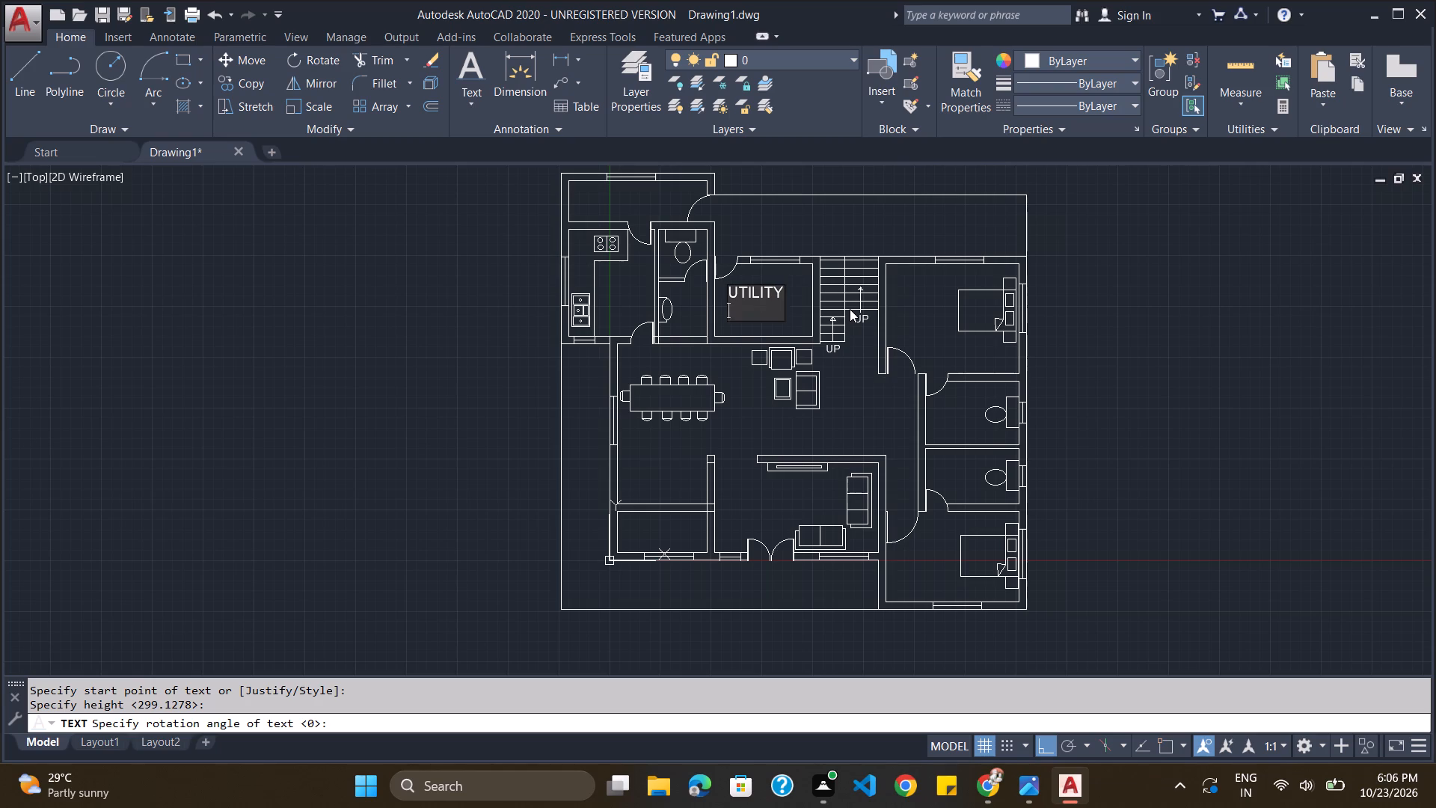
key("Return")
Move the UTILITY label slightly down and to the right, closer to the middle of its room.
left_click(753, 291)
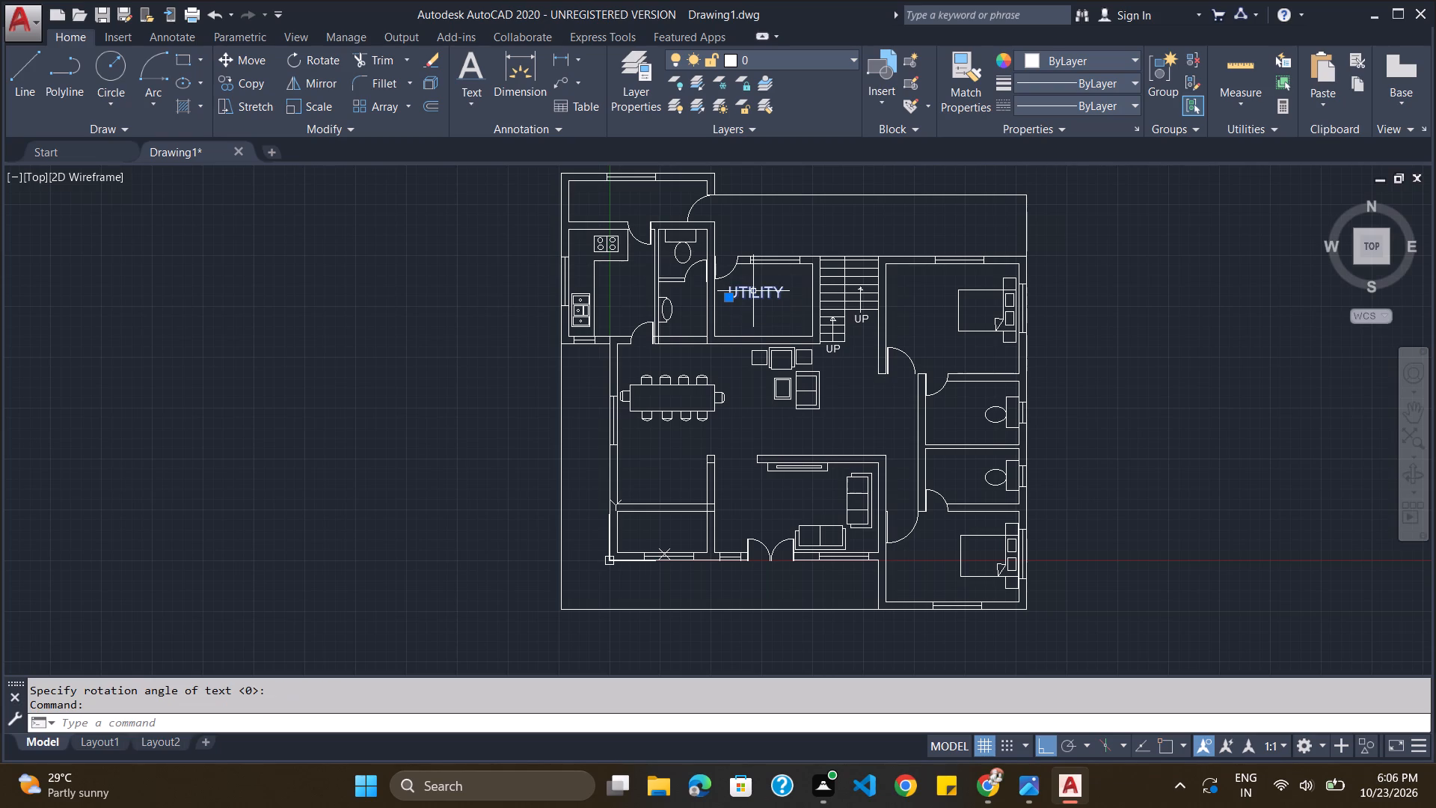
left_click_drag(753, 291, 760, 301)
Copy the UTILITY label and paste the copy into the room above the kitchen.
left_click(772, 299)
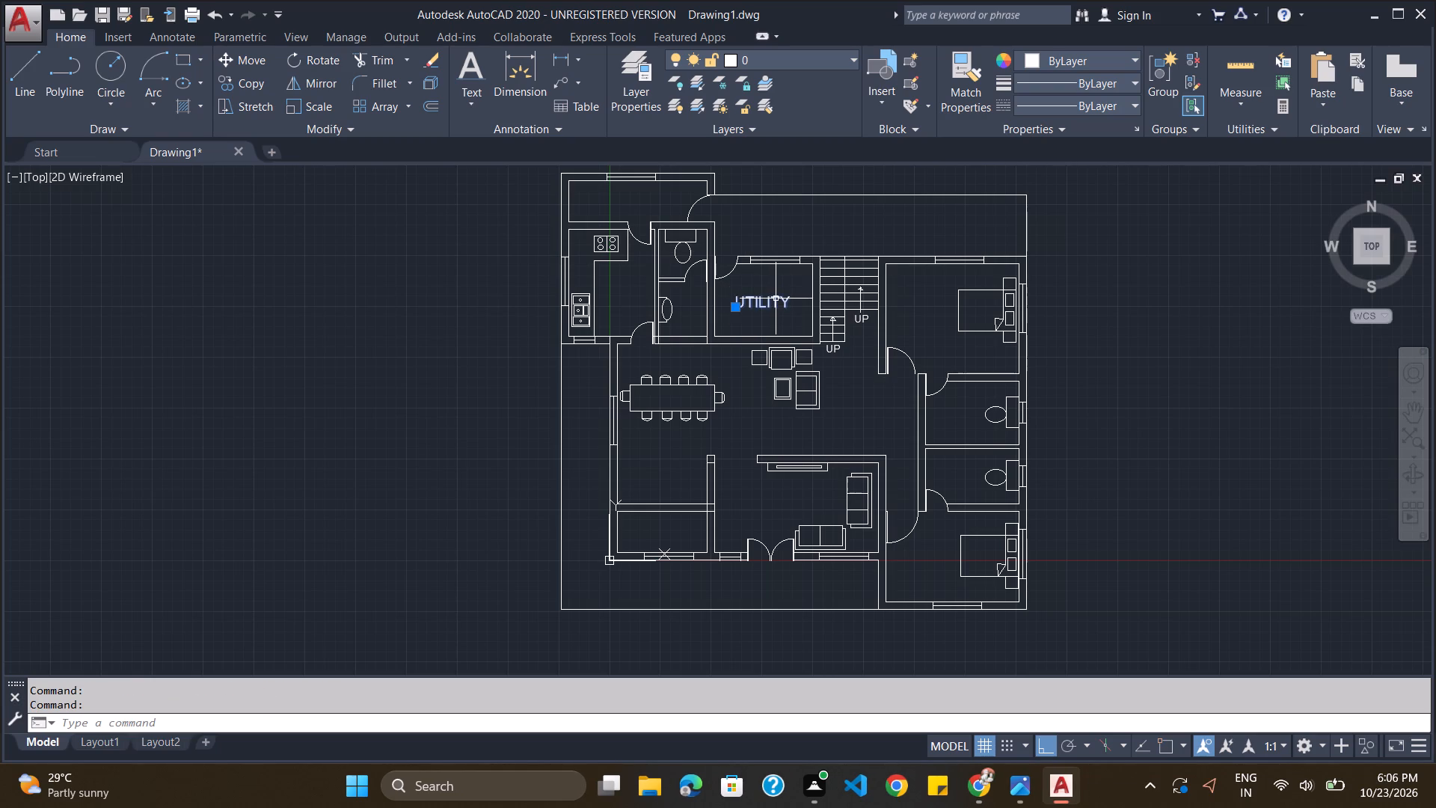
key("ctrl+c")
key("alt+Tab")
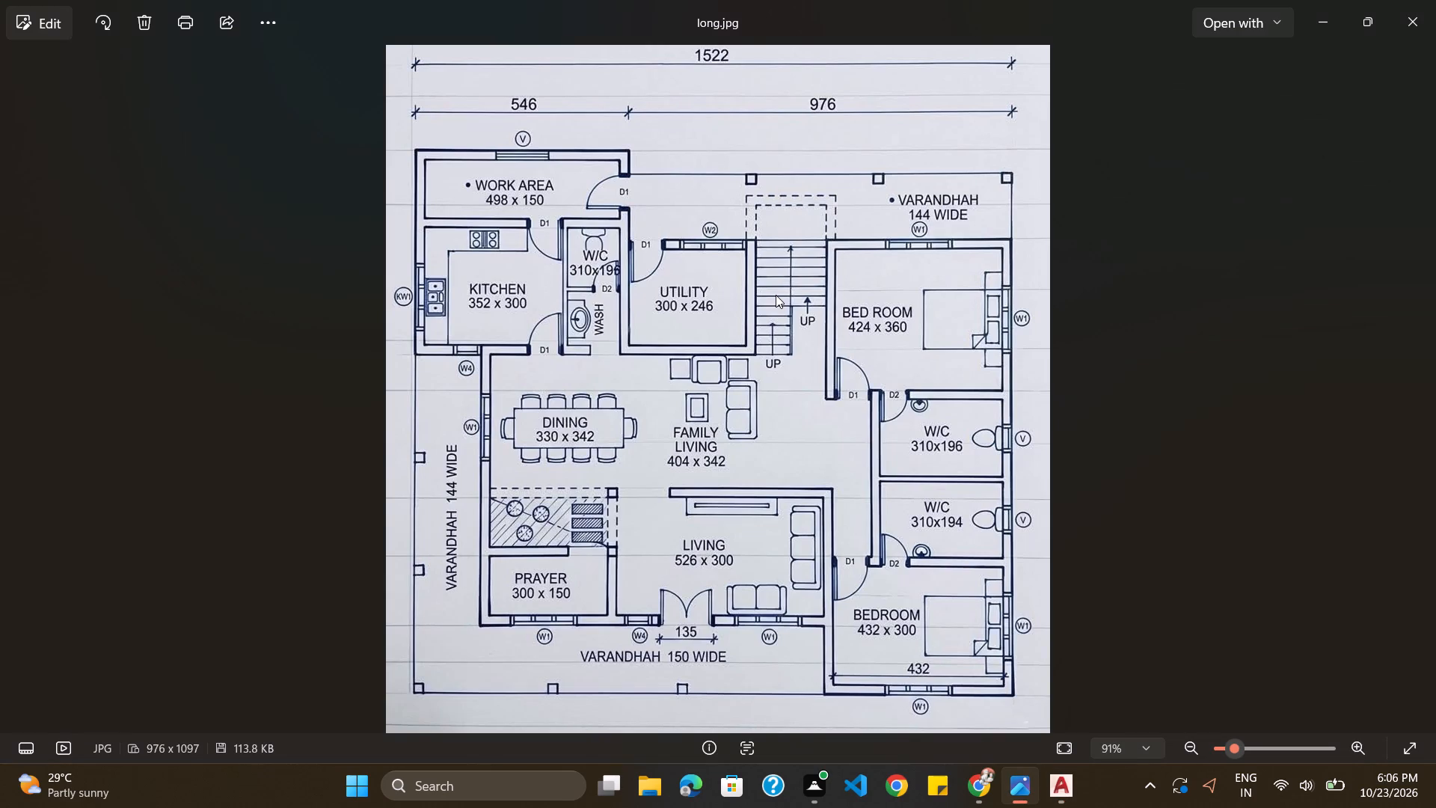
key("alt+Tab")
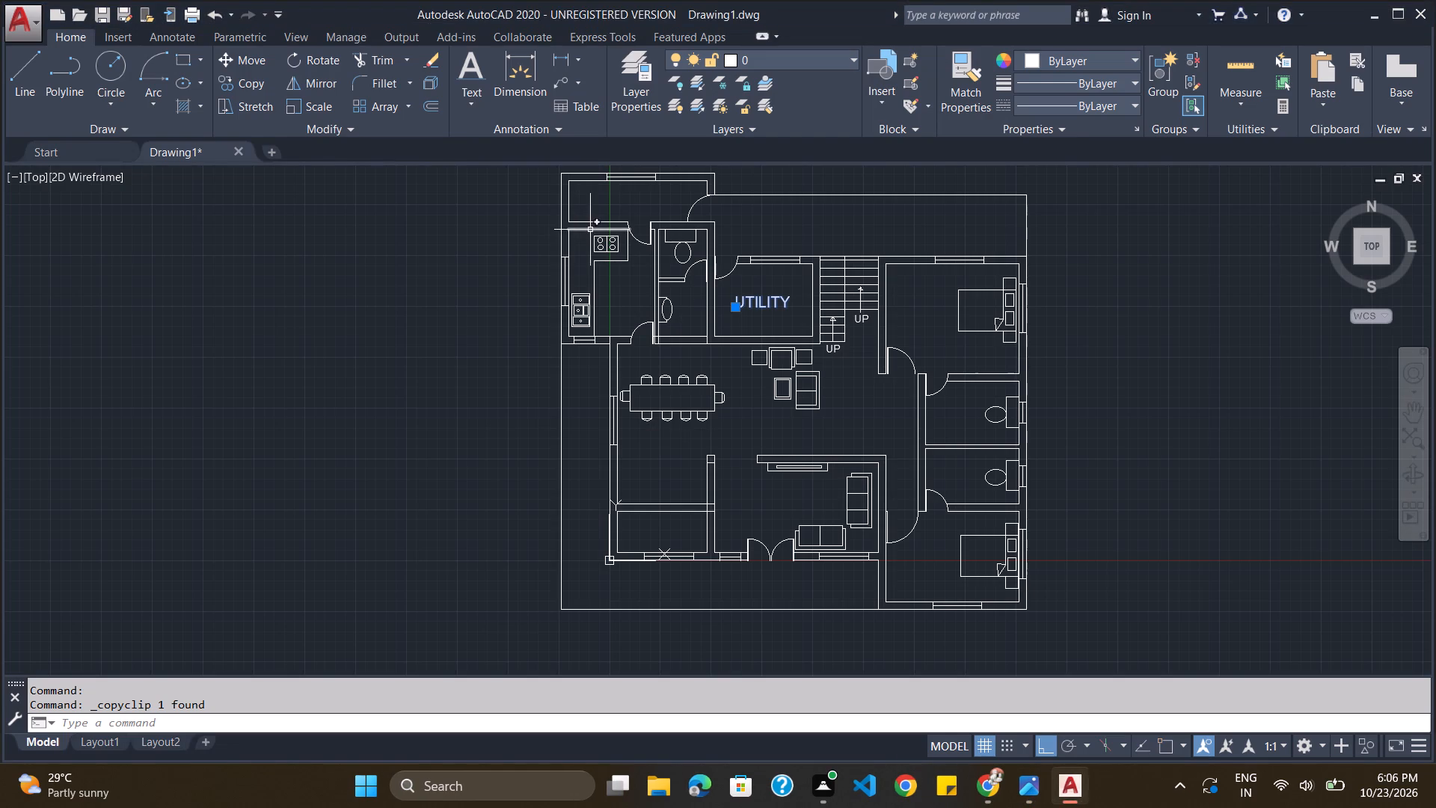
key("ctrl+v")
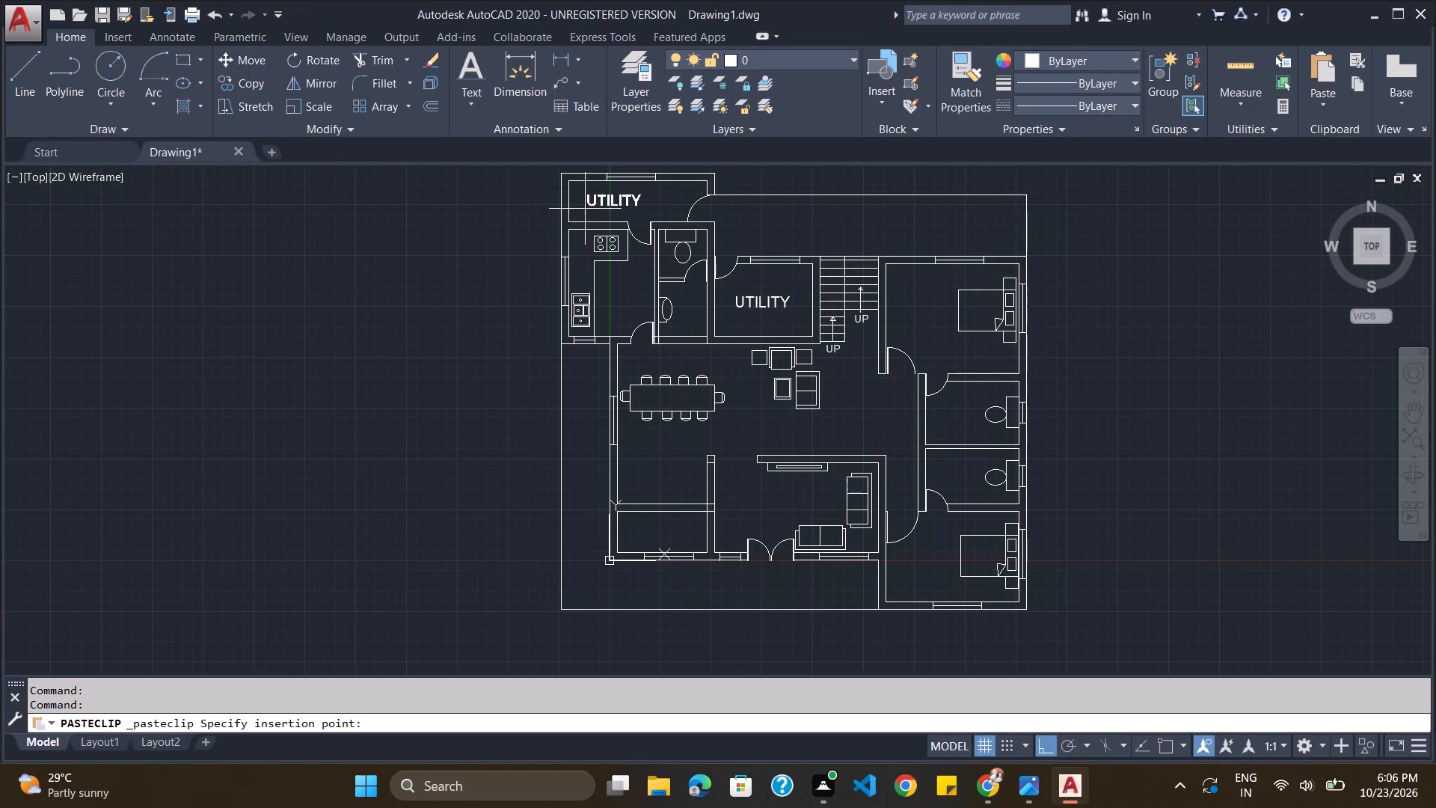
left_click(585, 209)
Change the copied label in the room above the kitchen to WORKING AREA and end text editing.
double_click(605, 203)
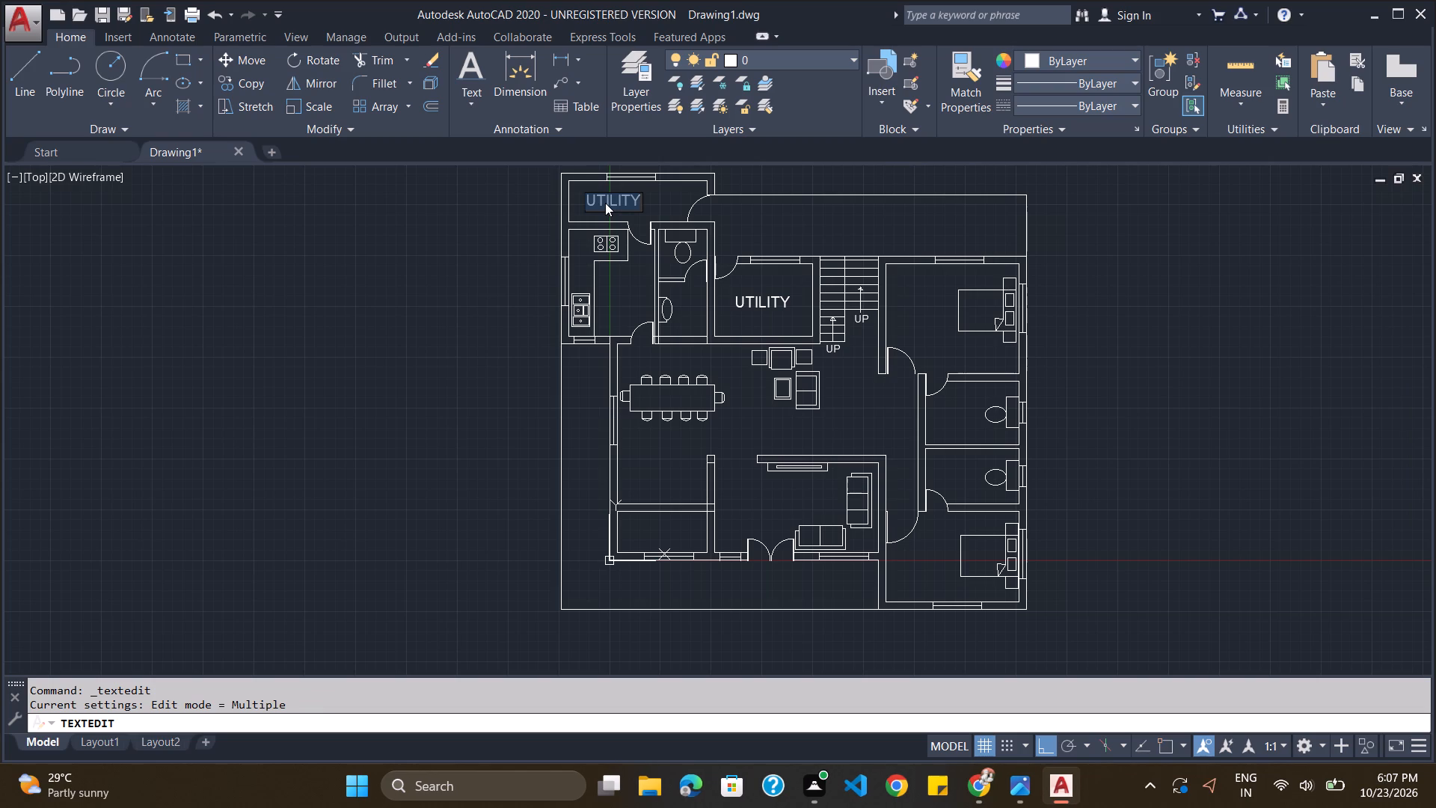
key("w")
key("o")
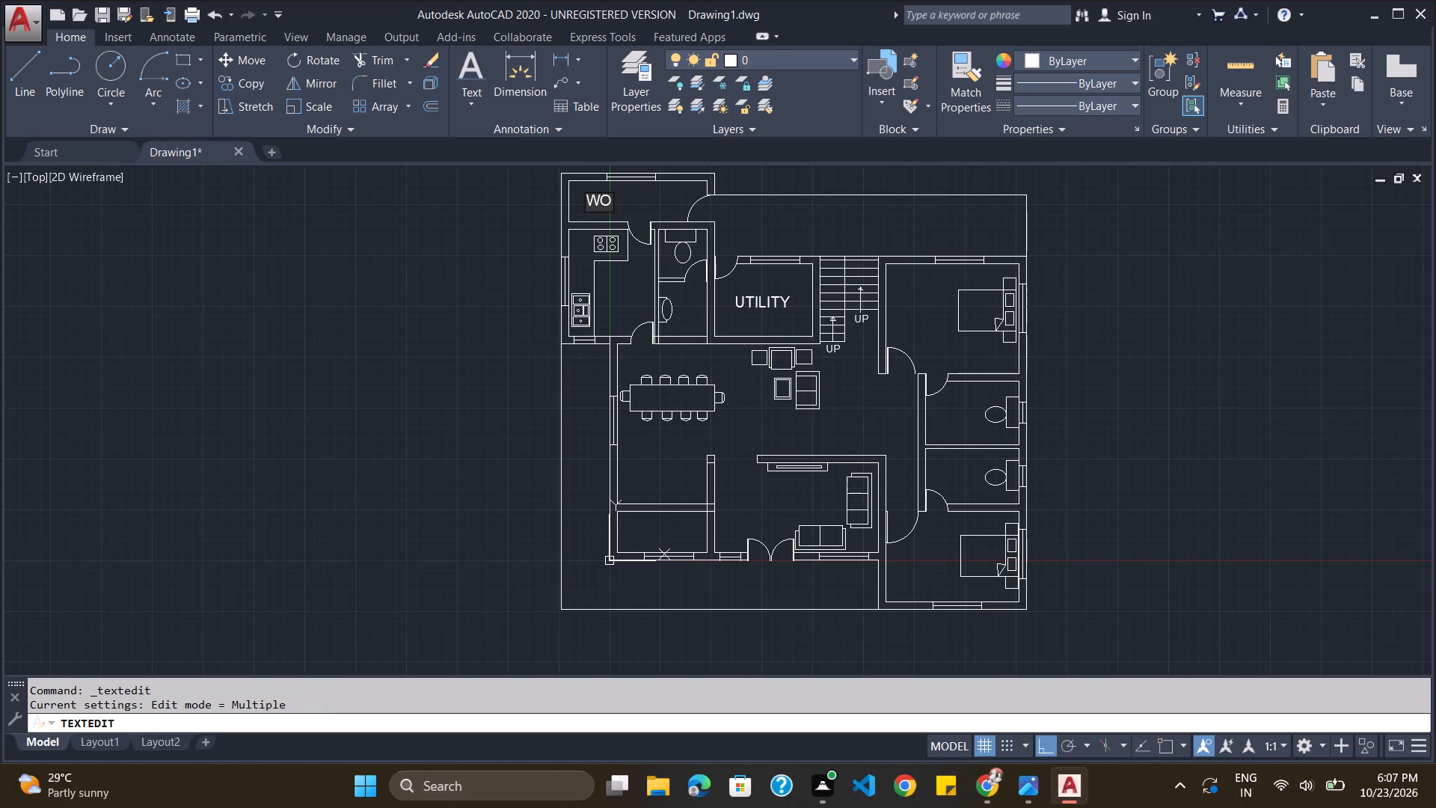
type("RKIN")
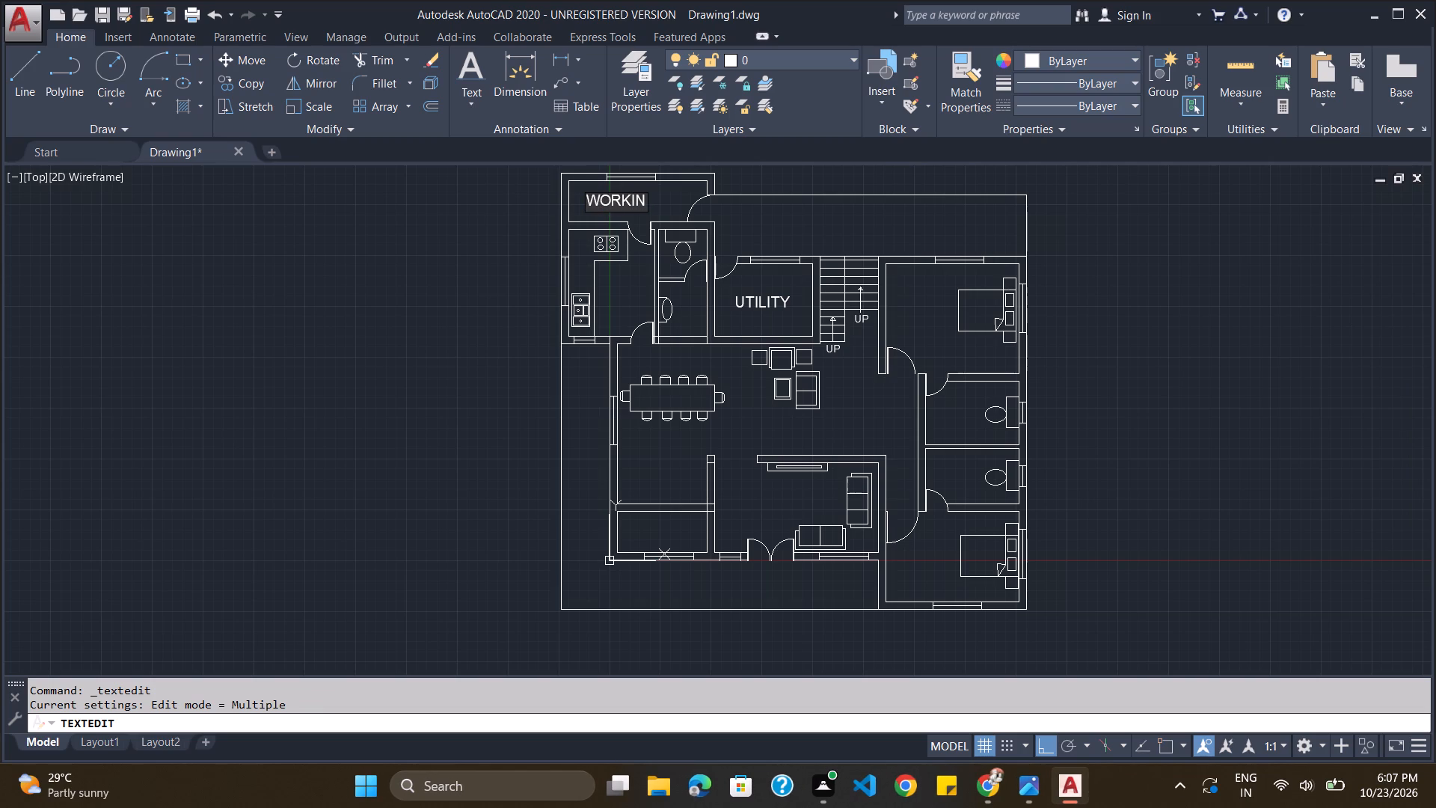
key("g")
key("space")
type("AREA")
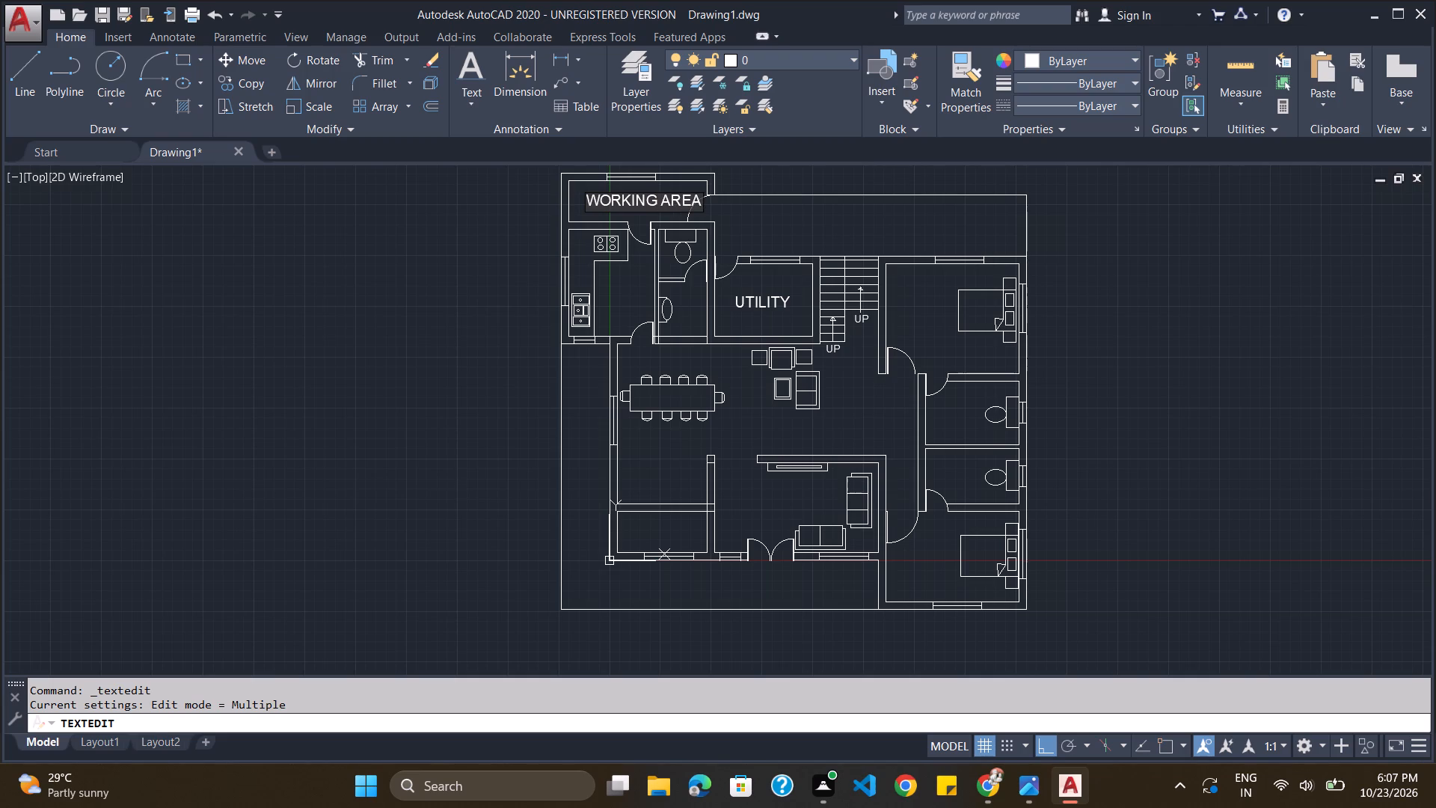
key("Return")
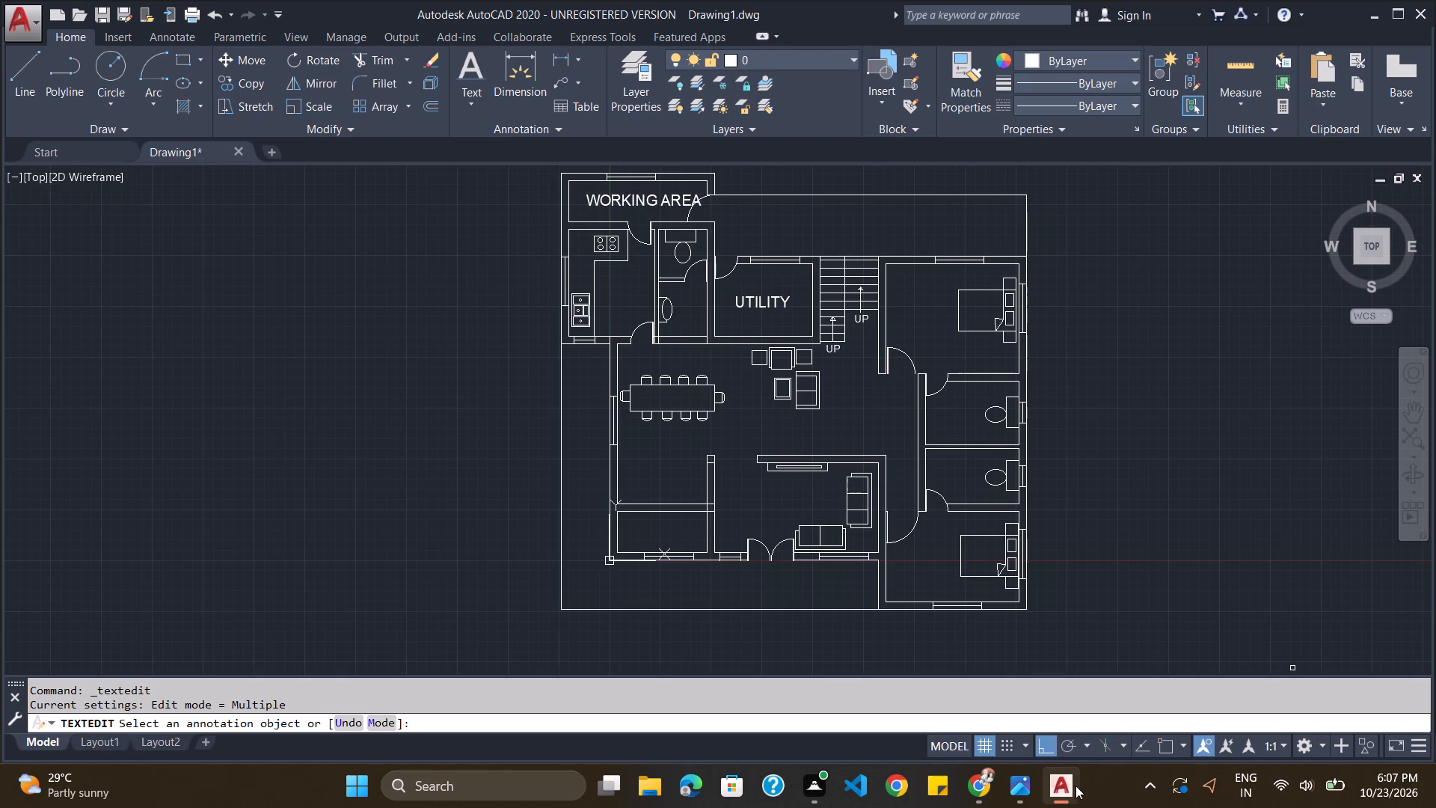
left_click(1017, 783)
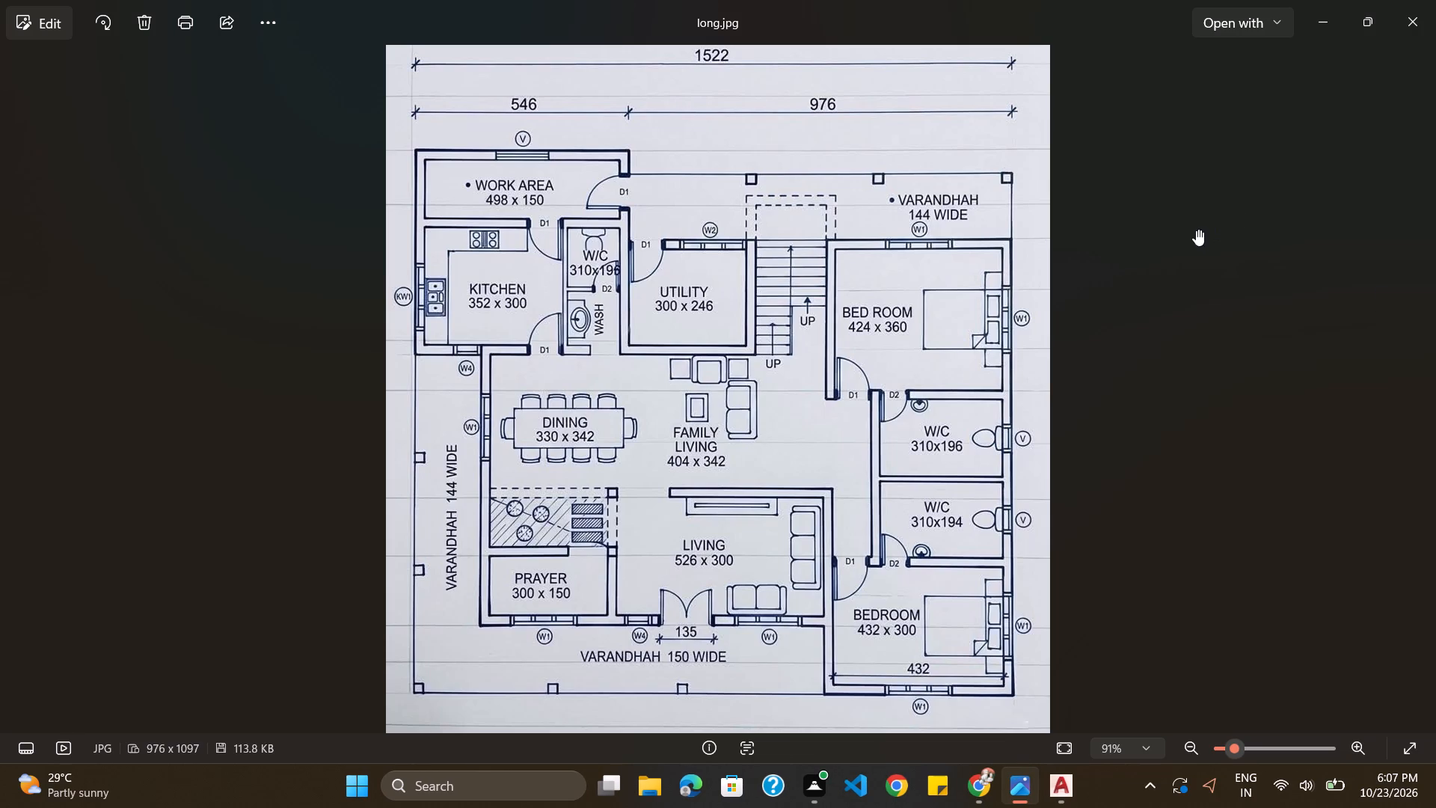
key("alt+Tab")
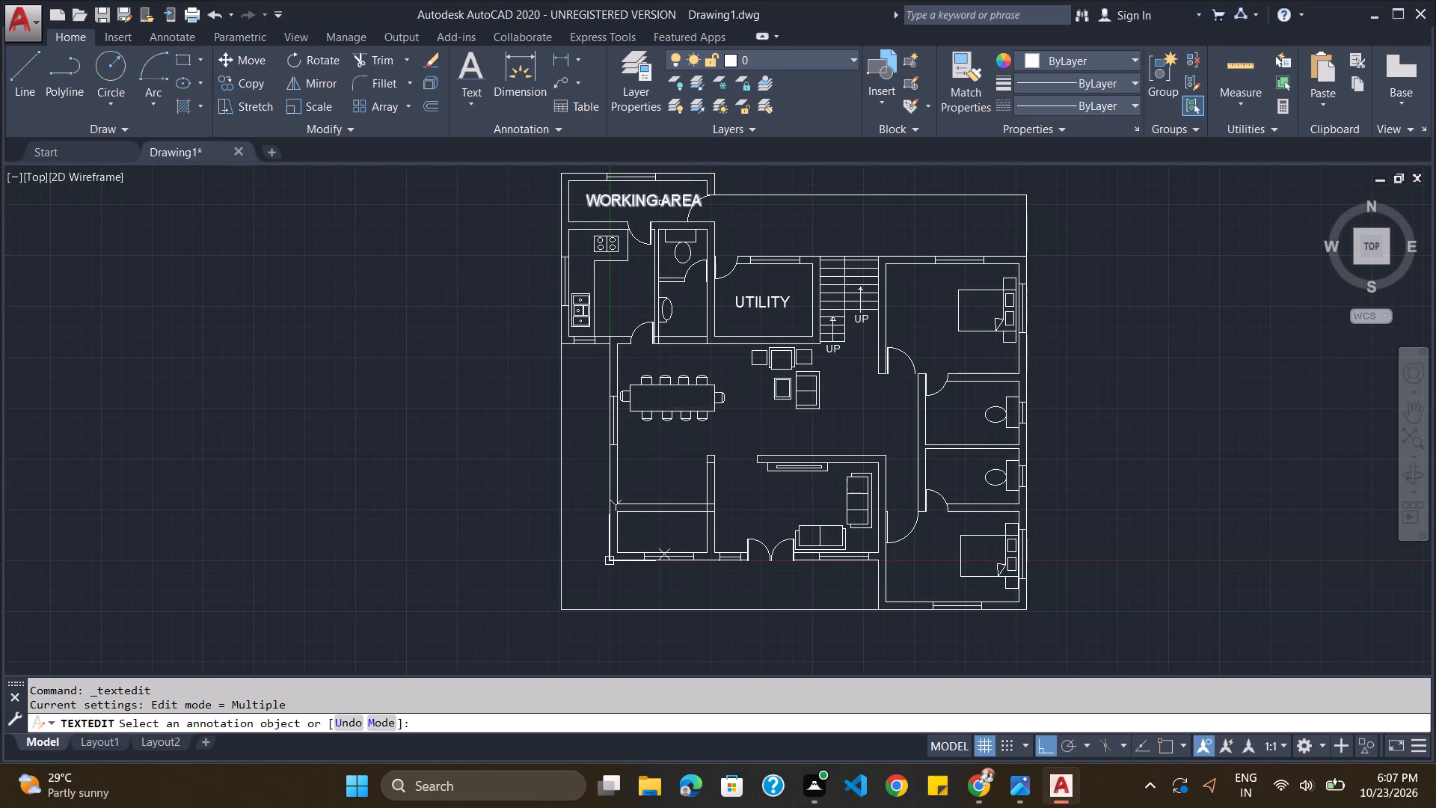
left_click(672, 203)
key("Escape")
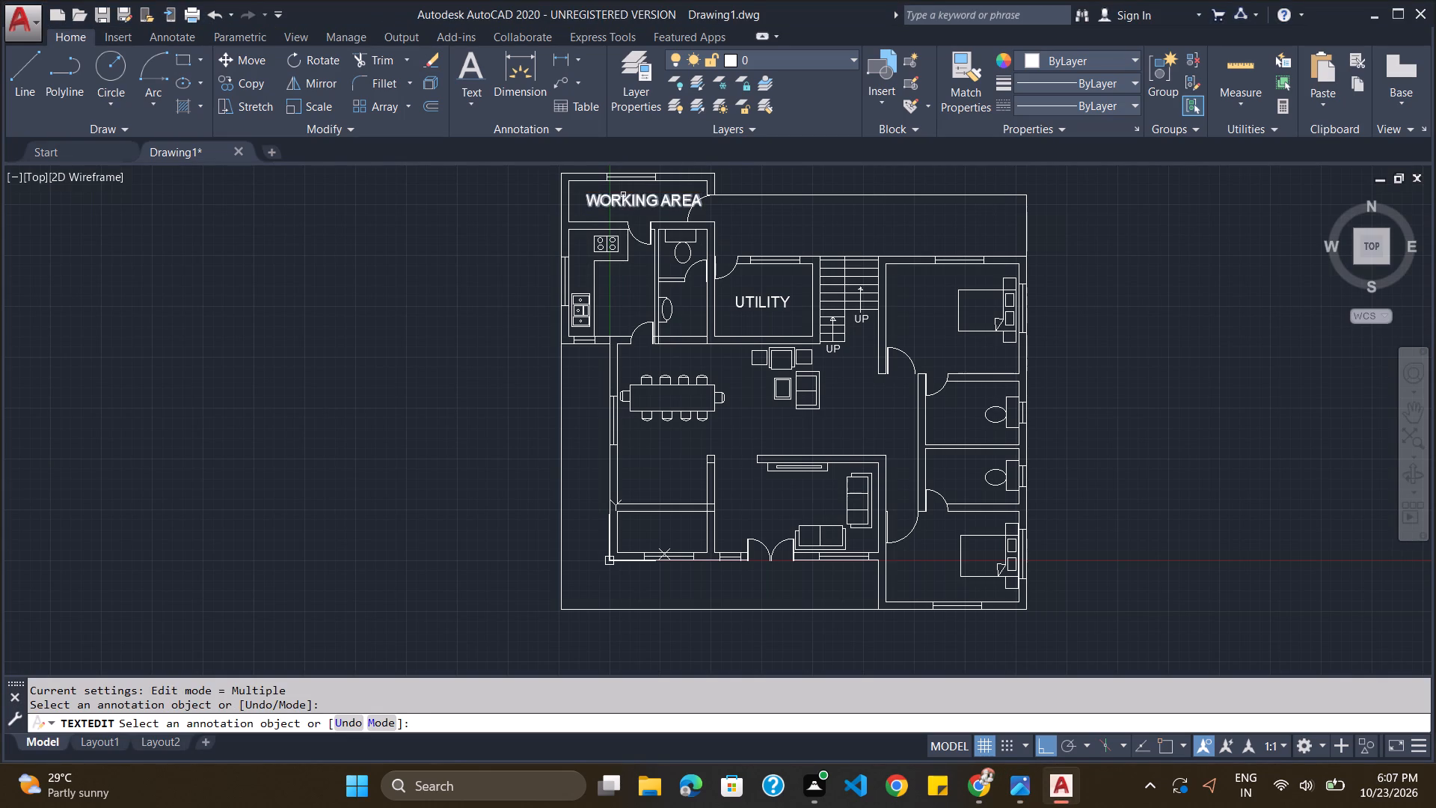
key("Escape")
Scale the WORKING AREA label down from its start point so it fits inside the room, and nudge it slightly up.
left_click(619, 200)
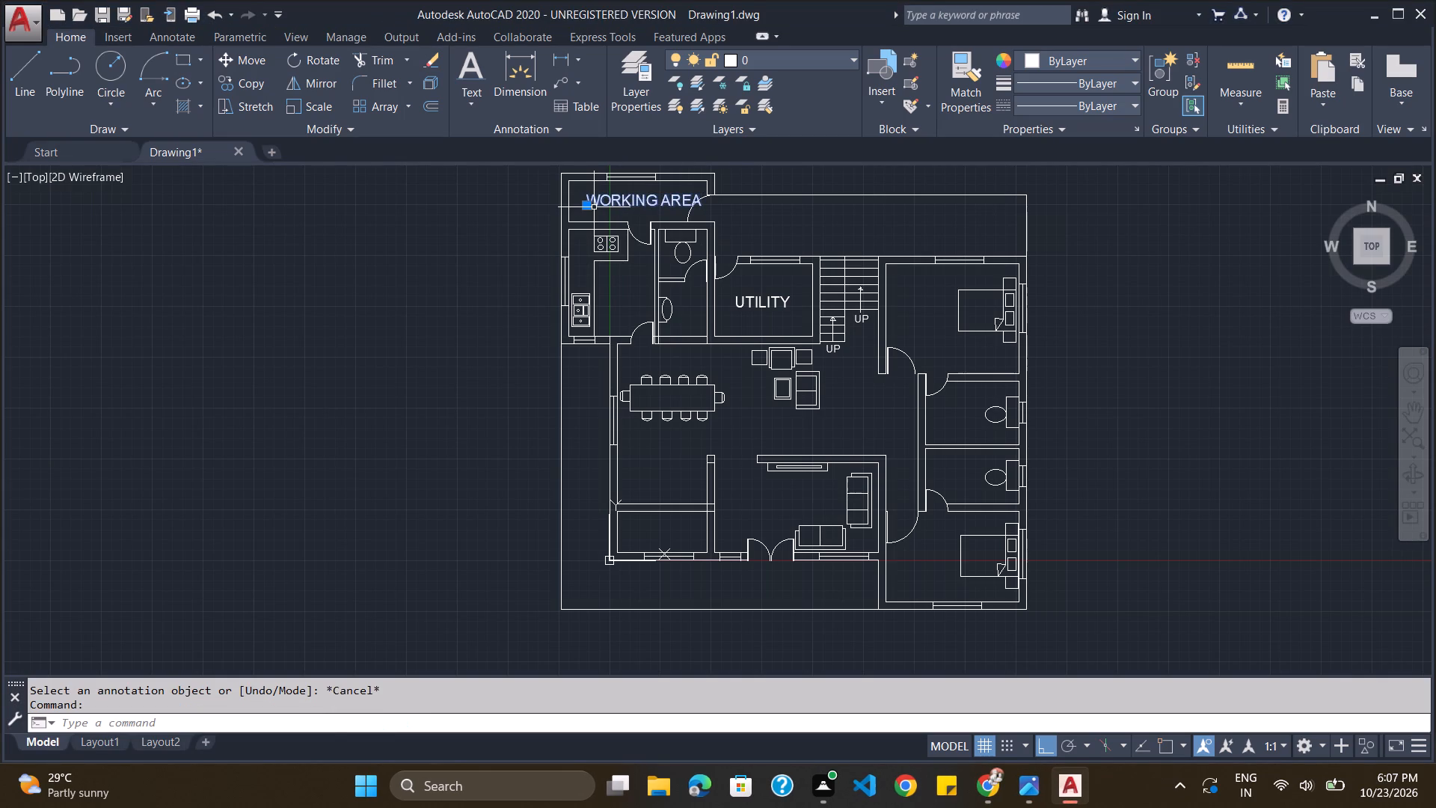
type("SC")
key("Return")
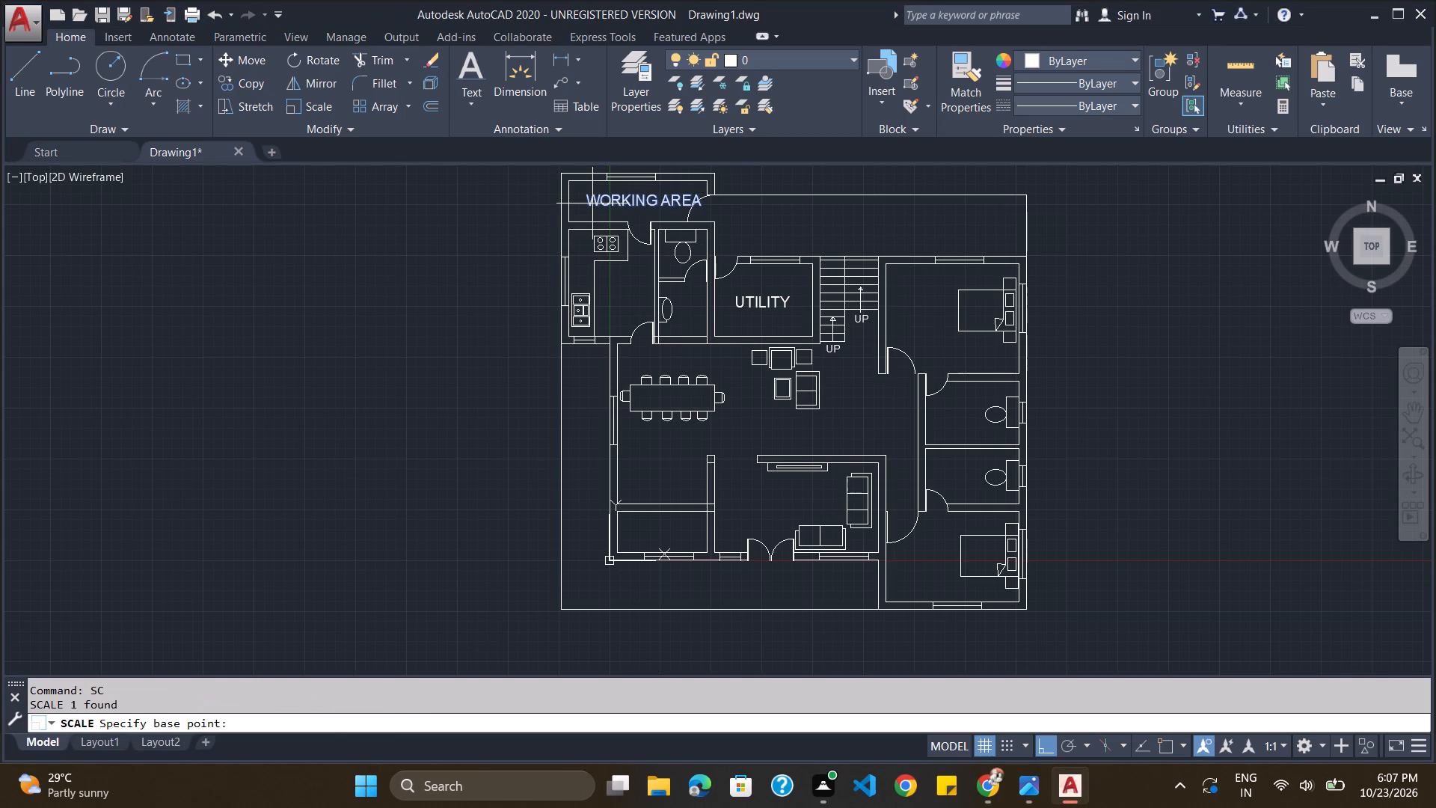
left_click(589, 203)
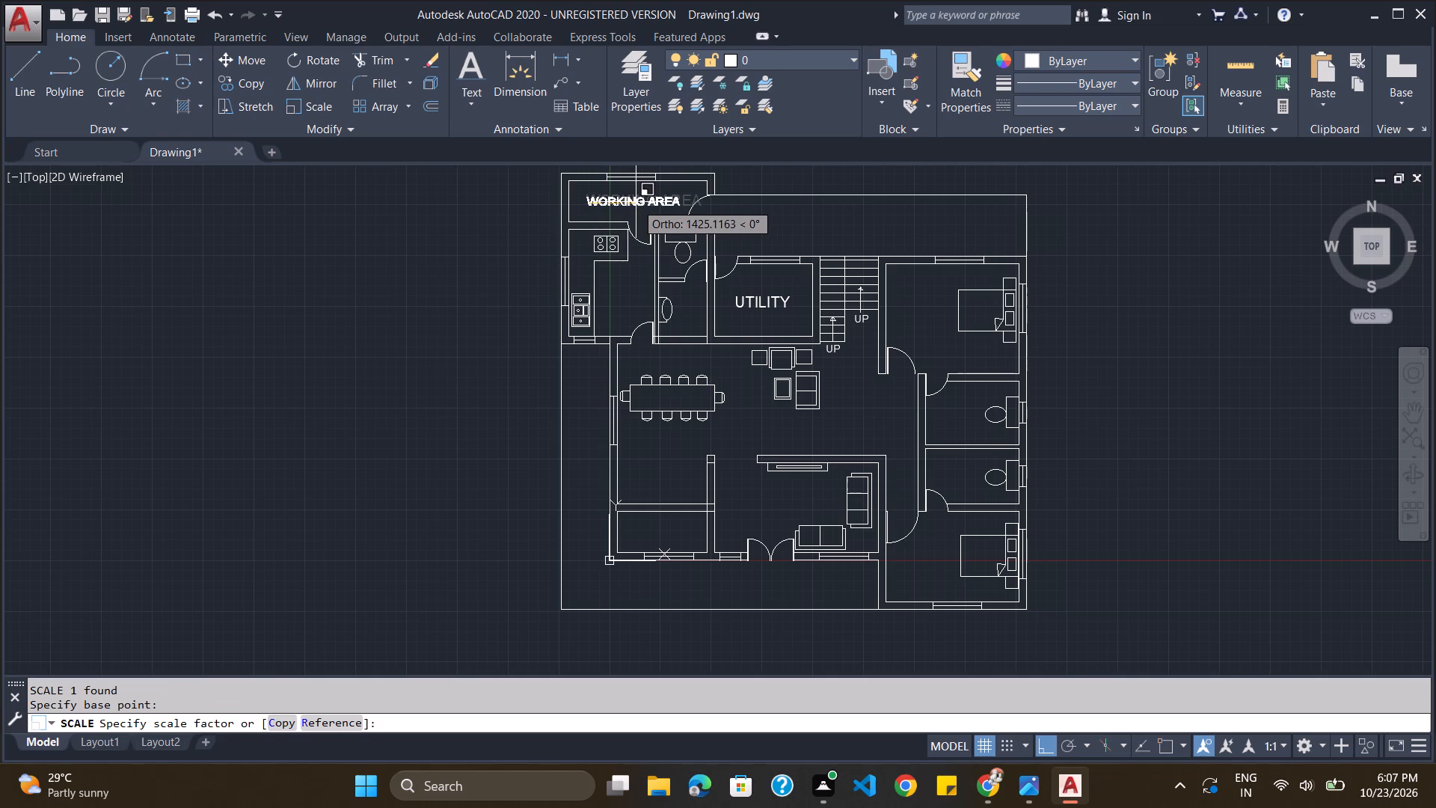
left_click(636, 202)
left_click(636, 202)
left_click(636, 202)
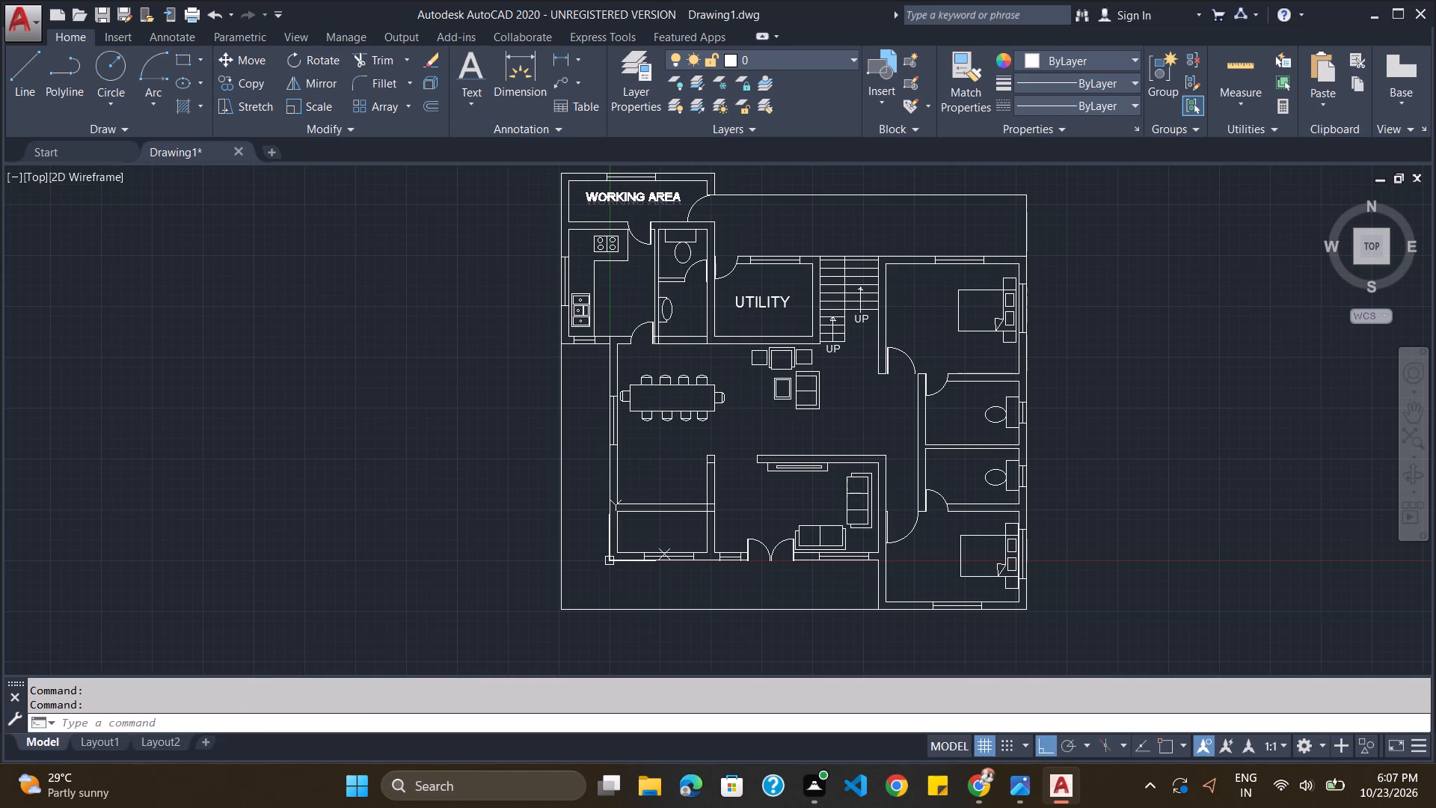
Shift the UTILITY label slightly up within the utility room.
left_click(774, 304)
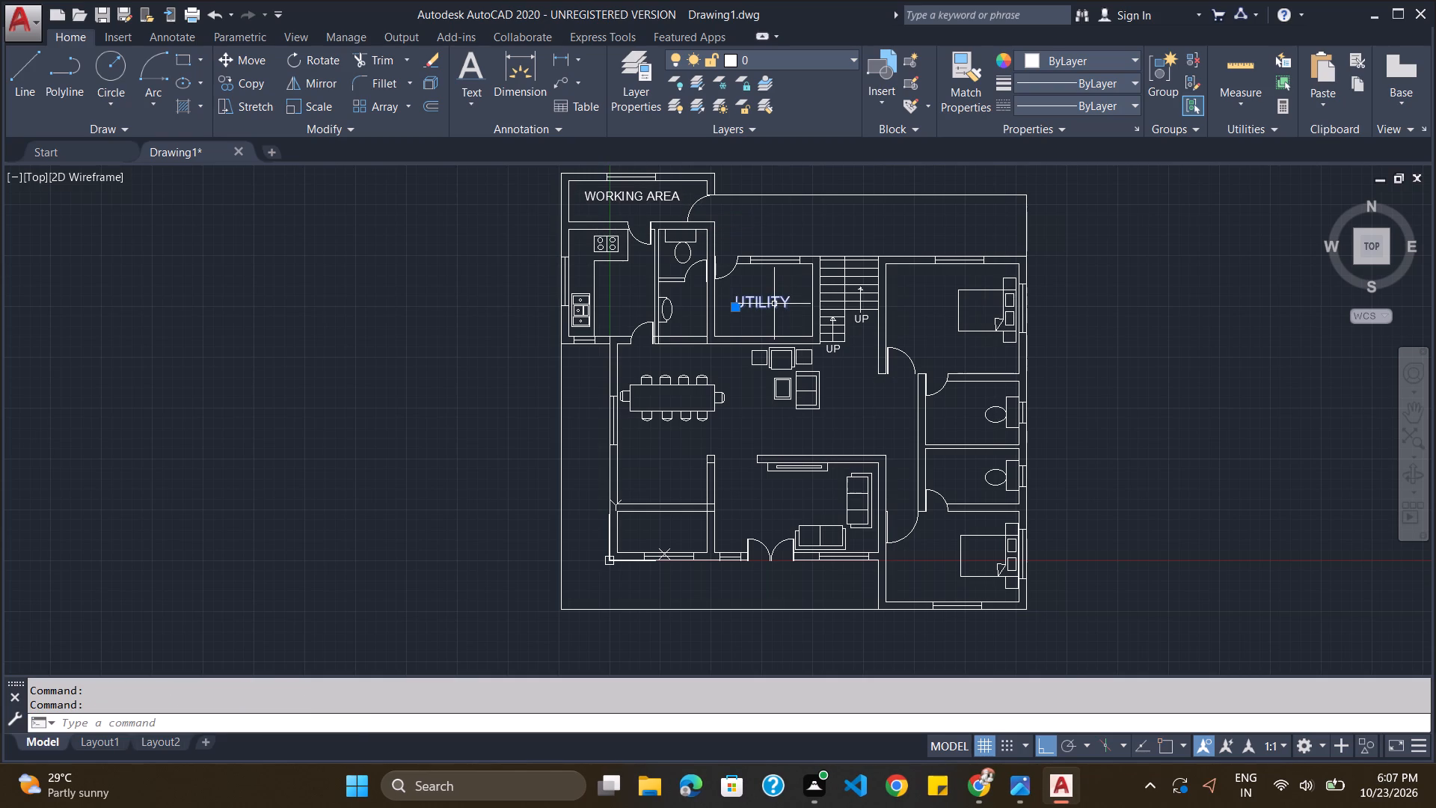
left_click_drag(768, 304, 772, 295)
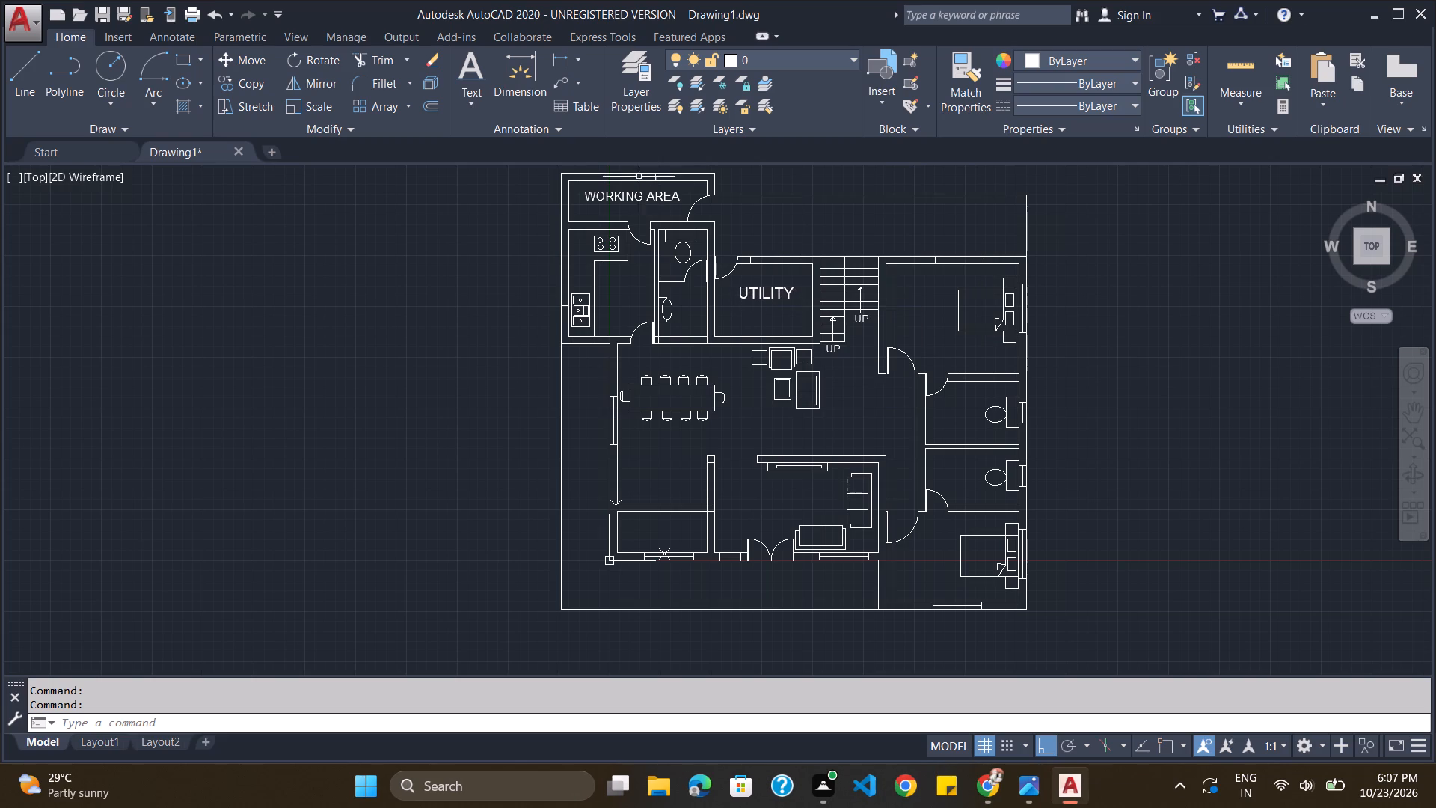
left_click(769, 298)
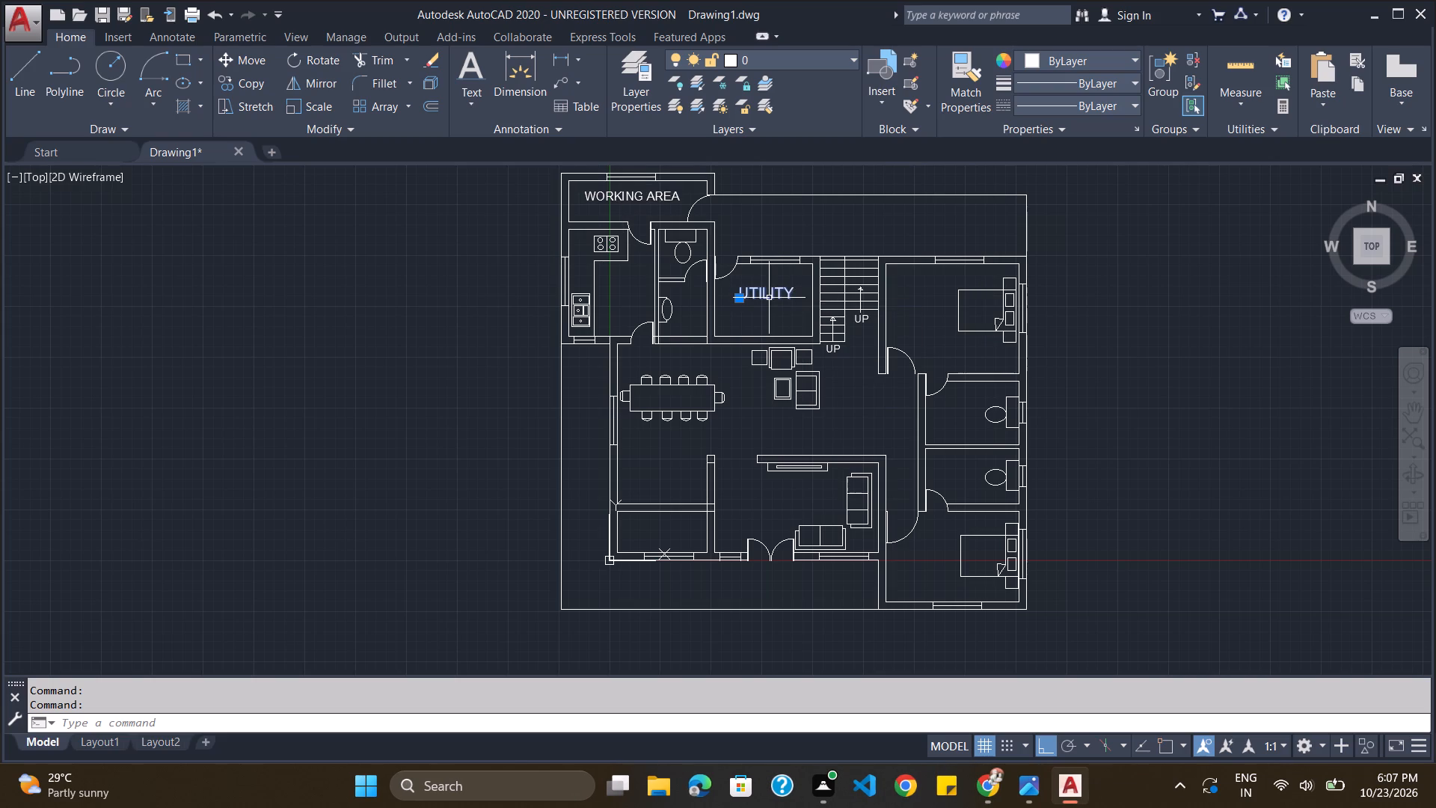
left_click(769, 298)
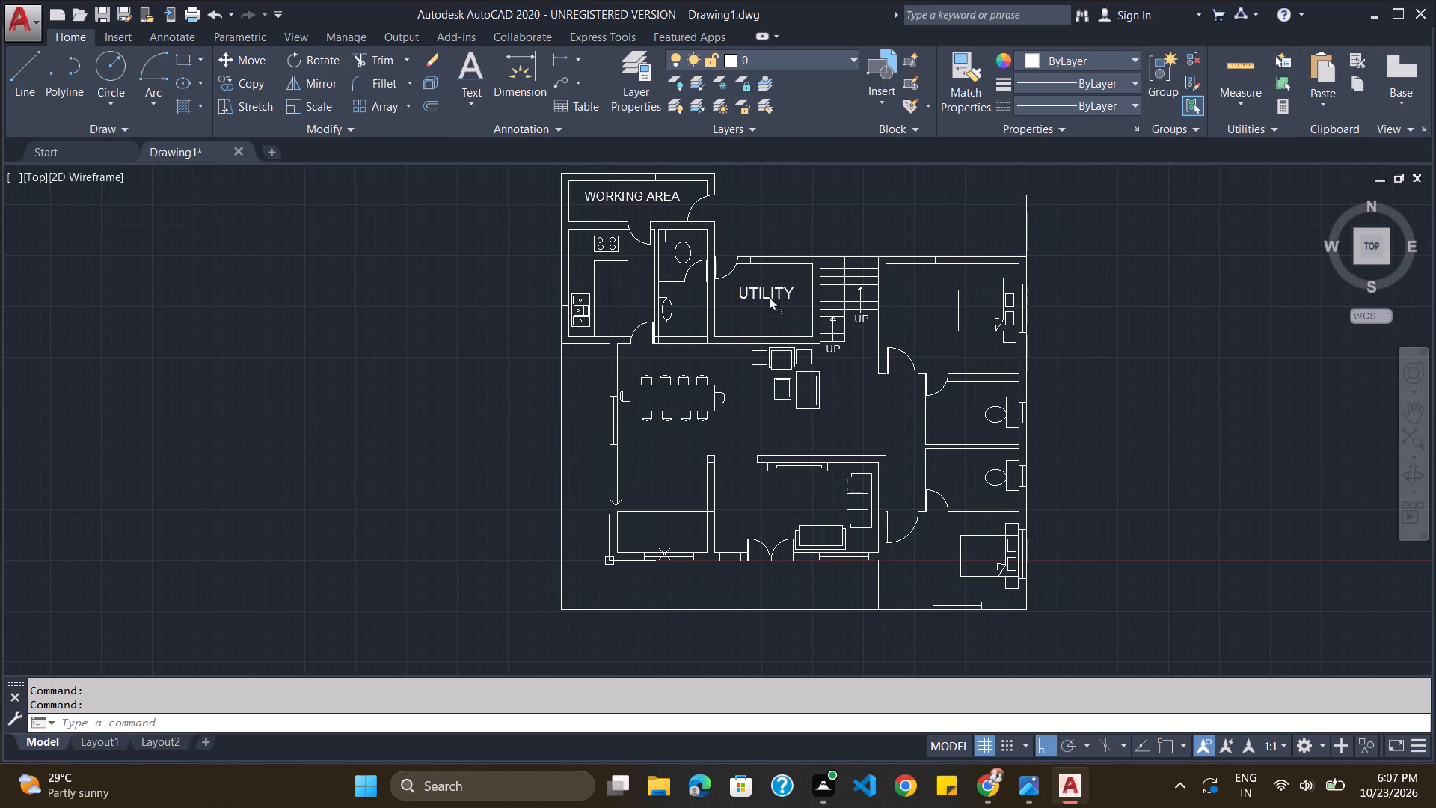
Copy the UTILITY label into the open strip above the stairs and upper bedroom, change the copy to VARANDHAH, and end text editing.
left_click(769, 301)
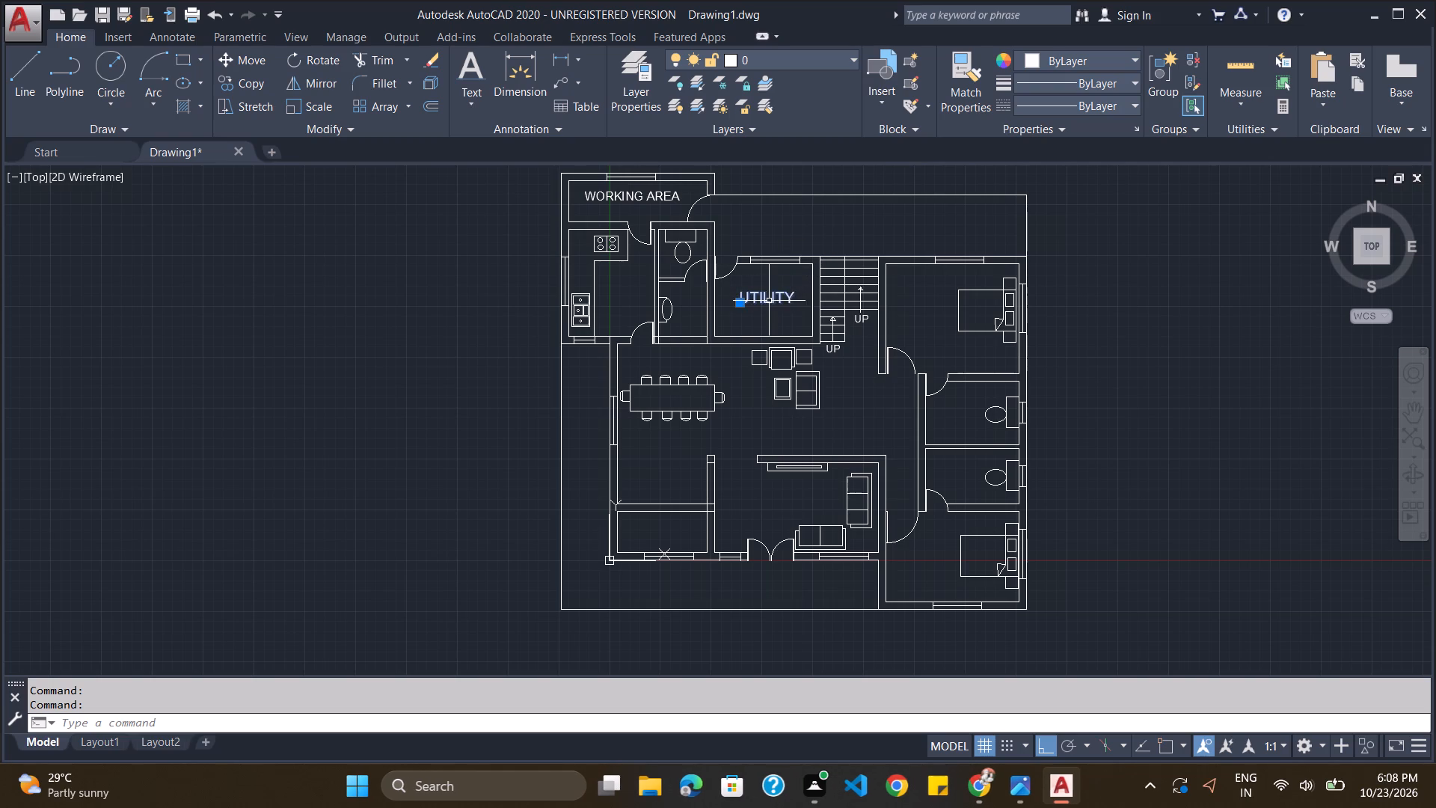
key("ctrl+c")
key("ctrl+v")
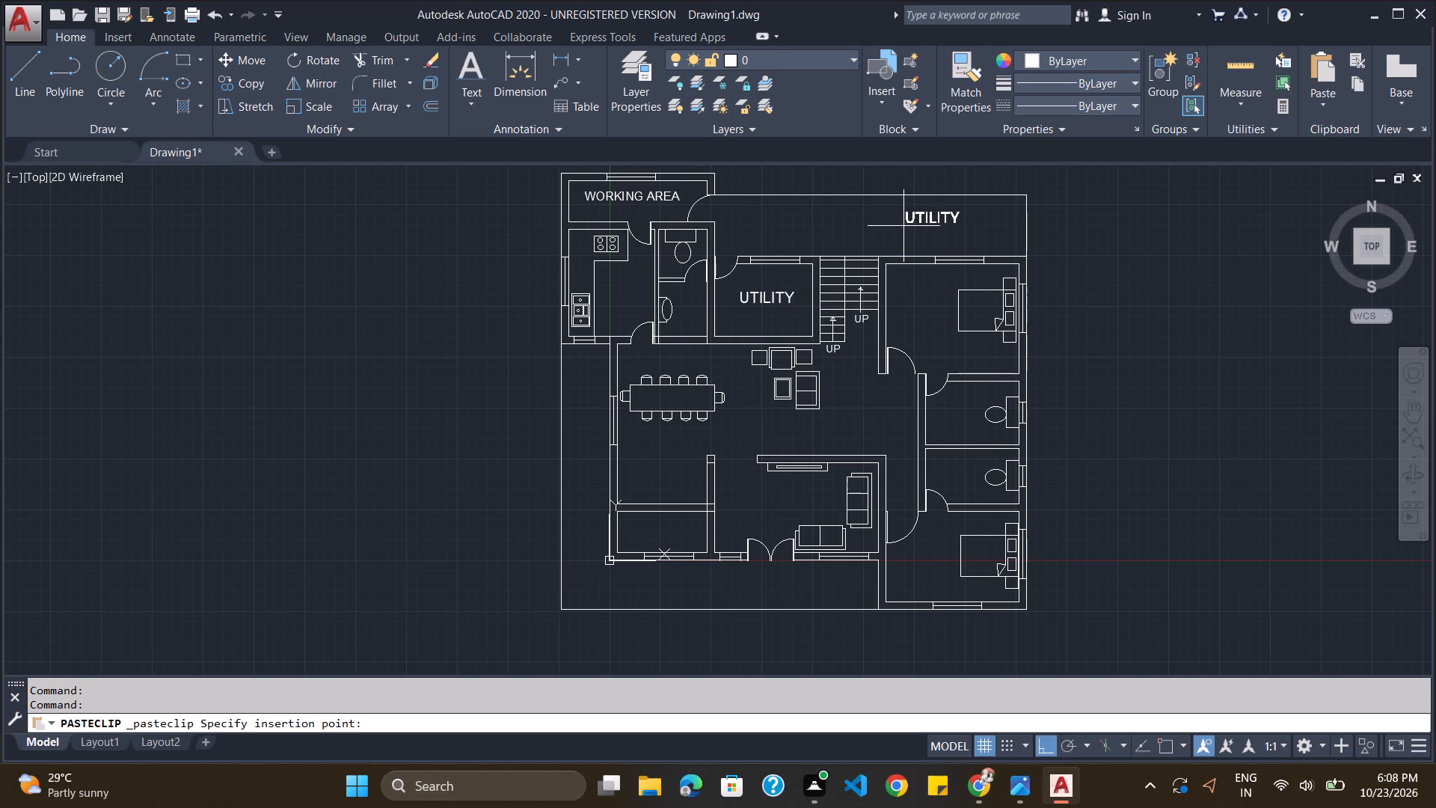
left_click(905, 227)
double_click(927, 223)
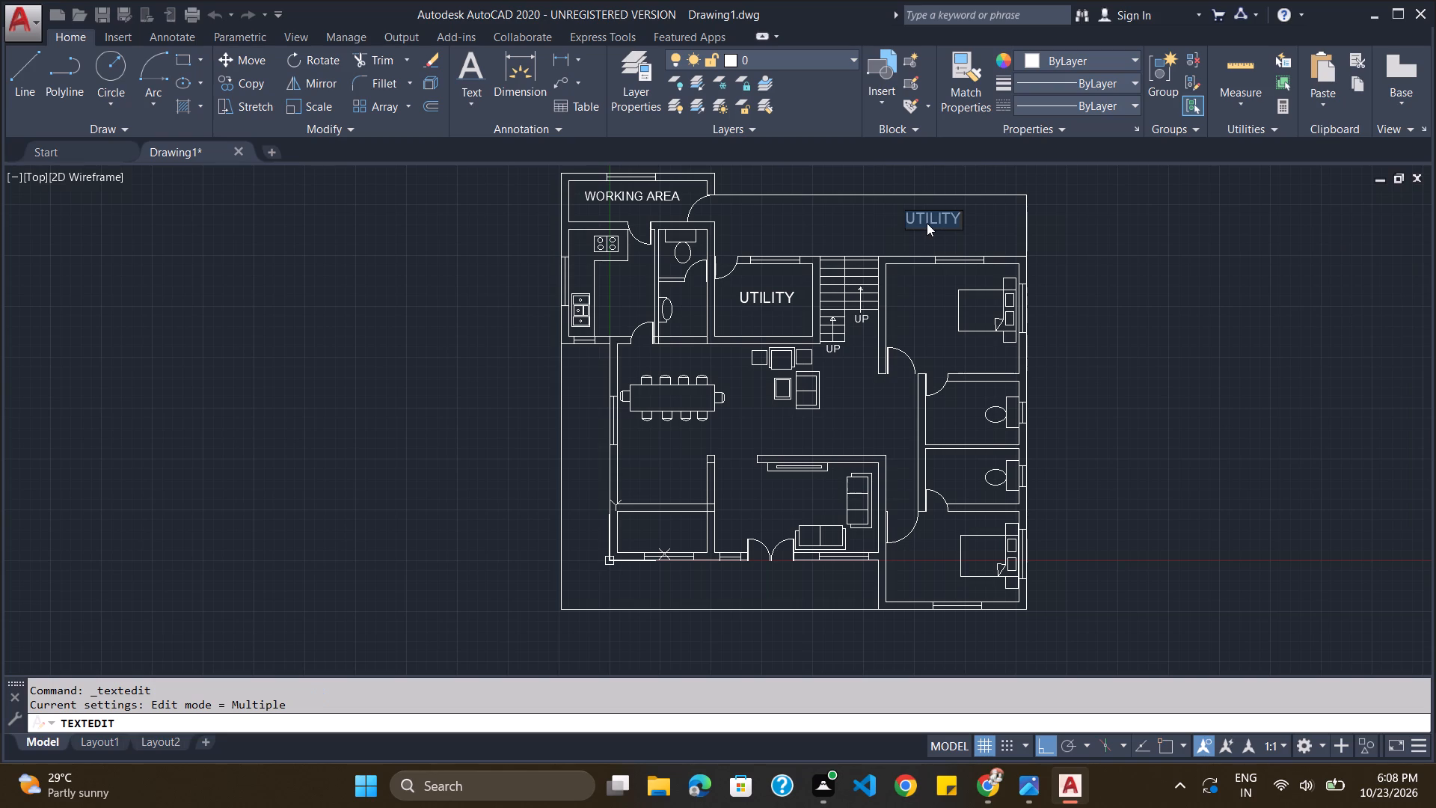
type("VARANDHA")
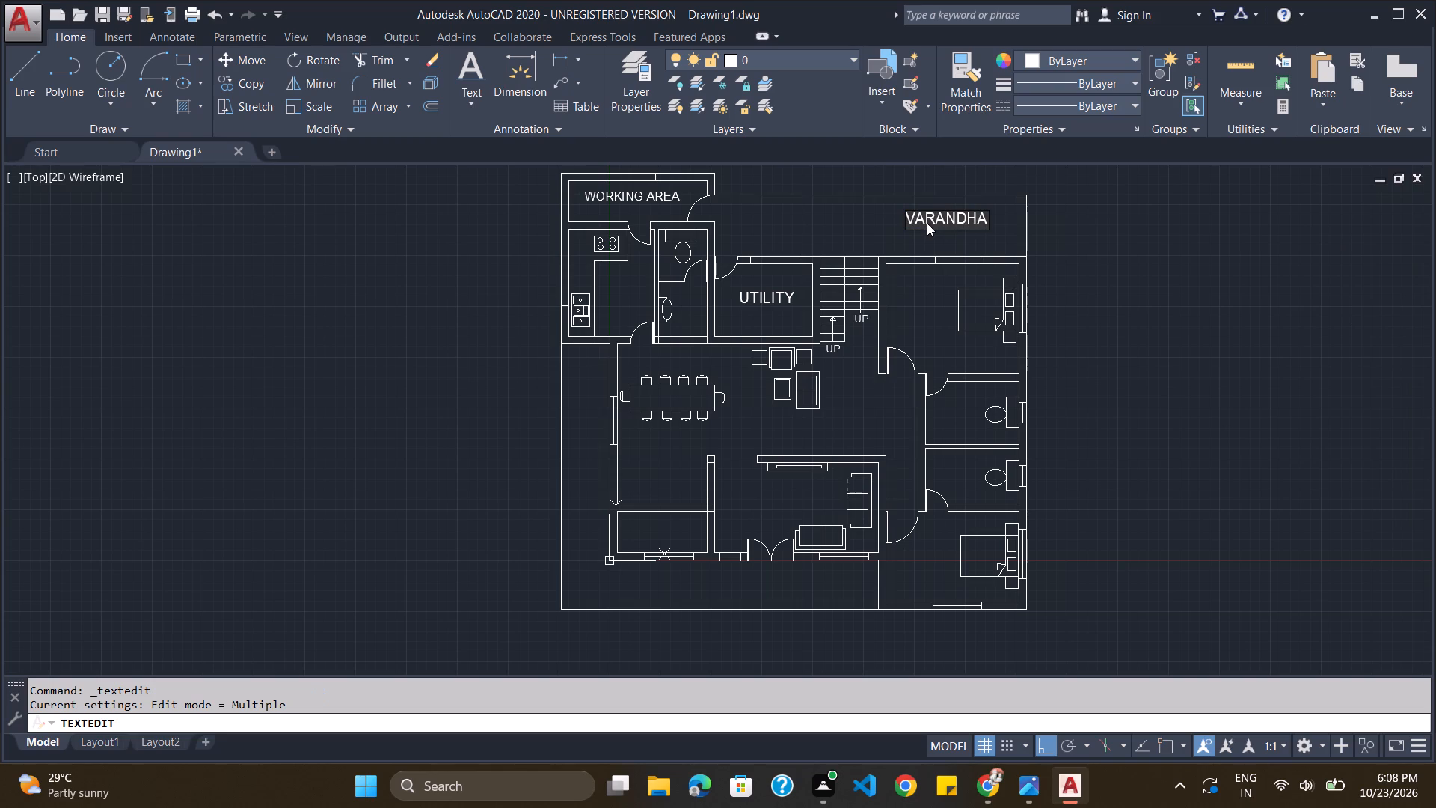
key("a")
key("BackSpace")
key("h")
key("Return")
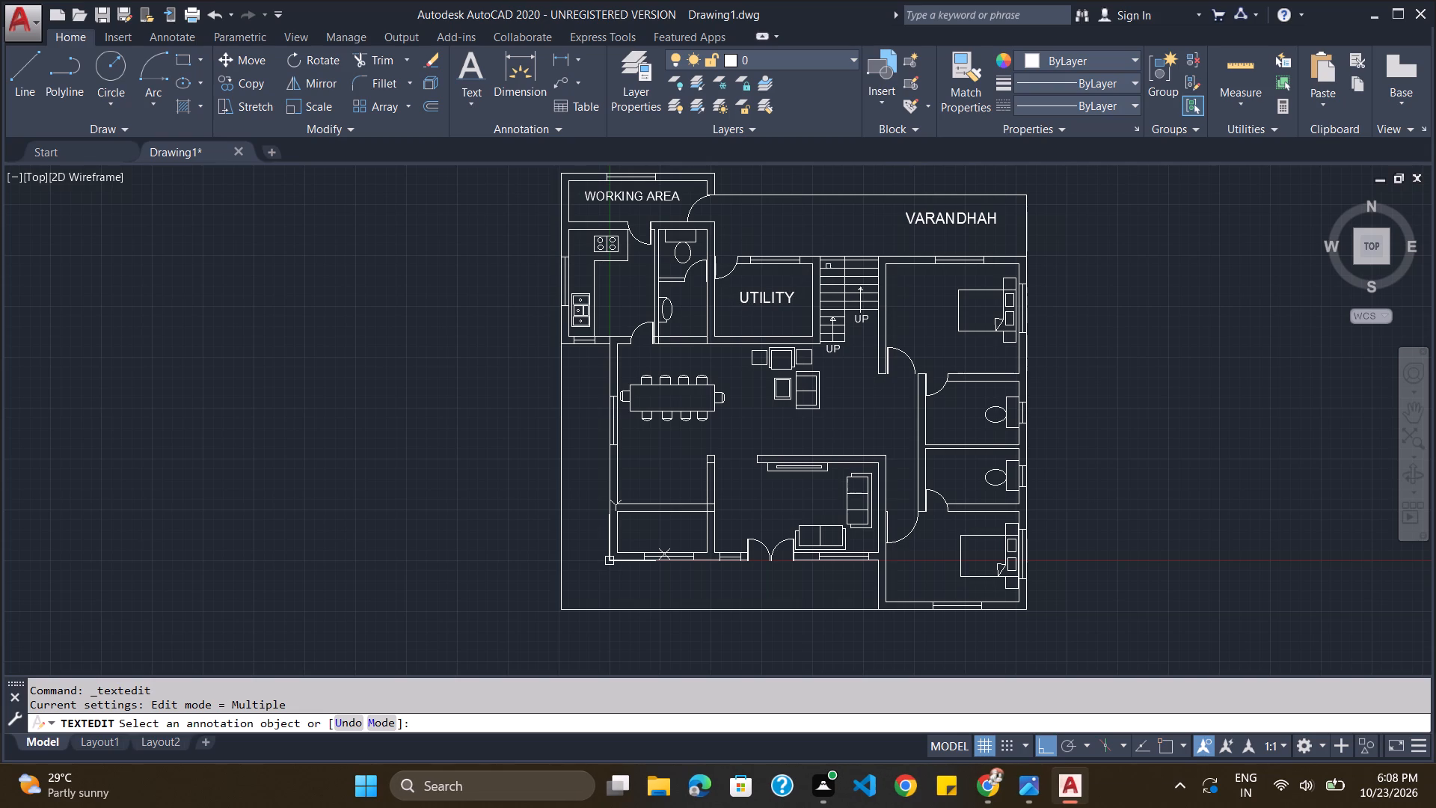
left_click(761, 301)
key("Escape")
key("Escape")
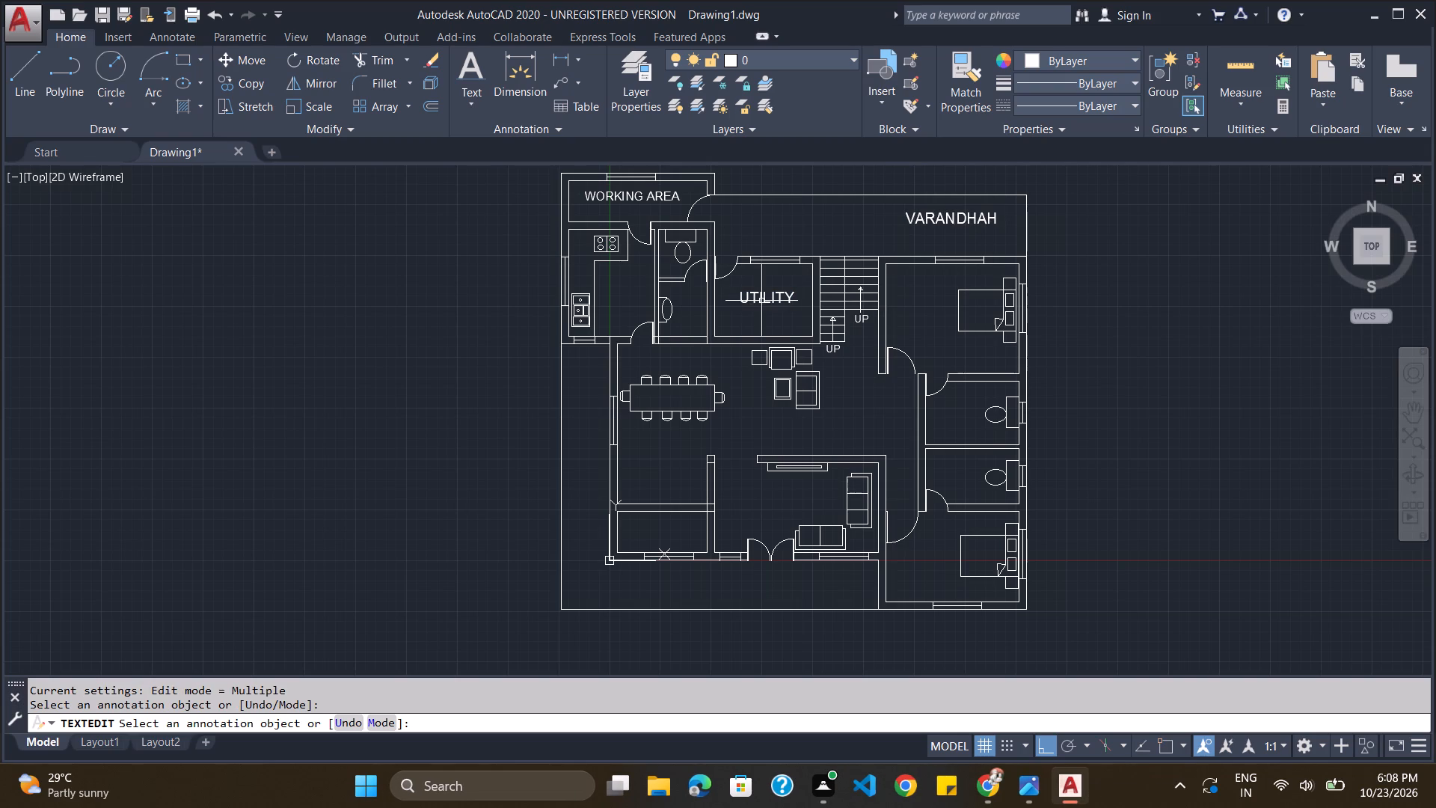
Copy the UTILITY label into the upper bedroom beside the bed, change the copy to BED ROOM, and end text editing.
left_click(761, 301)
key("ctrl+c")
key("ctrl+v")
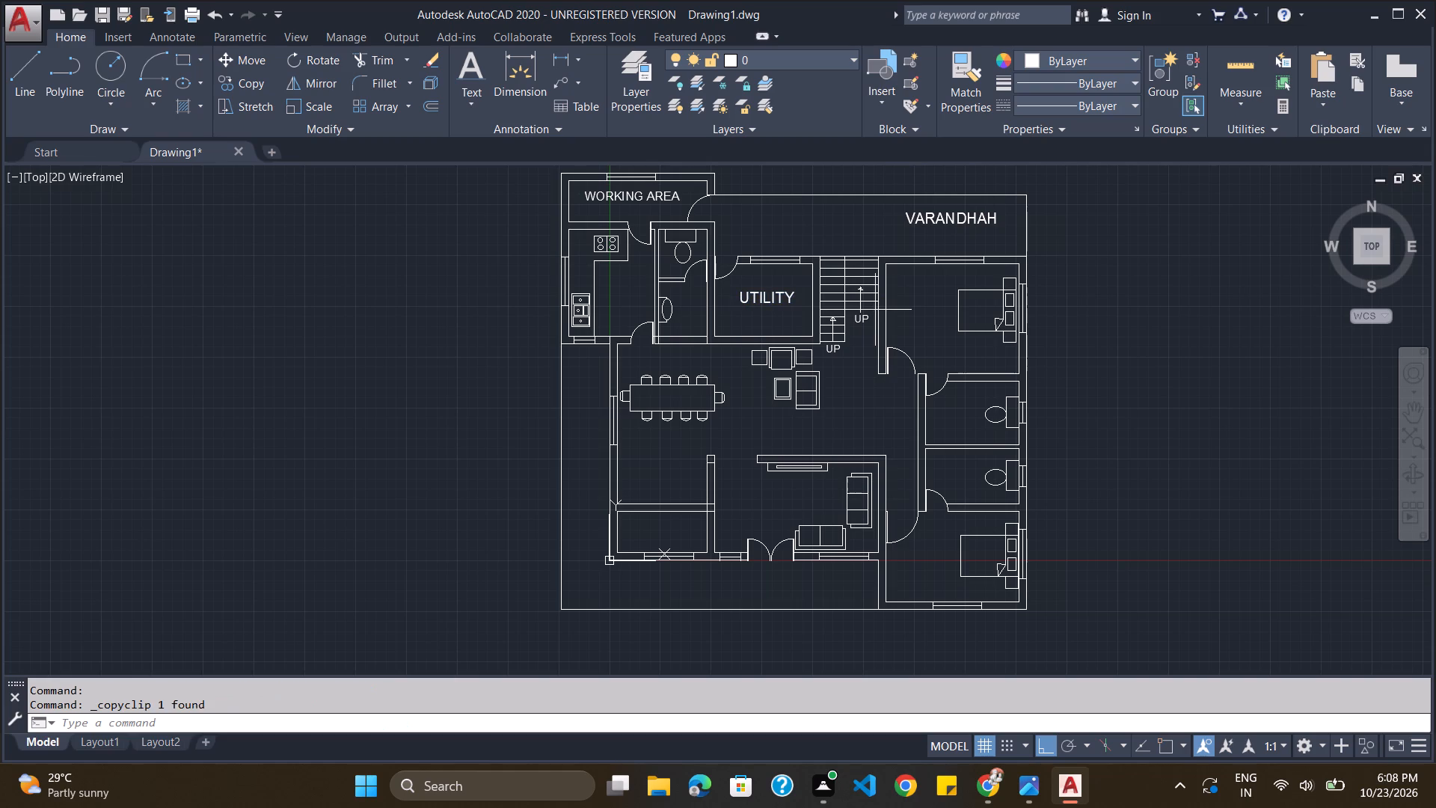
left_click(890, 310)
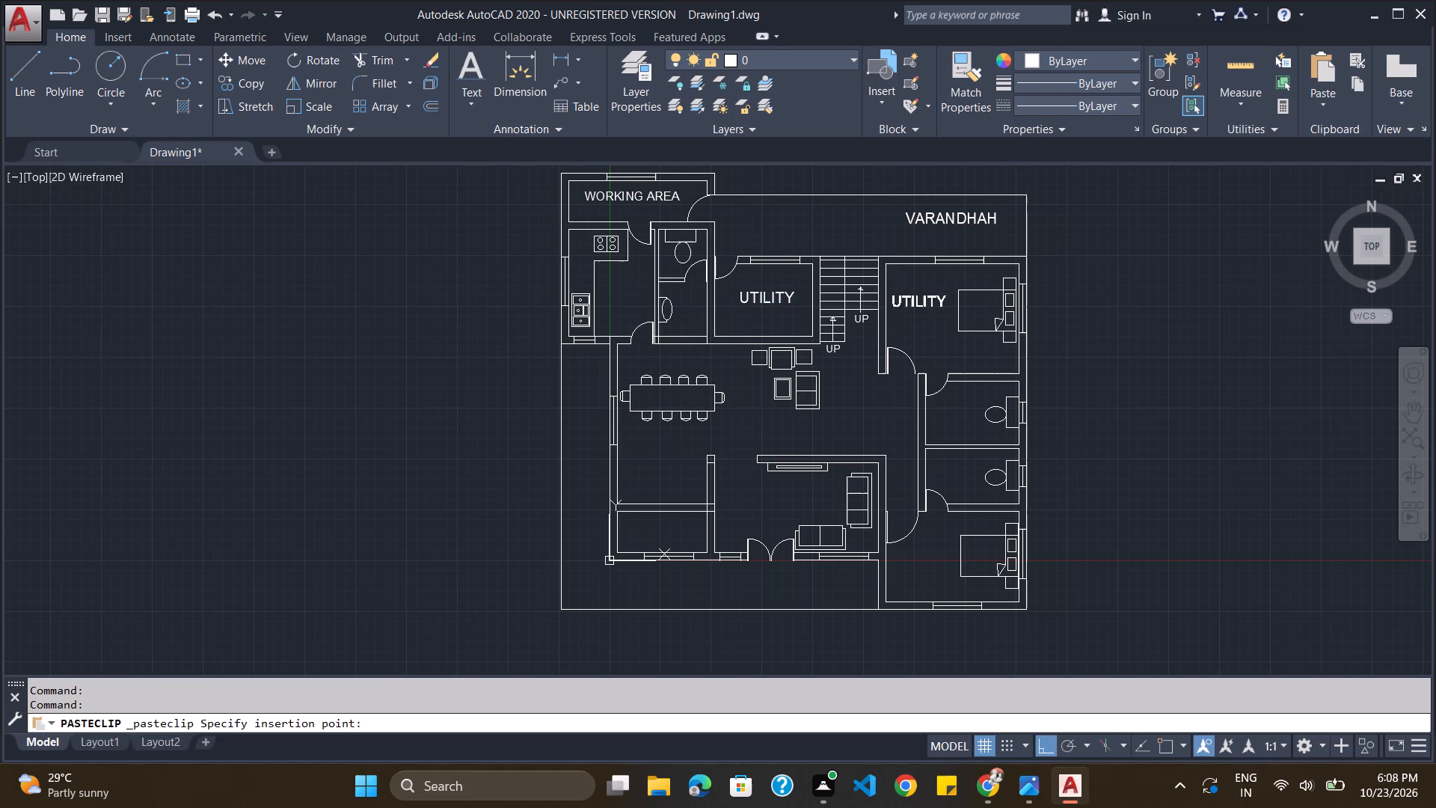
double_click(903, 306)
type("BED ROOM")
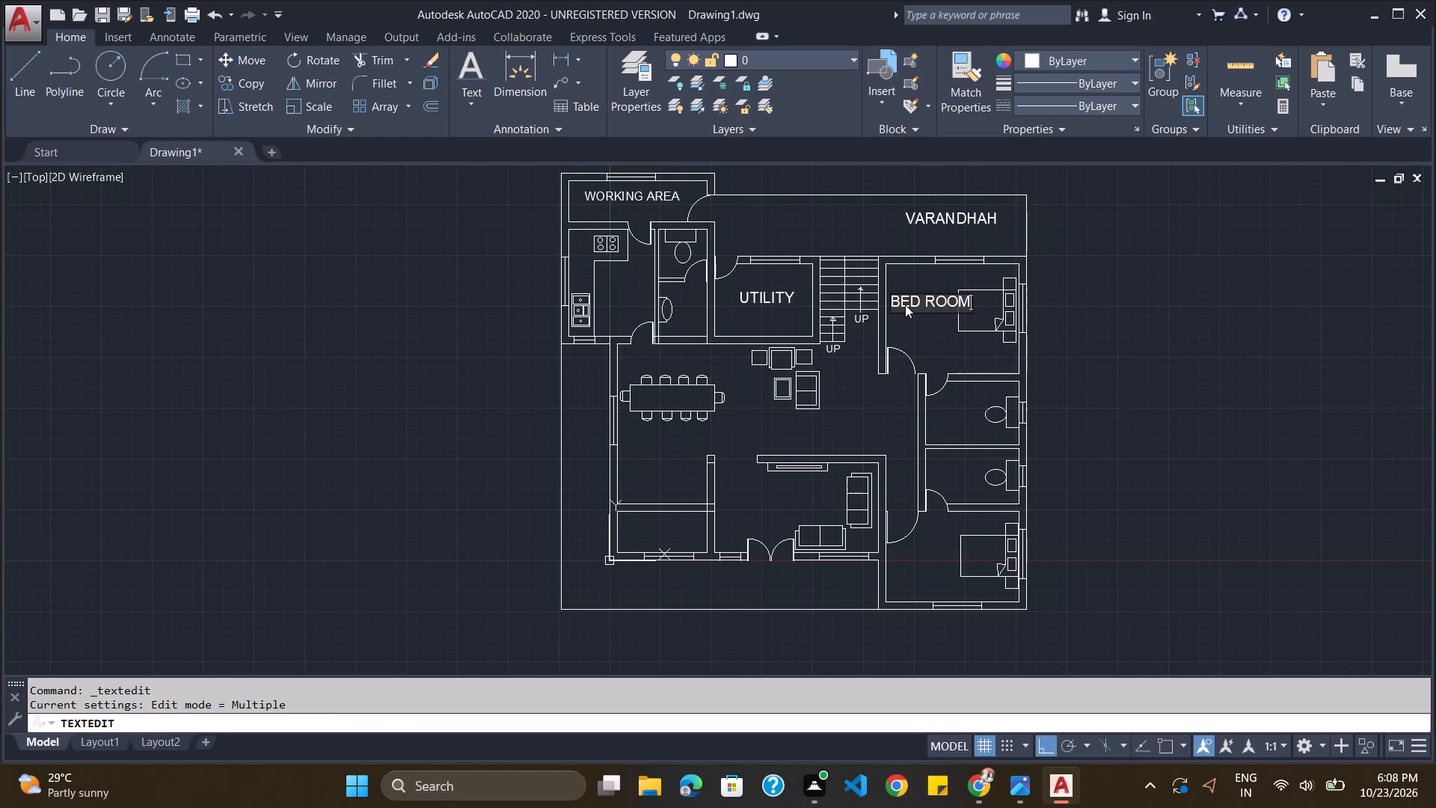
key("Return")
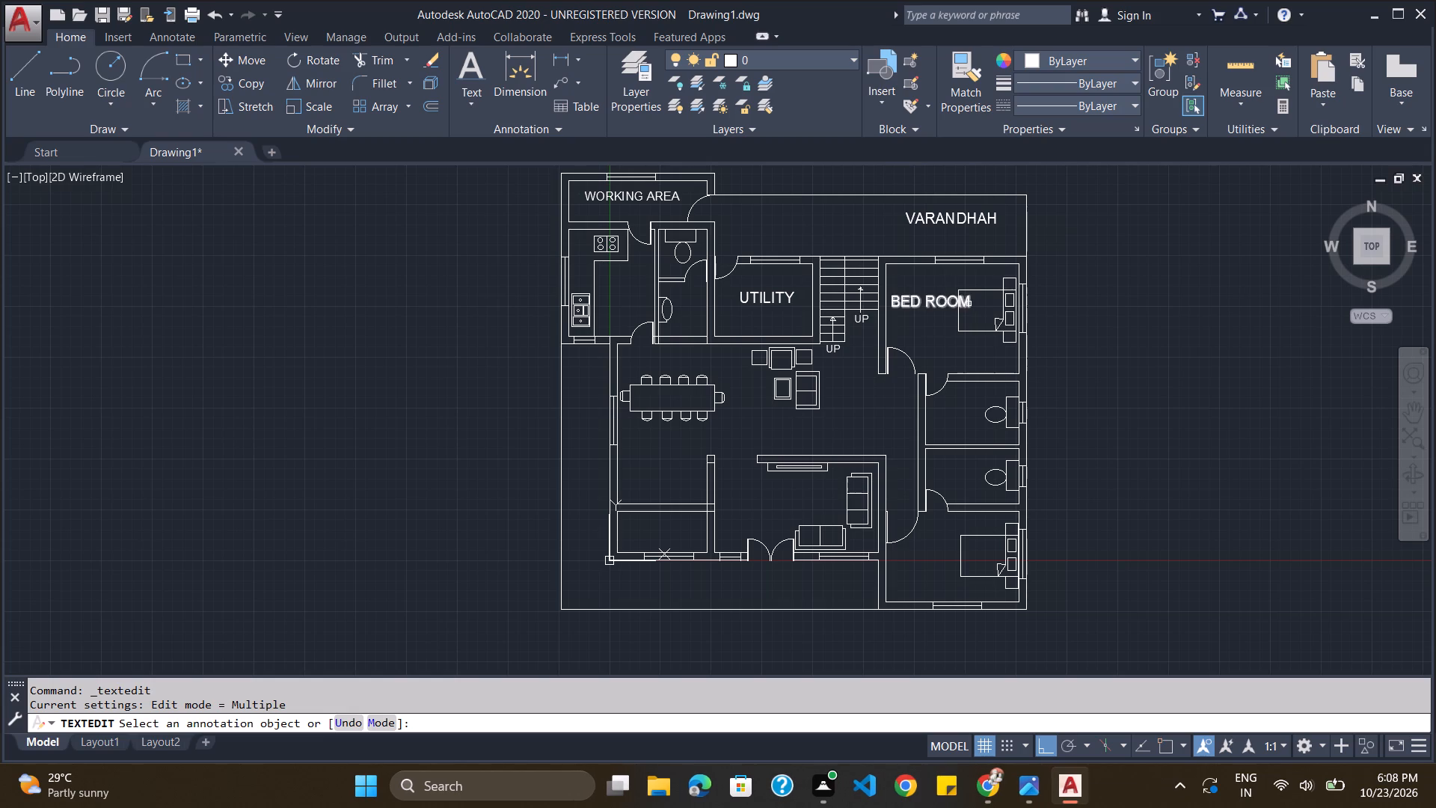
left_click(950, 304)
key("Escape")
key("Escape")
Scale the BED ROOM label down from its start point so it fits between the wall and the bed.
left_click(930, 303)
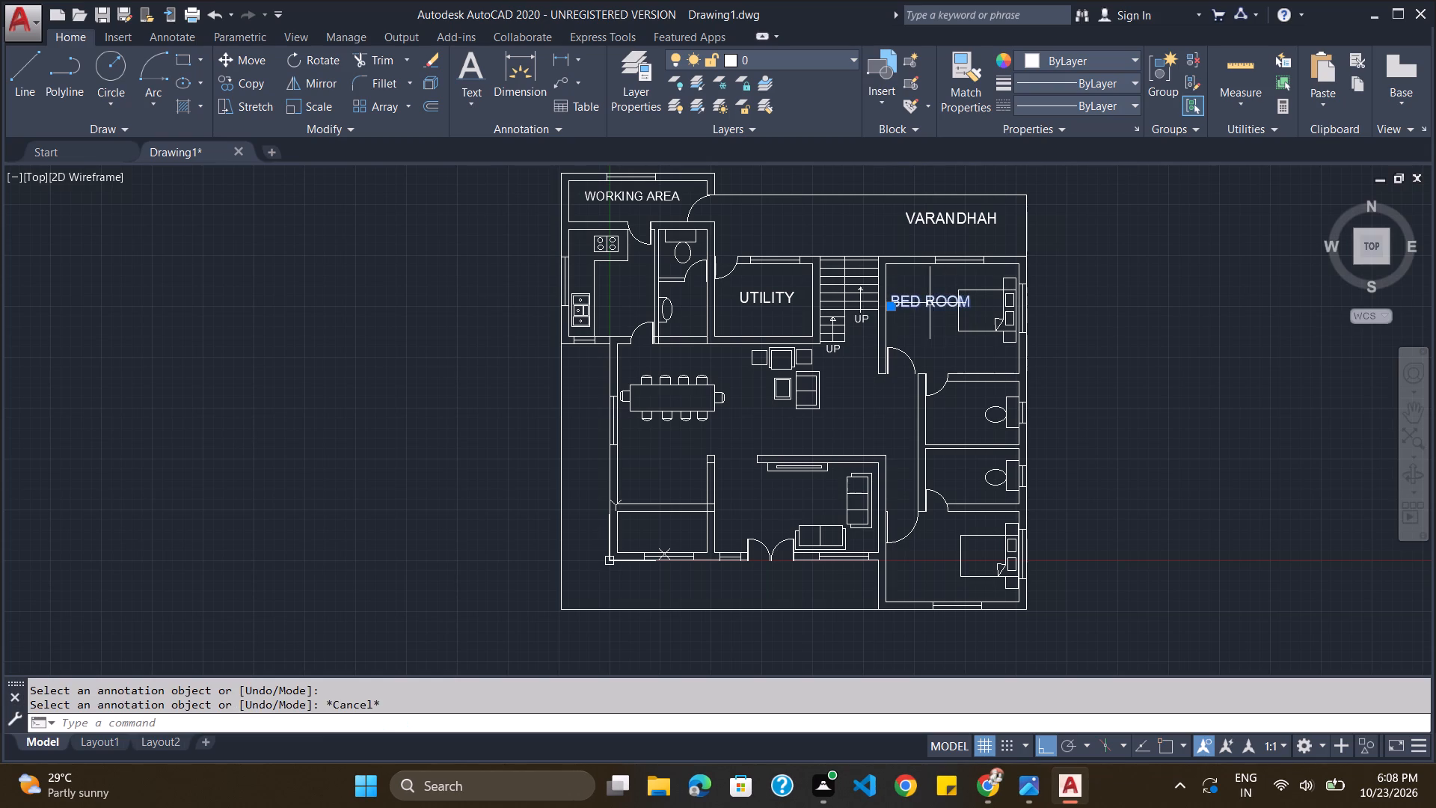
type("SC")
key("Return")
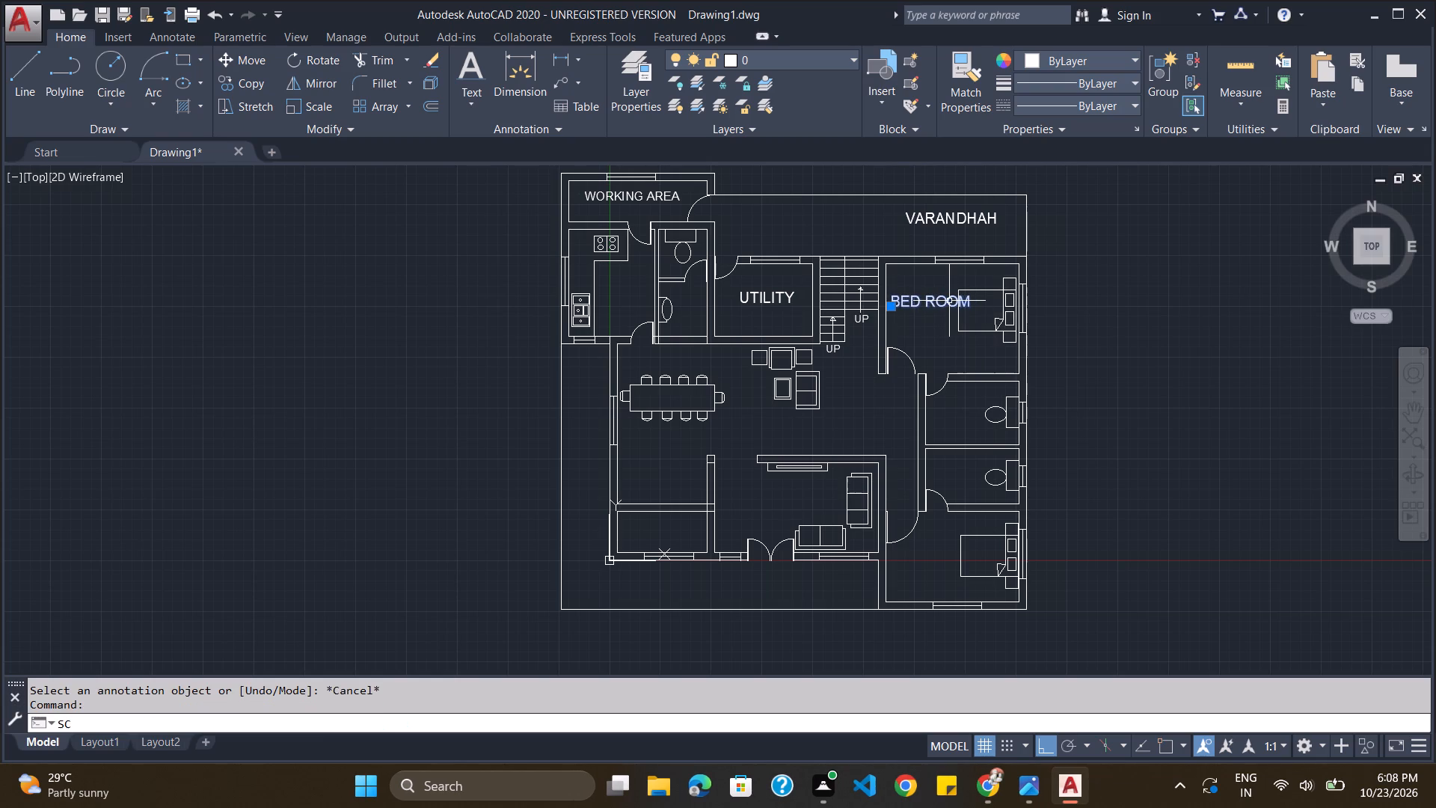
left_click(893, 306)
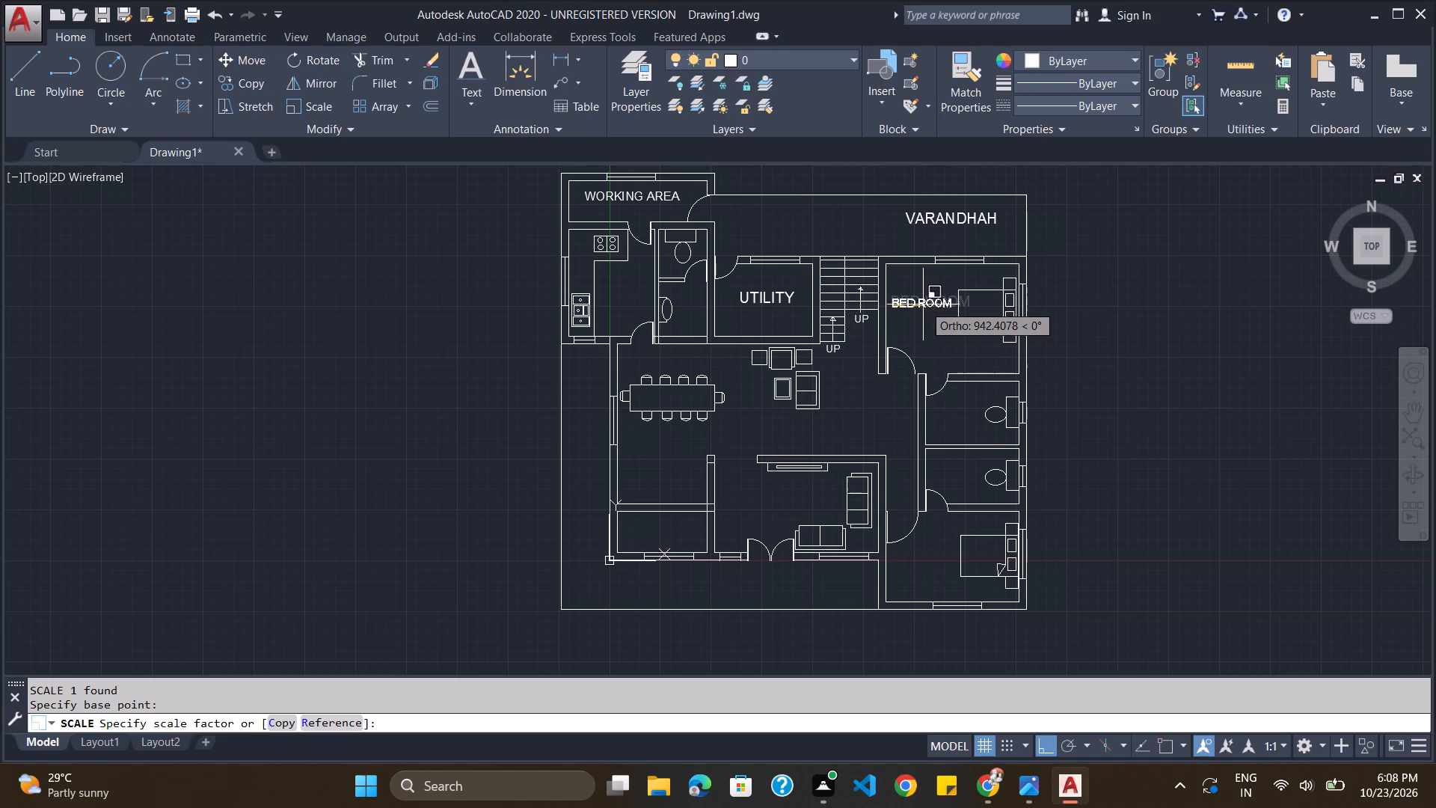
left_click(923, 304)
Copy the reduced BED ROOM label and paste it beside the bed in the lower bedroom.
left_click(923, 304)
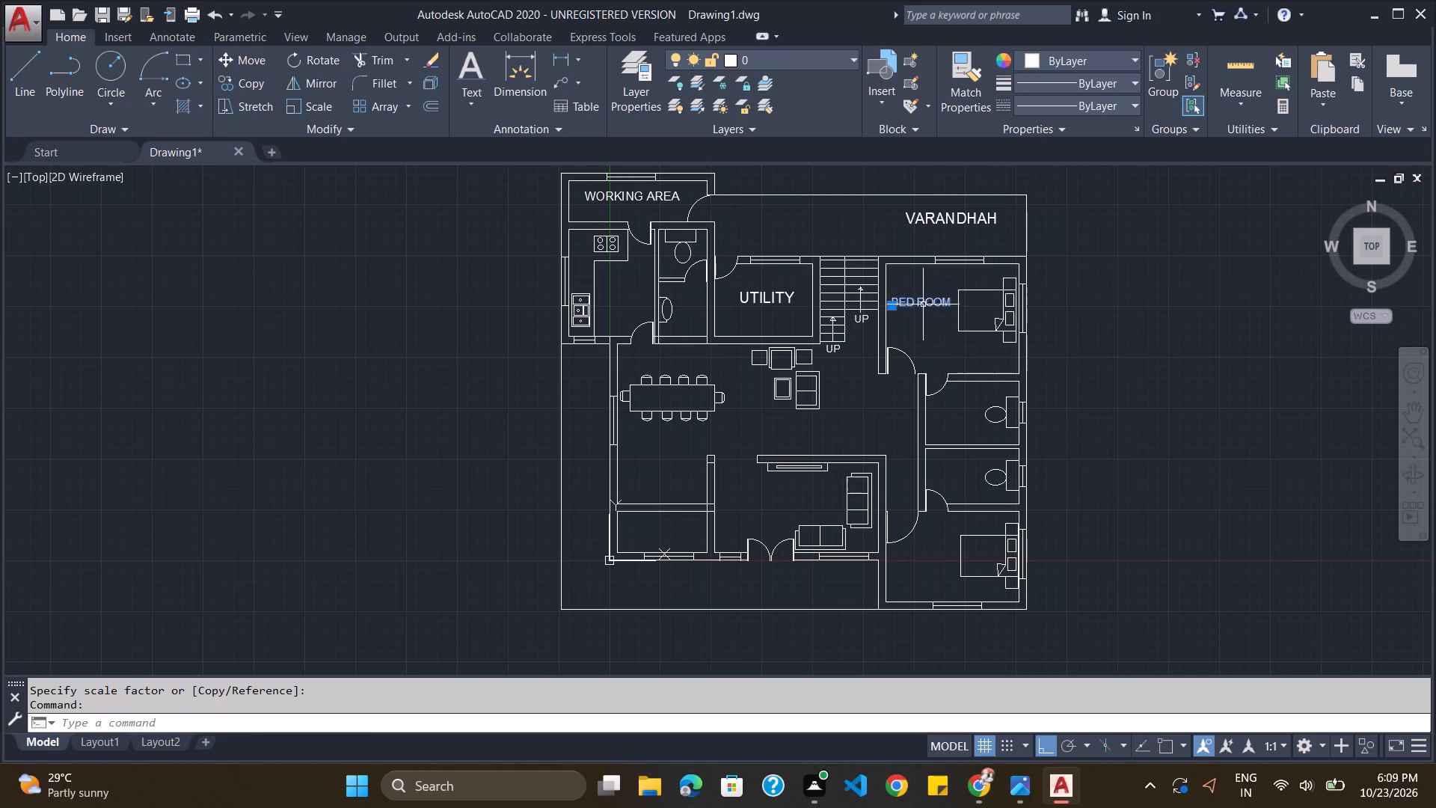
key("ctrl+v")
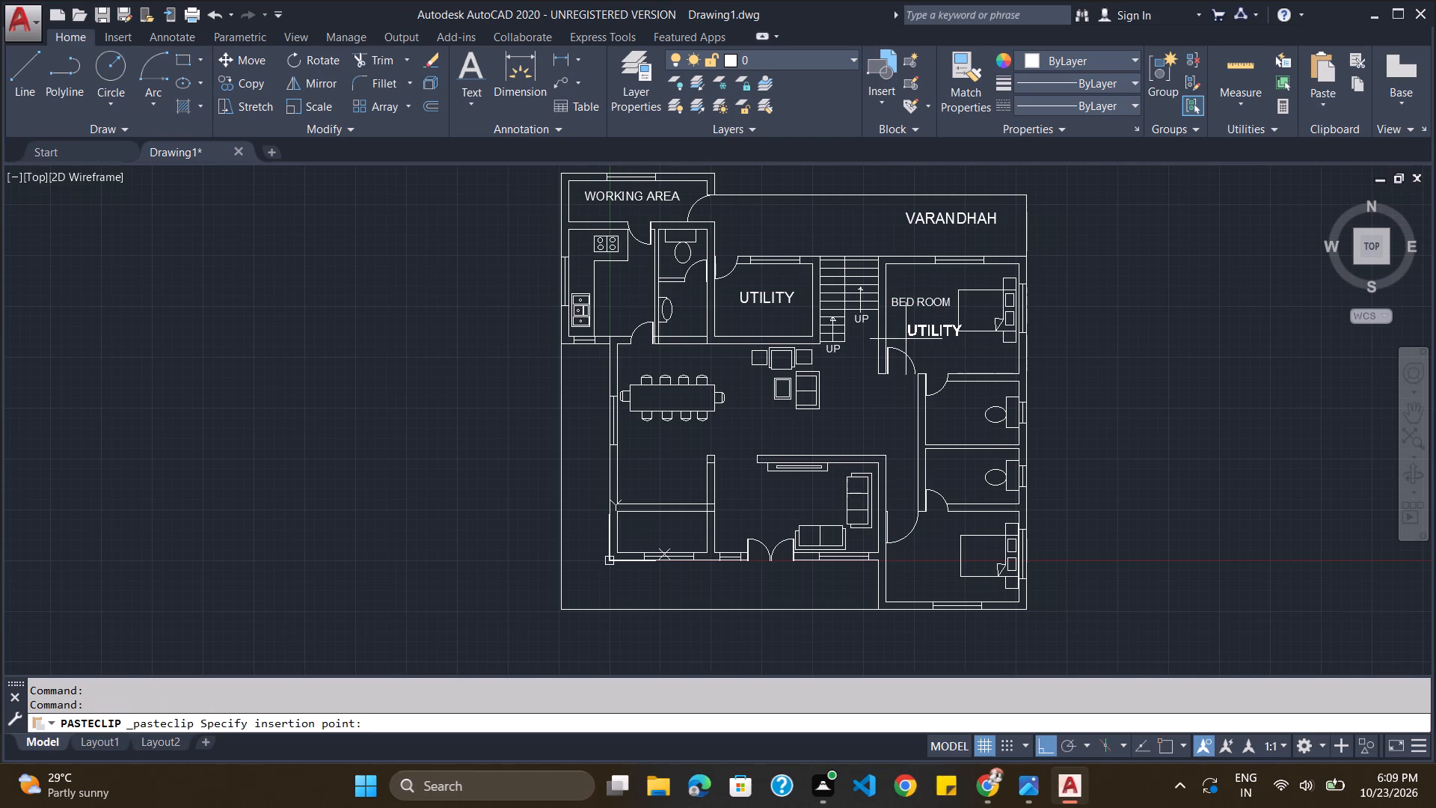
key("Escape")
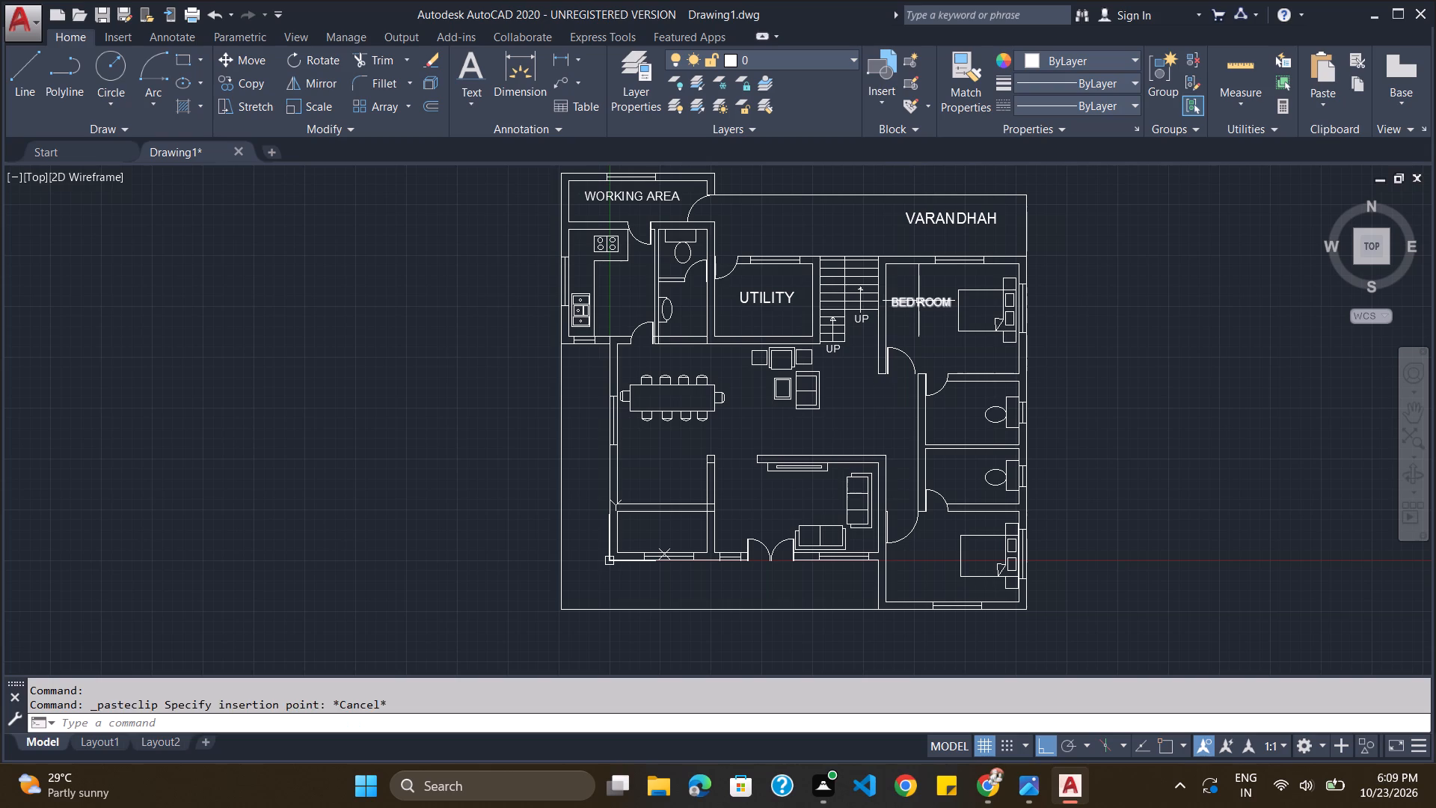
left_click(918, 301)
key("ctrl+c")
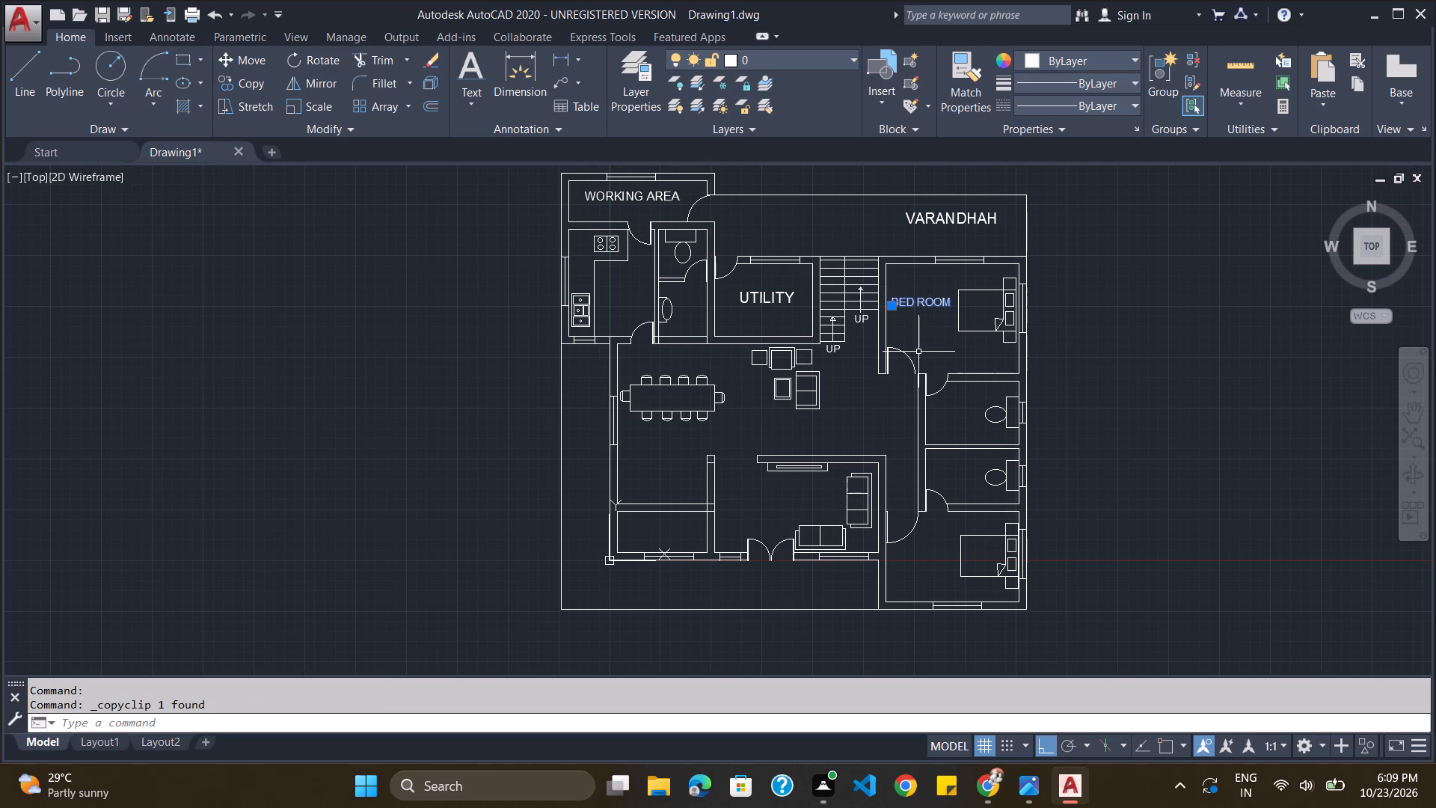
key("ctrl+v")
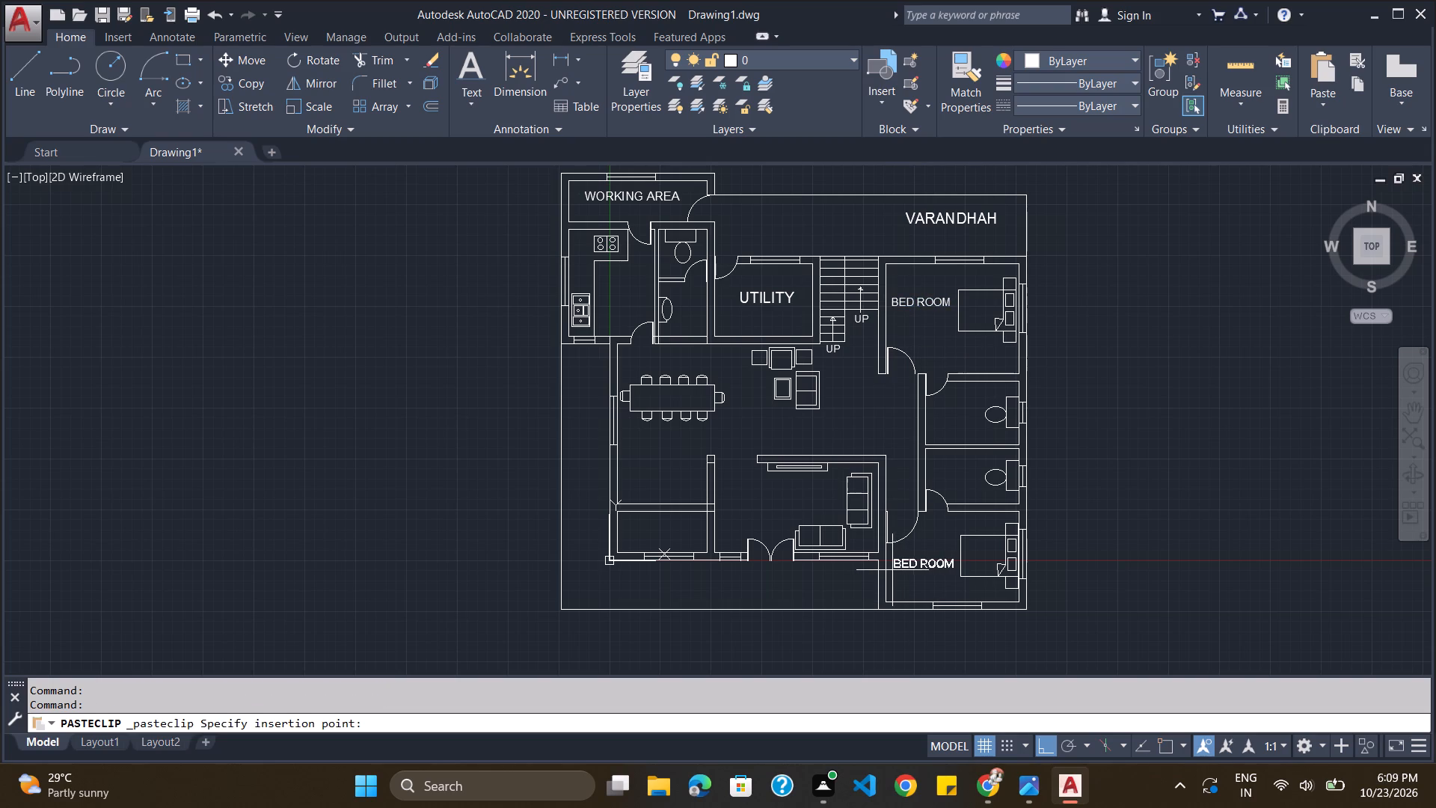
left_click(892, 570)
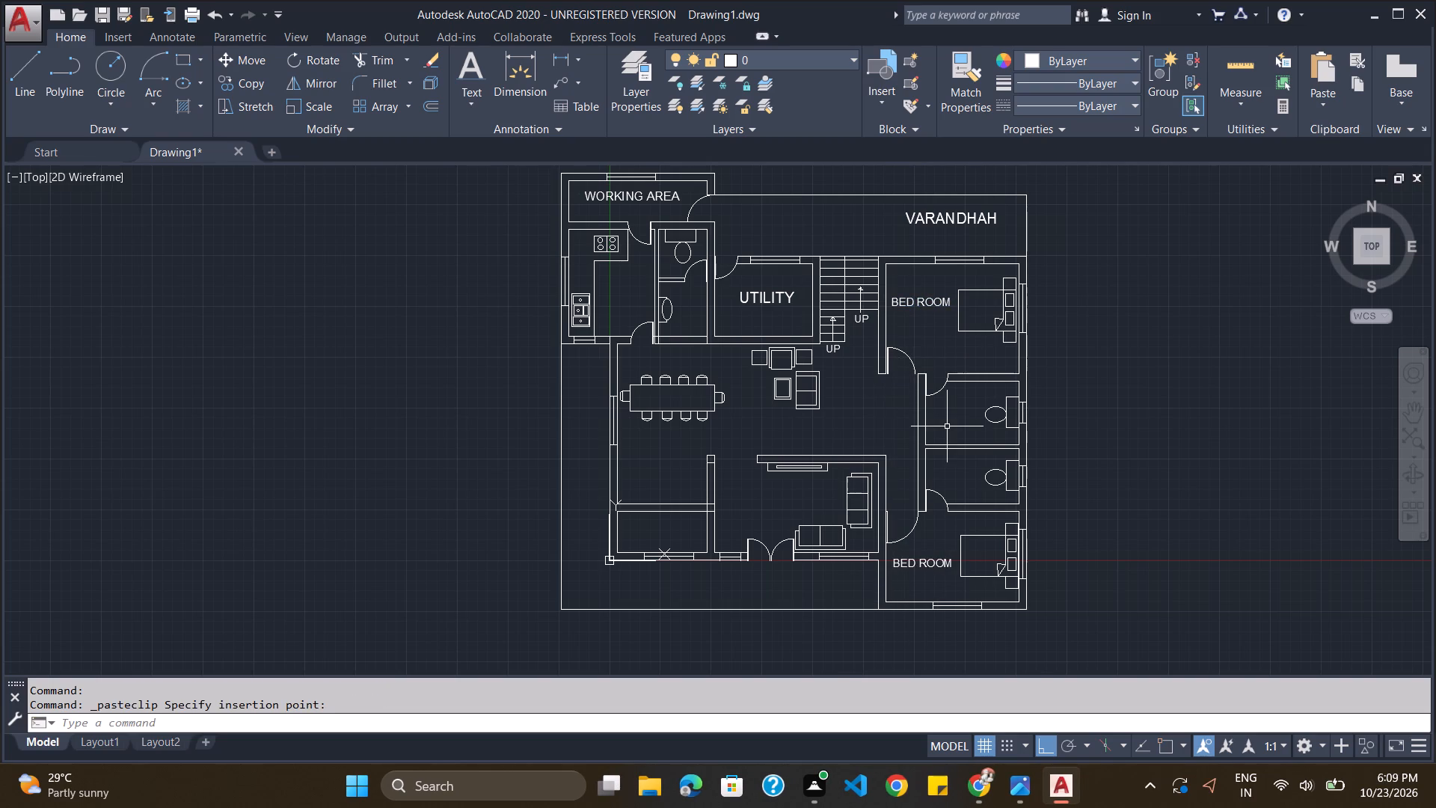
Paste a BED ROOM label copy into the upper of the two bathrooms between the bedrooms and change its text to W/C.
scroll(945, 424, "up", 1)
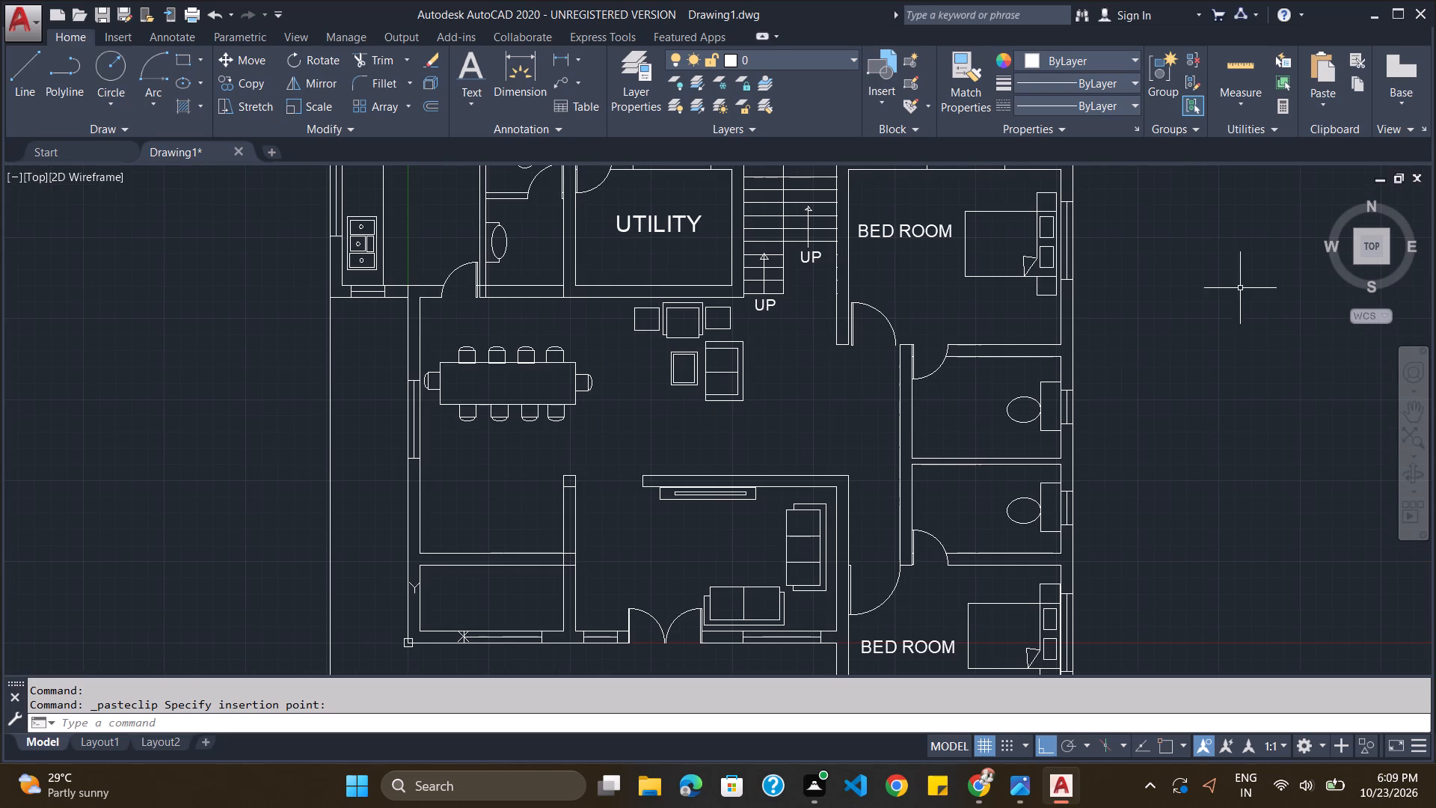
key("ctrl+v")
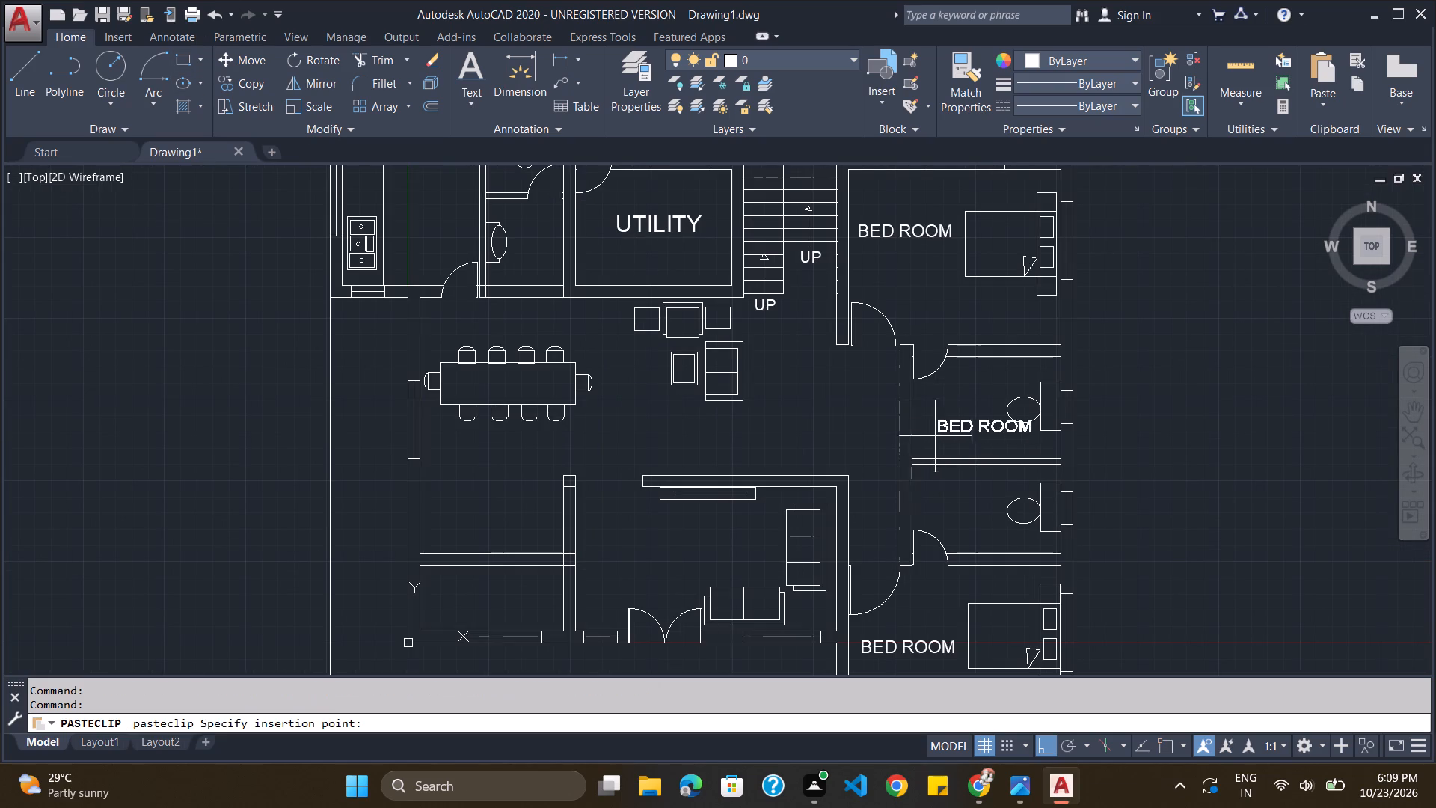
left_click(909, 421)
double_click(956, 413)
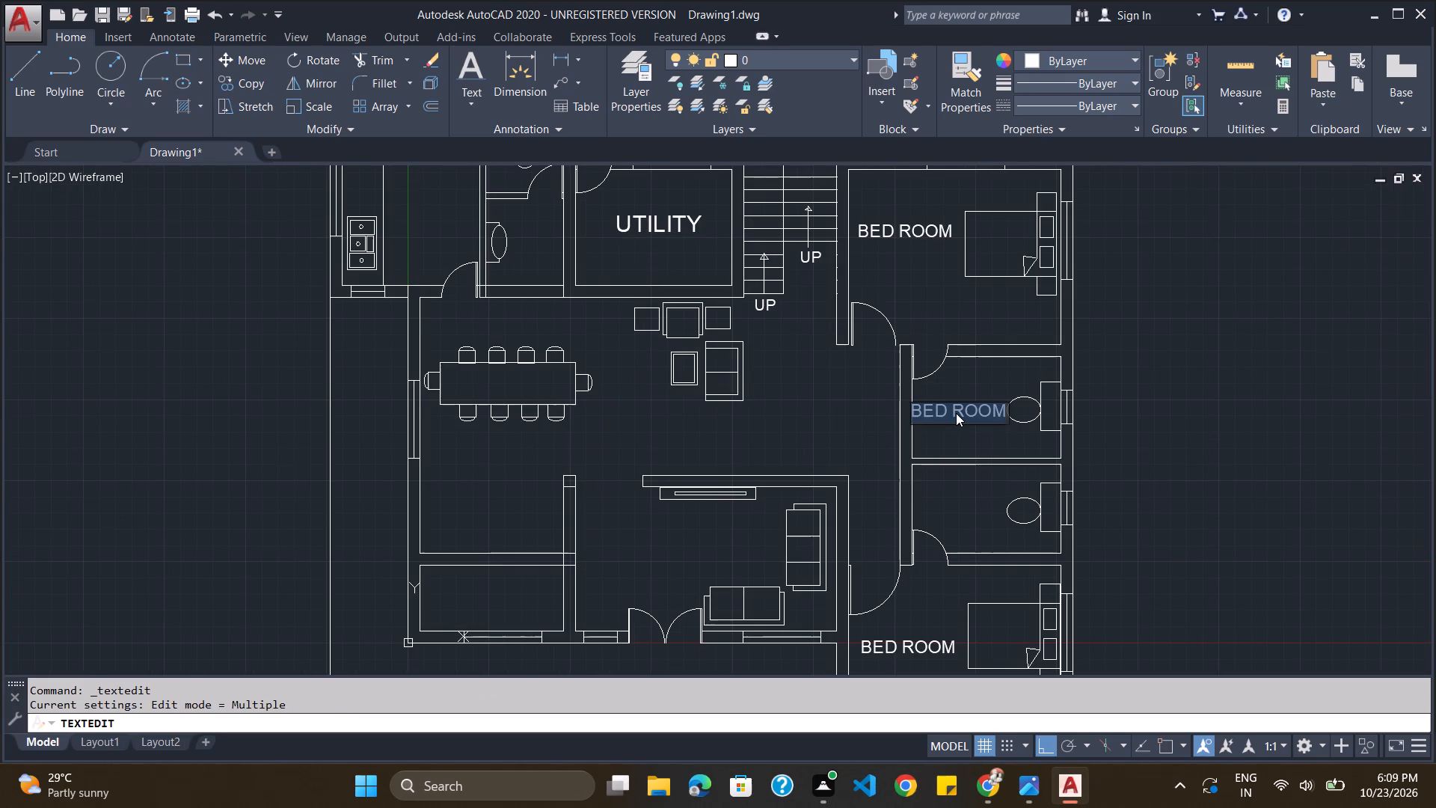
key("w")
key("slash")
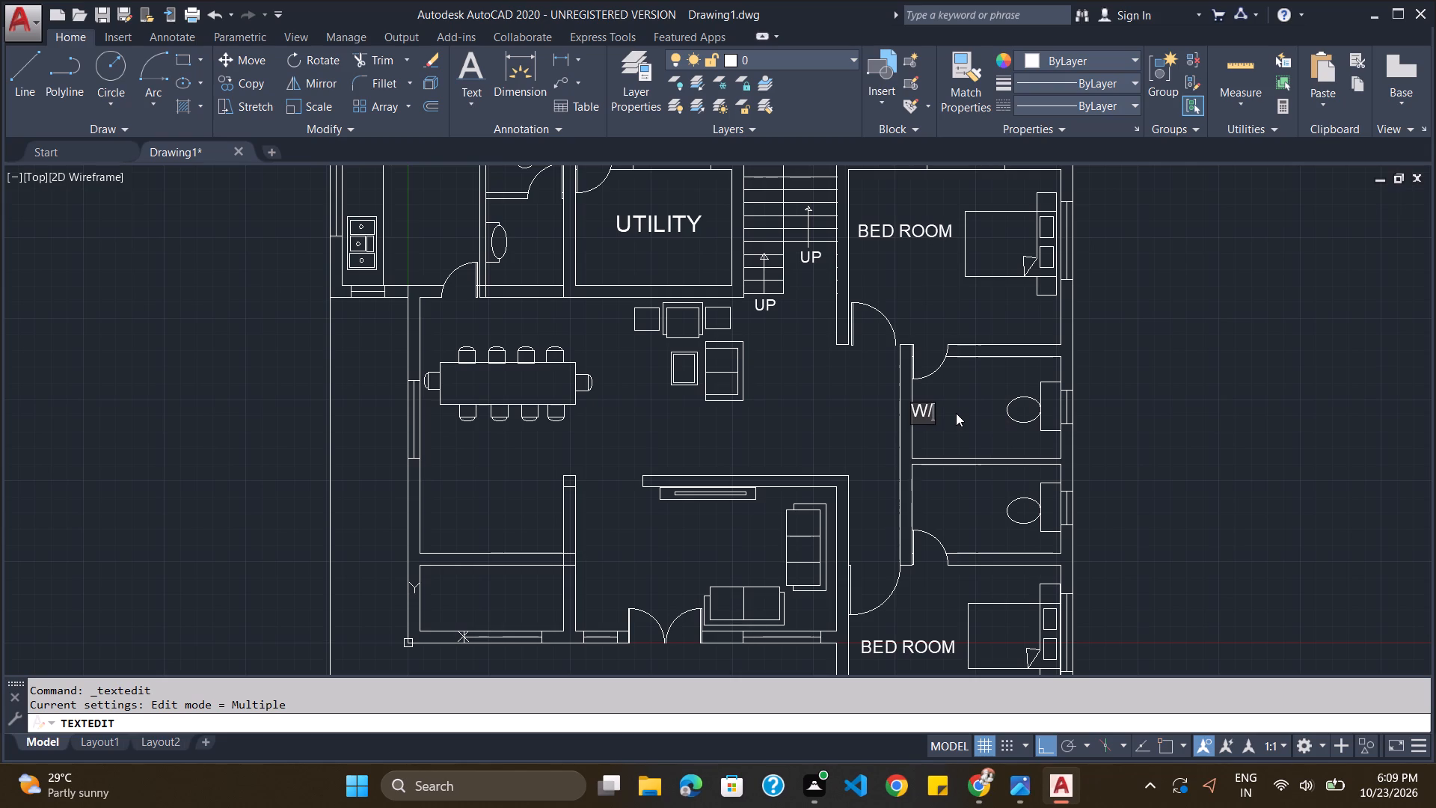
key("c")
key("Return")
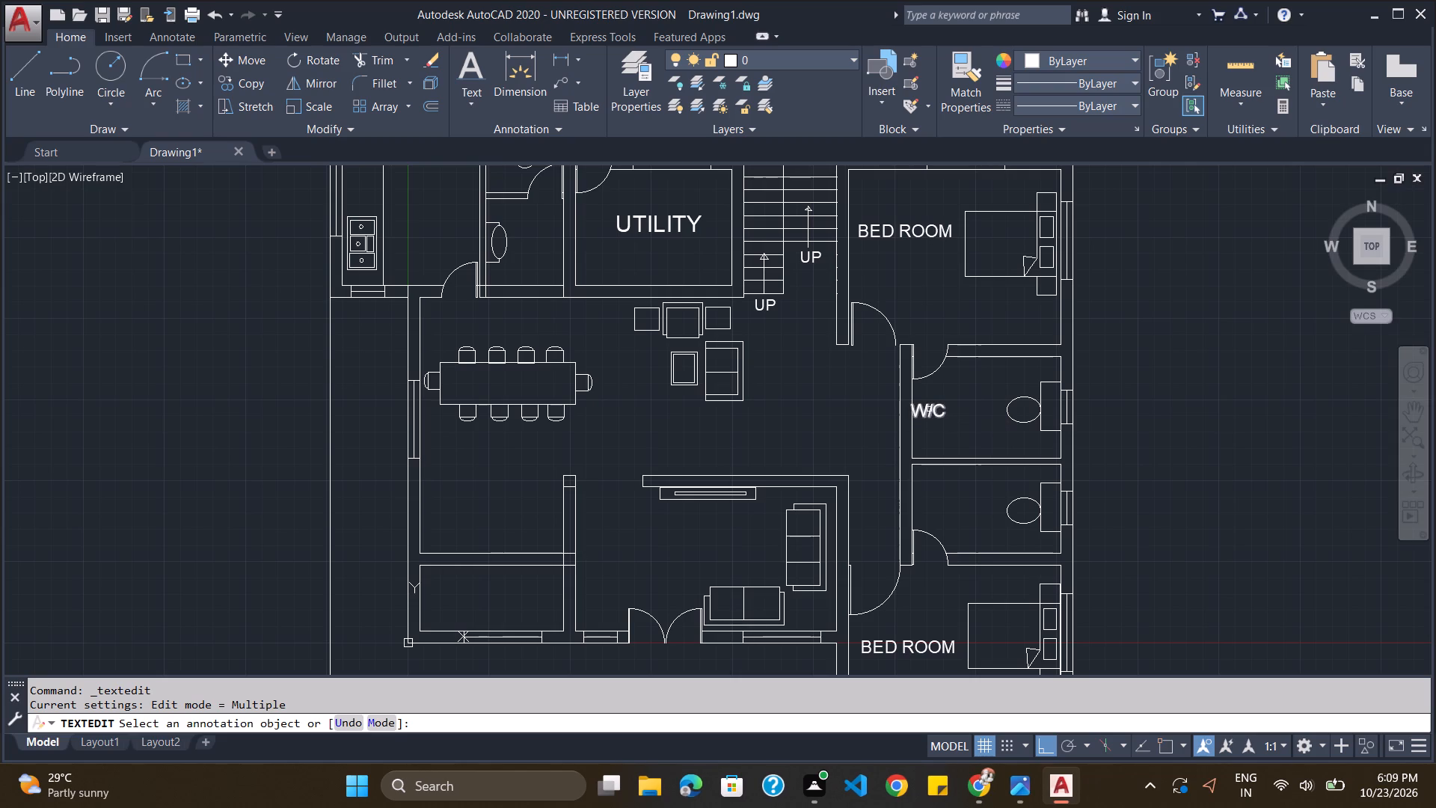
key("Escape")
key("Escape")
Move the W/C label away from the wall to the open floor beside the toilet.
left_click(930, 408)
left_click_drag(930, 408, 948, 412)
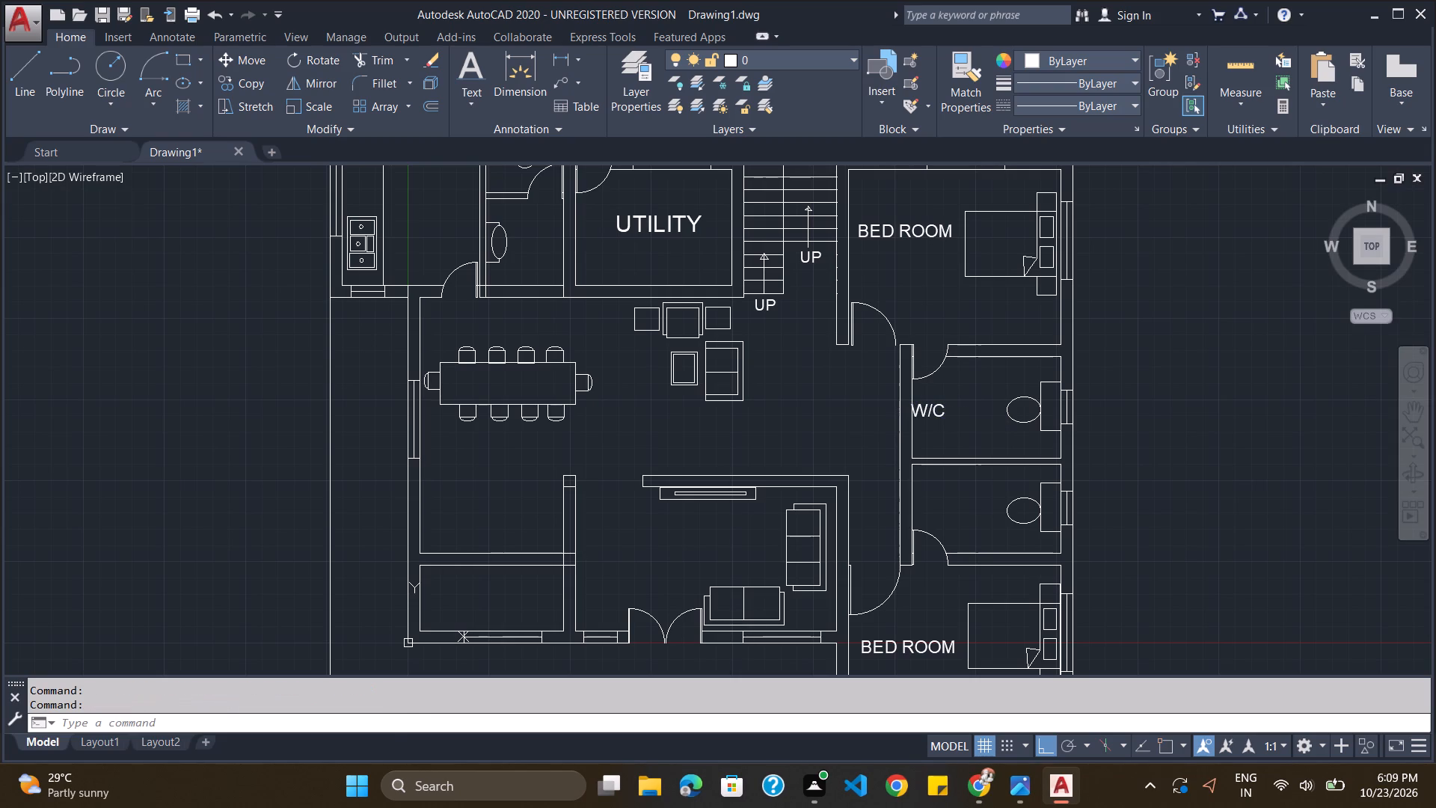
left_click_drag(948, 412, 968, 412)
Copy the W/C label and paste it beside the toilet in the lower of the two bathrooms.
left_click(968, 412)
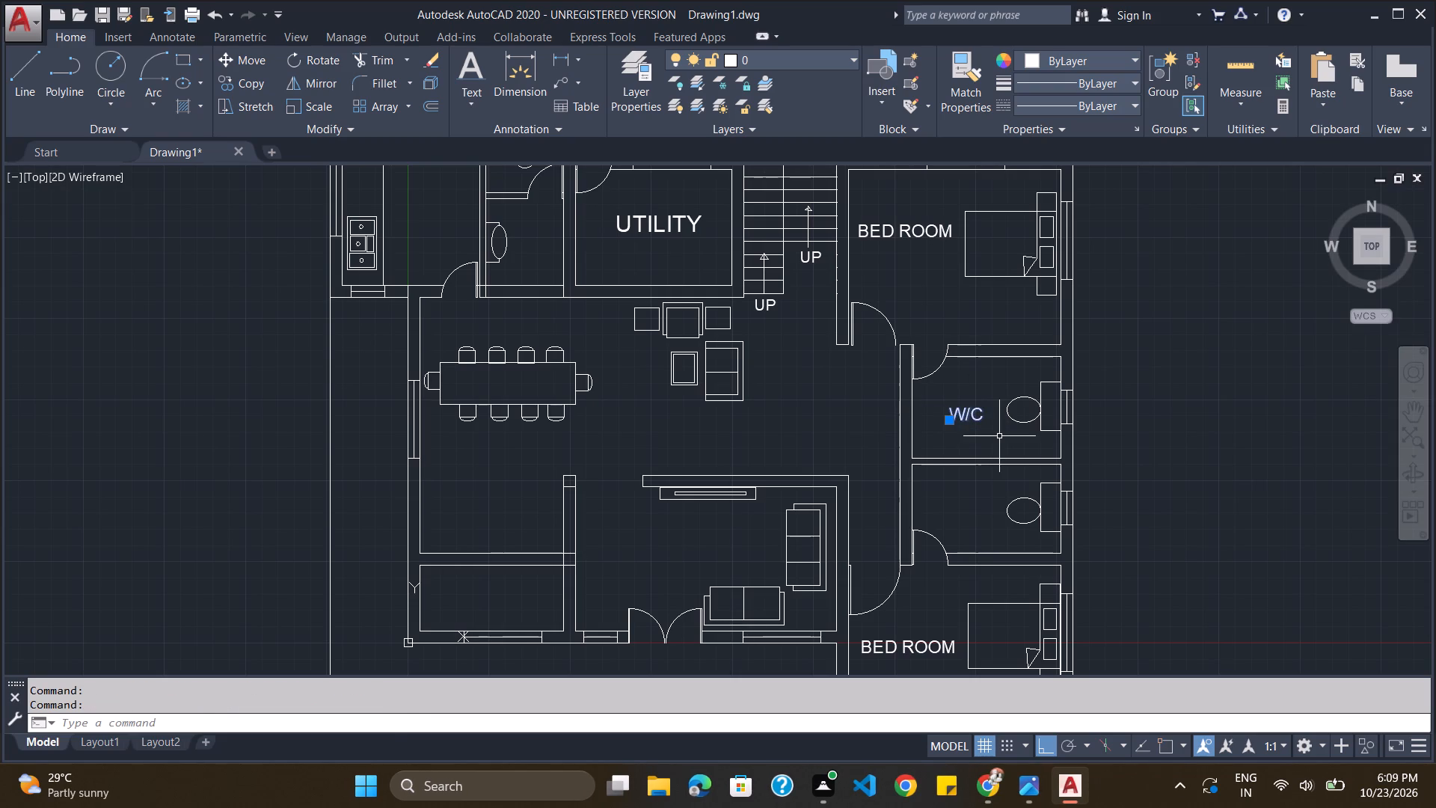
key("ctrl+c")
key("ctrl+v")
left_click(945, 518)
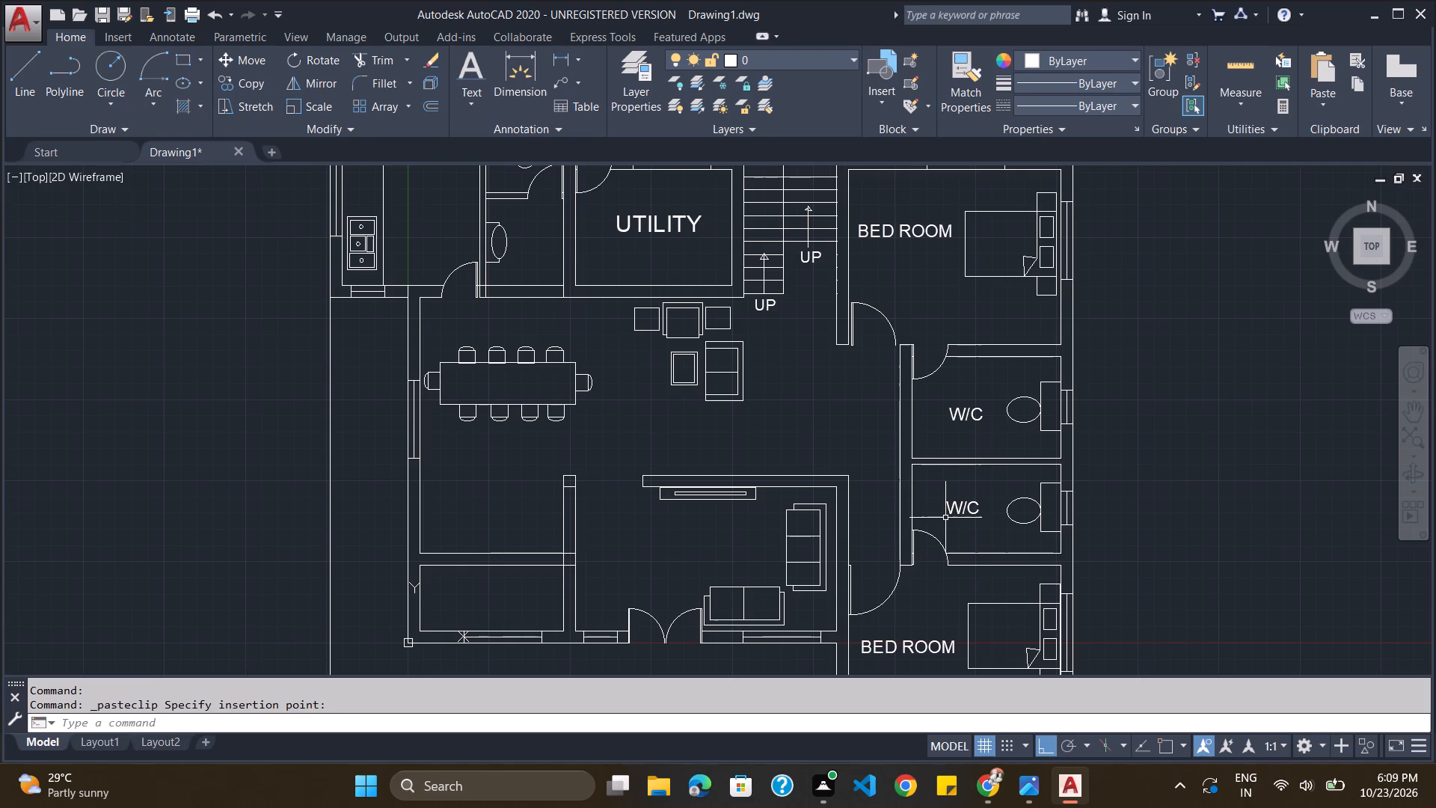
Paste a W/C label copy below the seating group in the central hall and change its text to FAMILY.
scroll(984, 489, "down", 2)
scroll(943, 394, "up", 1)
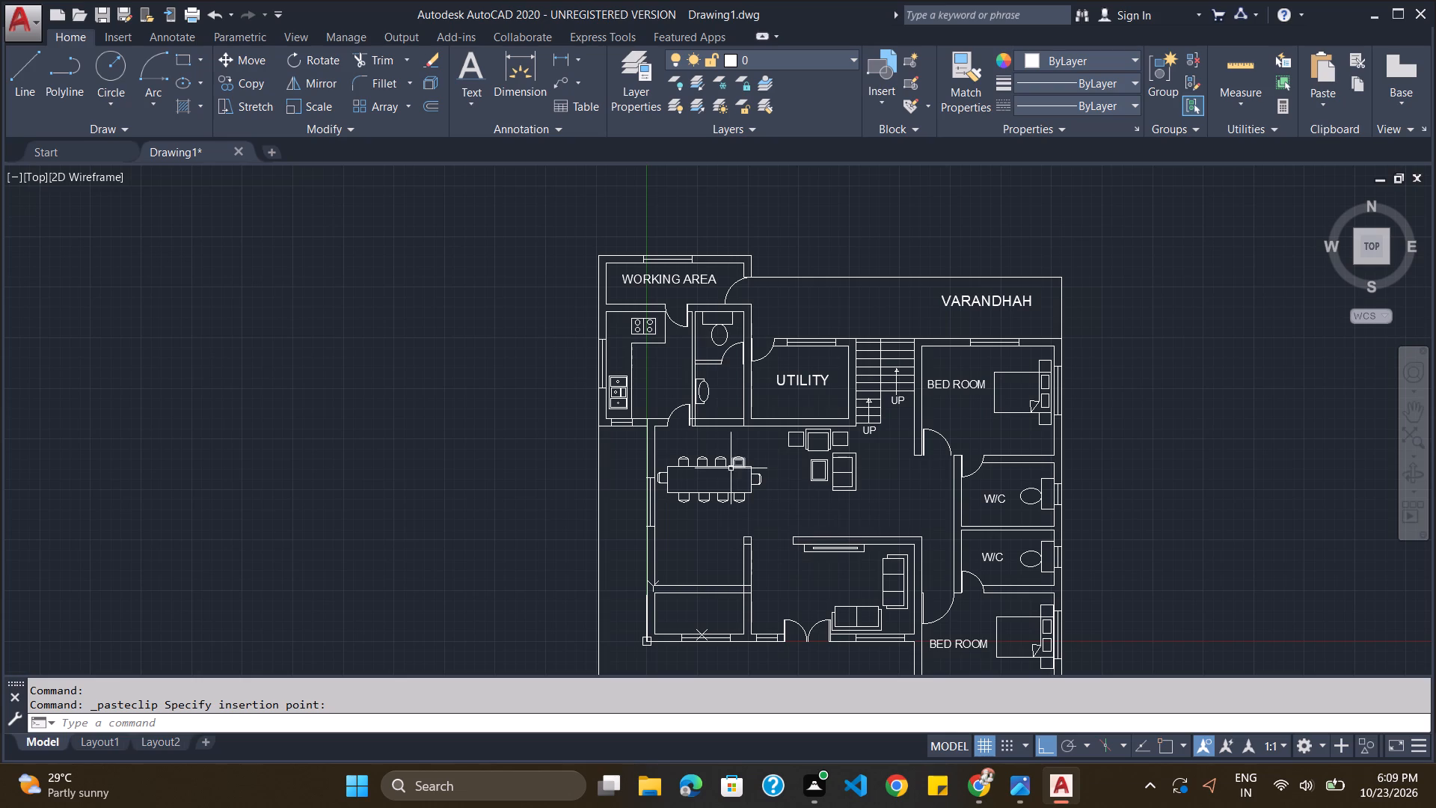
key("ctrl+v")
left_click(784, 512)
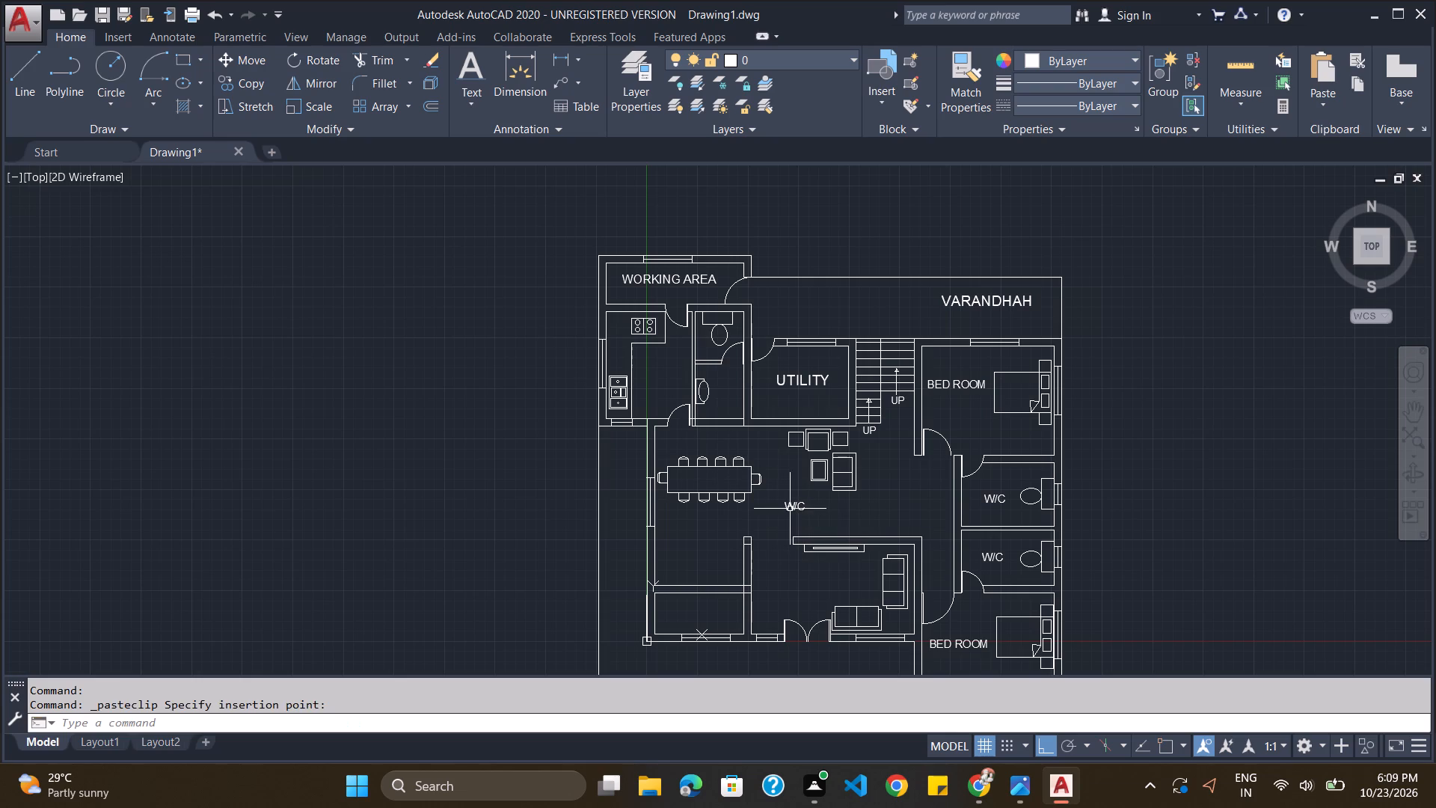
double_click(790, 509)
type("FAMILY")
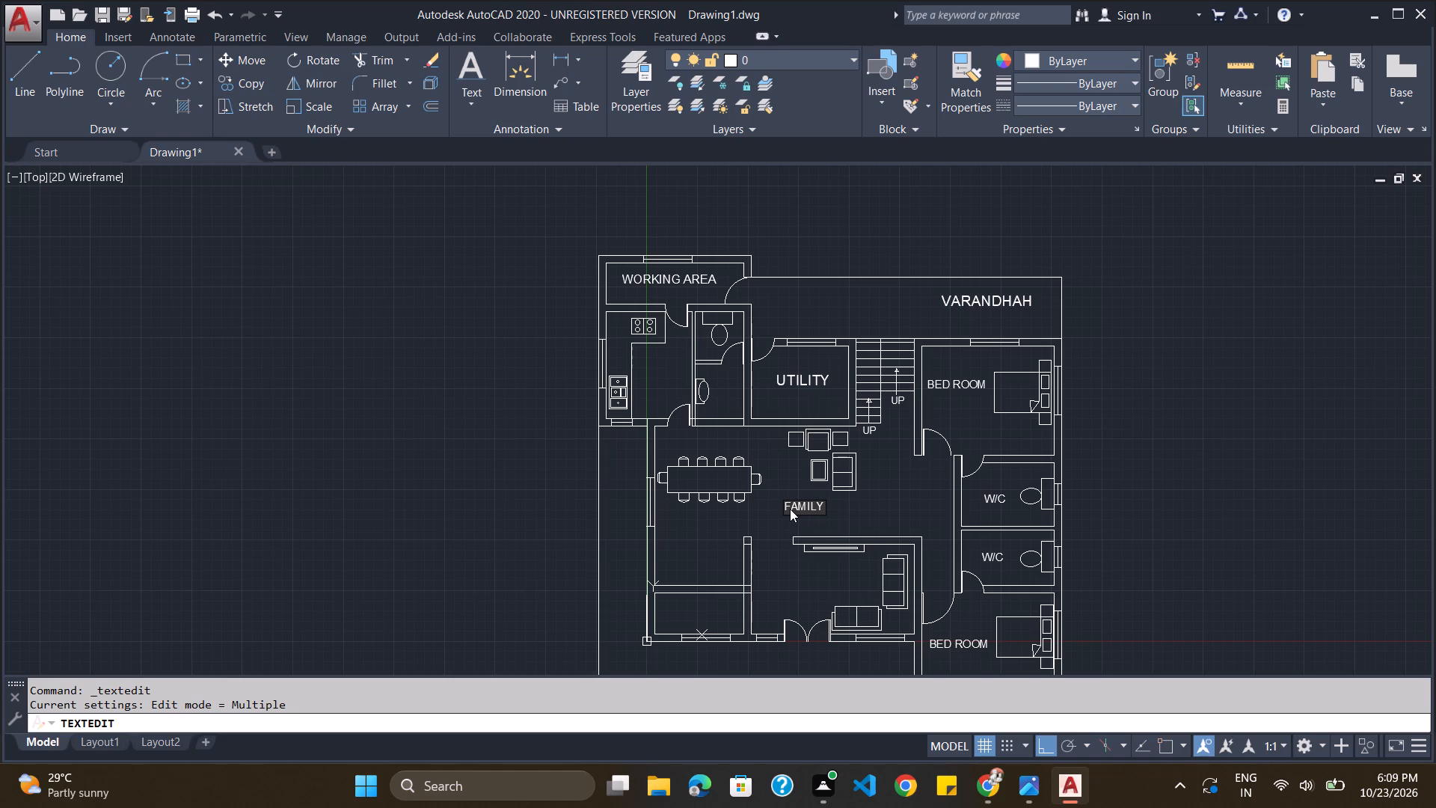
key("Return")
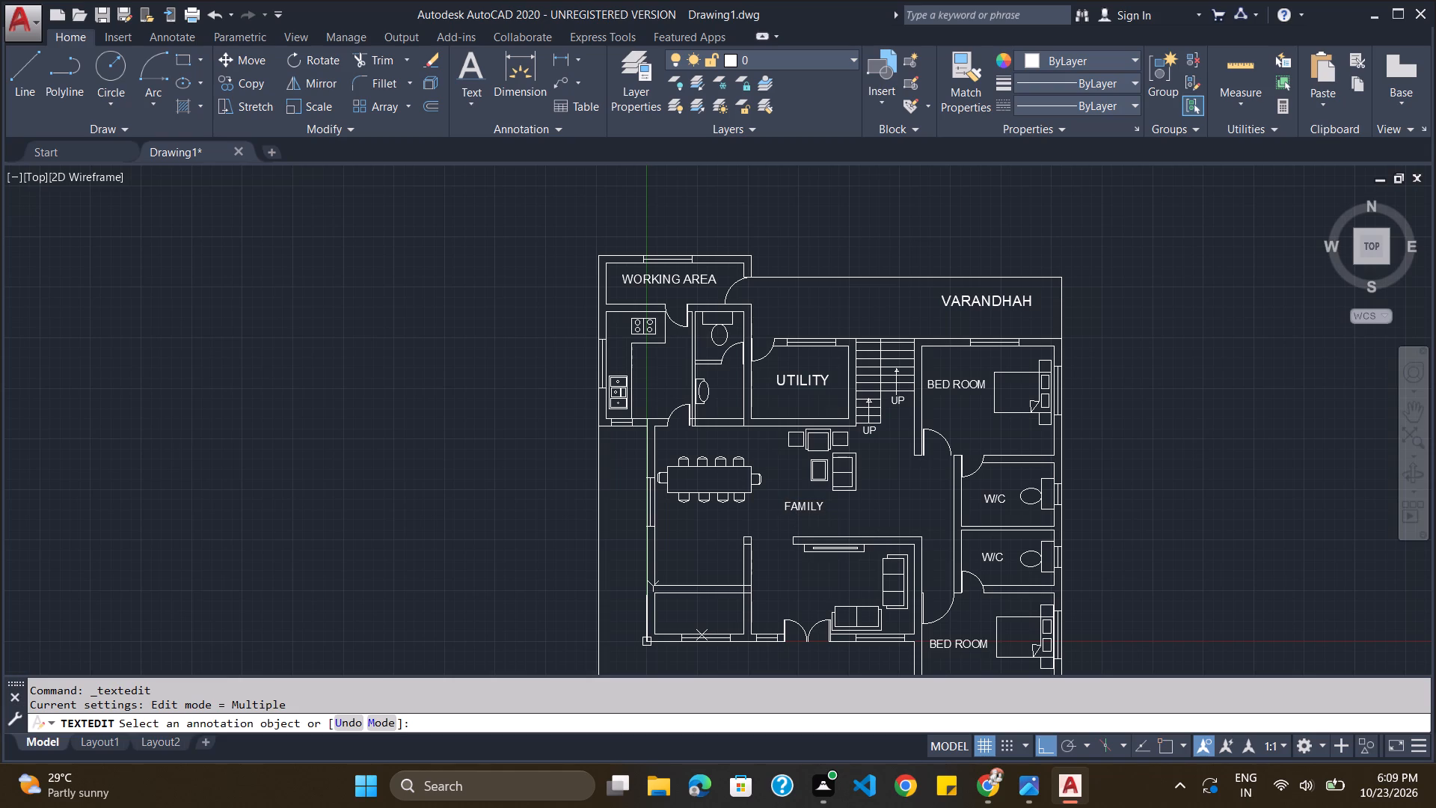
Extend the FAMILY label in the central hall so that it reads FAMILY LIVING.
type("LI")
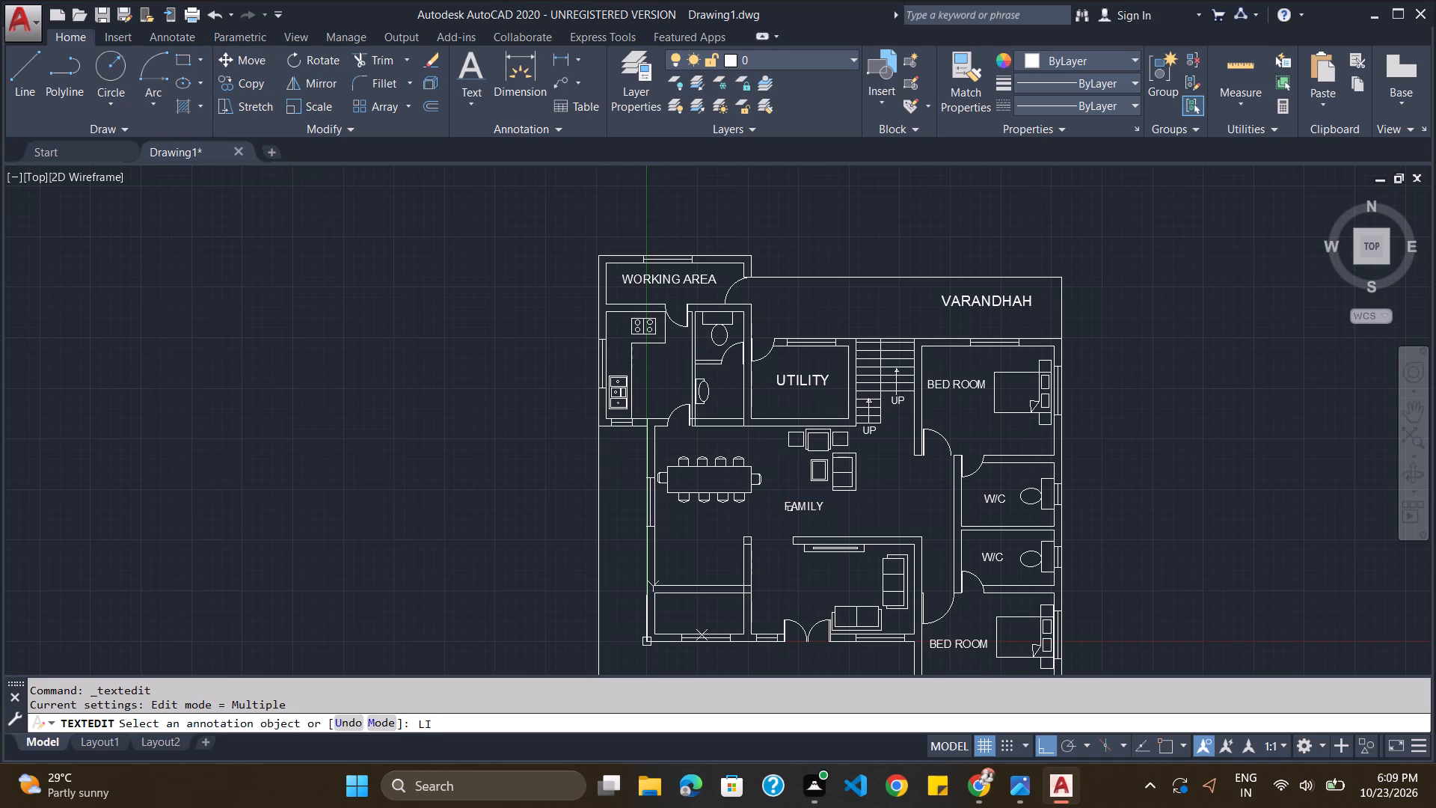
key("BackSpace")
key("BackSpace")
left_click(809, 504)
left_click(819, 505)
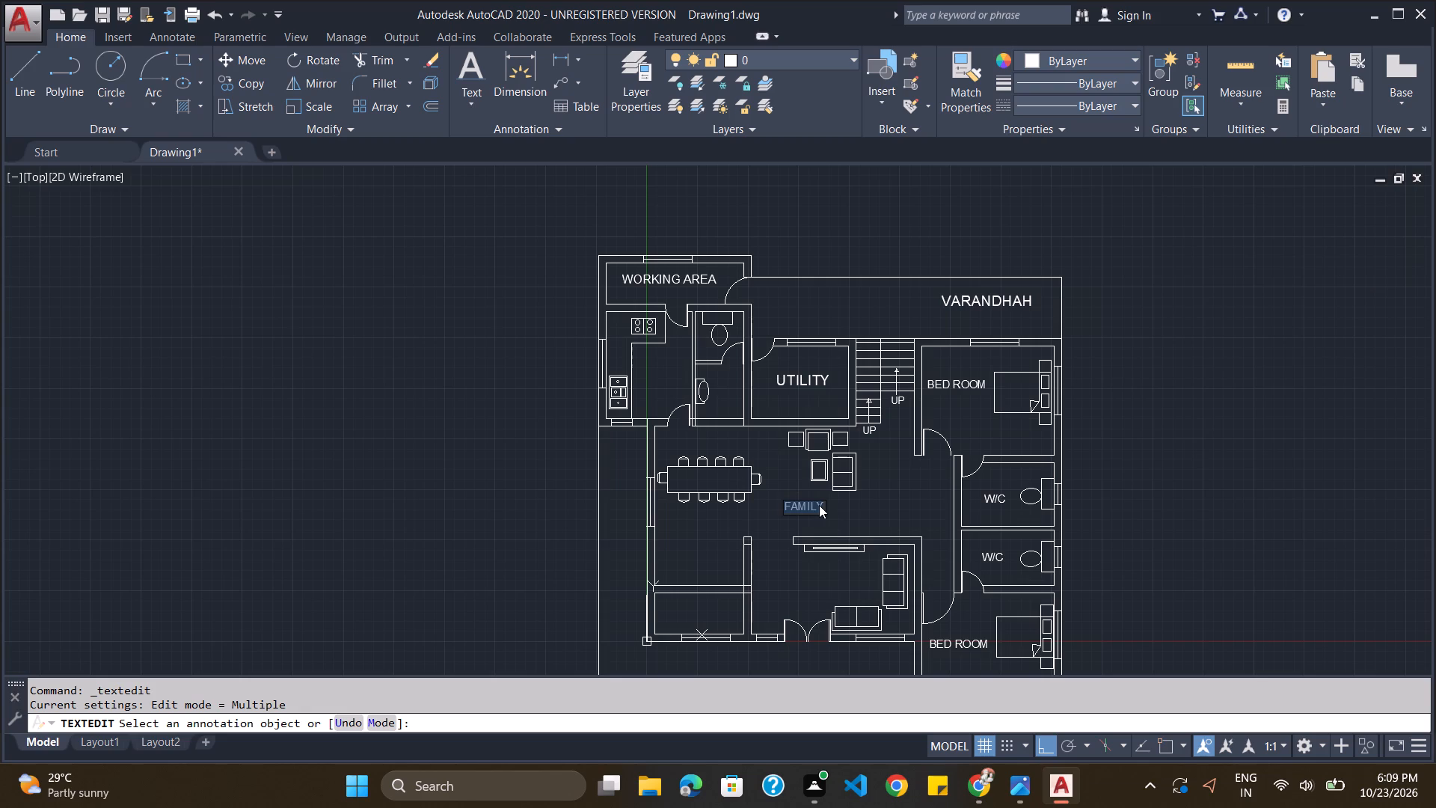
left_click(823, 506)
key("space")
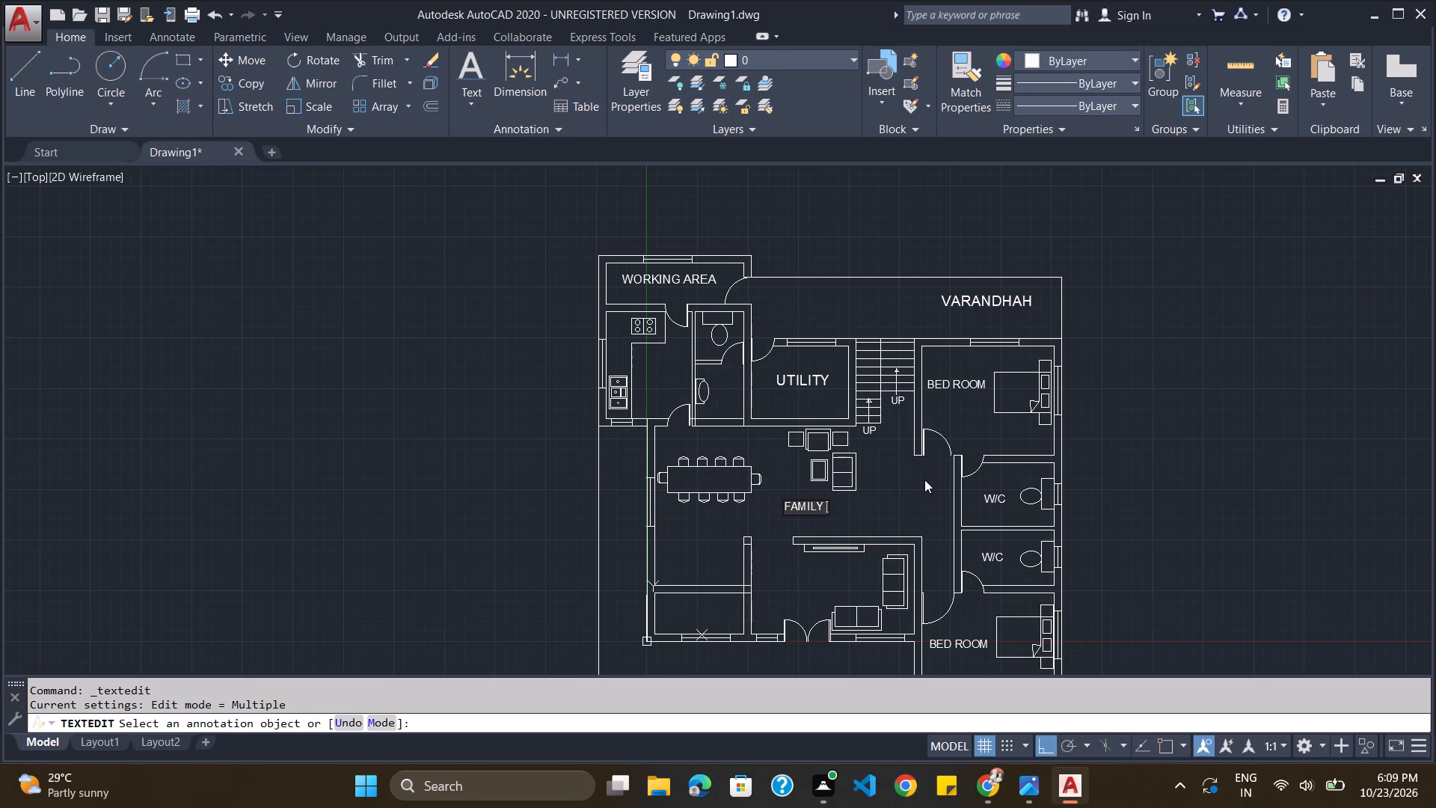
type("LIVING")
key("Return")
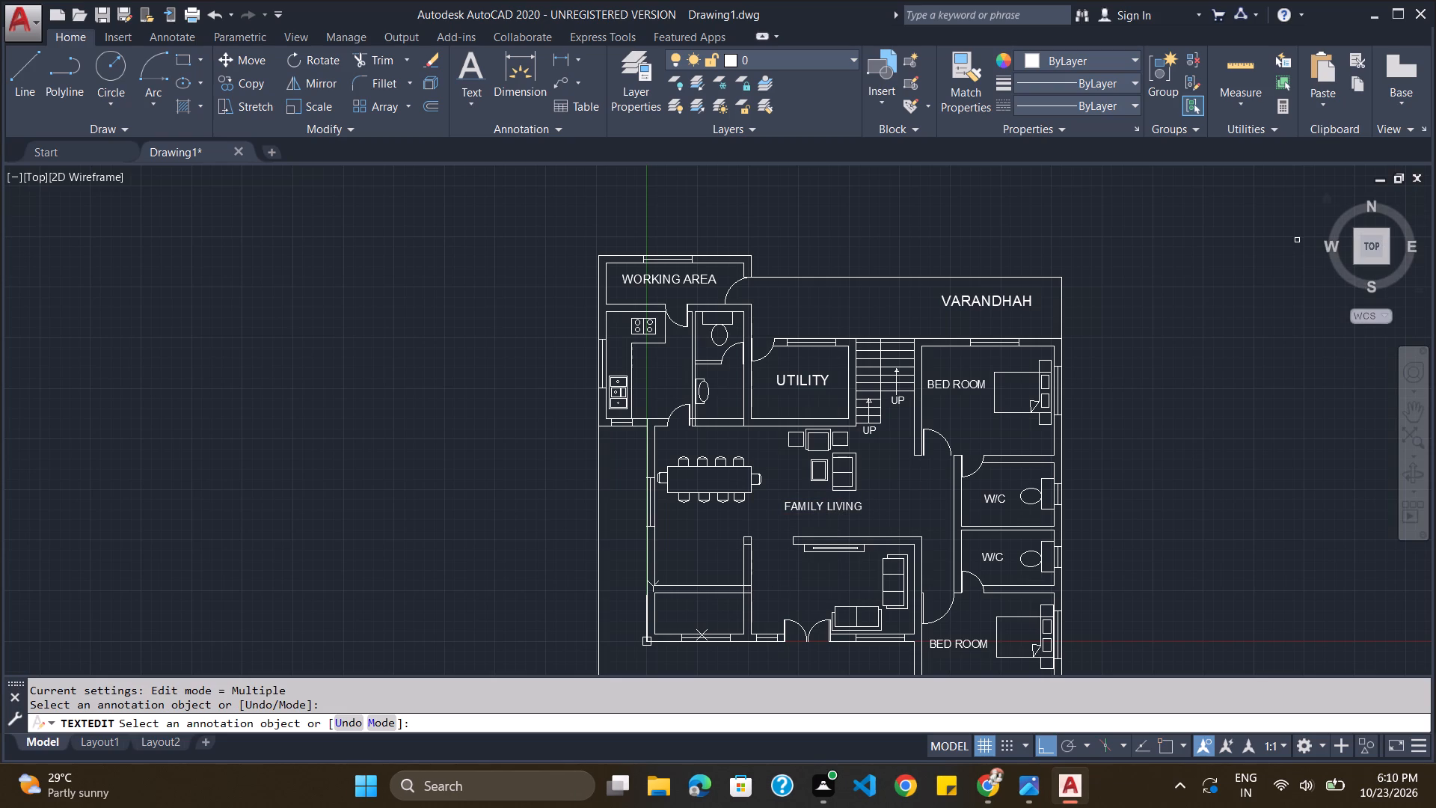
Paste a W/C label copy into the small room below the dining area and change its text to PRAYER.
key("ctrl+v")
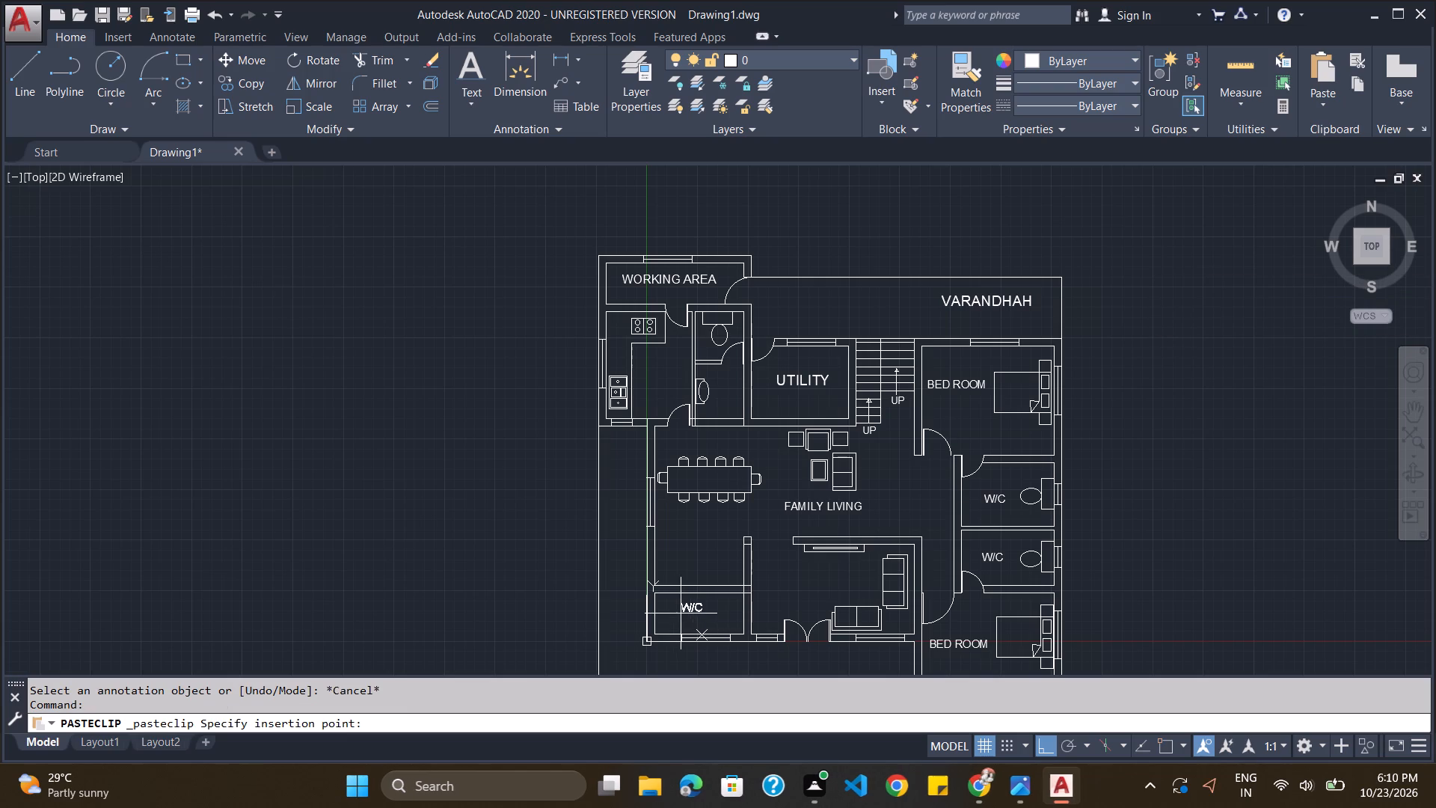
left_click(675, 616)
double_click(681, 613)
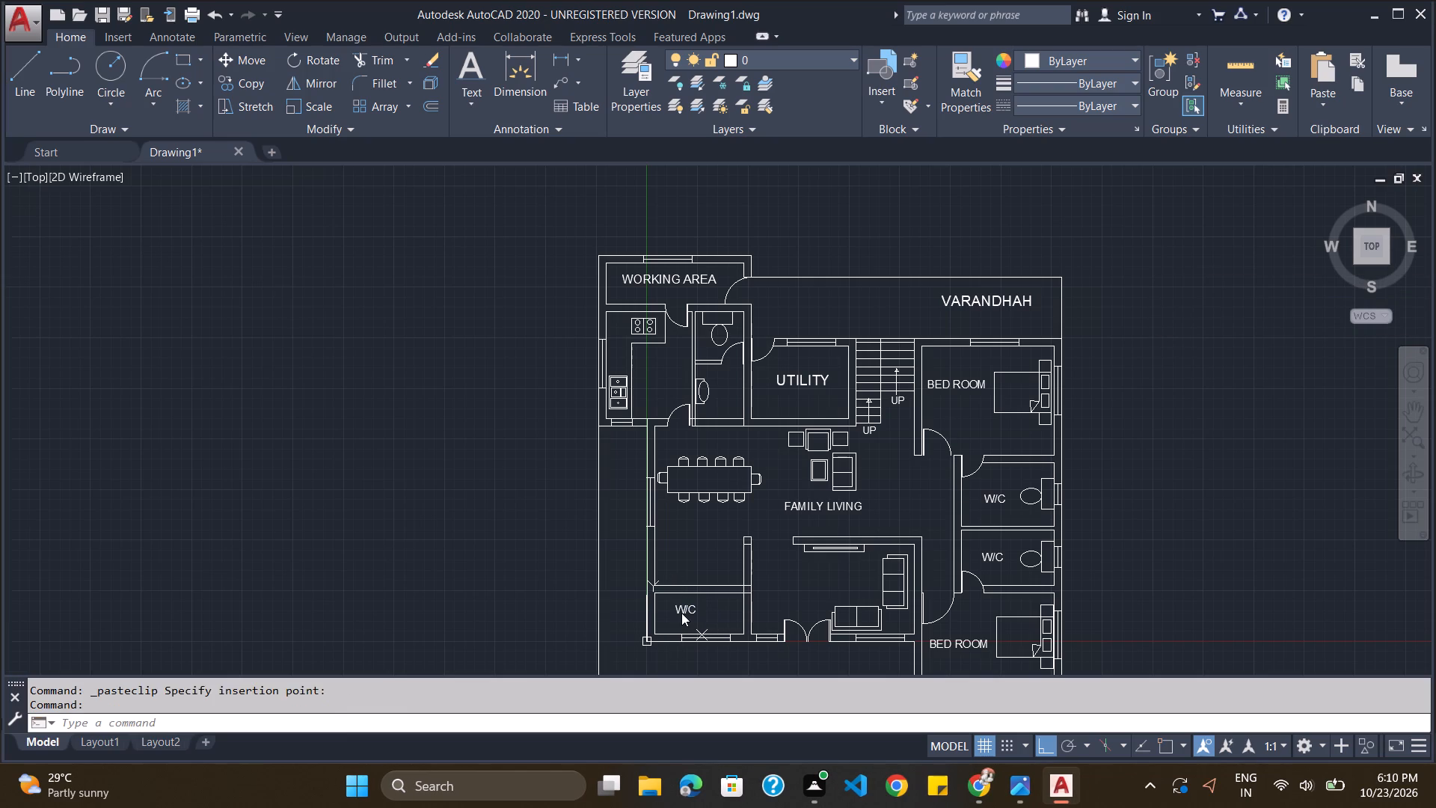
type("PRAYER")
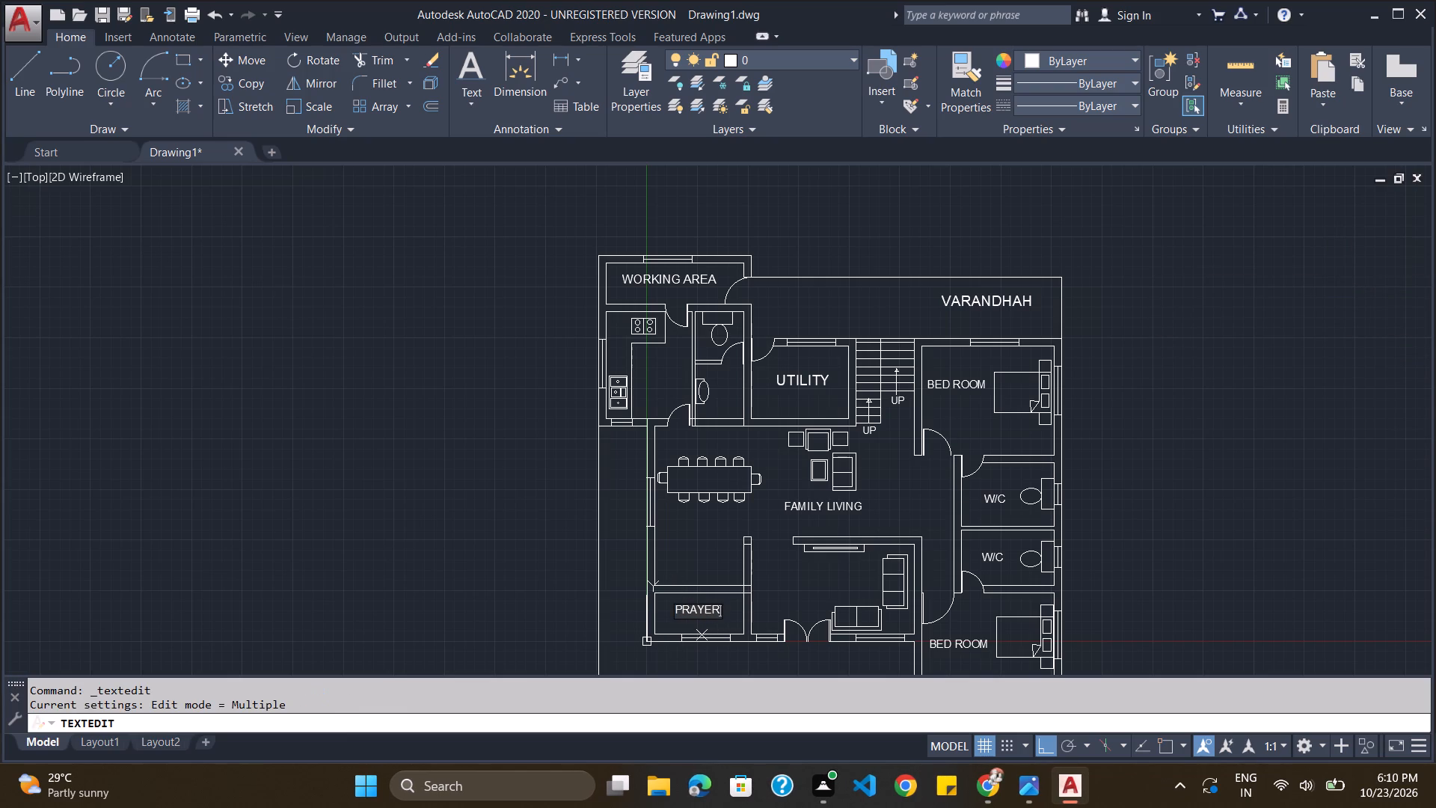
key("Return")
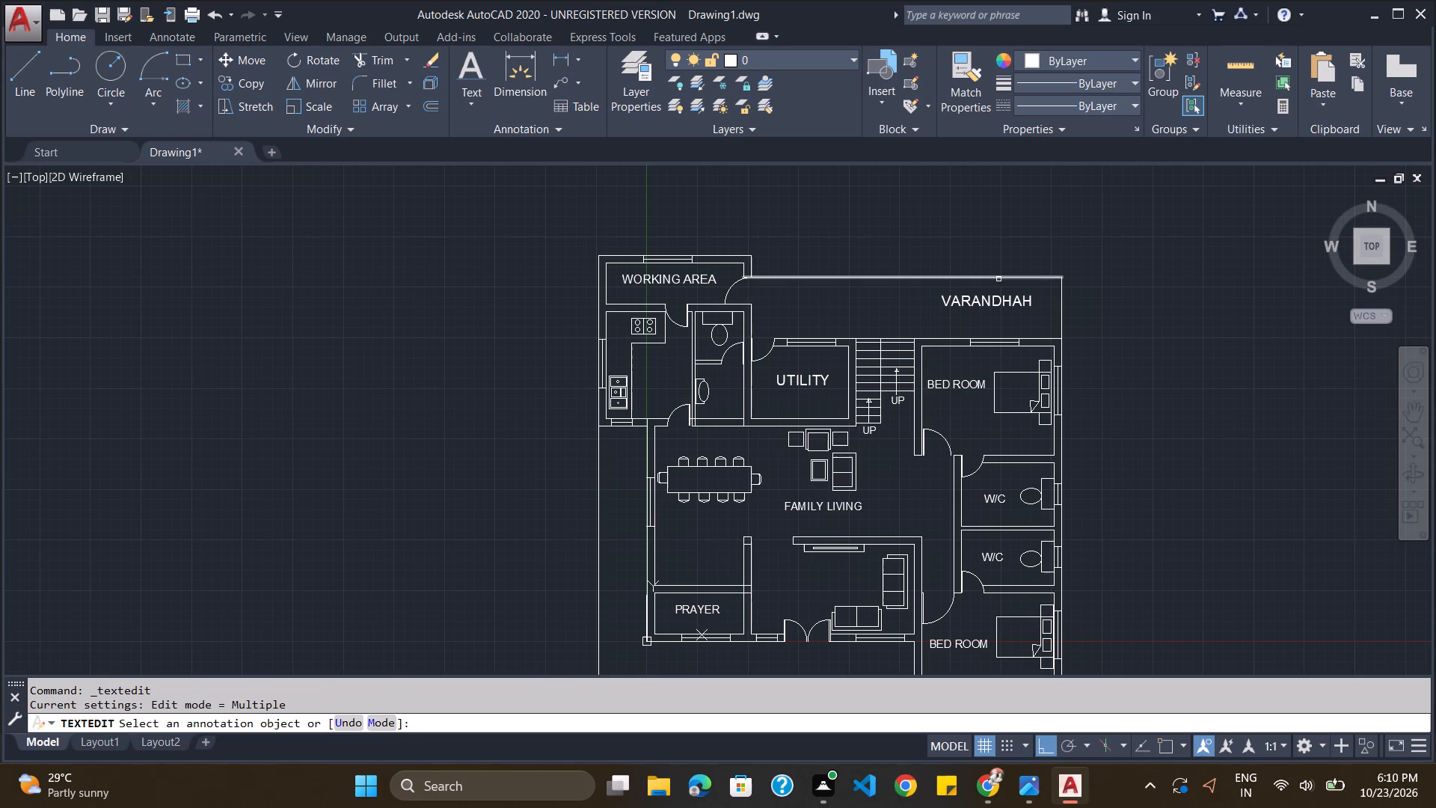
Paste a W/C label copy beneath the VARANDHAH label and change its text to 144 WIDE.
key("ctrl+v")
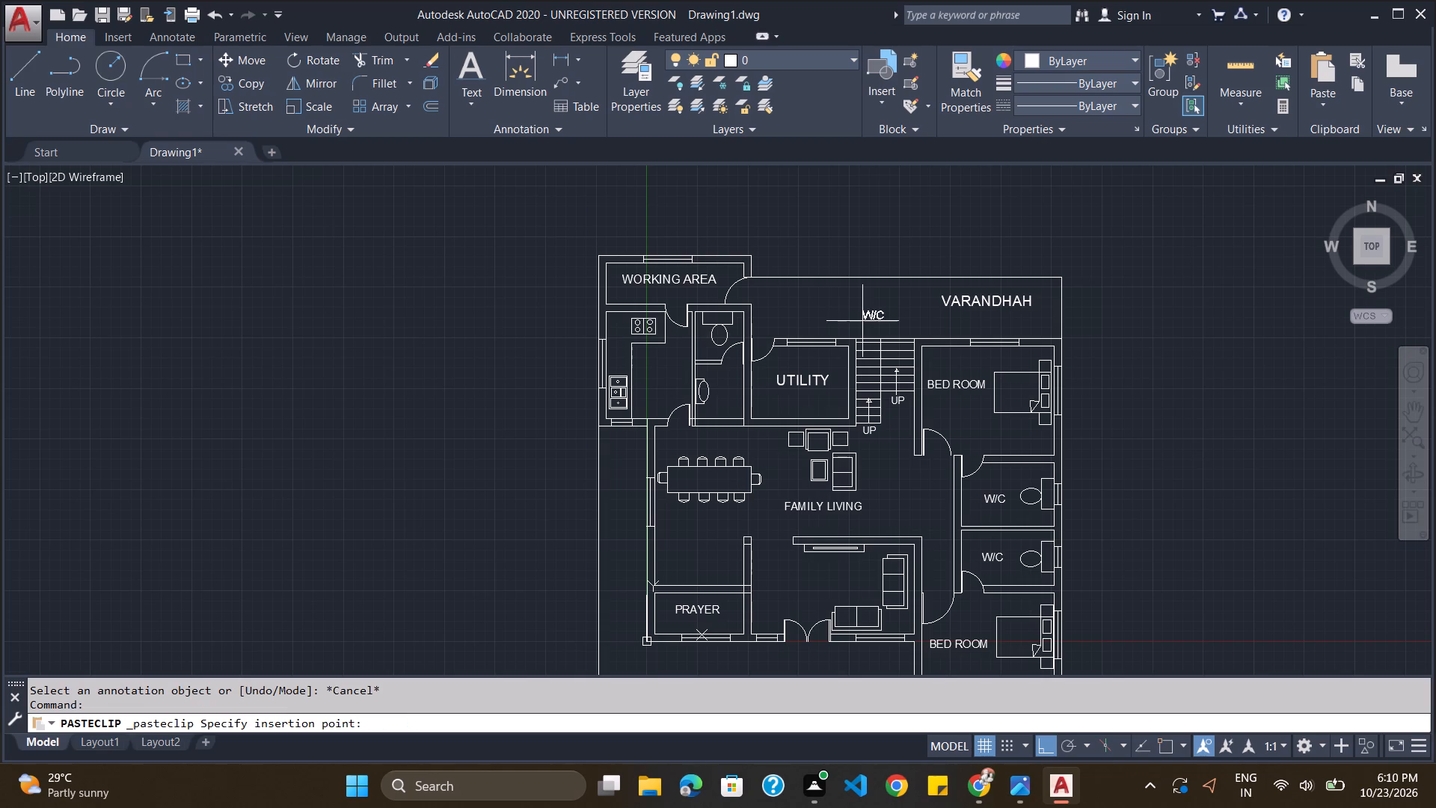
left_click(975, 323)
double_click(988, 320)
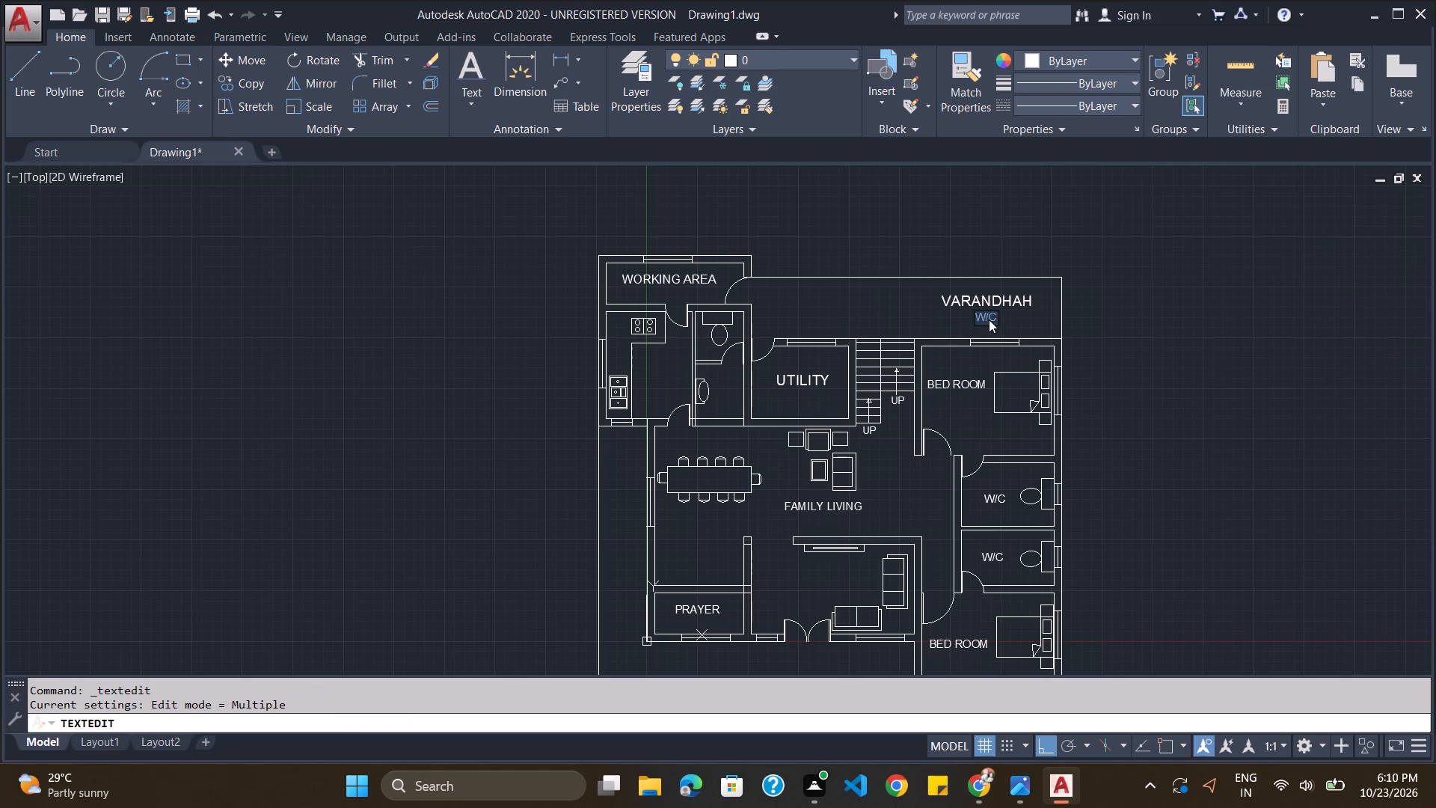
type("144 WIDE")
key("Return")
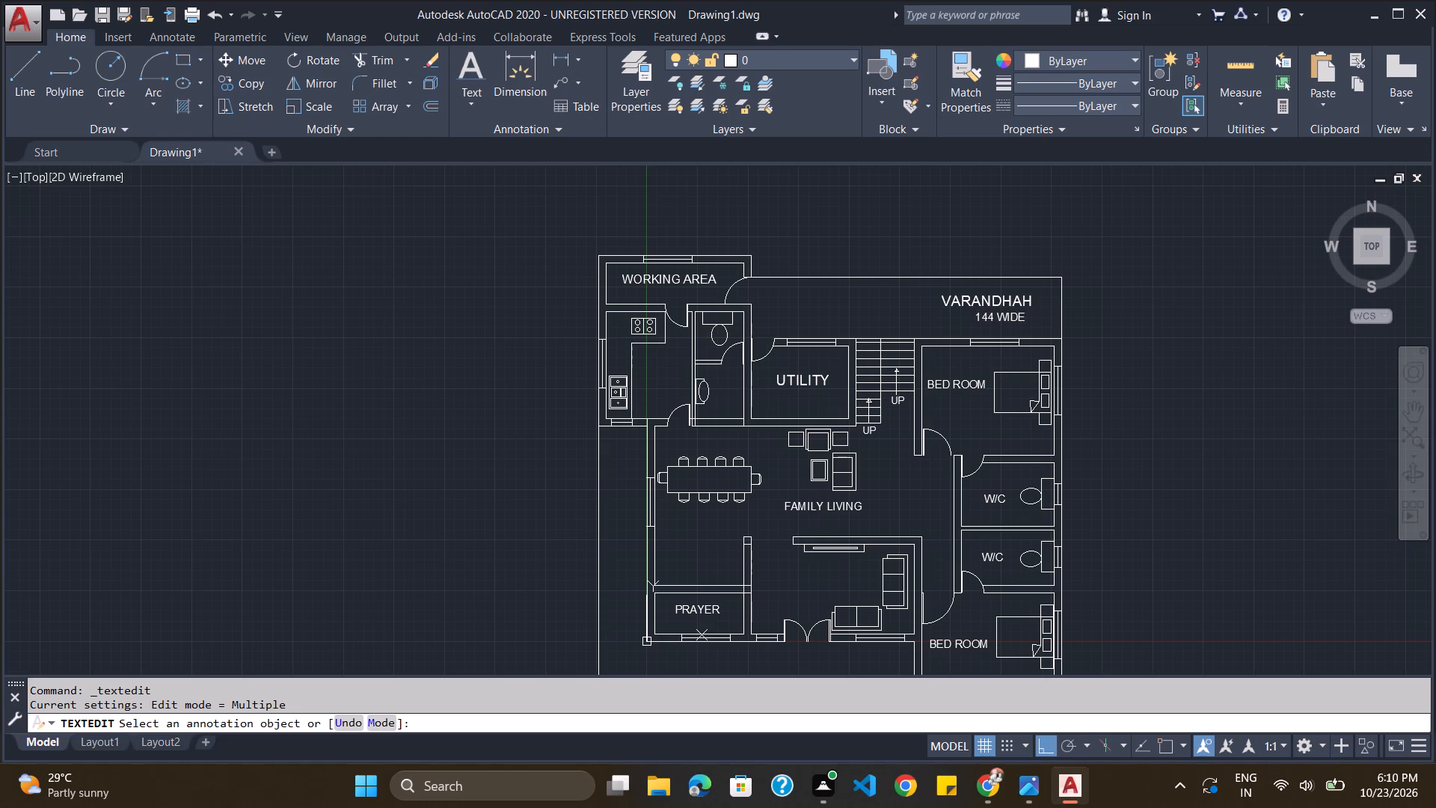
Shift the 144 WIDE text sideways so it sits centred beneath the VARANDHAH label.
key("Escape")
left_click(998, 318)
left_click_drag(1001, 319, 997, 319)
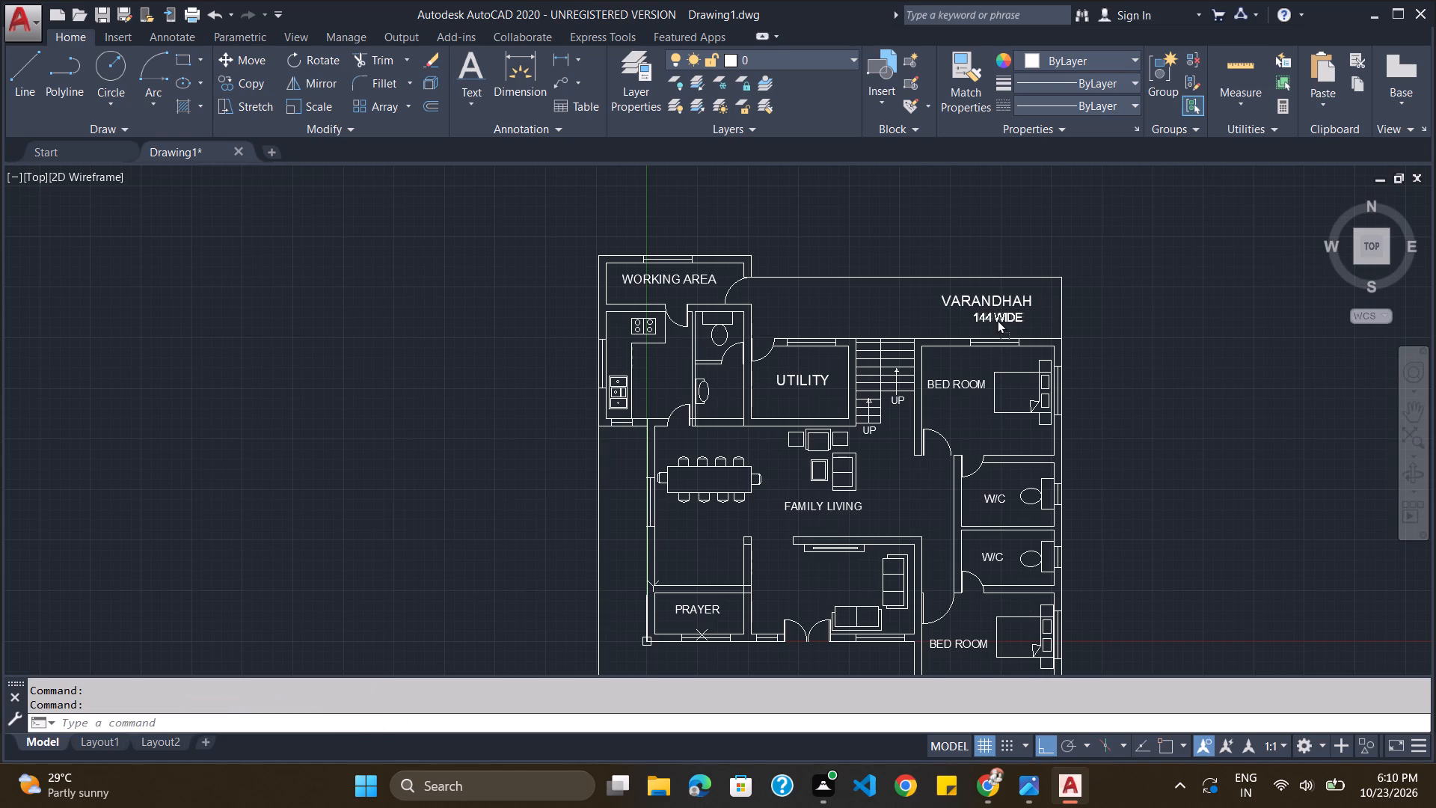
left_click_drag(997, 319, 989, 320)
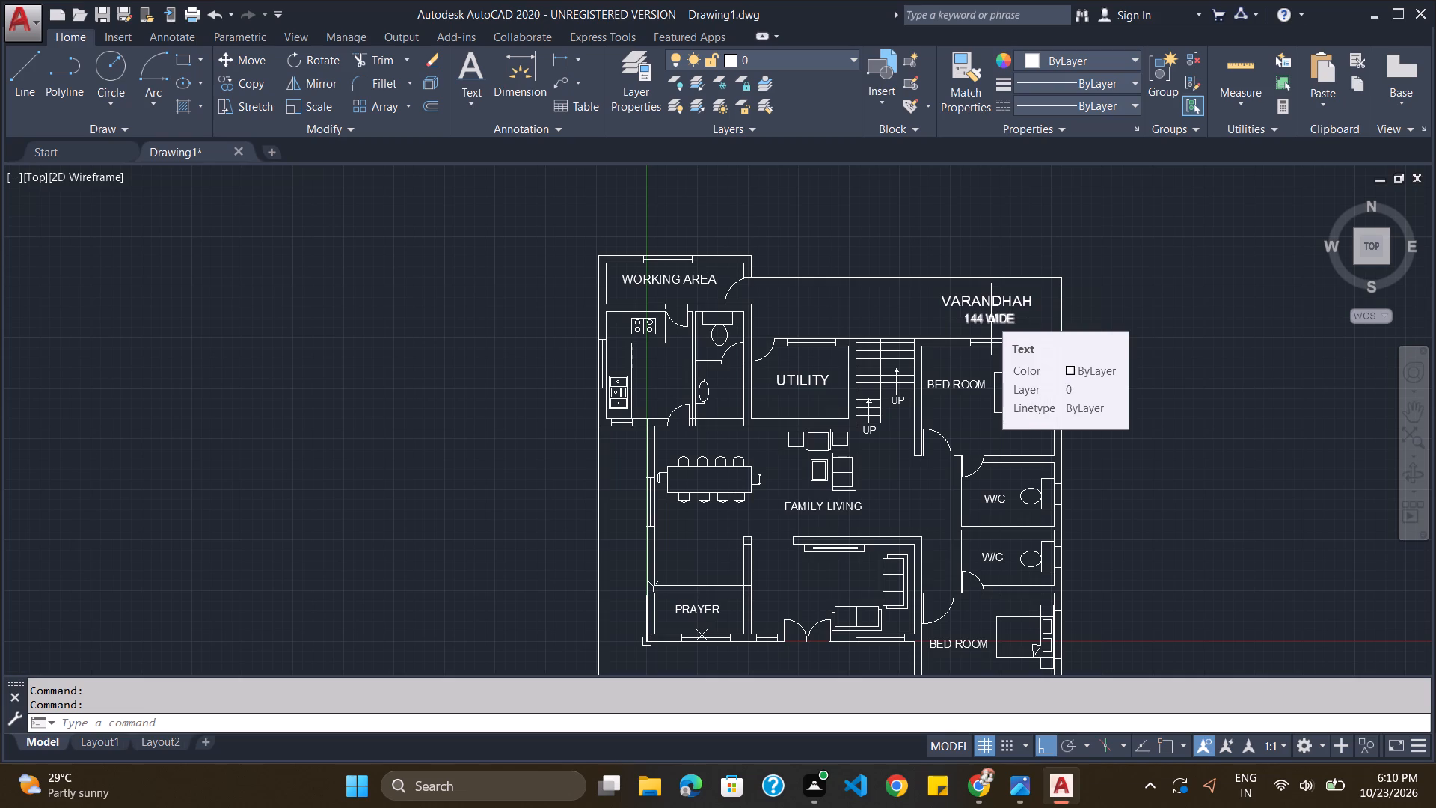
Copy the 144 WIDE text beneath the upper bedroom's BED ROOM label and change the copy to 424X360.
left_click(984, 320)
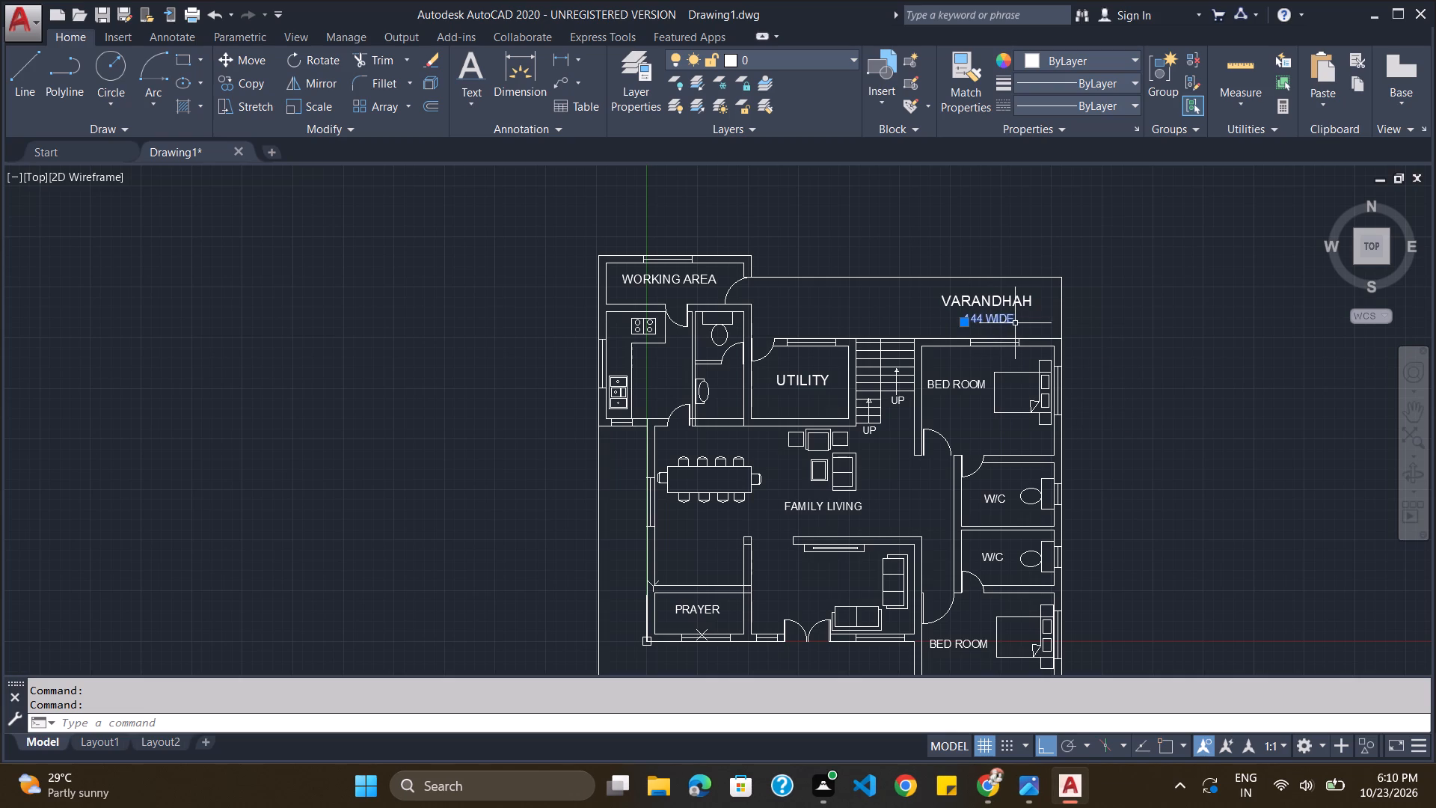
key("ctrl+c")
key("ctrl+v")
key("ctrl+v")
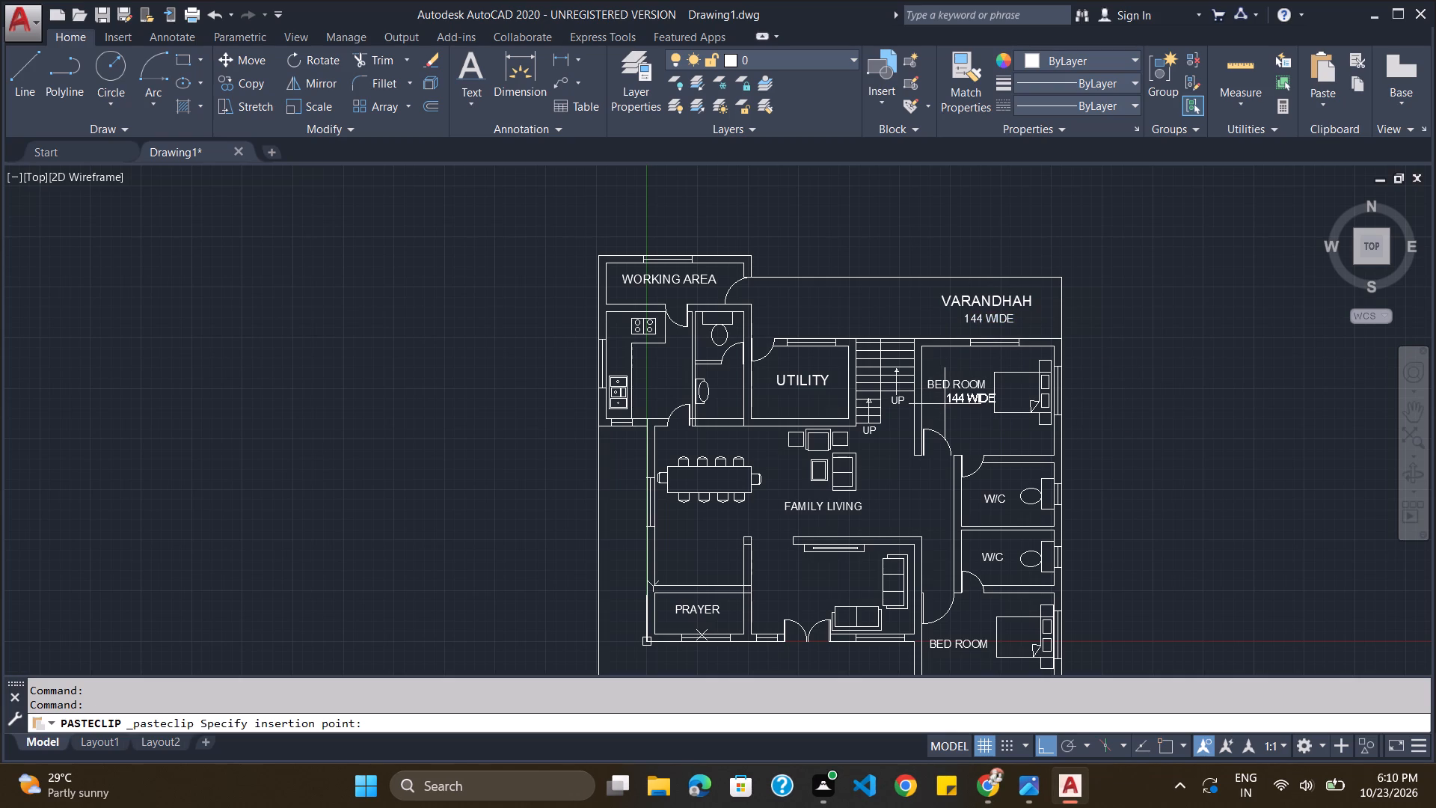
left_click(927, 403)
left_click(946, 399)
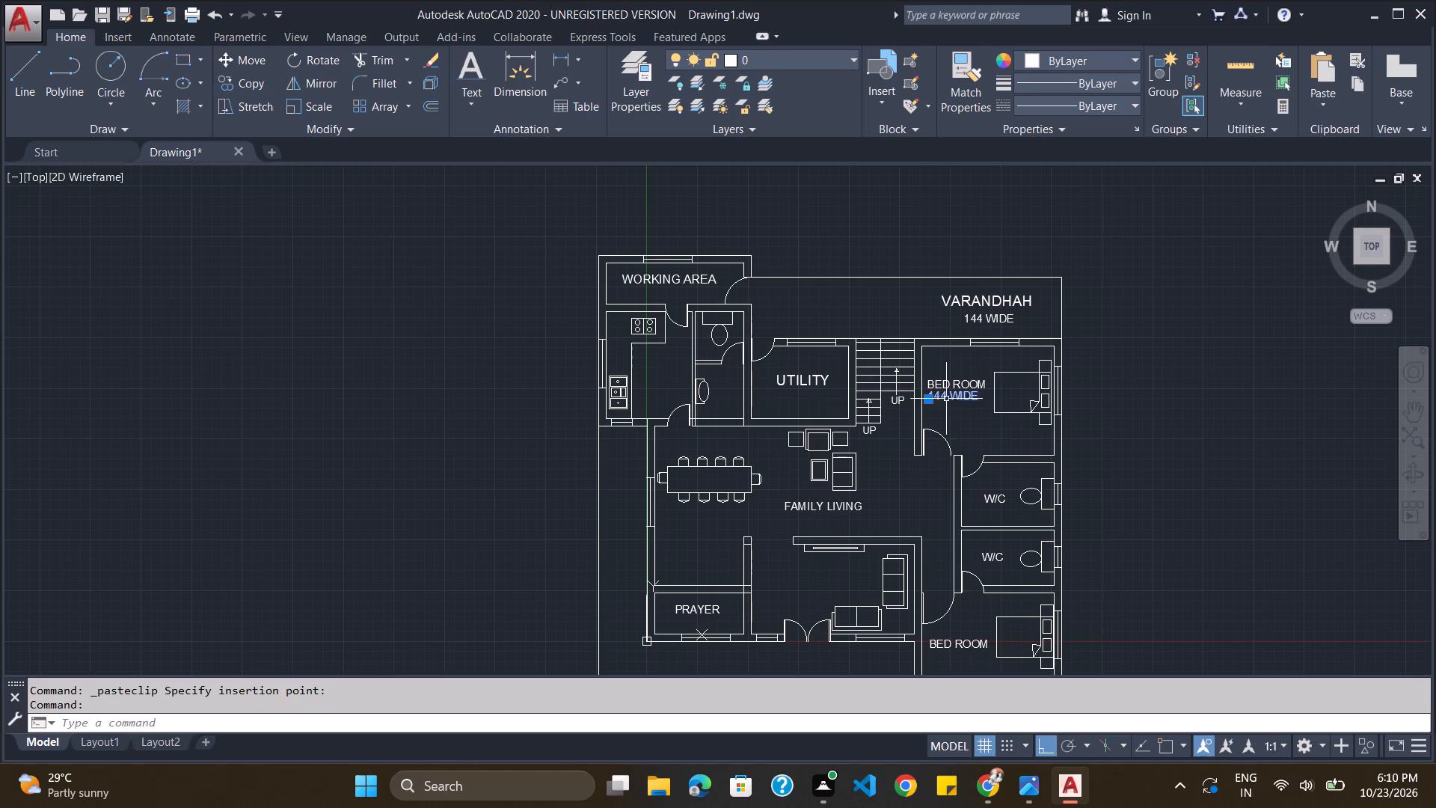
double_click(954, 397)
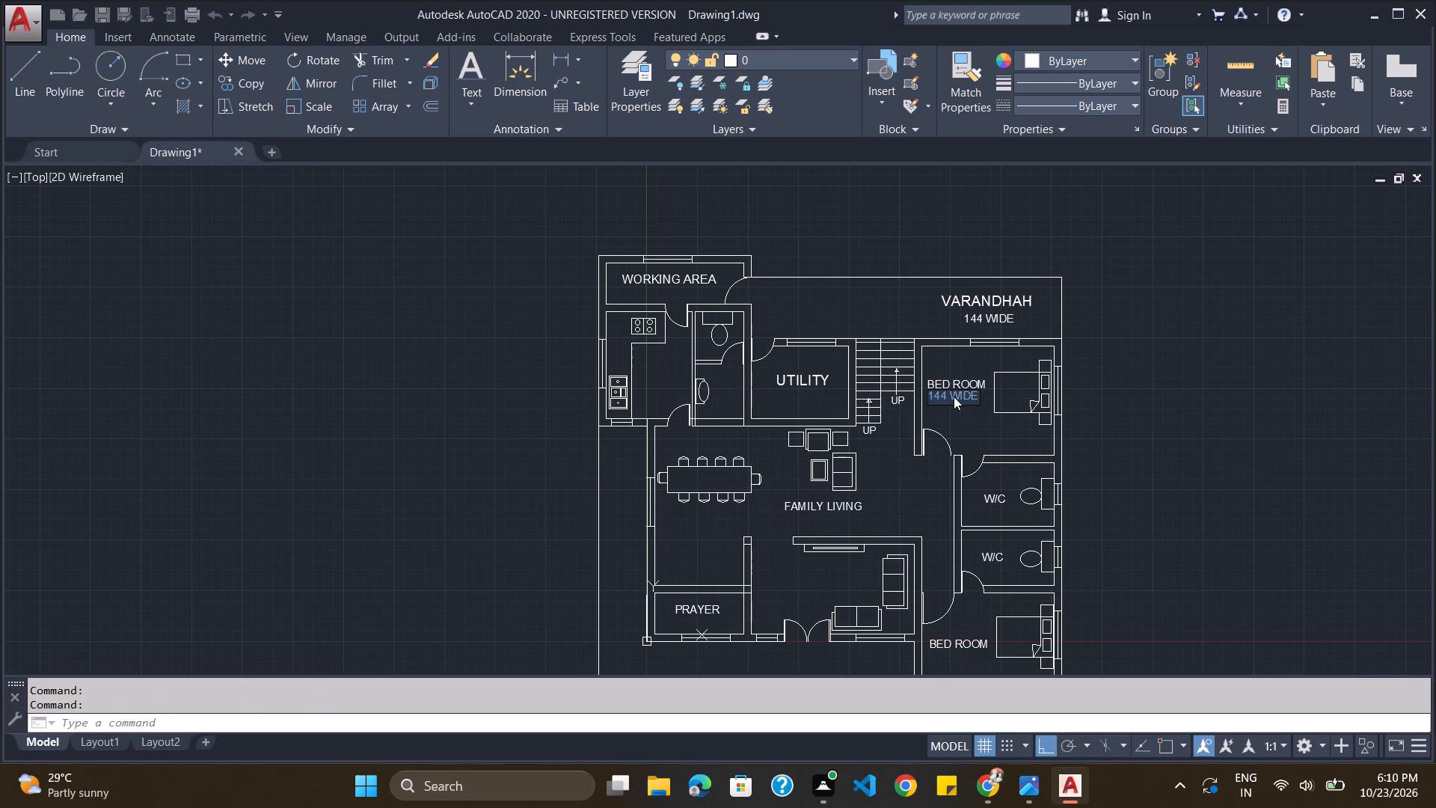
type("424")
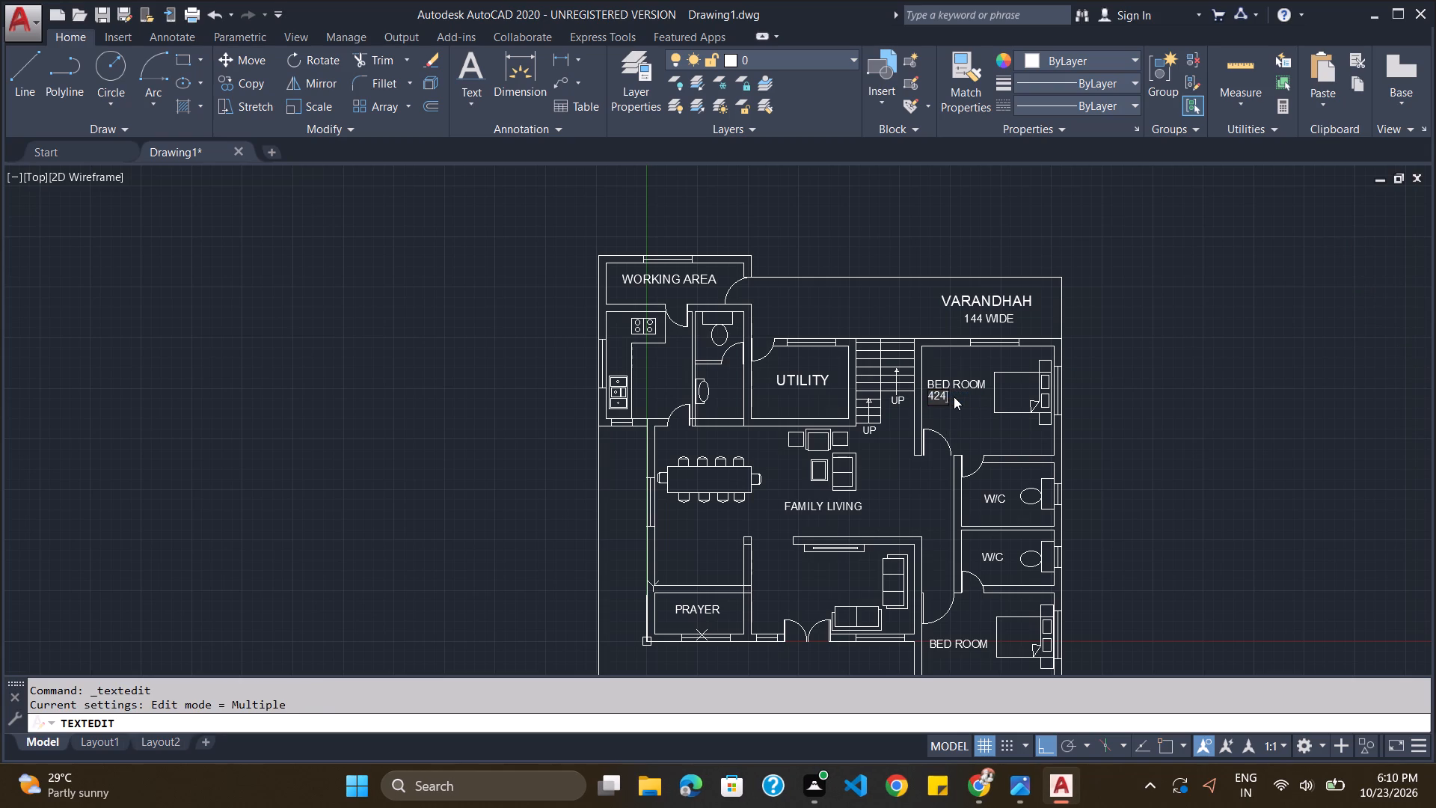
key("x")
type("360")
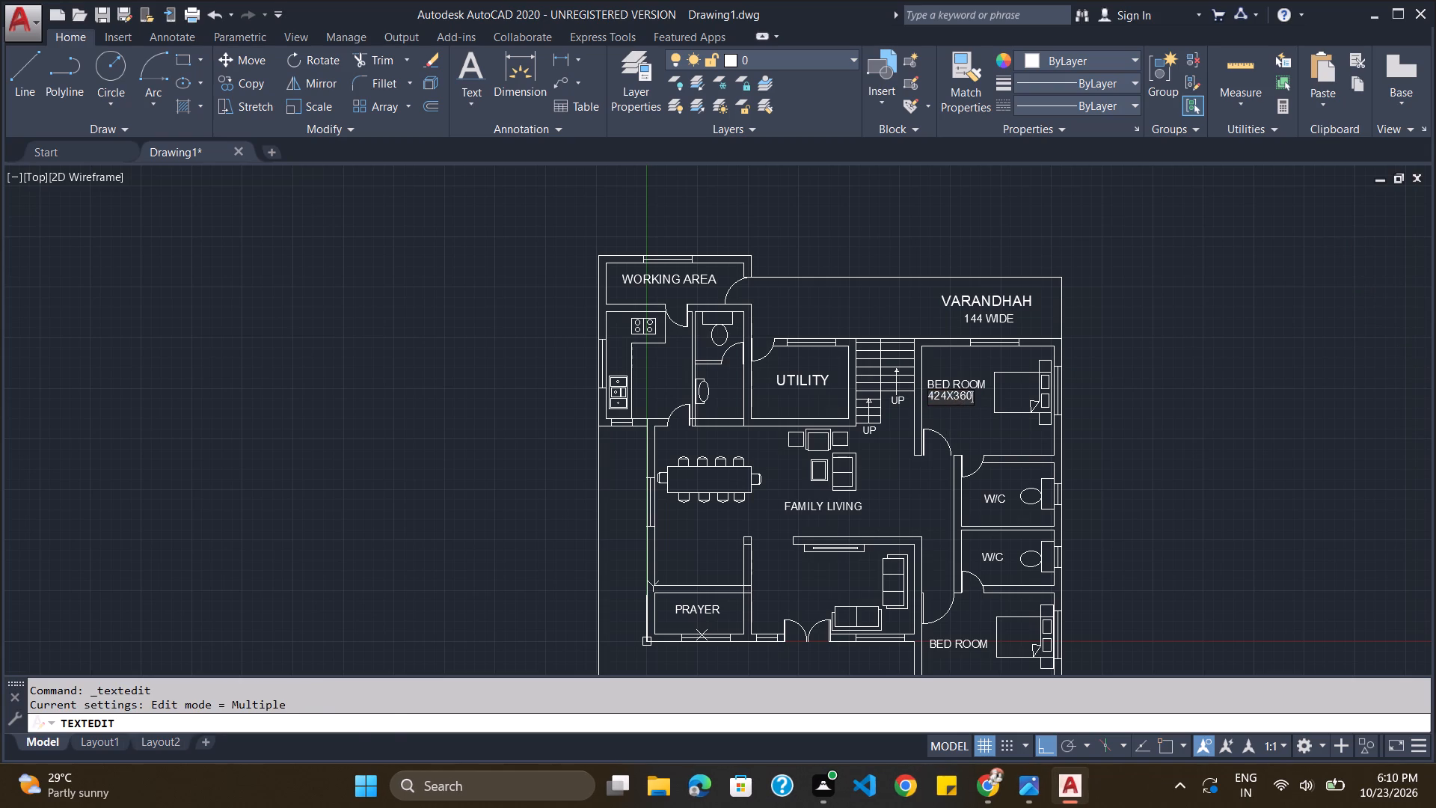
key("Return")
Scale down the upper bedroom's 424X360 text and centre it beneath the BED ROOM label.
scroll(948, 395, "up", 2)
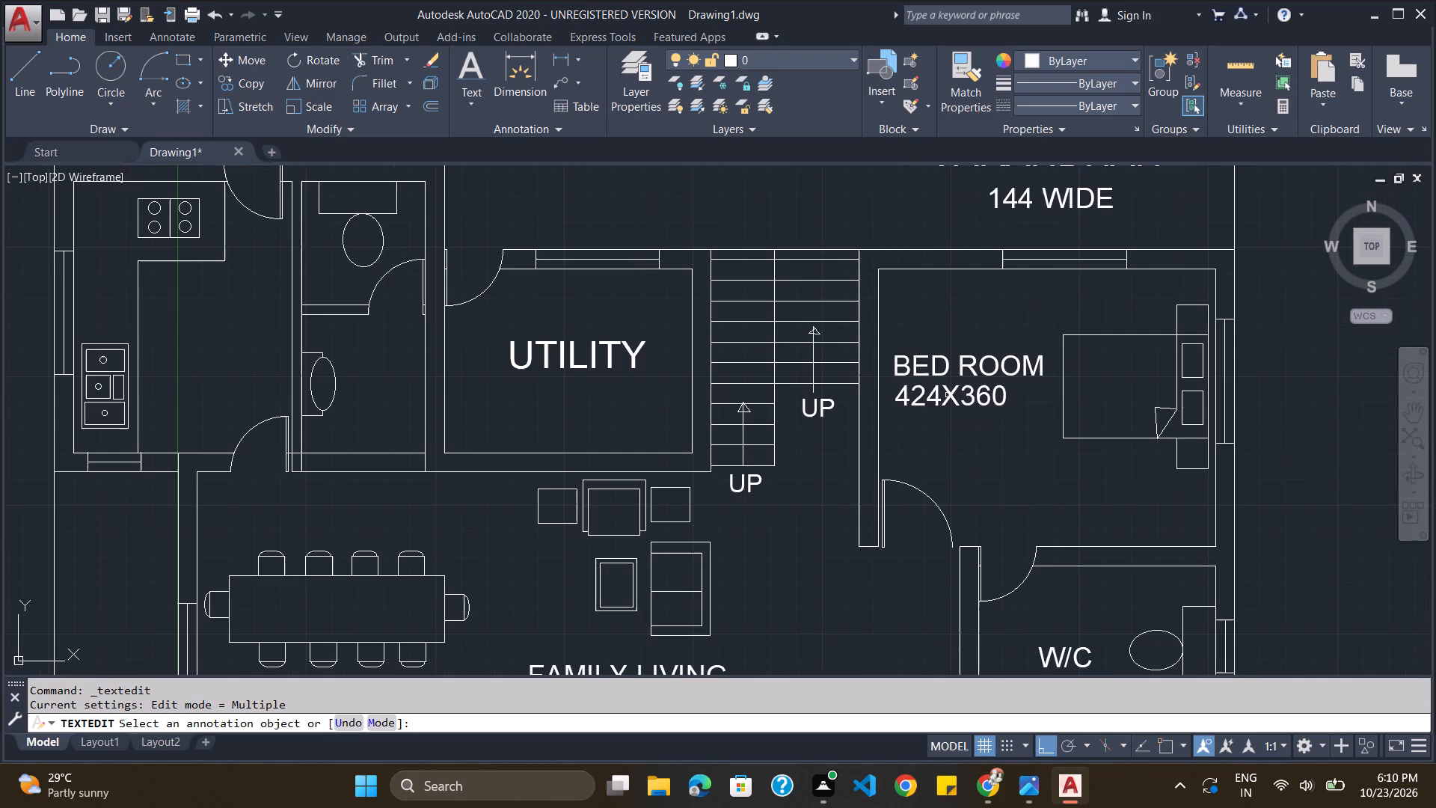
key("Escape")
left_click(949, 399)
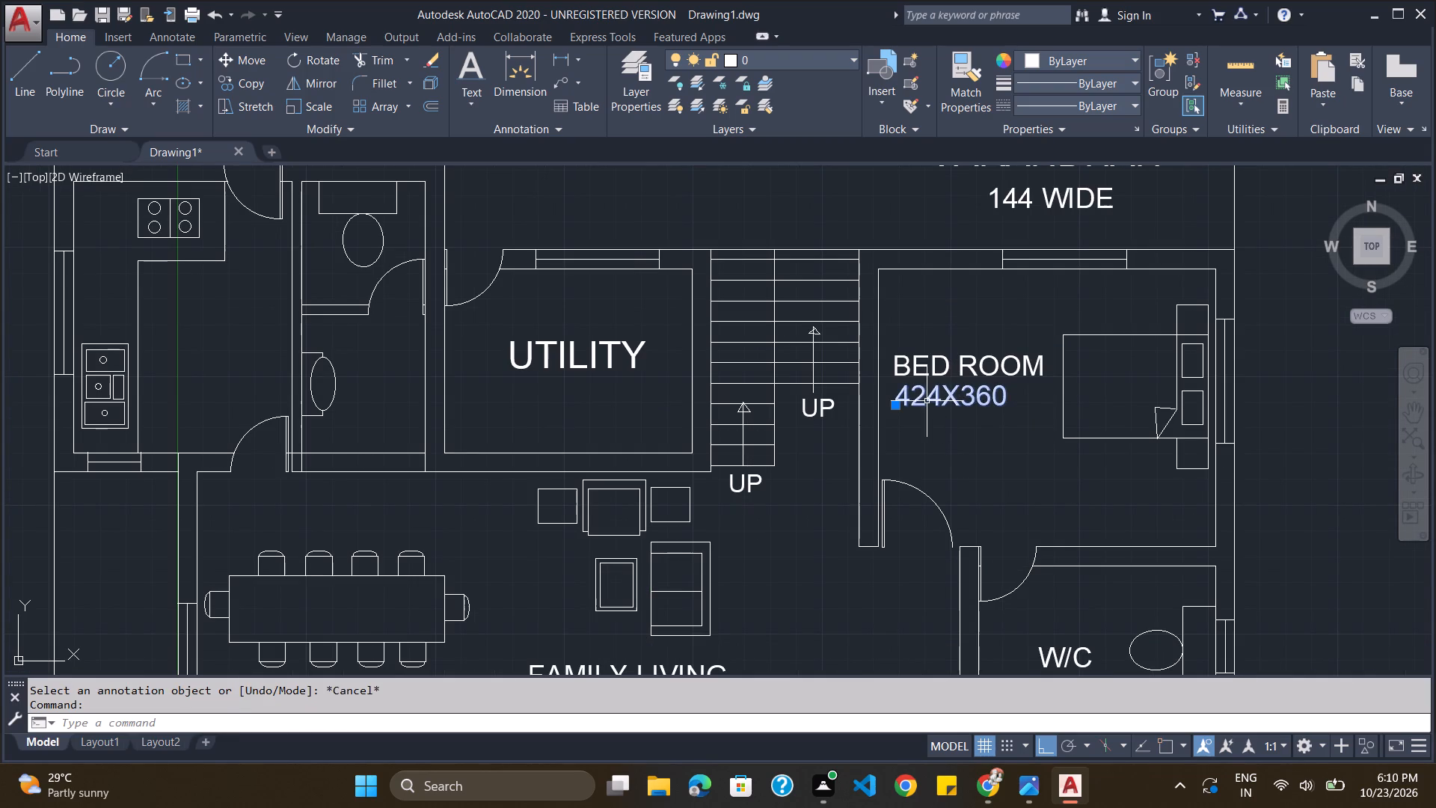
type("SC")
key("Return")
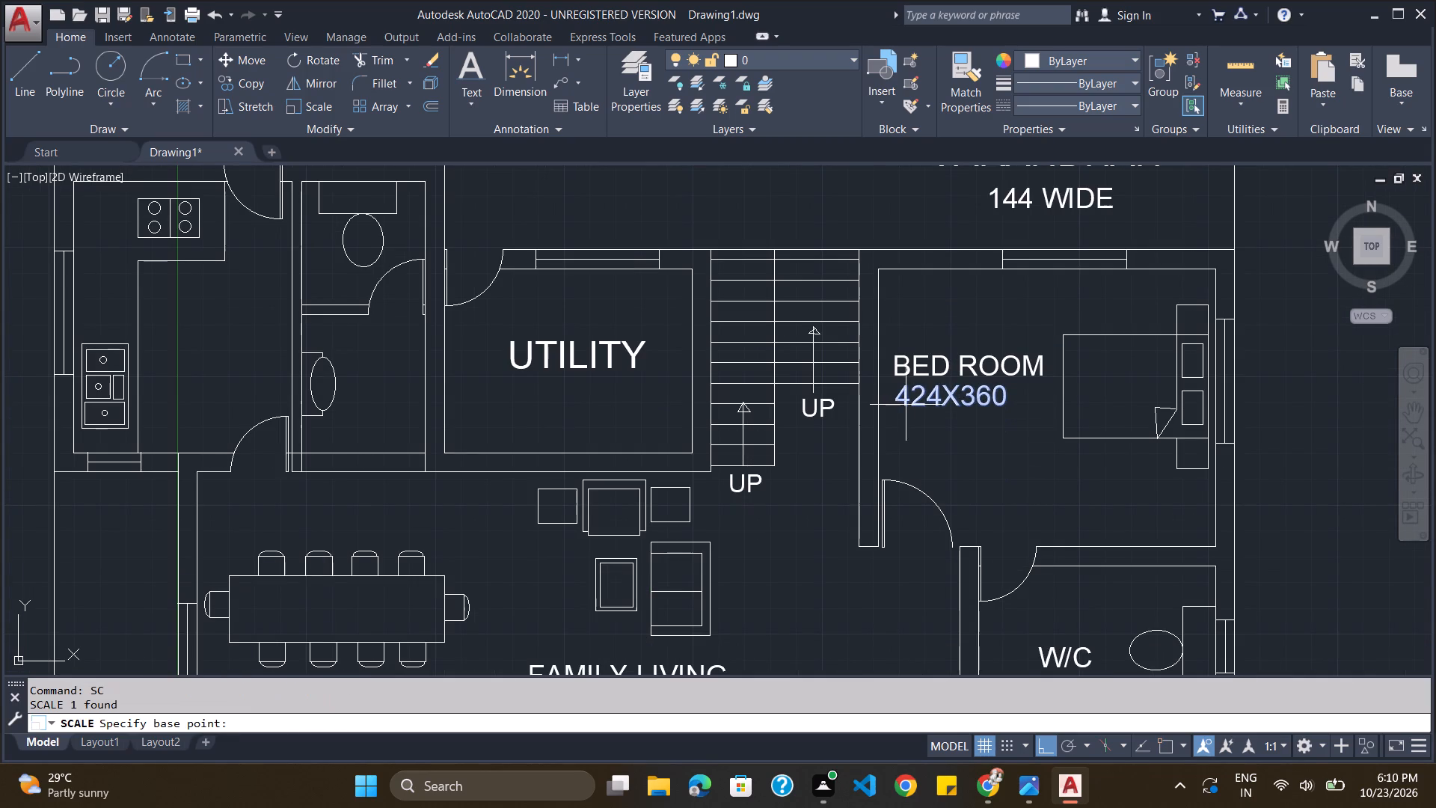
left_click(903, 403)
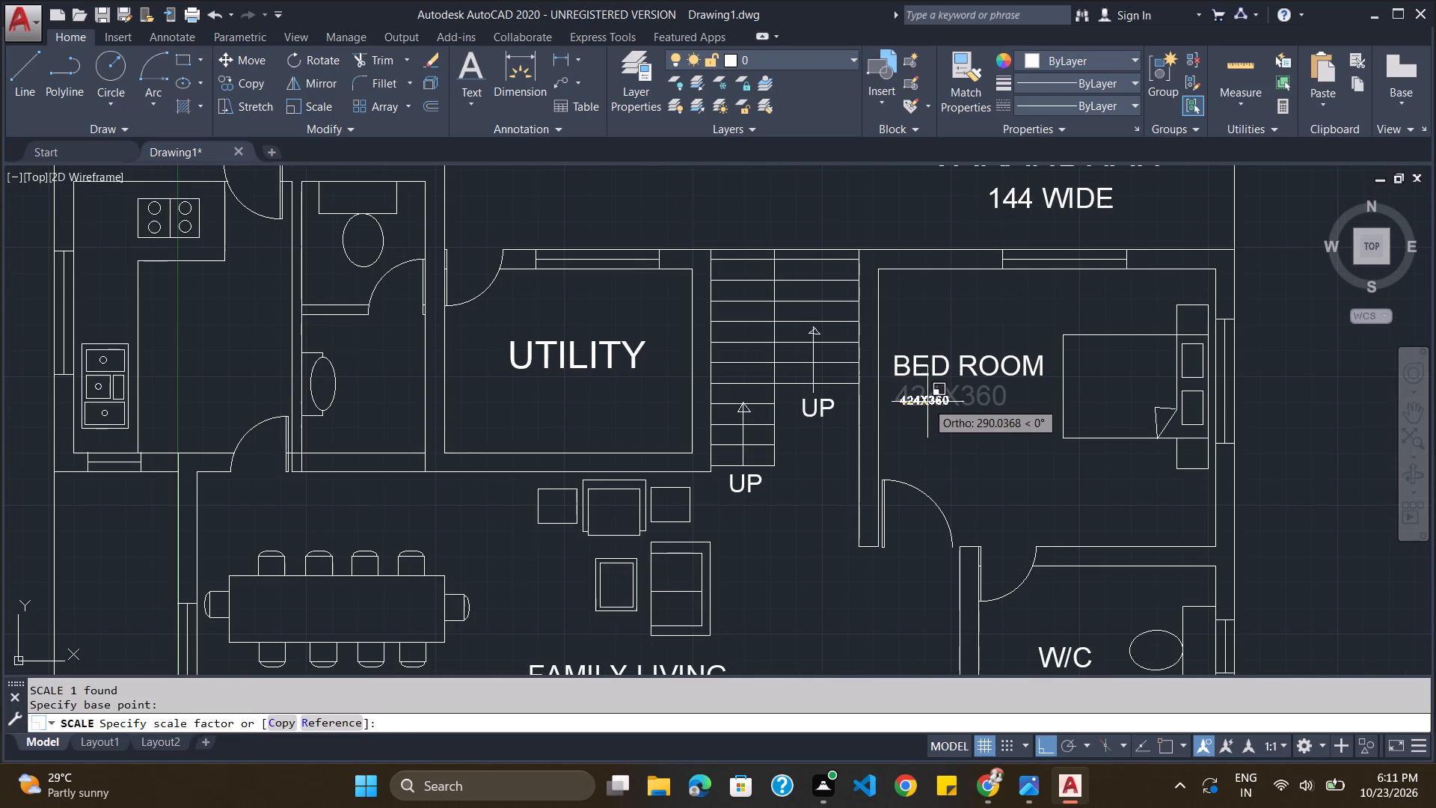
left_click(938, 401)
left_click(939, 399)
left_click_drag(930, 398, 957, 396)
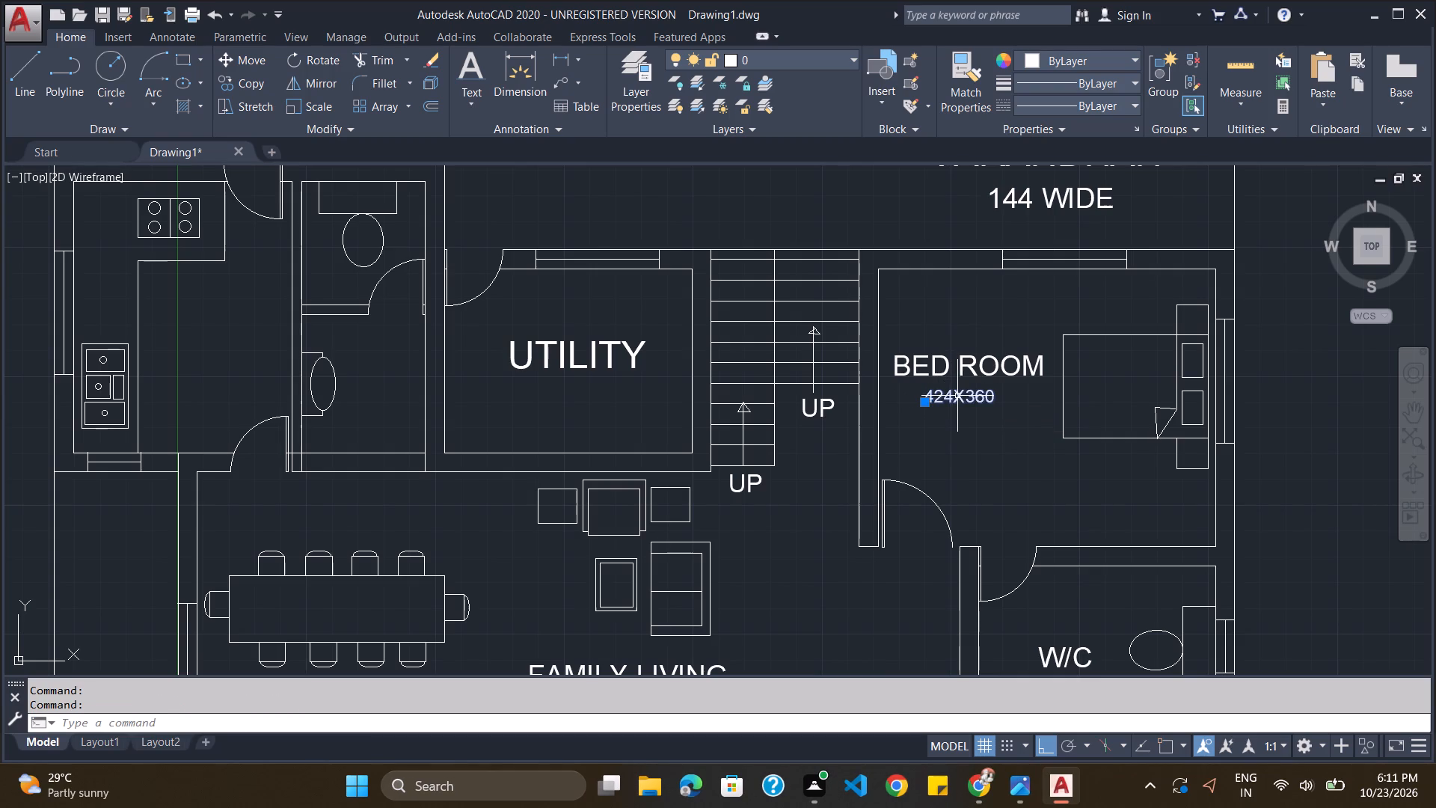
Copy the reduced 424X360 text and paste it beneath the W/C labels of both bathrooms between the bedrooms.
left_click(957, 396)
key("ctrl+c")
scroll(967, 402, "down", 2)
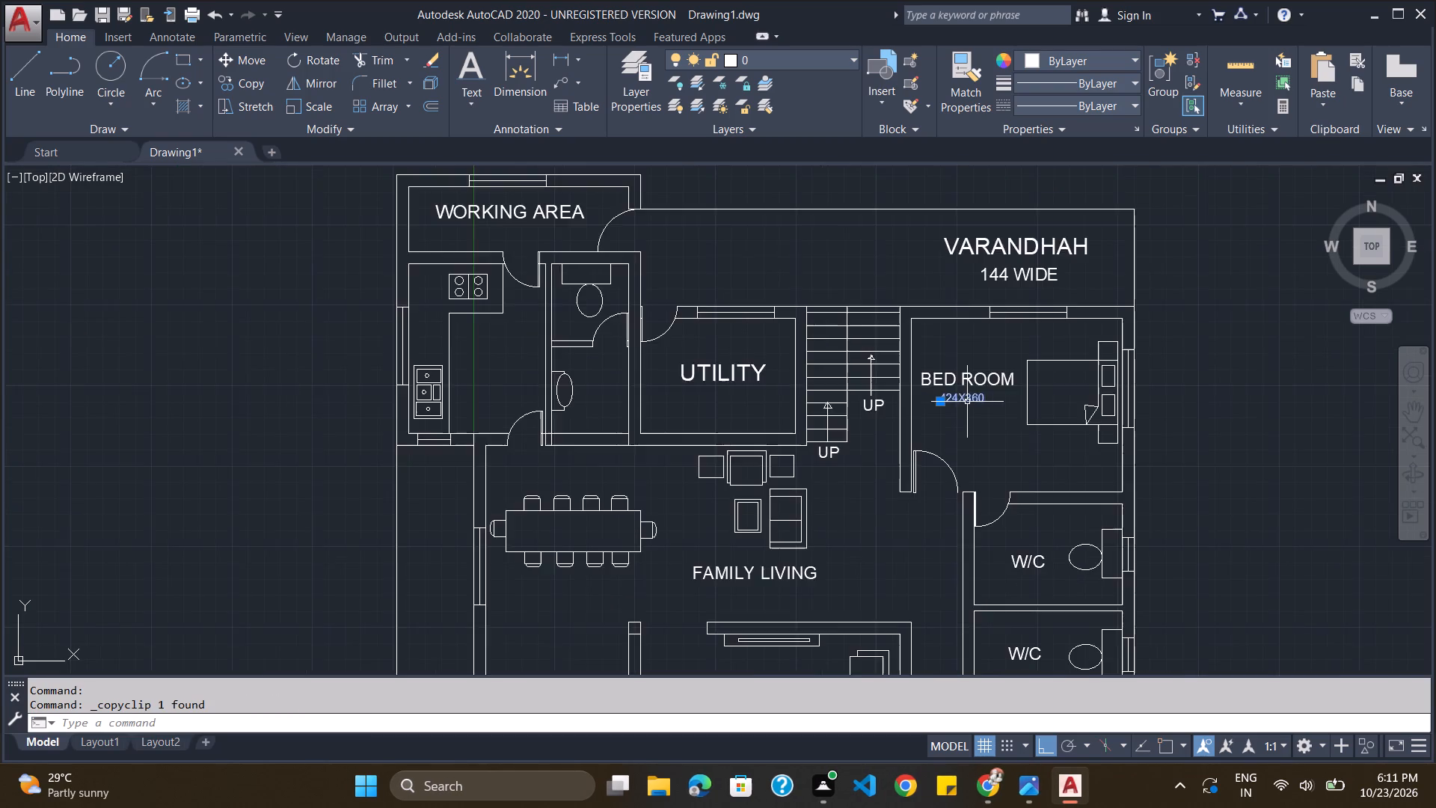
scroll(1024, 429, "up", 2)
scroll(1025, 436, "down", 2)
scroll(1013, 580, "up", 3)
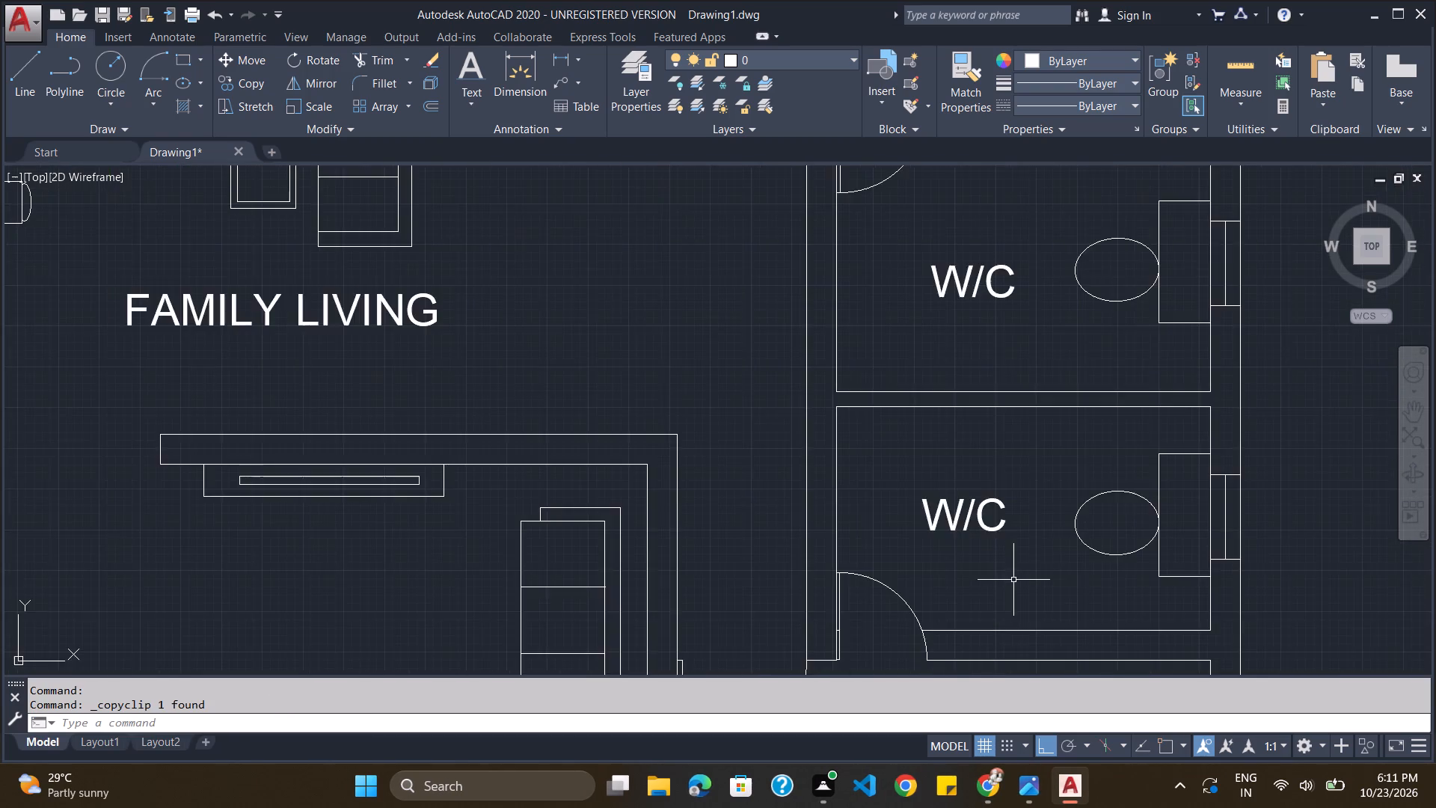
key("ctrl+v")
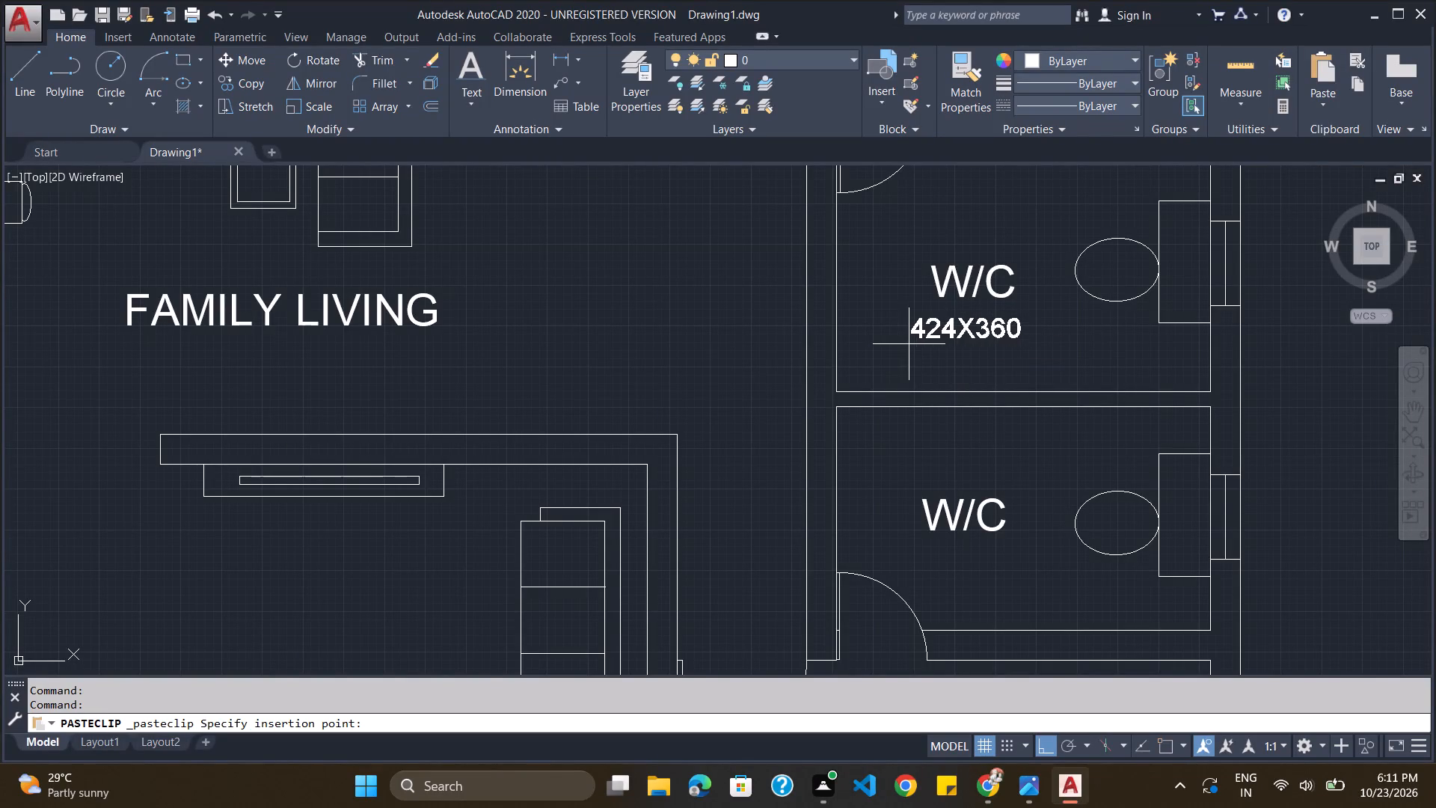
left_click(914, 342)
key("ctrl+v")
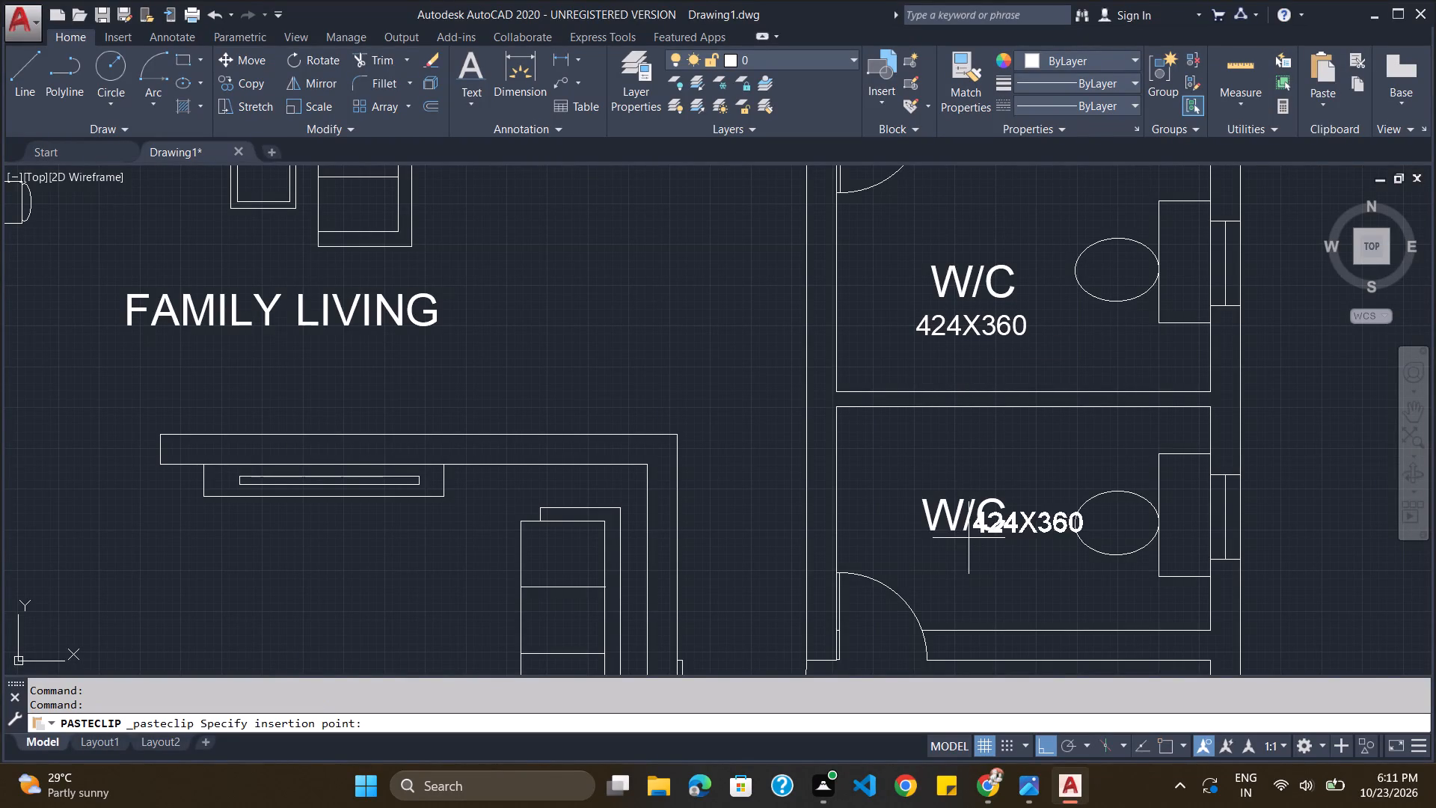
left_click(909, 569)
Paste another copy of the 424X360 text beneath the BED ROOM label of the lower bedroom.
scroll(921, 551, "down", 4)
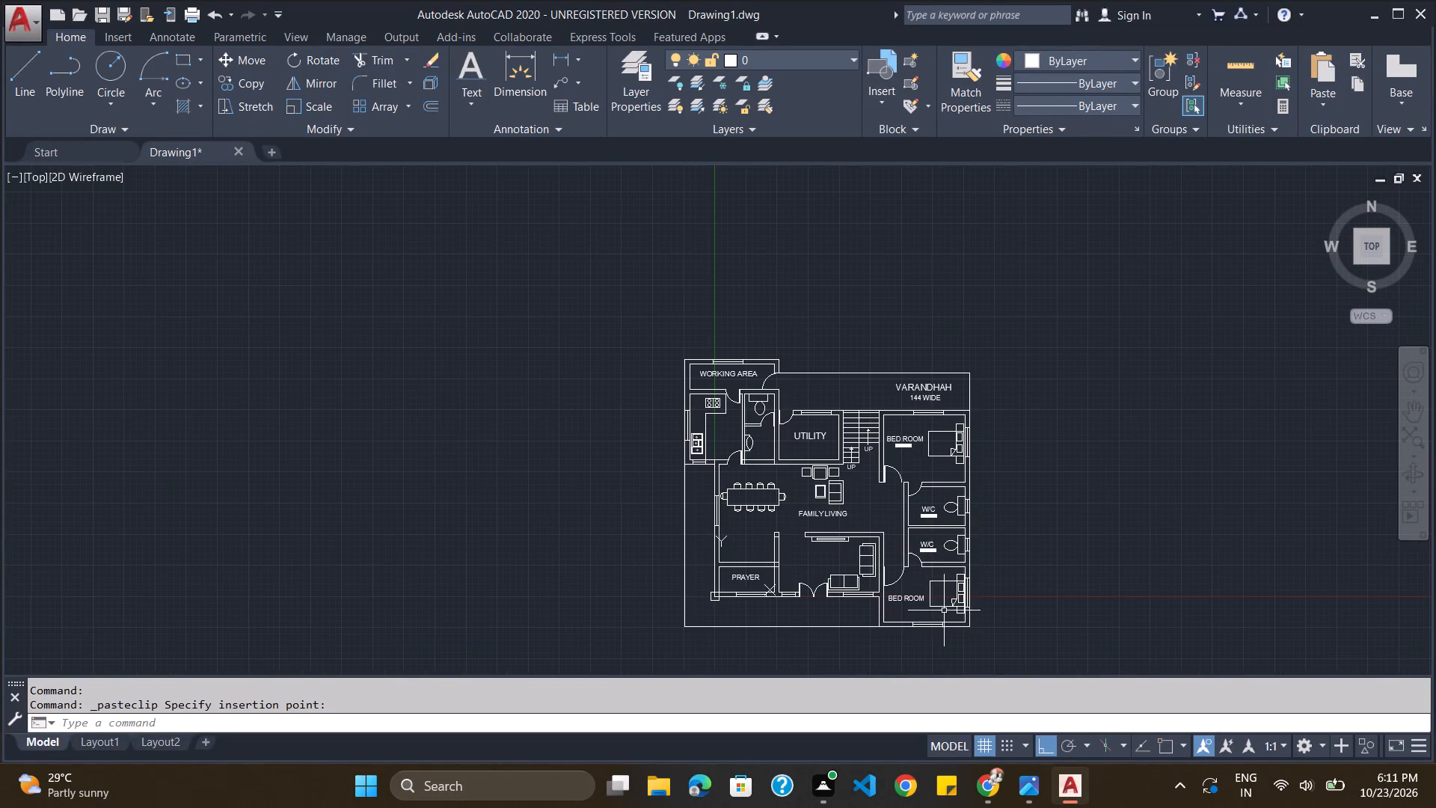
scroll(902, 637, "up", 4)
key("ctrl+v")
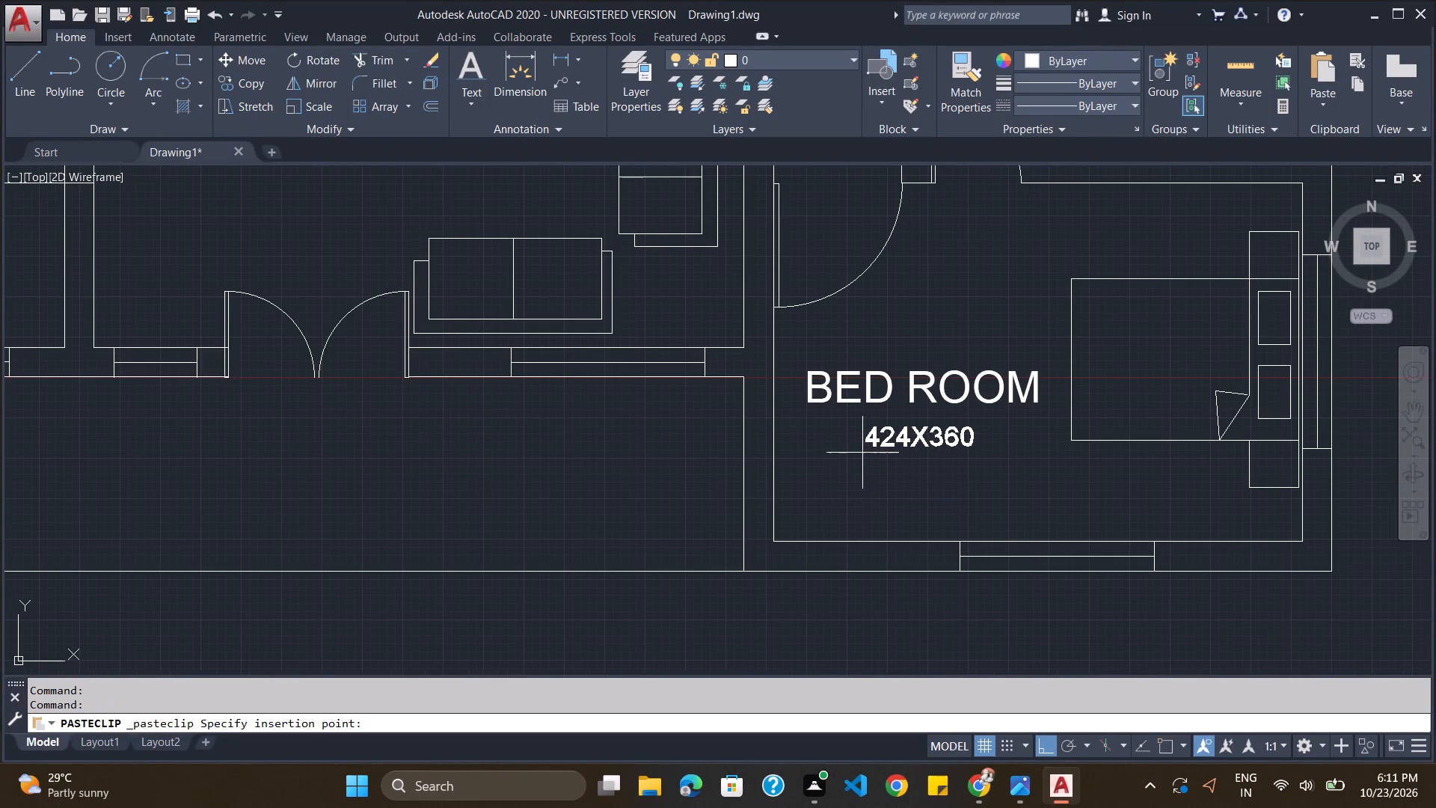
left_click(860, 447)
scroll(723, 377, "down", 4)
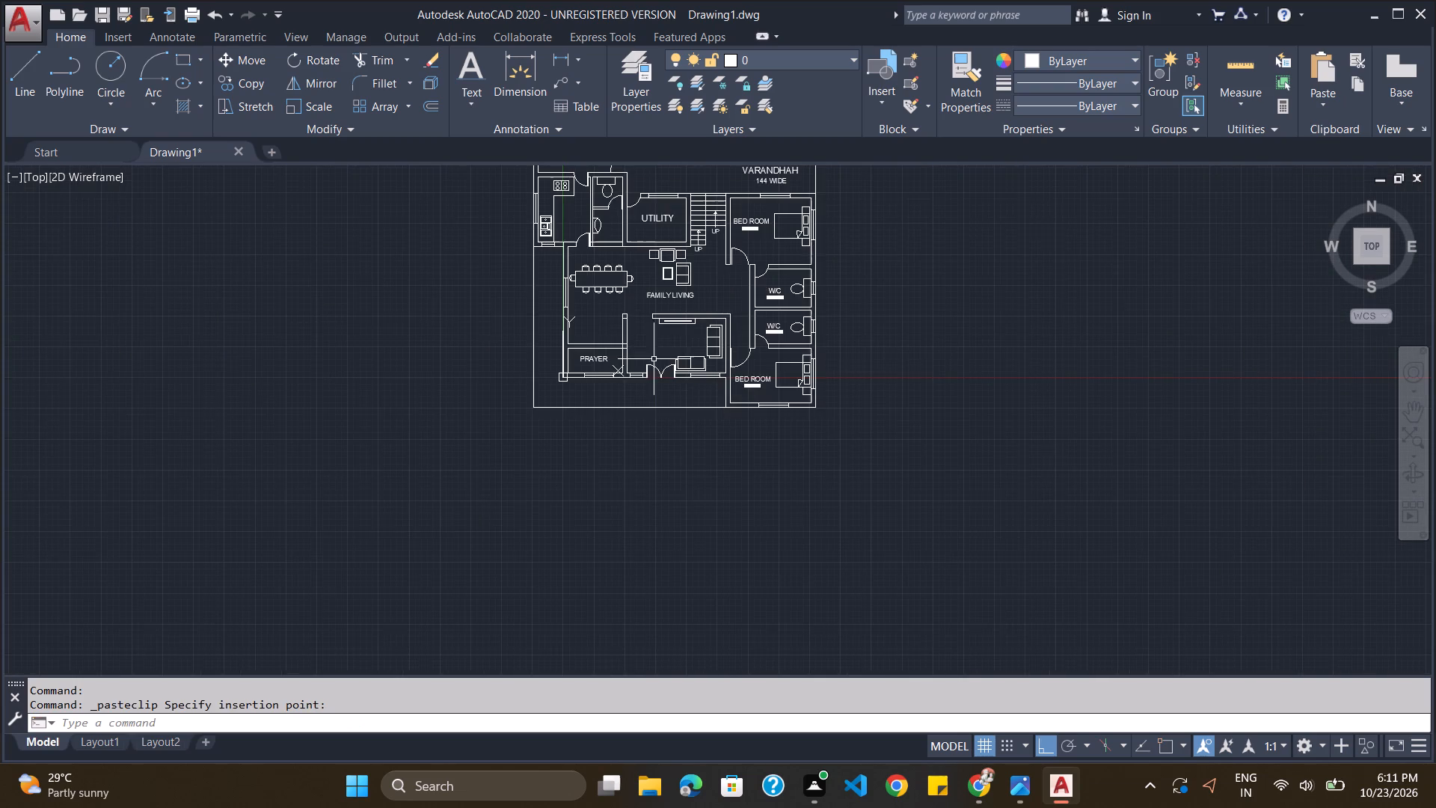
Paste copies of the 424X360 text beneath the PRAYER and FAMILY LIVING labels.
scroll(536, 358, "up", 4)
key("ctrl+v")
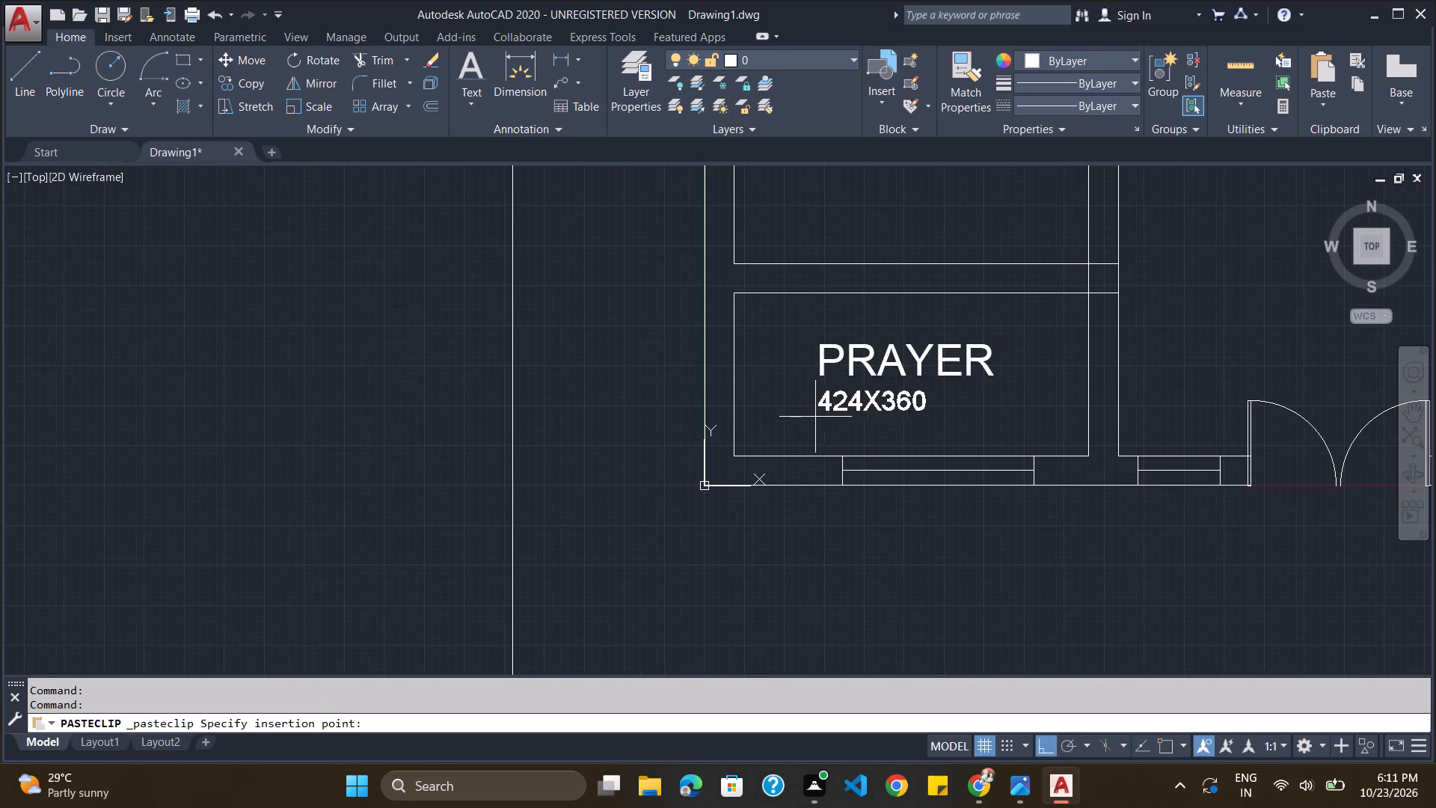
left_click(838, 414)
scroll(908, 420, "down", 3)
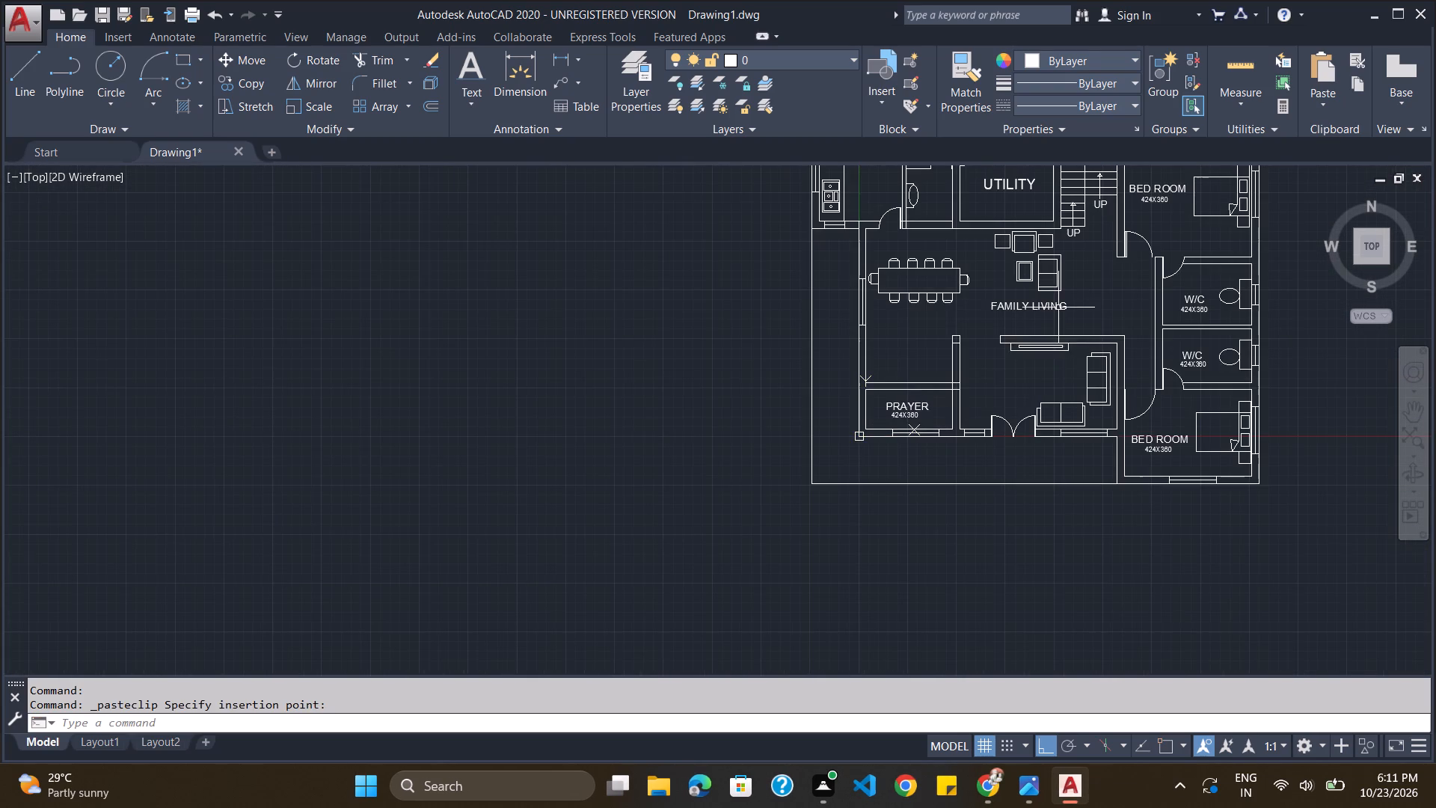
scroll(1058, 307, "up", 2)
key("ctrl+v")
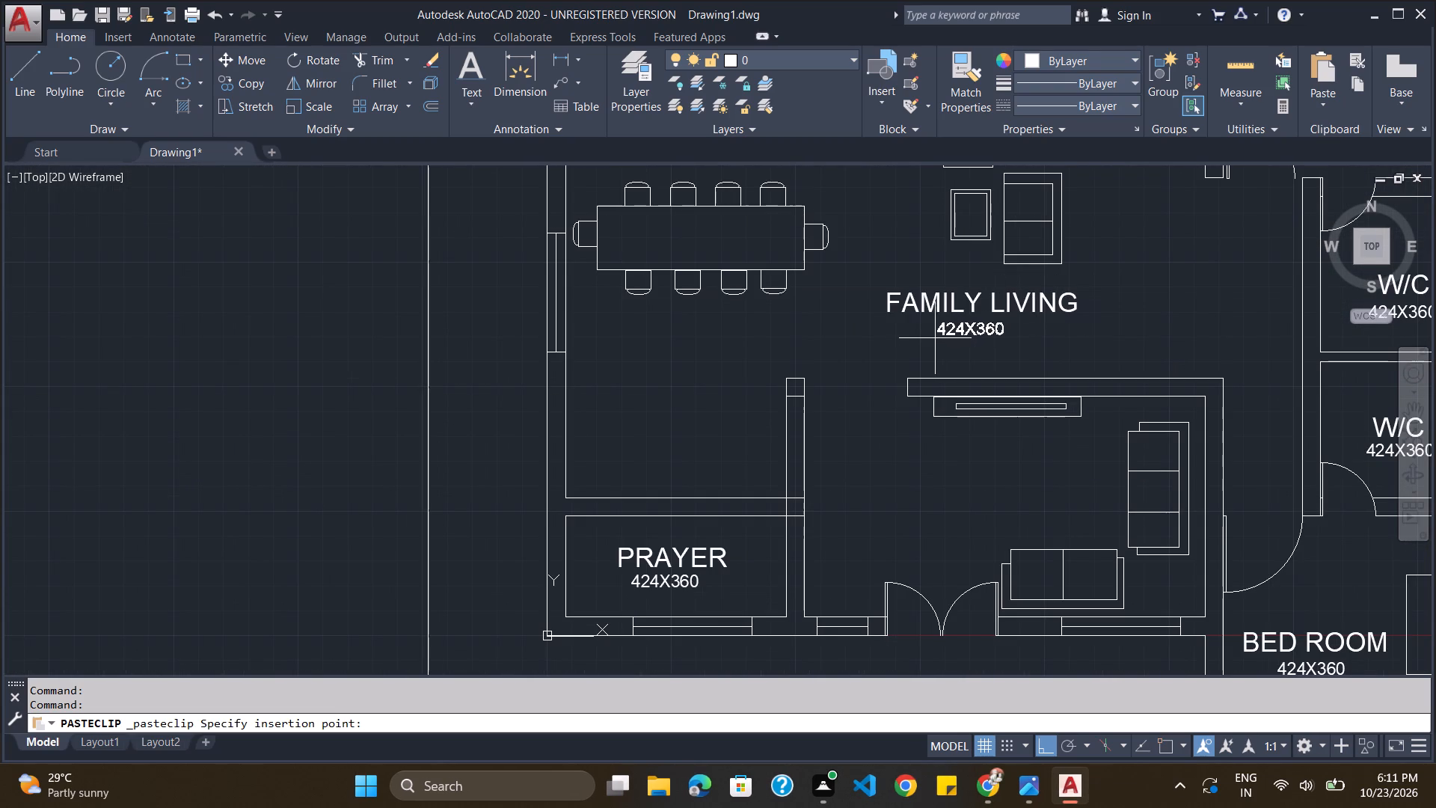
left_click(937, 340)
scroll(982, 334, "down", 3)
Paste another copy of the 424X360 text beneath the UTILITY label.
scroll(1058, 284, "up", 1)
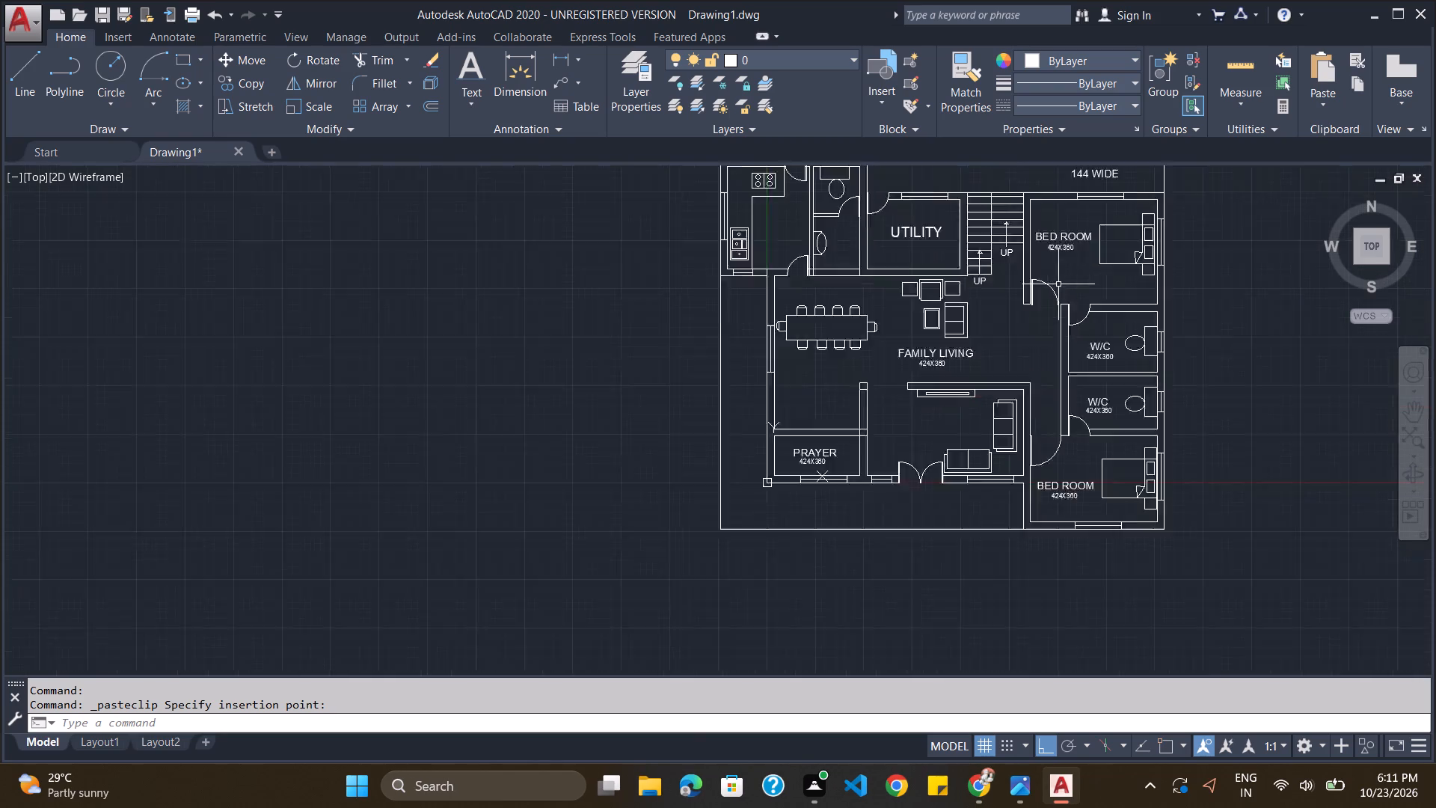
scroll(1058, 284, "up", 1)
scroll(942, 303, "down", 2)
scroll(895, 212, "up", 3)
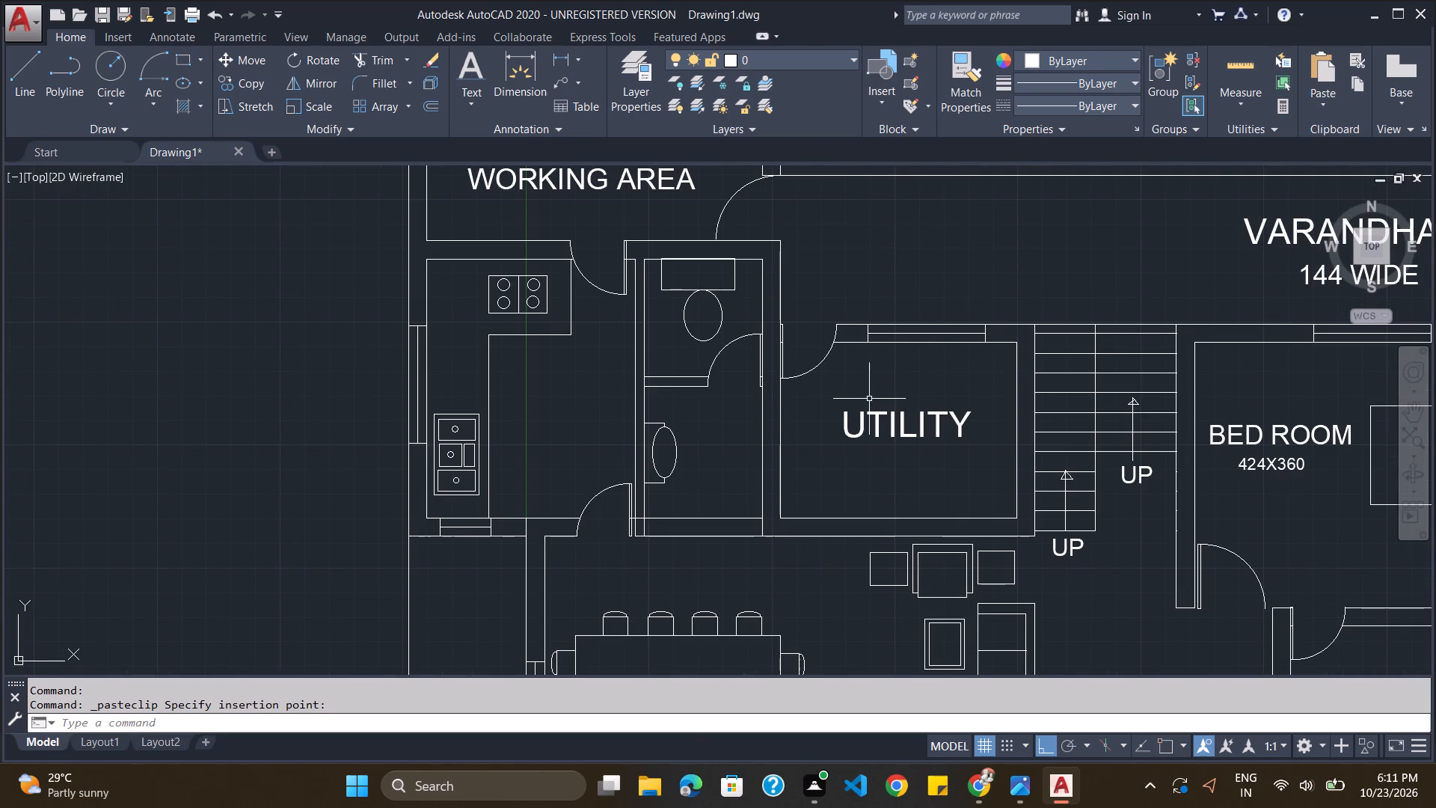
key("ctrl+v")
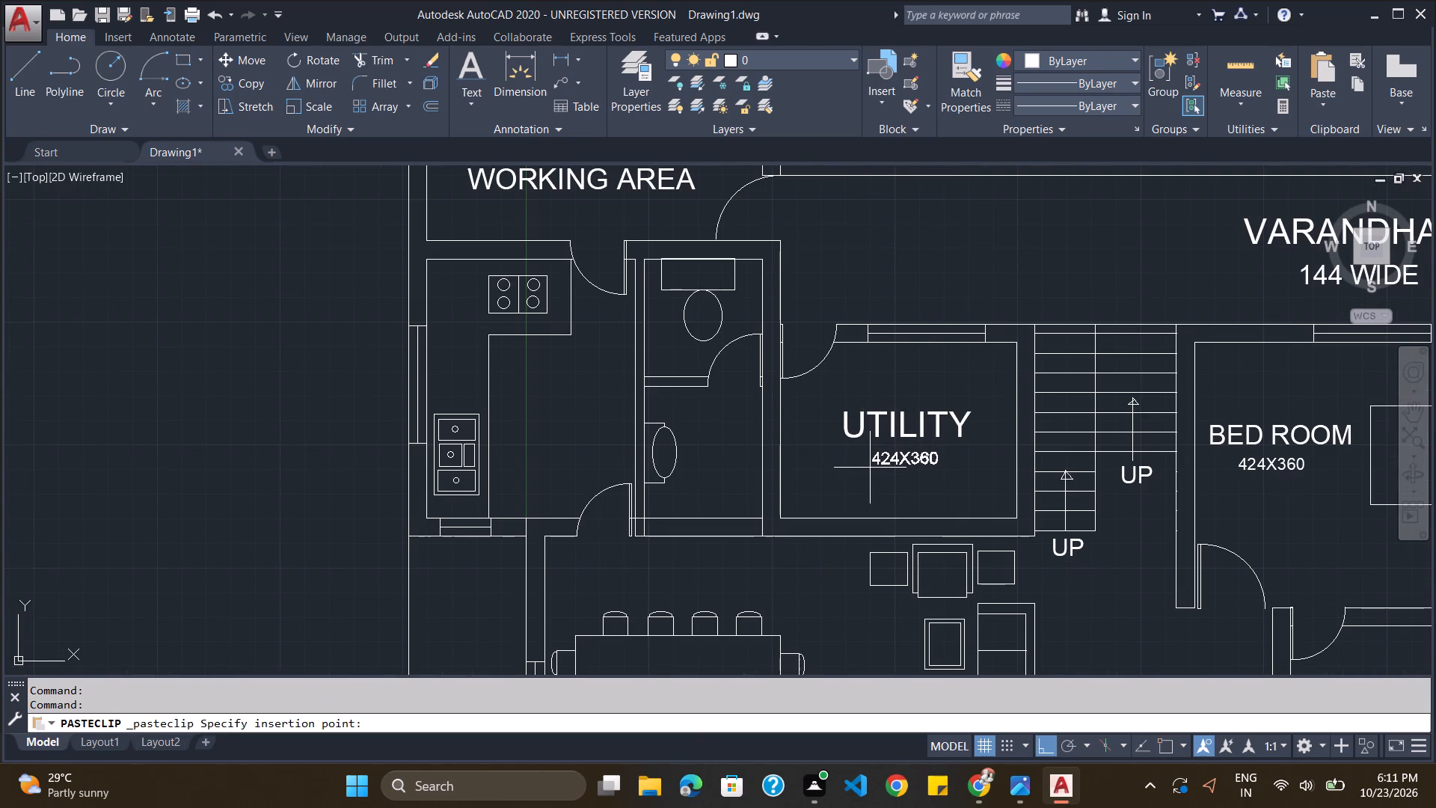
left_click(868, 469)
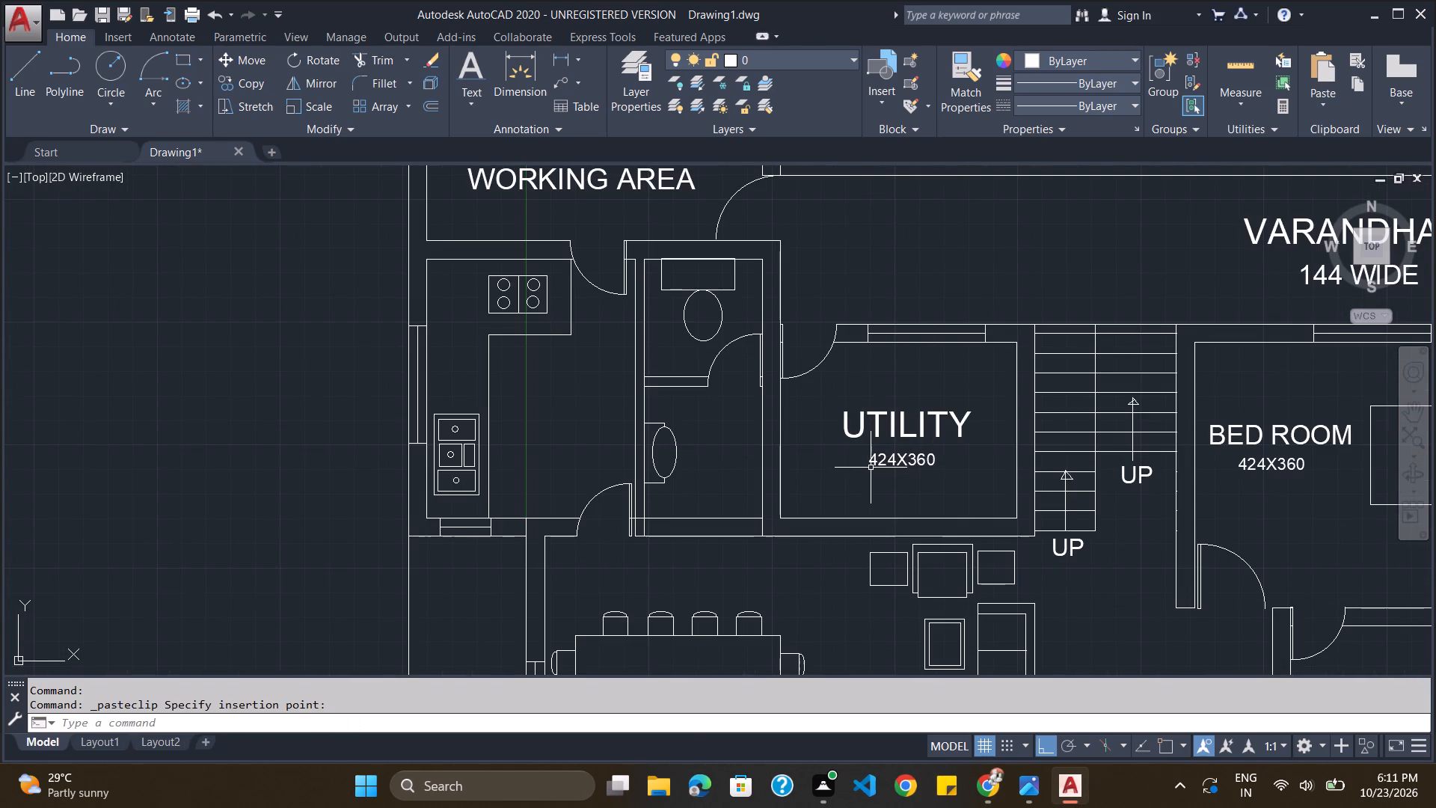
Copy the UTILITY label into the room with the stove and sink and change the copy to KITCHEN.
left_click(911, 427)
left_click(898, 427)
key("ctrl+c")
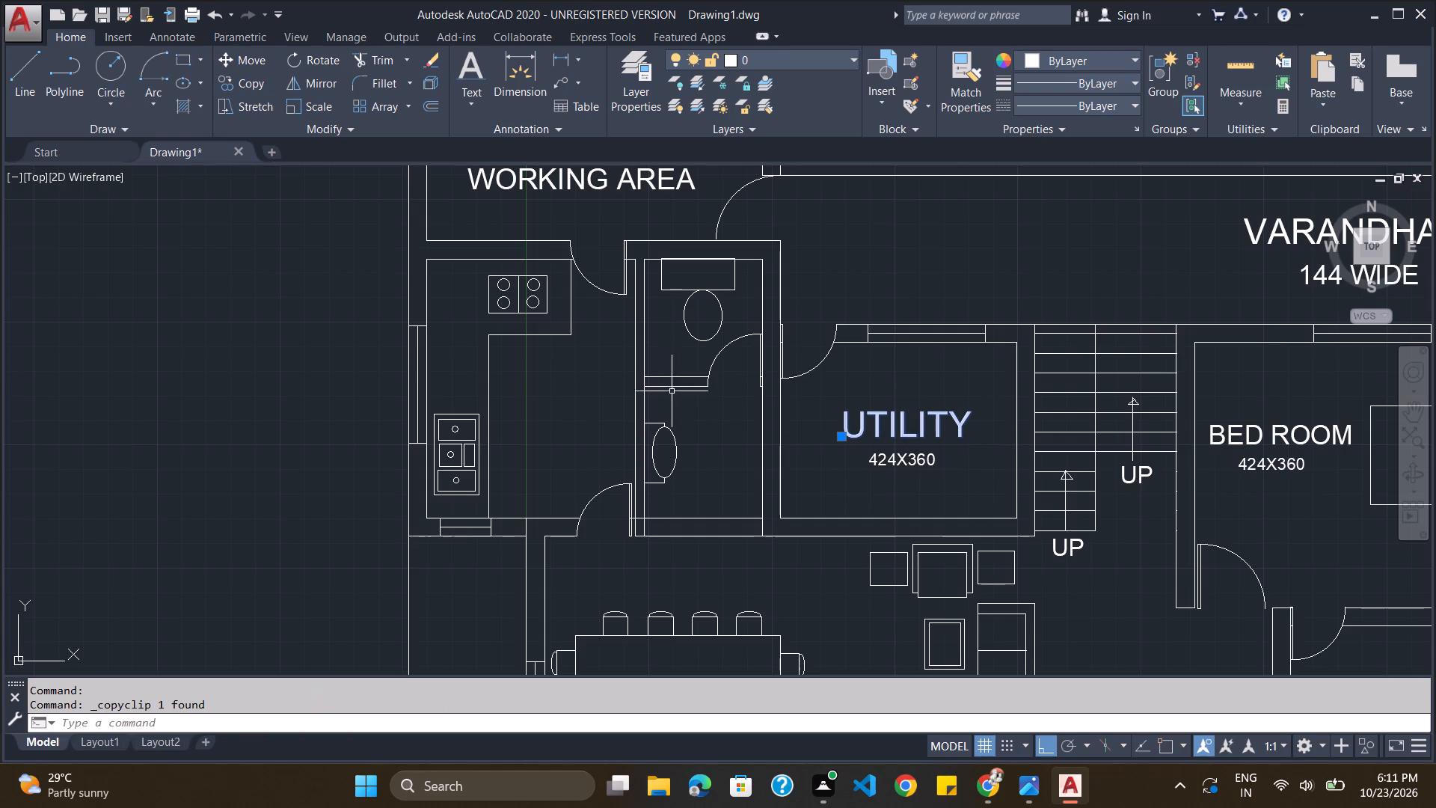
key("ctrl+v")
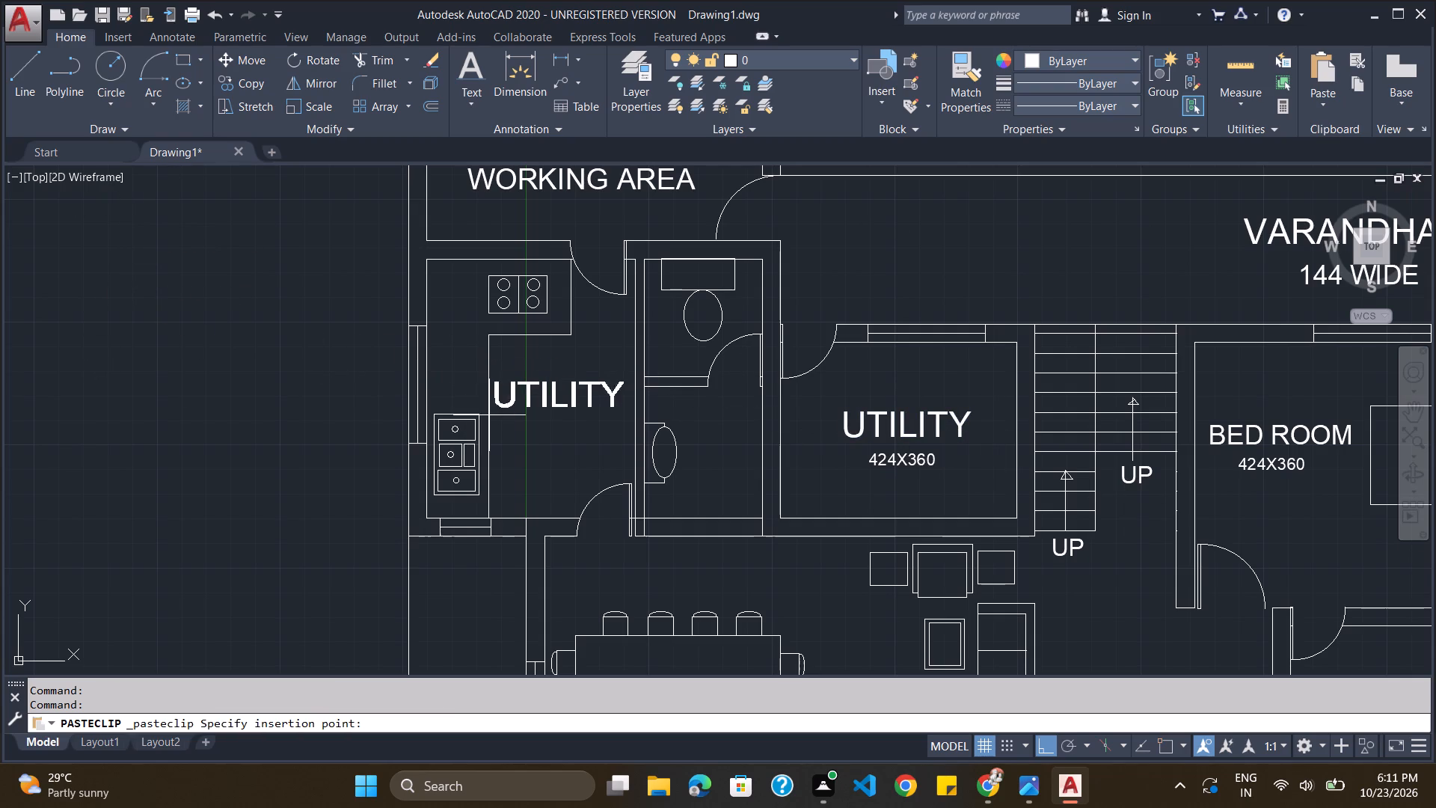
left_click(488, 410)
double_click(508, 393)
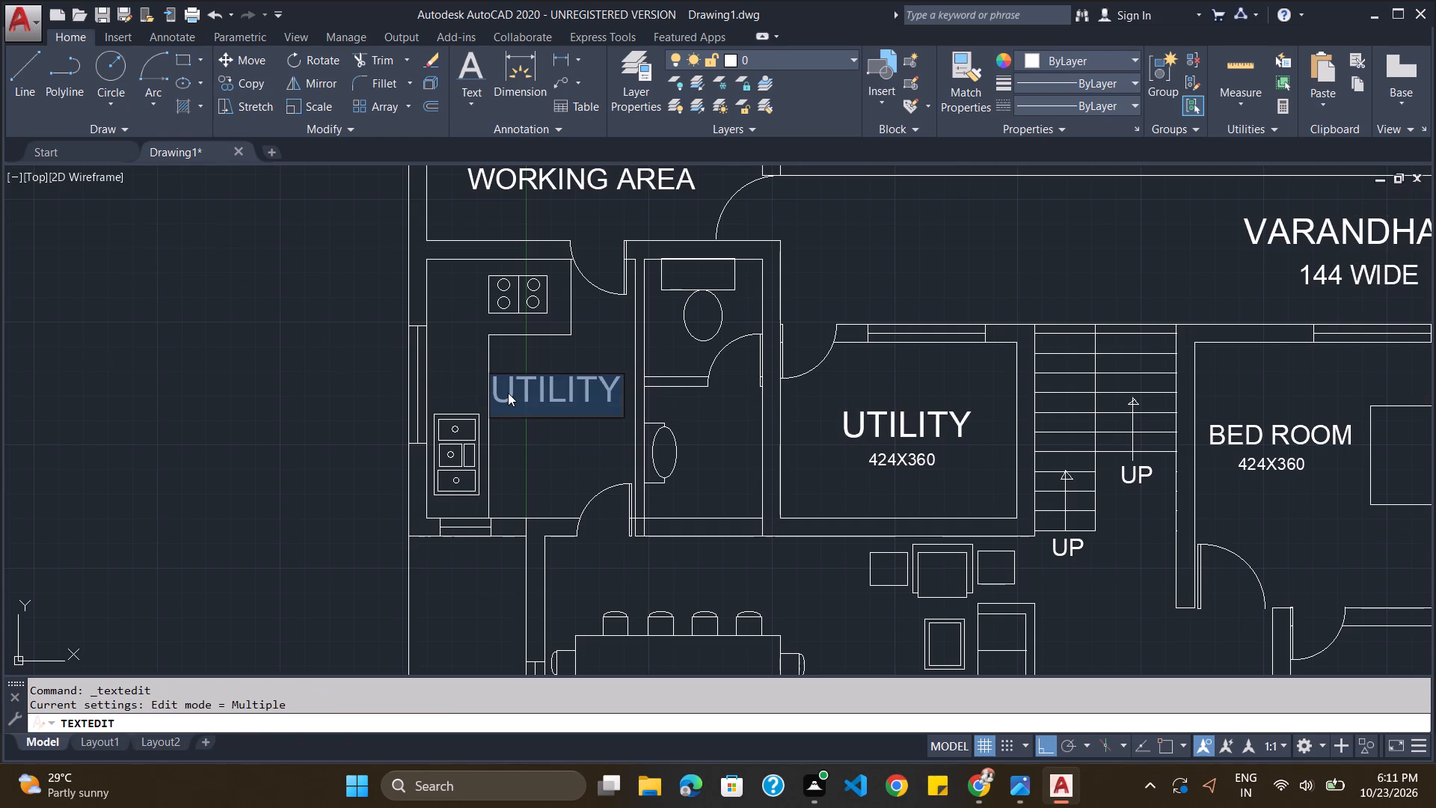
type("KITCHEN")
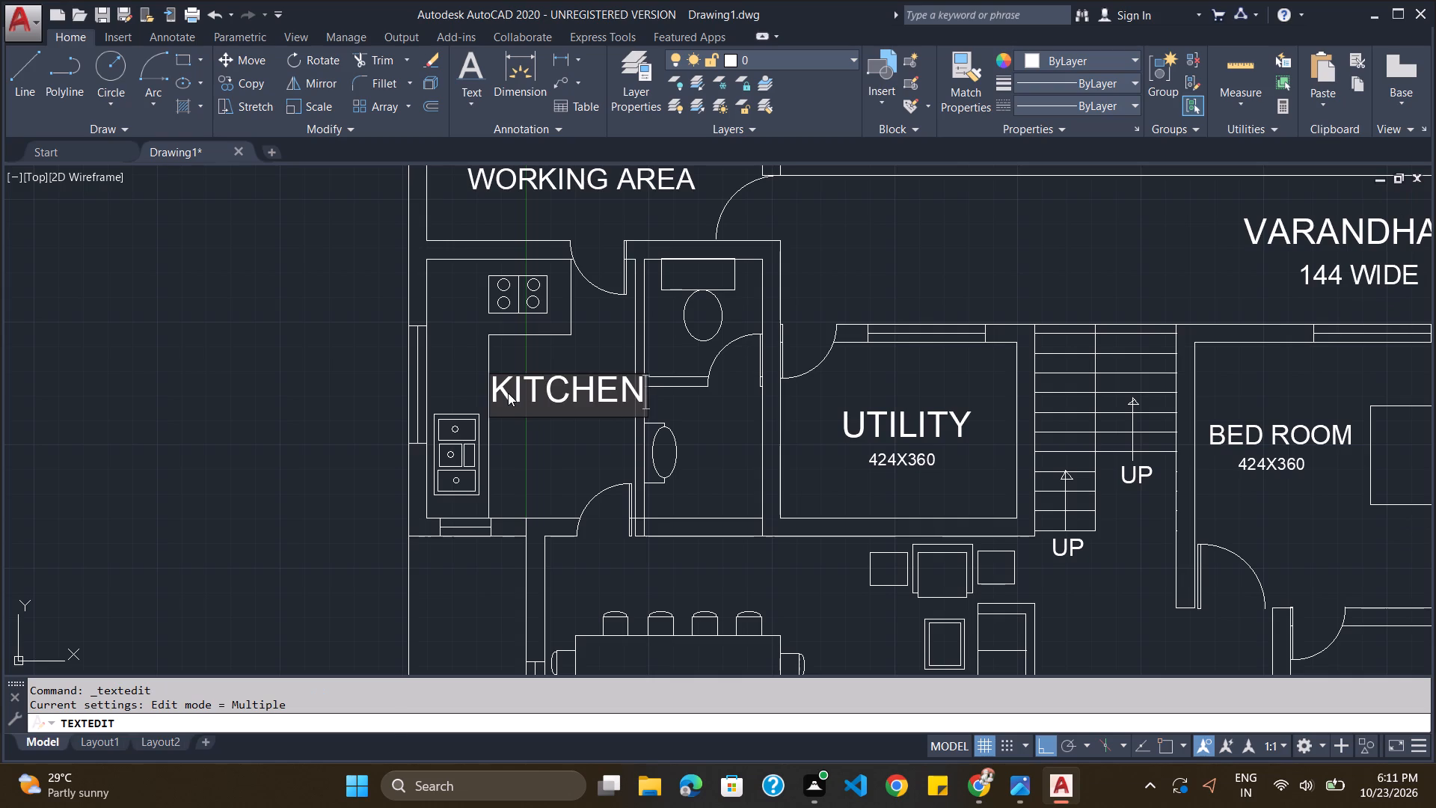
key("Return")
left_click(534, 382)
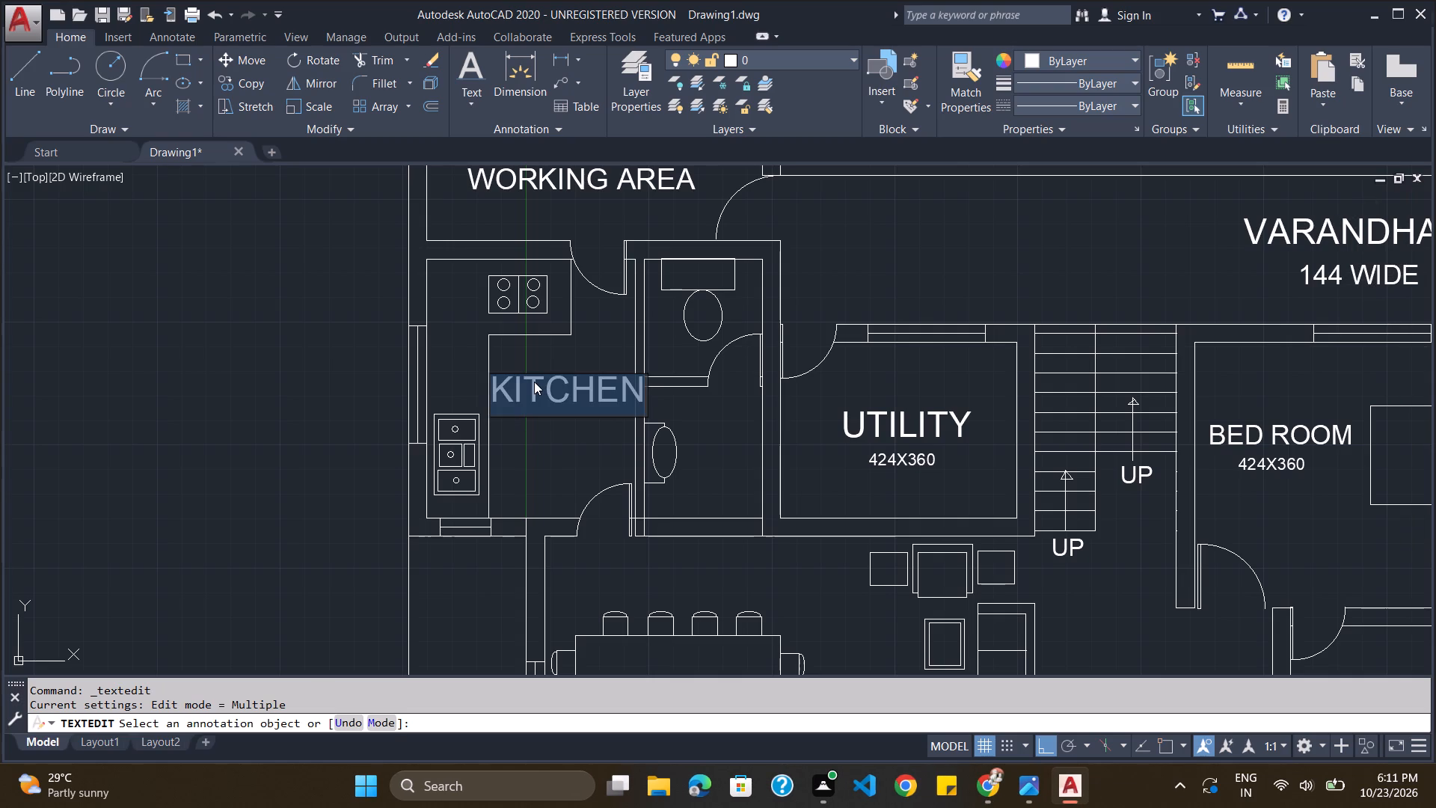
key("Escape")
key("Escape")
Scale down the KITCHEN label and shift it slightly so it sits centred in the kitchen's open floor area.
left_click(534, 382)
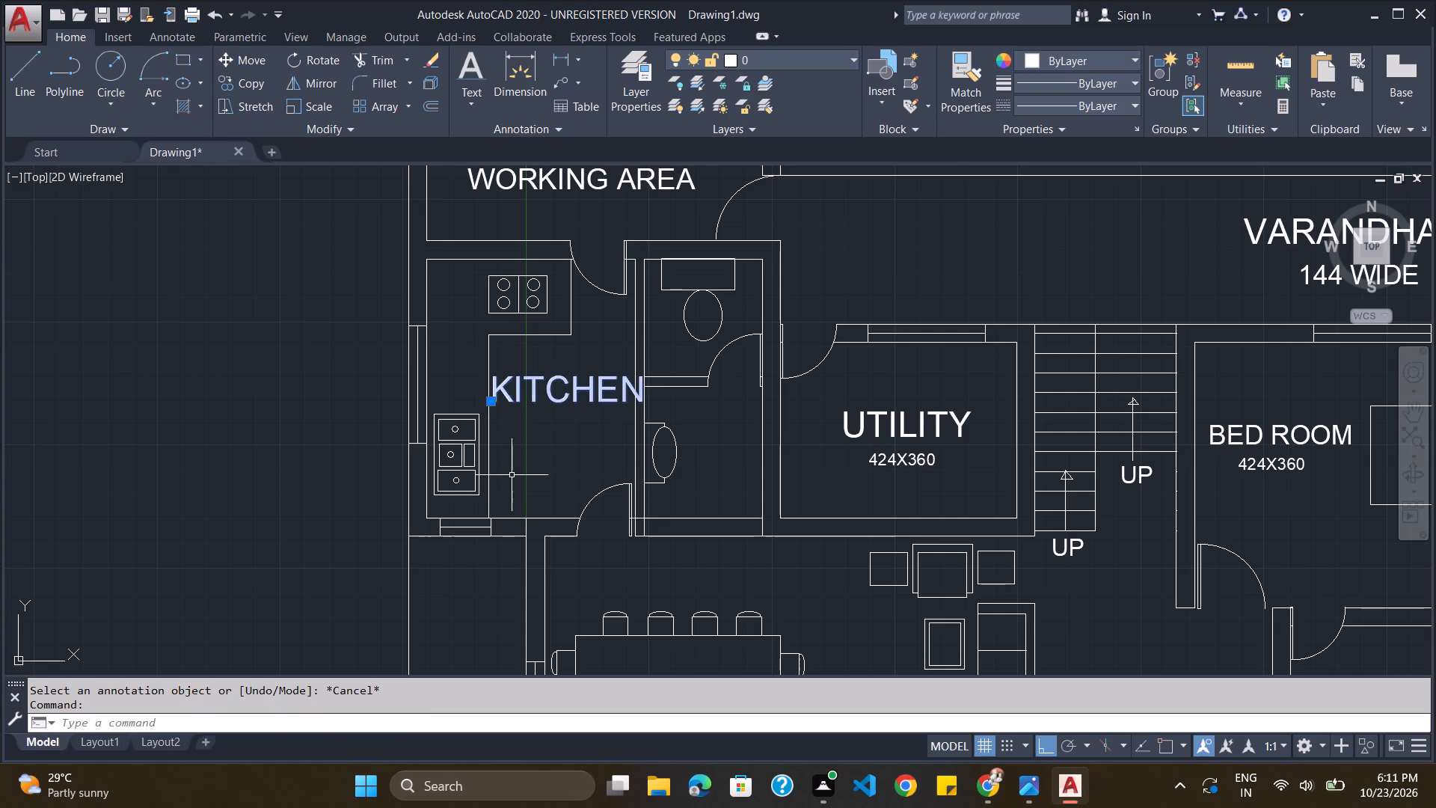
key("s")
key("c")
key("Return")
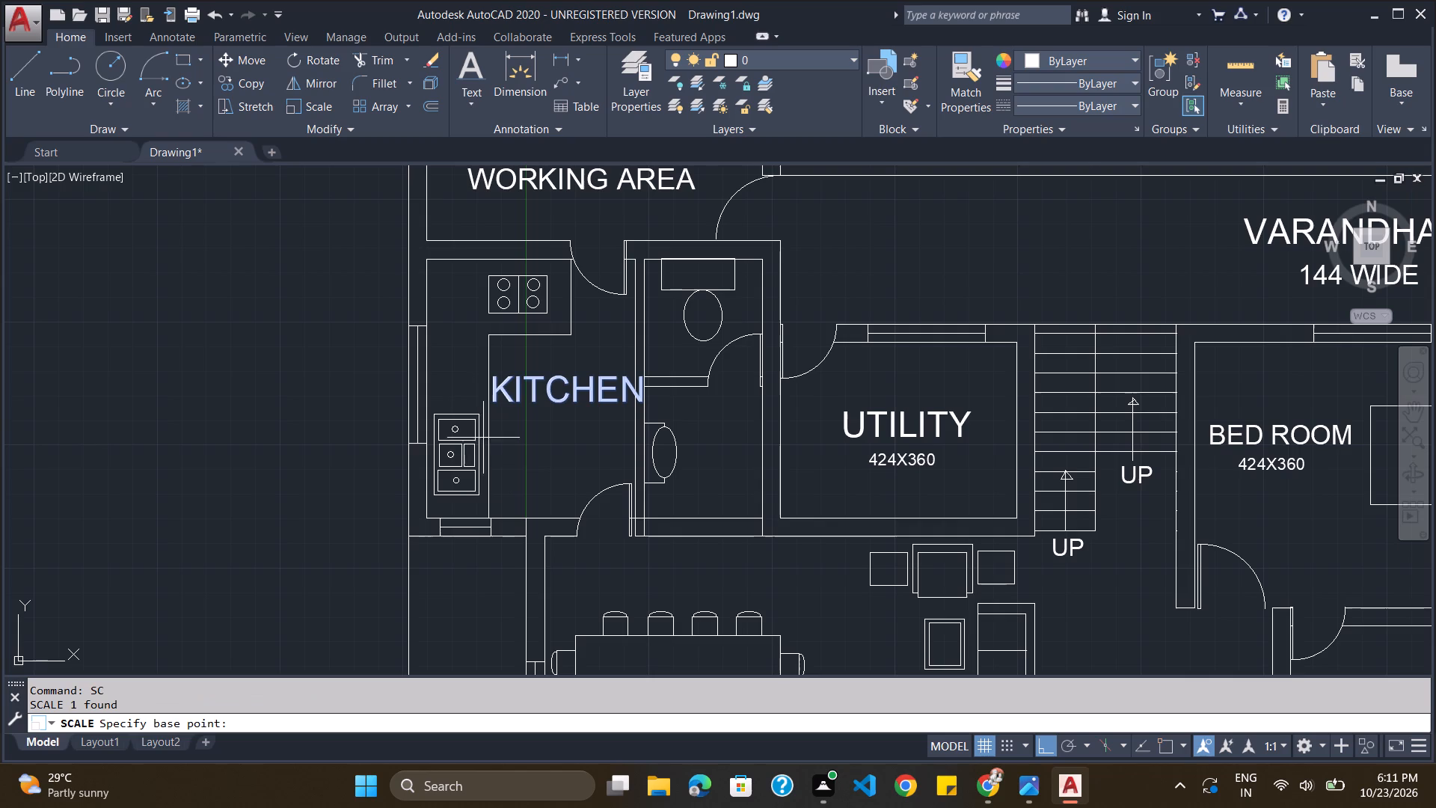
left_click(492, 400)
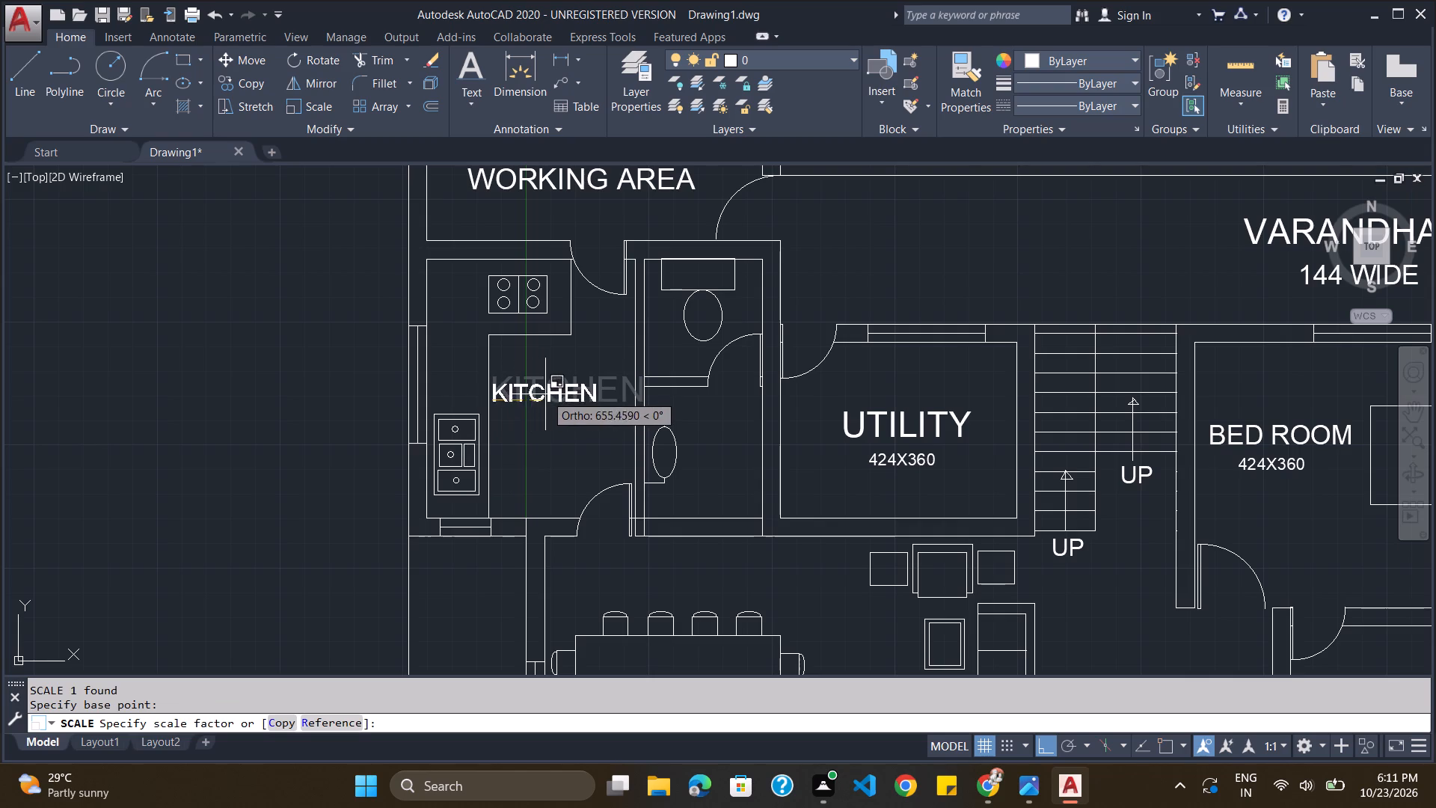
left_click(550, 394)
left_click(550, 394)
left_click_drag(553, 391, 558, 391)
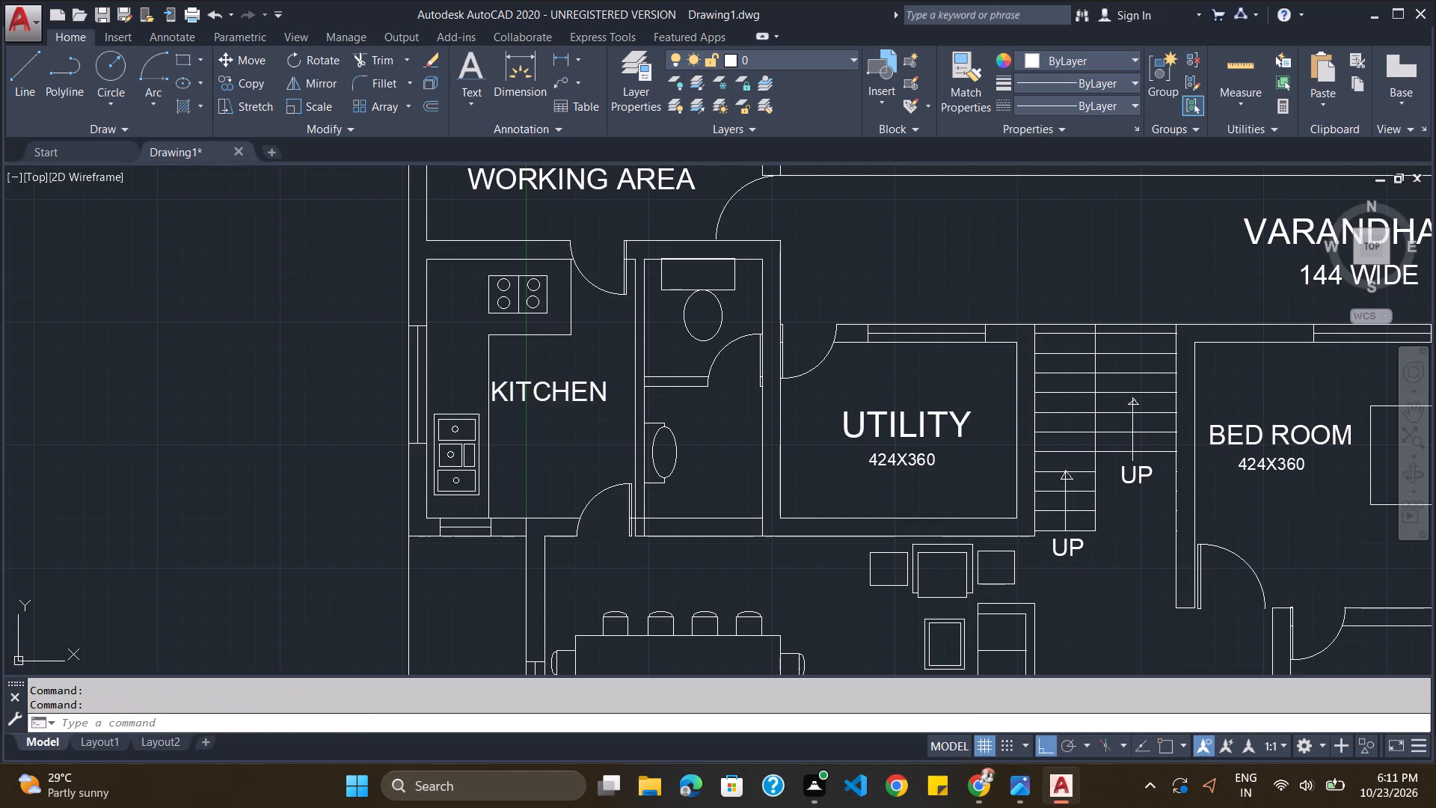
left_click_drag(558, 391, 562, 391)
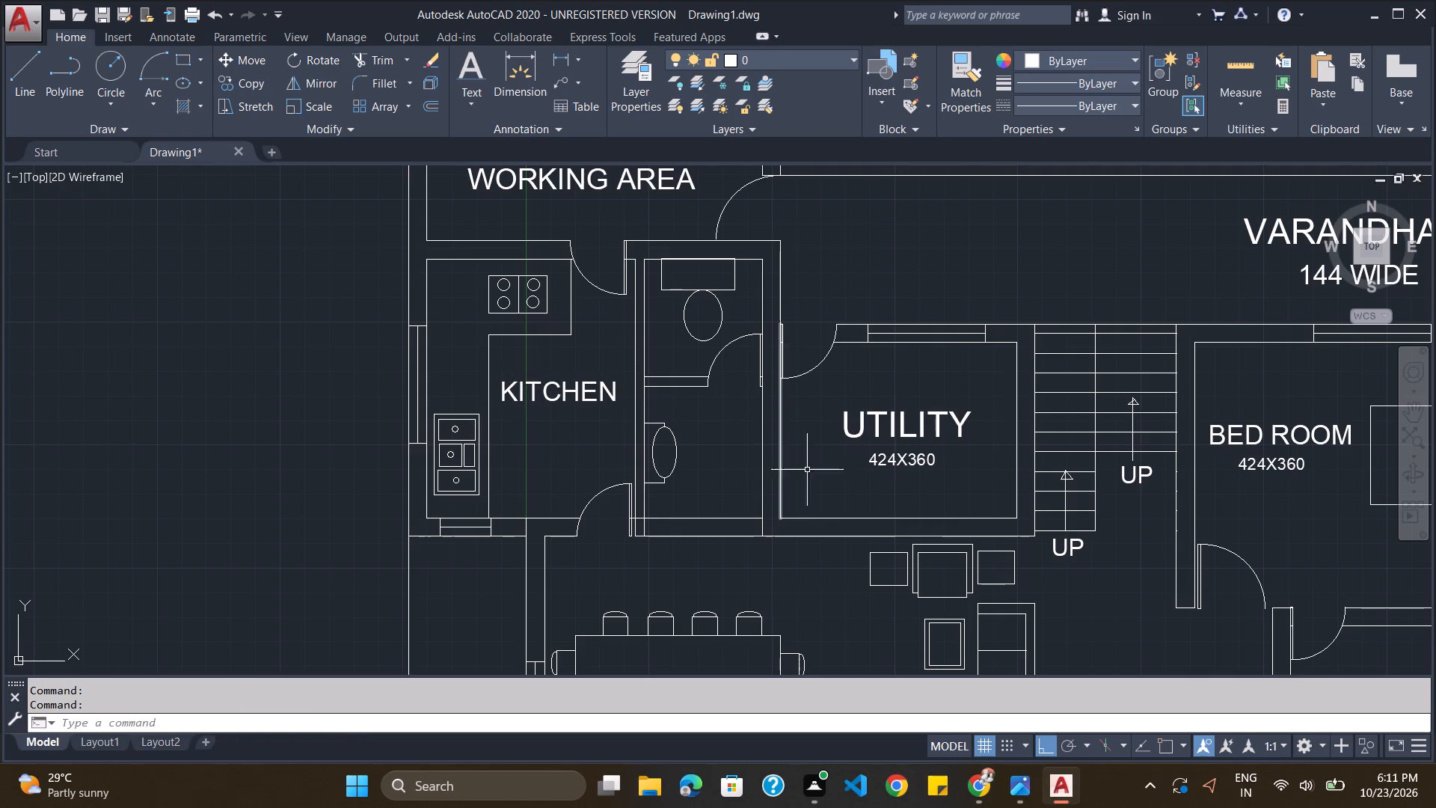
Copy the 424X360 text from the utility room beneath the KITCHEN label and change the copy to 352X300.
left_click(883, 456)
key("ctrl+c")
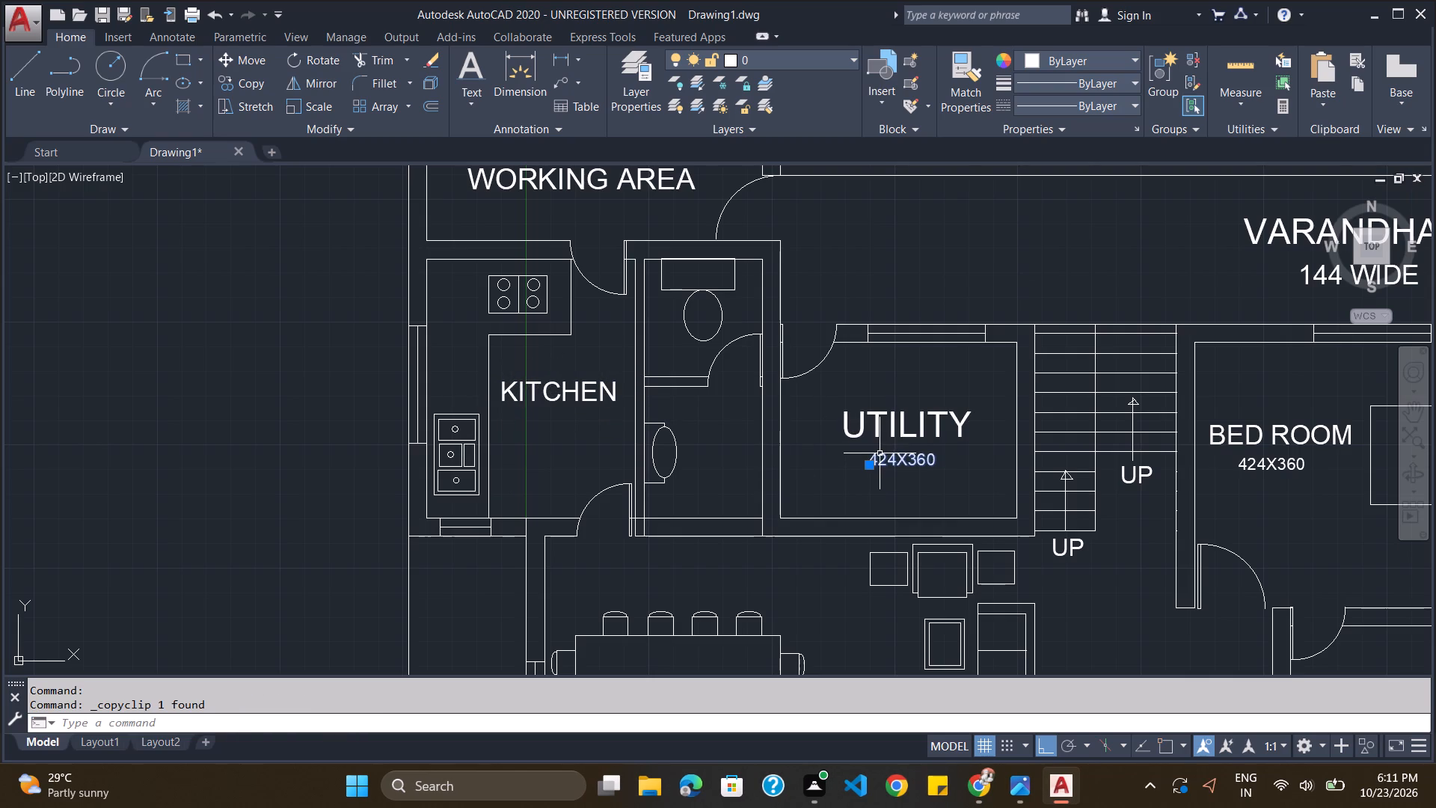
key("ctrl+v")
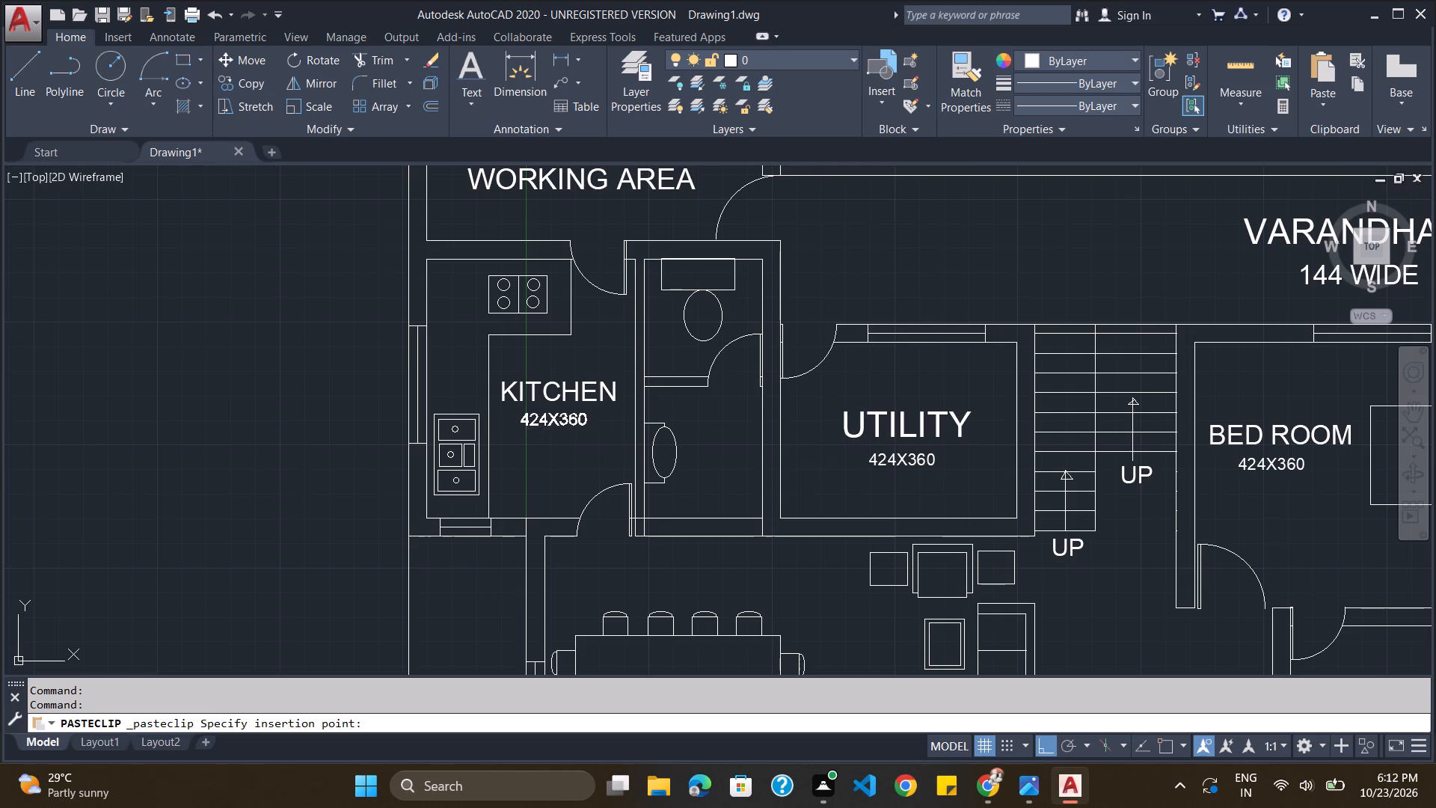
left_click(518, 429)
double_click(545, 420)
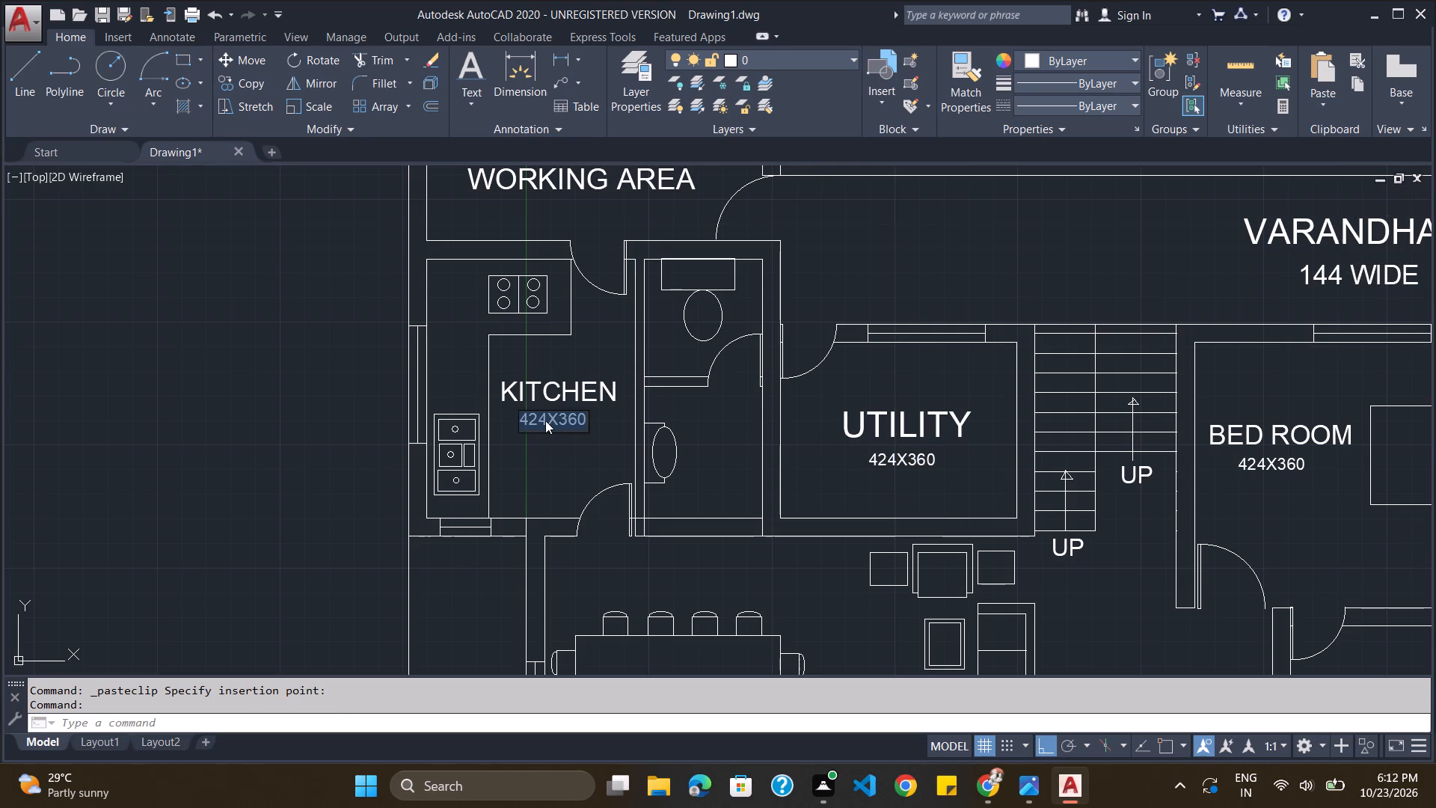
type("352")
key("x")
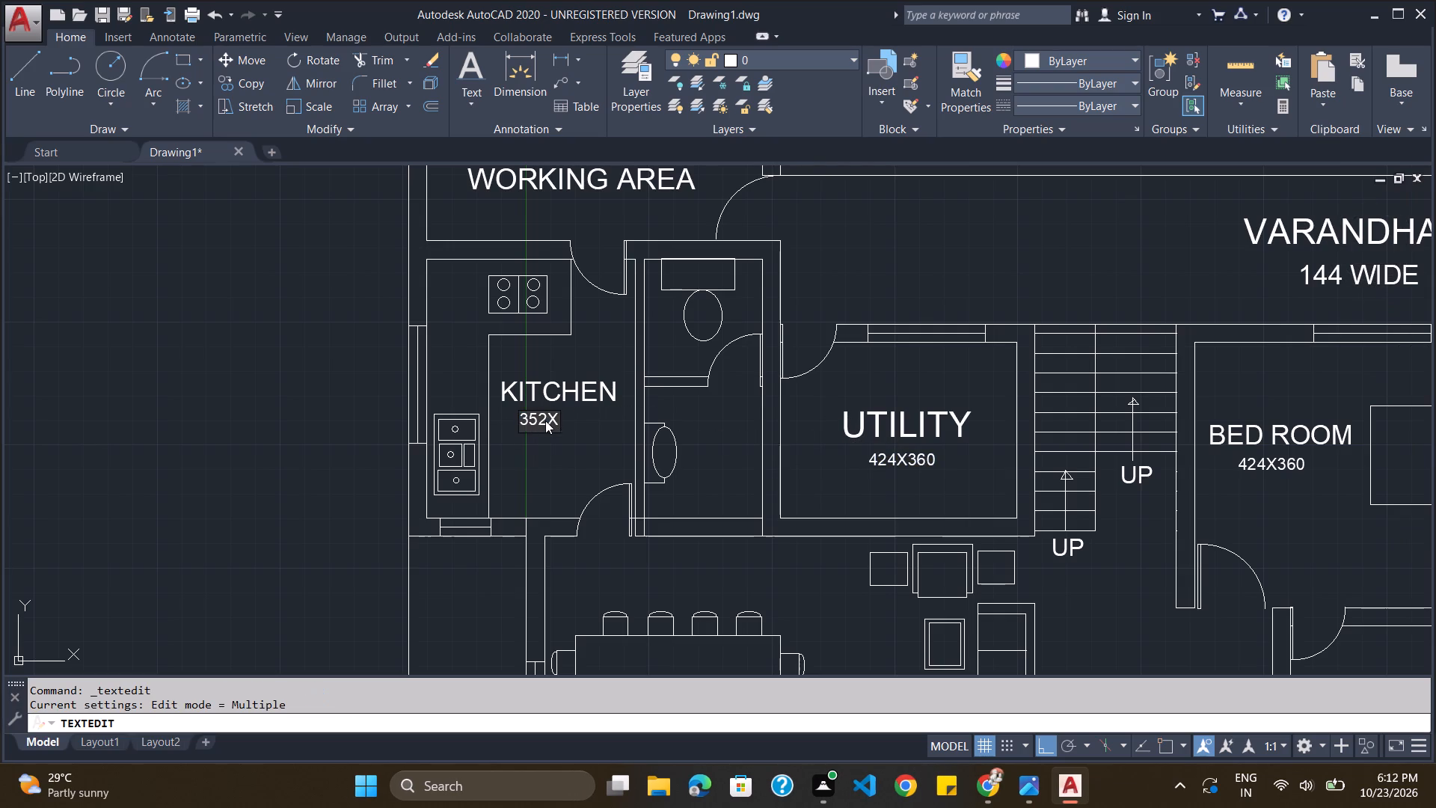
type("300")
key("Return")
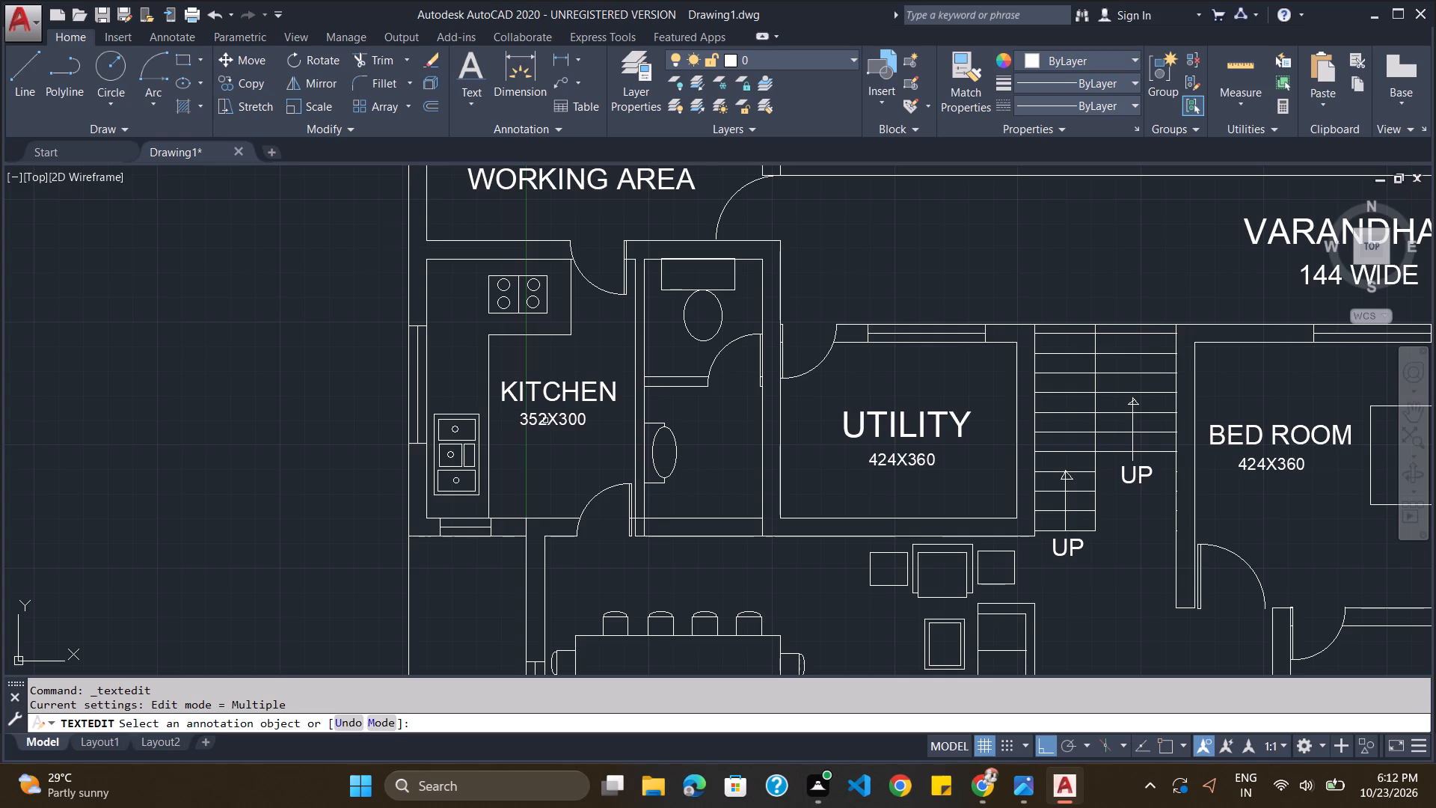
Change the dimension text beneath the UTILITY label to 300X246.
left_click(892, 463)
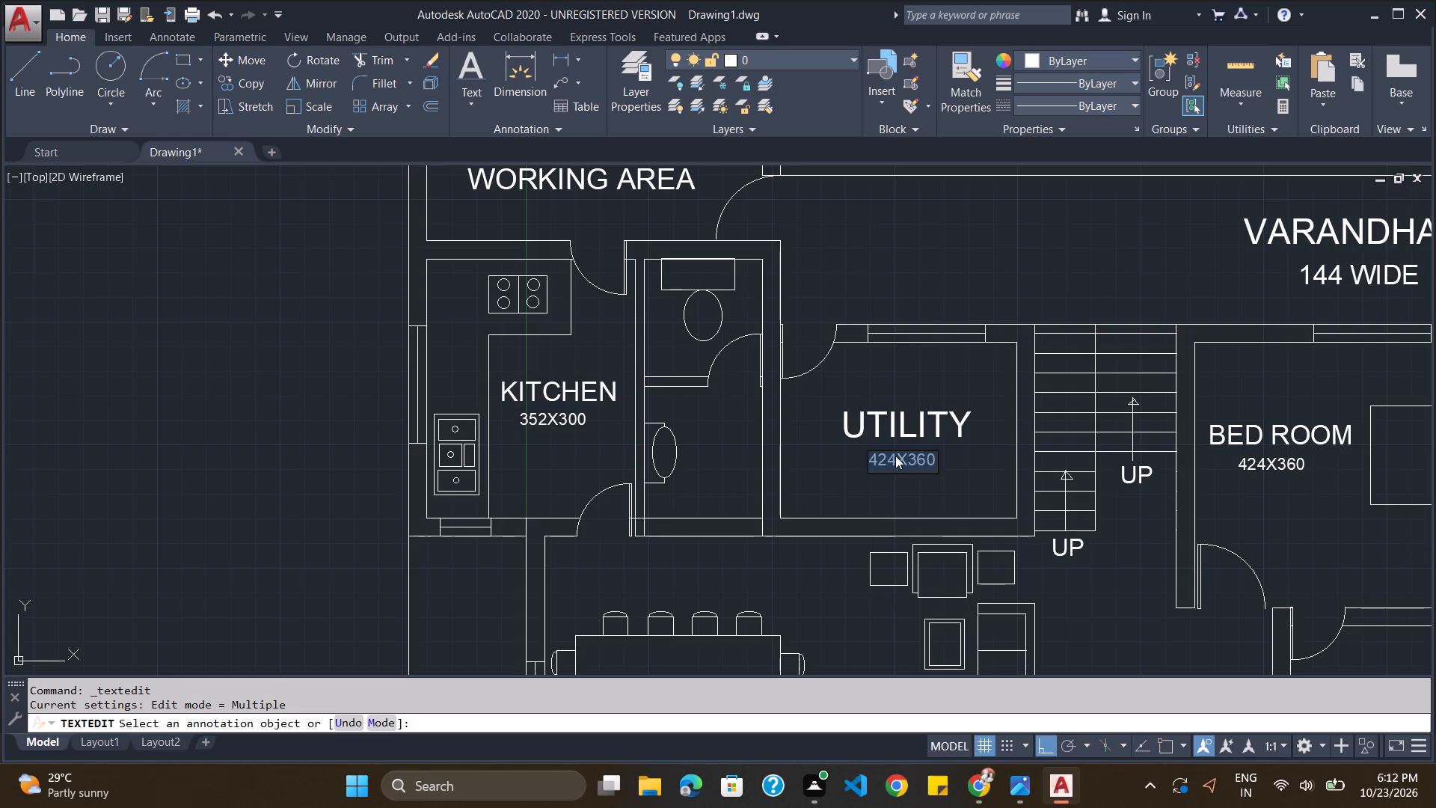
type("300")
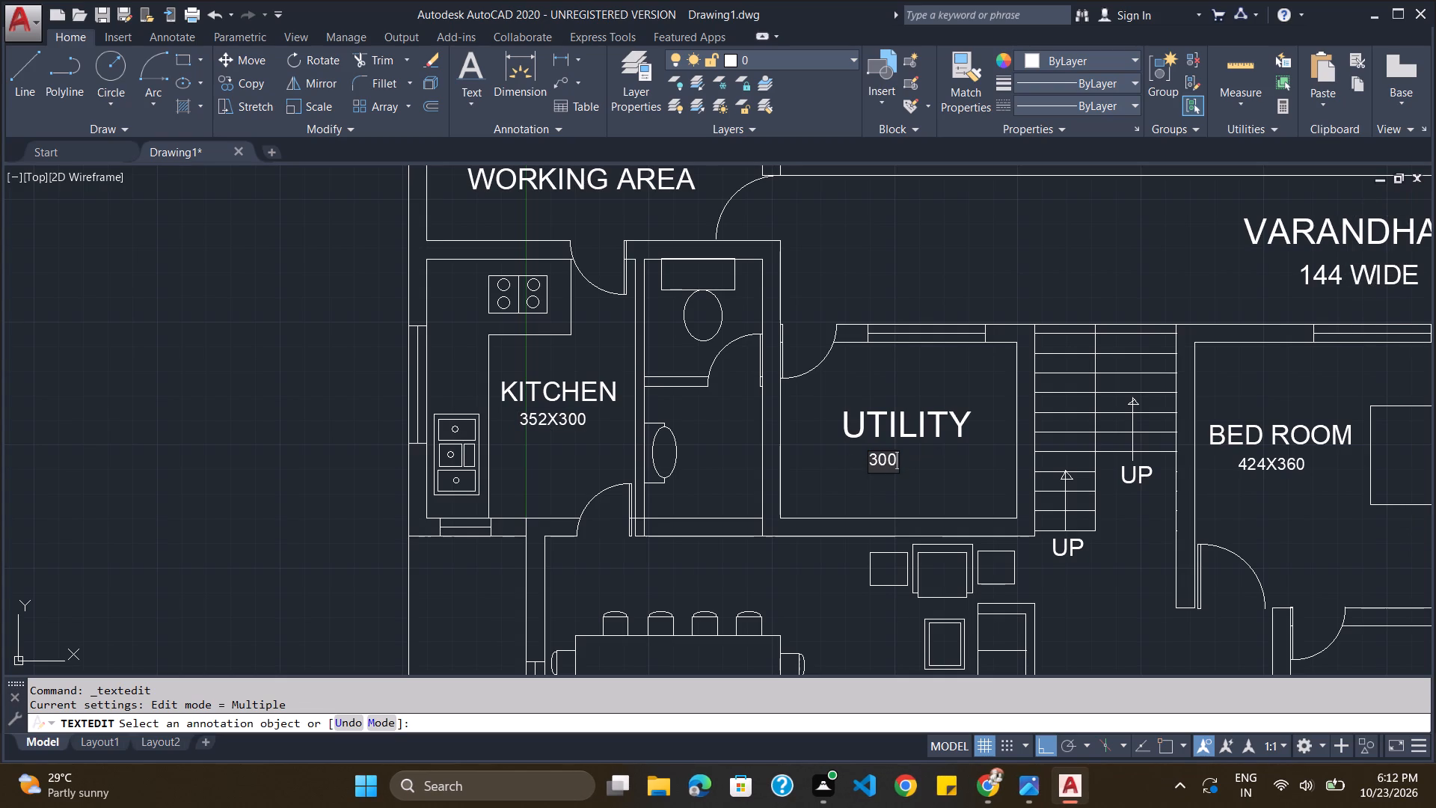
key("x")
type("246")
key("Return")
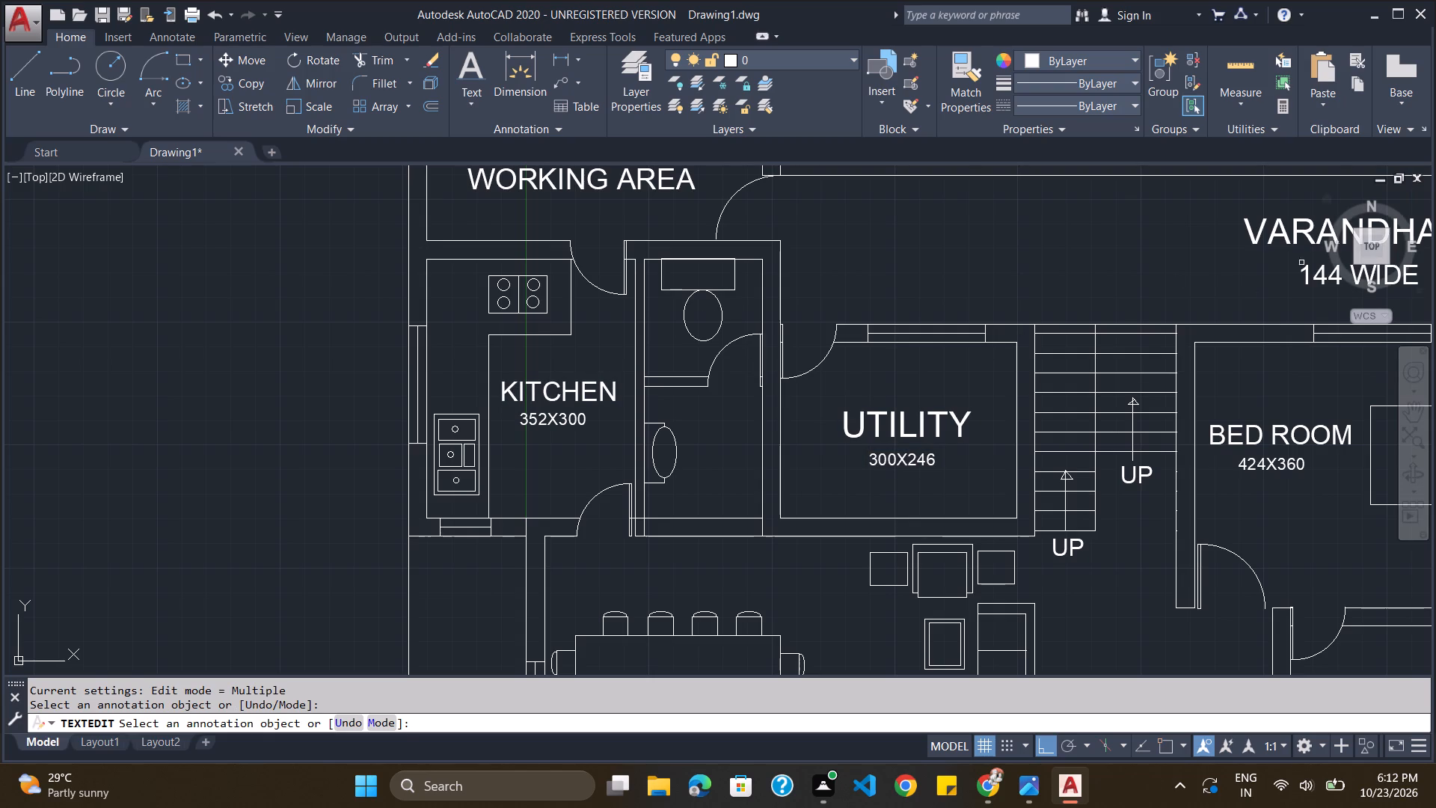
Change the dimension text beneath the lower W/C label, next to the lower bedroom, to 310X194.
scroll(1225, 323, "down", 2)
scroll(1336, 392, "up", 3)
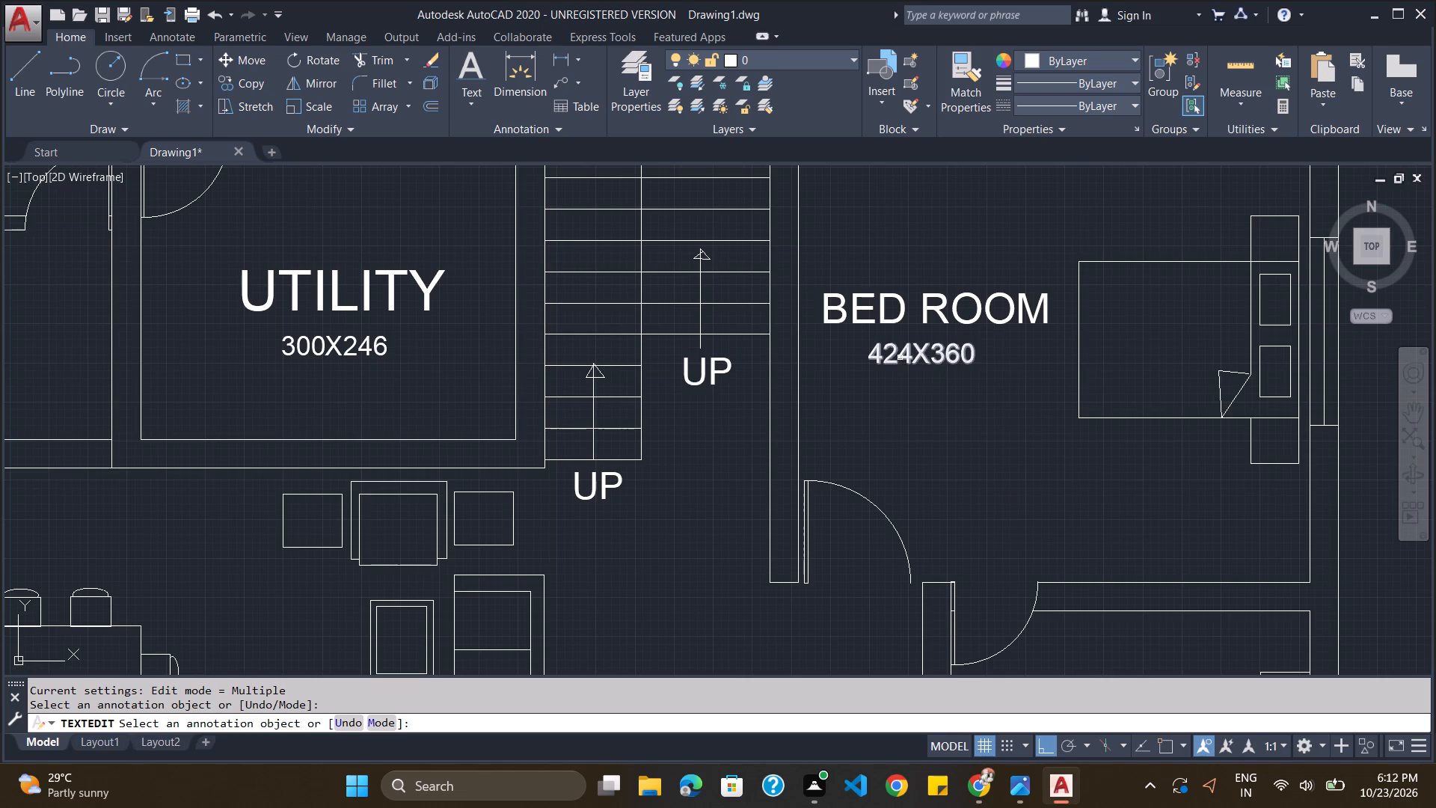
scroll(1103, 474, "down", 4)
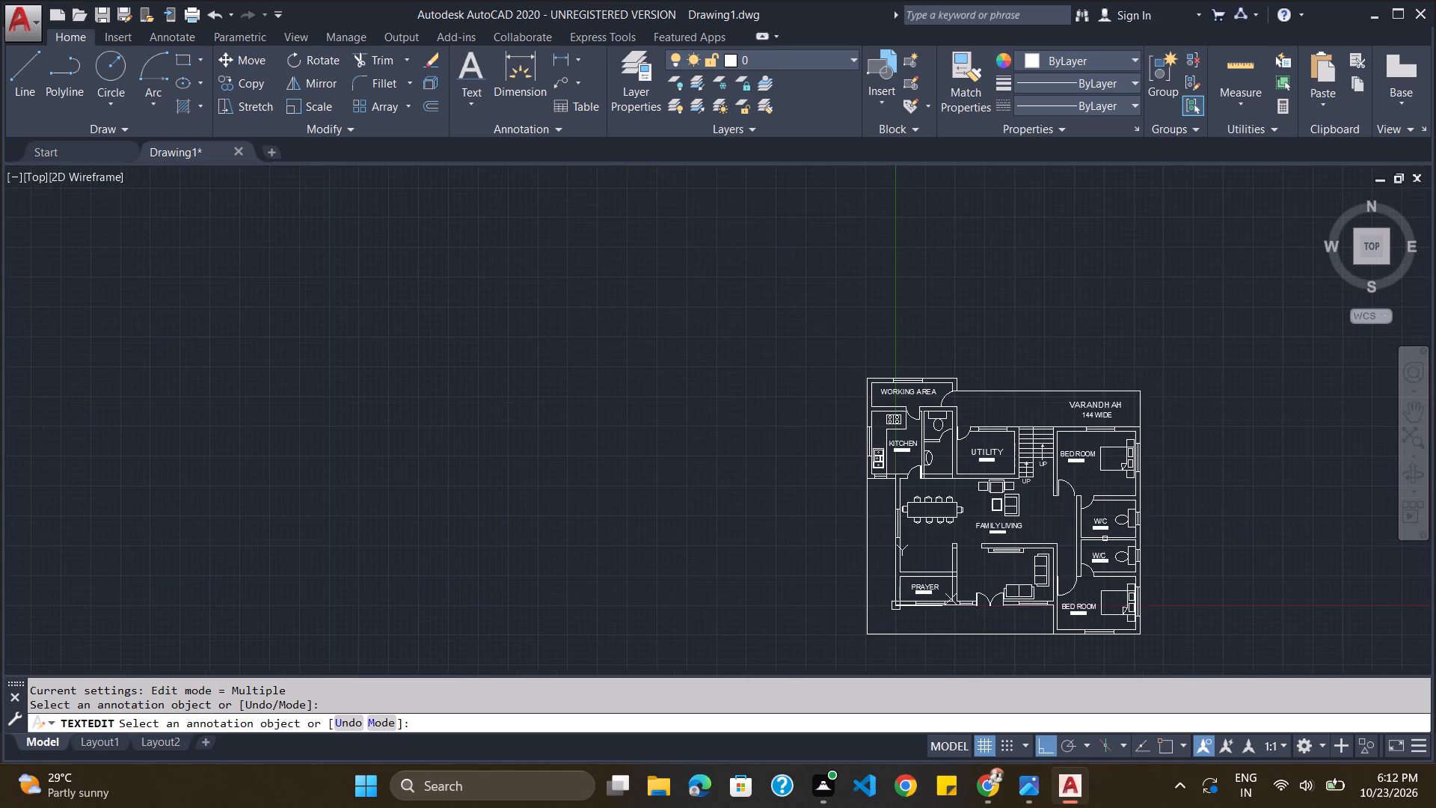
scroll(1105, 600, "up", 4)
double_click(1049, 355)
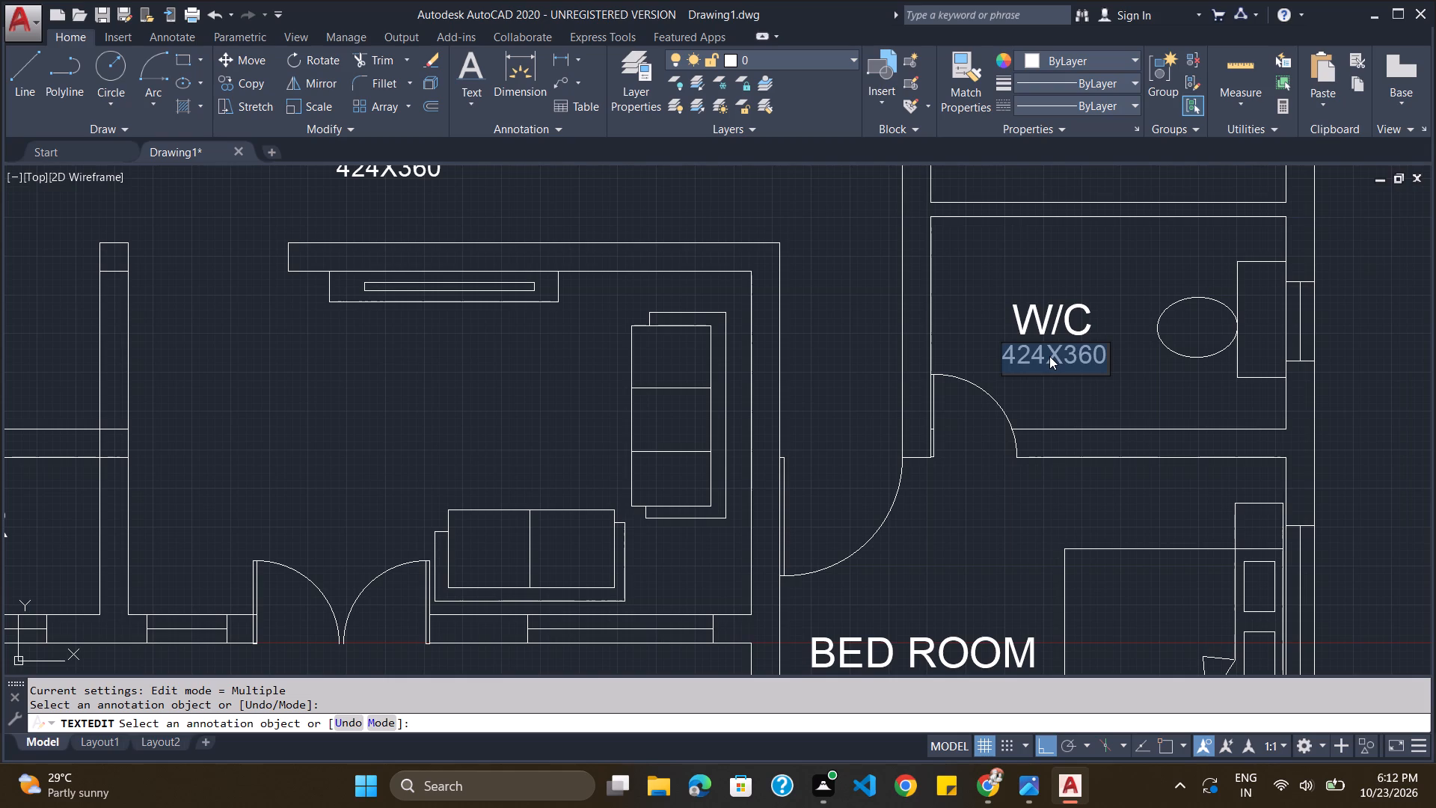
type("310")
key("x")
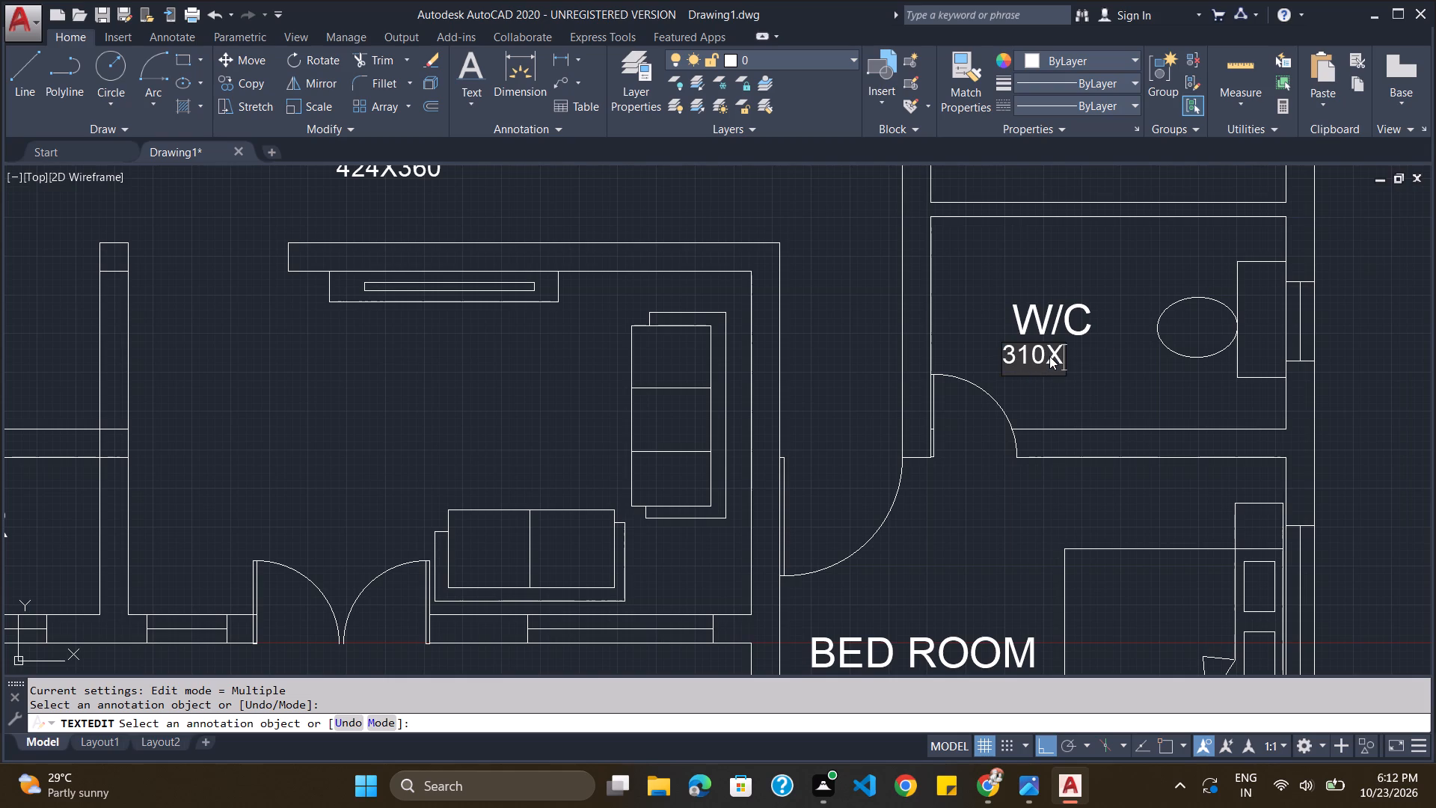
type("194")
key("Return")
Change the dimension text beneath the upper W/C label between the bedrooms to 310X196.
scroll(1022, 364, "down", 2)
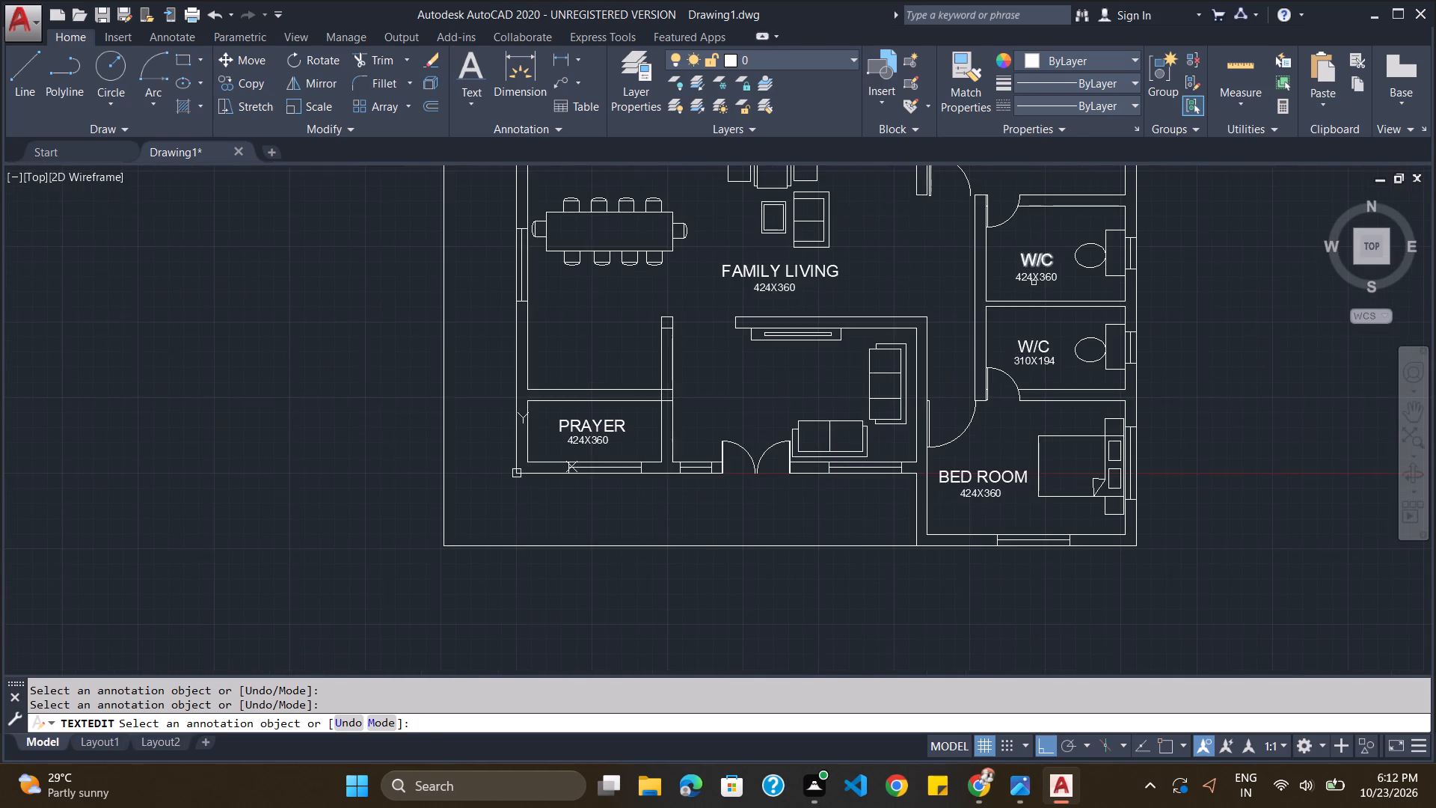
scroll(1035, 290, "up", 3)
left_click(1039, 225)
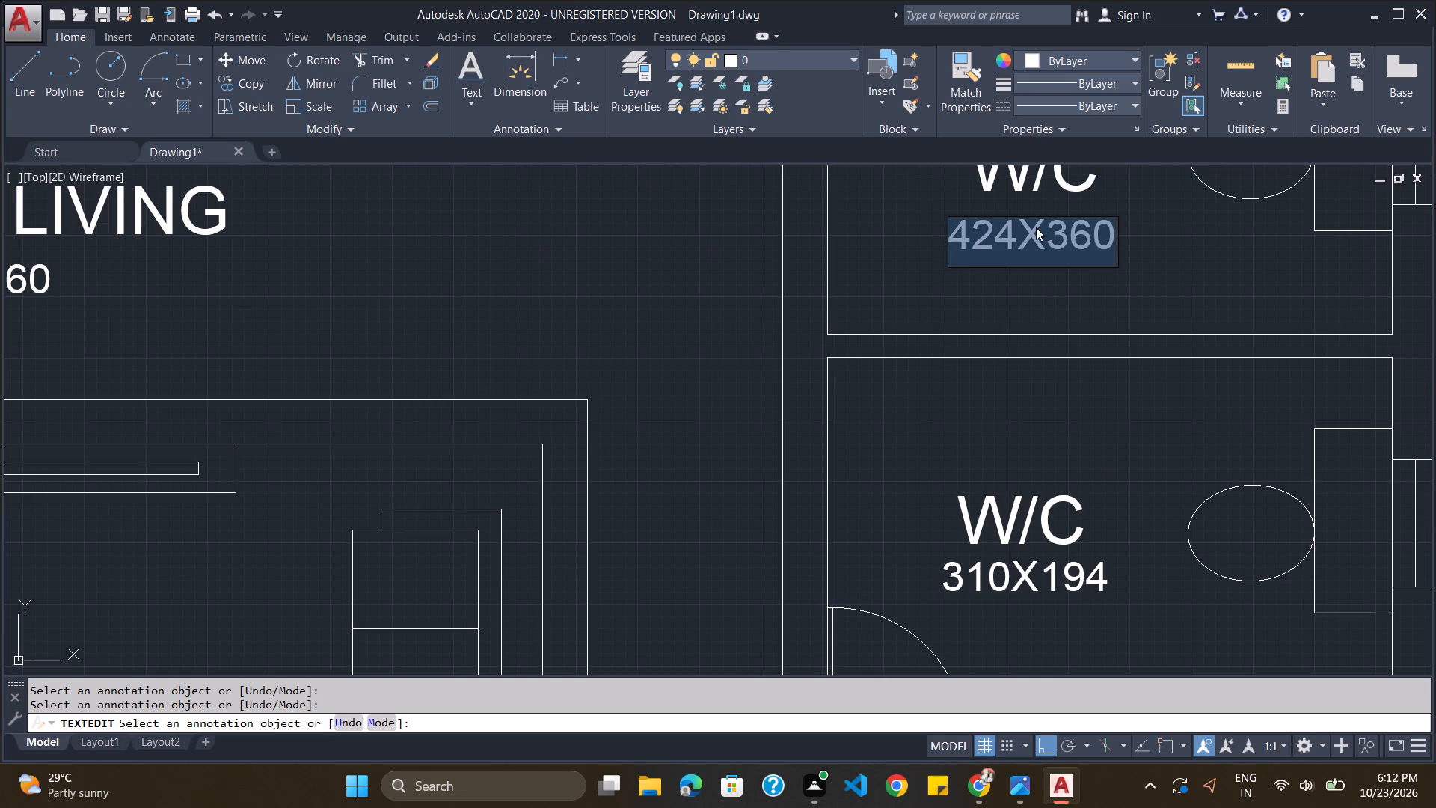
type("310")
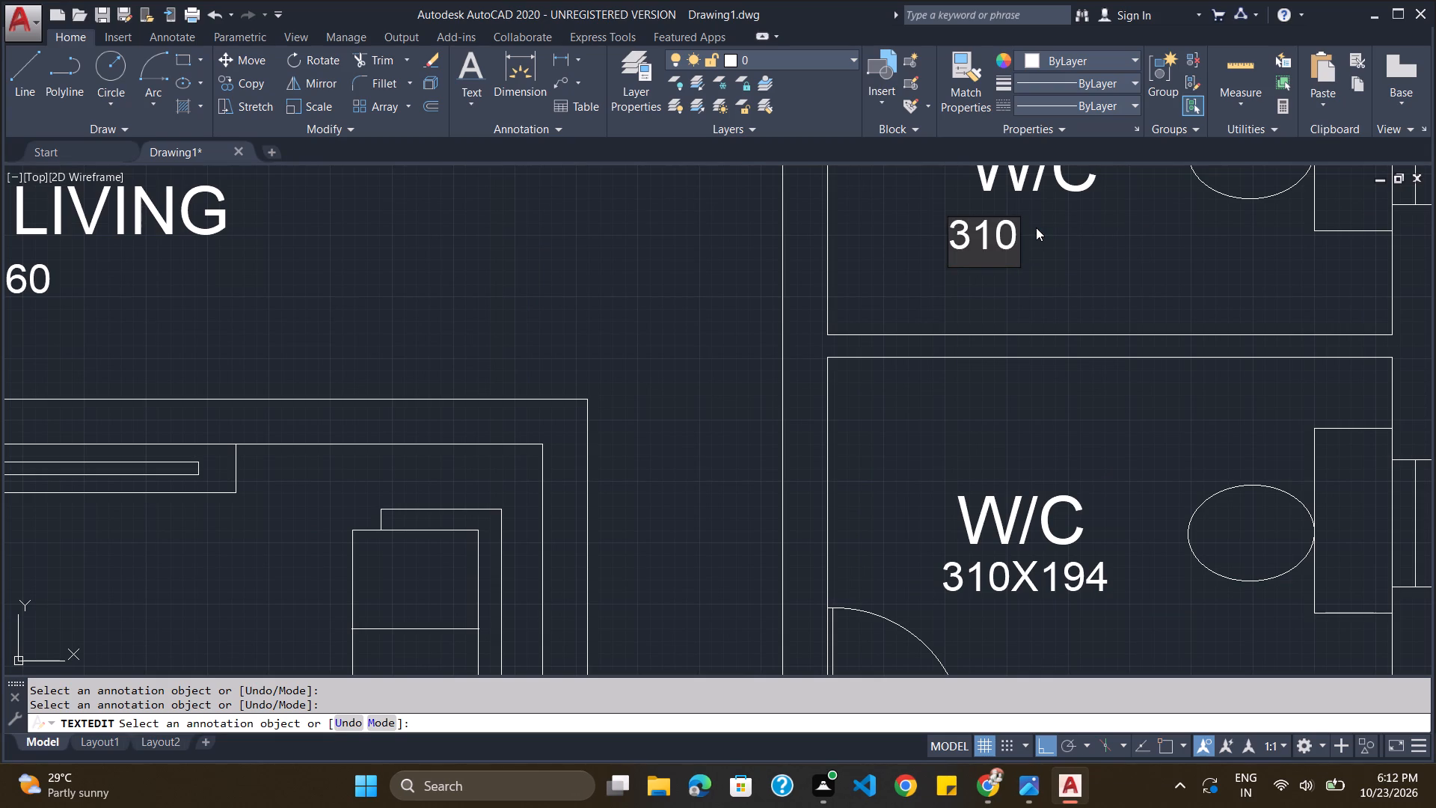
key("x")
type("196")
key("Return")
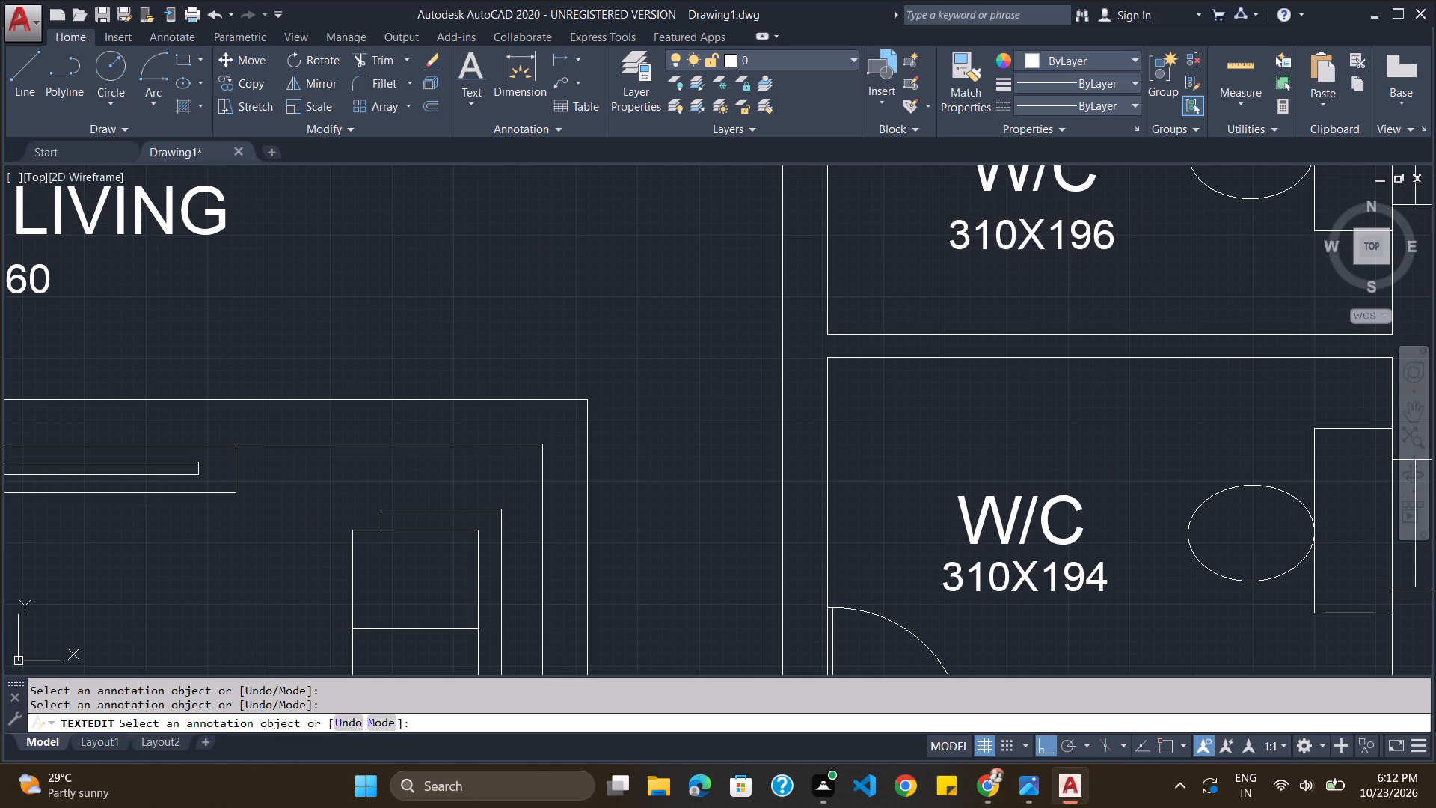
scroll(1026, 220, "down", 2)
scroll(1047, 392, "down", 1)
scroll(972, 512, "up", 1)
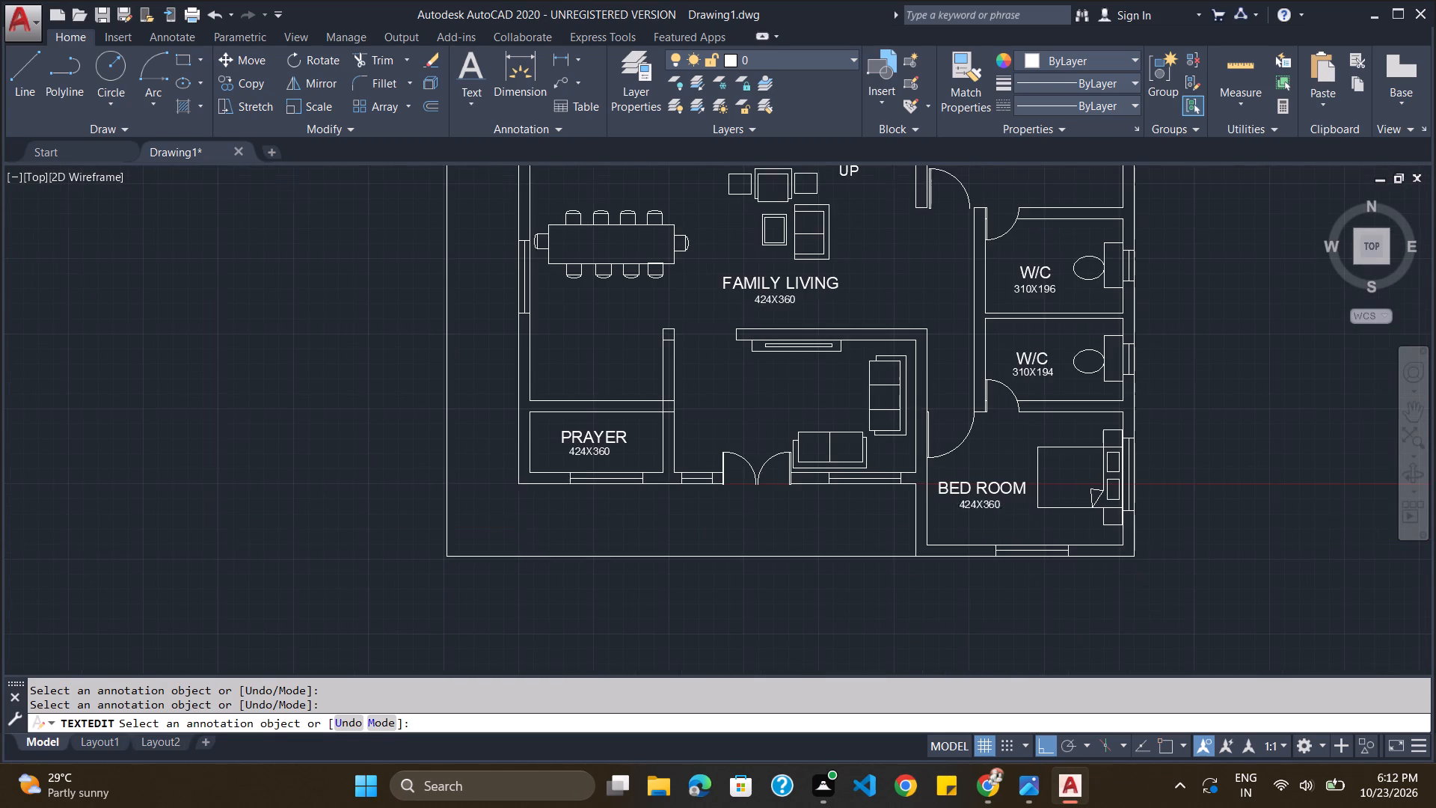
Change the dimension text beneath the lower BED ROOM label to 432X300.
scroll(972, 512, "up", 2)
left_click(986, 492)
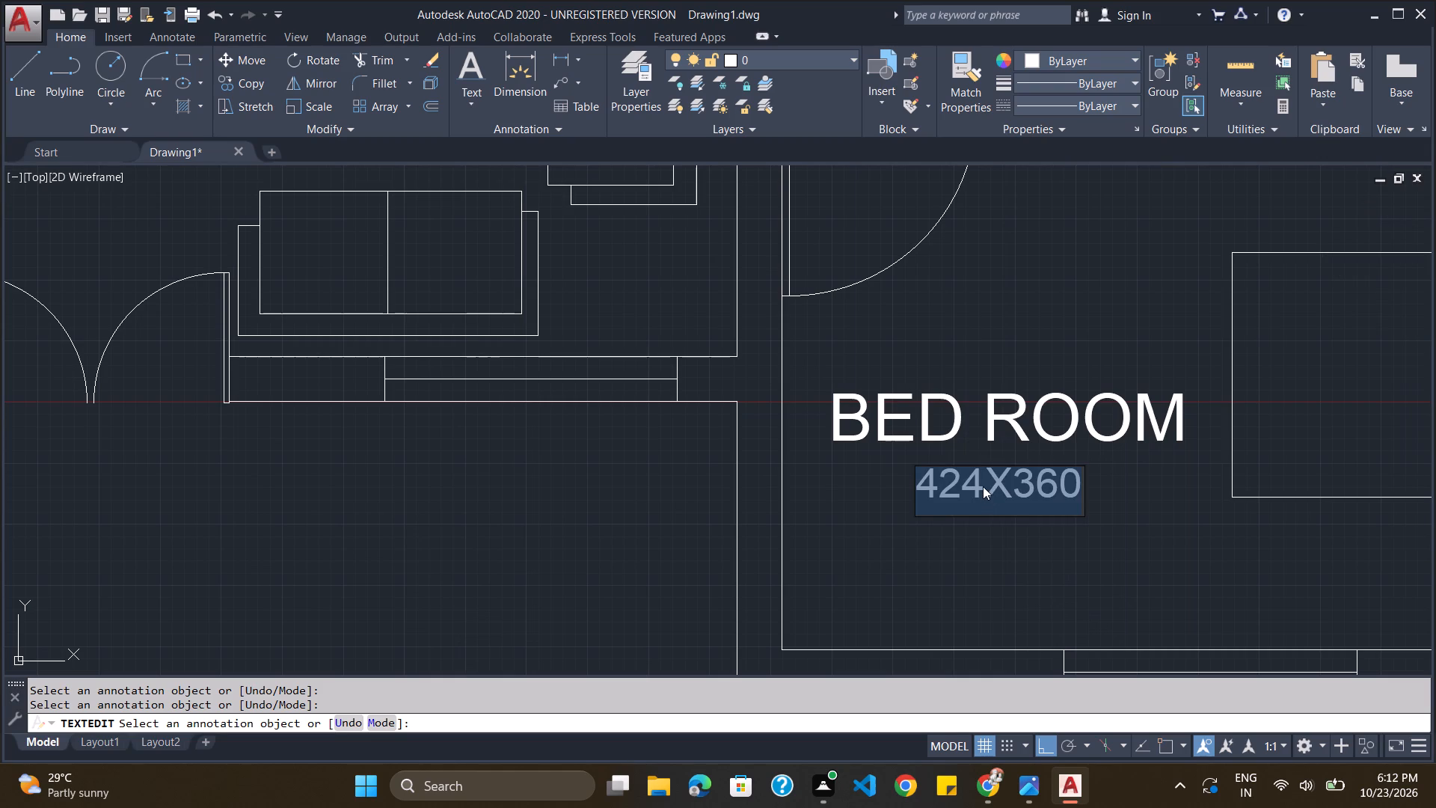
type("432")
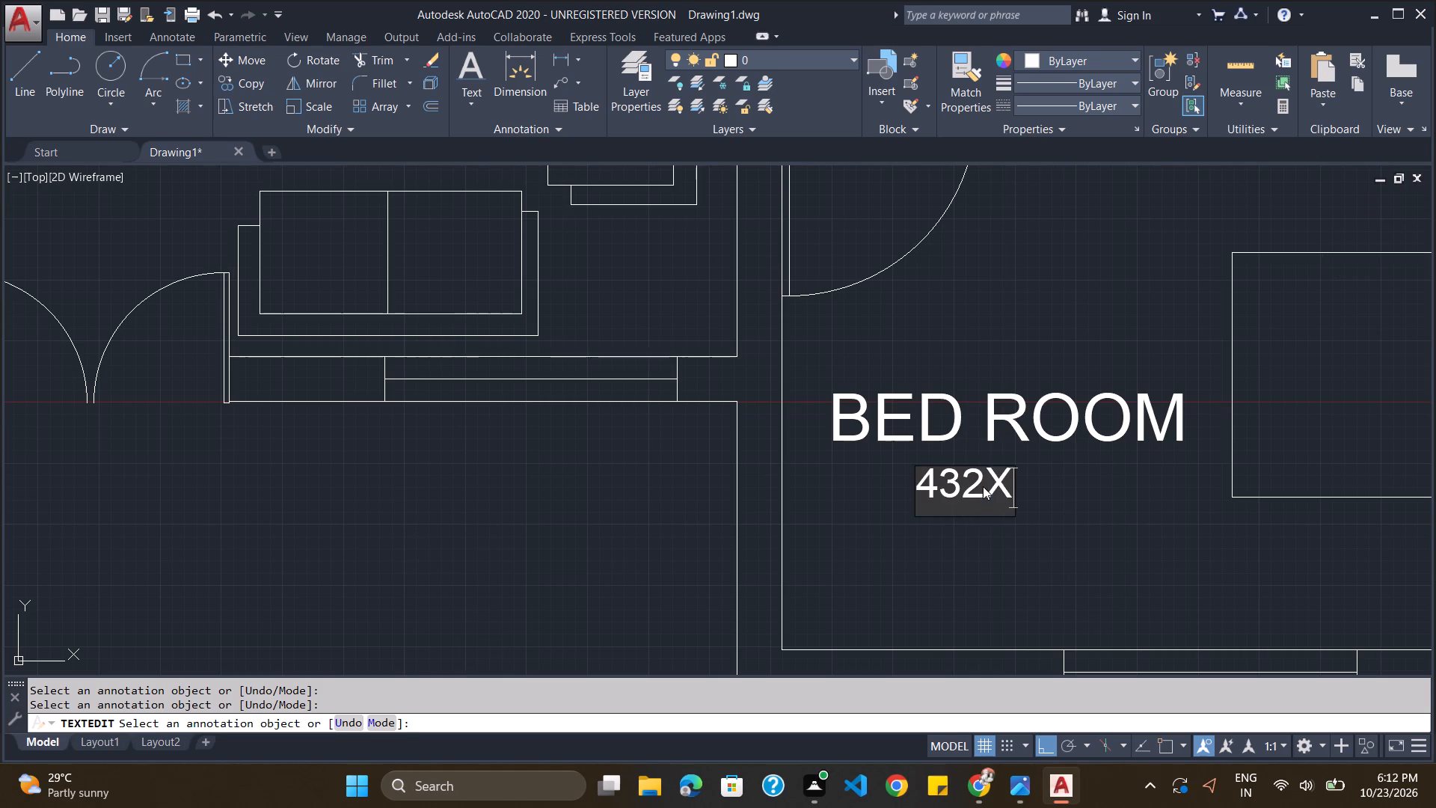
key("x")
type("300")
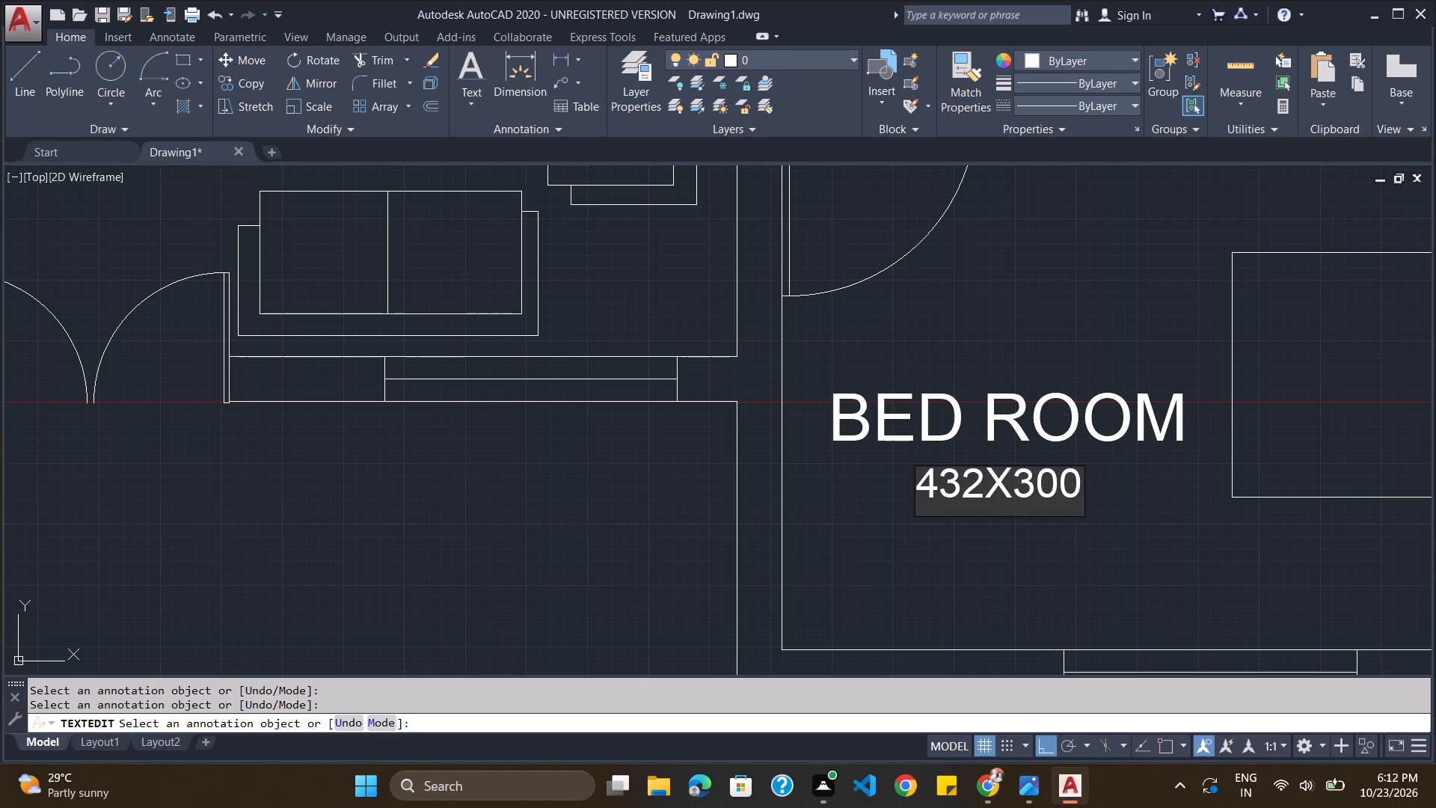
key("Return")
Paste a copy of the dimension text outside the double entrance door and change it to VARANDAH 150 WIDE.
scroll(767, 403, "down", 3)
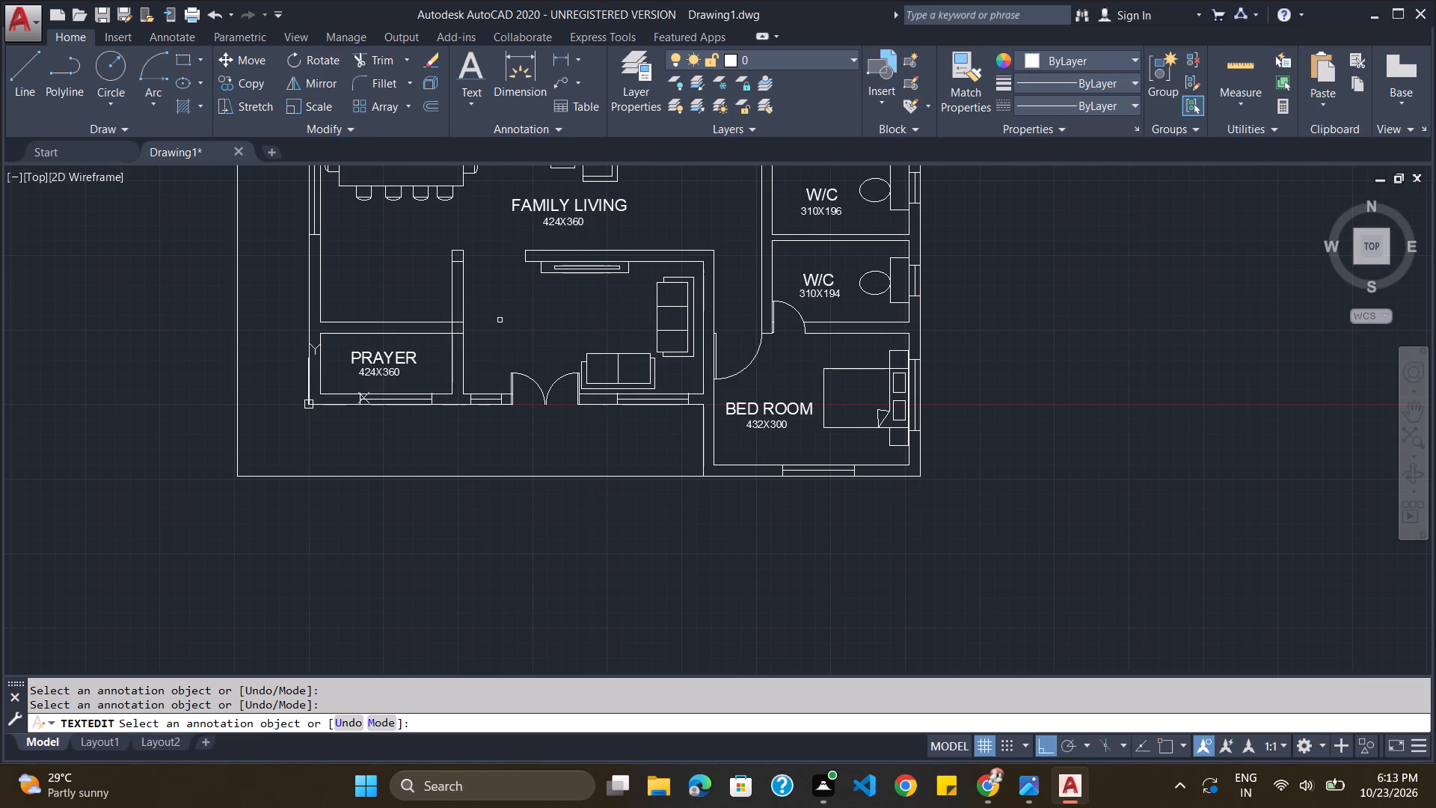
key("ctrl+v")
left_click(496, 438)
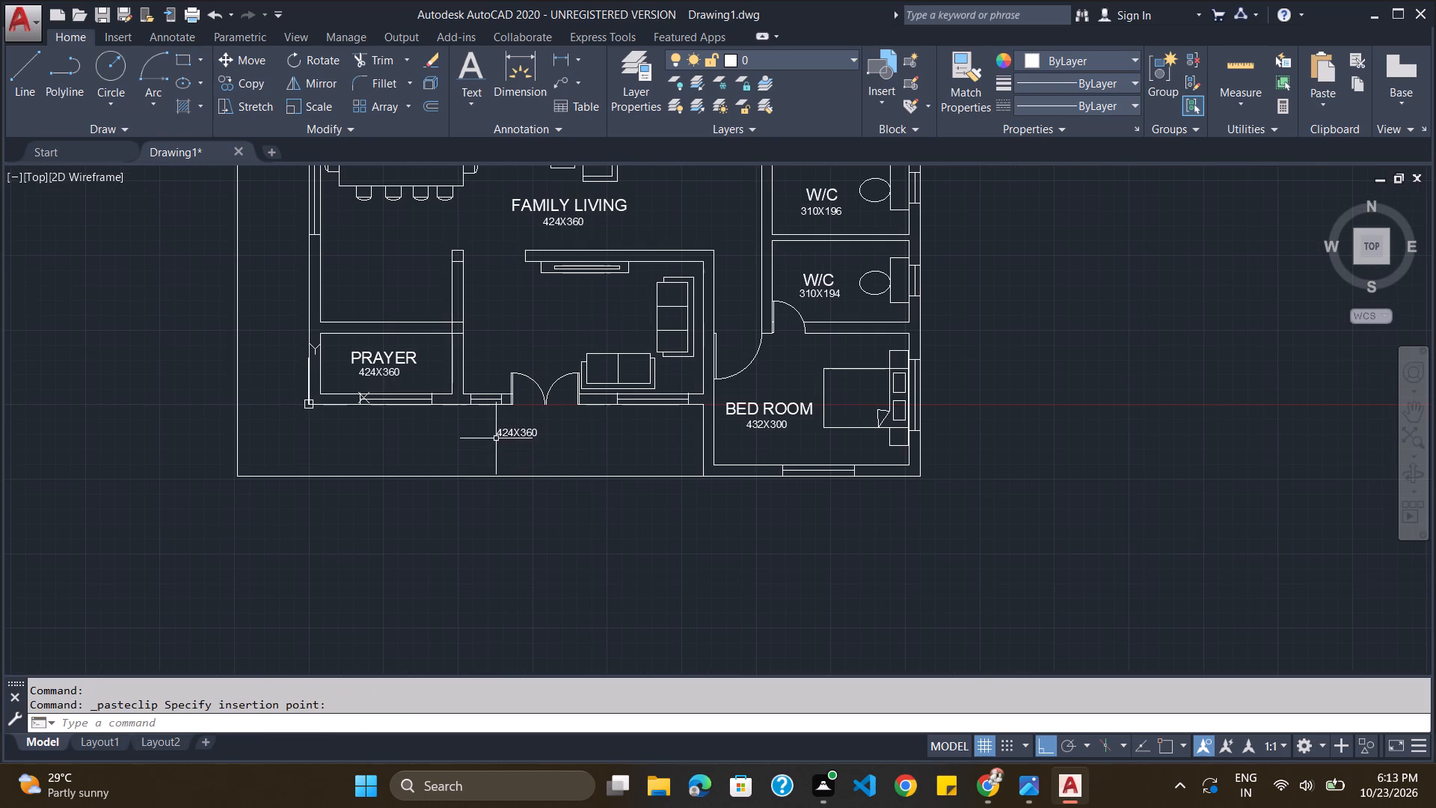
double_click(521, 435)
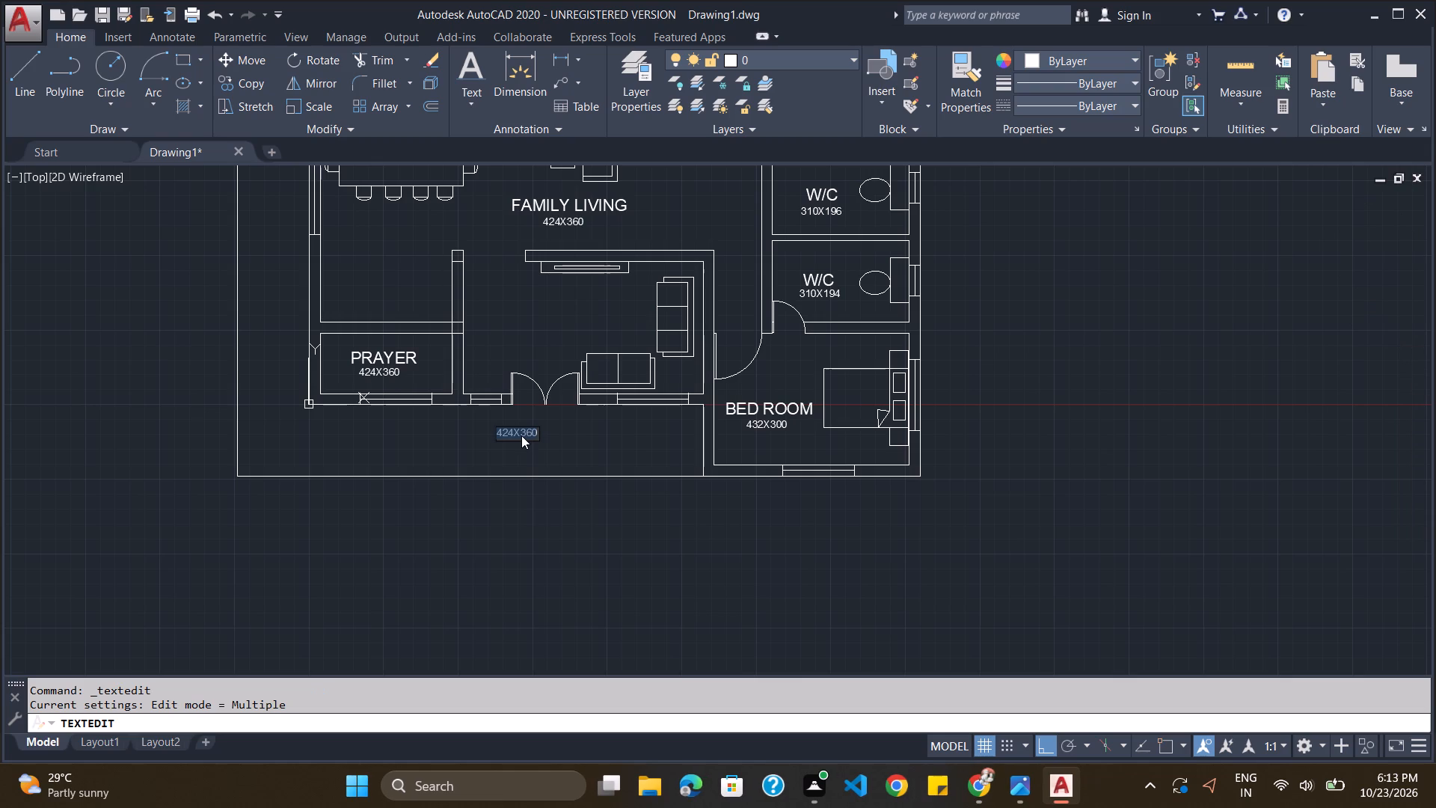
type("VARAN")
type("DA")
key("h")
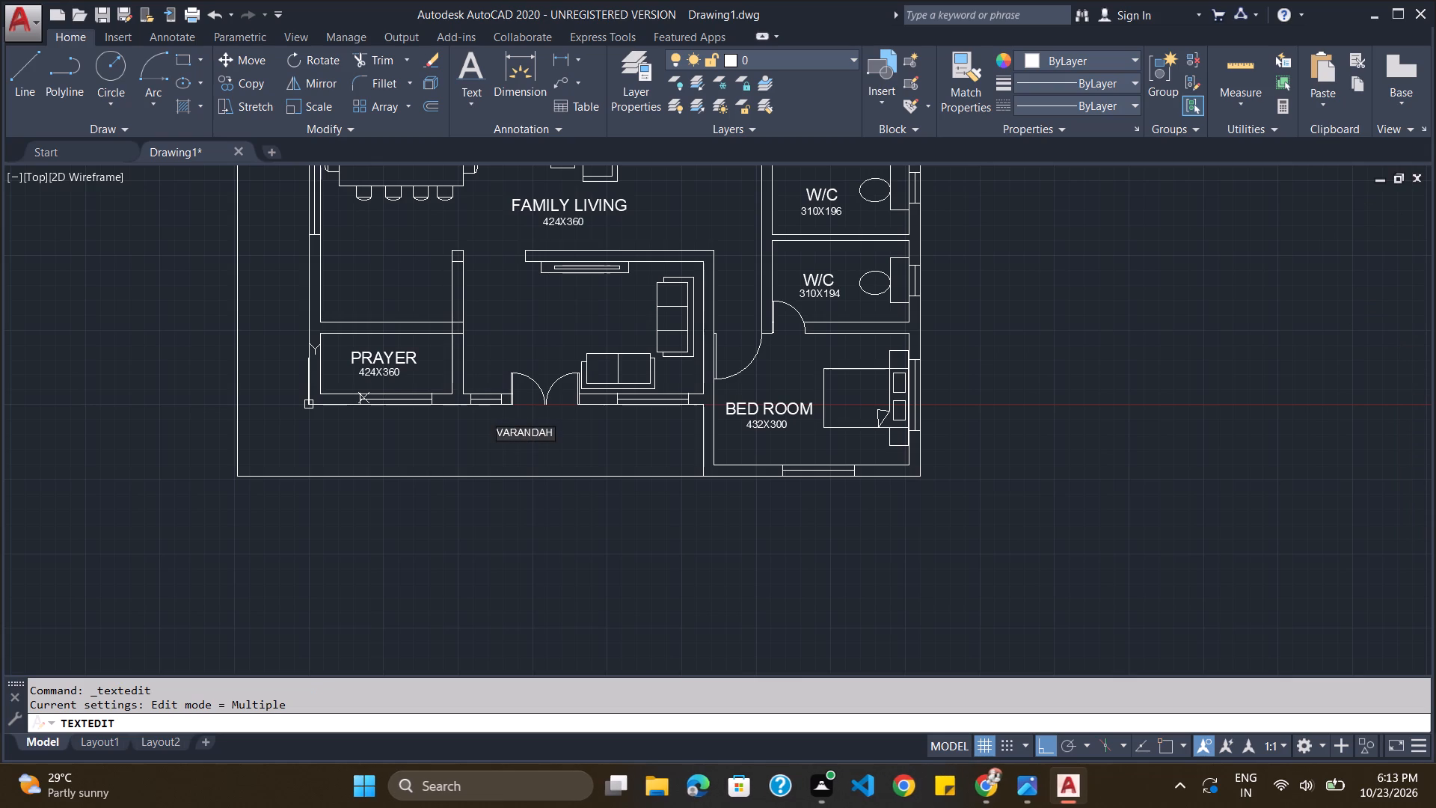
key("space")
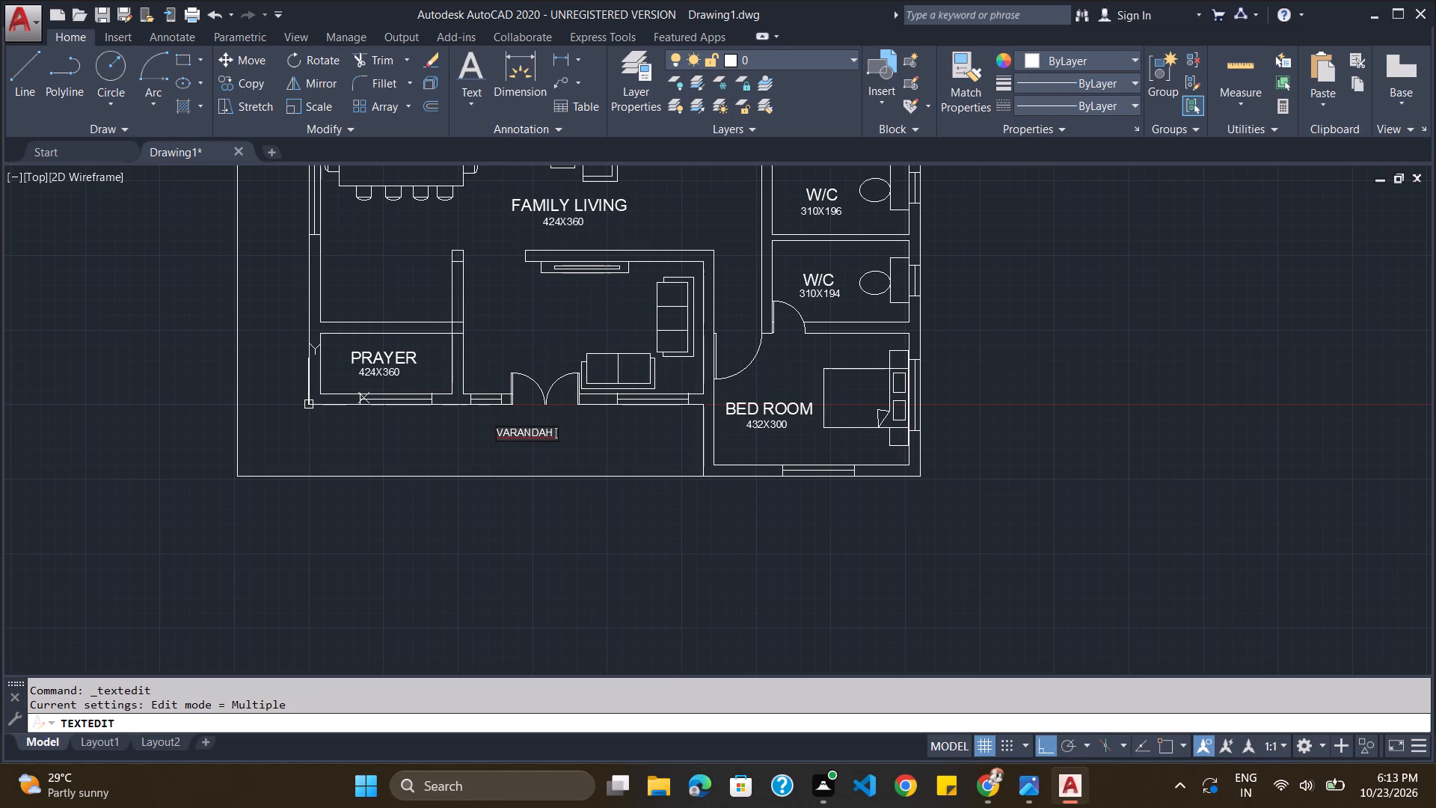
type("150")
type("WIDE")
key("Left")
key("Left")
key("Left")
key("Left")
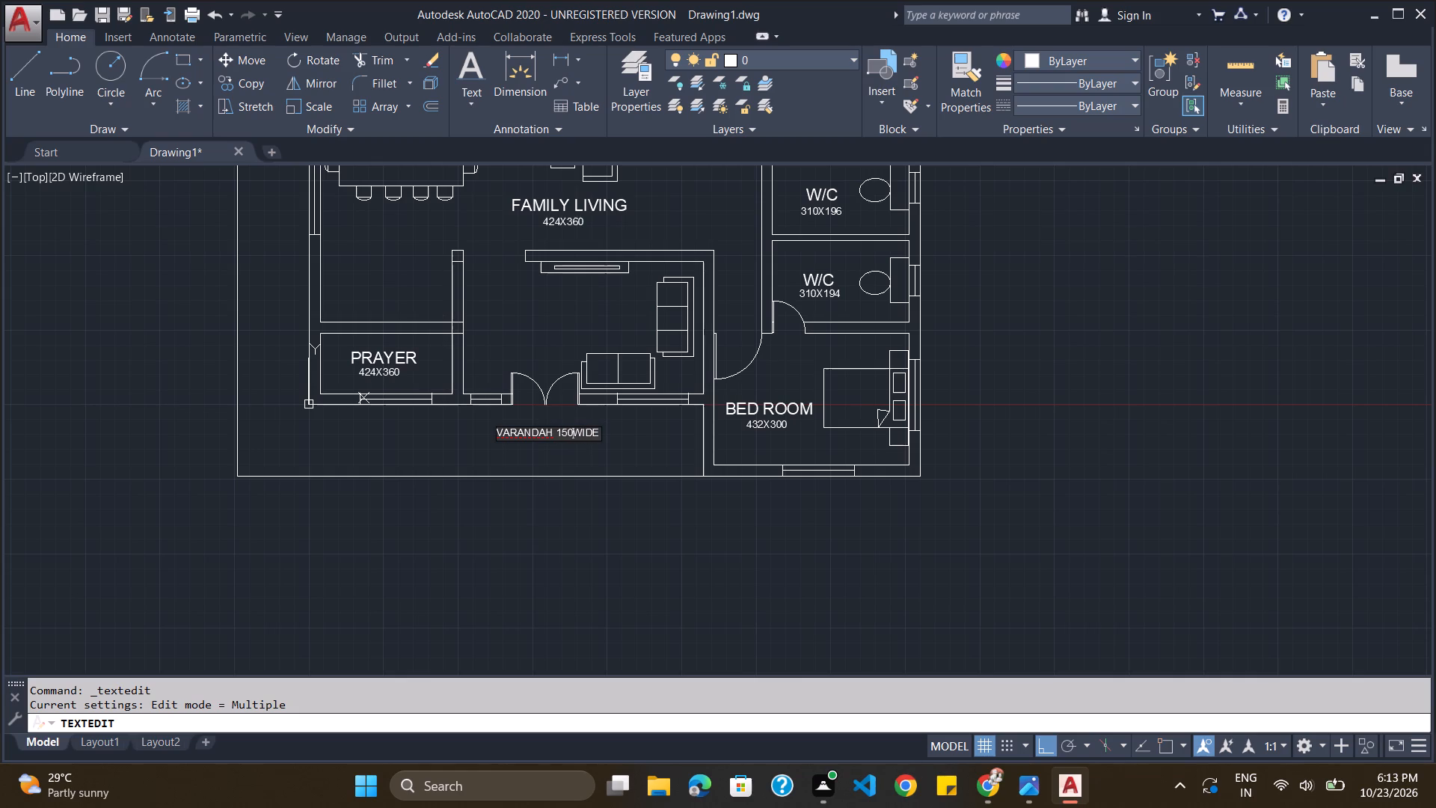
key("Left")
key("Right")
key("space")
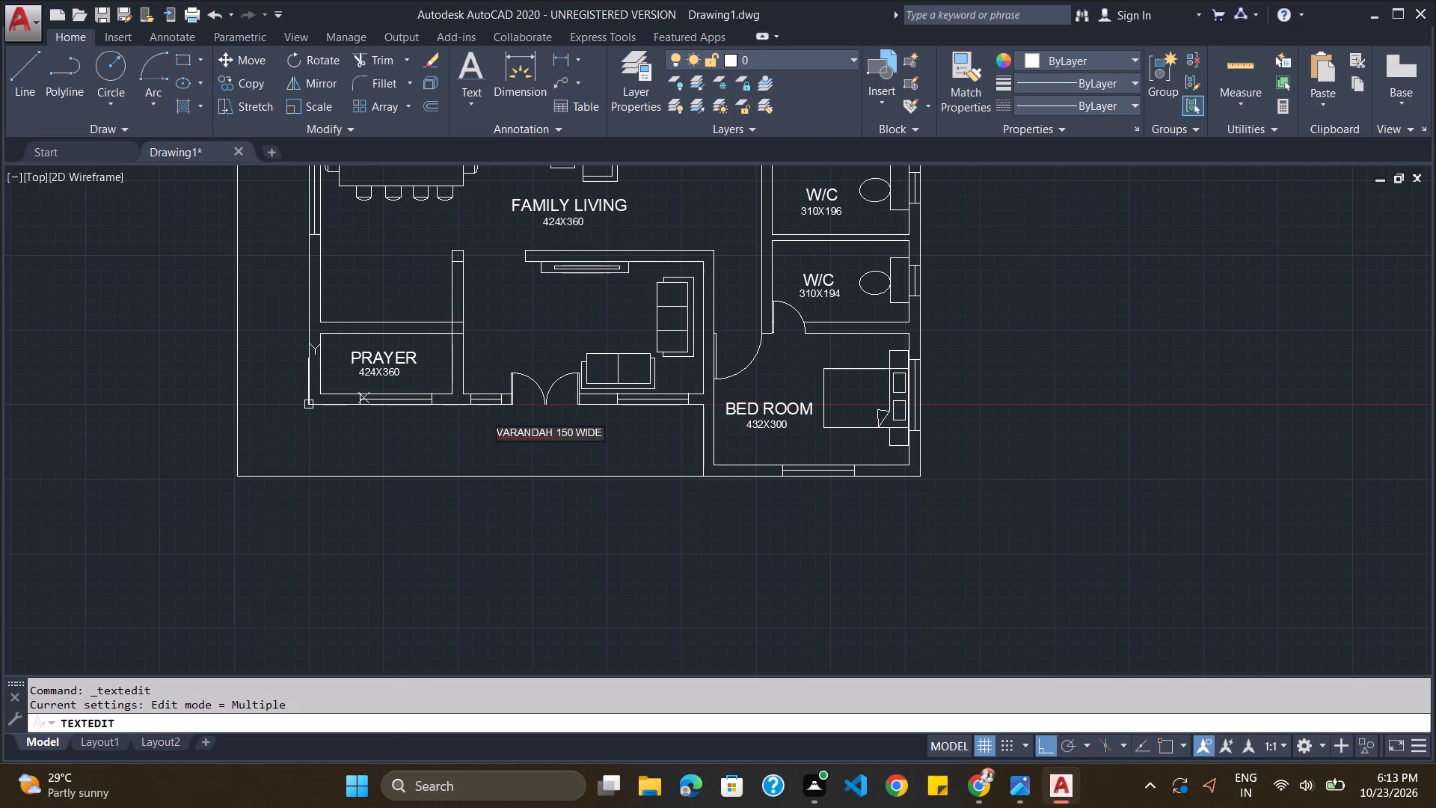
key("Return")
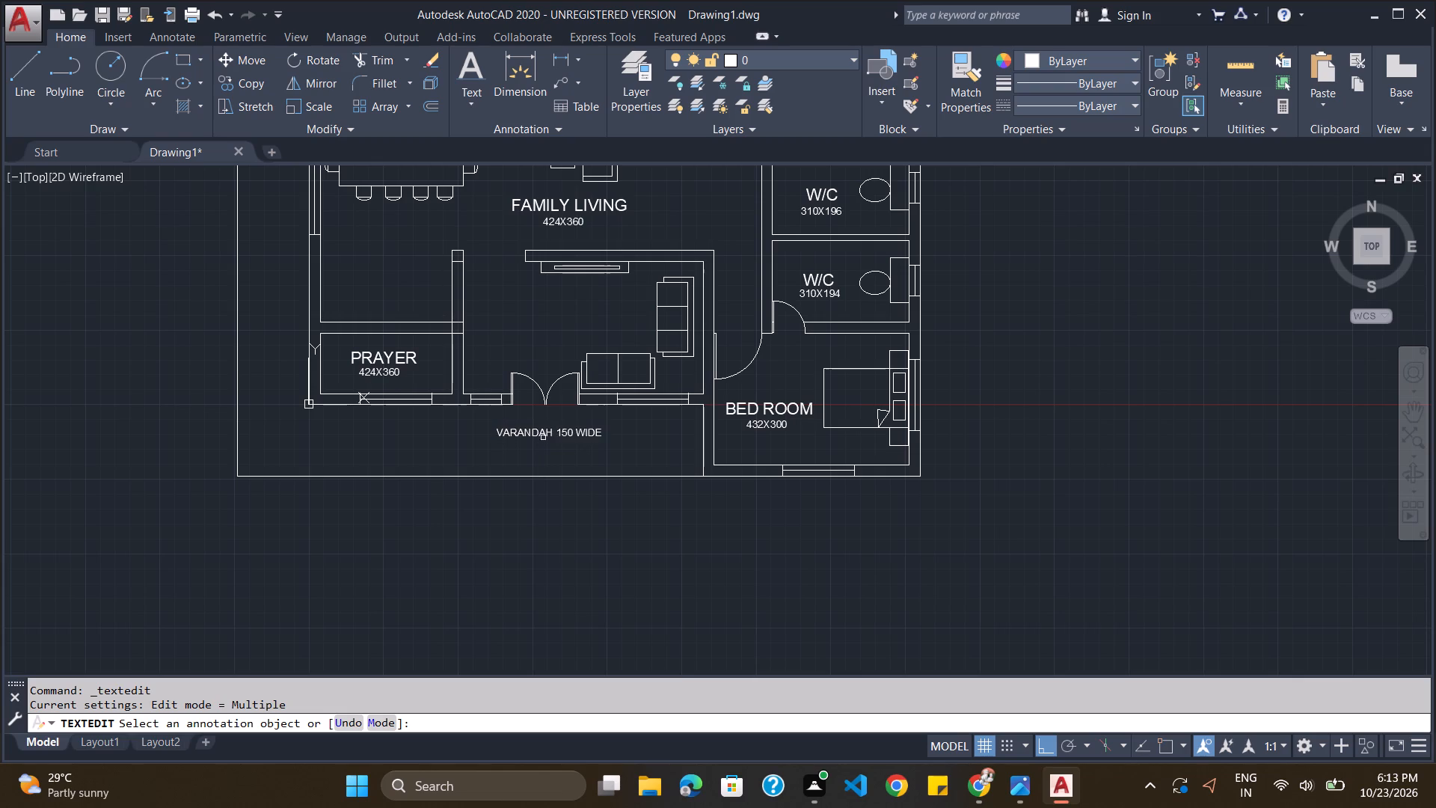
Change the label outside the entrance door to VARANDHAH 150 WIDE.
double_click(541, 434)
left_click(537, 432)
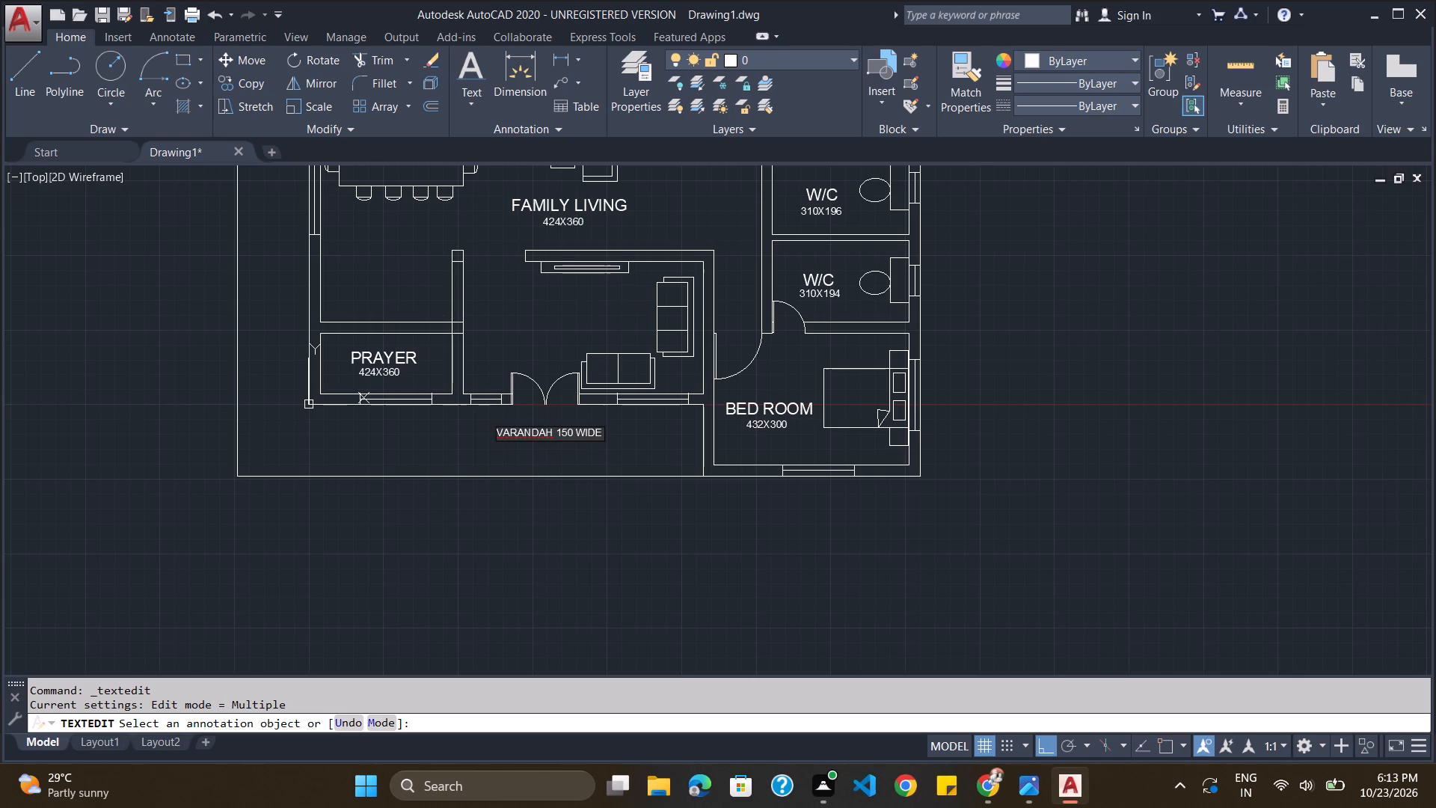
key("h")
key("Return")
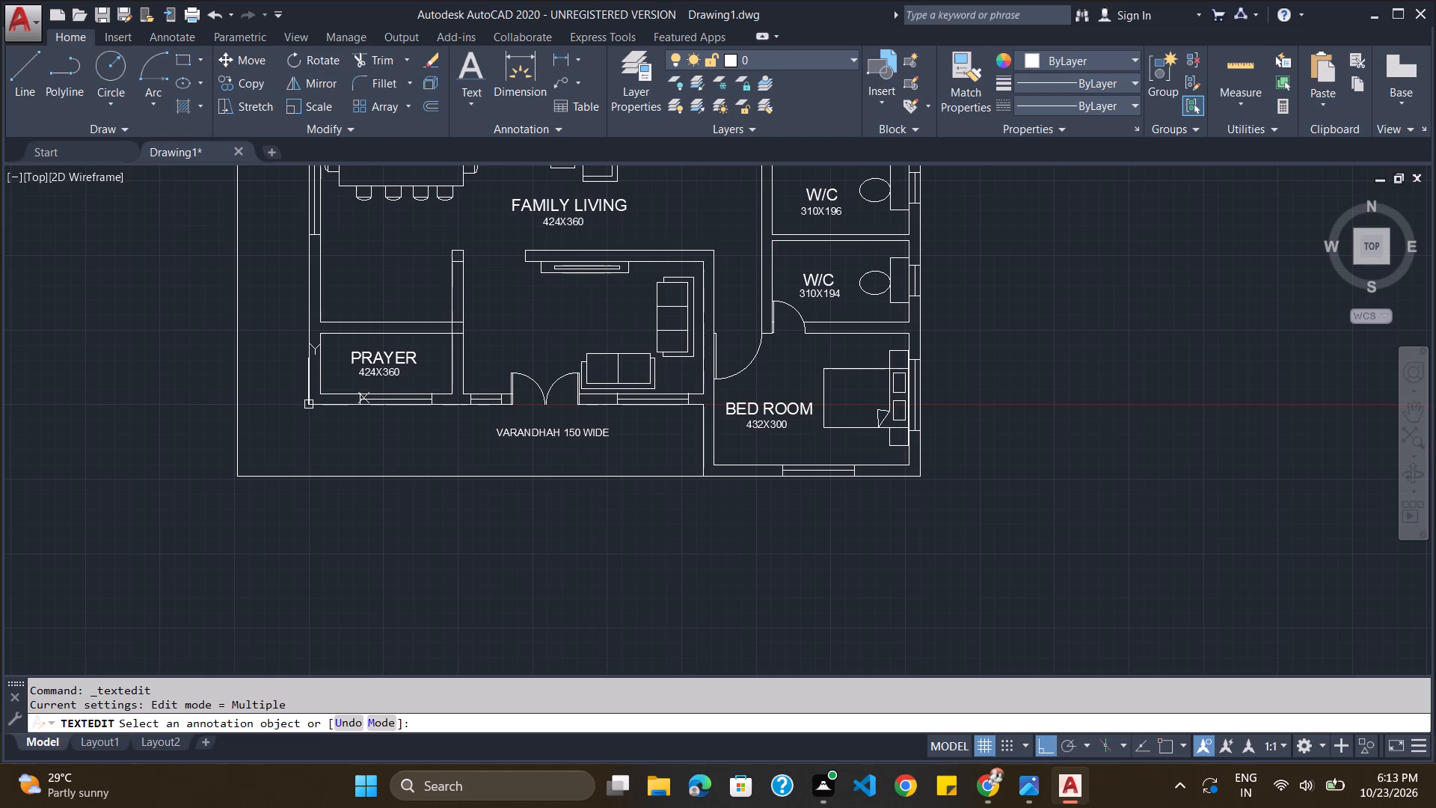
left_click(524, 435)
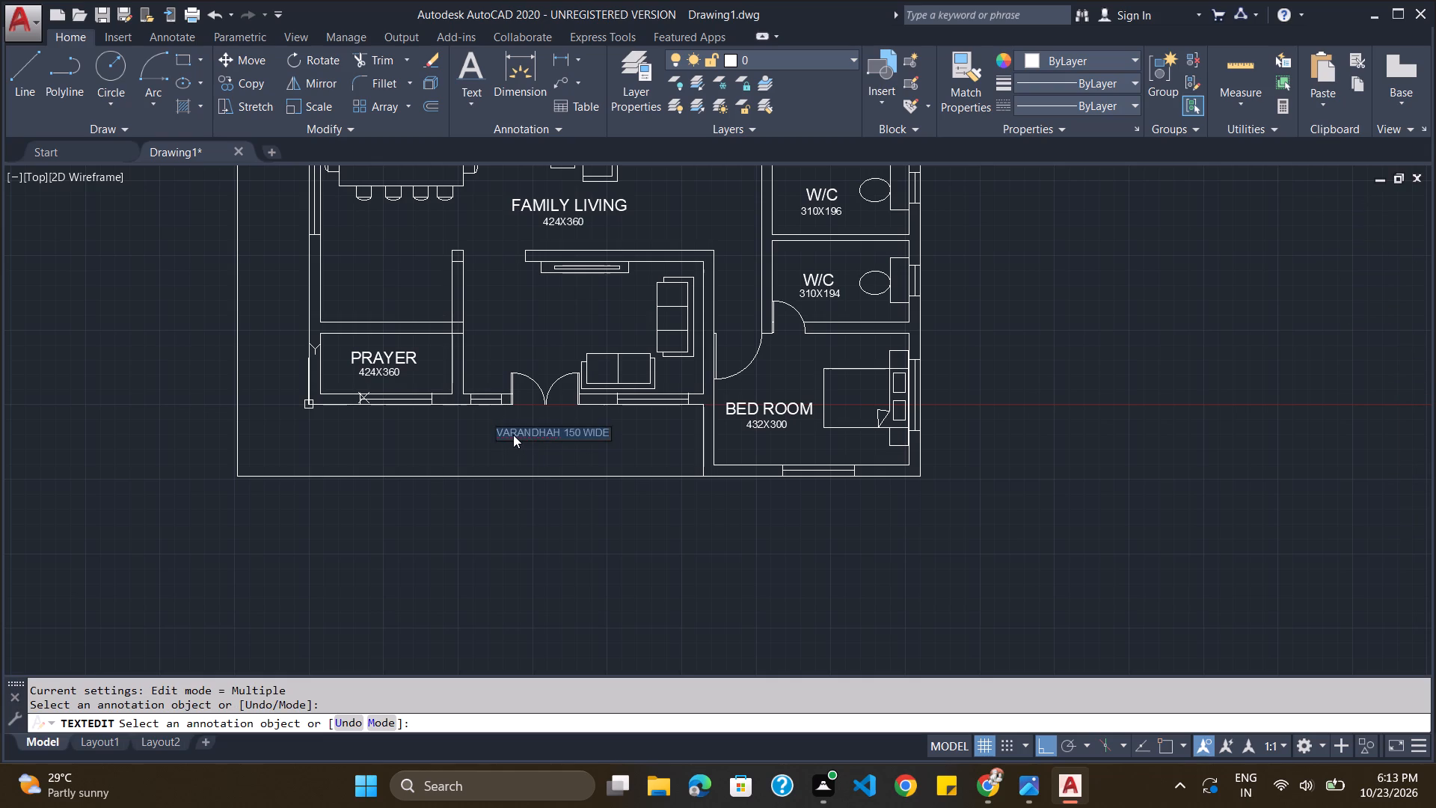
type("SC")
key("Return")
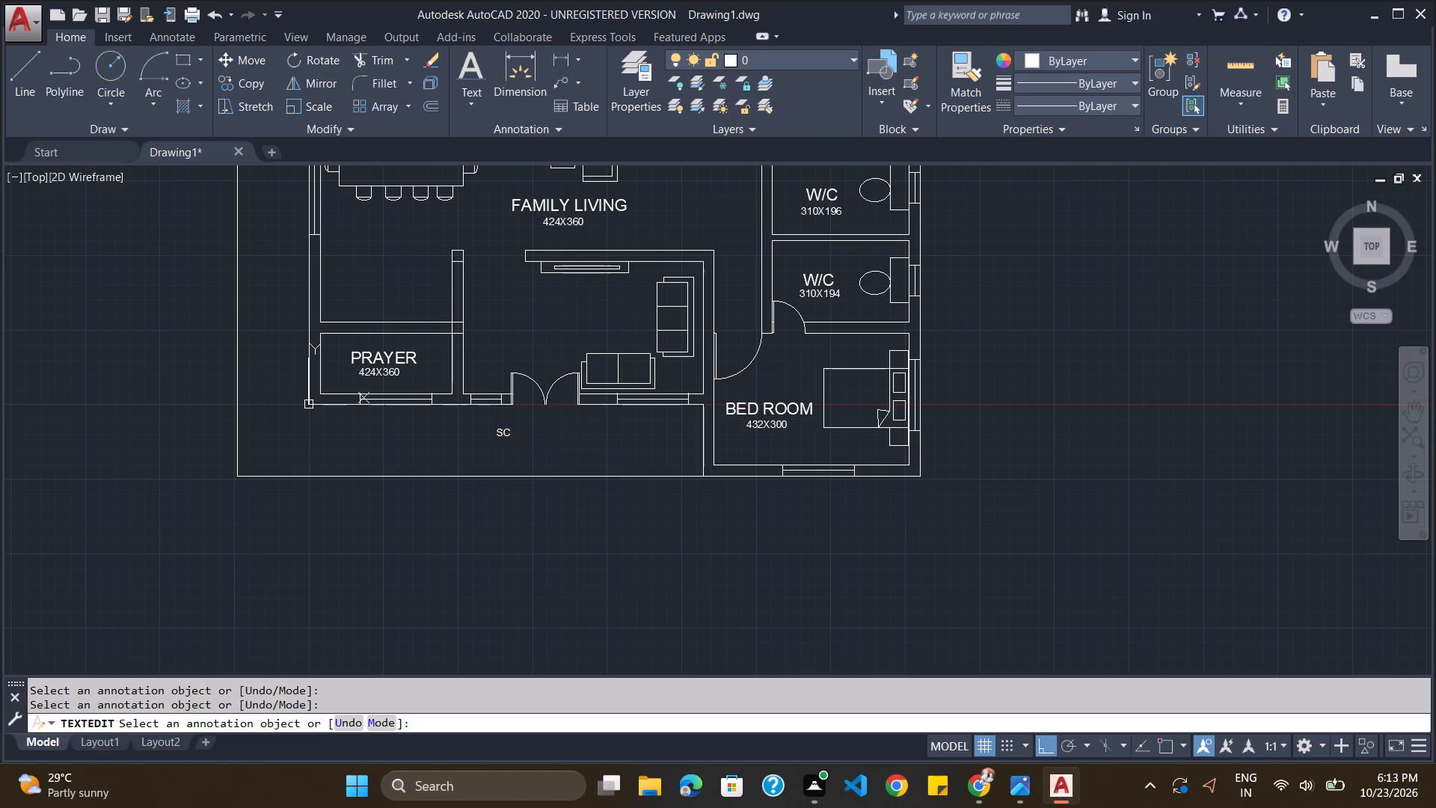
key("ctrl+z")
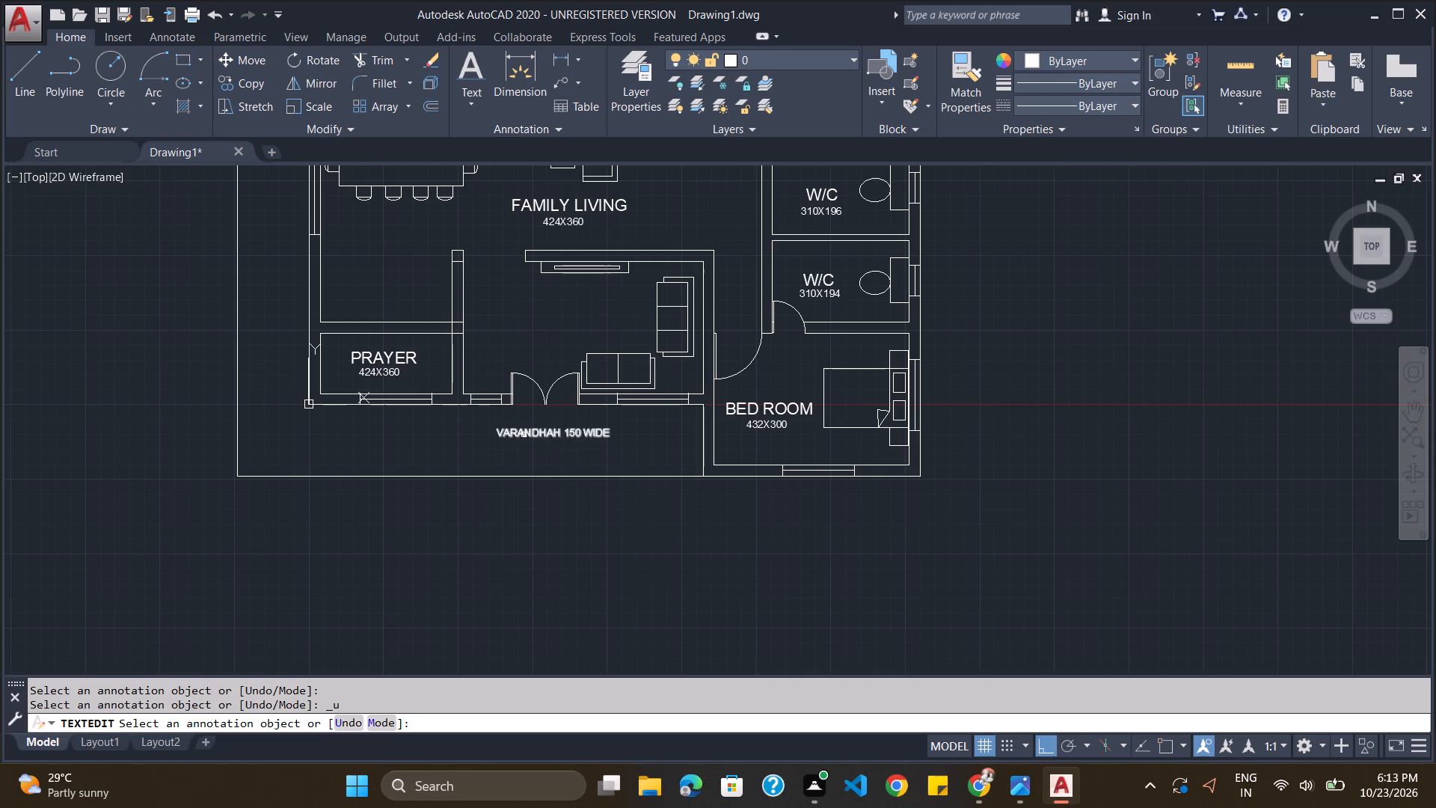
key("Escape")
Scale up the VARANDHAH 150 WIDE label from its start point to roughly the size of the room names.
left_click(513, 434)
type("SC")
key("Return")
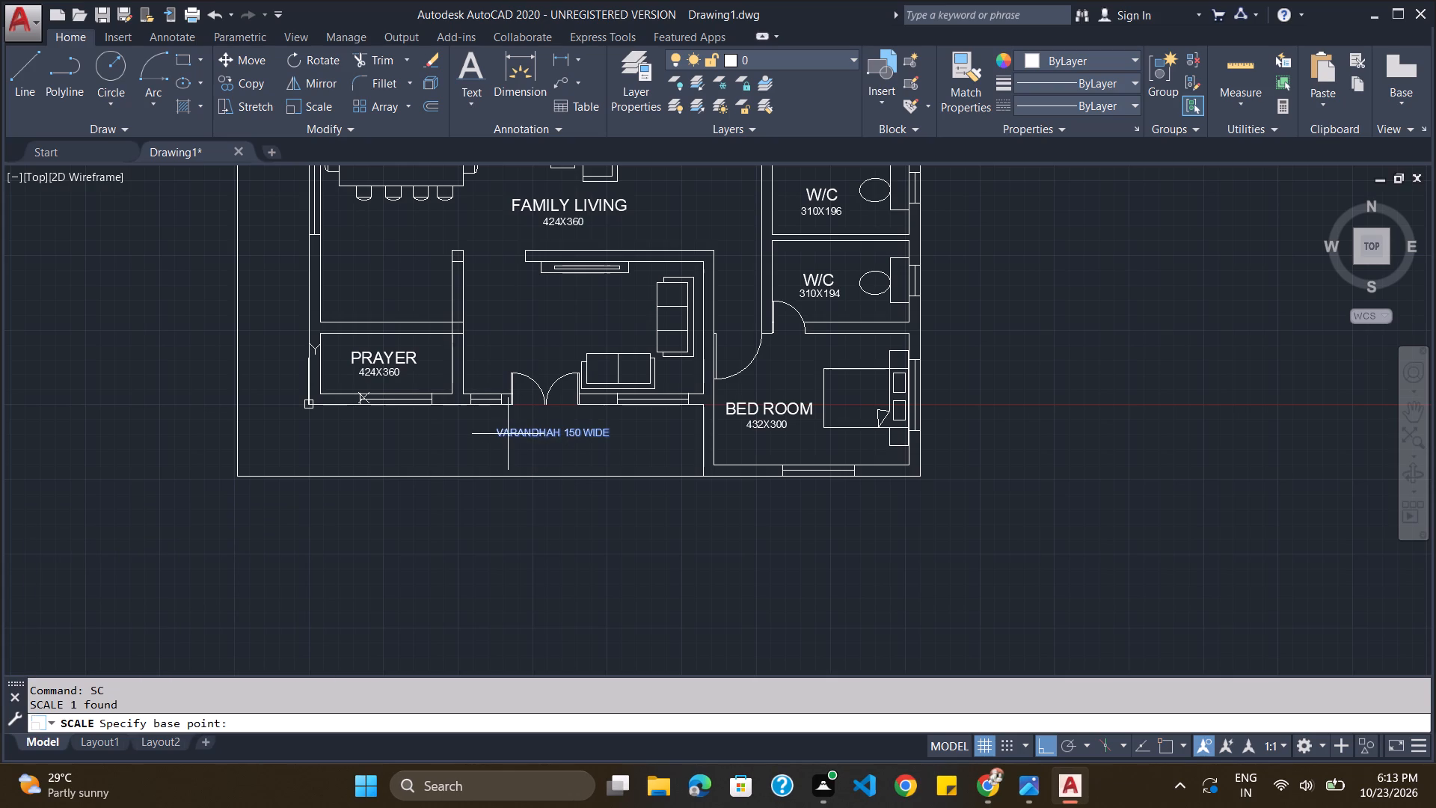
left_click(499, 435)
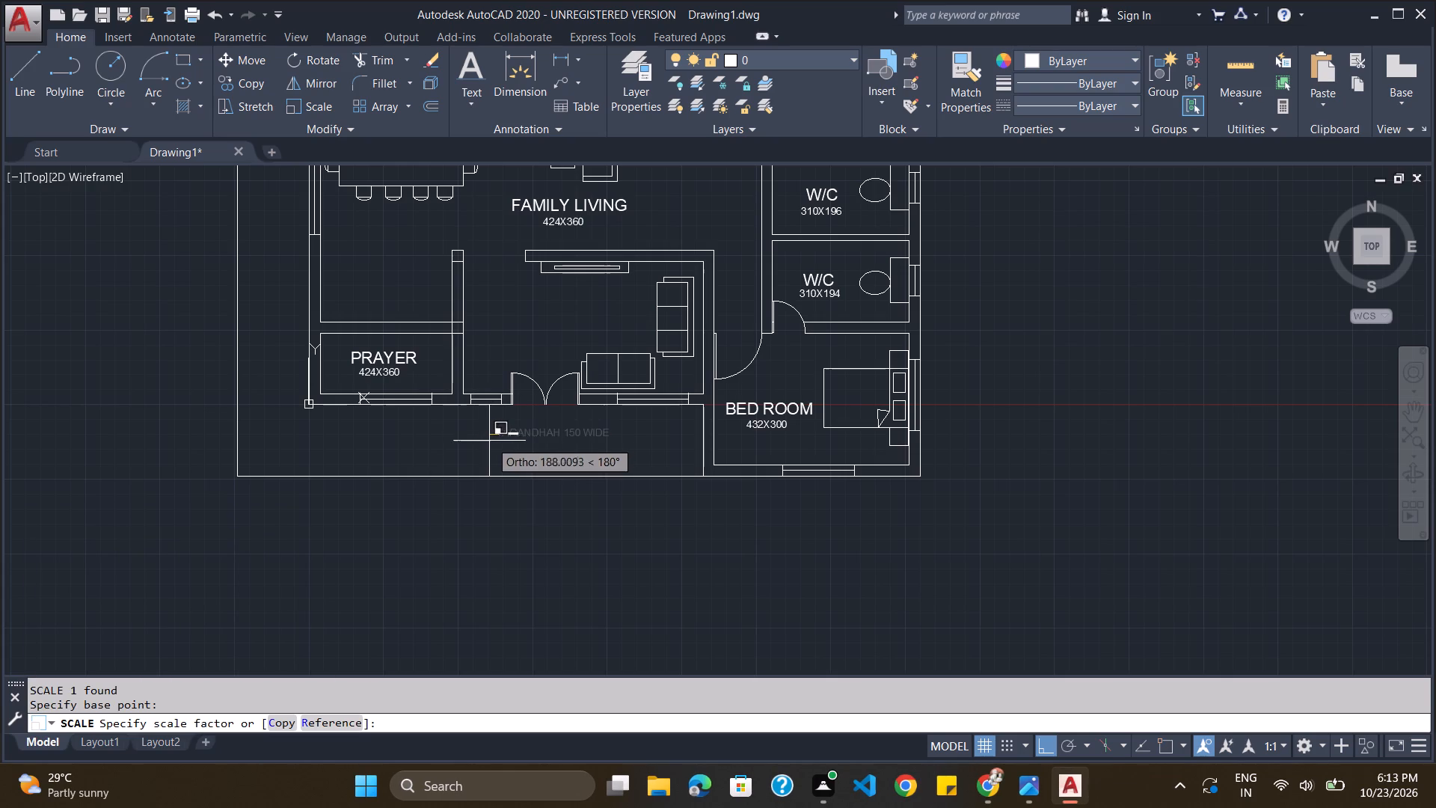
left_click(417, 450)
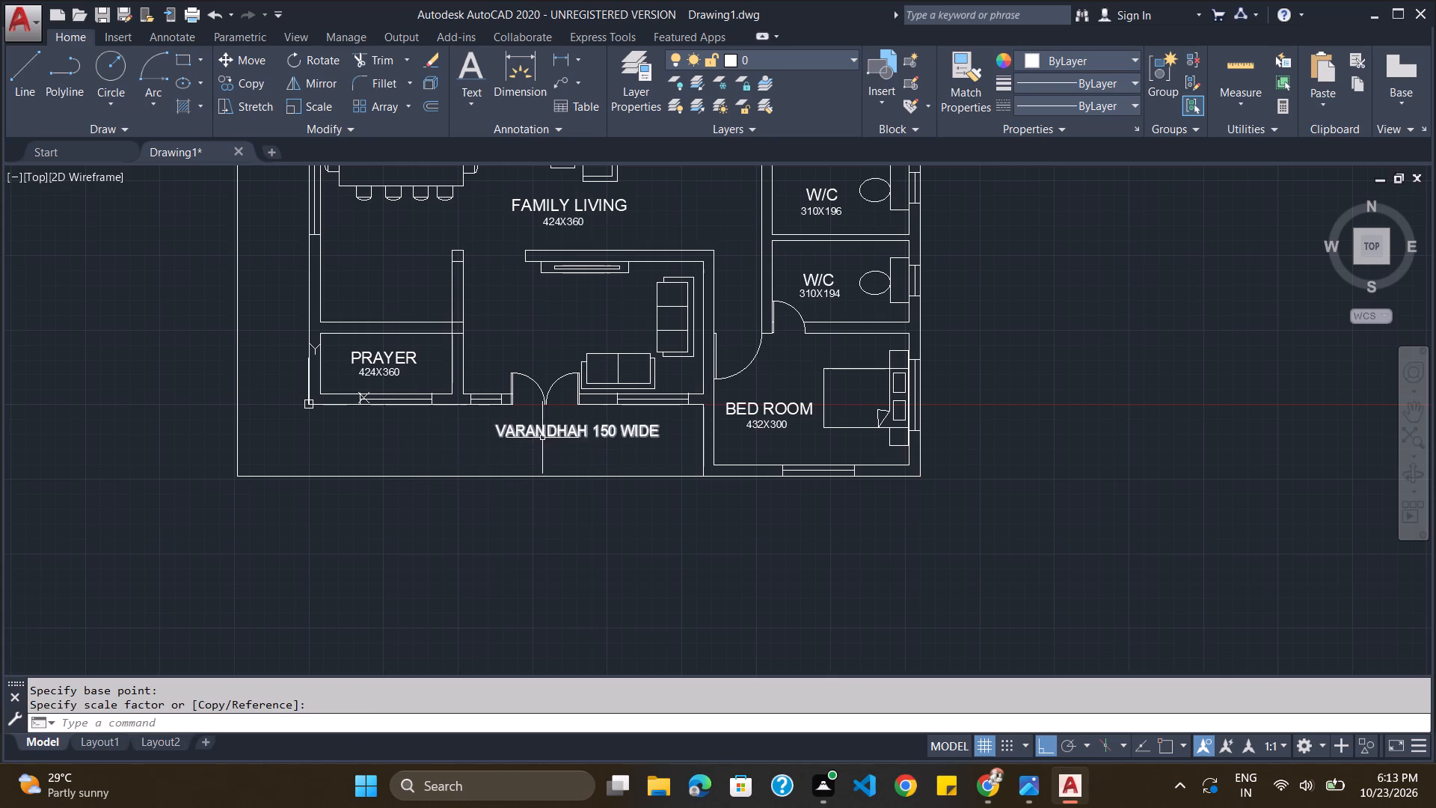
Move the VARANDHAH 150 WIDE label to the middle of the strip between the entrance wall and the outer boundary line.
left_click(547, 438)
left_click_drag(566, 435, 518, 447)
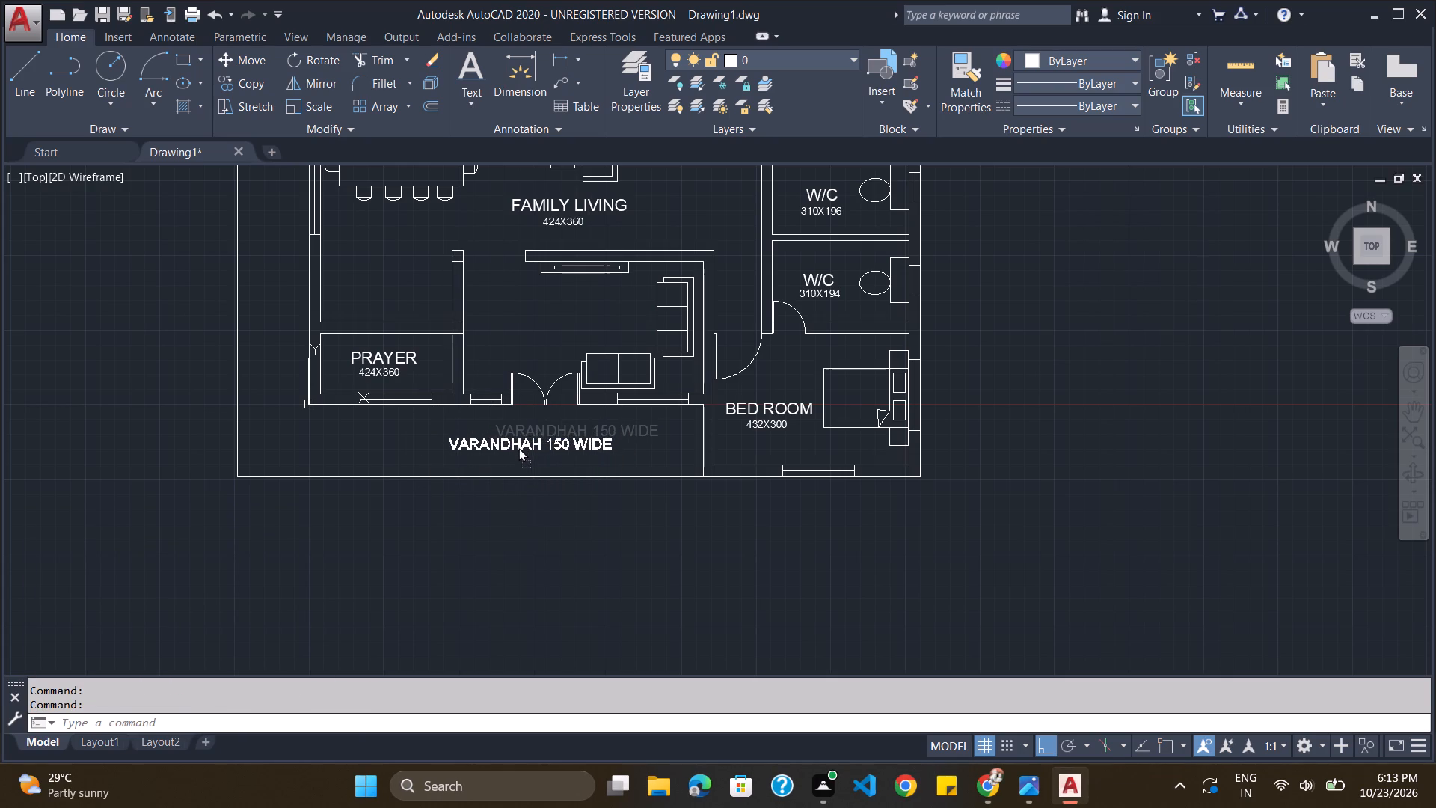
left_click_drag(518, 447, 521, 446)
Paste a copy of the dimension text into the sofa room behind the entrance door and change it to LIVING.
scroll(638, 429, "down", 1)
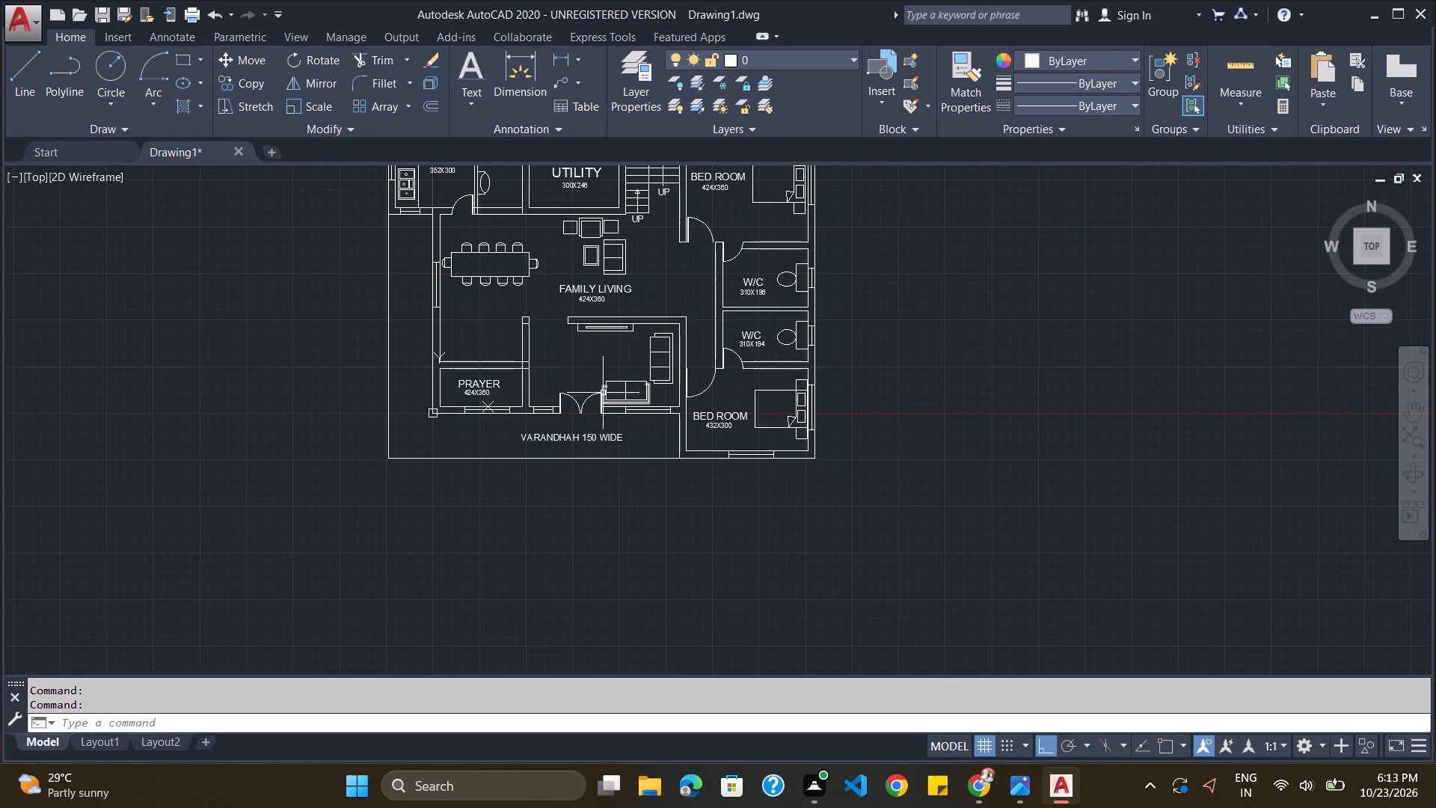
key("ctrl+v")
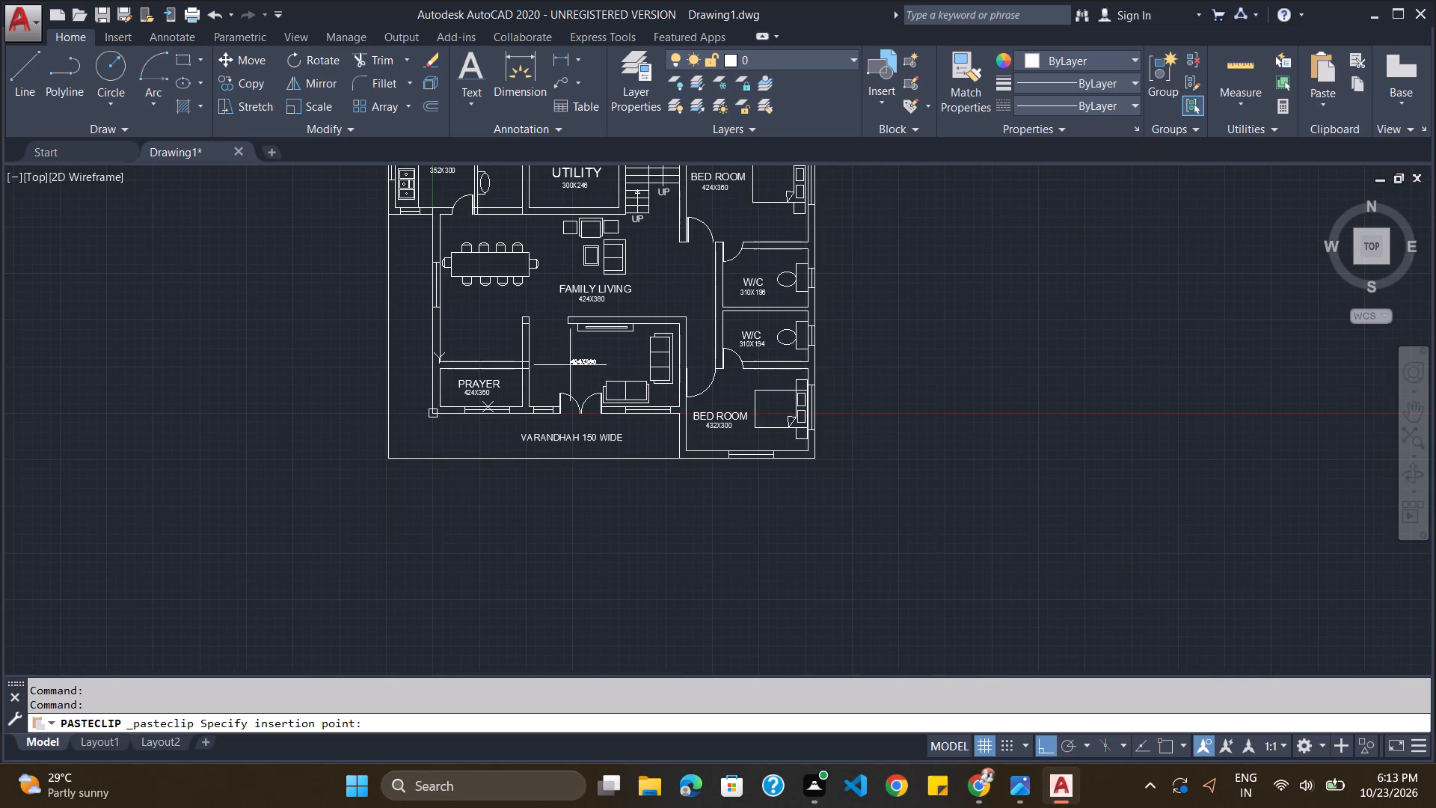
left_click(568, 361)
scroll(579, 358, "up", 3)
double_click(579, 358)
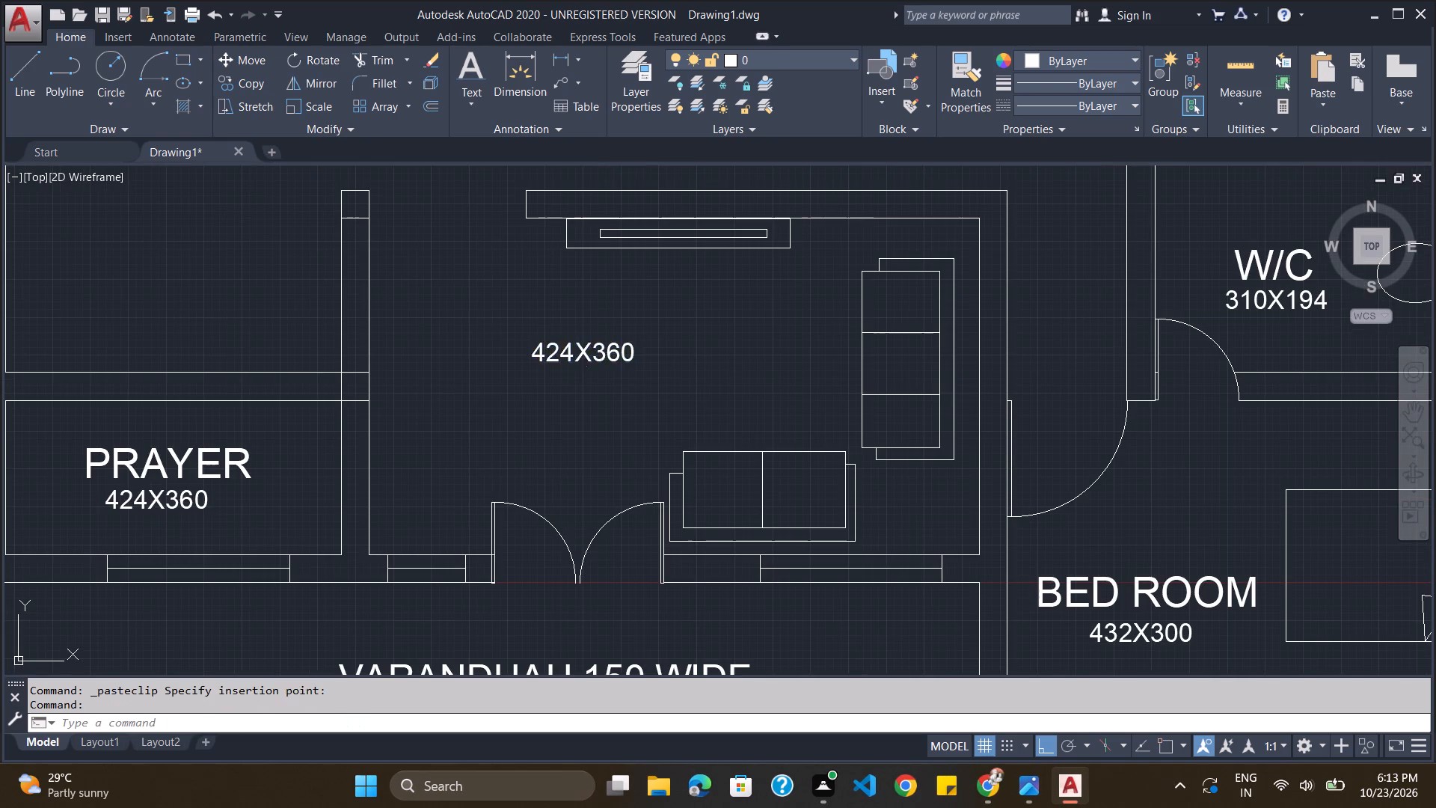
type("LIVIN")
key("g")
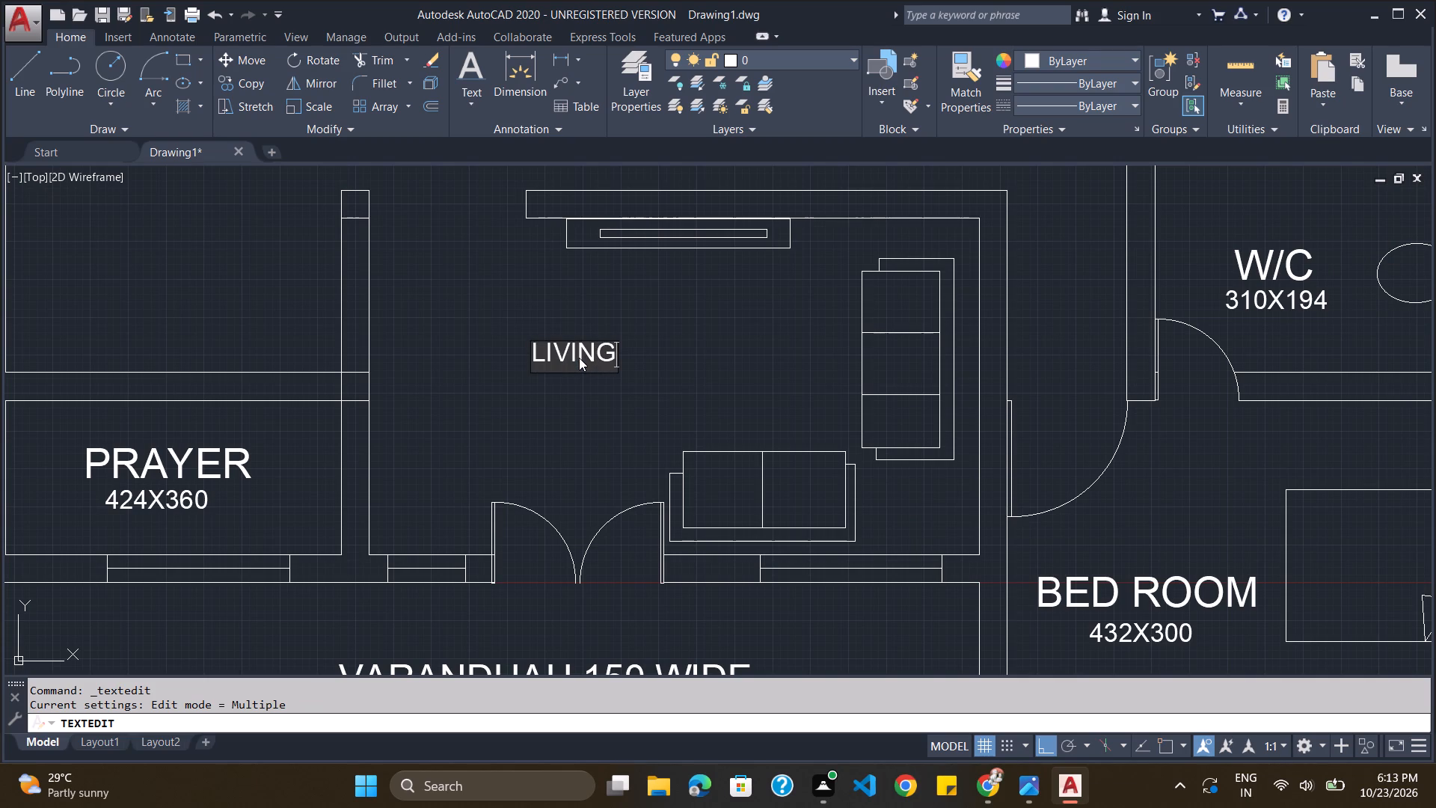
key("Return")
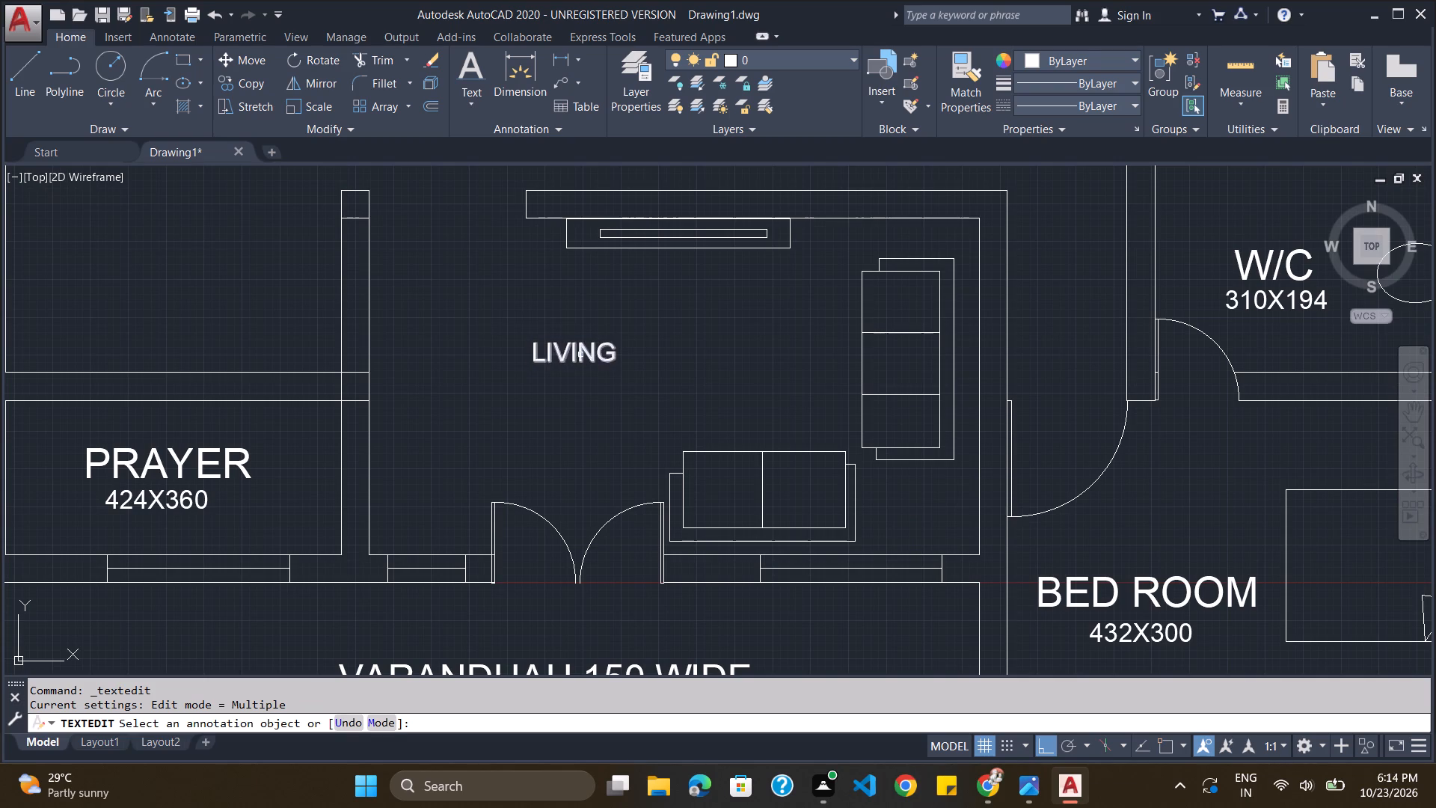
Paste a copy of the dimension text beneath the LIVING label and change it to 526X300.
key("ctrl+v")
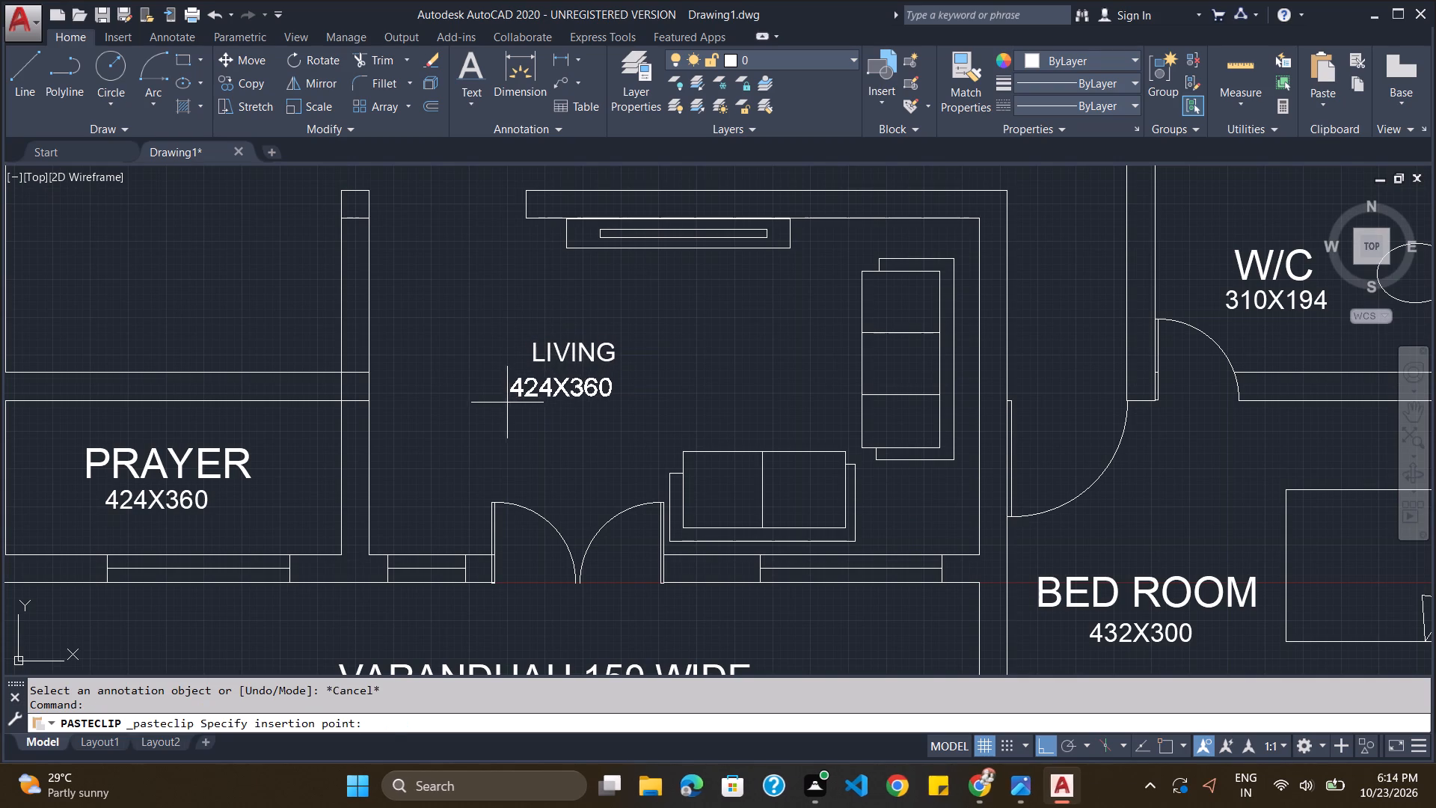
left_click(515, 403)
double_click(548, 394)
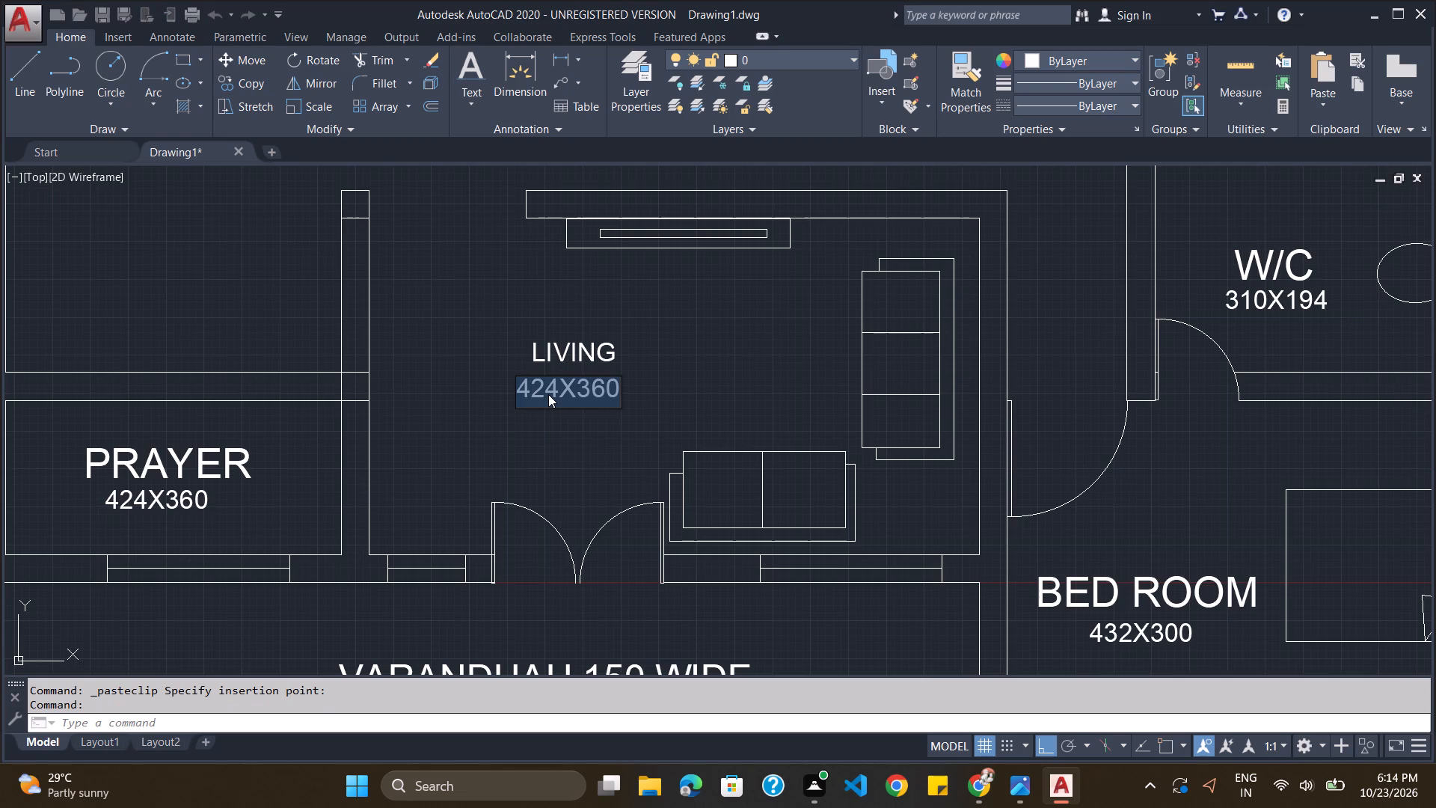
type("526")
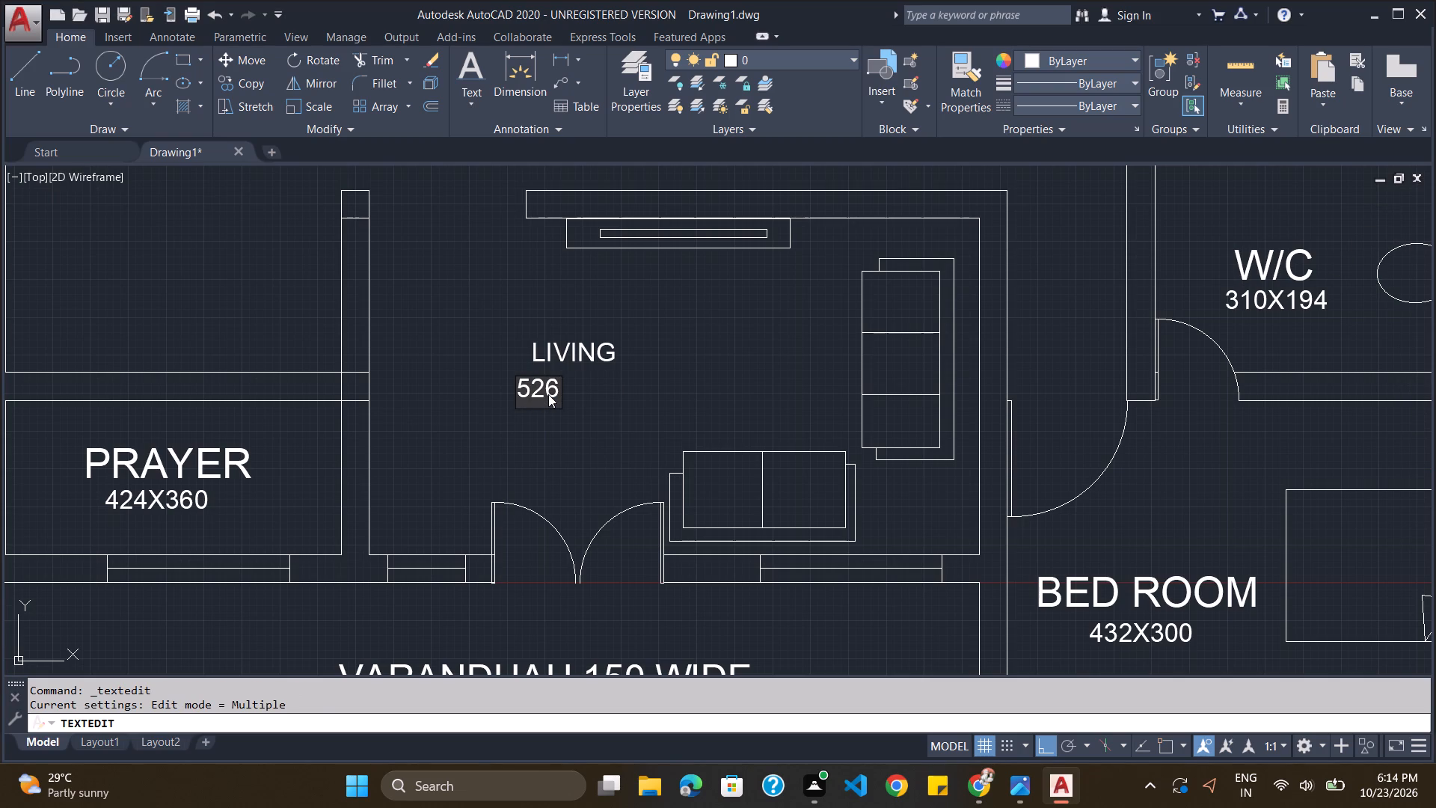
key("x")
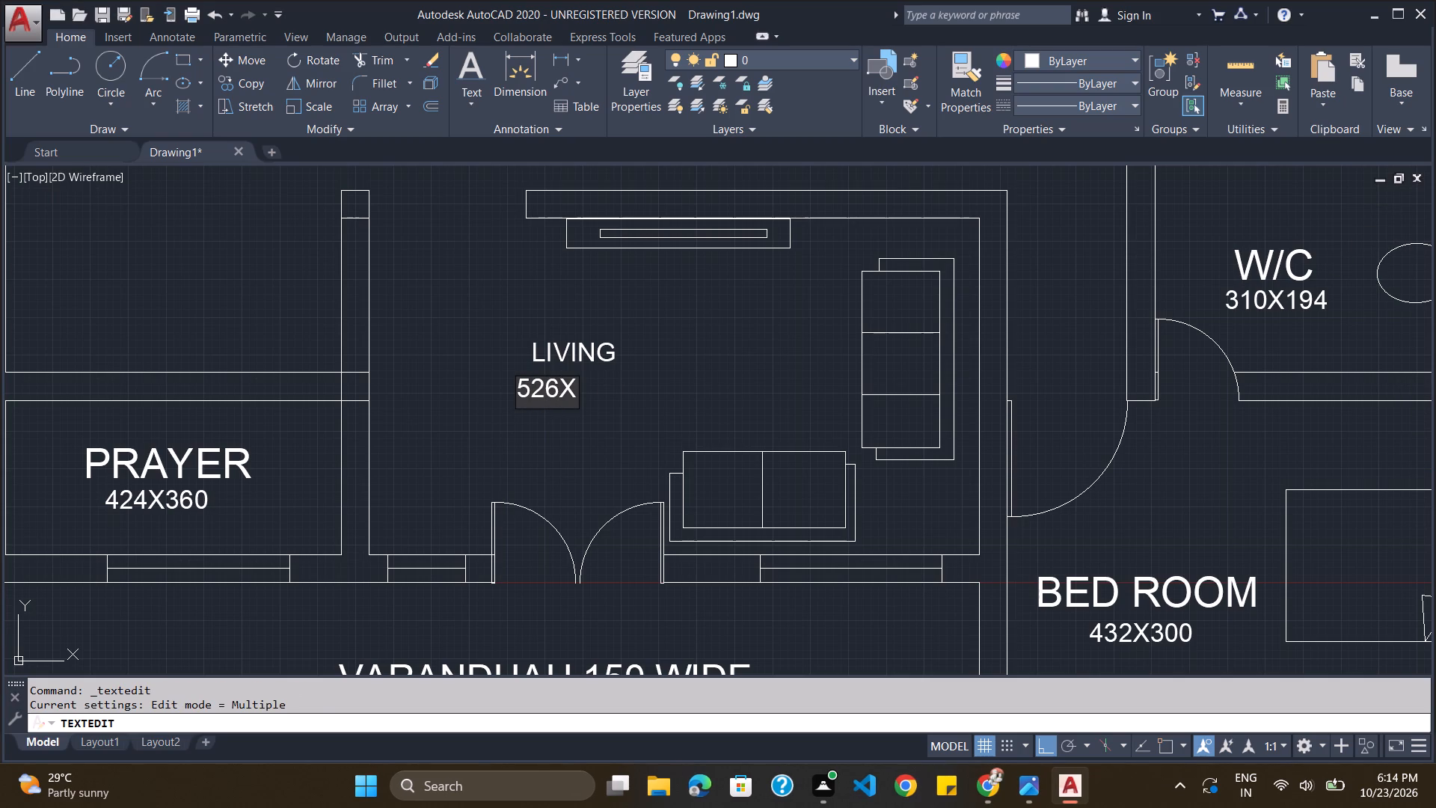
type("300")
key("Return")
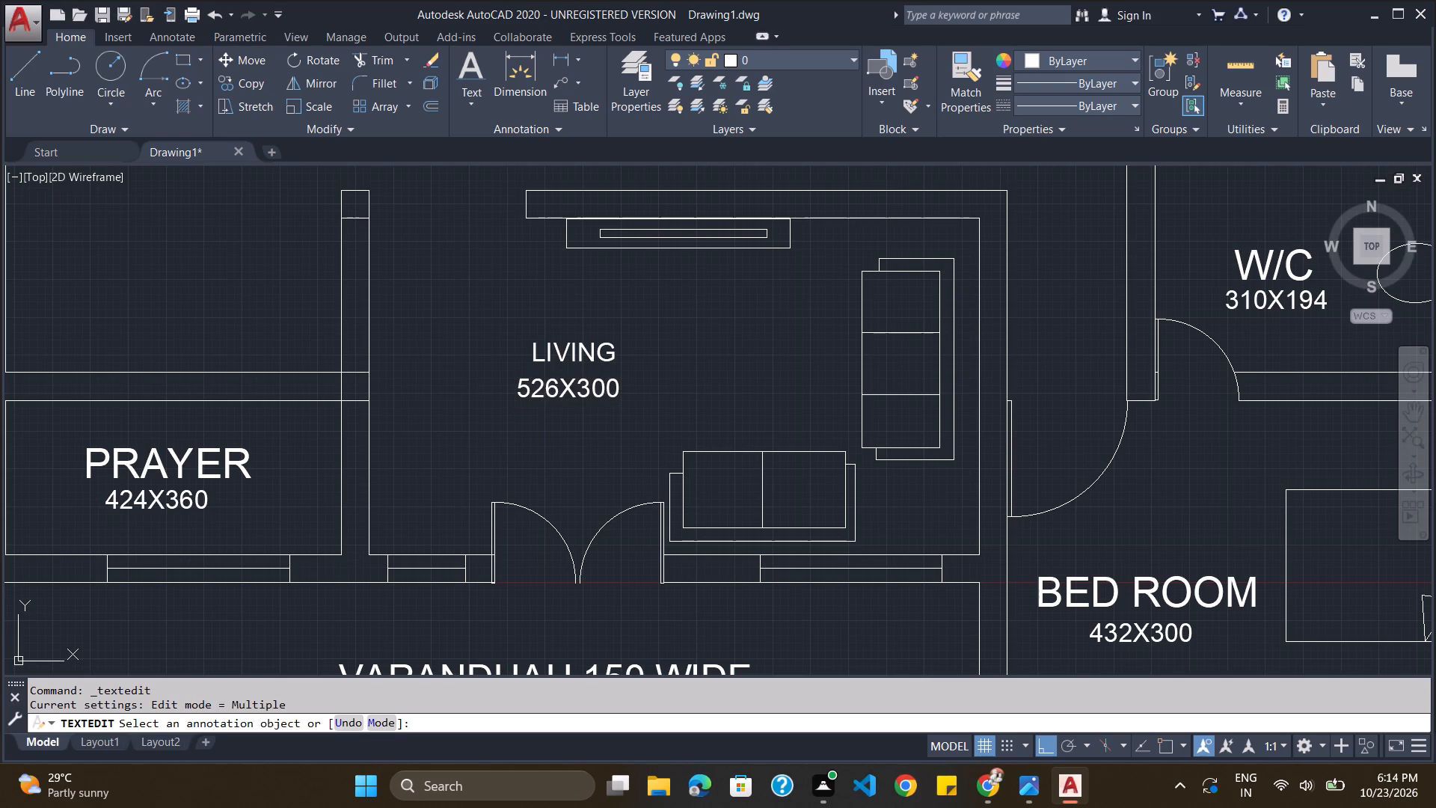
Scale up the LIVING label from its start point to about twice its size, matching the PRAYER label.
left_click(588, 355)
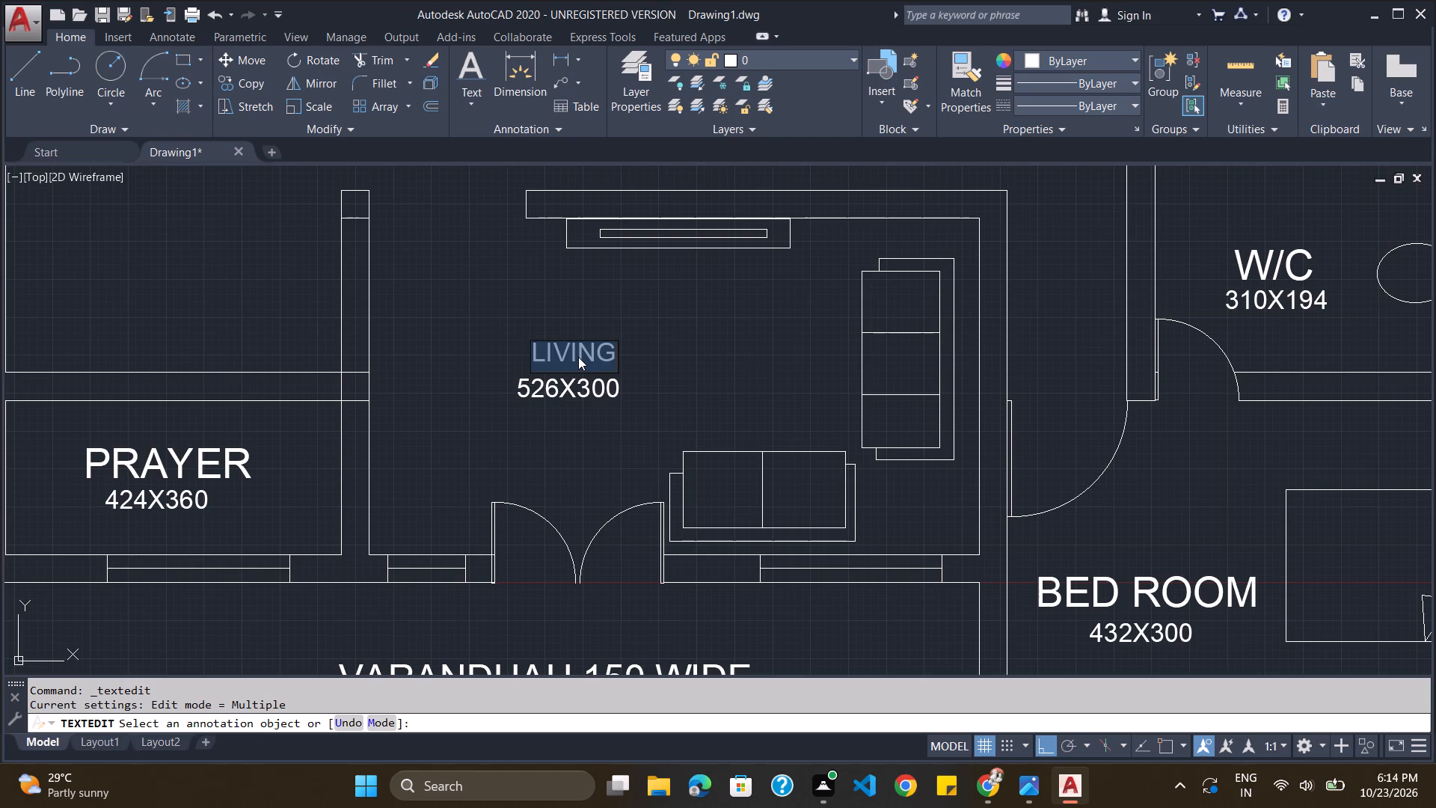
key("Escape")
key("Escape")
left_click(576, 356)
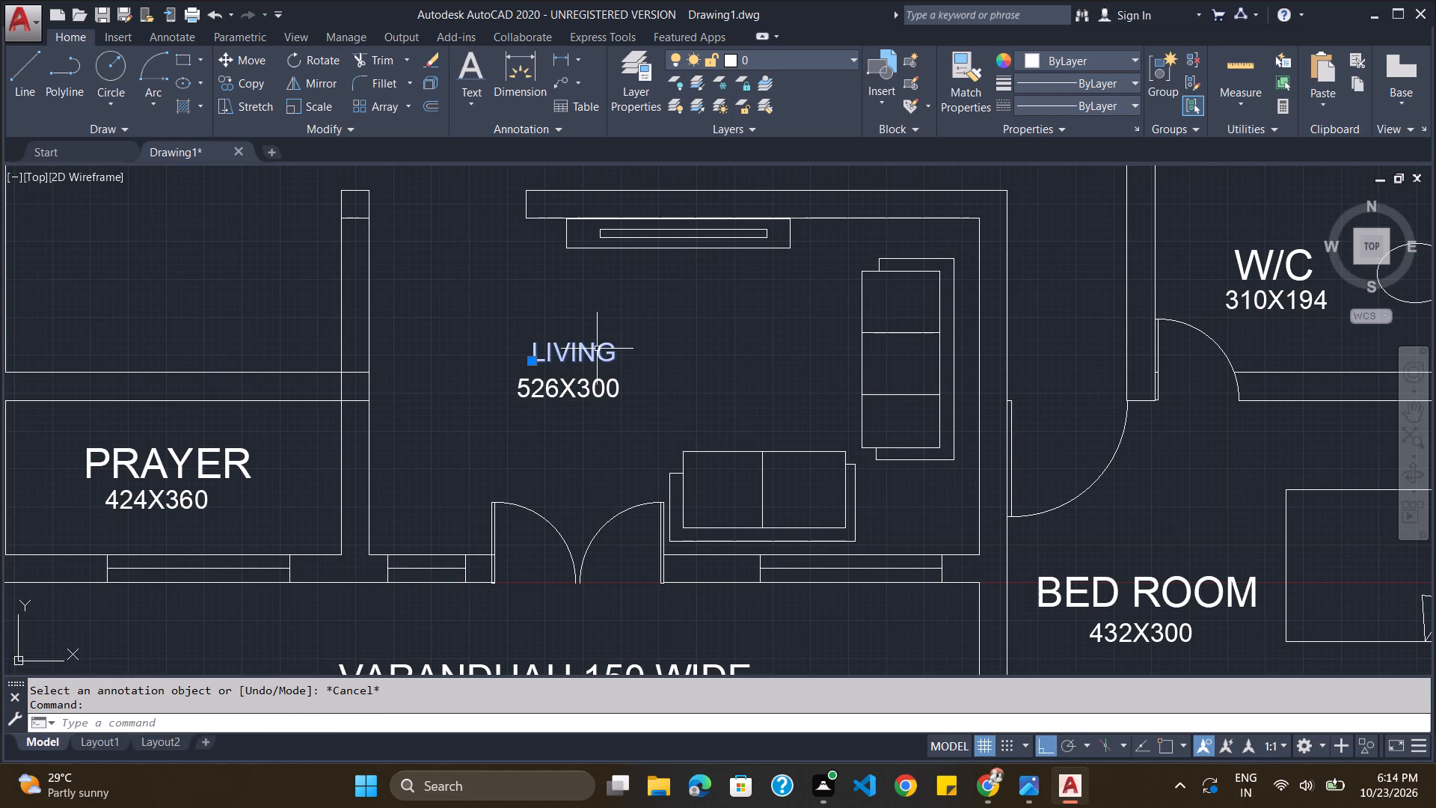
type("SC")
key("Return")
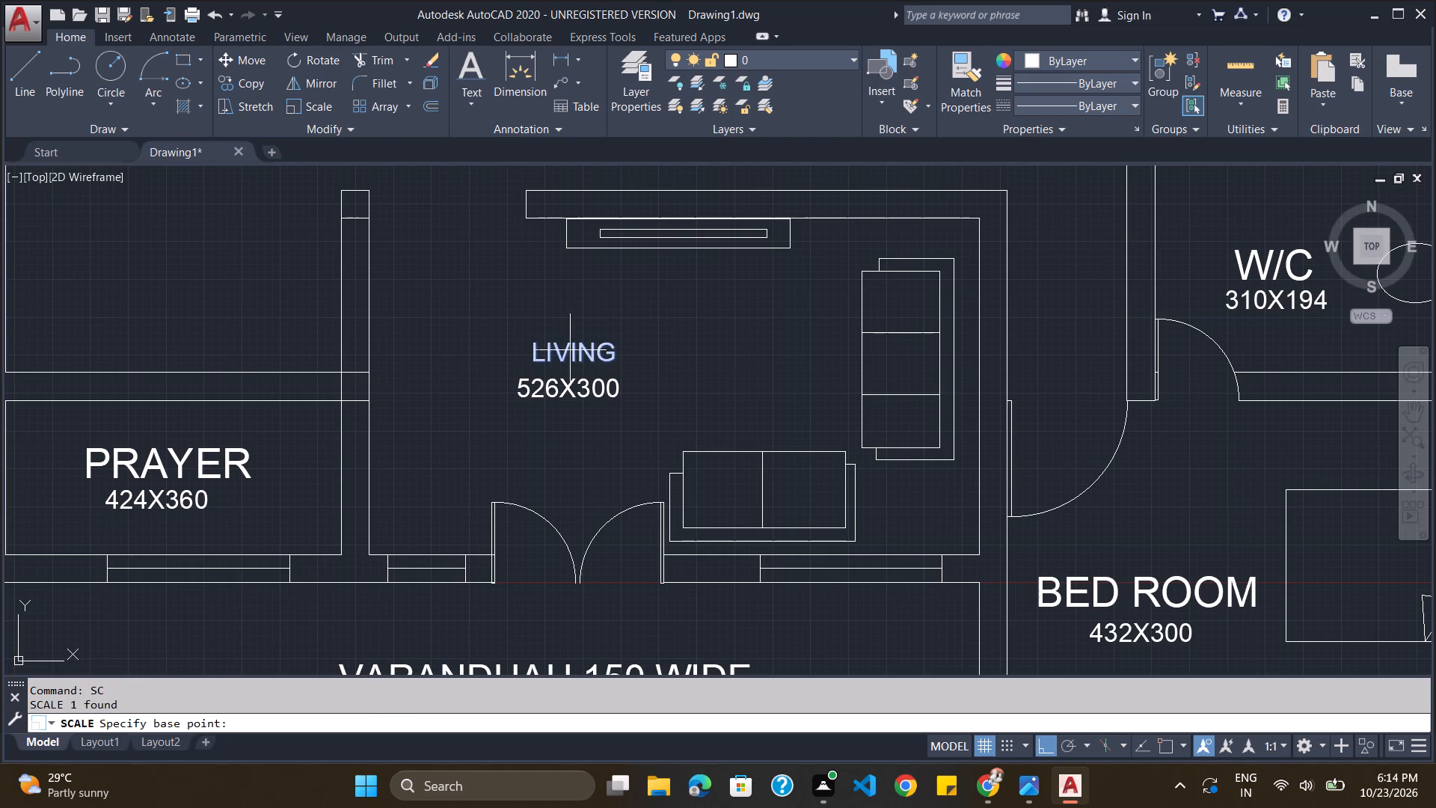
left_click(534, 361)
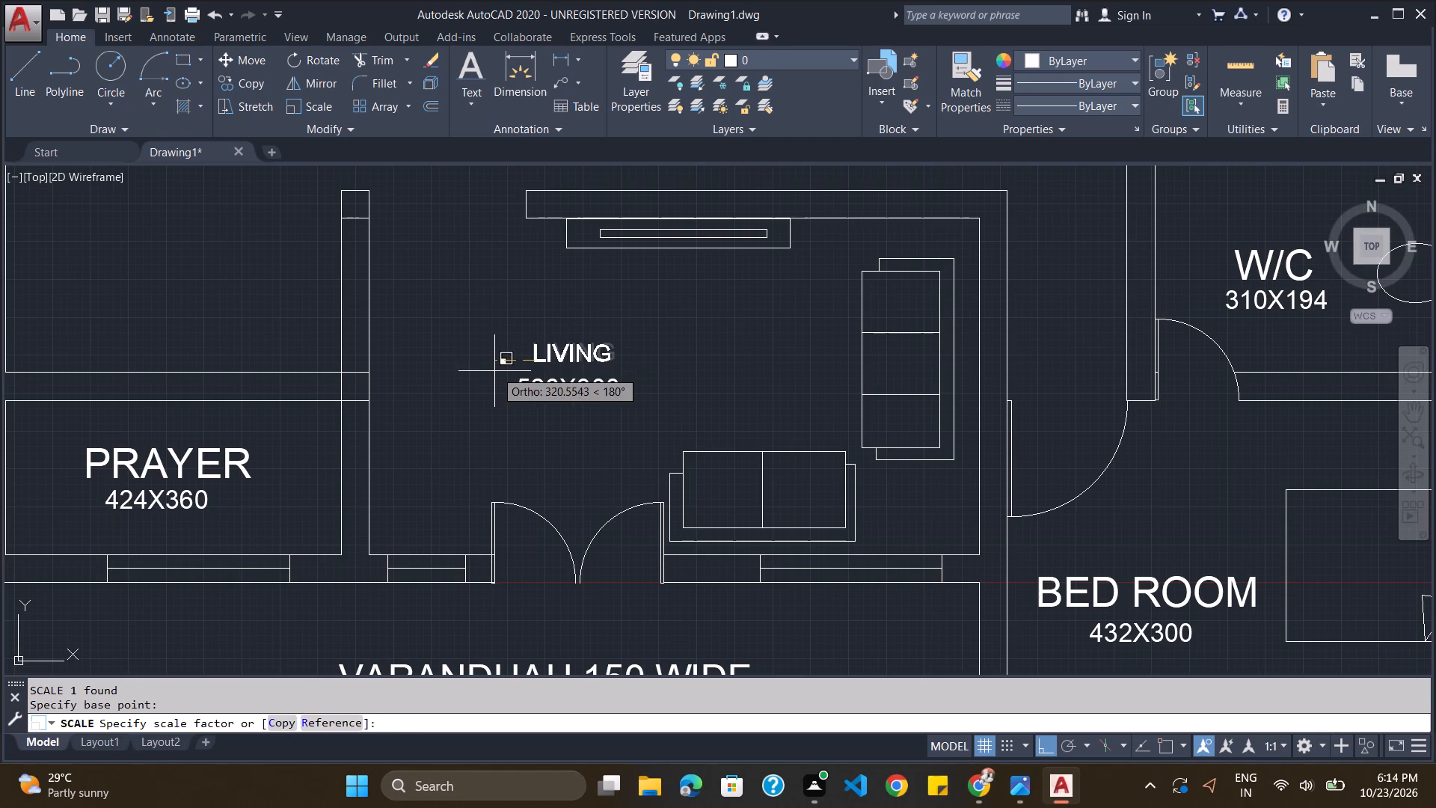
left_click(447, 382)
Move the enlarged LIVING label so it sits centred above the 526X300 dimension text.
left_click(600, 340)
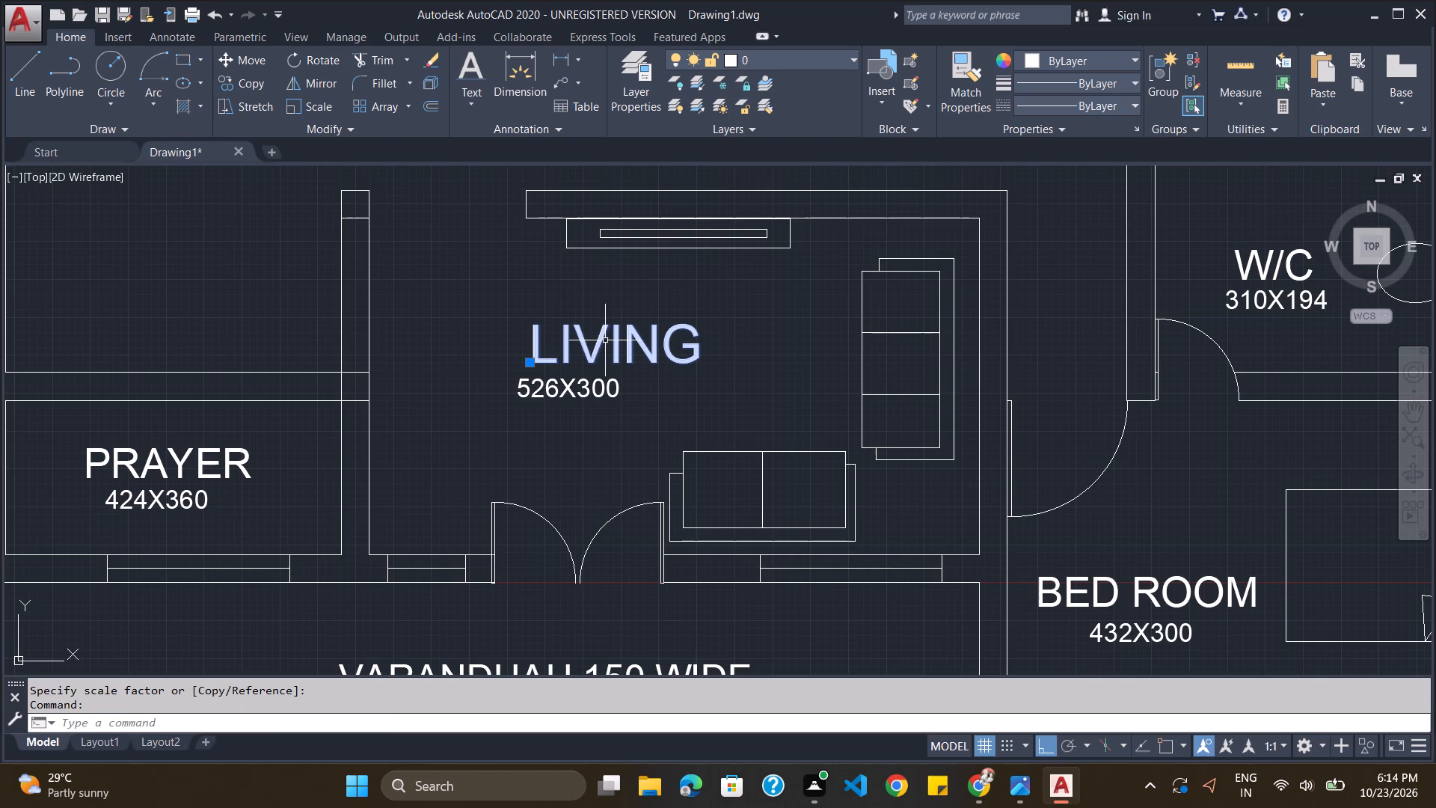
left_click_drag(607, 340, 571, 344)
left_click_drag(602, 345, 574, 344)
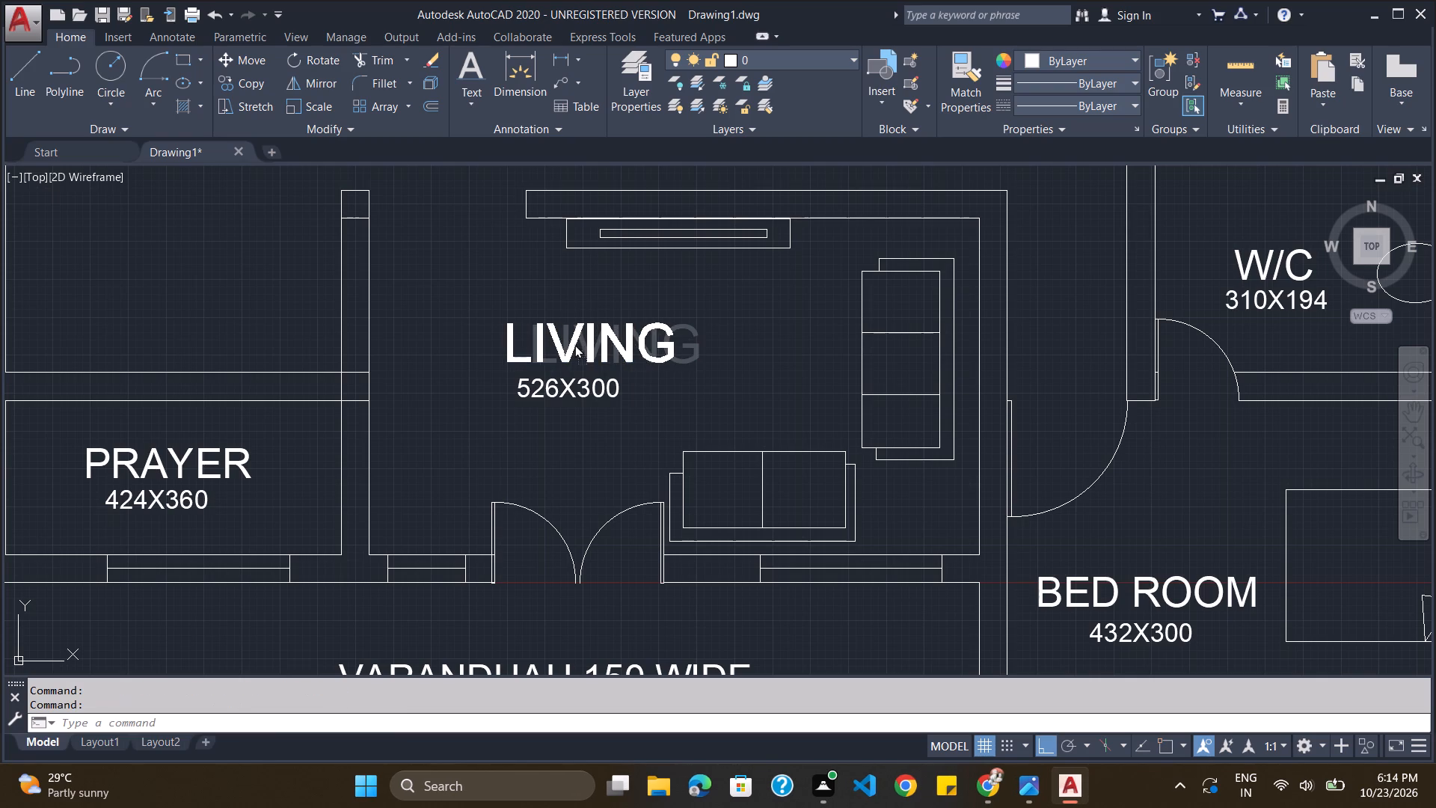
left_click_drag(574, 344, 562, 345)
Look over the whole floor plan for rooms that still lack a name and dimensions.
scroll(651, 334, "down", 4)
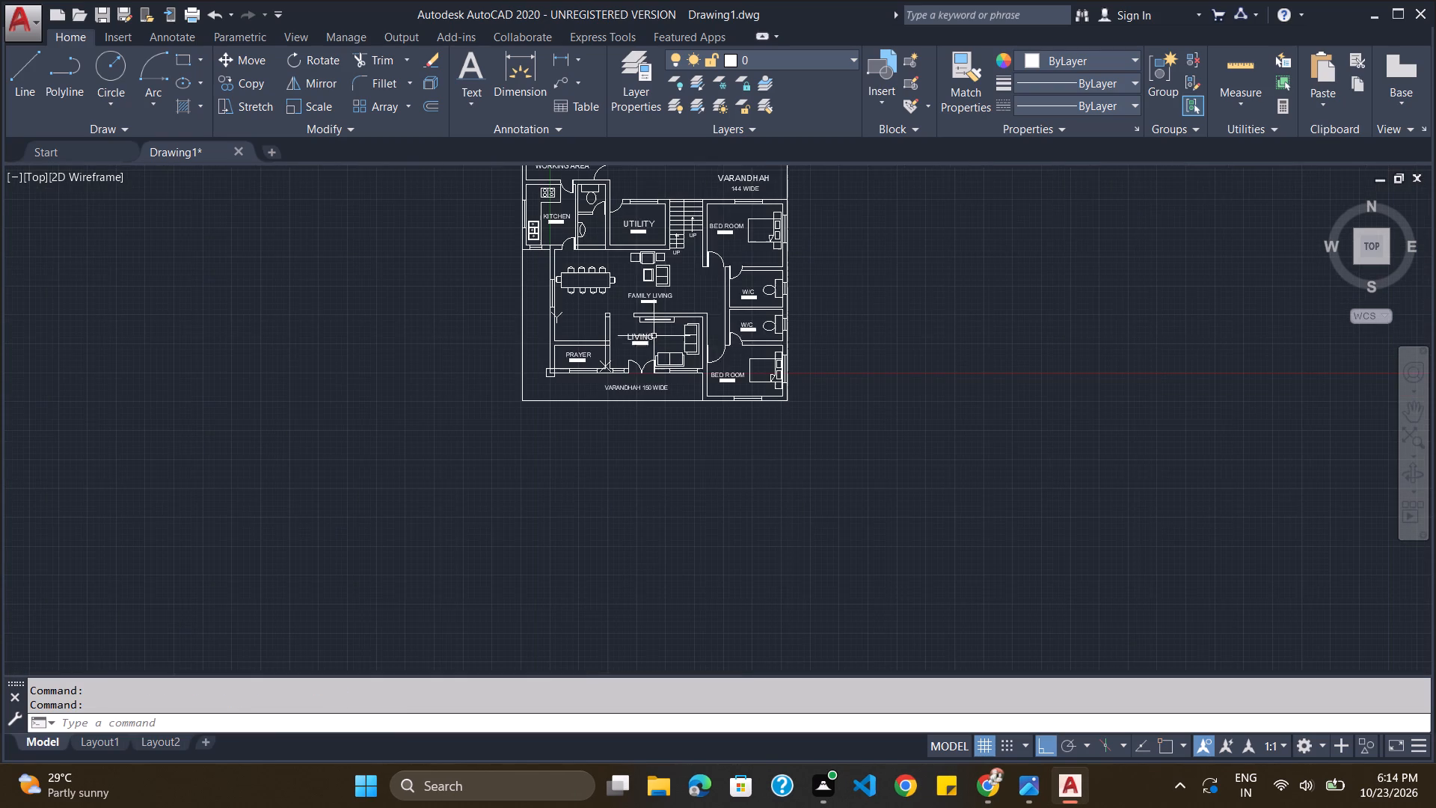
scroll(698, 327, "down", 3)
scroll(691, 296, "up", 4)
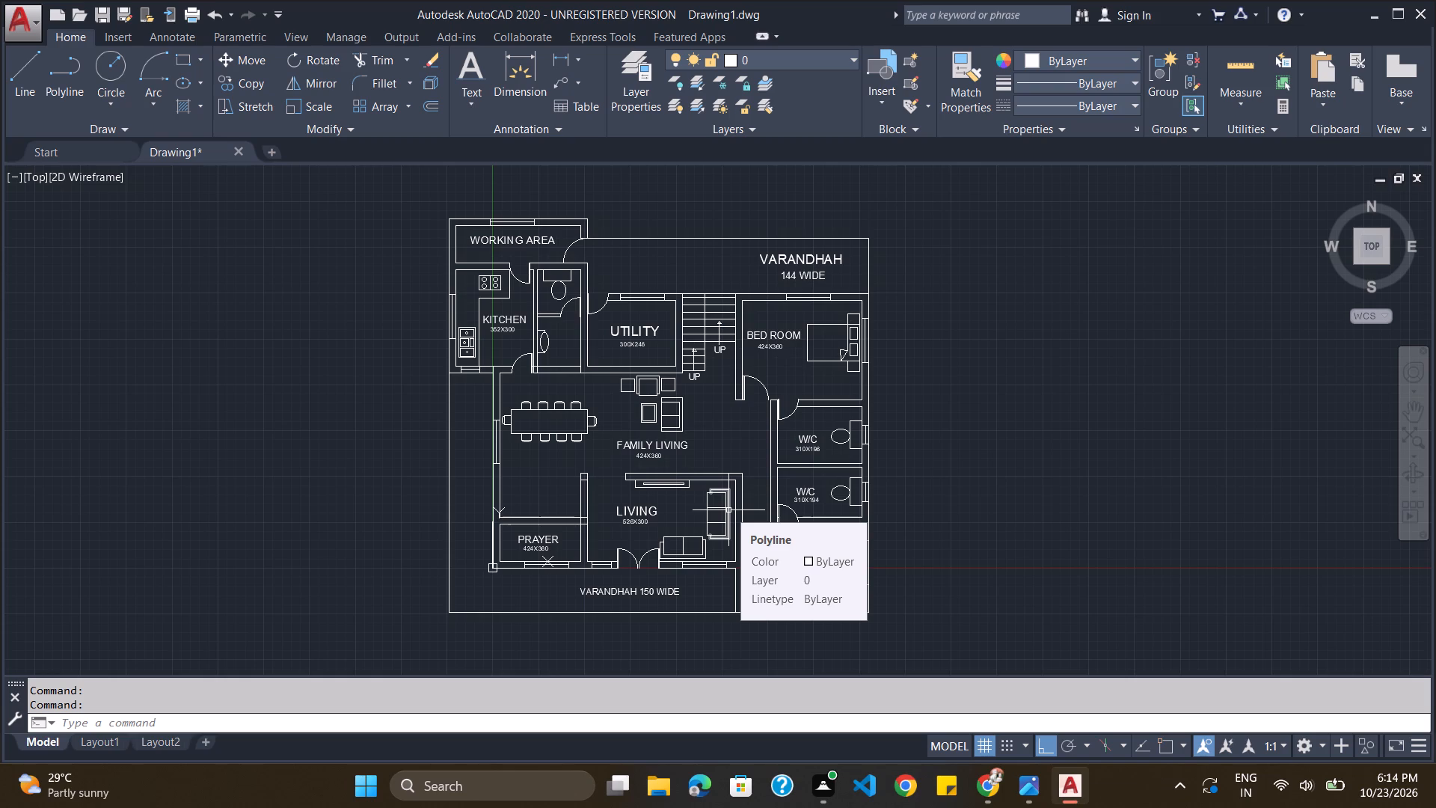
scroll(722, 384, "down", 2)
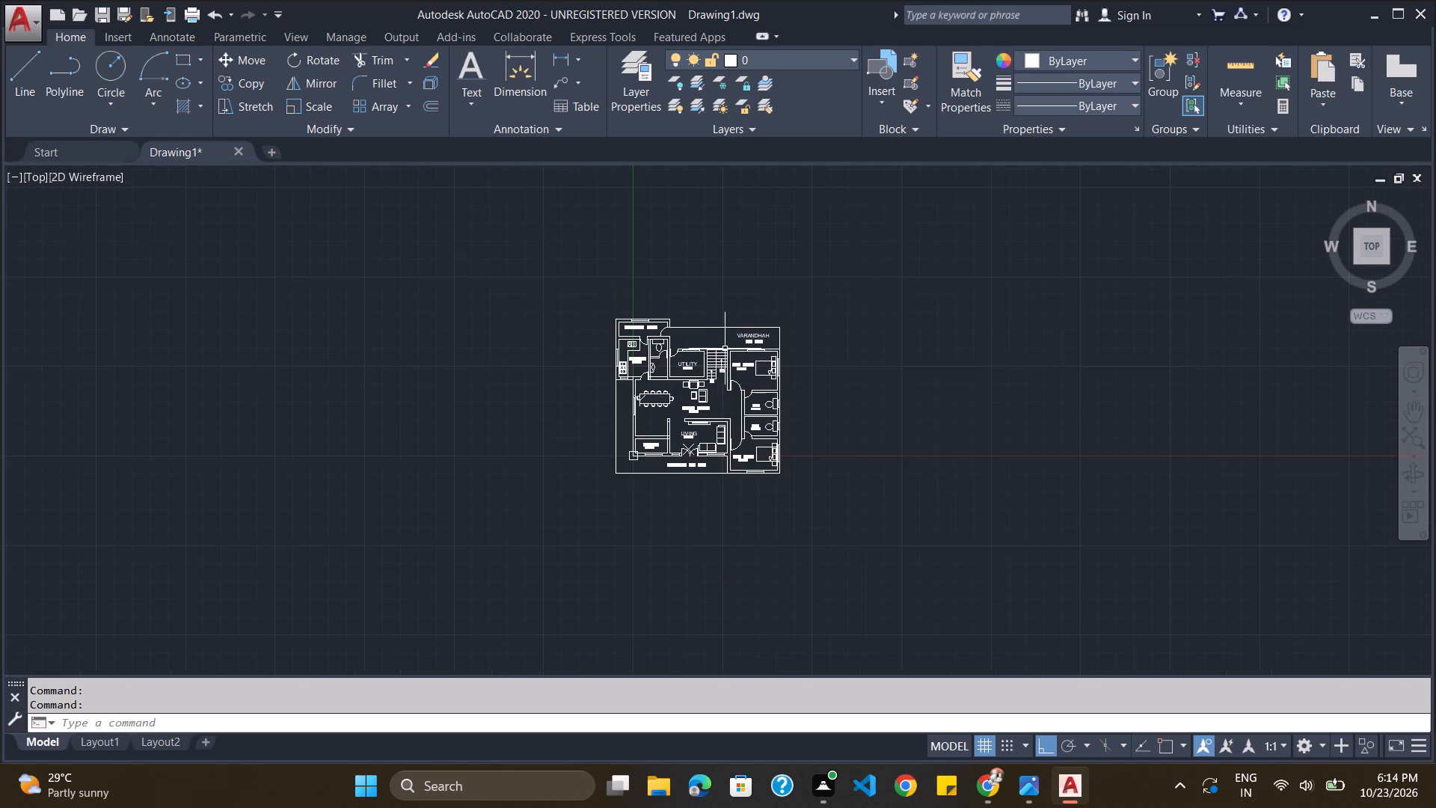
scroll(725, 340, "up", 2)
scroll(725, 340, "down", 2)
scroll(717, 427, "up", 2)
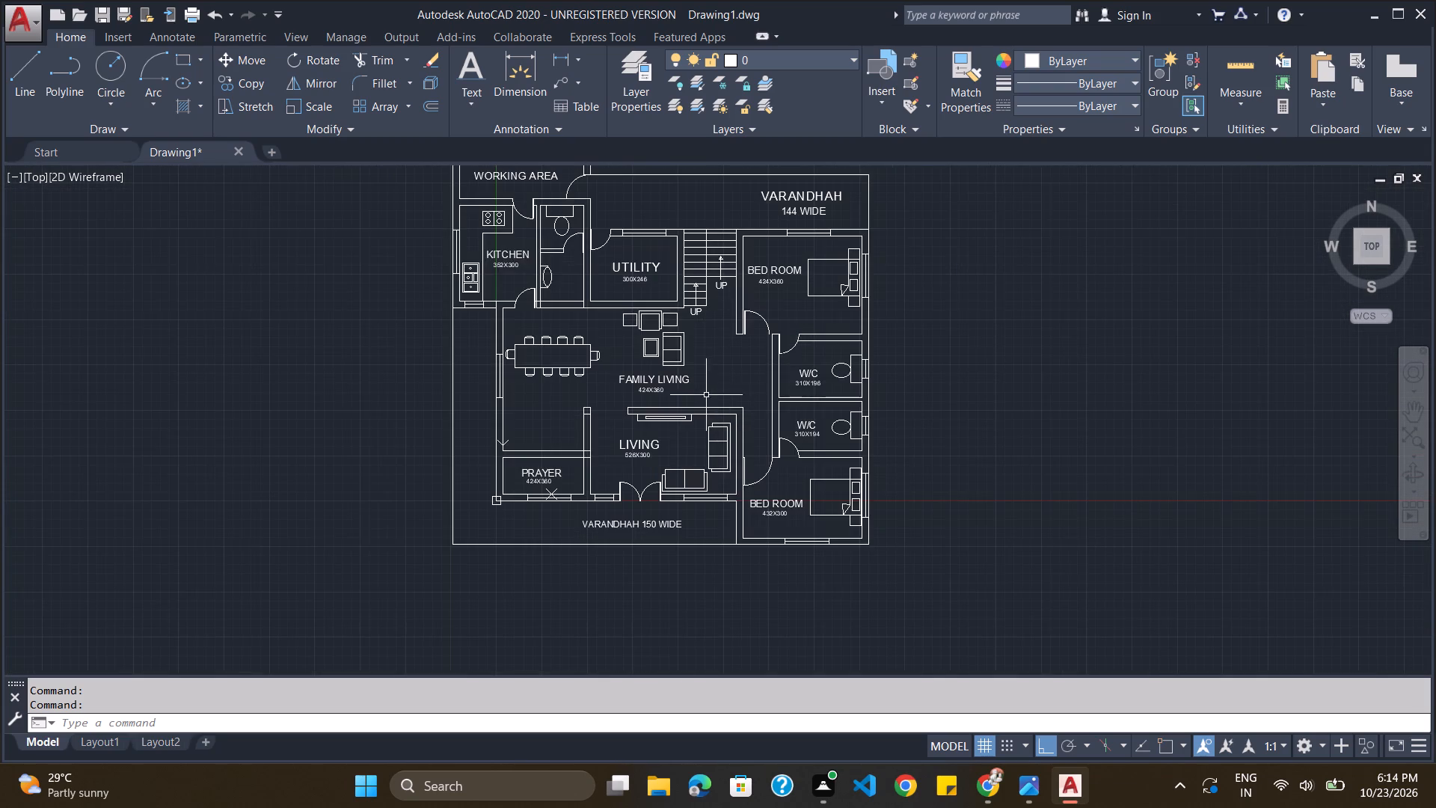
scroll(666, 281, "down", 1)
scroll(654, 216, "up", 1)
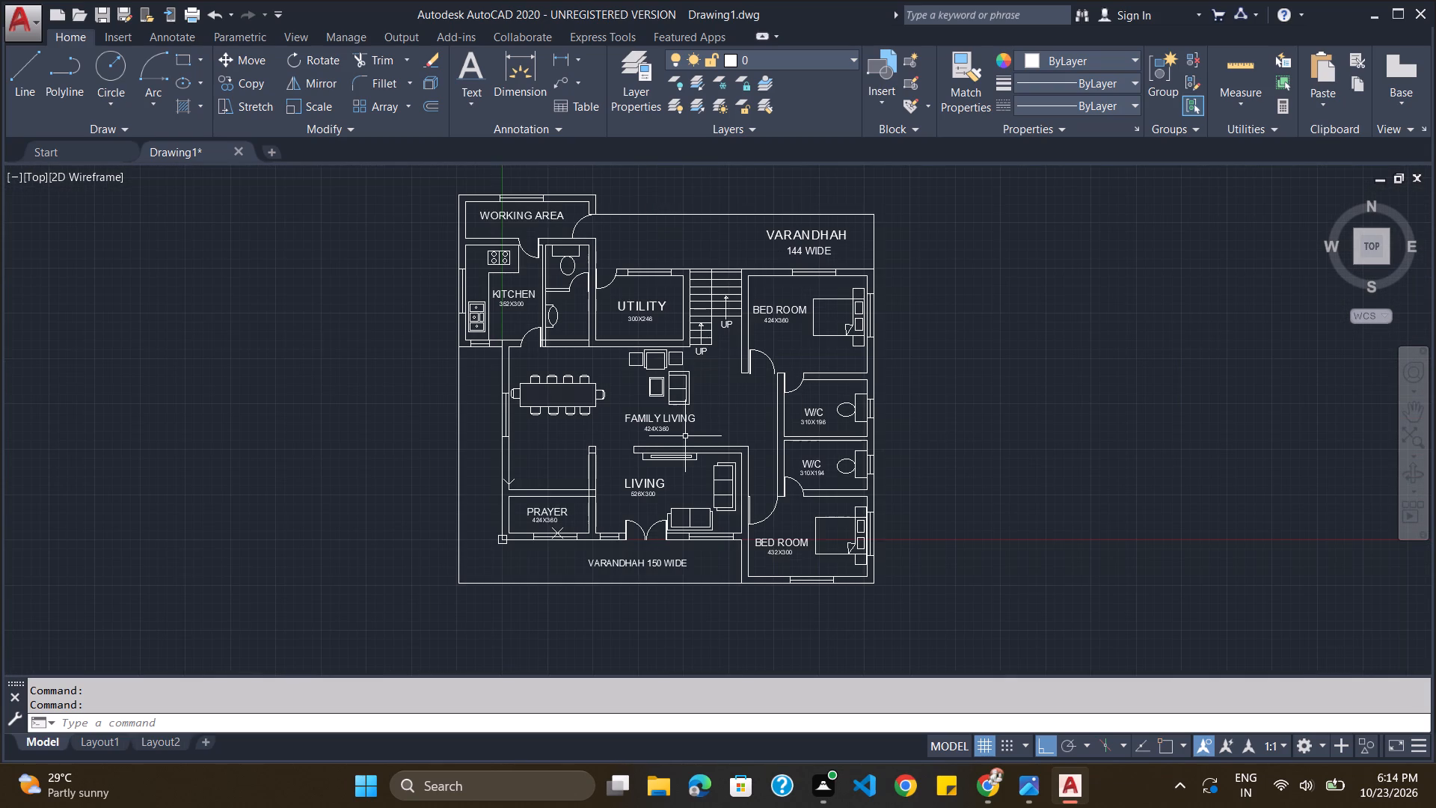
Paste a copy of the dimension text onto the dining table, change it to DINING and centre it across the upper half of the table.
key("ctrl+v")
left_click(541, 394)
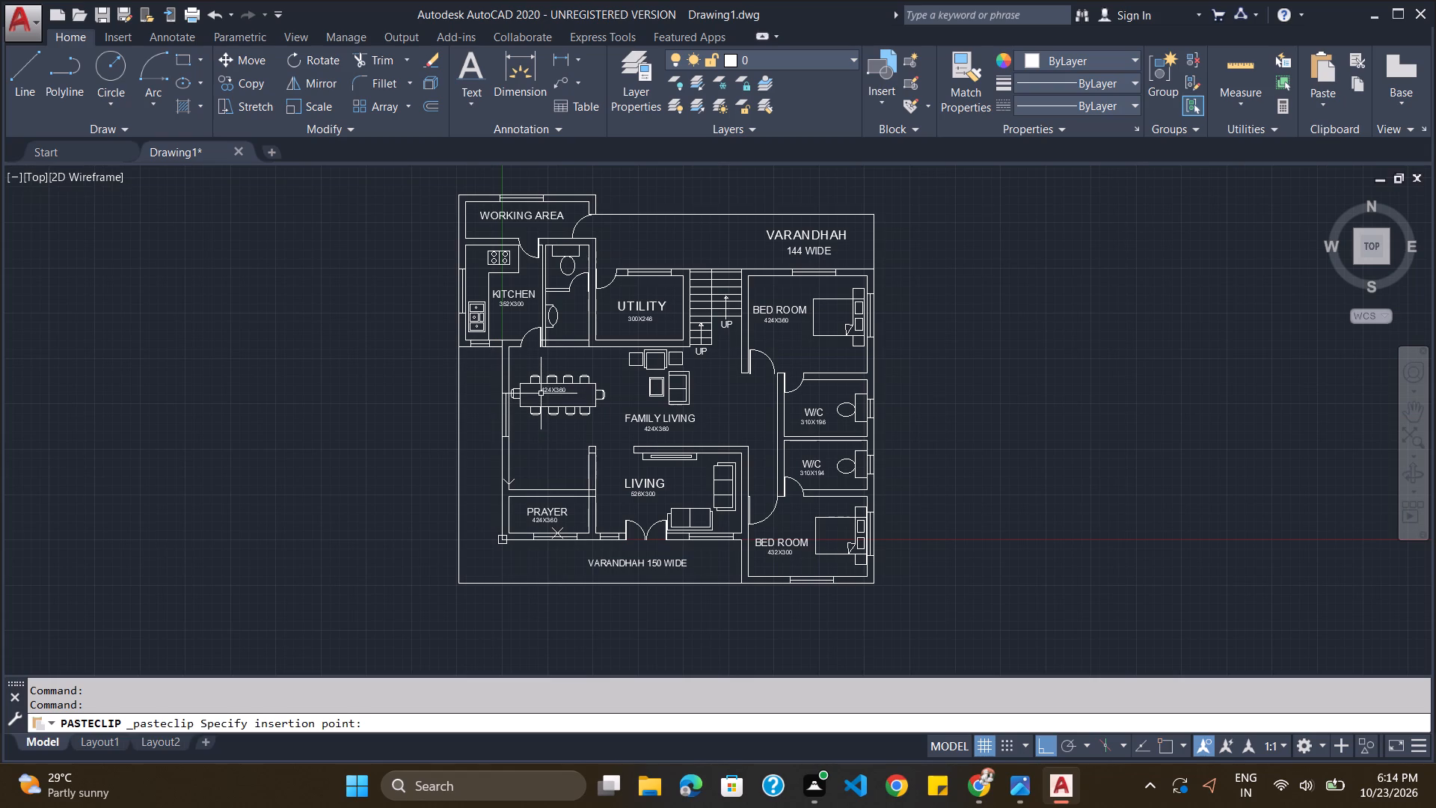
scroll(541, 394, "up", 5)
double_click(598, 353)
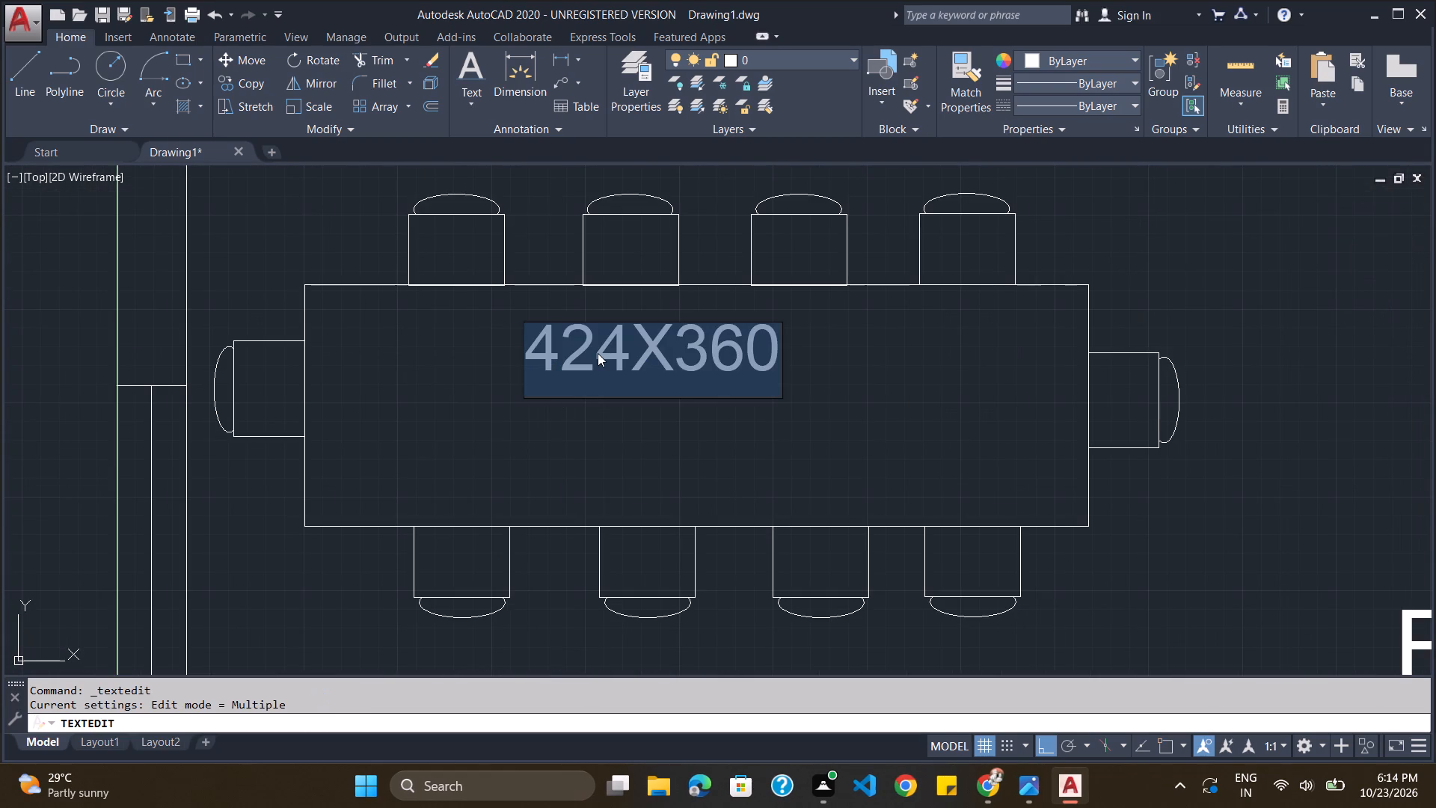
type("DINING")
key("Return")
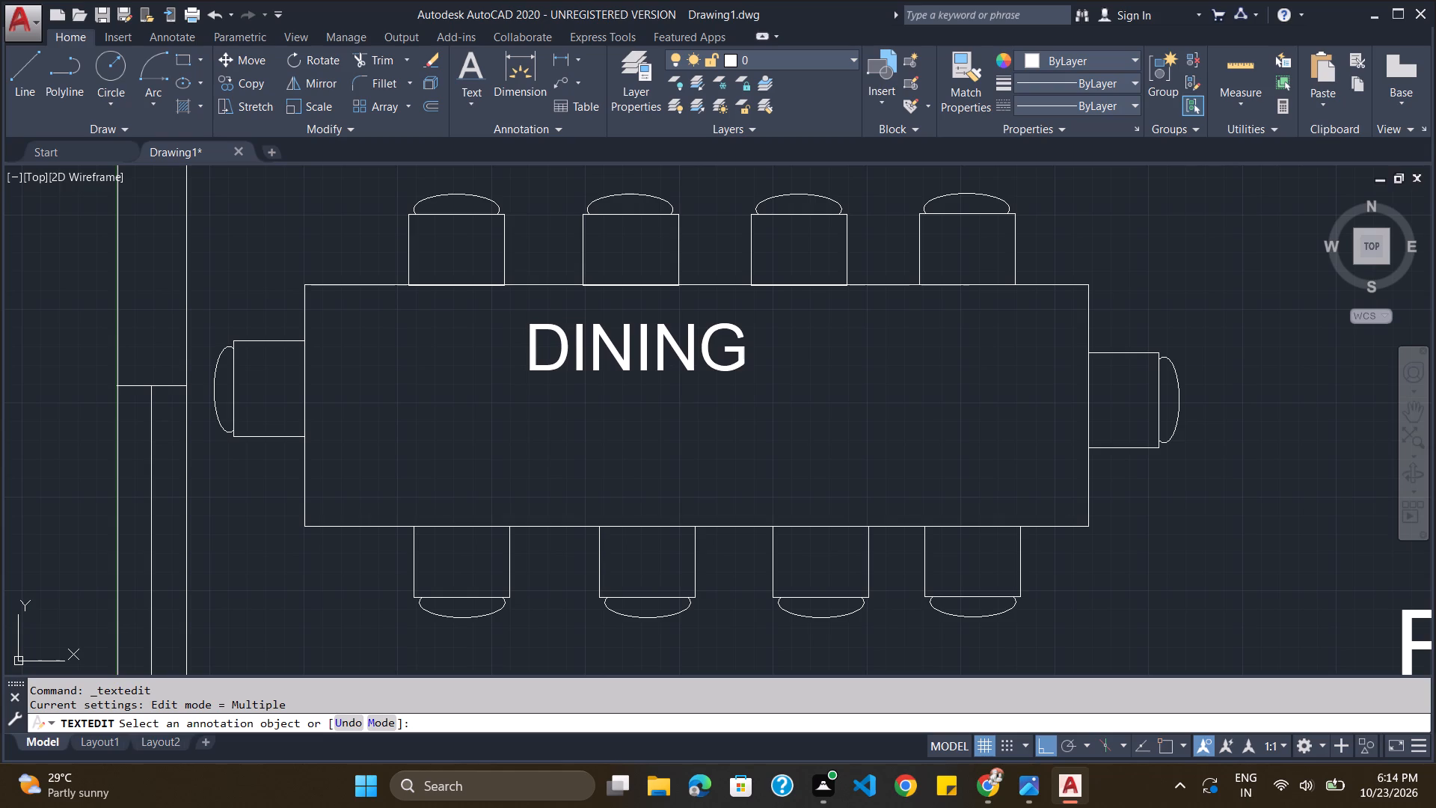
key("Escape")
left_click(599, 349)
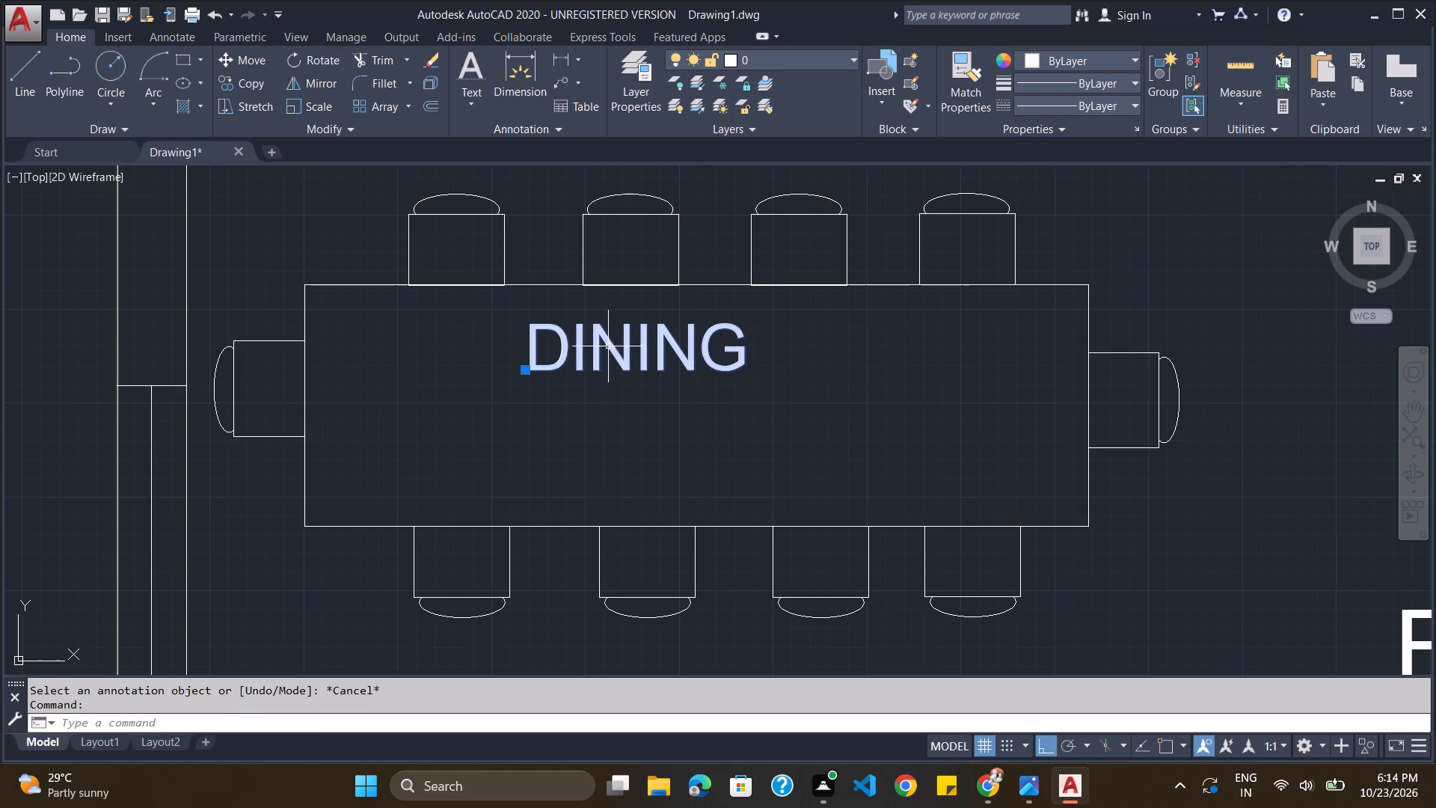
left_click_drag(618, 351, 670, 353)
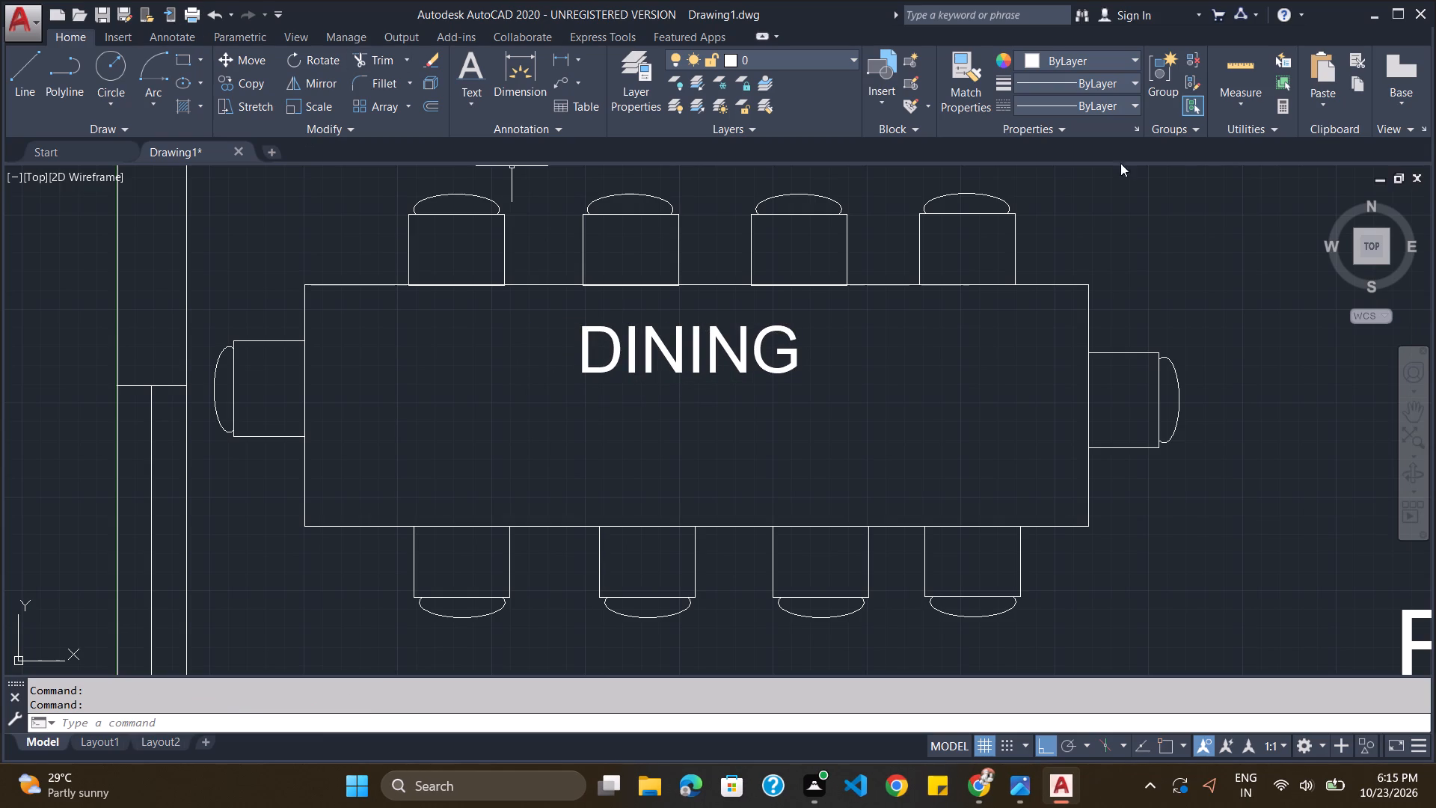
Paste a copy of the dimension text beneath the DINING label and change it to 330X342.
key("ctrl+v")
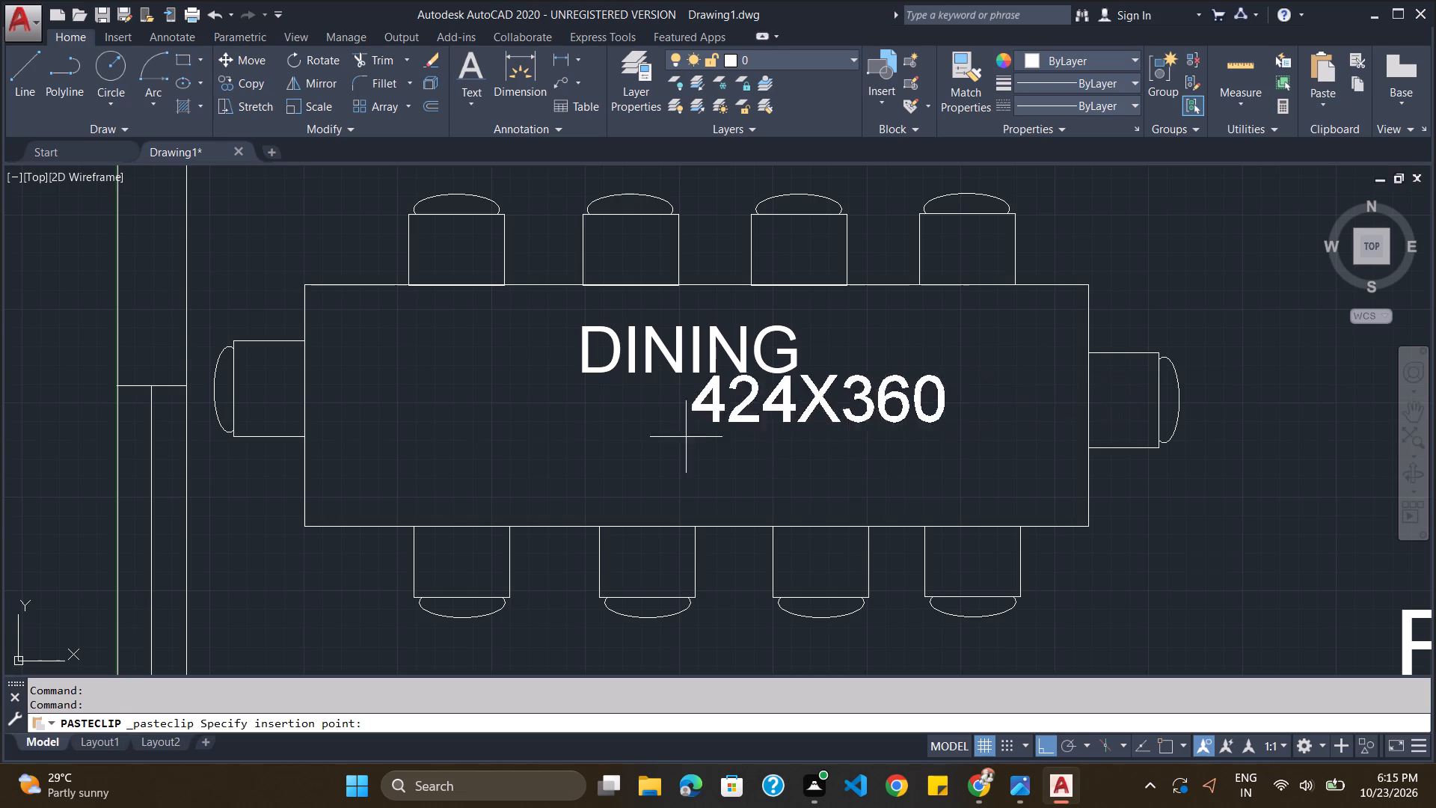
left_click(545, 483)
double_click(635, 450)
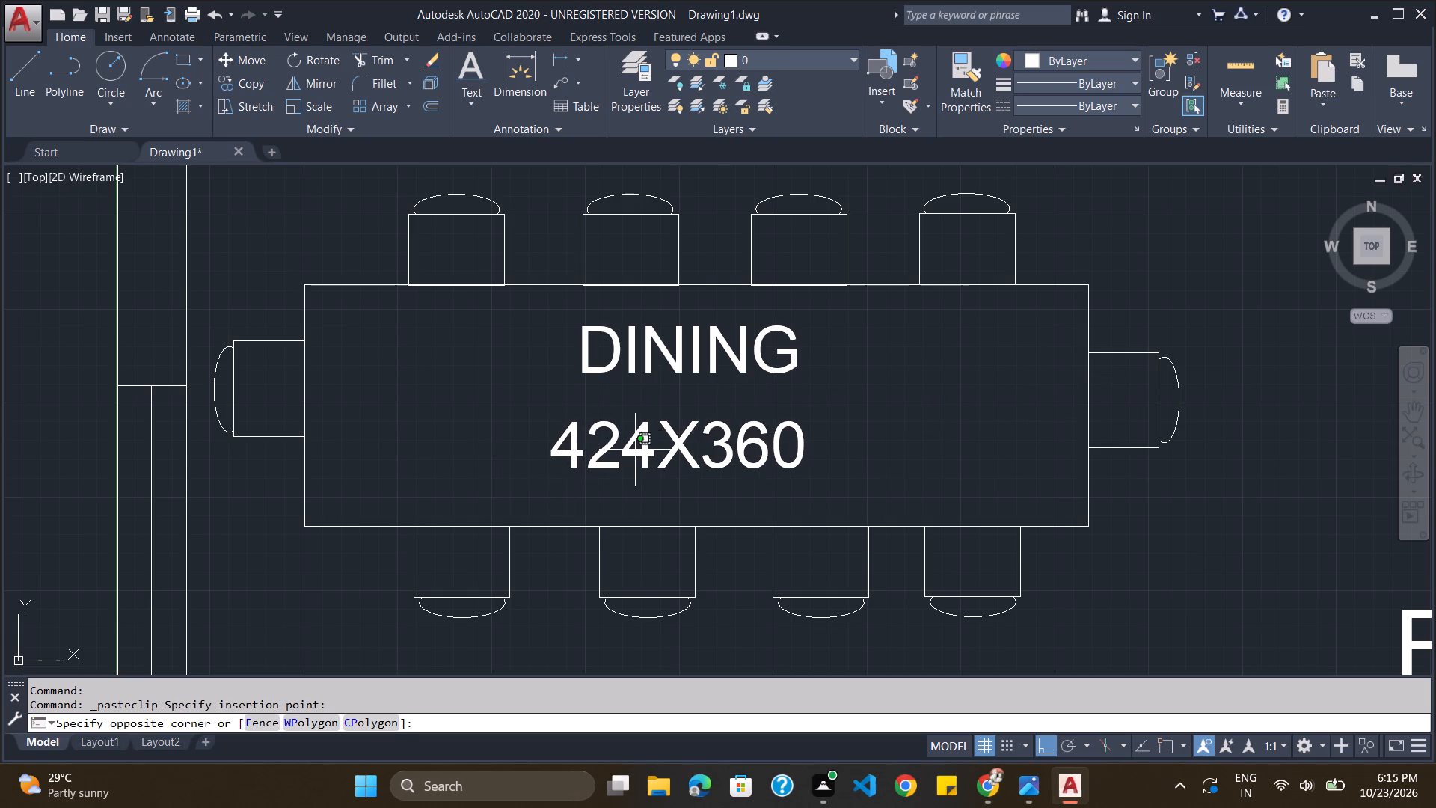
double_click(647, 447)
double_click(647, 447)
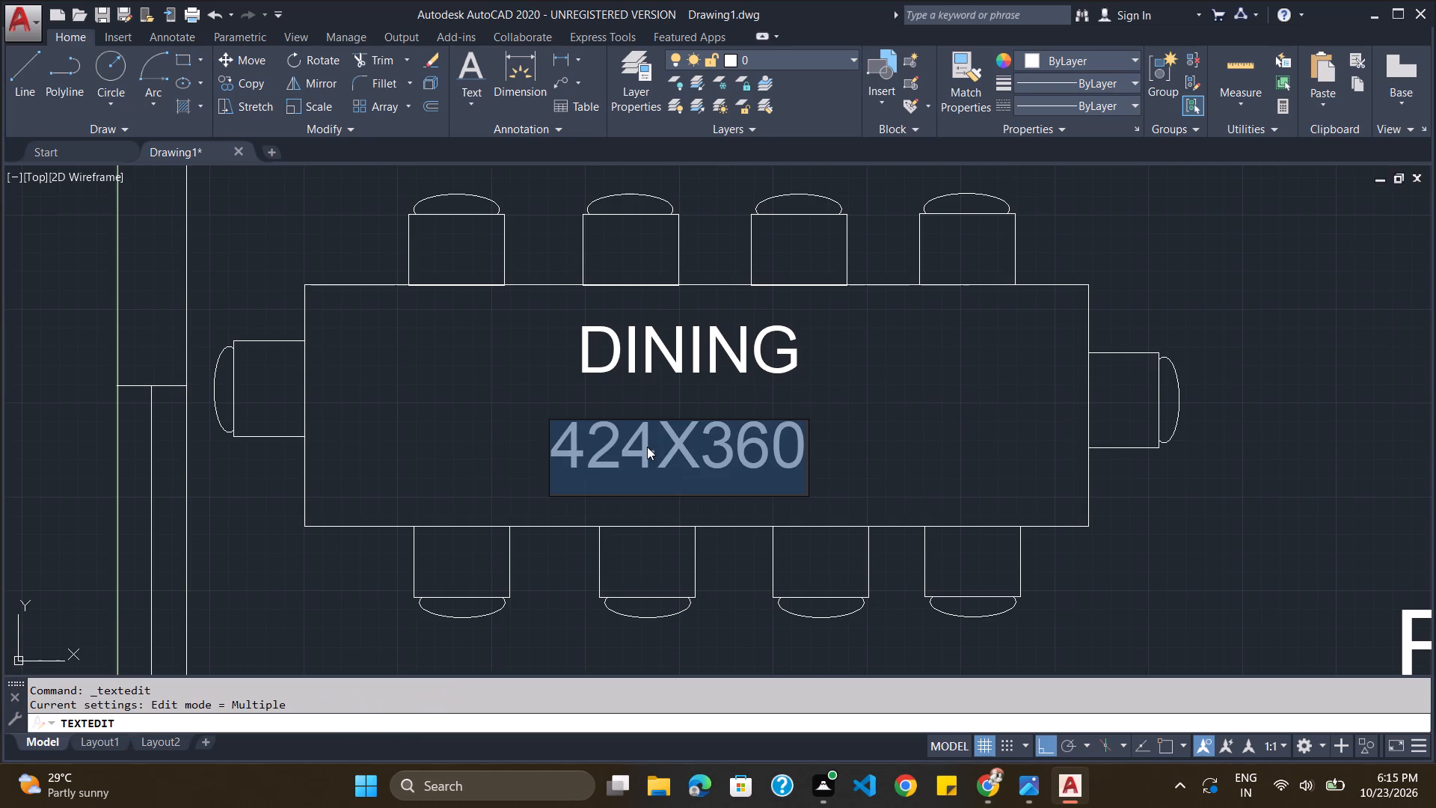
type("330")
key("x")
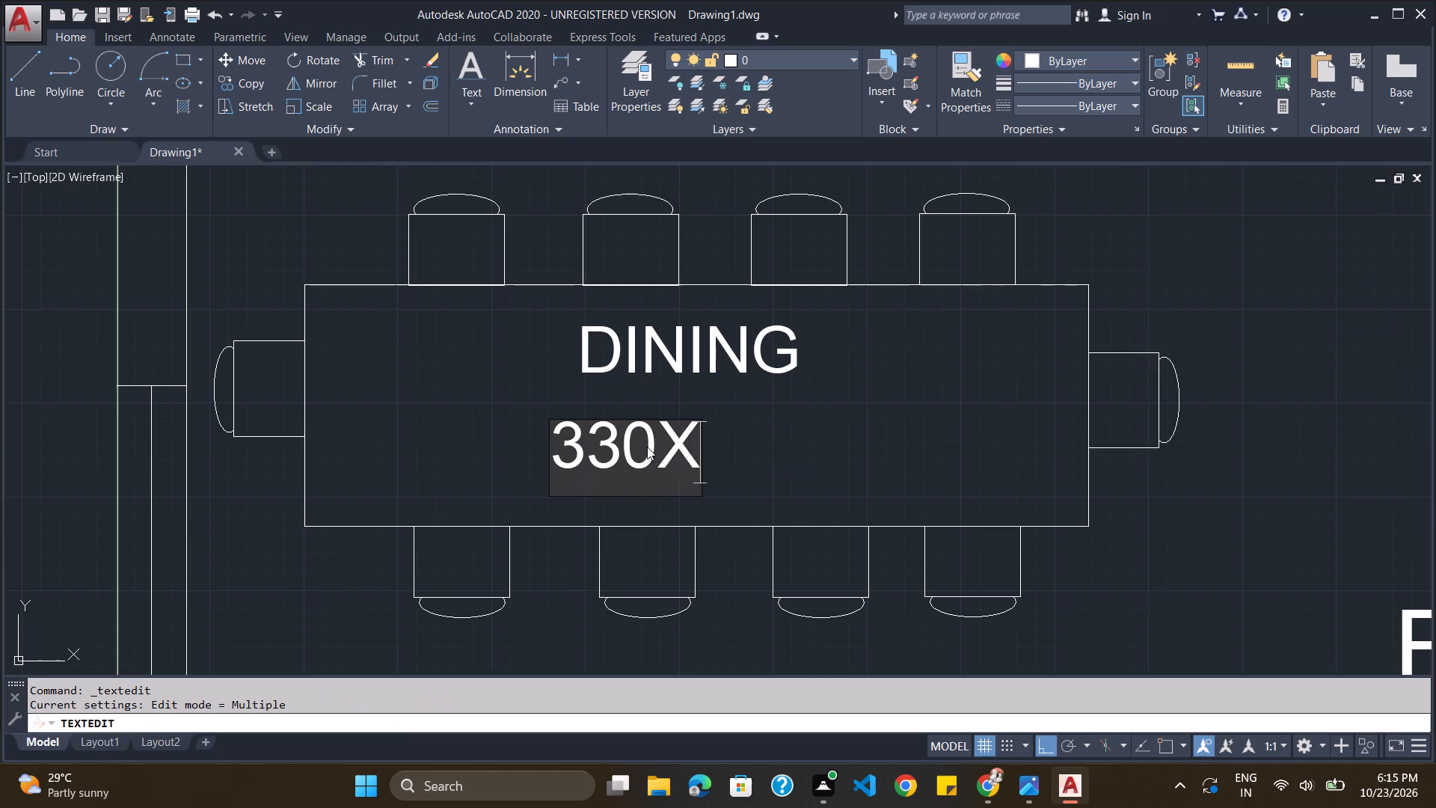
type("342")
key("Return")
Draw a small square, about as wide as the walls, just outside the outer line of the 144 WIDE verandah.
scroll(657, 441, "down", 4)
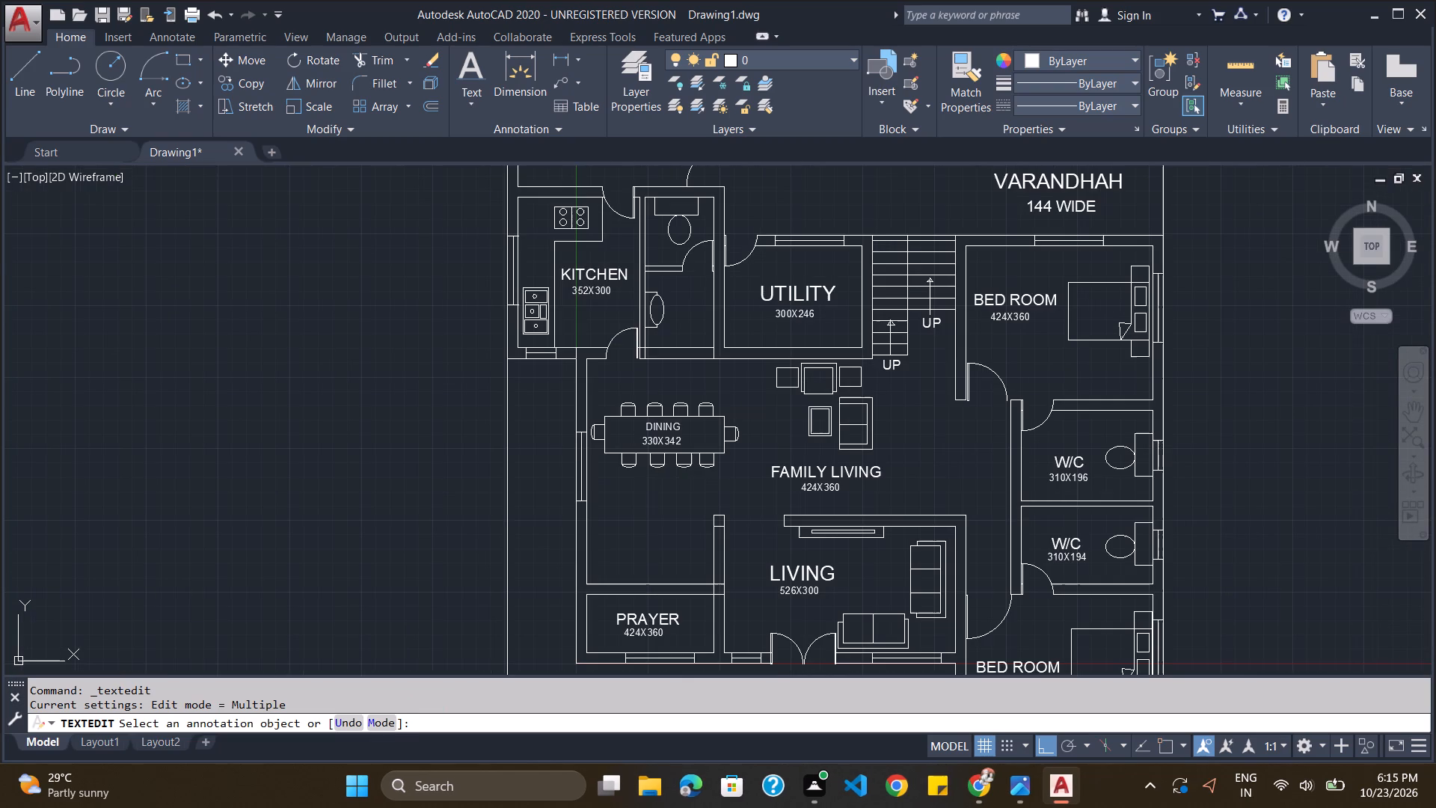
scroll(658, 441, "down", 1)
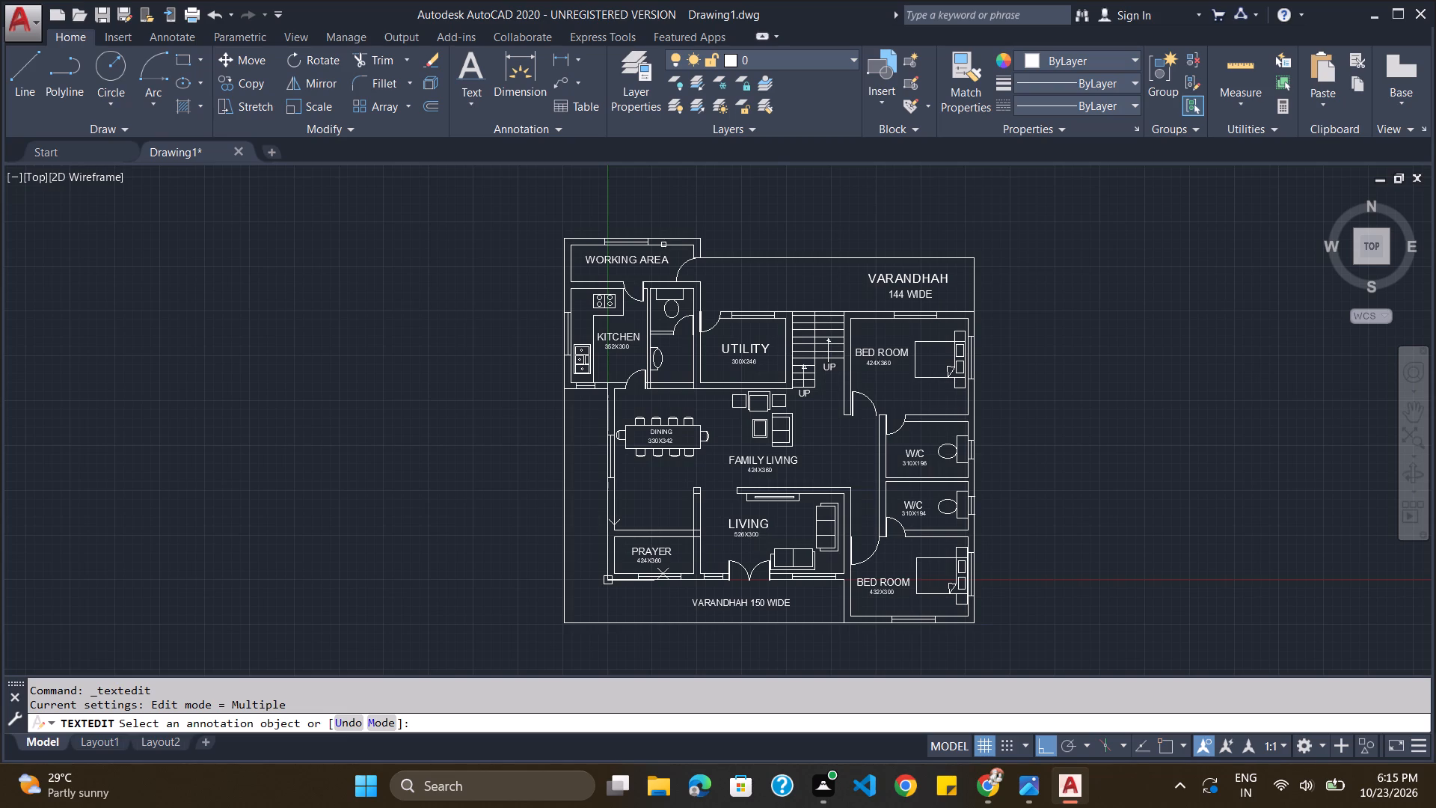
left_click(182, 55)
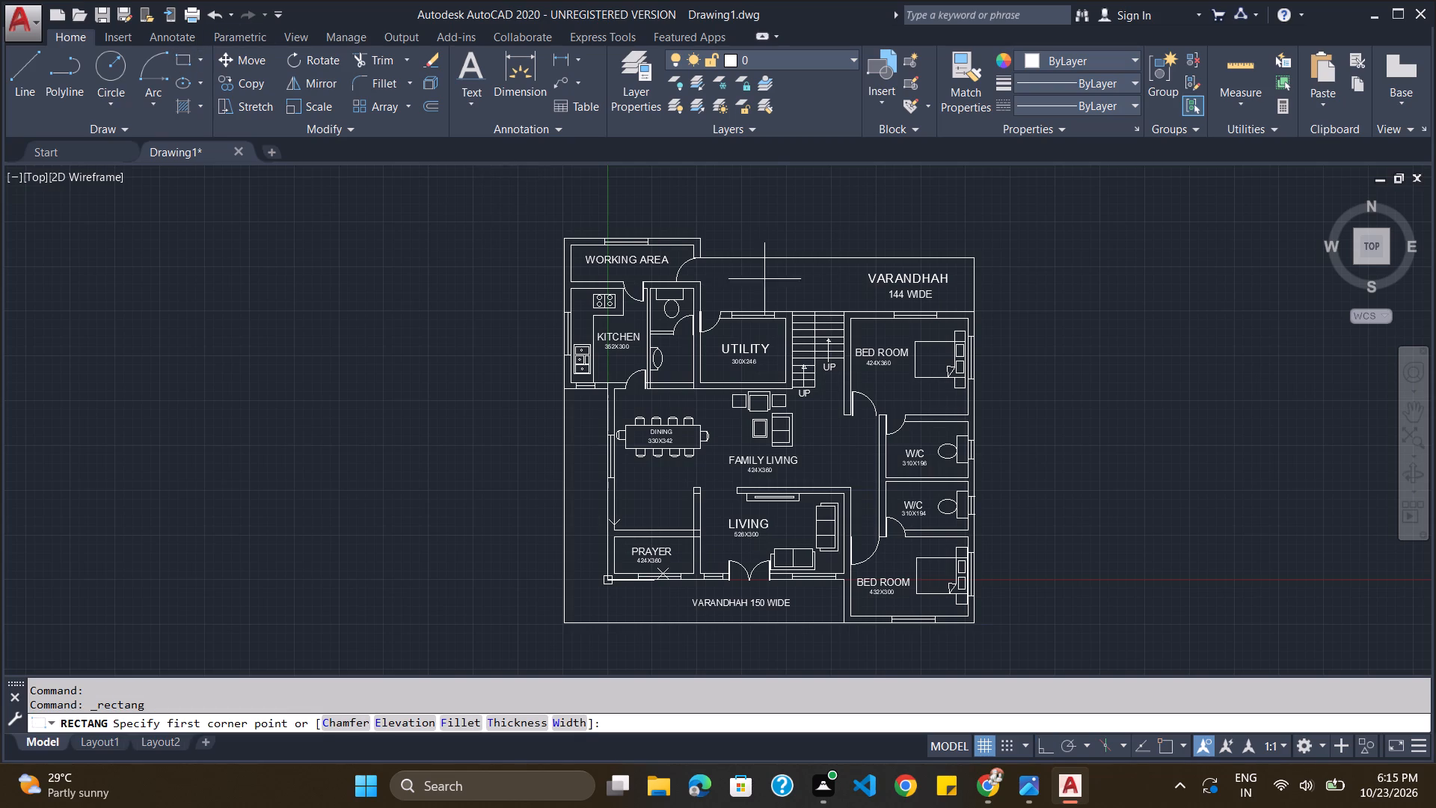
scroll(775, 272, "up", 2)
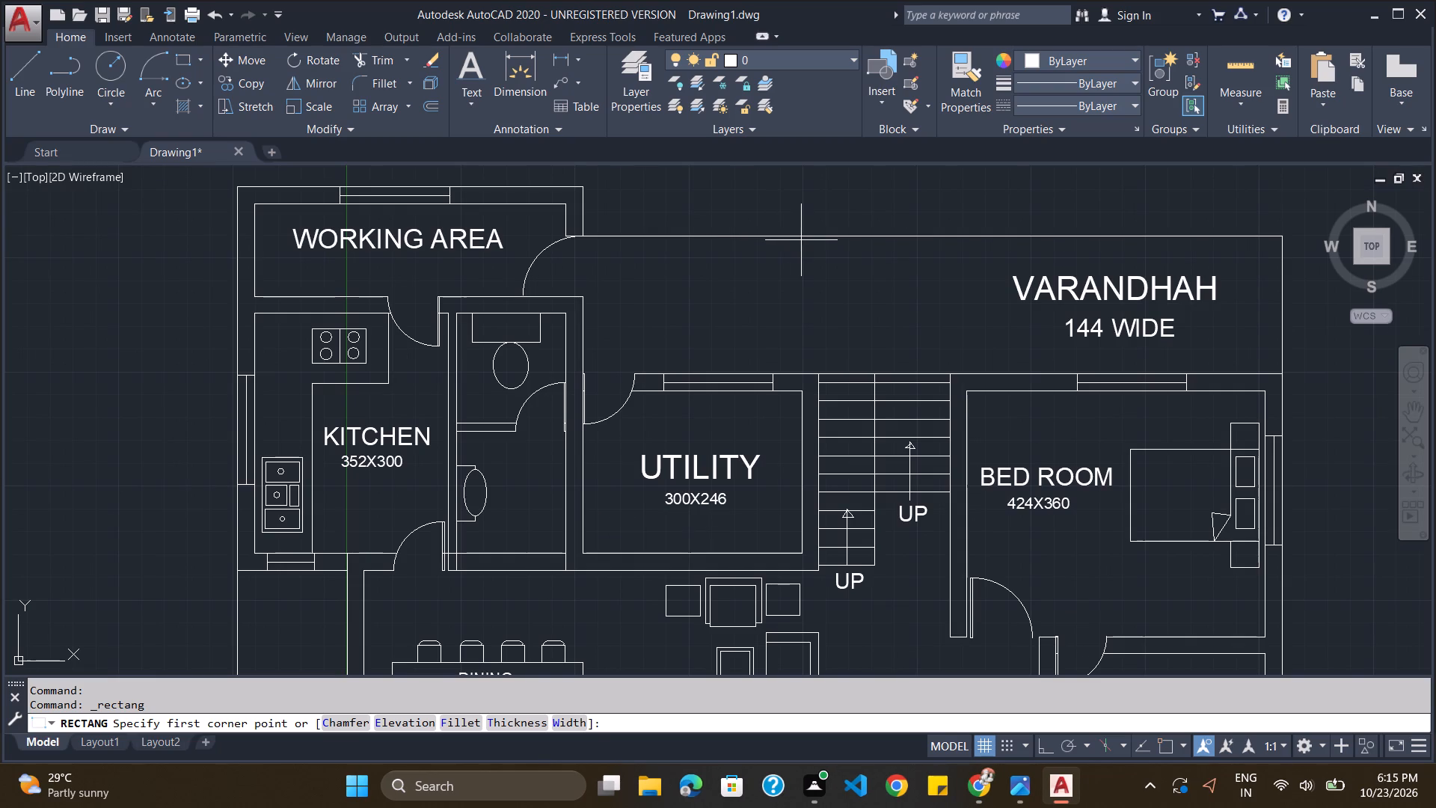
left_click_drag(818, 198, 839, 215)
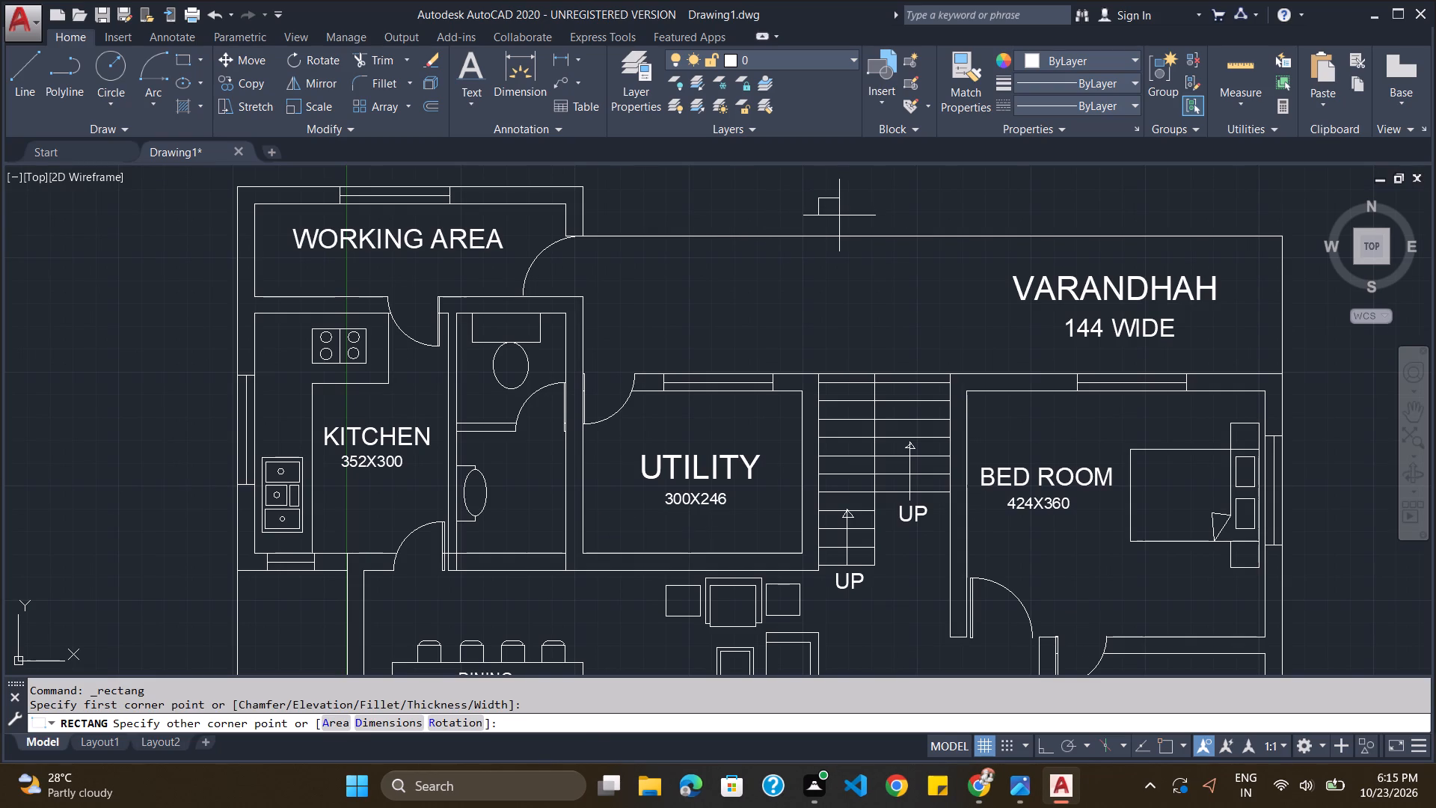
left_click_drag(839, 215, 839, 216)
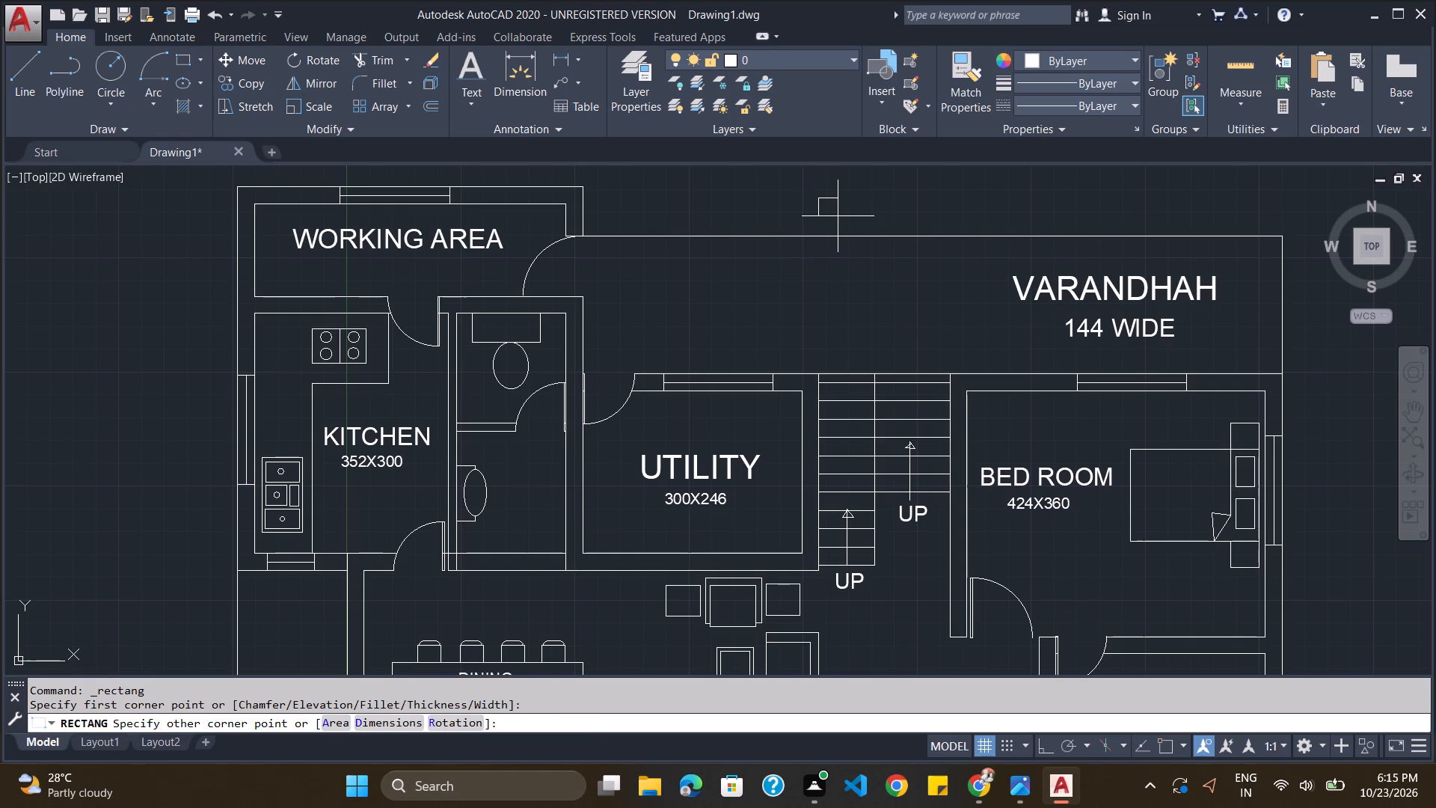
left_click(838, 215)
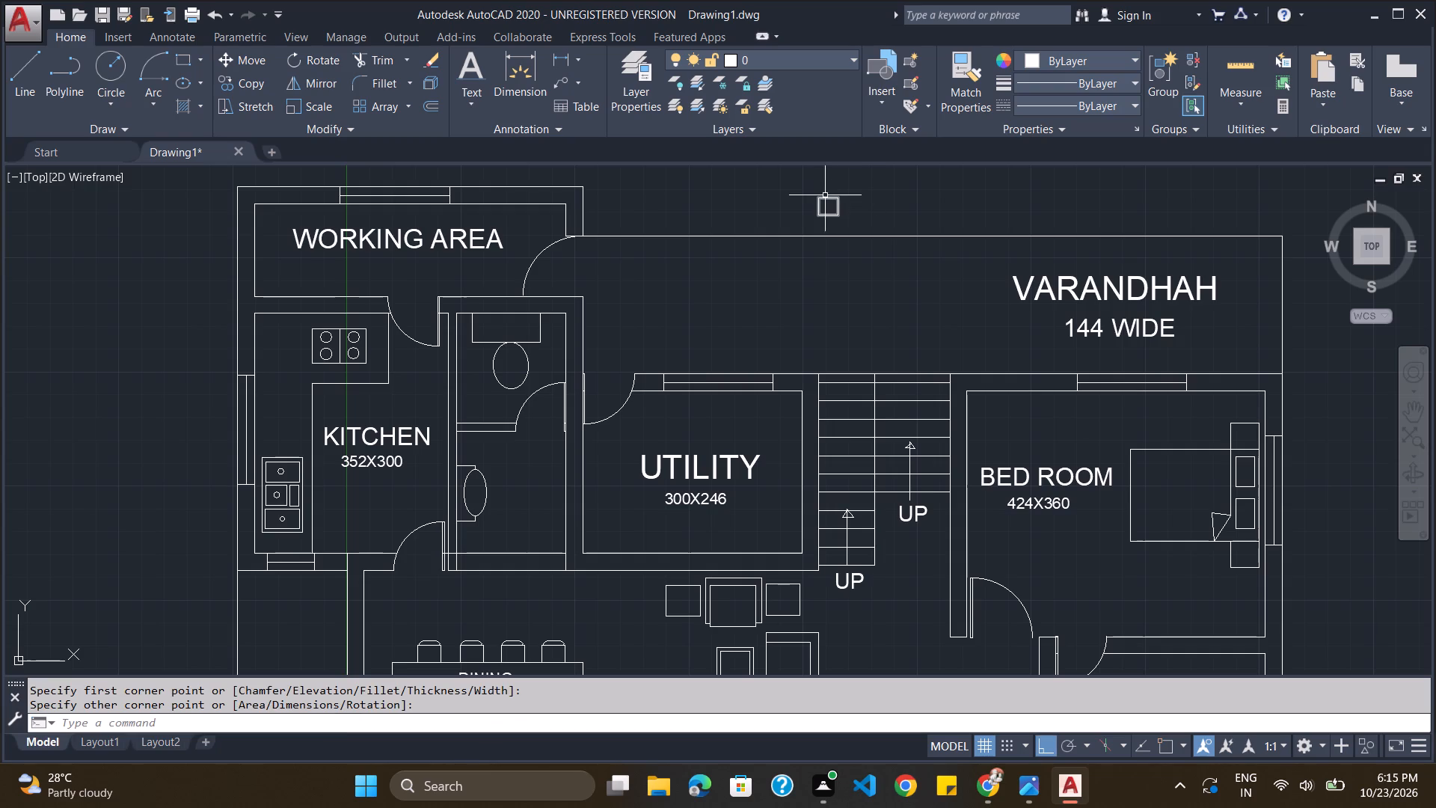
Copy the square to three places inside the 144 WIDE verandah's outer line: at both stair walls and the far corner by the bedroom.
left_click(825, 199)
key("ctrl+c")
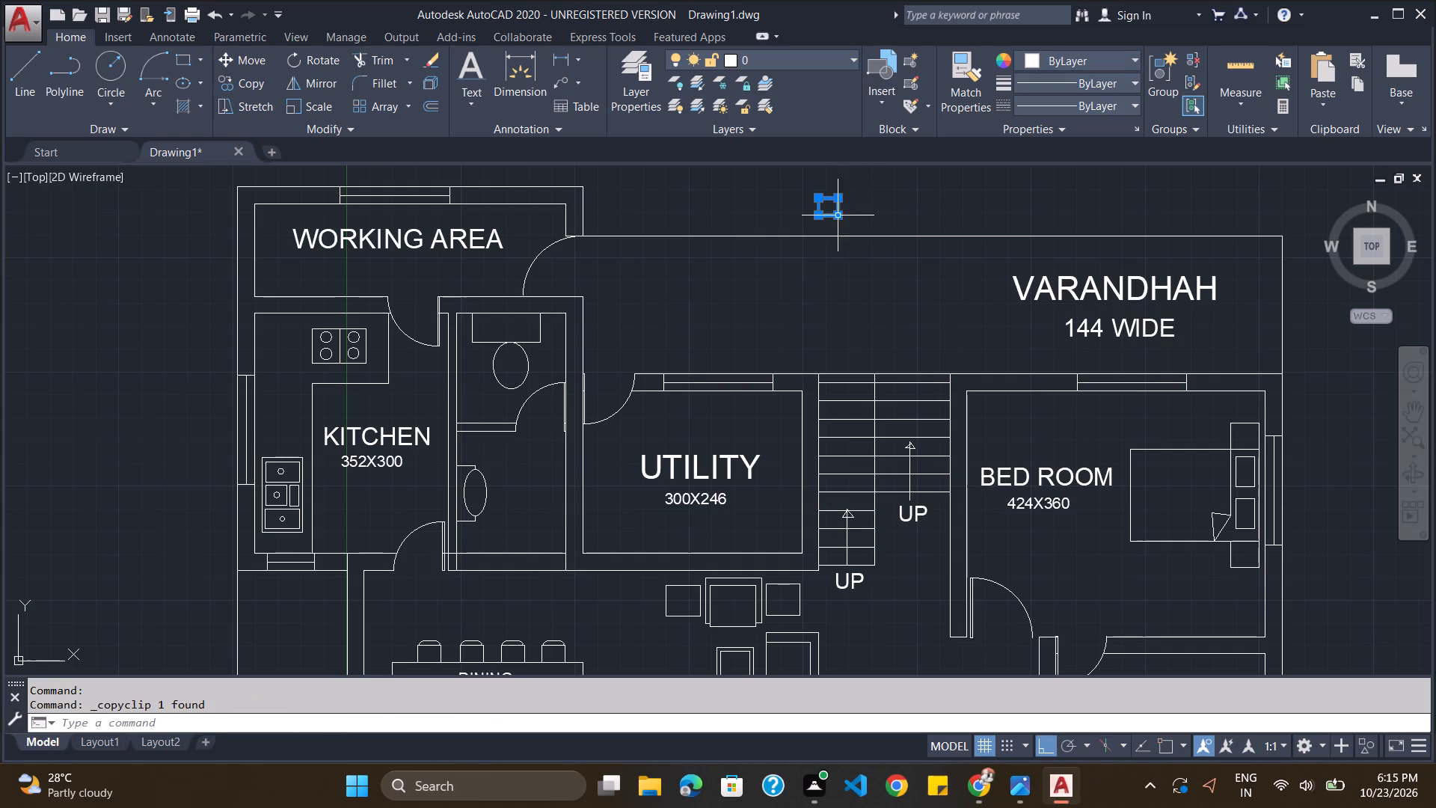
key("ctrl+v")
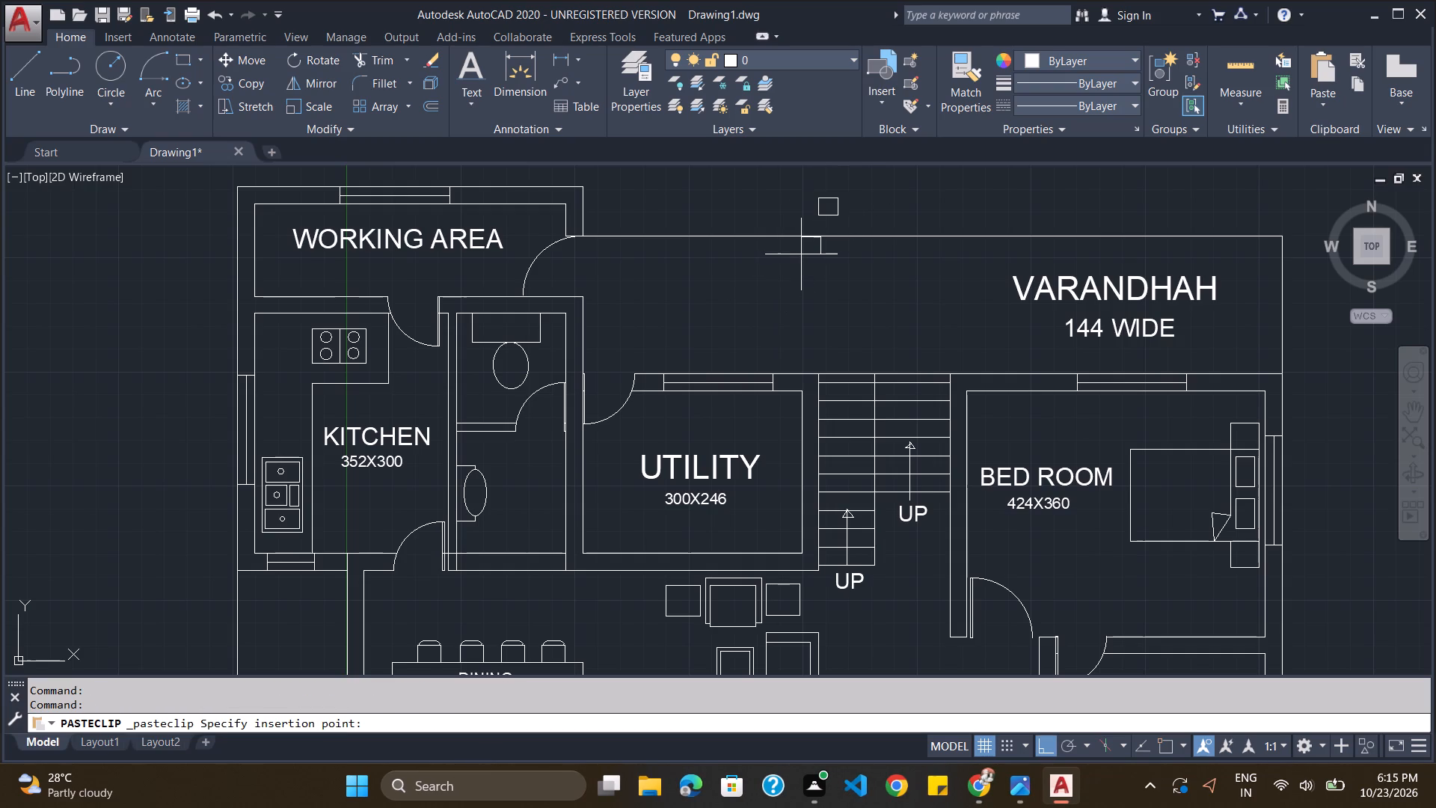
left_click(801, 254)
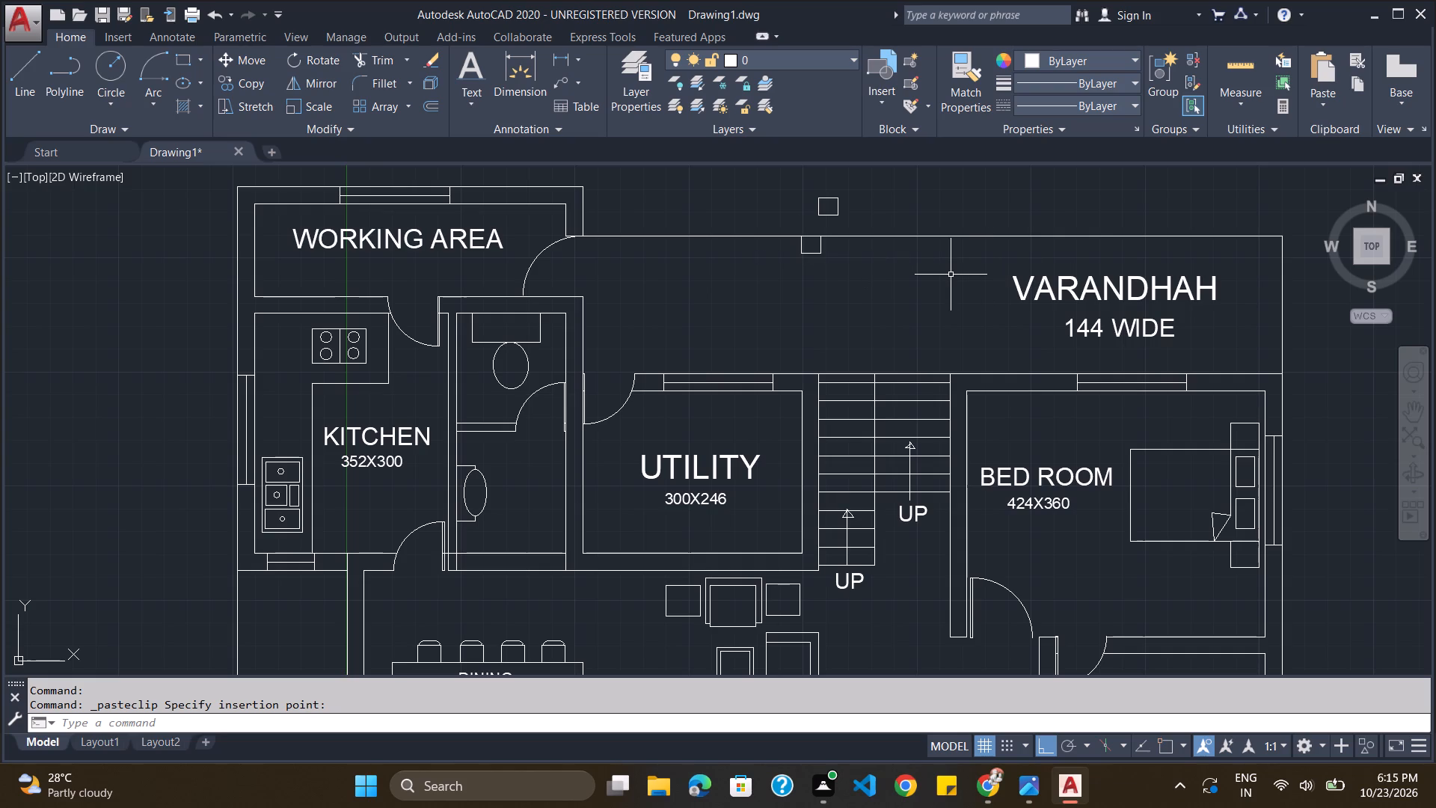
key("ctrl+v")
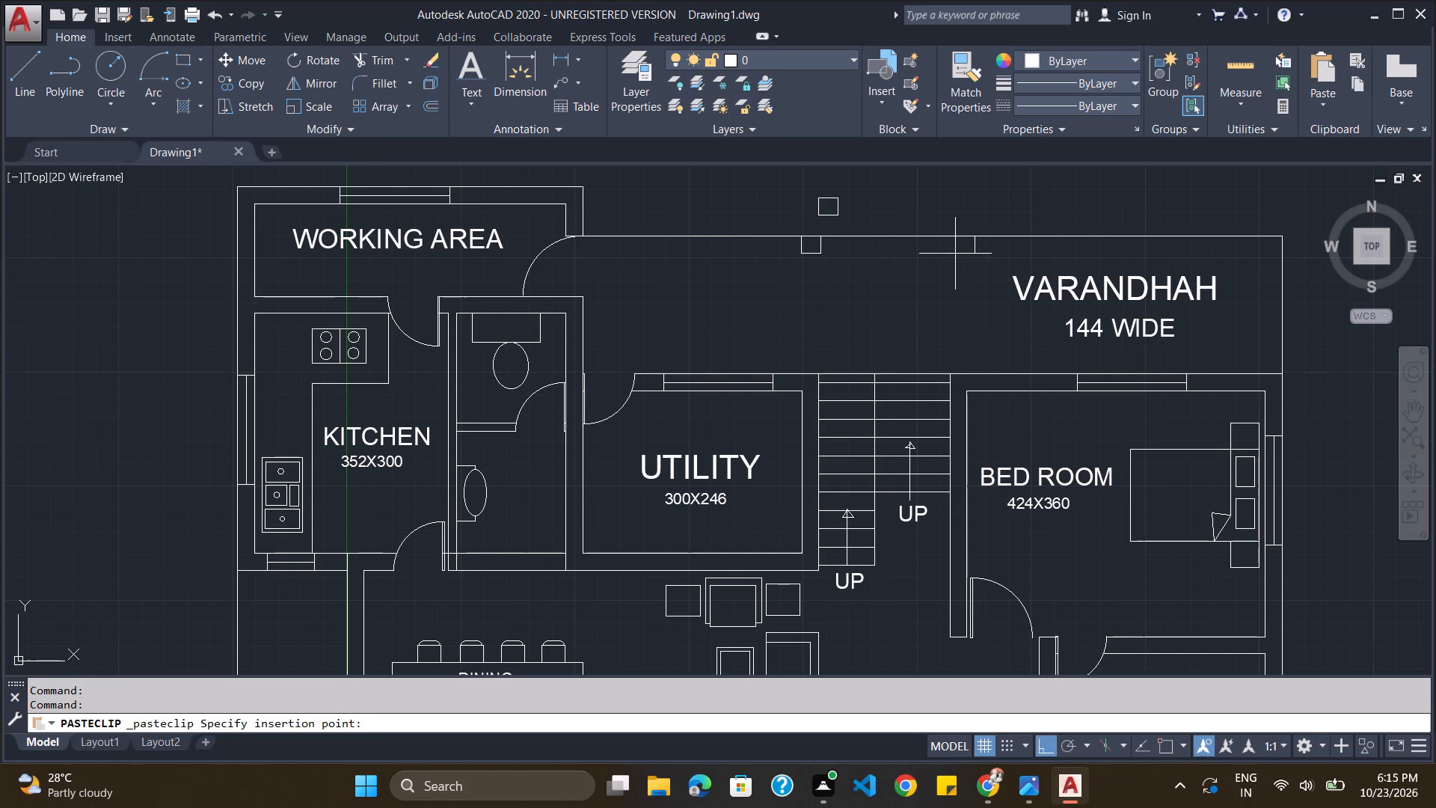
left_click(955, 254)
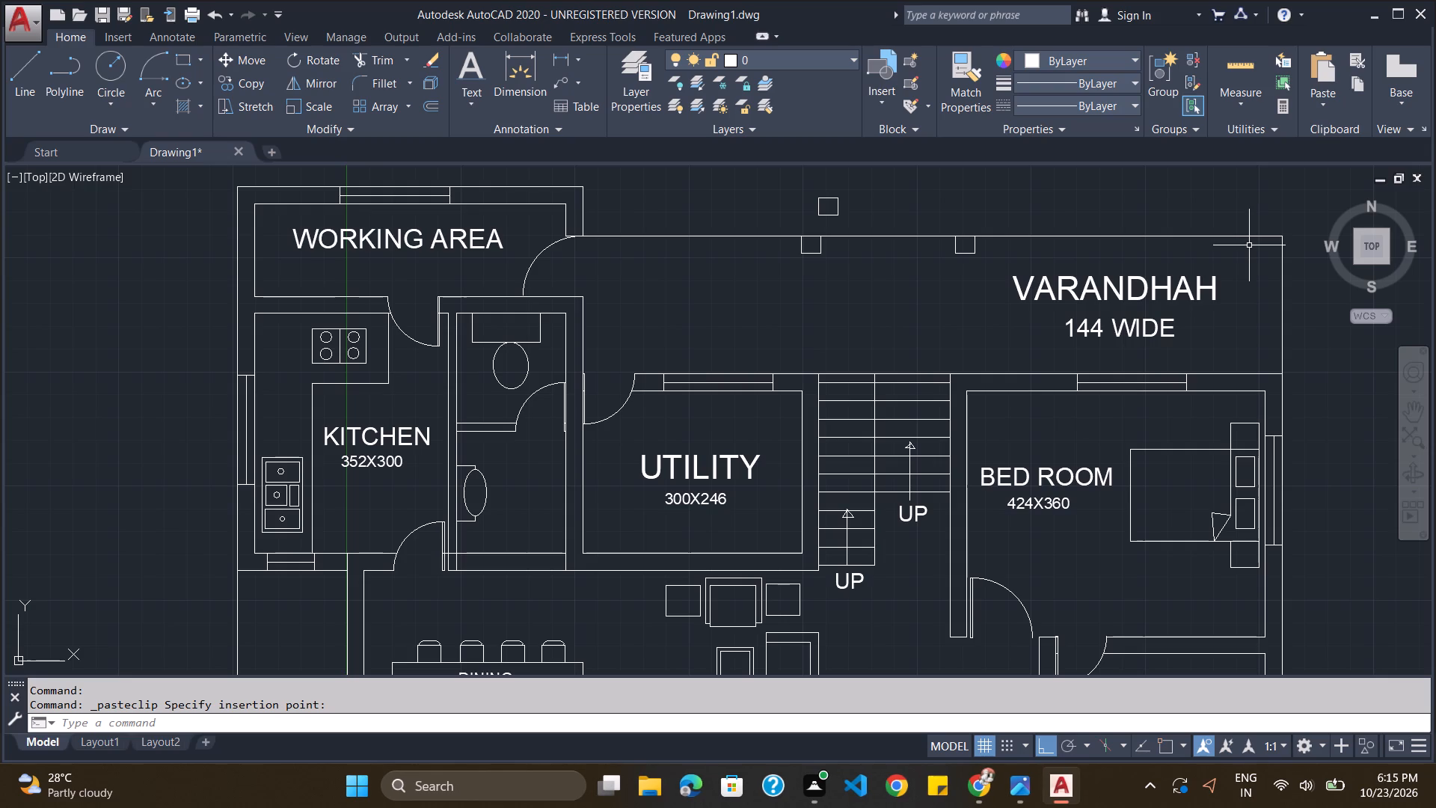
key("ctrl+v")
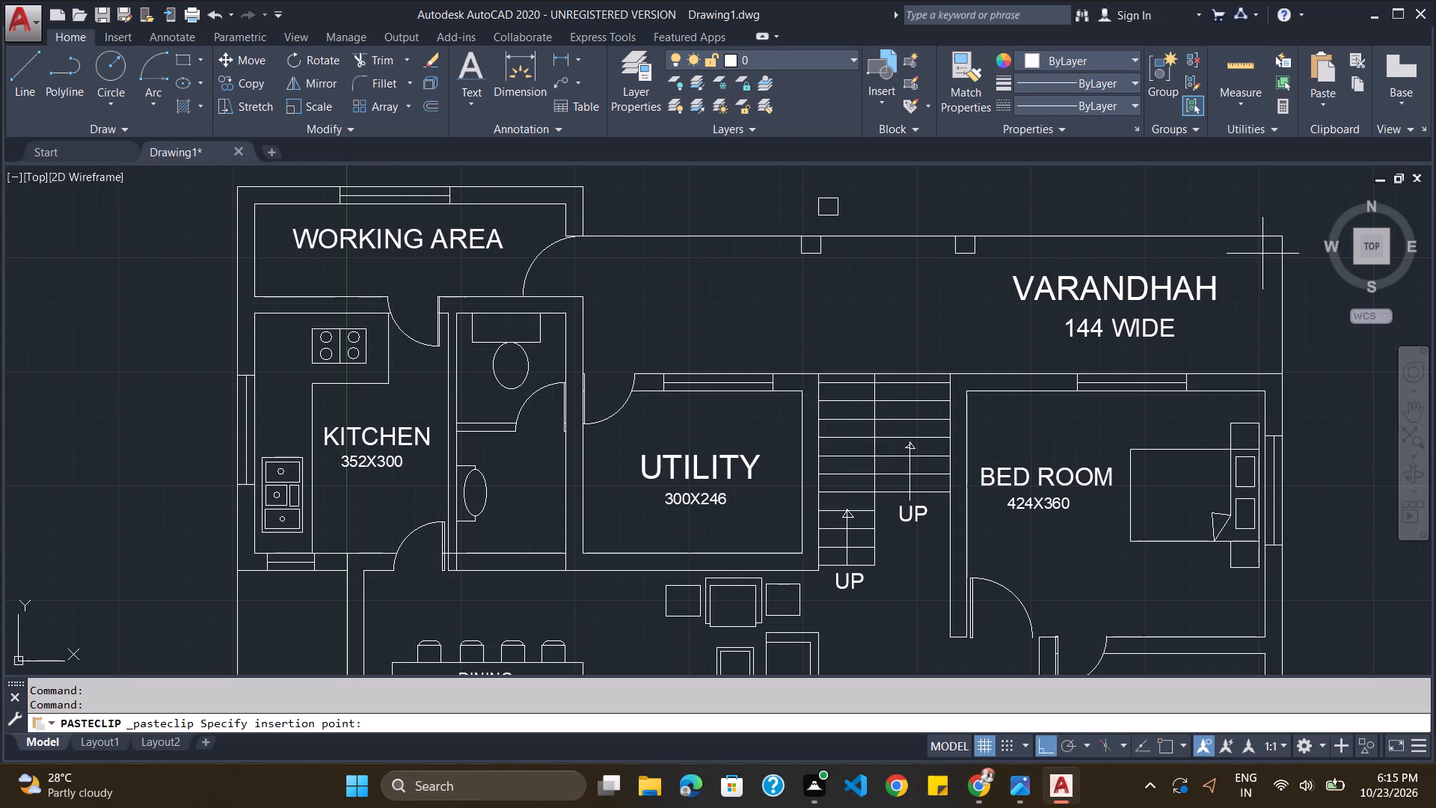
left_click(1262, 254)
Paste a copy of the square on the outer boundary line of the VARANDHAH 150 WIDE strip, in front of the entrance door.
scroll(1176, 394, "down", 3)
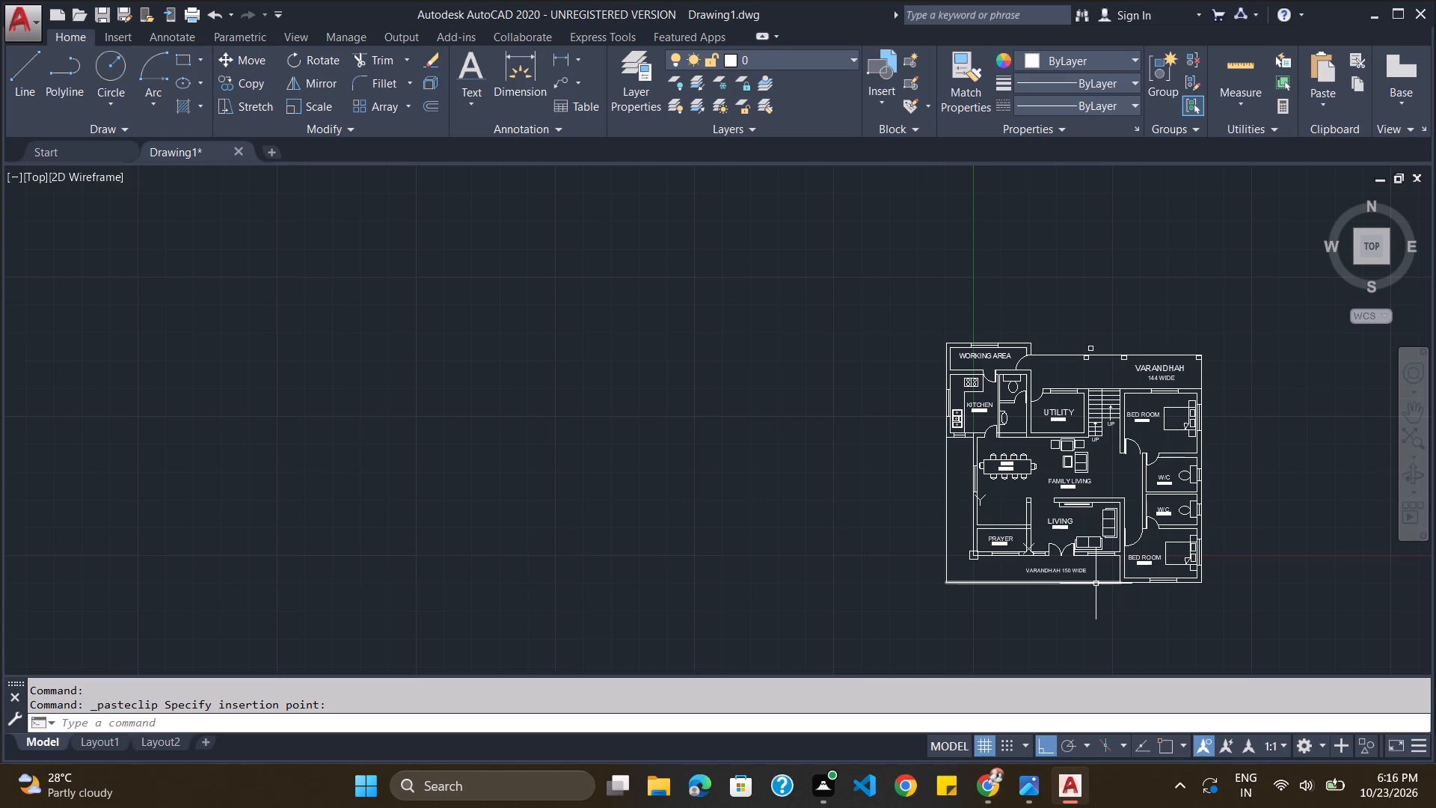
scroll(1200, 548, "up", 2)
scroll(1179, 664, "up", 1)
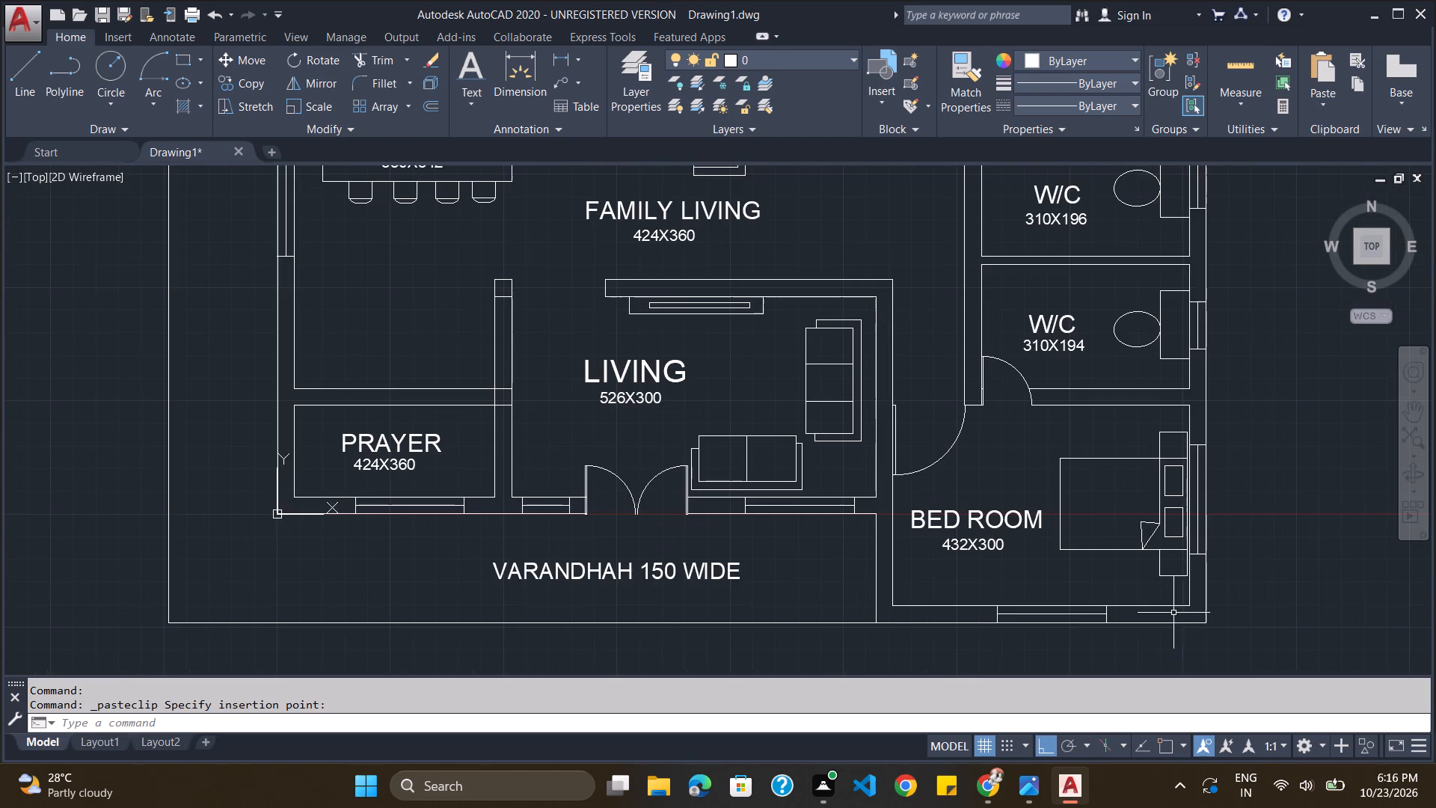
scroll(1173, 611, "down", 1)
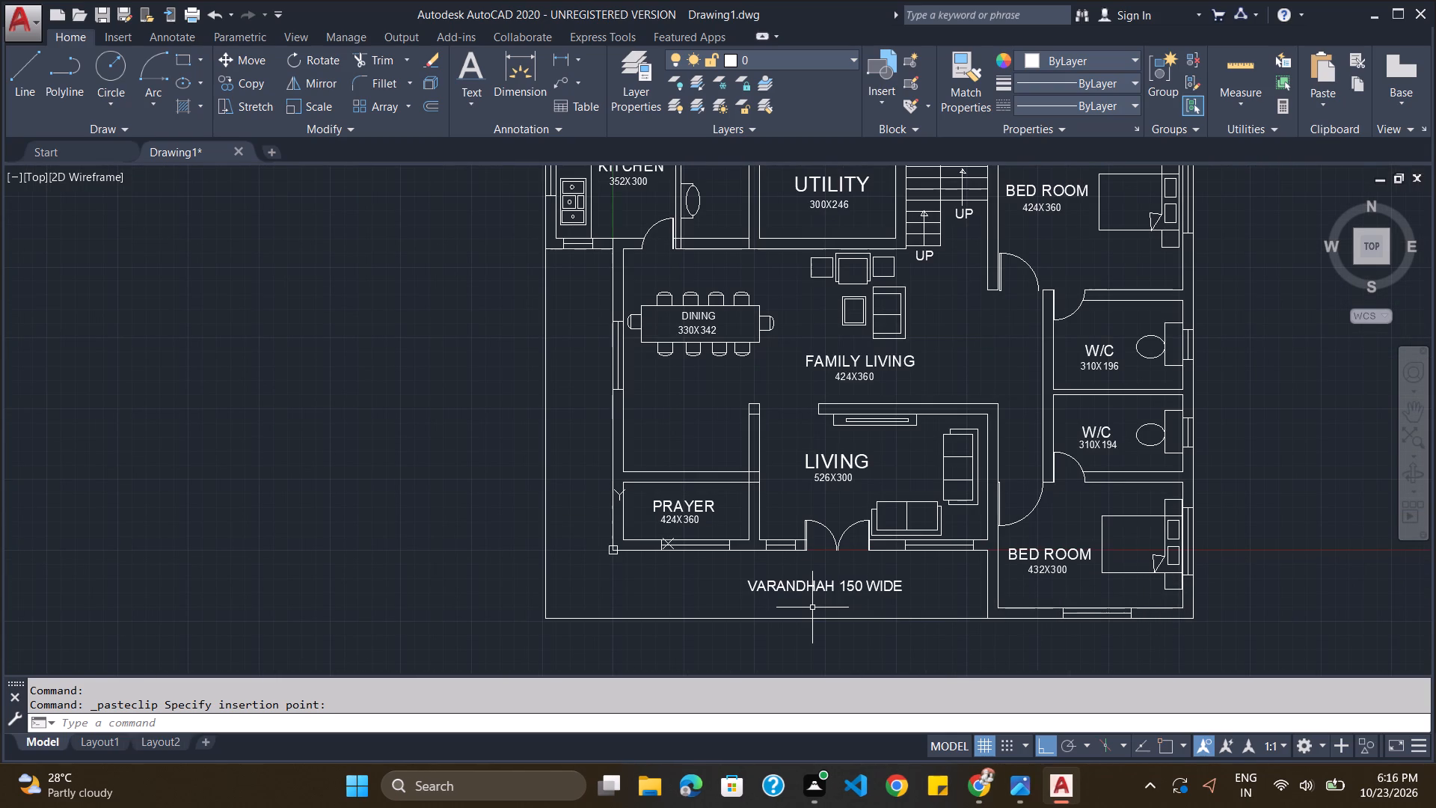
key("ctrl+v")
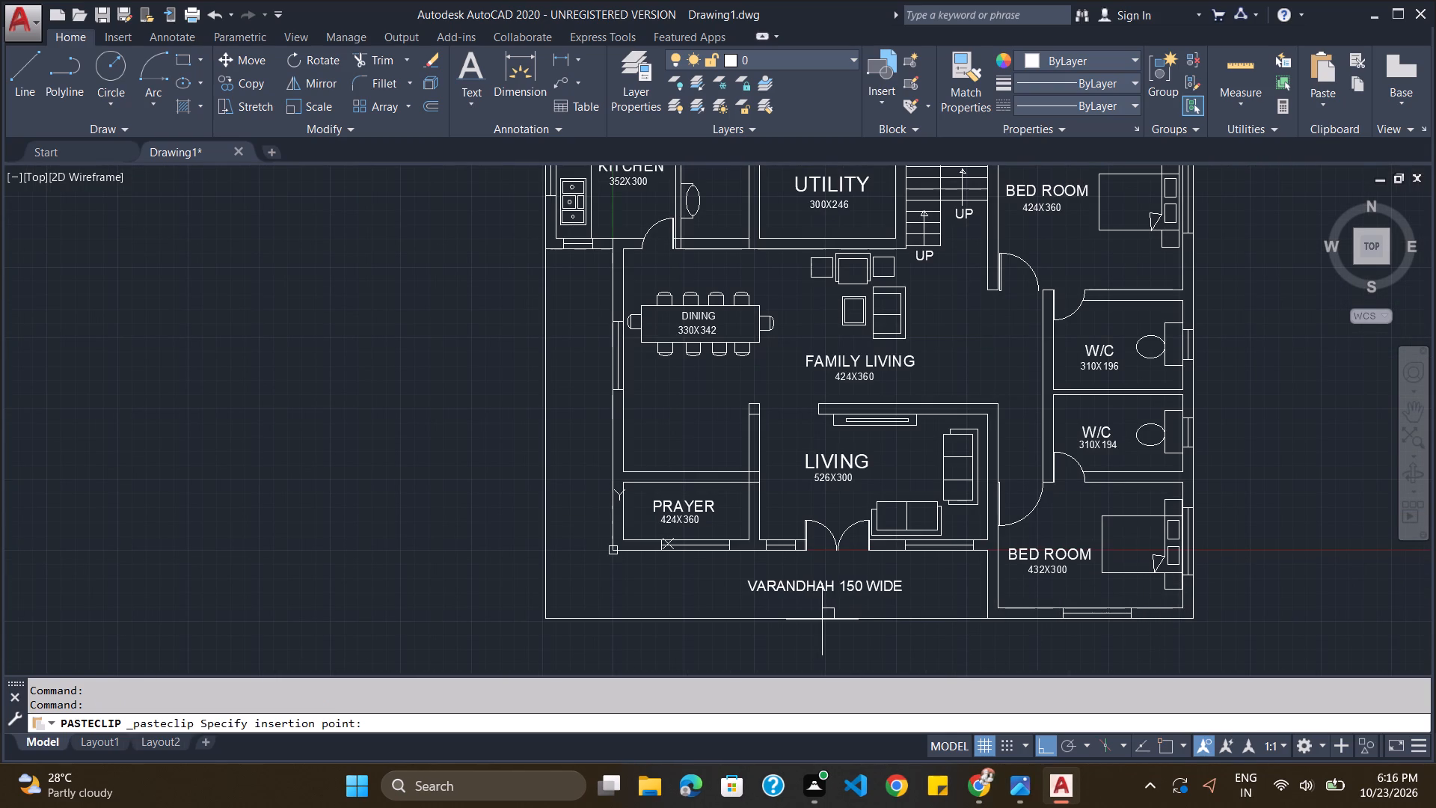
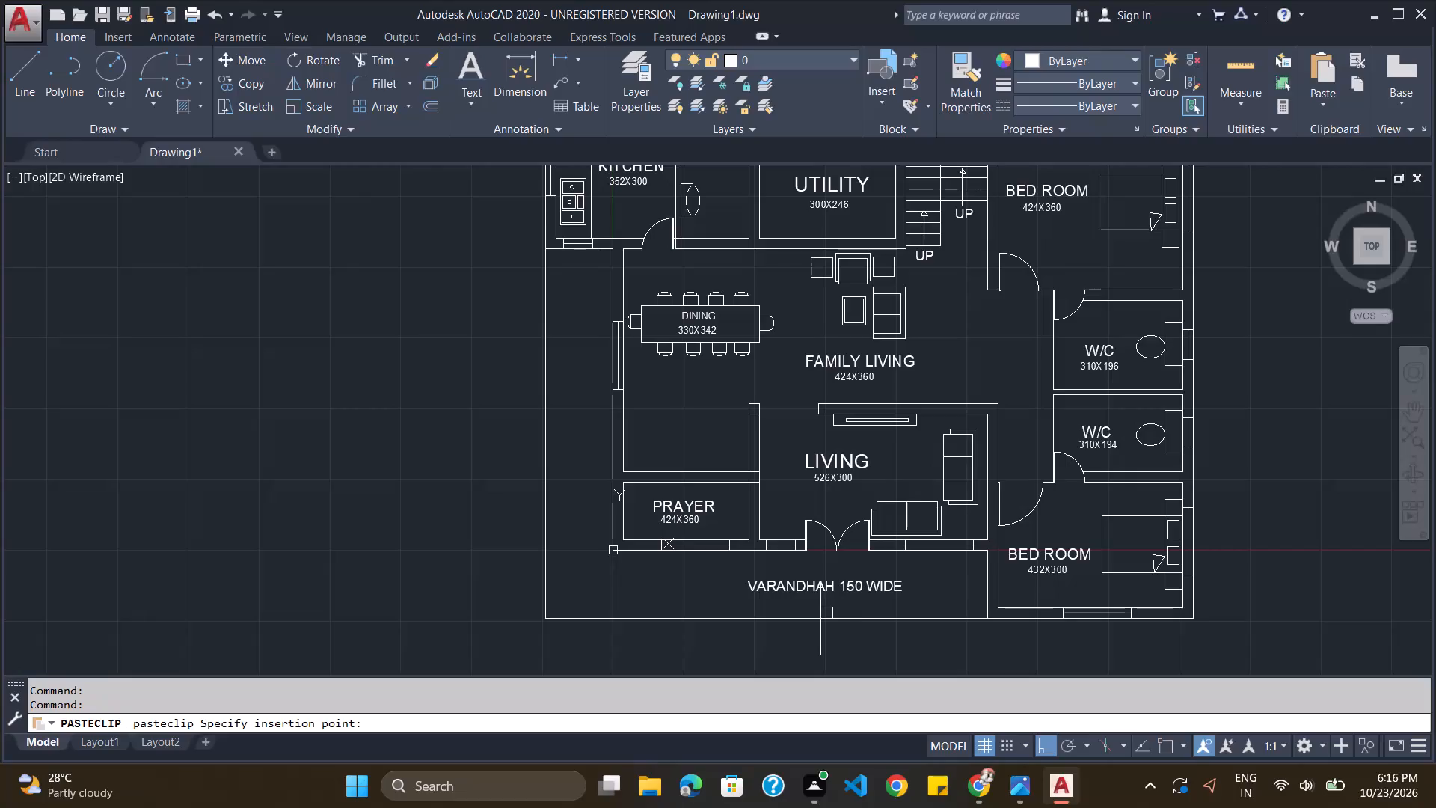
Paste three copies of the small square column along the outer front edge of VARANDHAH 150 WIDE, including one at its outer corner.
left_click(820, 619)
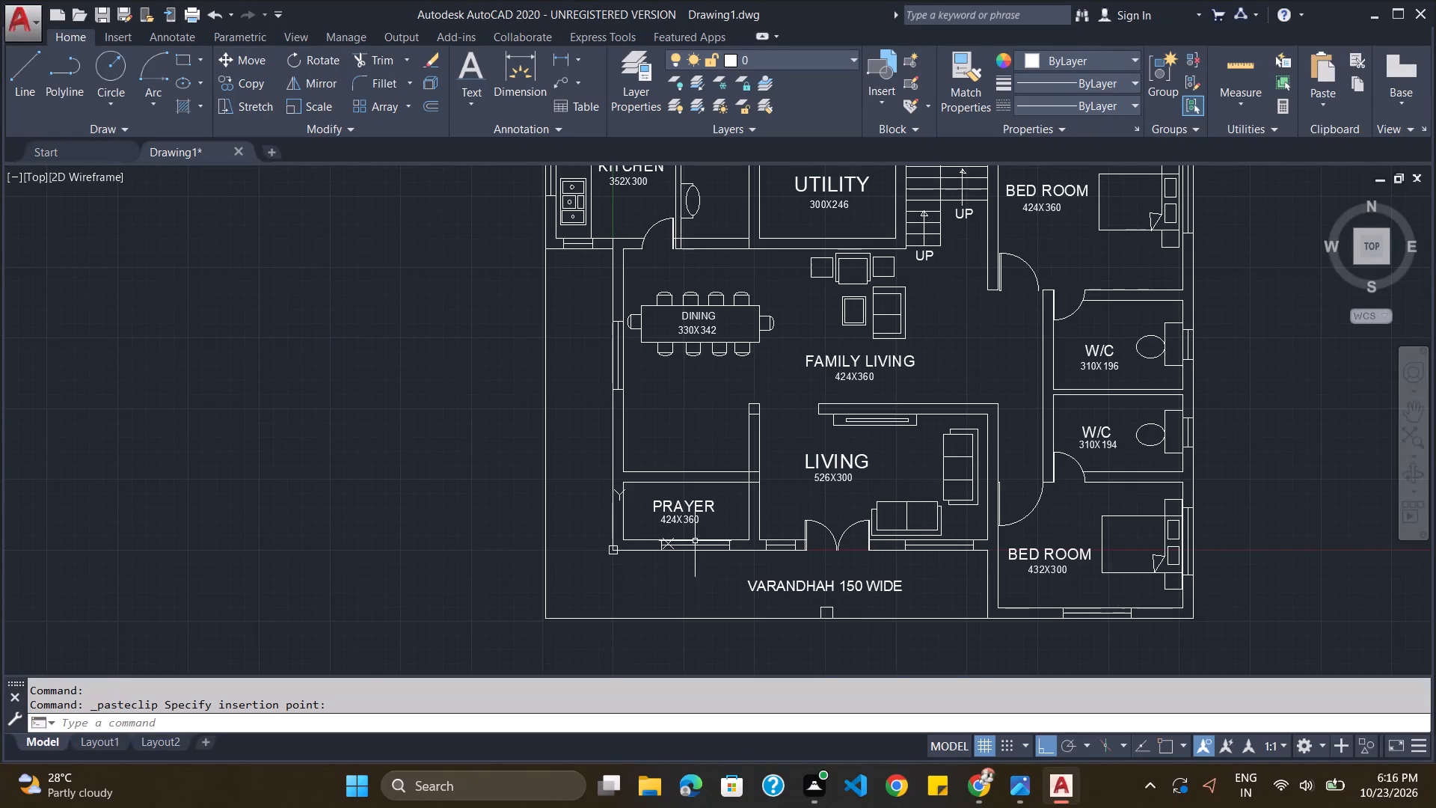
key("ctrl+v")
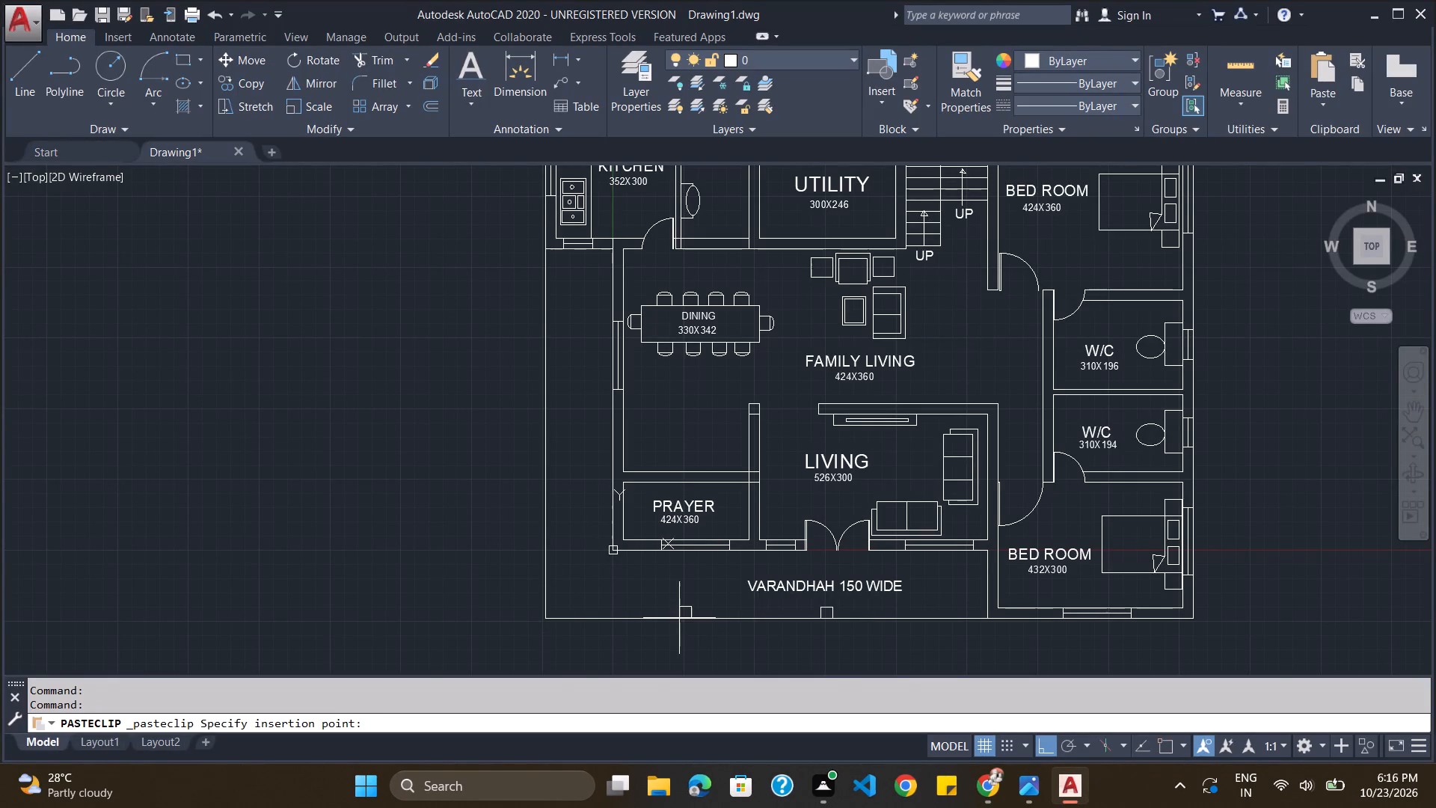
left_click(688, 619)
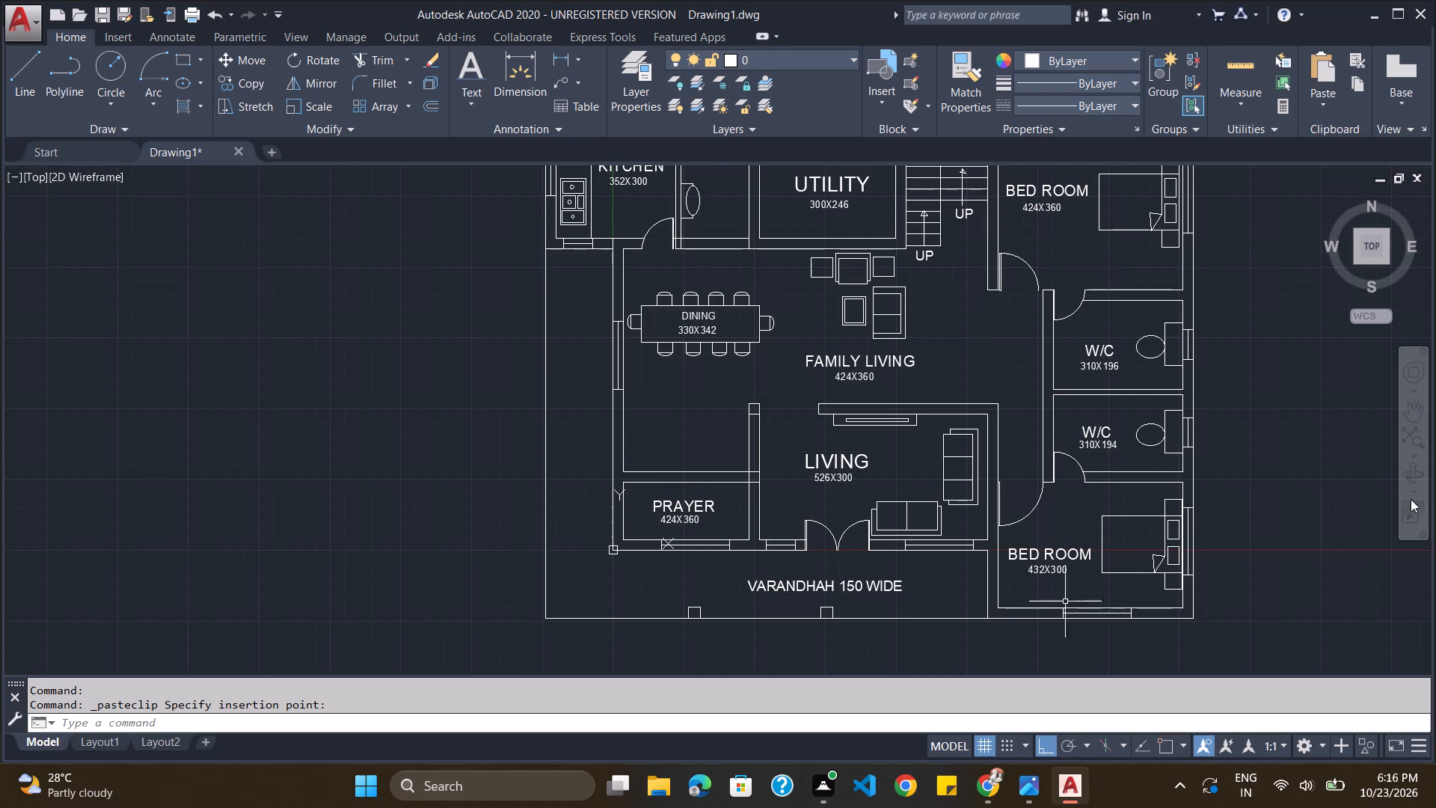
key("ctrl+v")
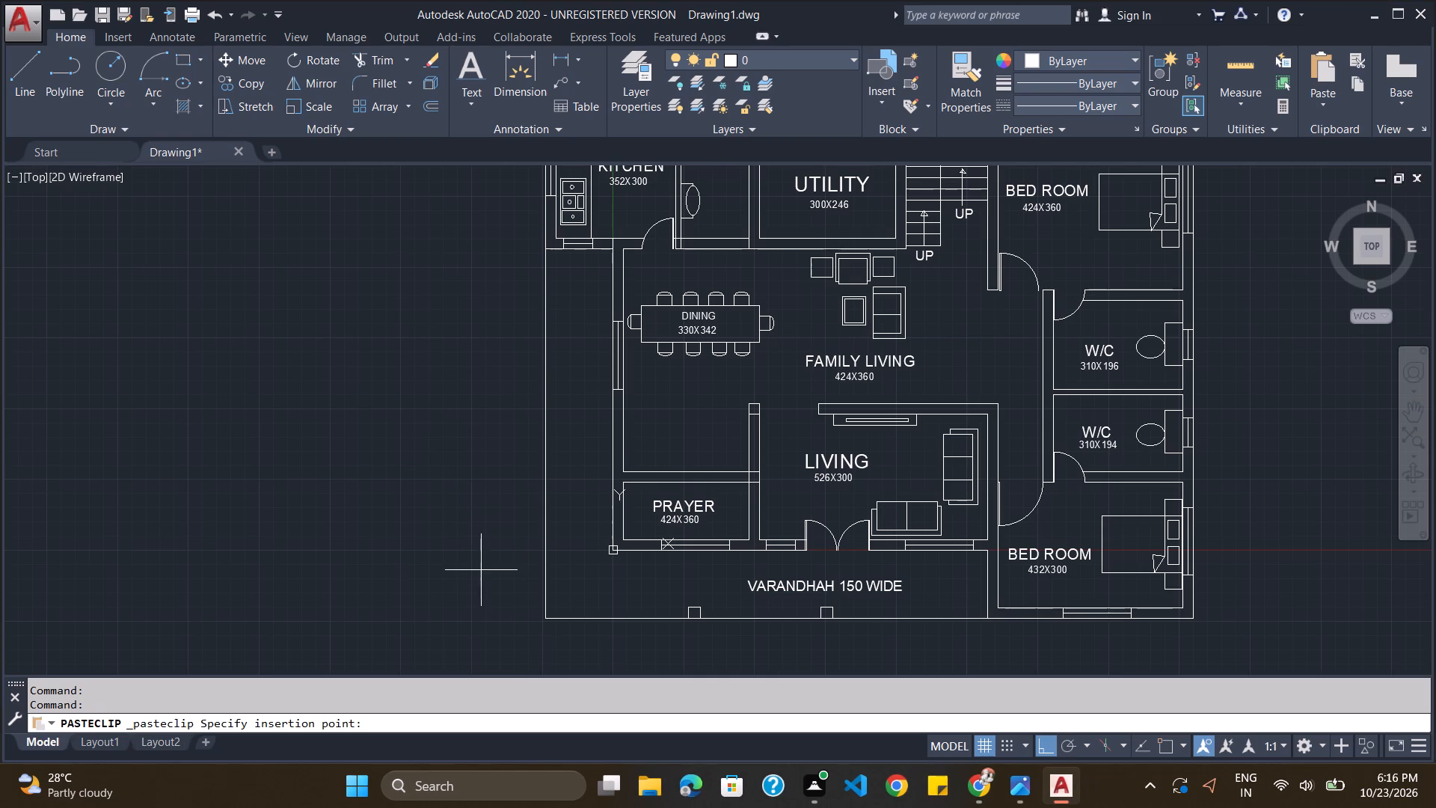
left_click(544, 618)
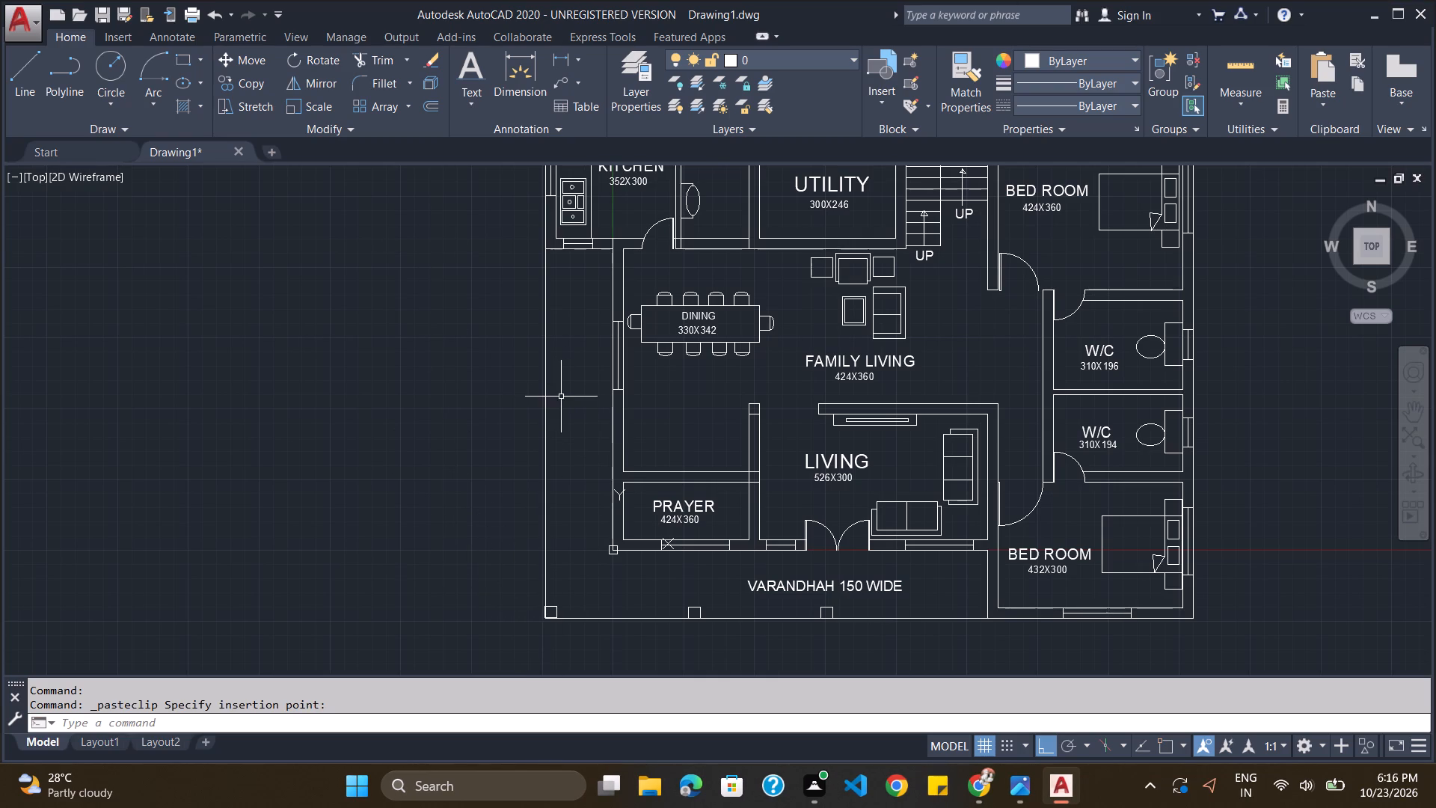
Paste two more square columns along the verandah's outer side line, beside the prayer and dining areas.
key("ctrl+v")
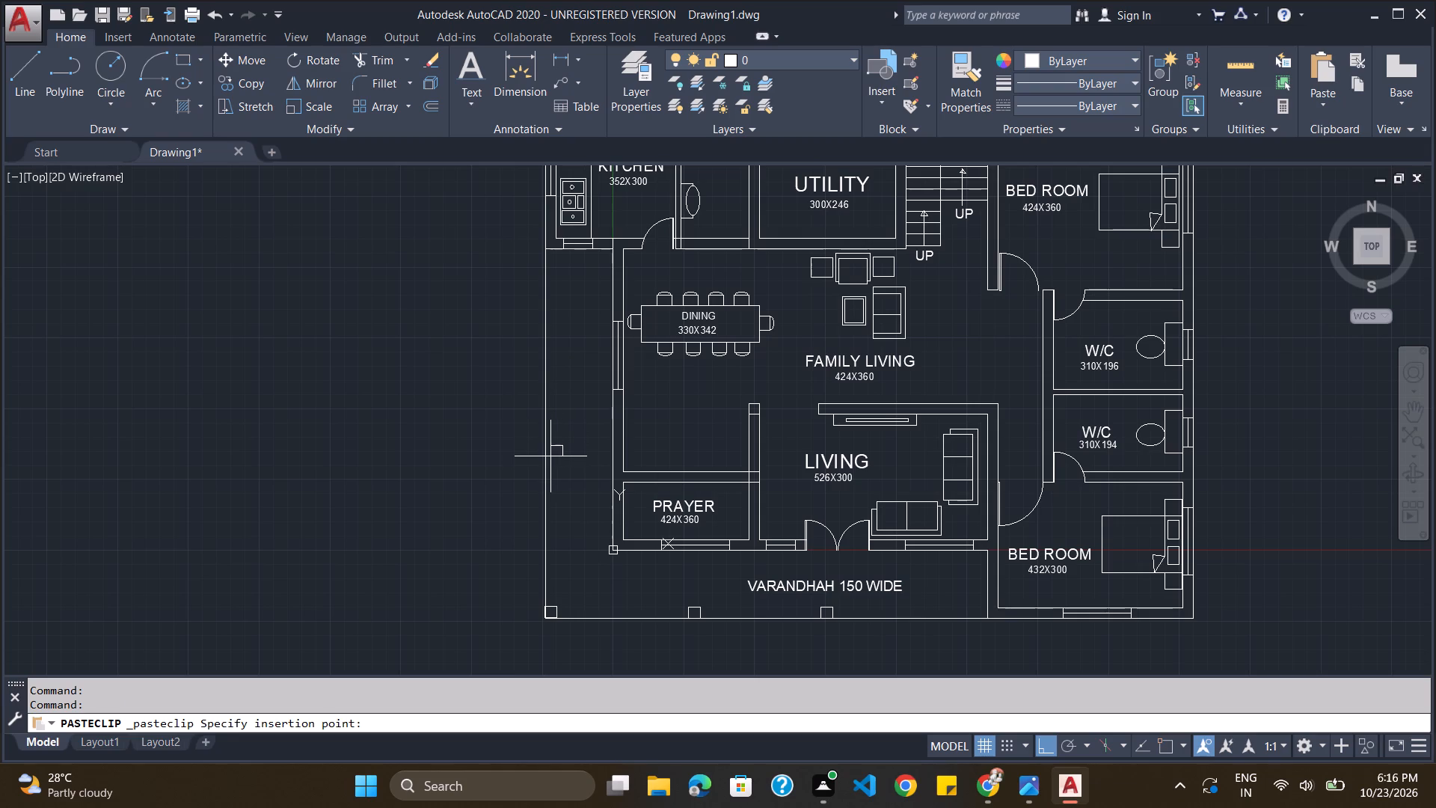
left_click(545, 489)
key("ctrl+v")
left_click(545, 385)
Delete the stray square column lying outside the plan above the VARANDHAH 144 WIDE edge.
scroll(667, 358, "down", 2)
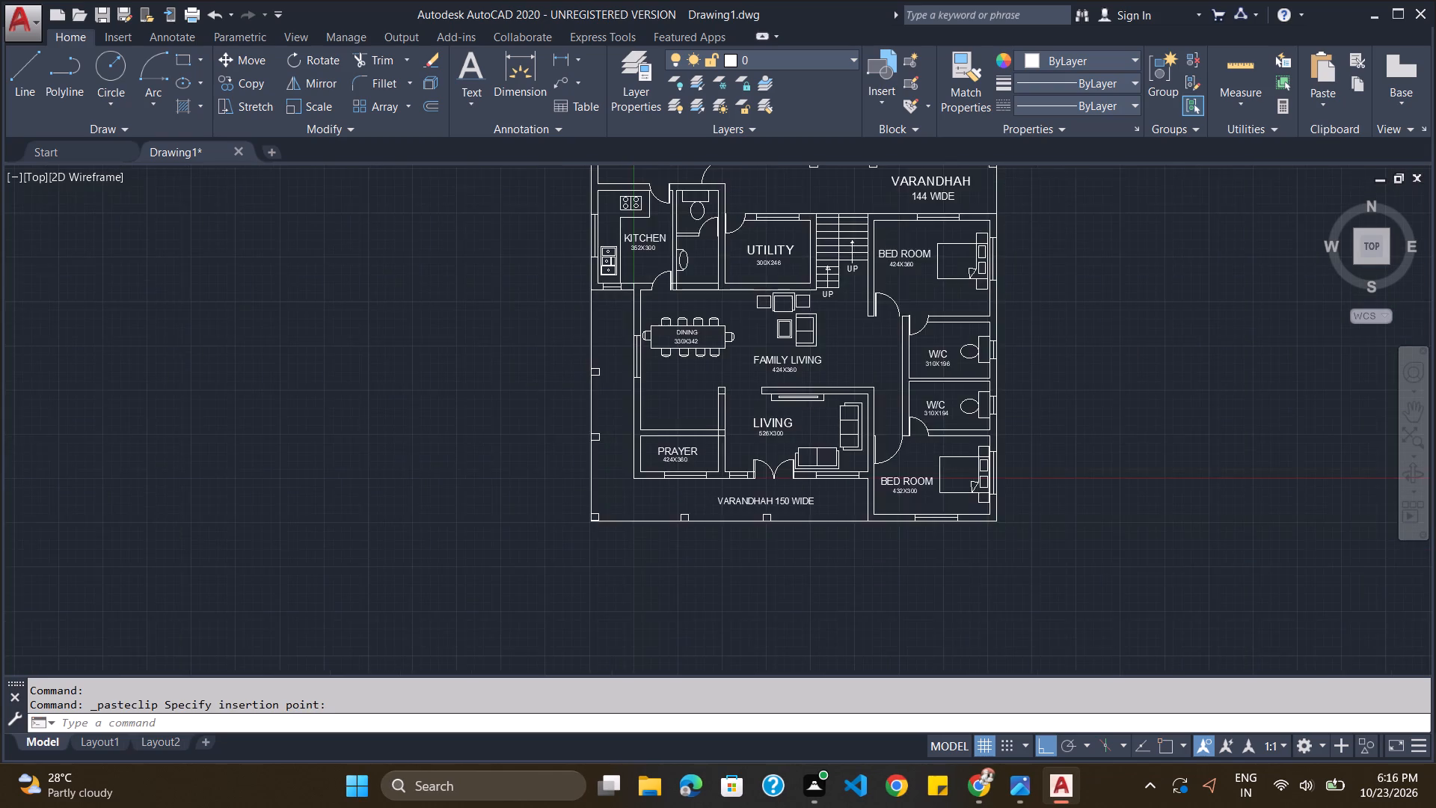
scroll(717, 236, "up", 1)
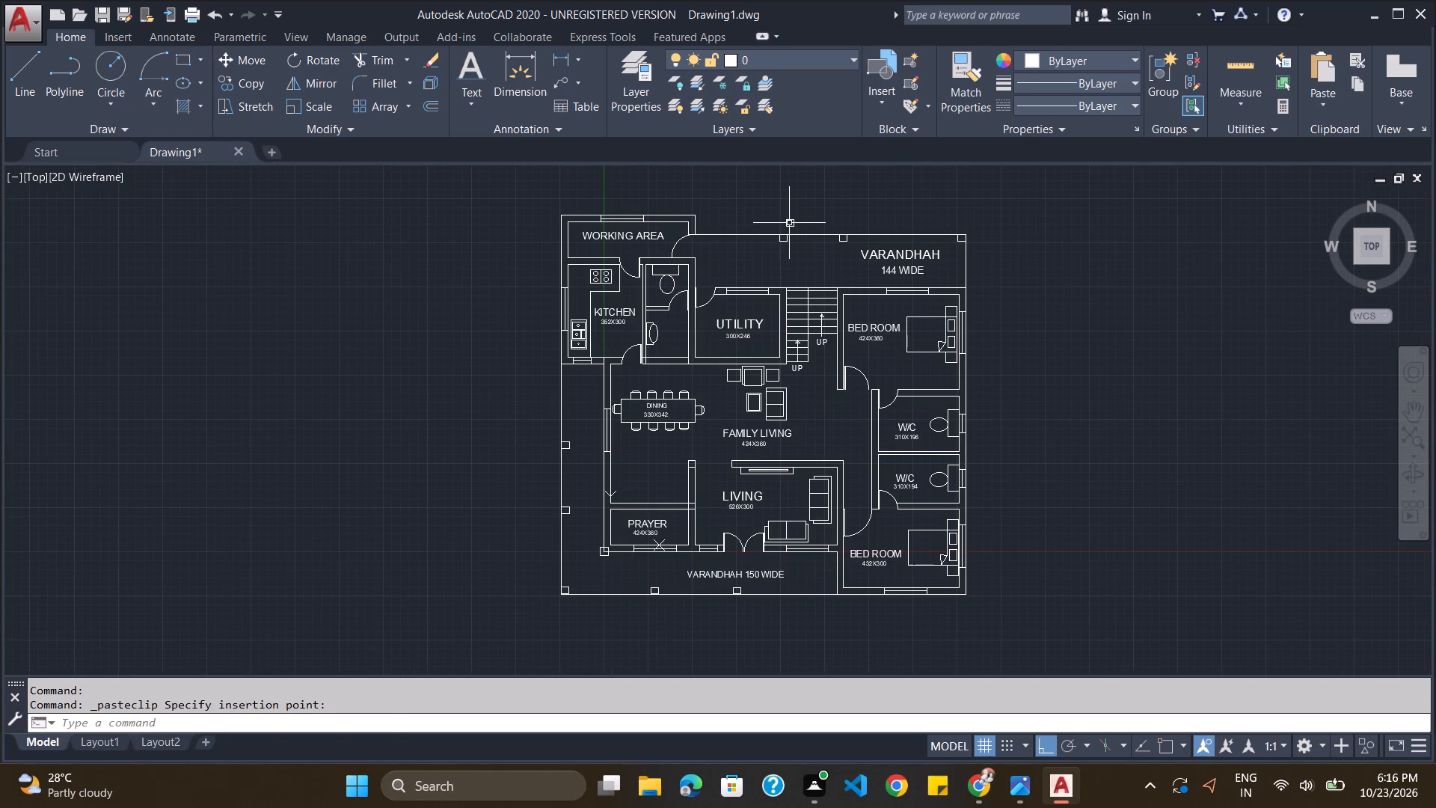
left_click(789, 223)
left_click(793, 220)
left_click(793, 219)
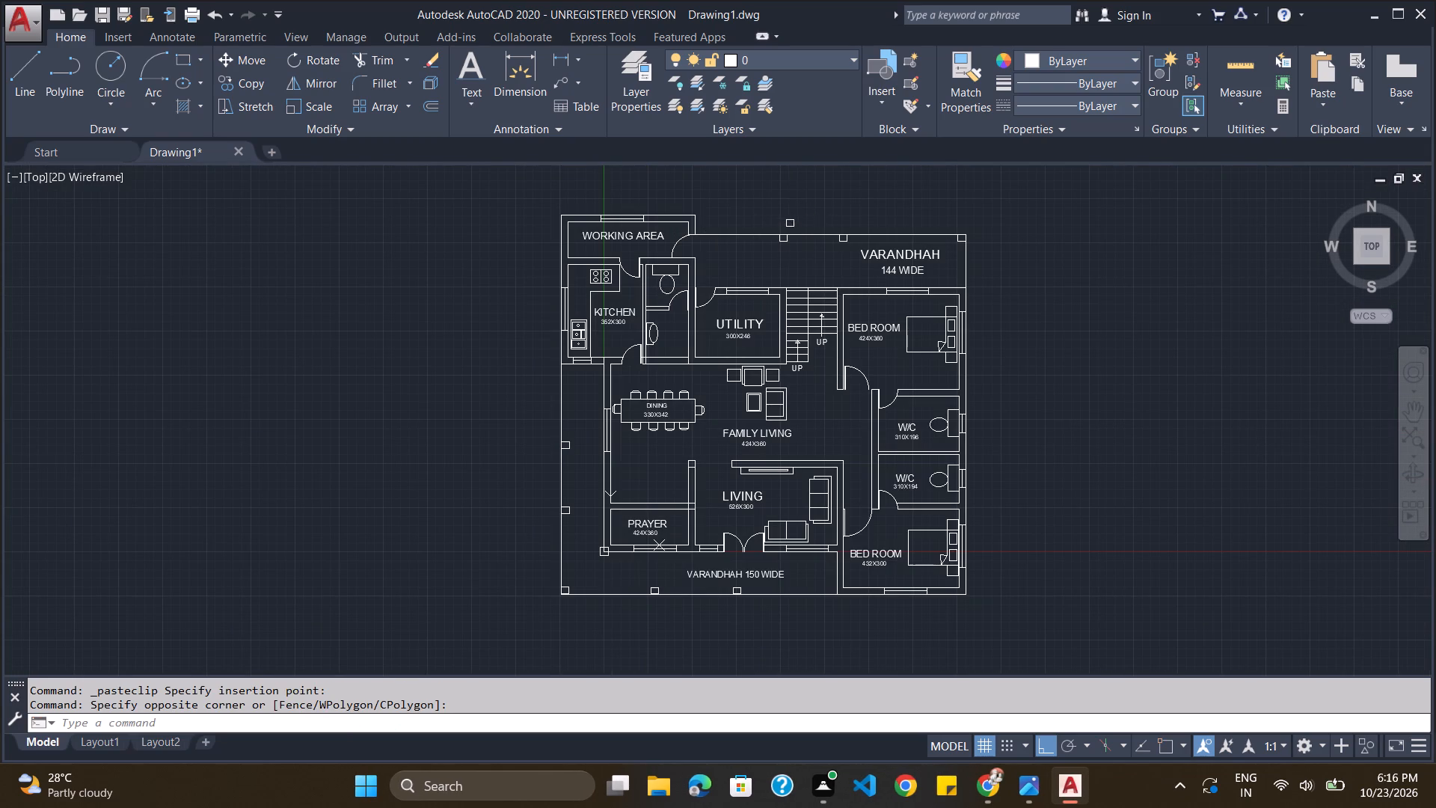
key("Delete")
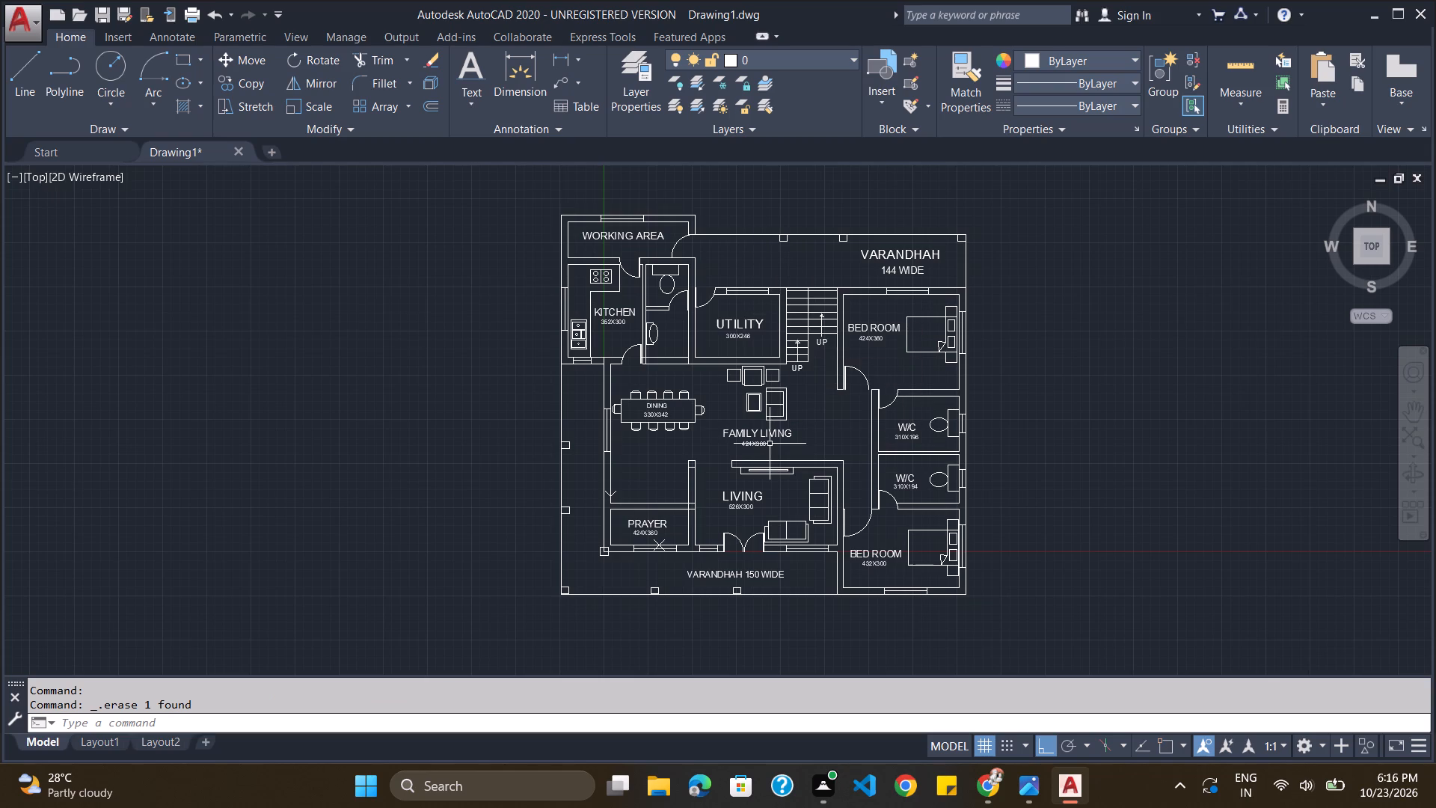
Draw a short horizontal polyline from the counter line into the oval washbasin between the kitchen and utility.
scroll(770, 444, "down", 1)
scroll(771, 423, "up", 2)
scroll(771, 423, "down", 1)
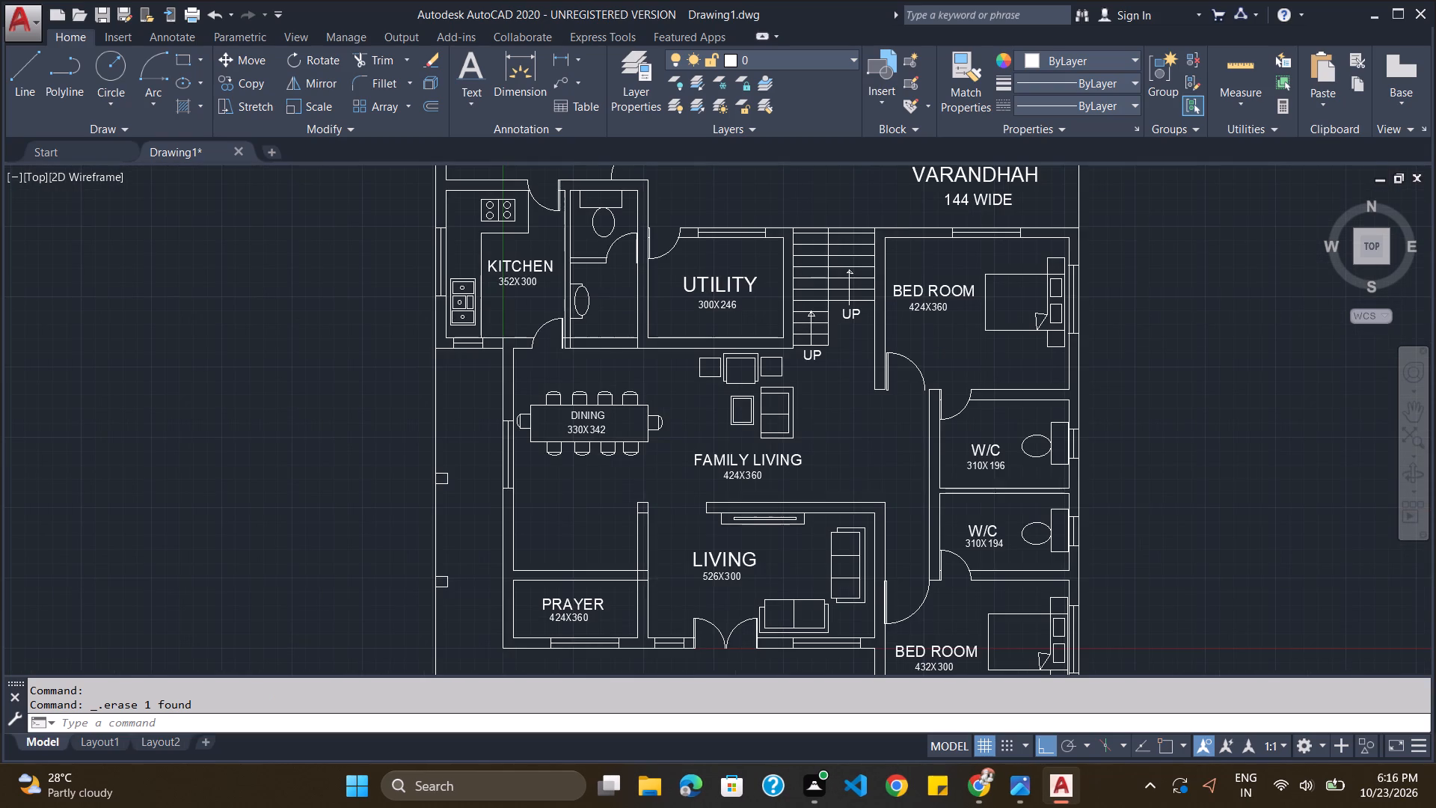
scroll(779, 480, "up", 1)
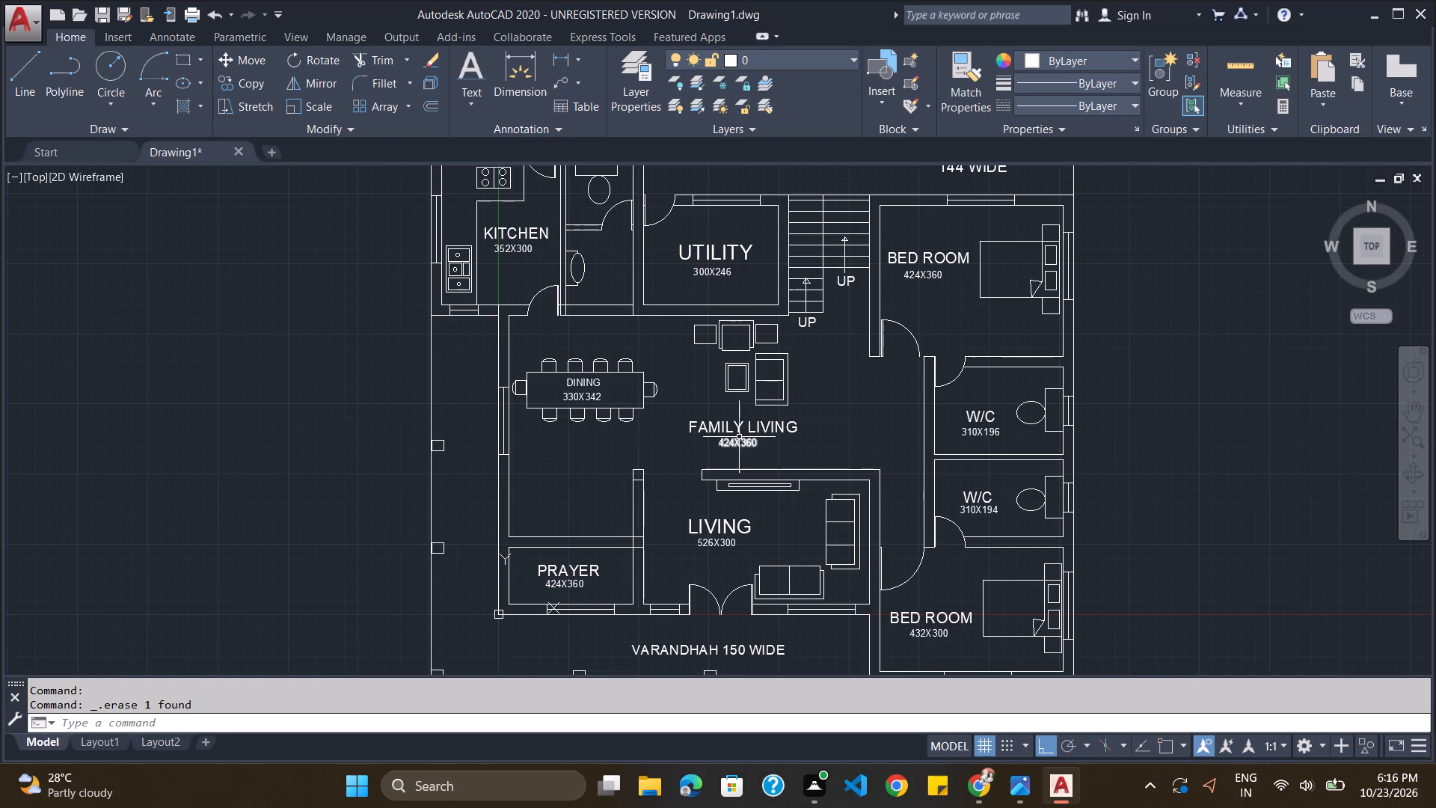
scroll(571, 262, "up", 3)
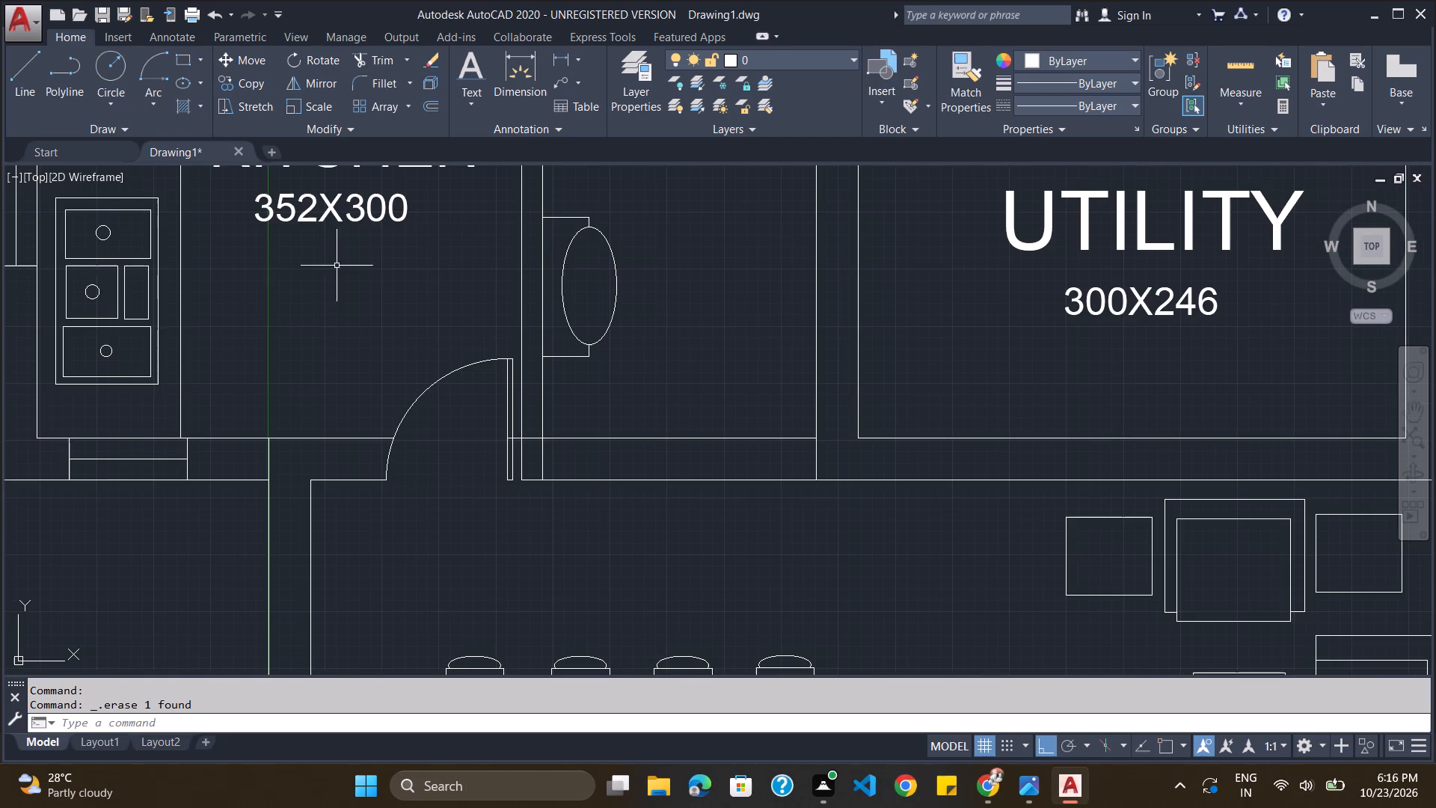
left_click(49, 79)
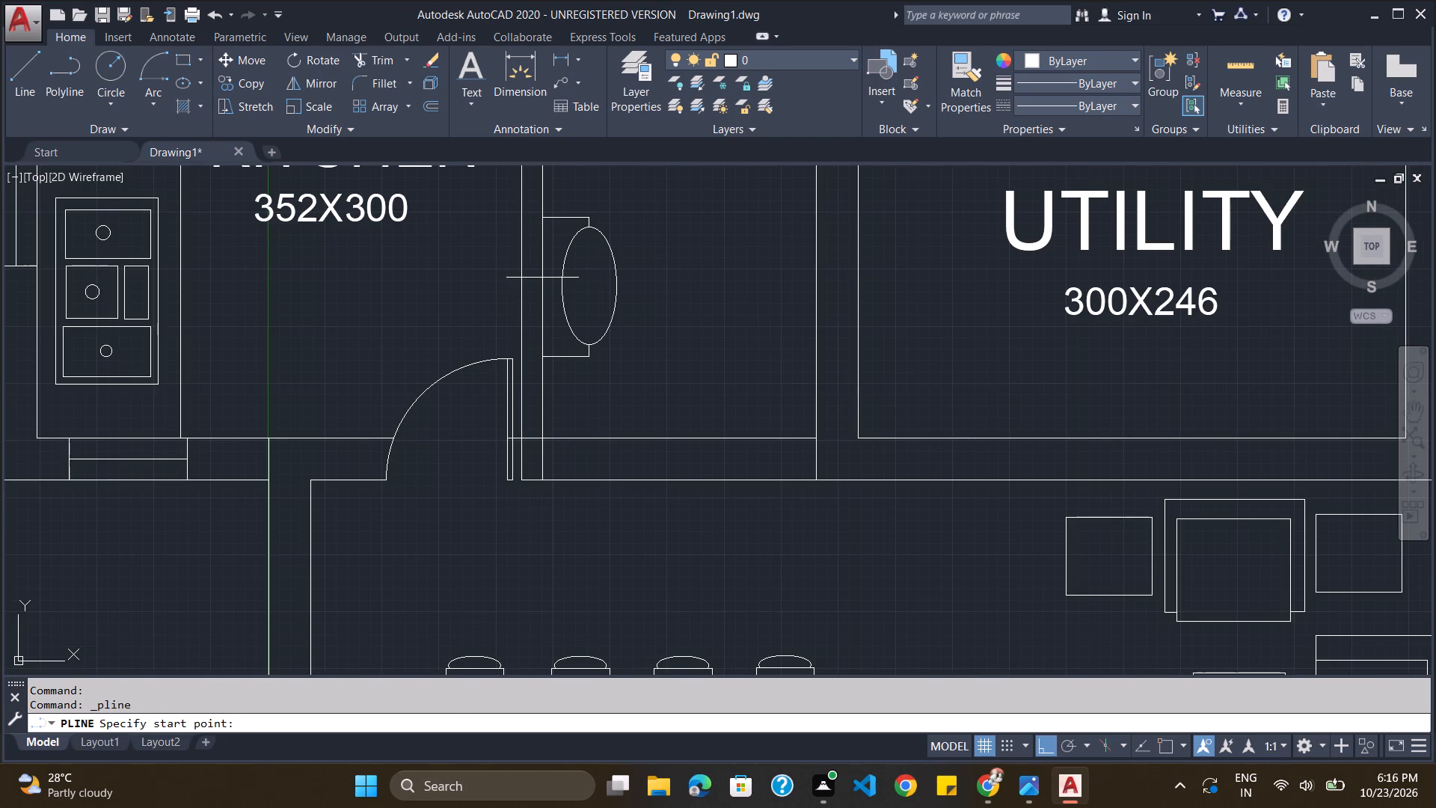
left_click(542, 278)
left_click(580, 277)
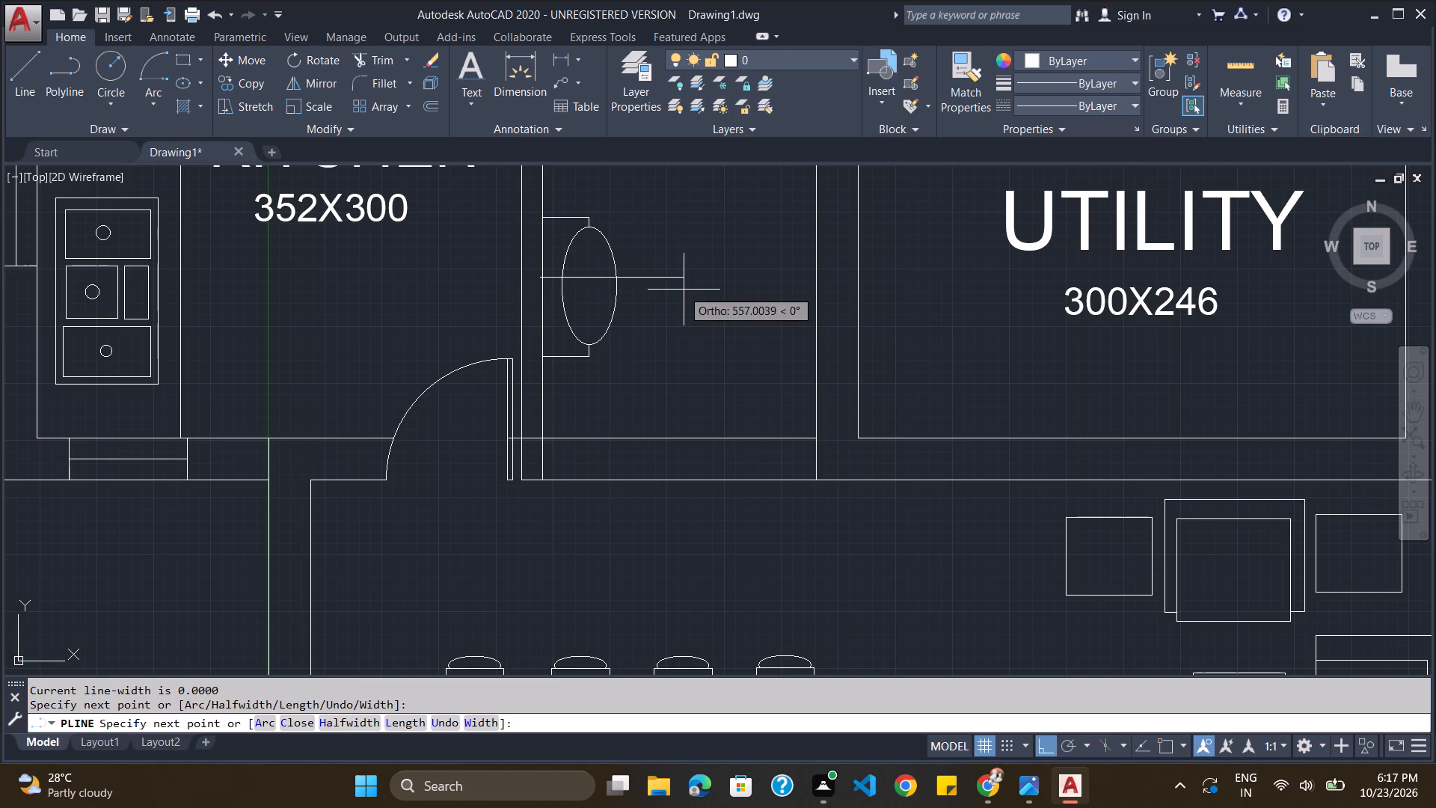
key("Escape")
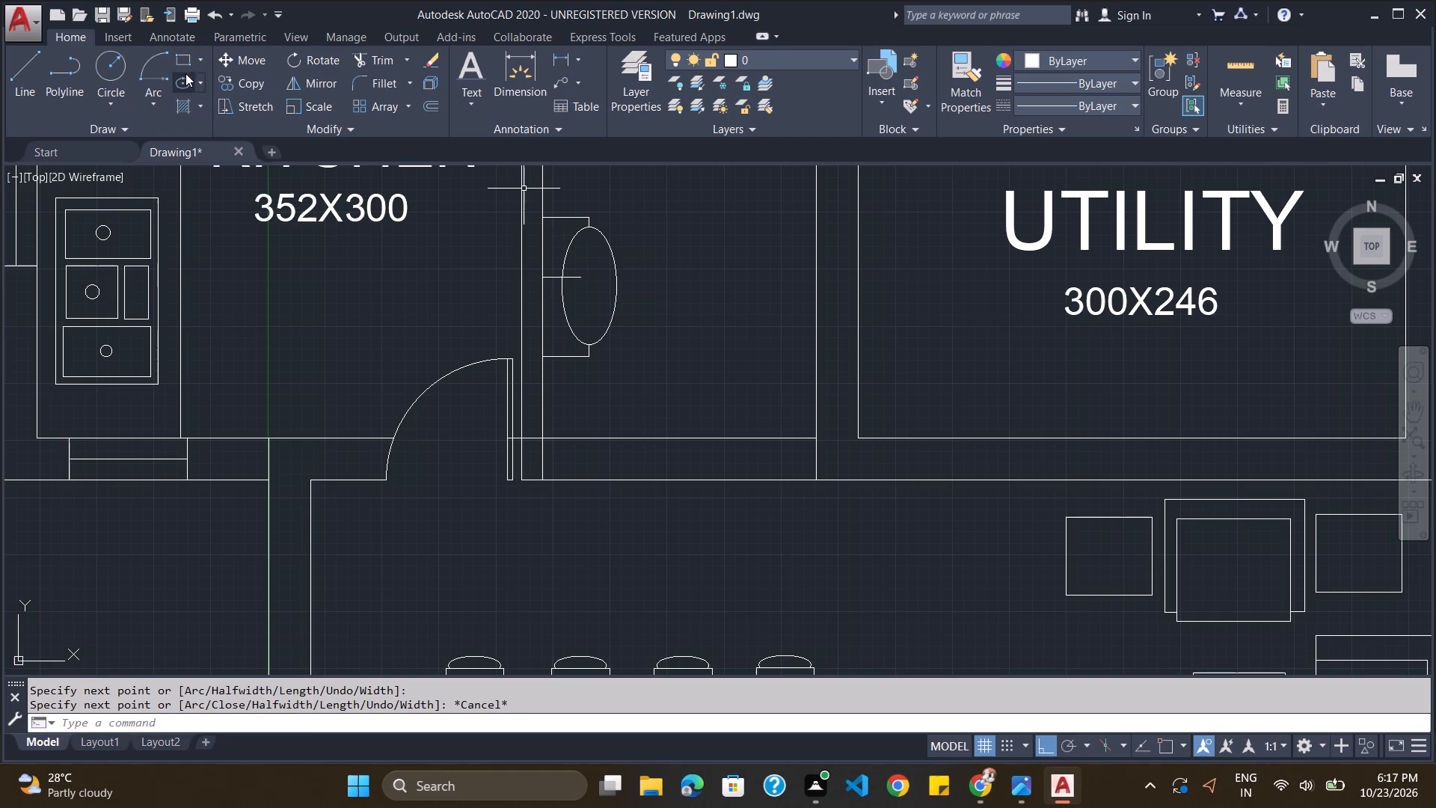
Draw a small circle of radius about 33 centred on the inner end of the washbasin's short polyline.
left_click(107, 70)
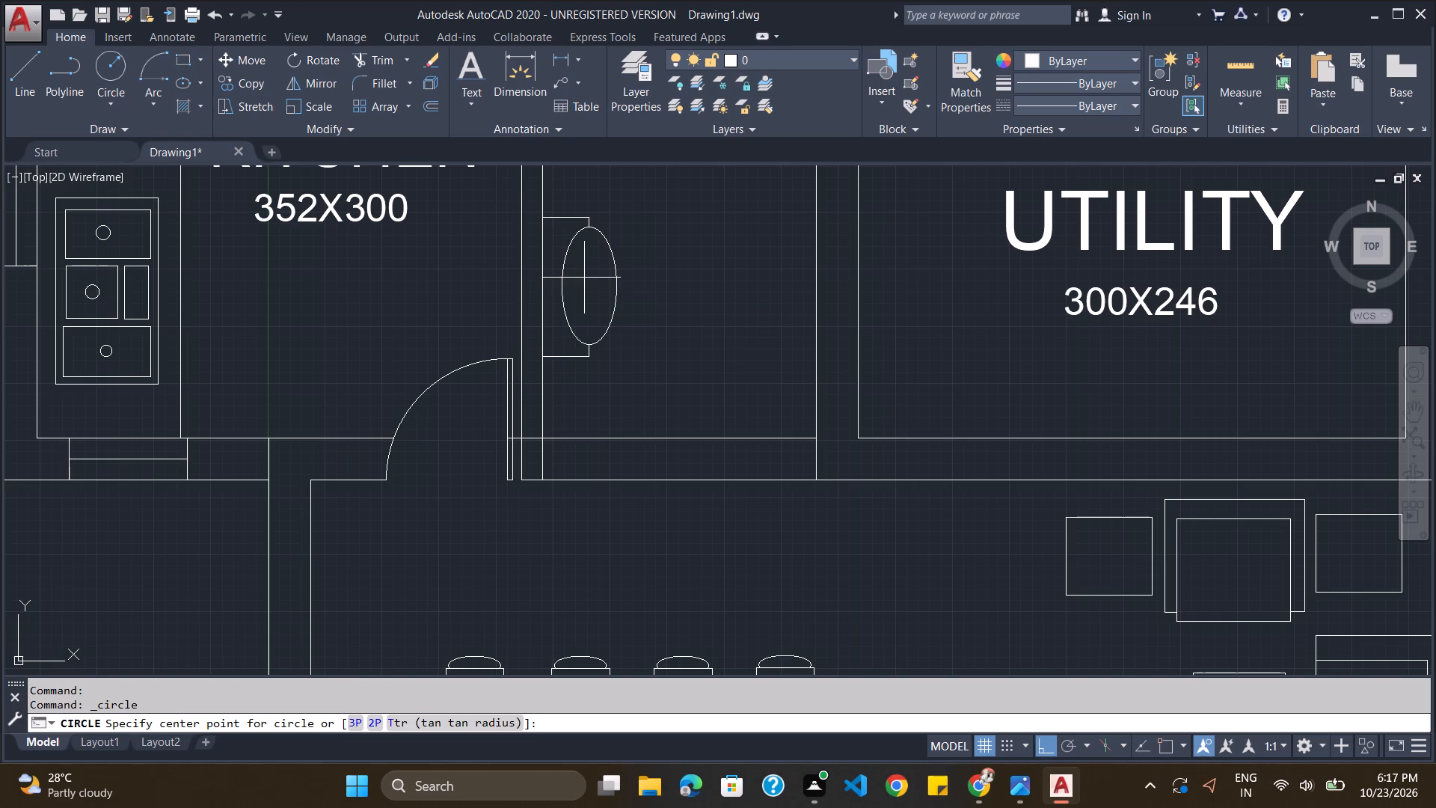
left_click(581, 278)
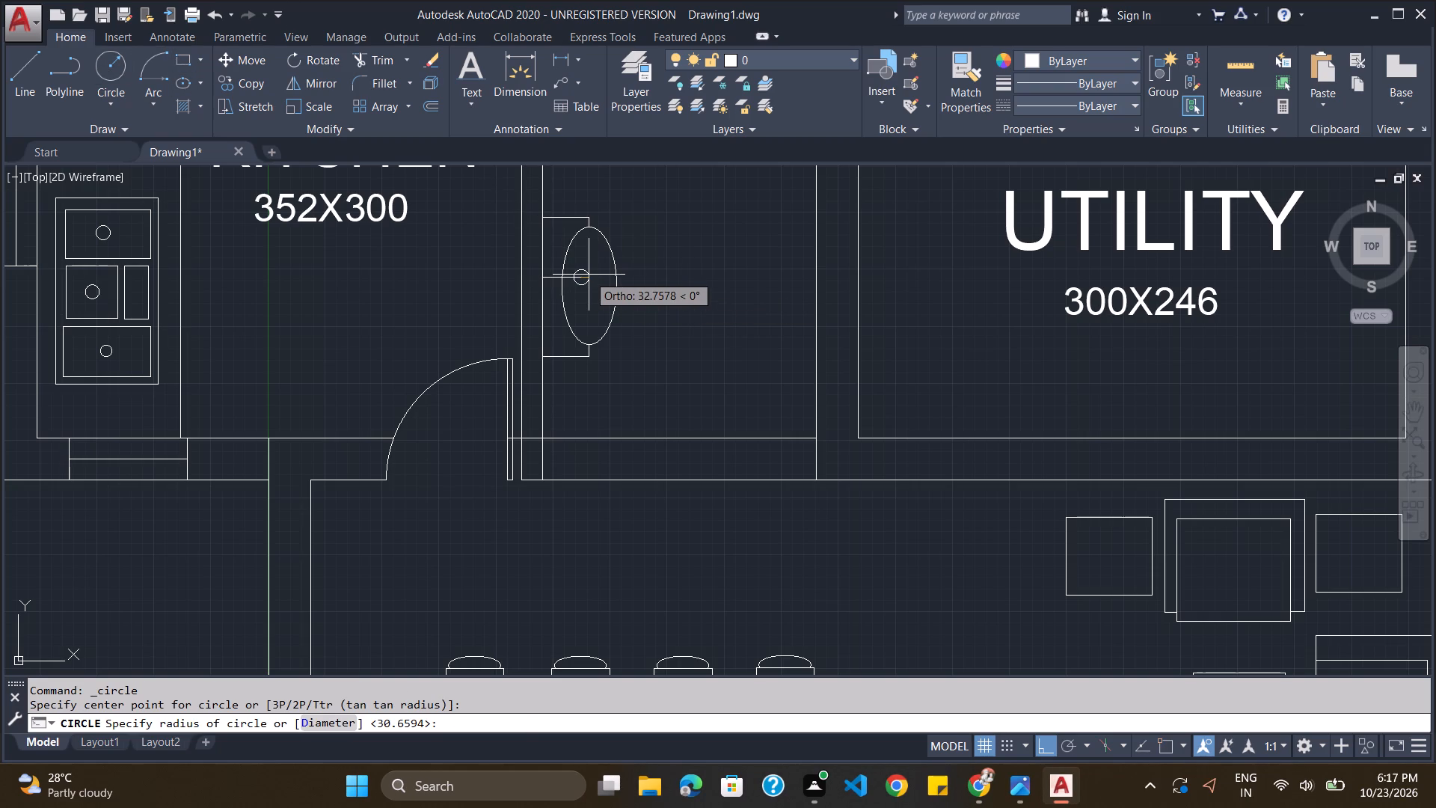
left_click(589, 275)
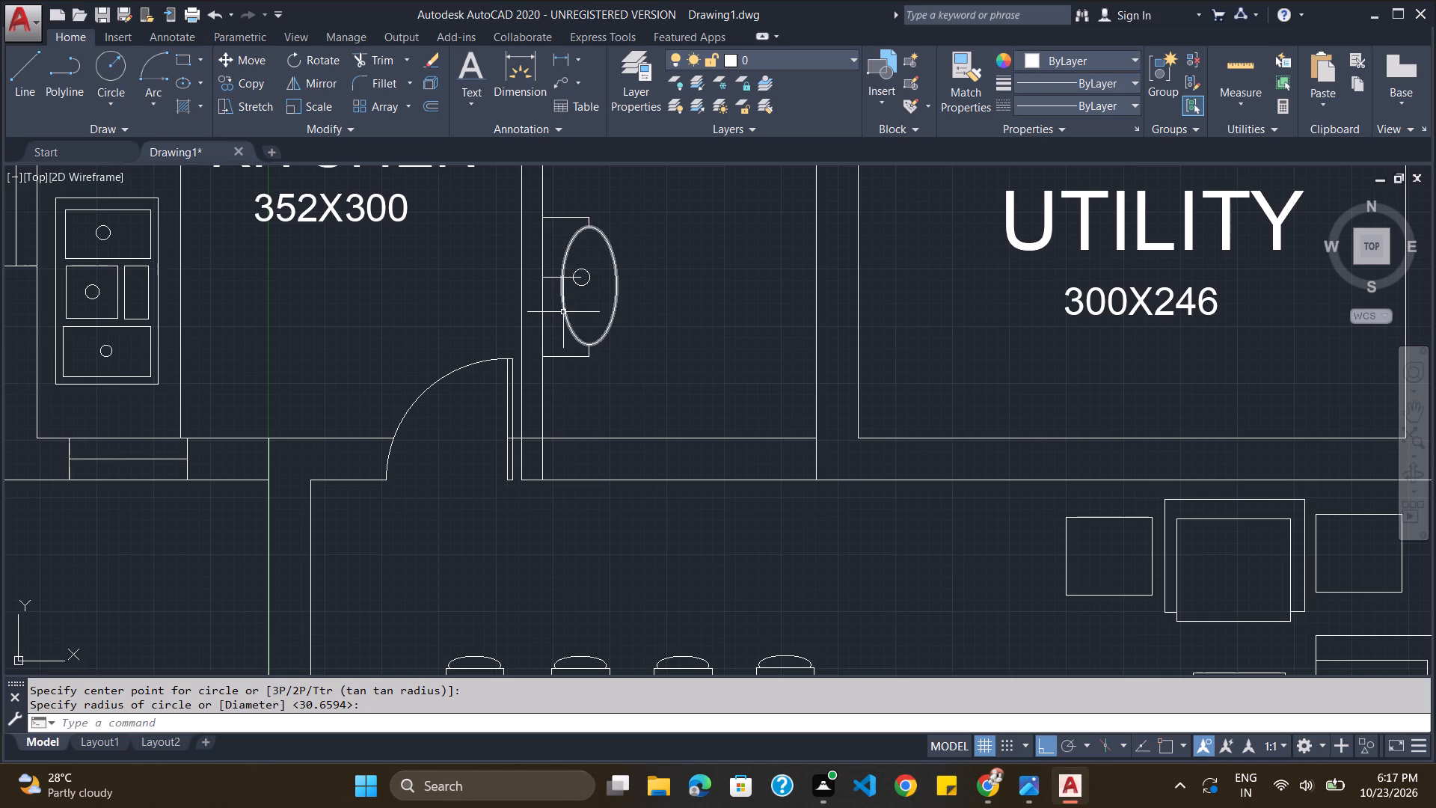
Trim the part of the short polyline that lies inside the washbasin's small circle.
type("TRIM")
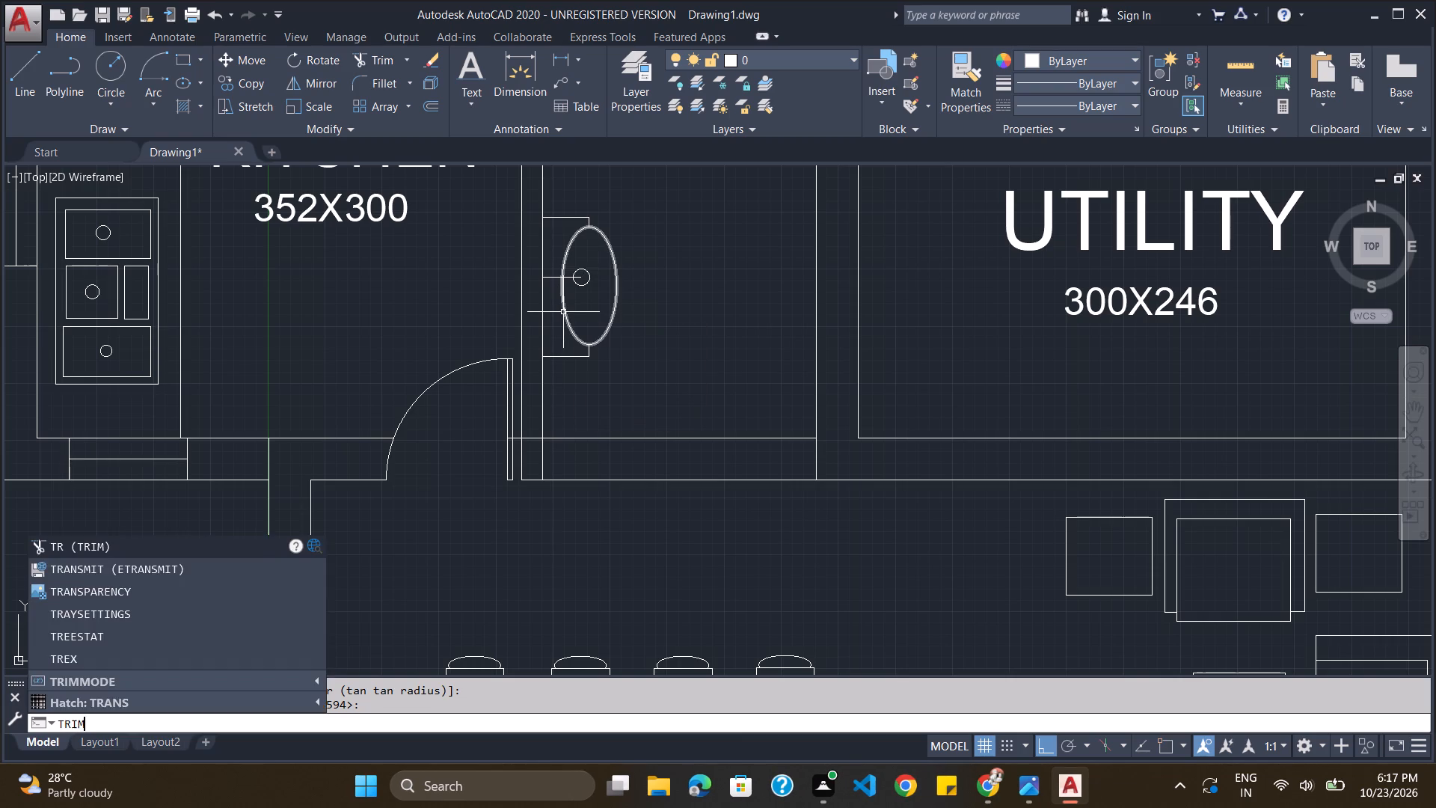
key("Return")
key("Return")
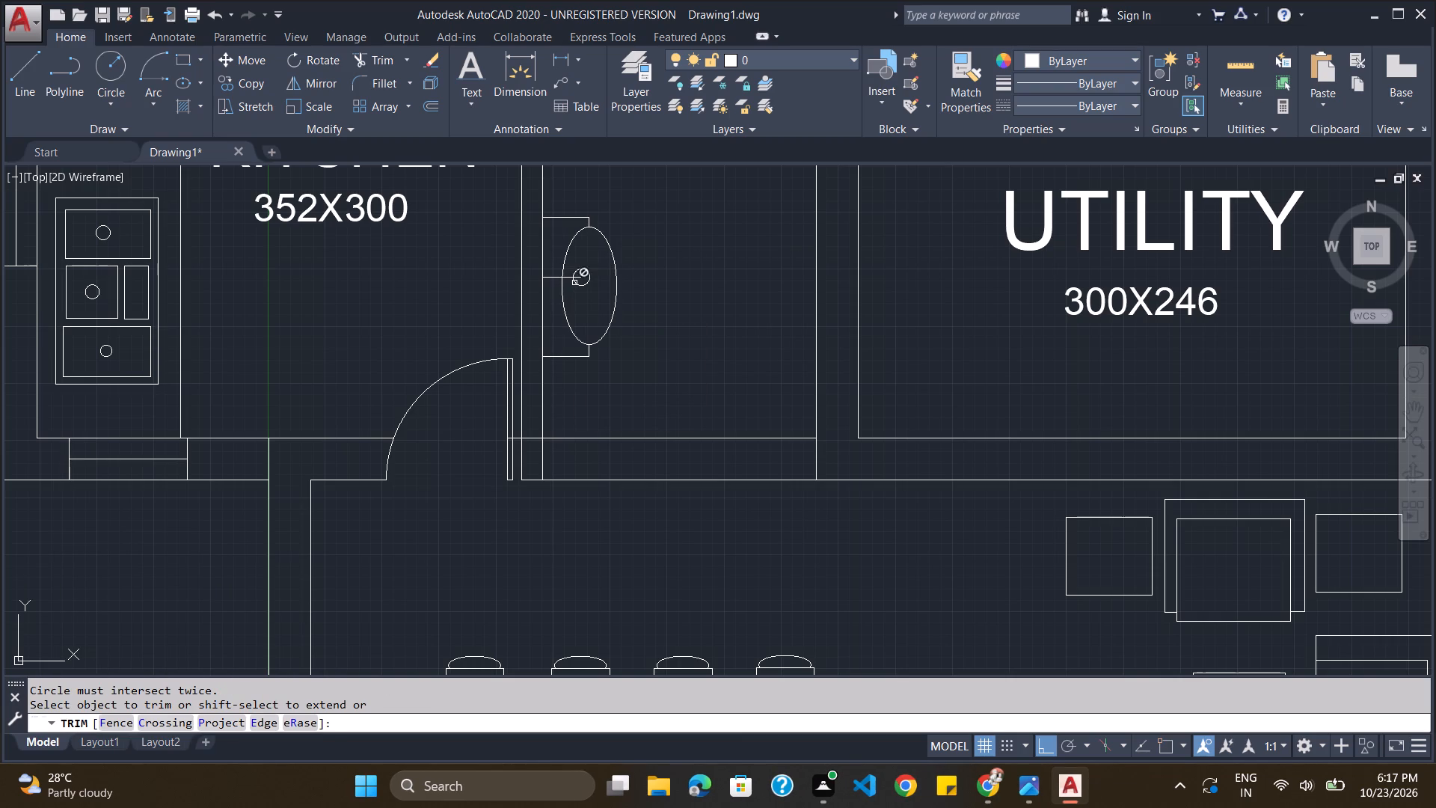
left_click(578, 278)
scroll(674, 197, "down", 5)
scroll(743, 269, "down", 3)
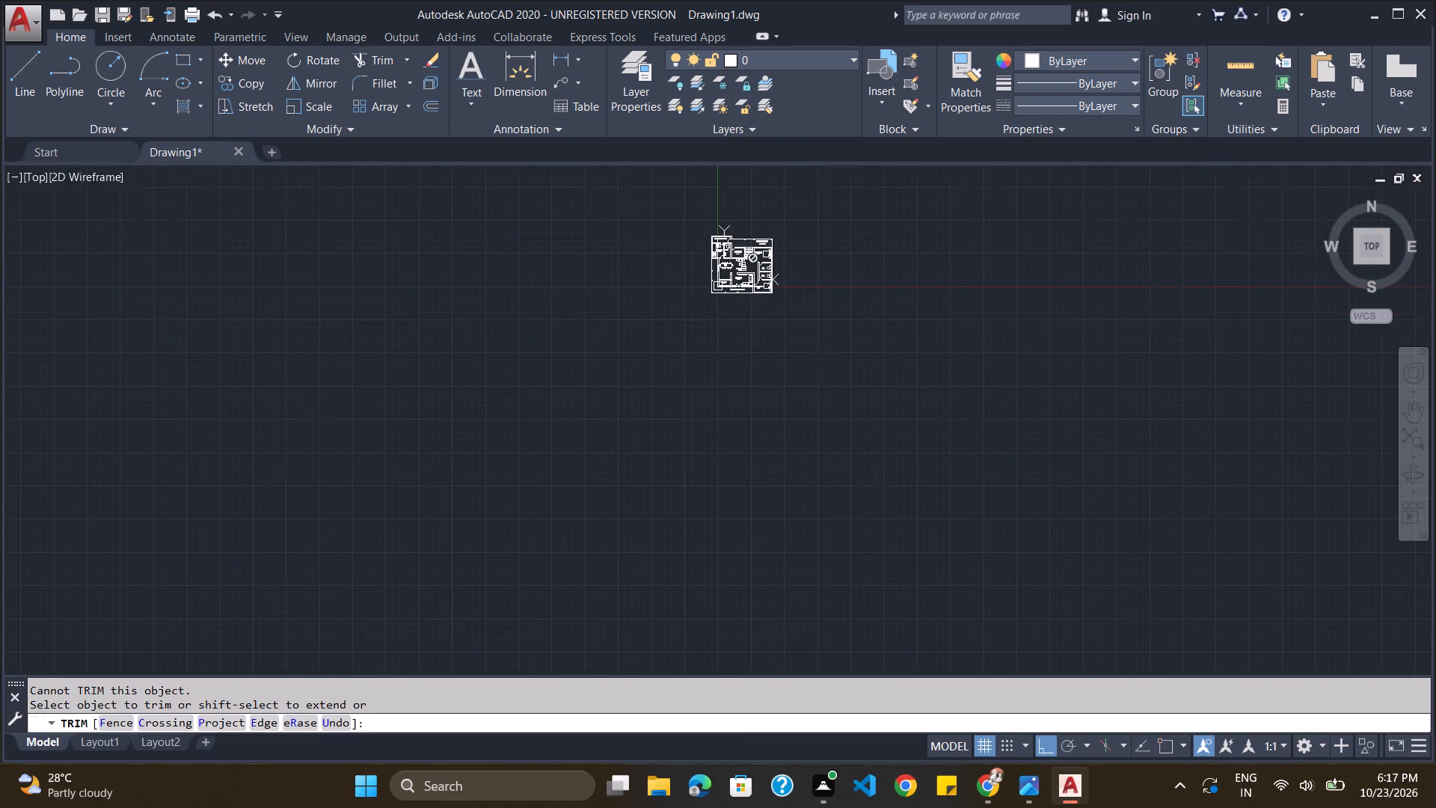
scroll(743, 239, "up", 5)
scroll(743, 239, "down", 1)
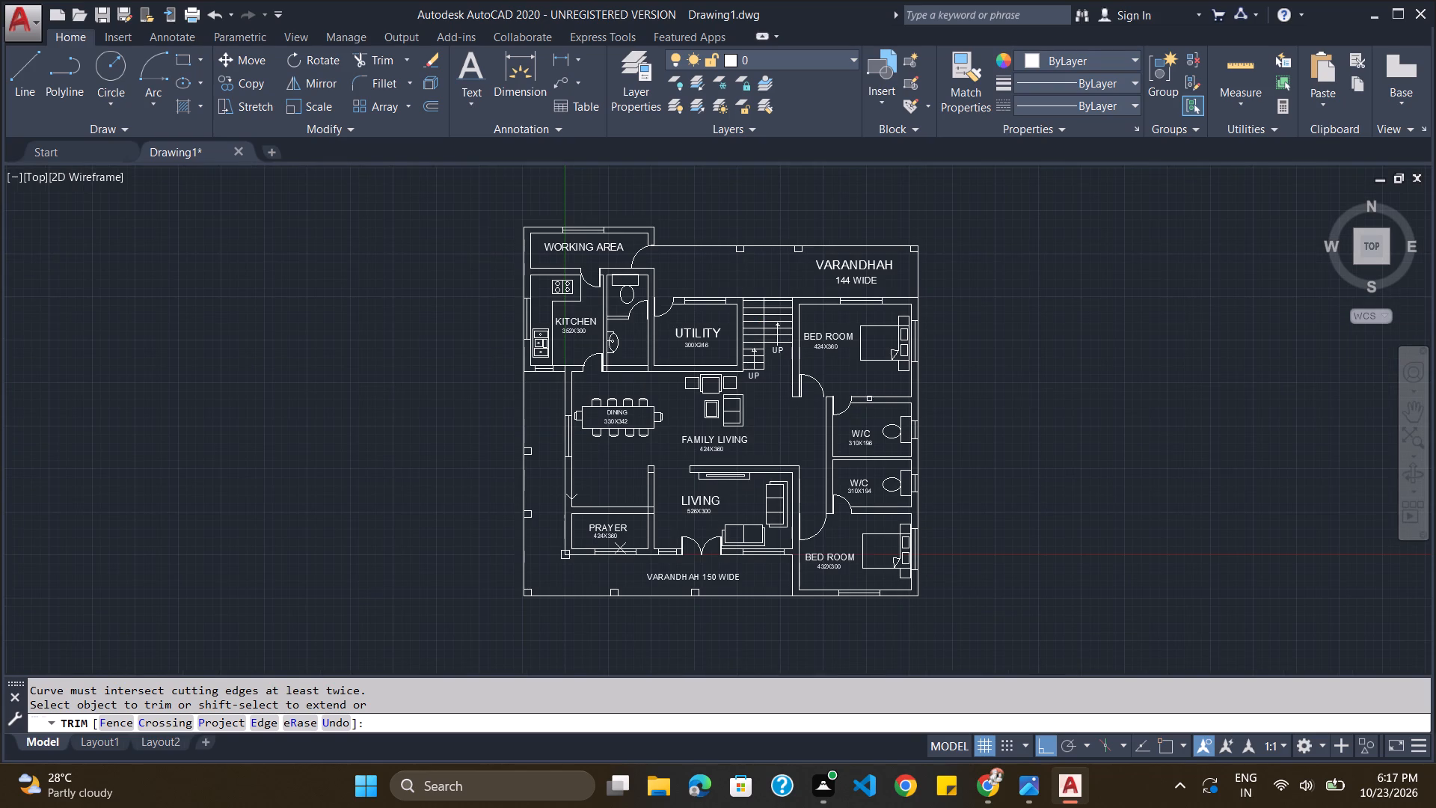
scroll(868, 378, "up", 1)
scroll(873, 385, "down", 1)
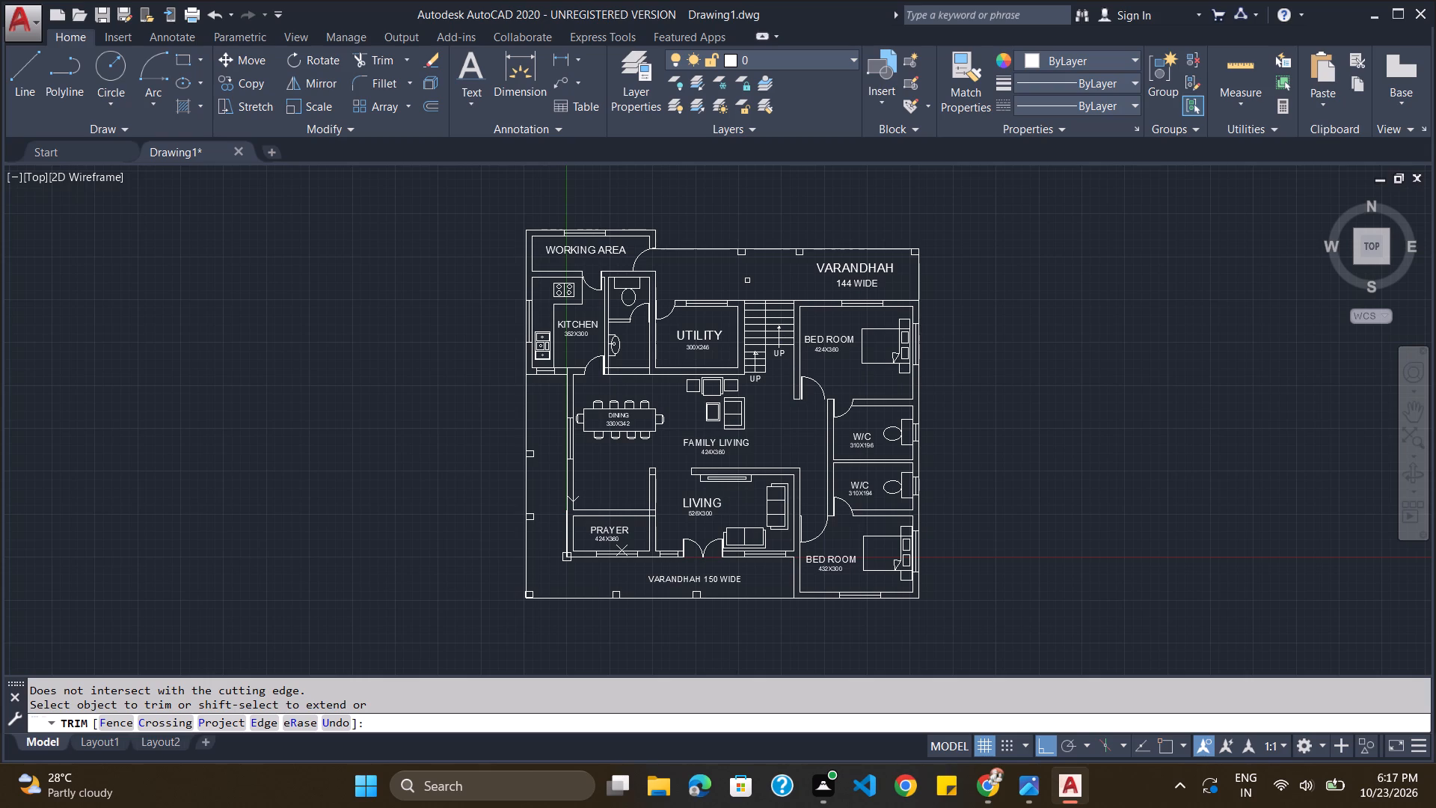
key("Escape")
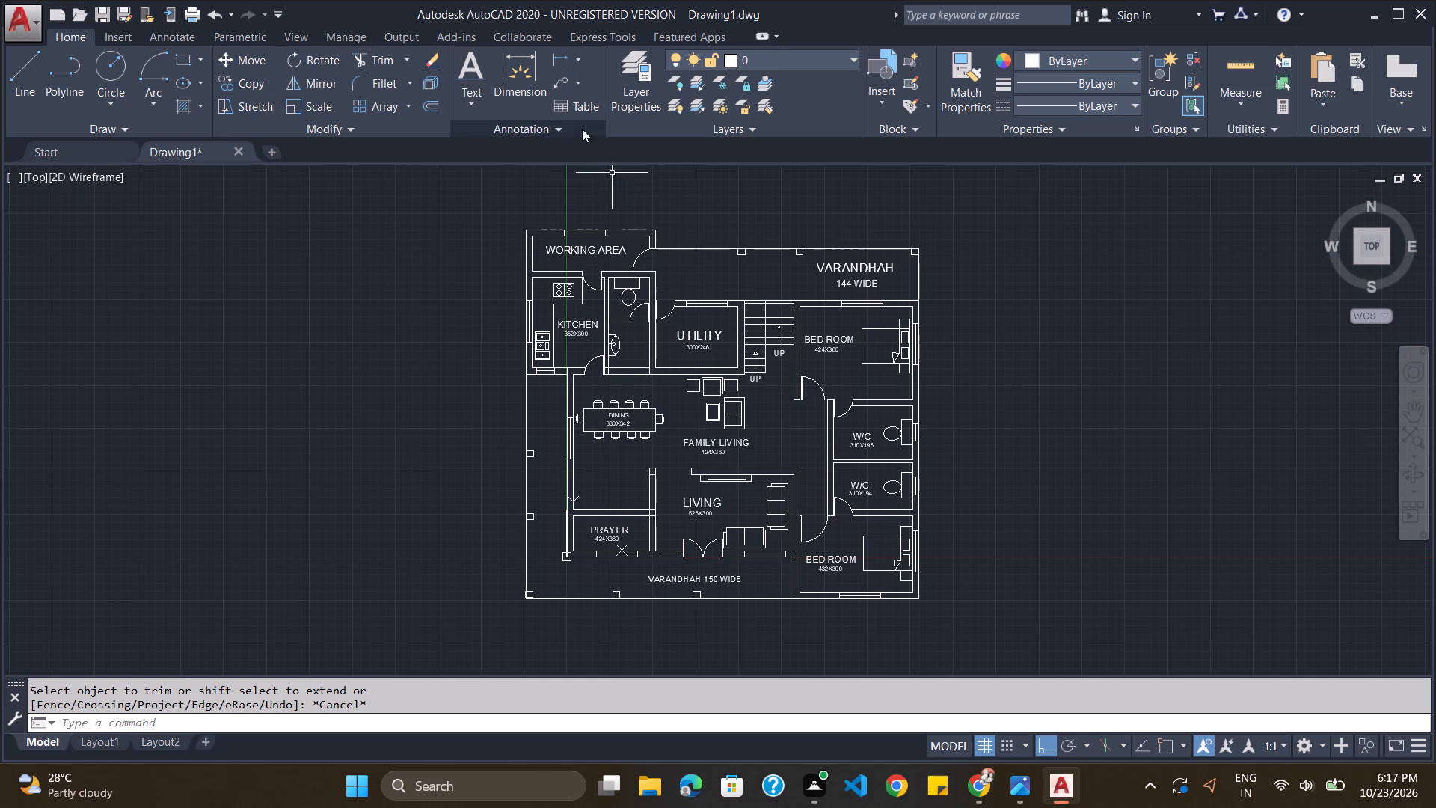
Copy the UTILITY room's size text to the empty area outside the kitchen and change the copy to D1.
left_click(702, 346)
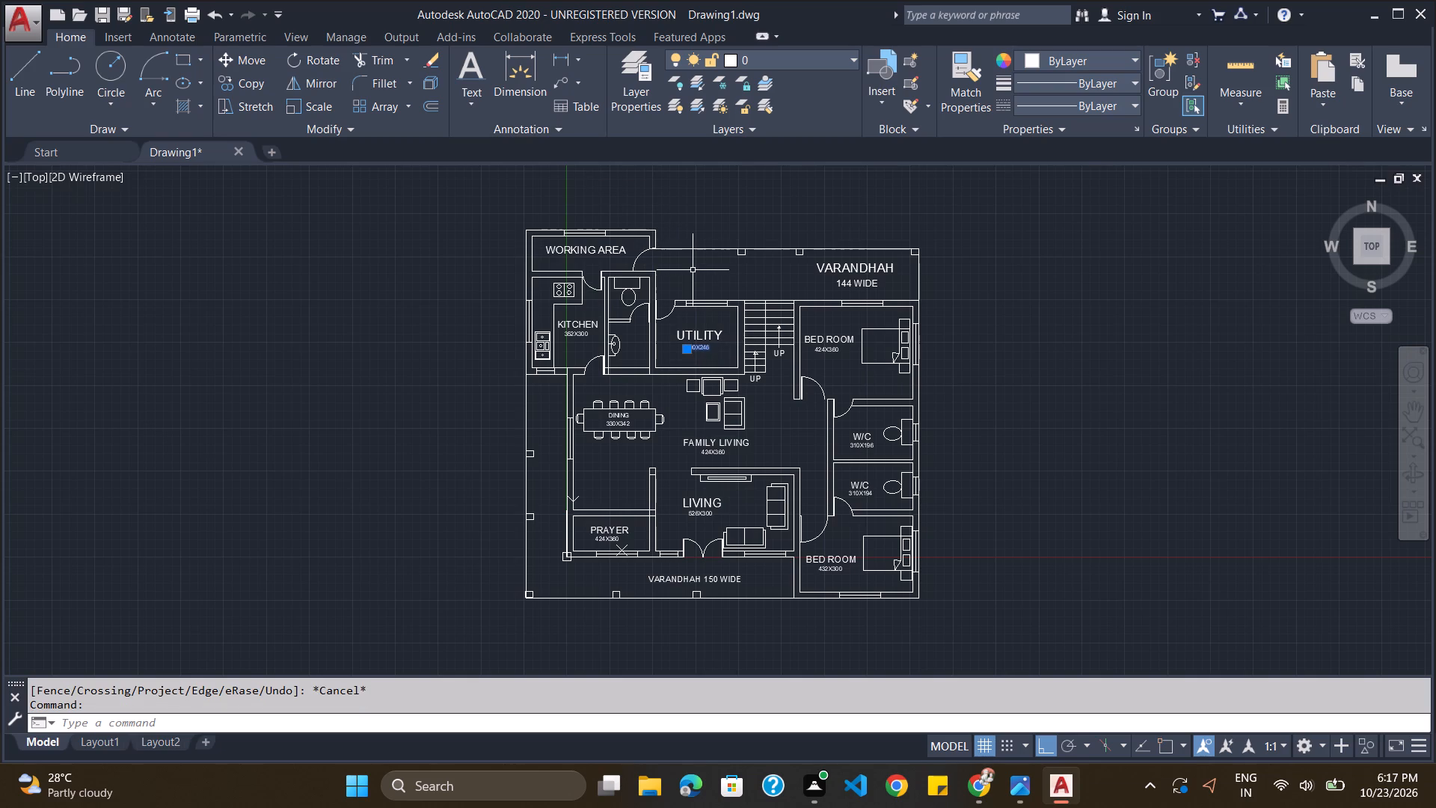
key("ctrl+c")
key("ctrl+v")
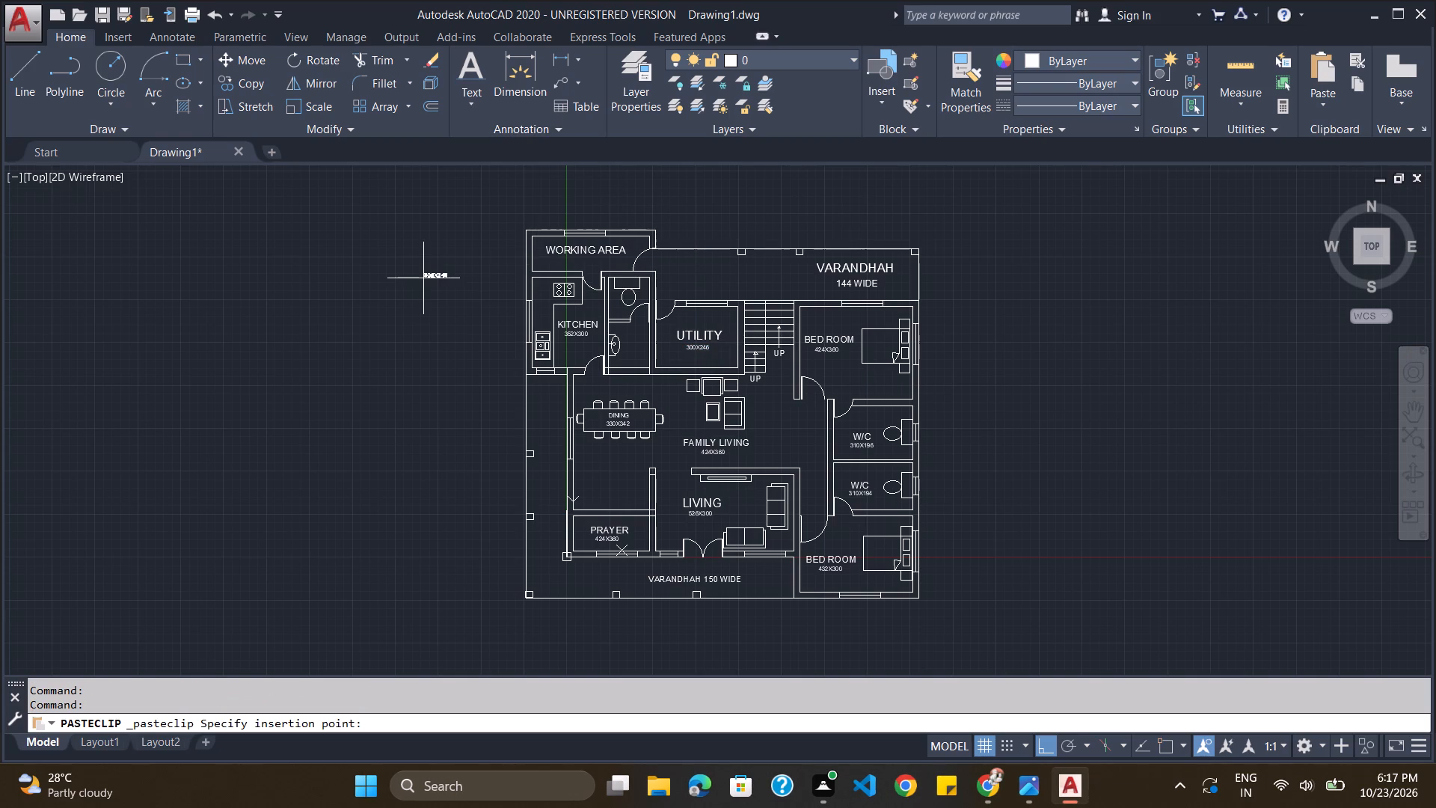
left_click(423, 278)
double_click(432, 277)
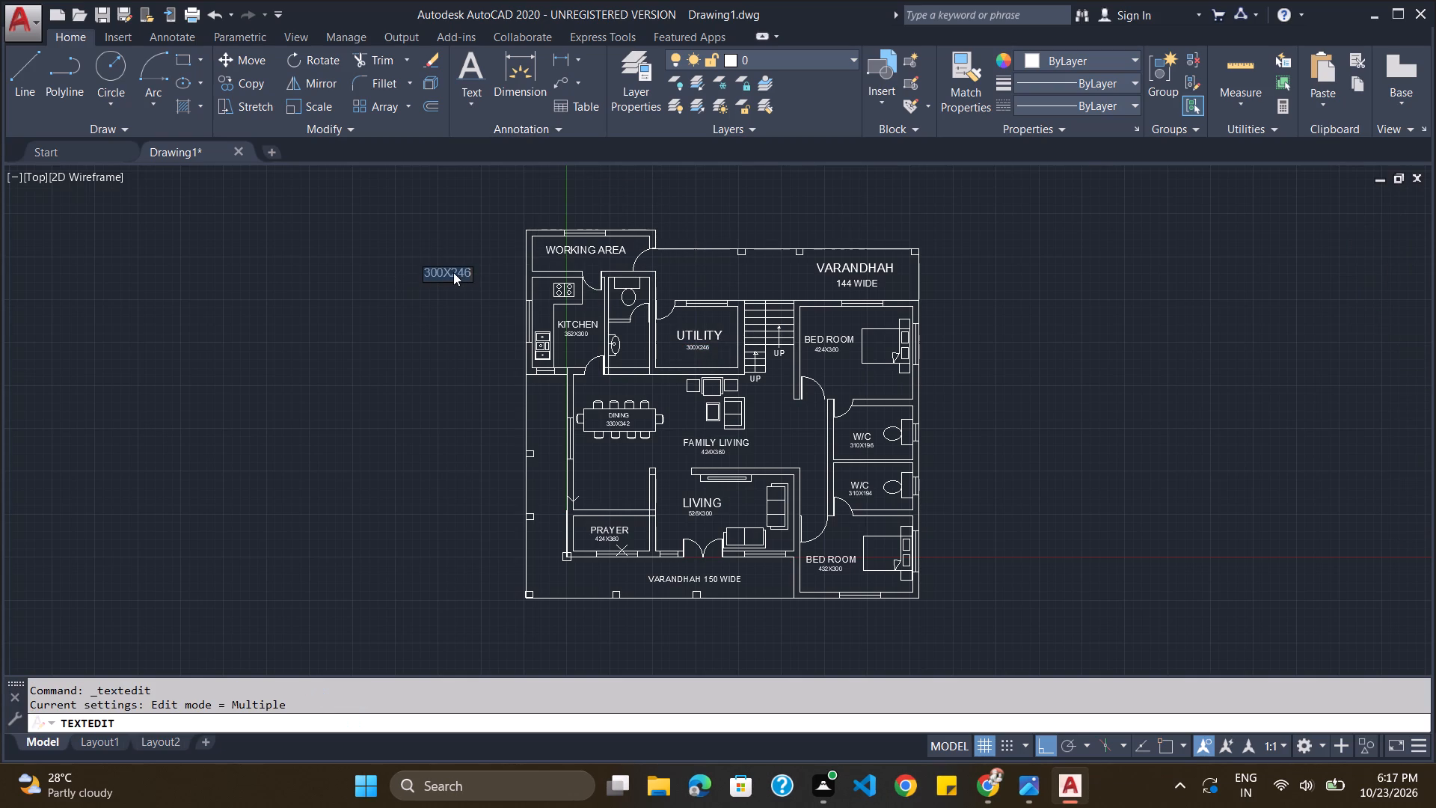
key("d")
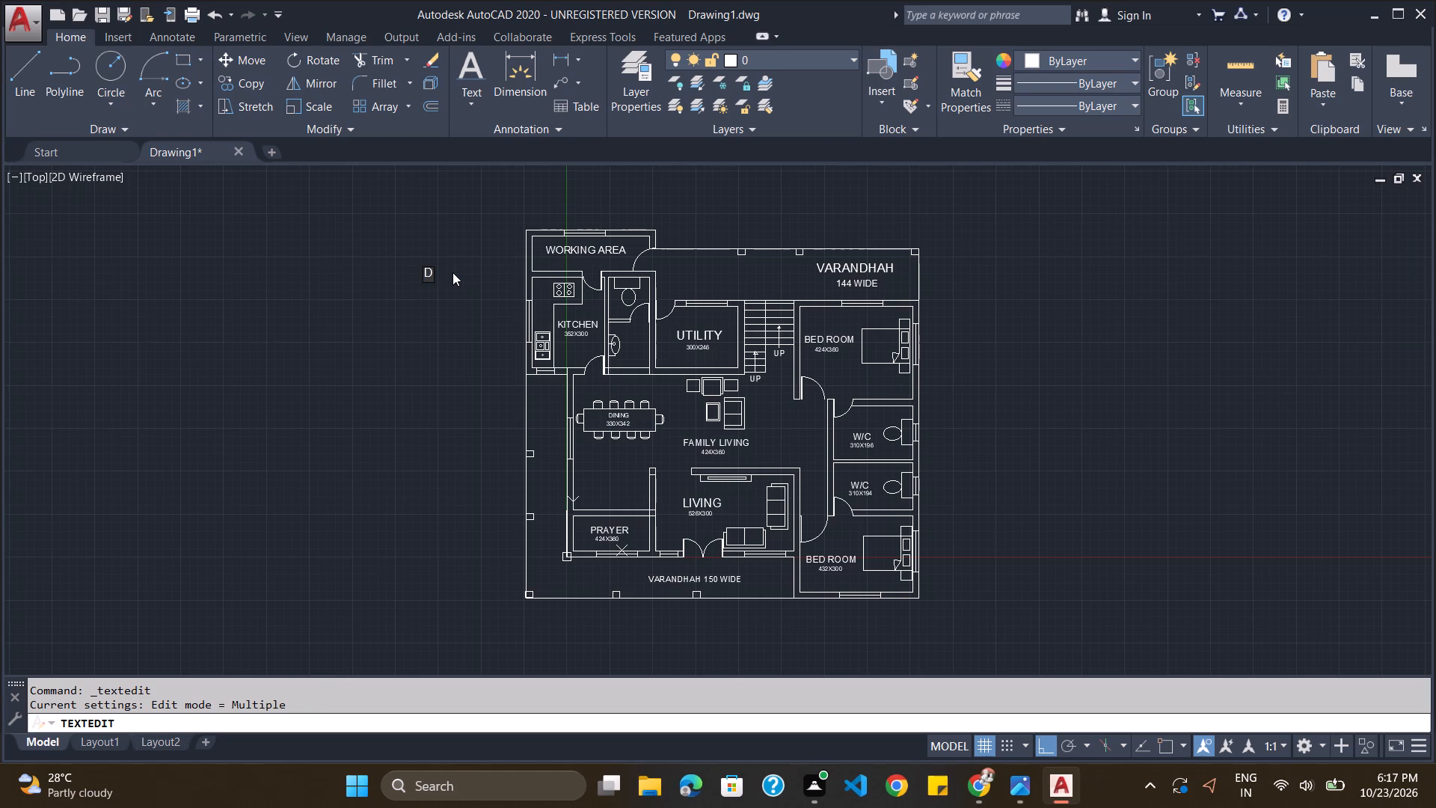
key("1")
key("Return")
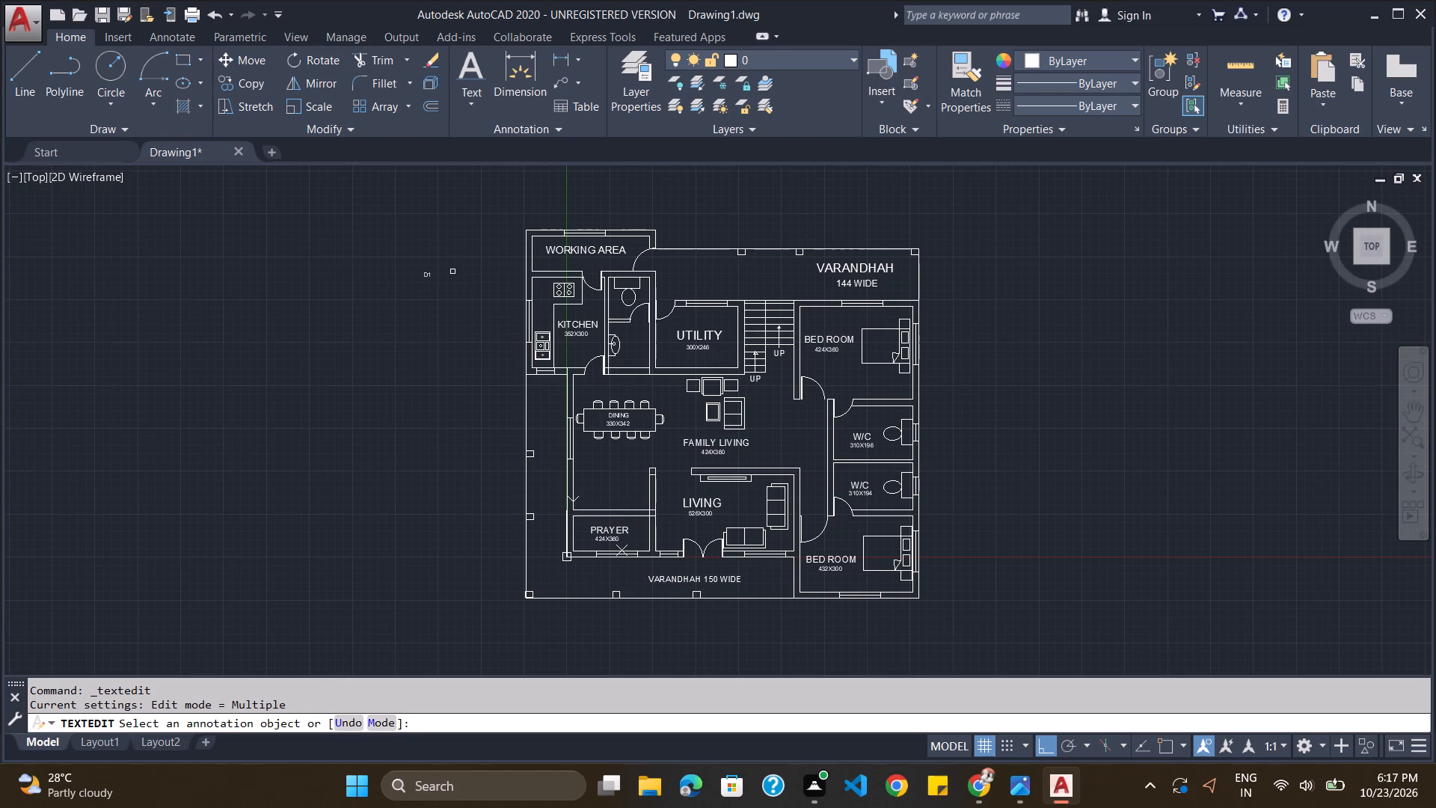
key("Escape")
Turn Ortho off and move the D1 label beside the door between the working area and the 144 wide verandah.
left_click(428, 275)
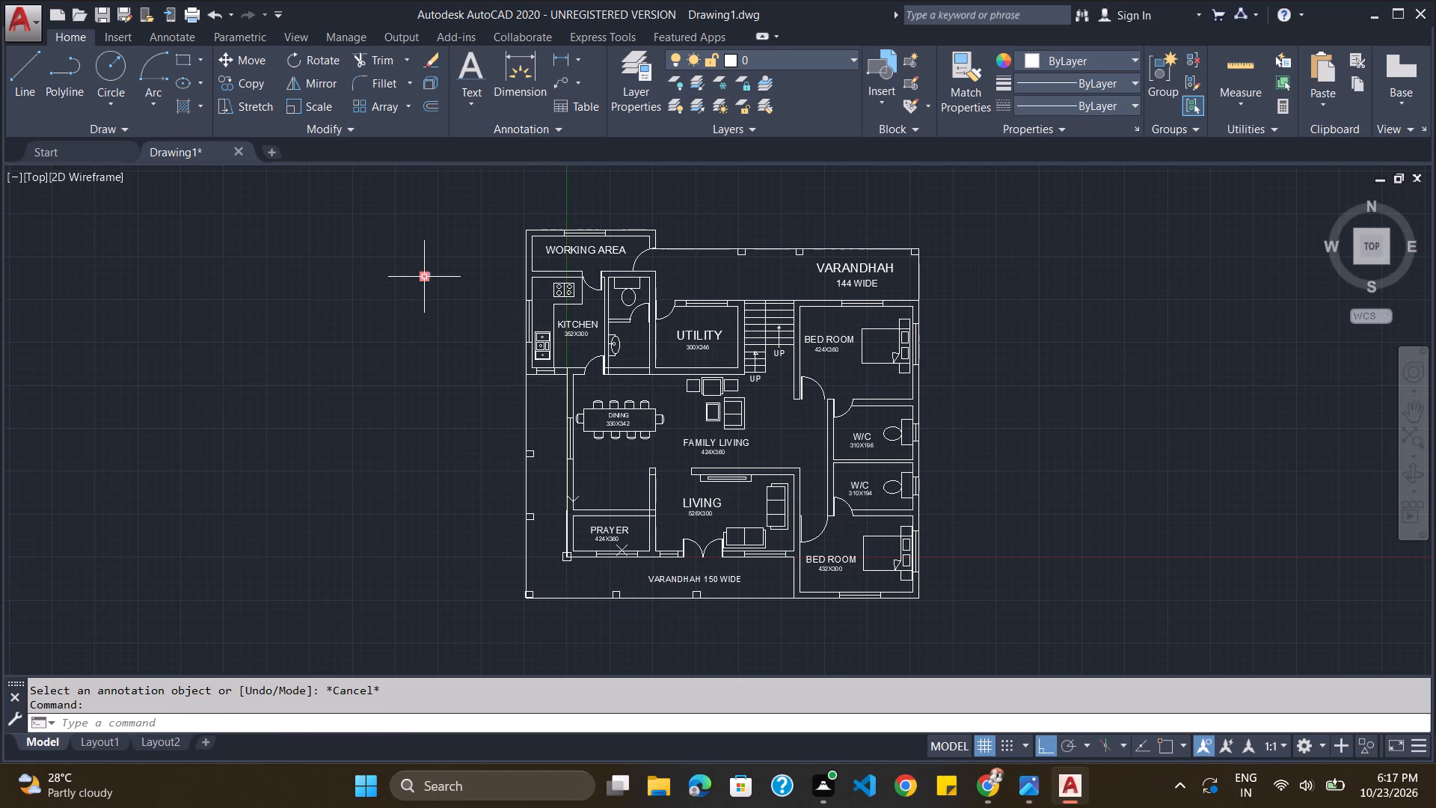
left_click_drag(428, 275, 476, 283)
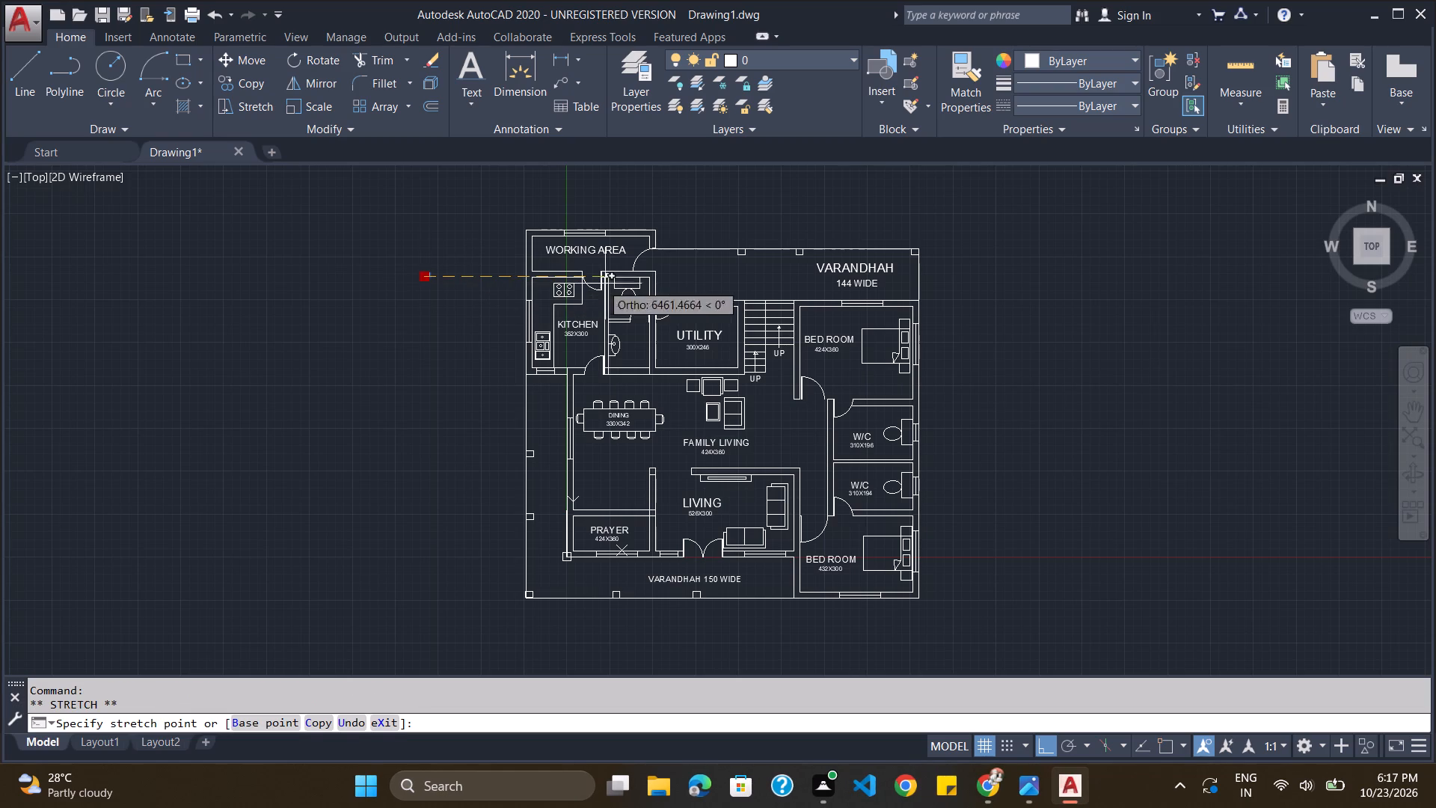
left_click(1046, 739)
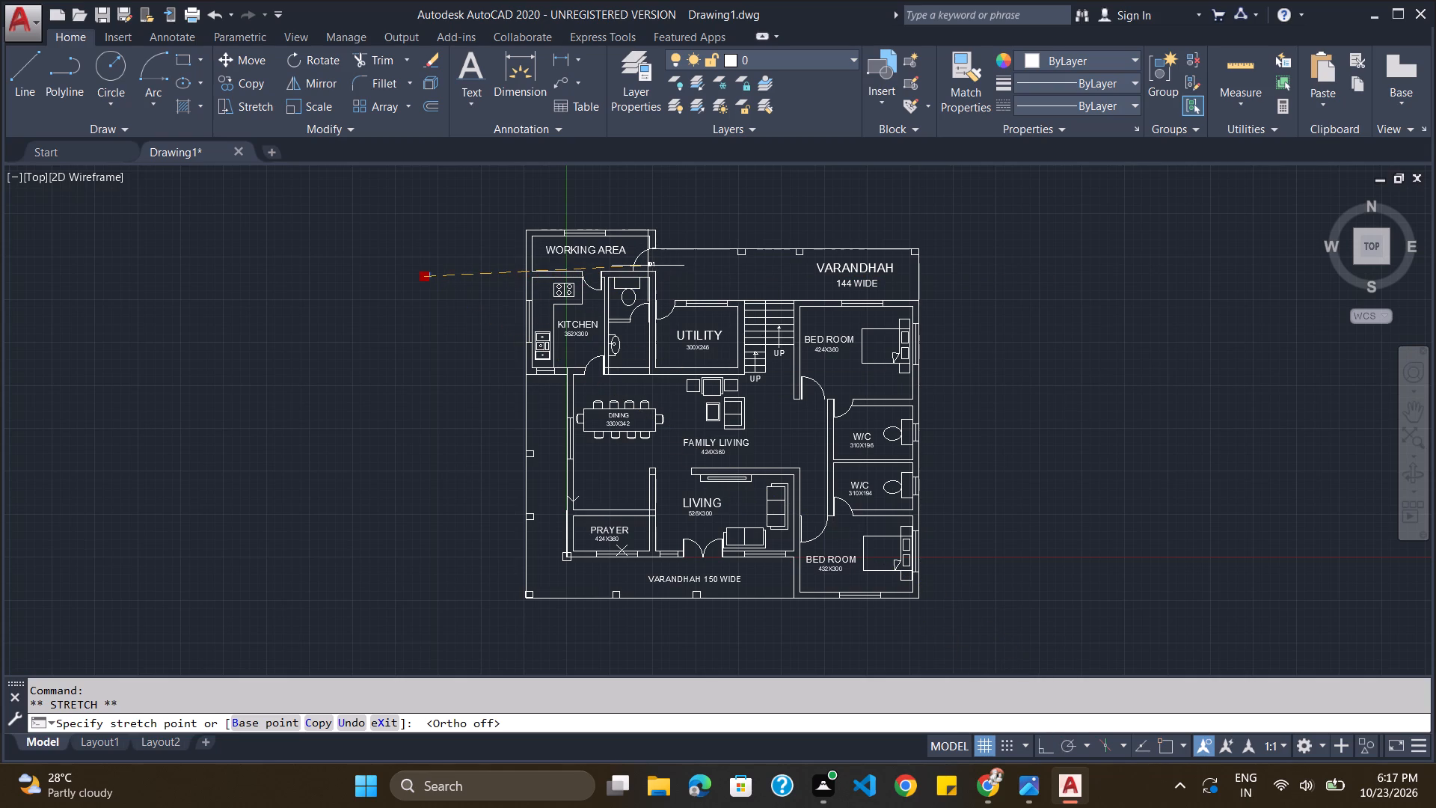
left_click(647, 265)
key("Escape")
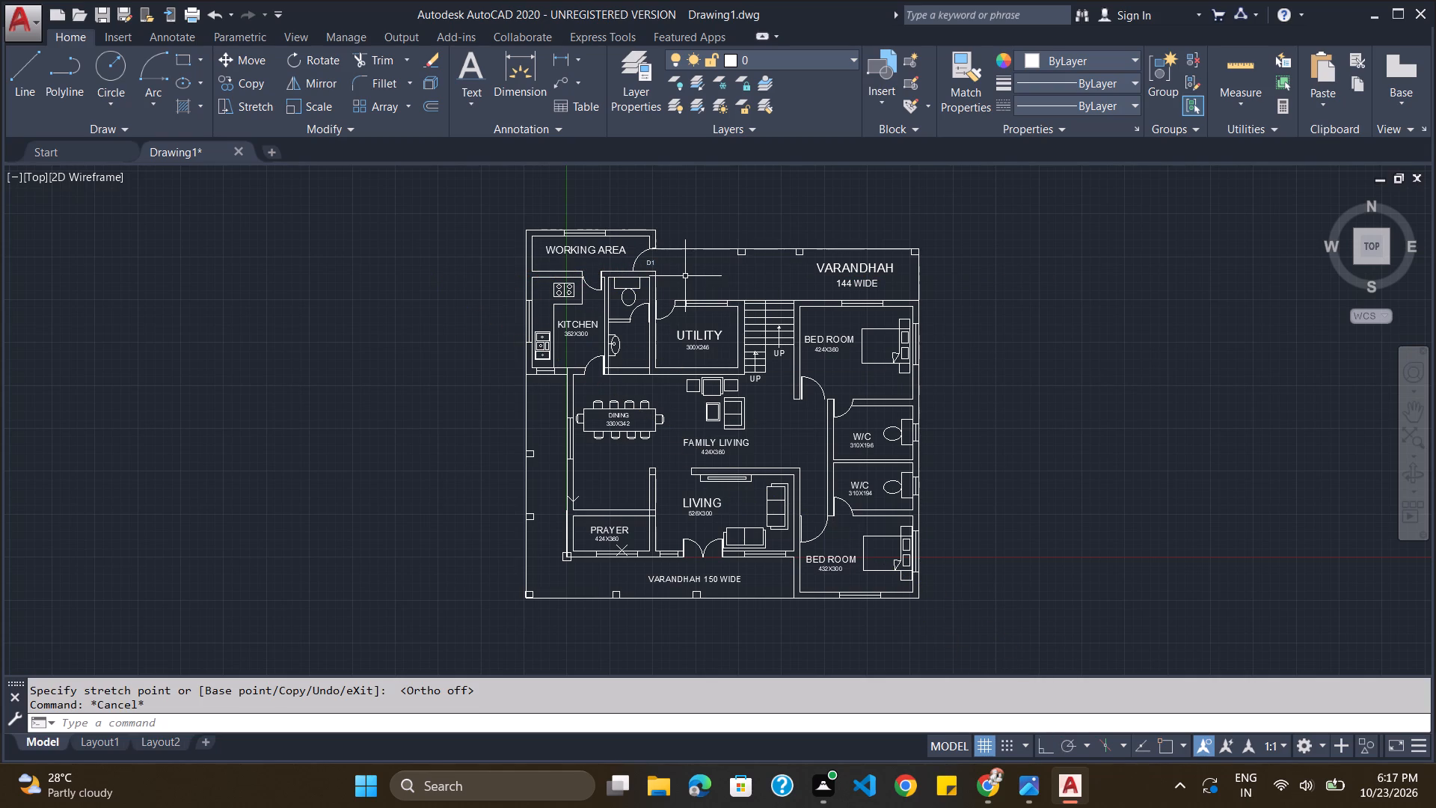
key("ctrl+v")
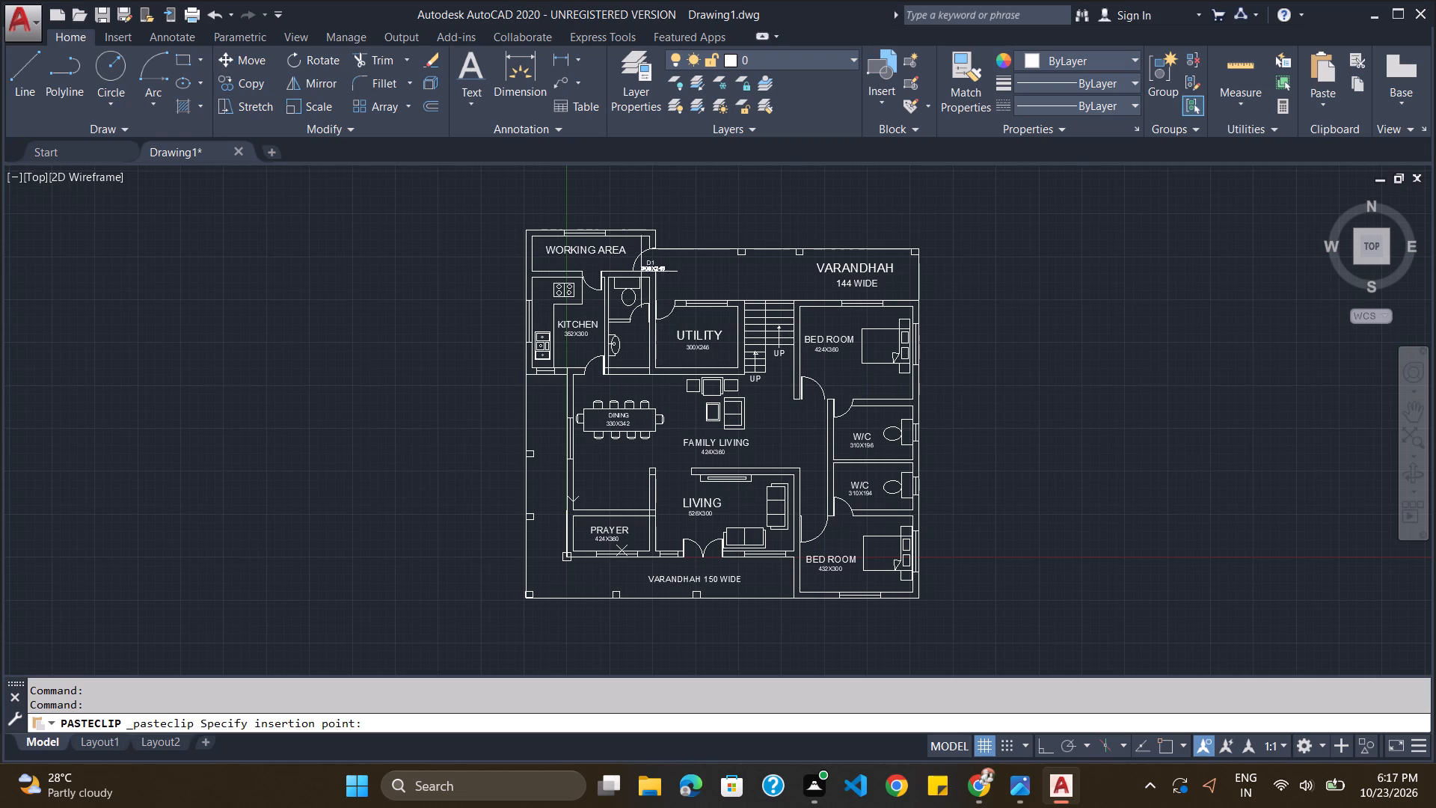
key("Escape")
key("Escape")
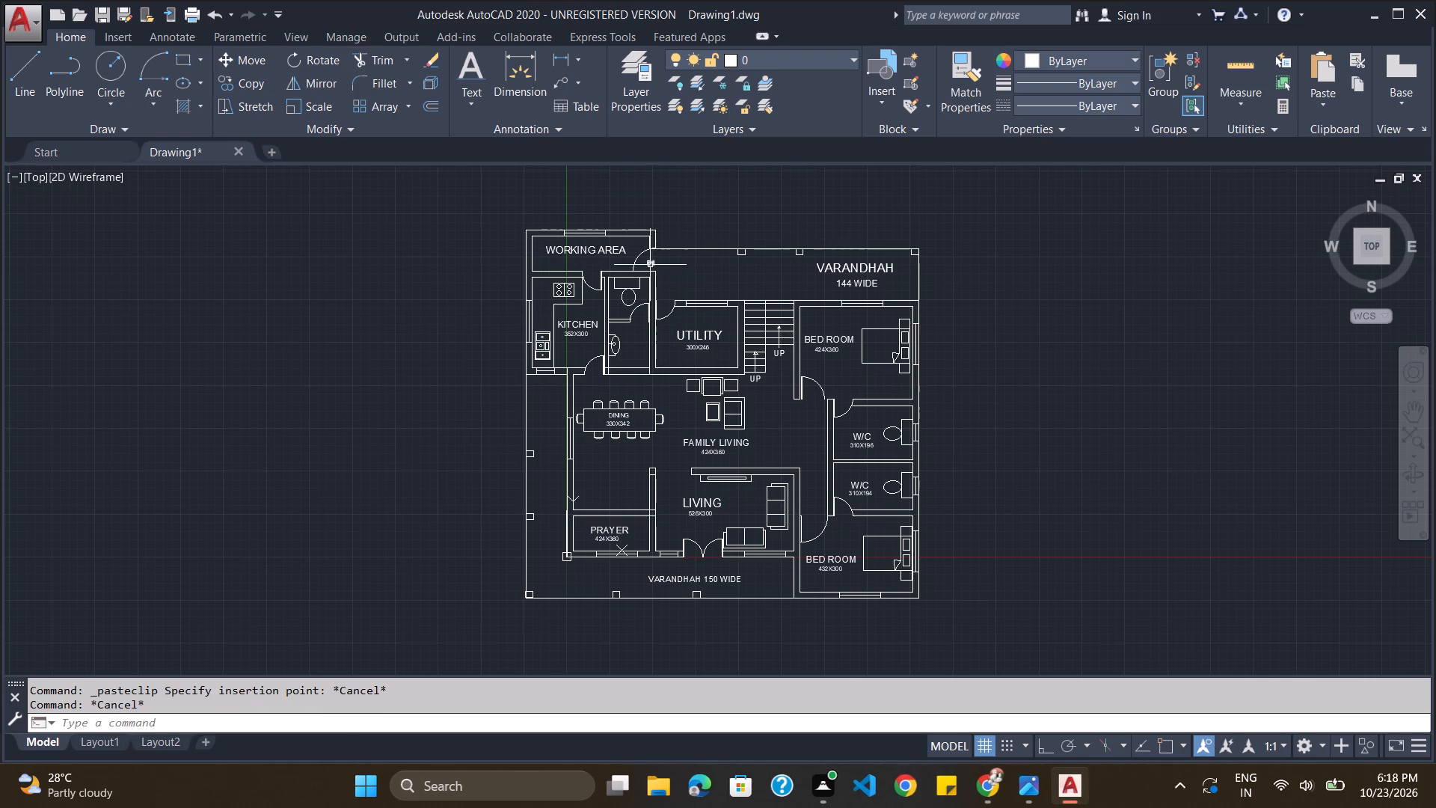
Copy the D1 label to the utility door, the kitchen door towards dining, and the door between kitchen and working area.
left_click(650, 265)
key("c")
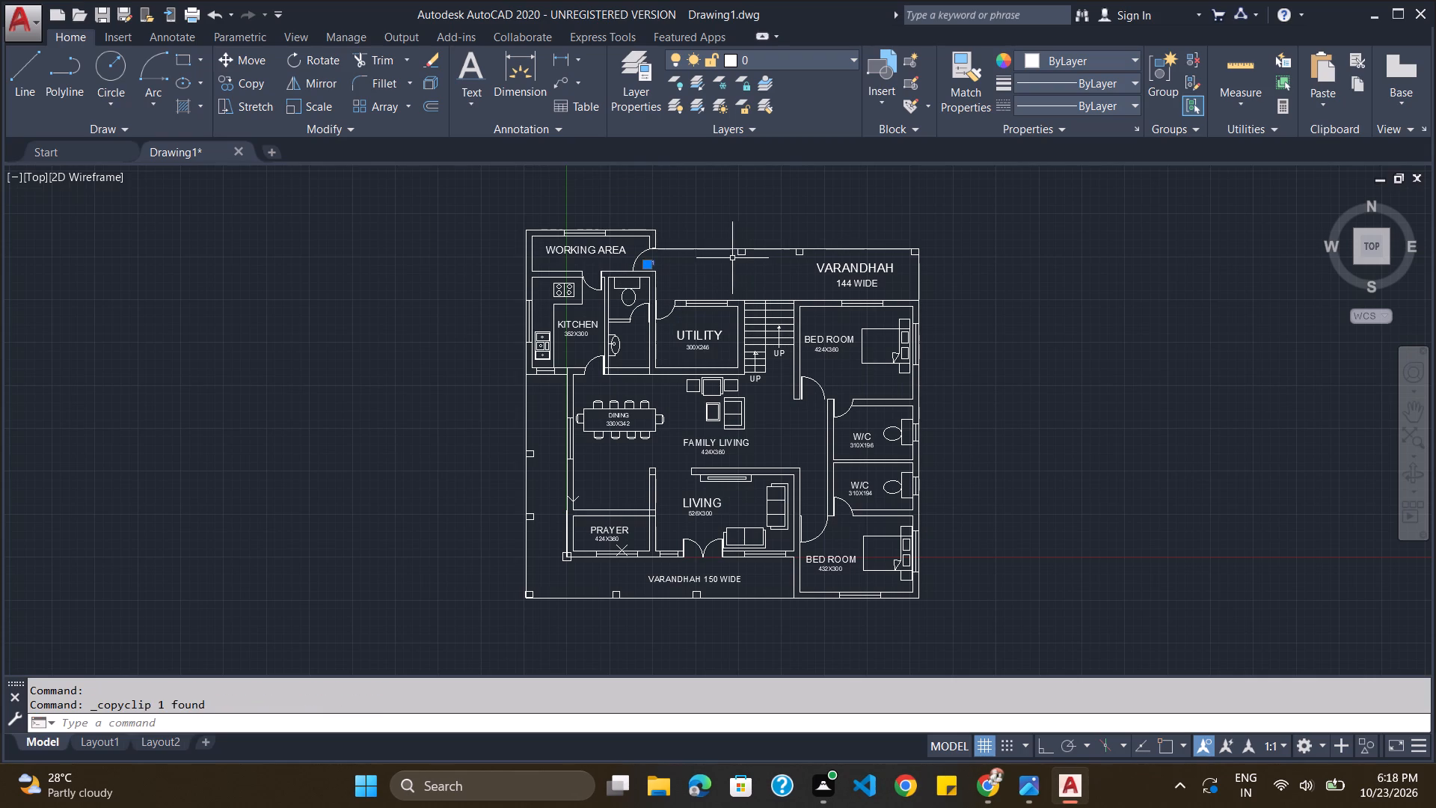
key("ctrl+v")
left_click(660, 301)
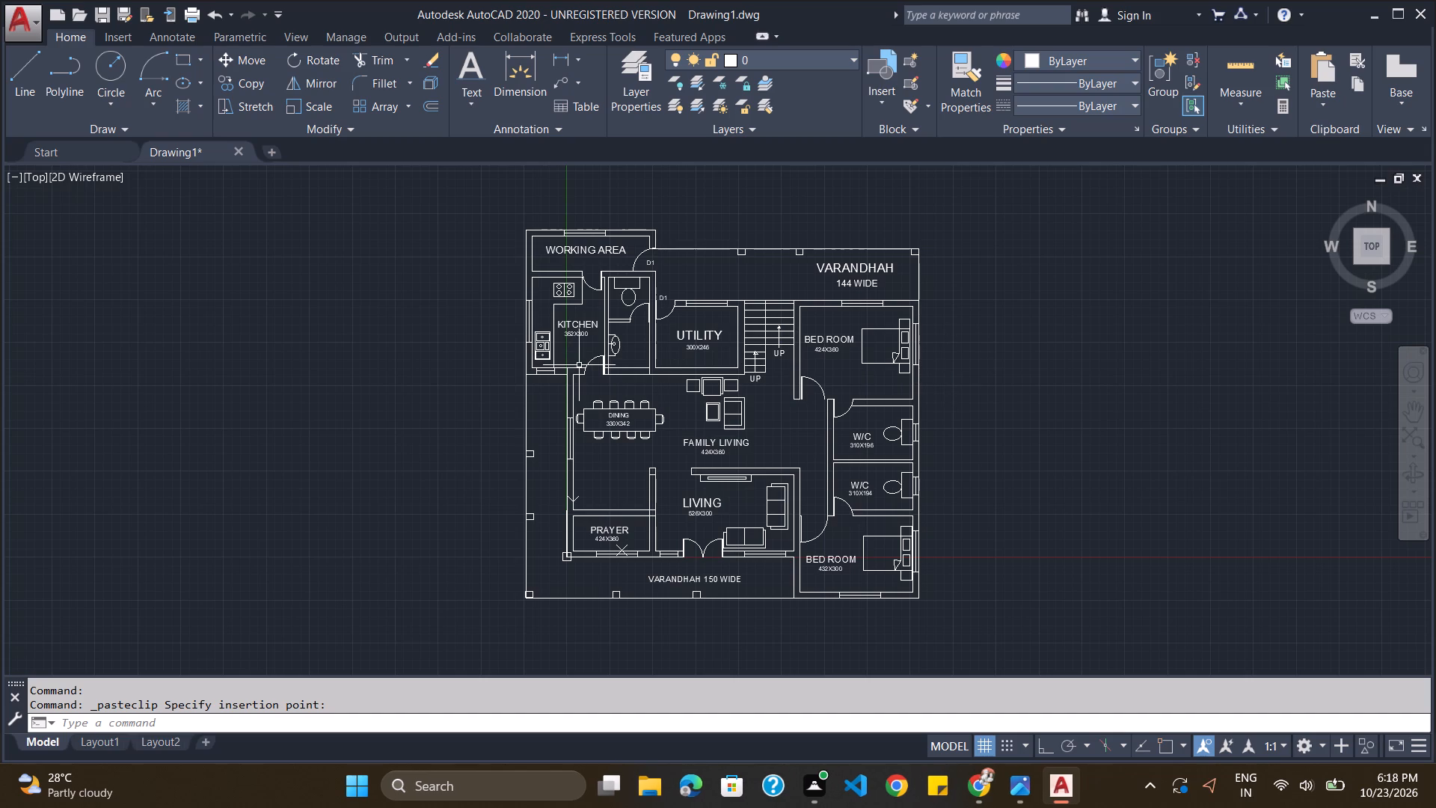
key("ctrl+v")
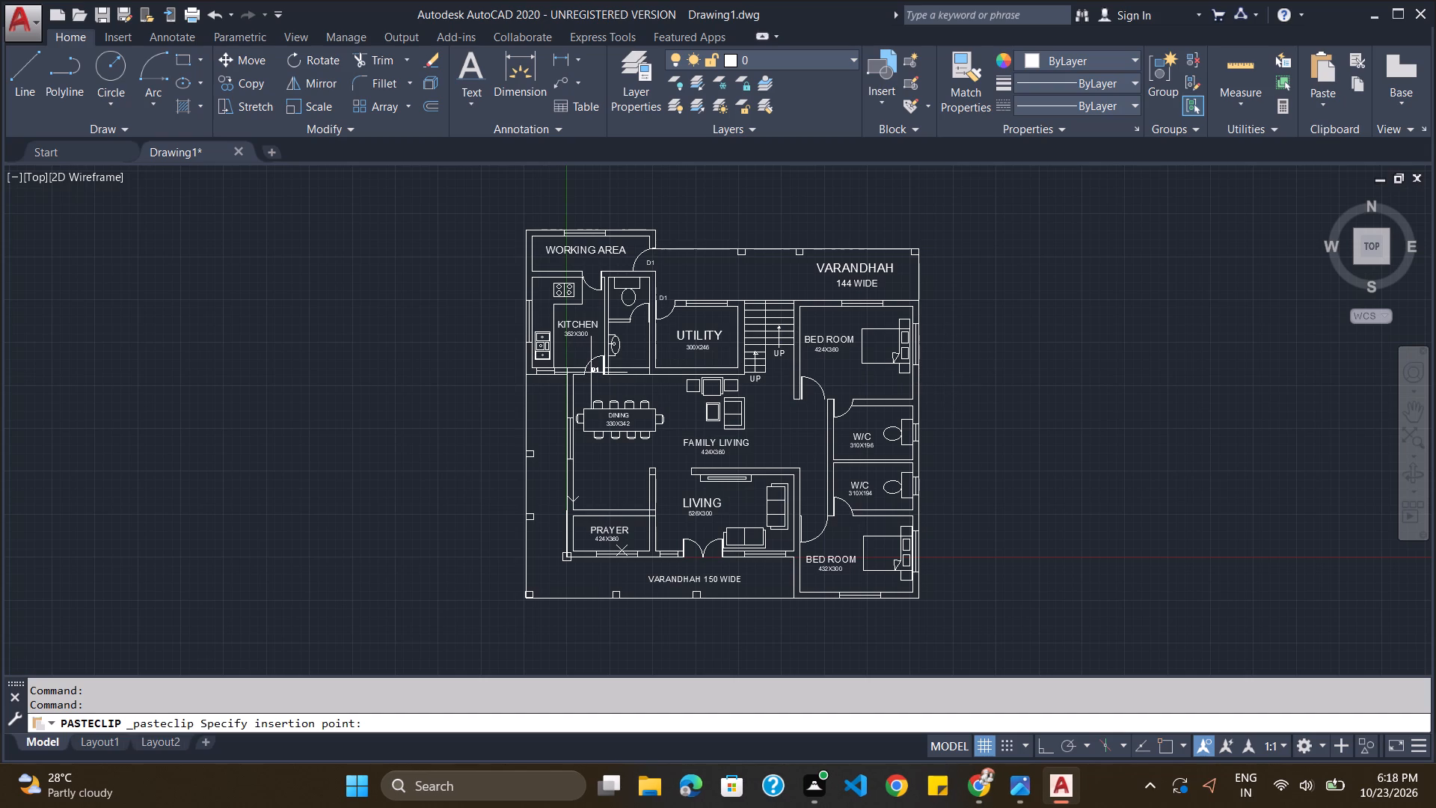
left_click(591, 373)
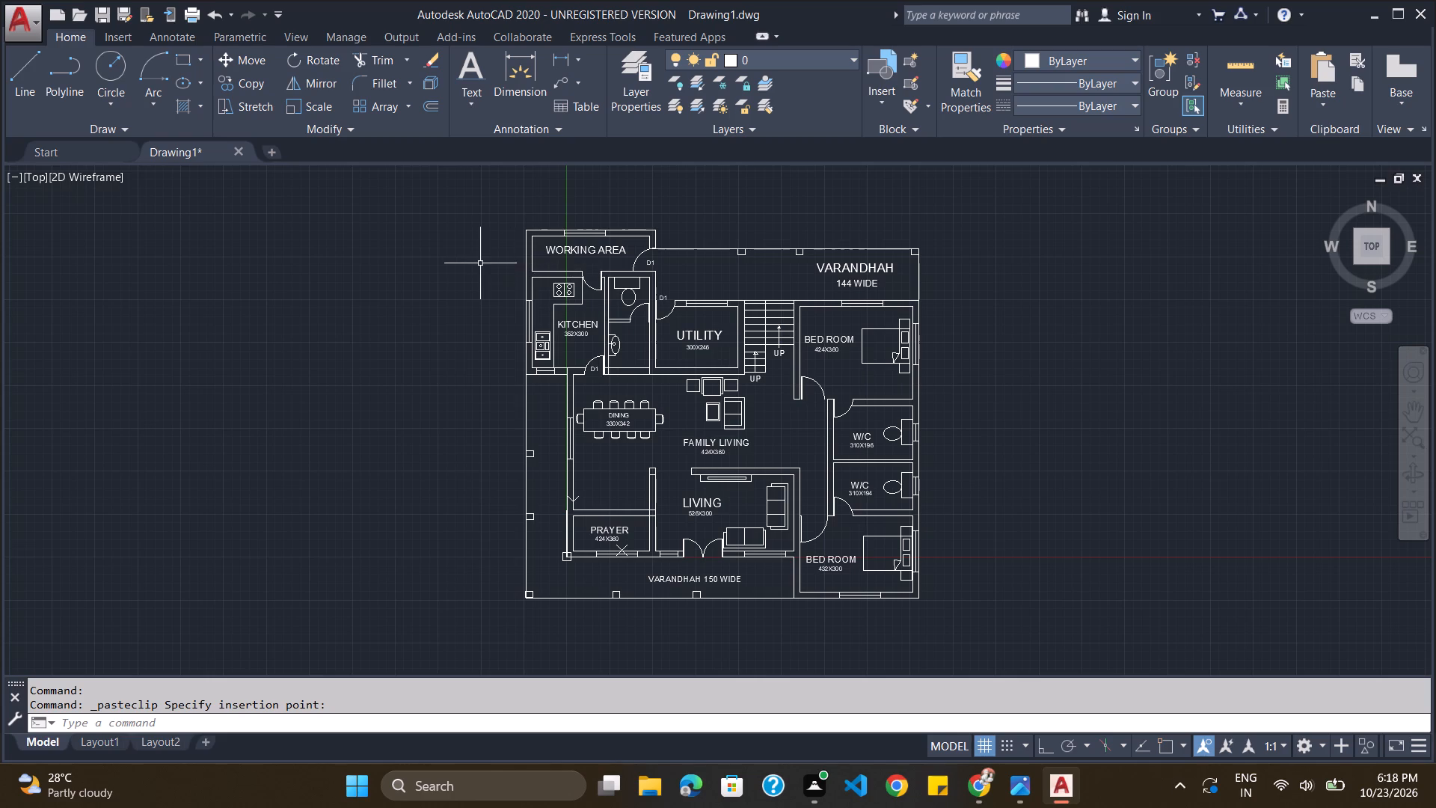
key("ctrl+v")
left_click(589, 275)
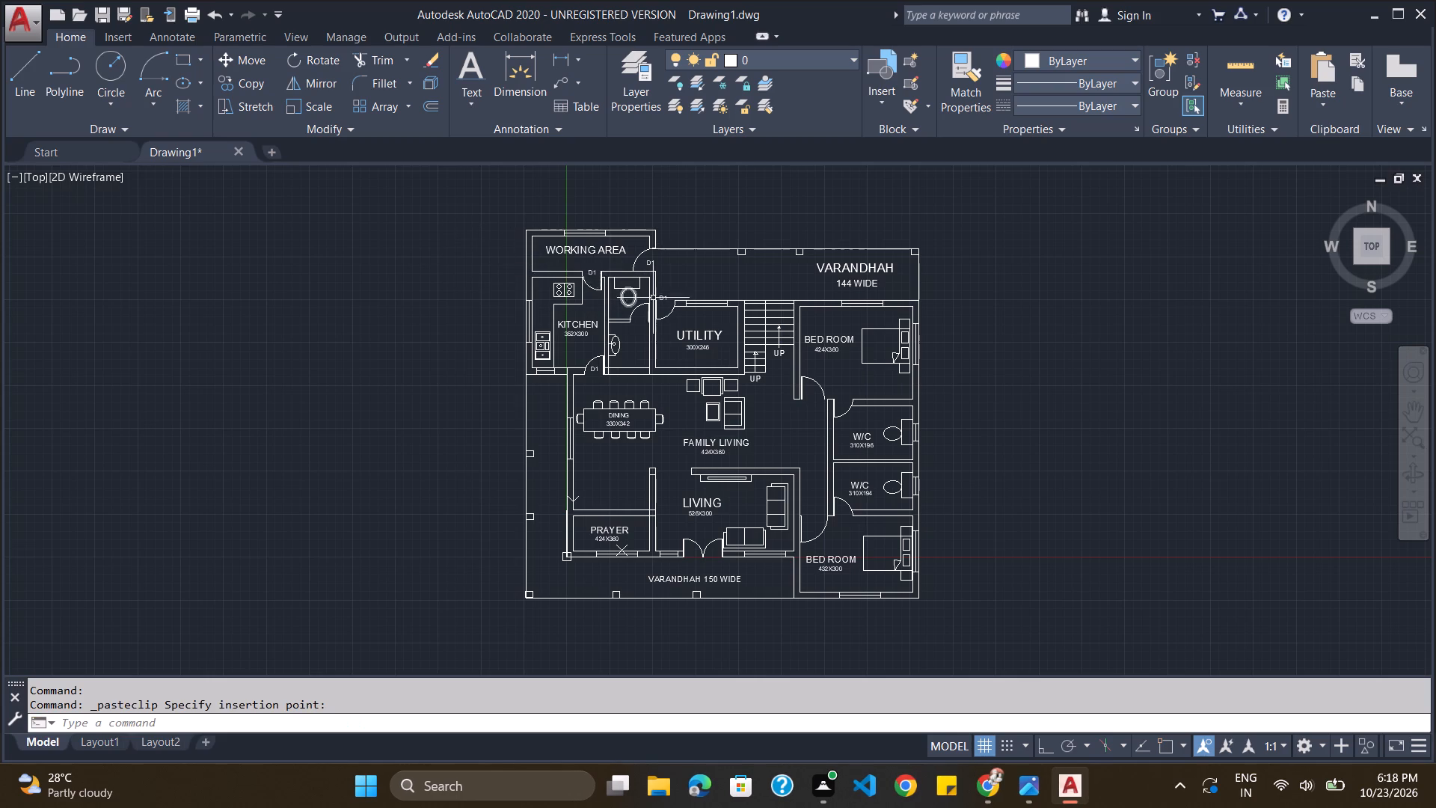
Place copies of the D1 label at the doors of the two bedrooms.
scroll(804, 374, "down", 2)
scroll(794, 450, "up", 4)
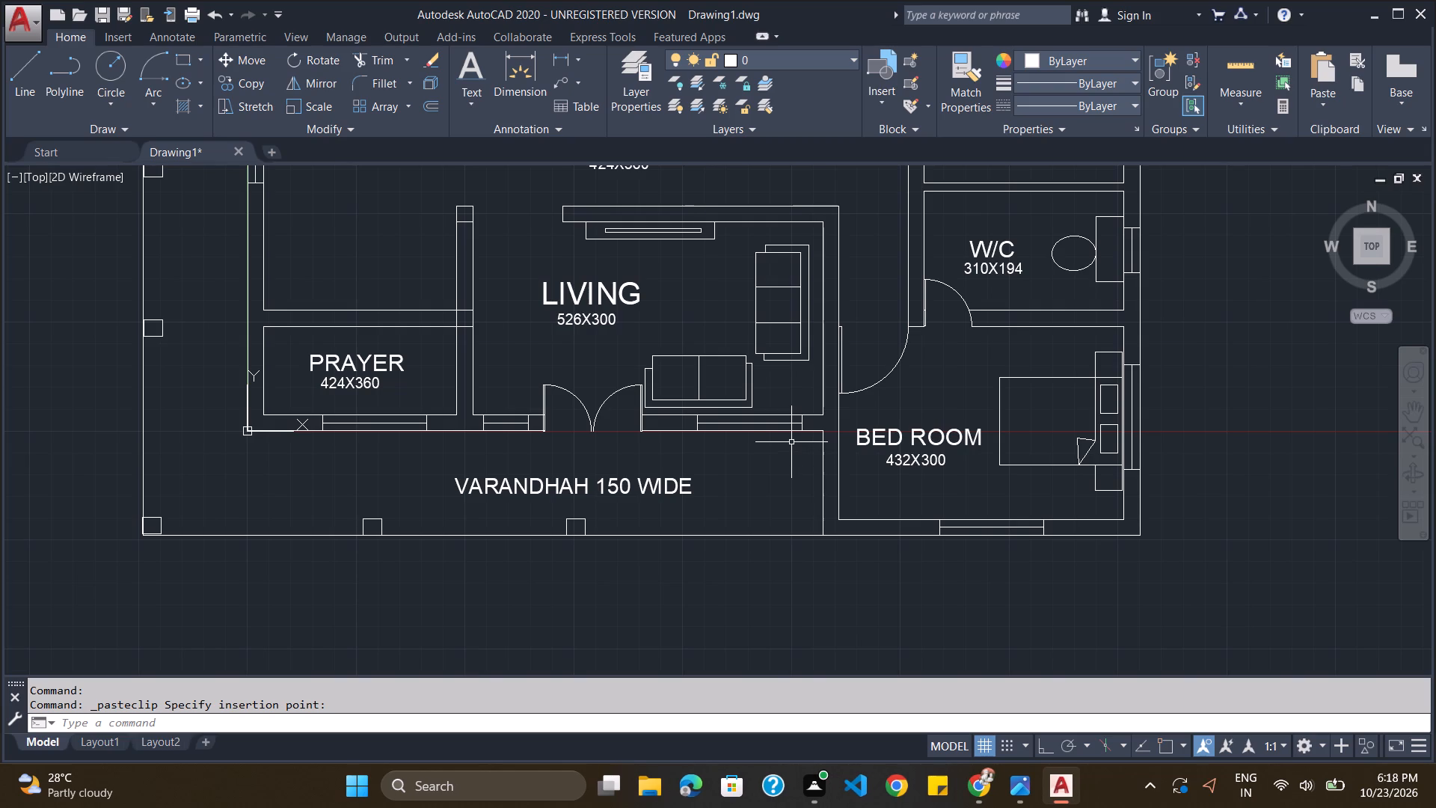
key("ctrl+v")
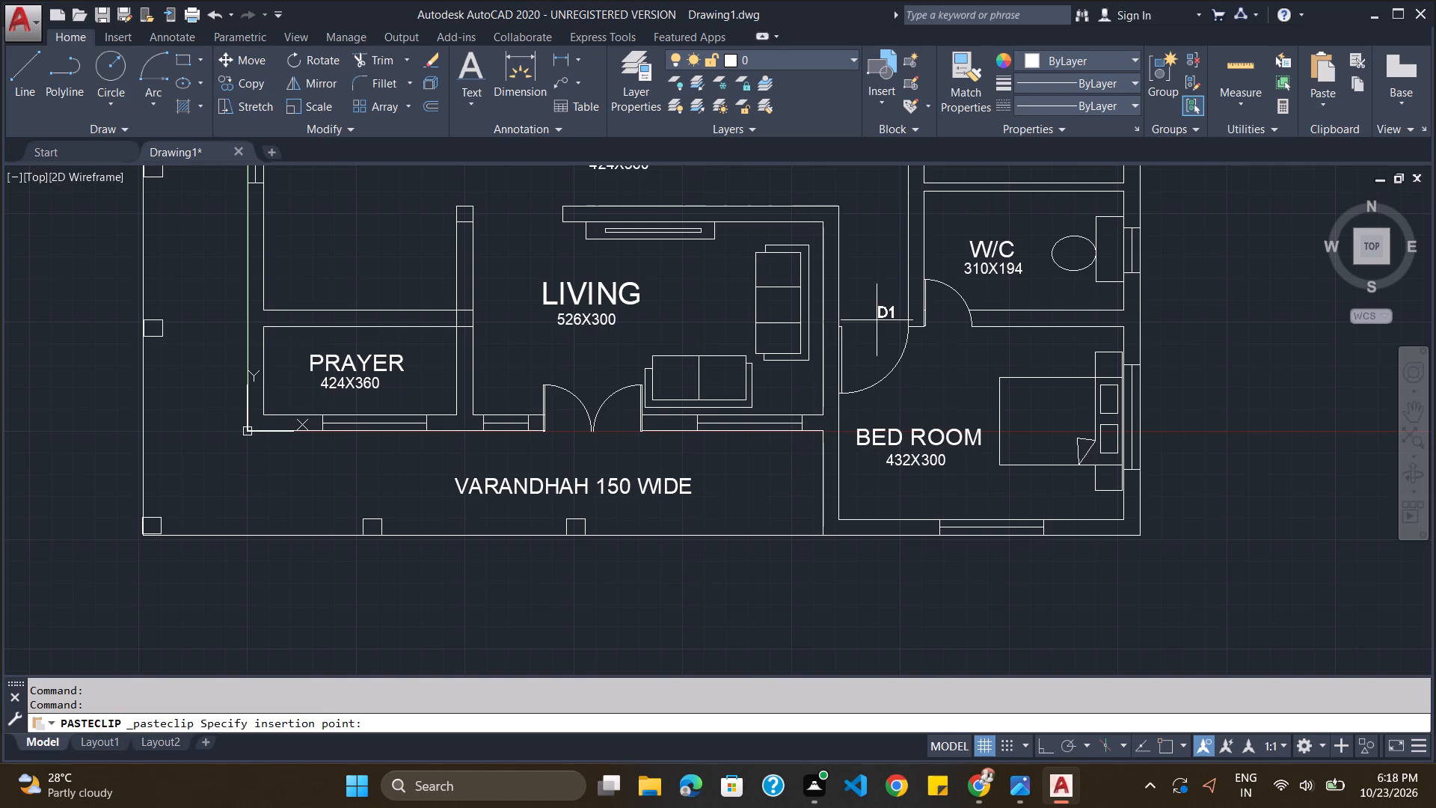
left_click(857, 346)
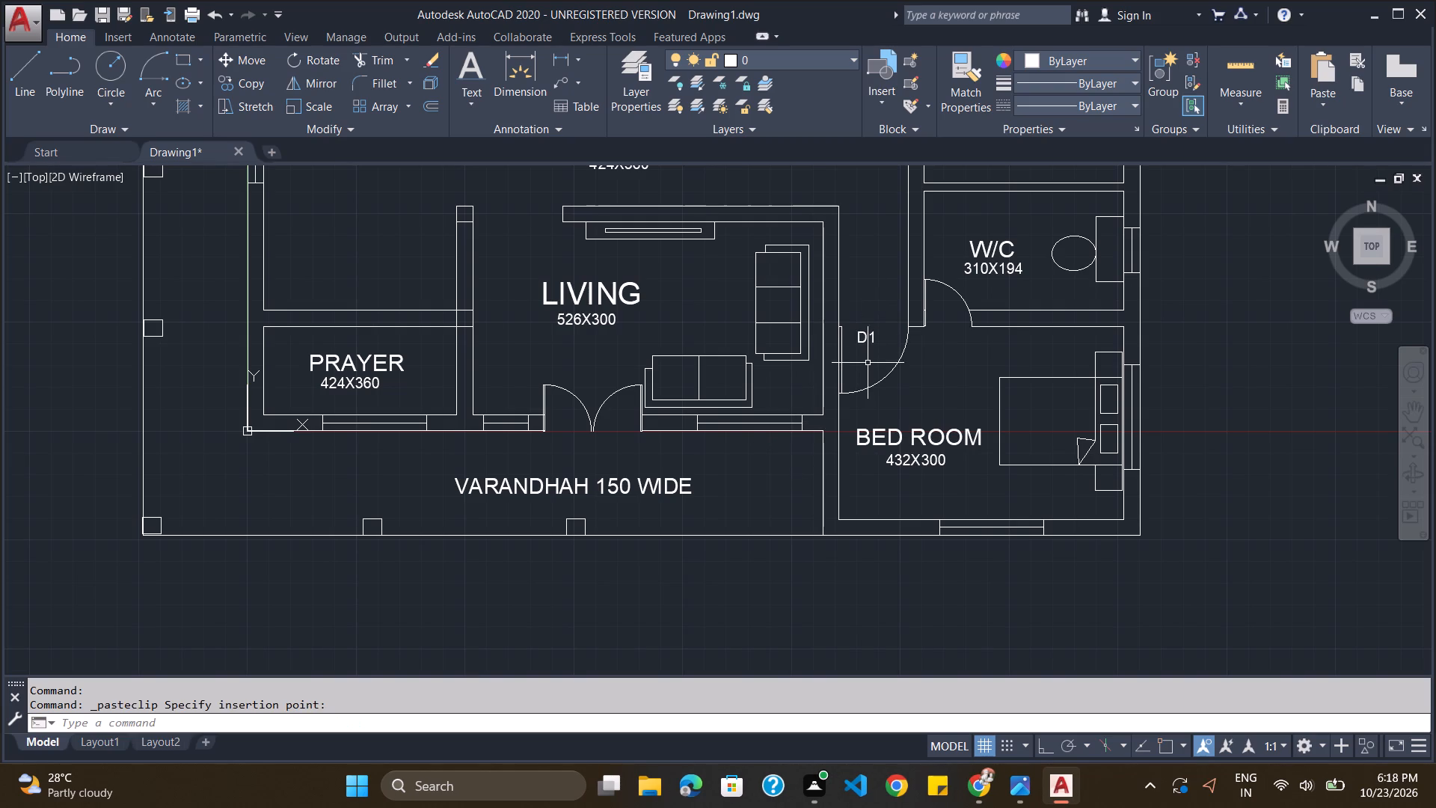
scroll(871, 365, "down", 2)
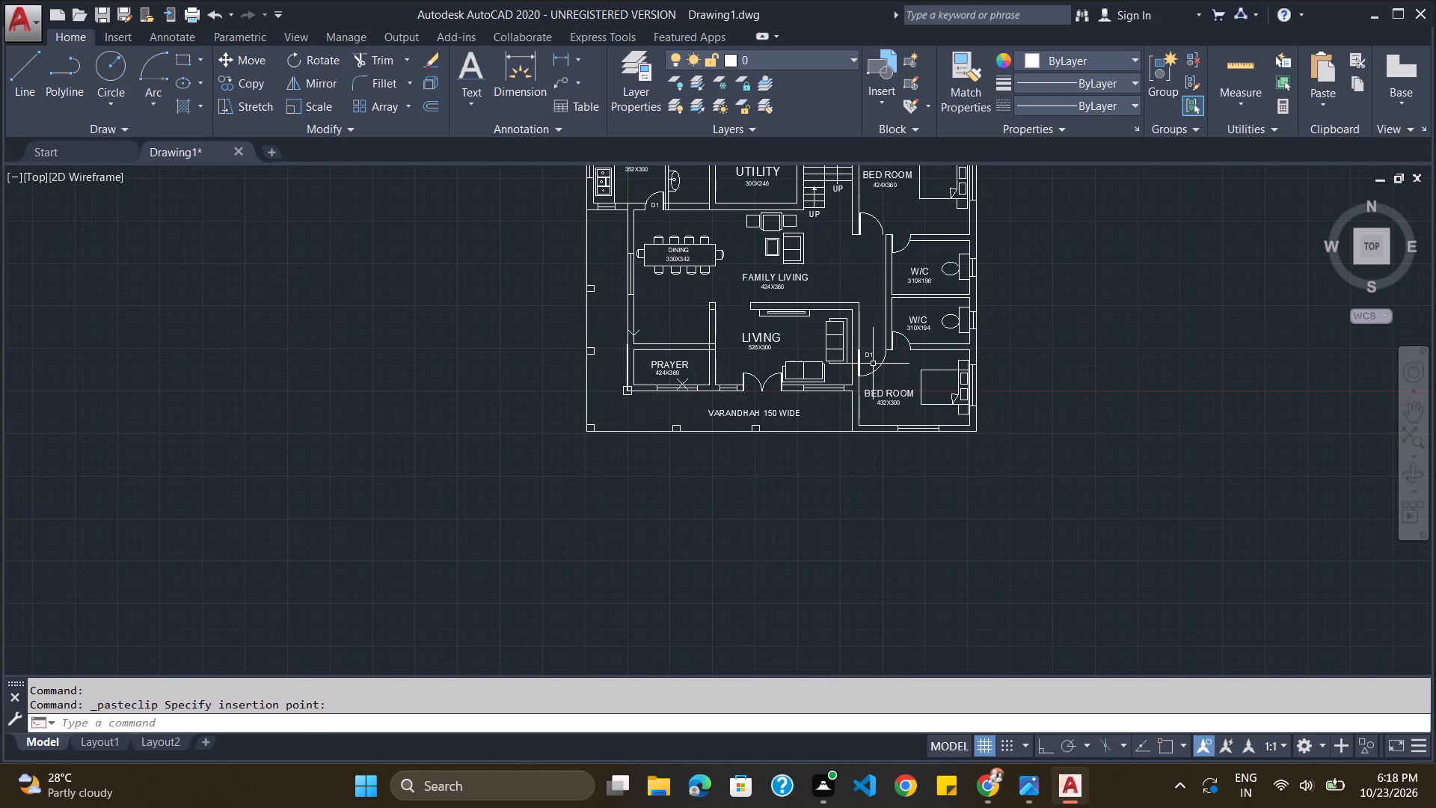
key("ctrl+v")
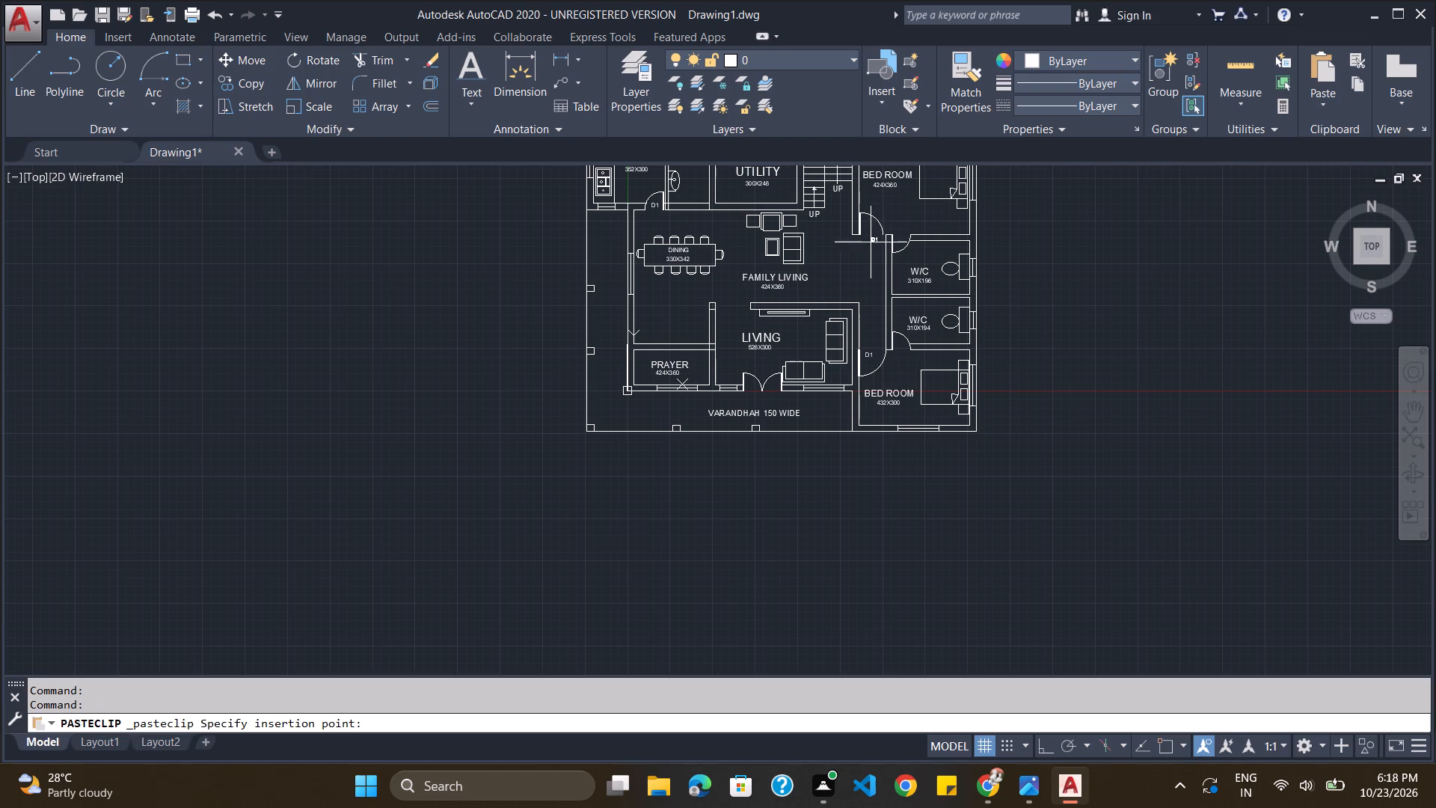
left_click(866, 233)
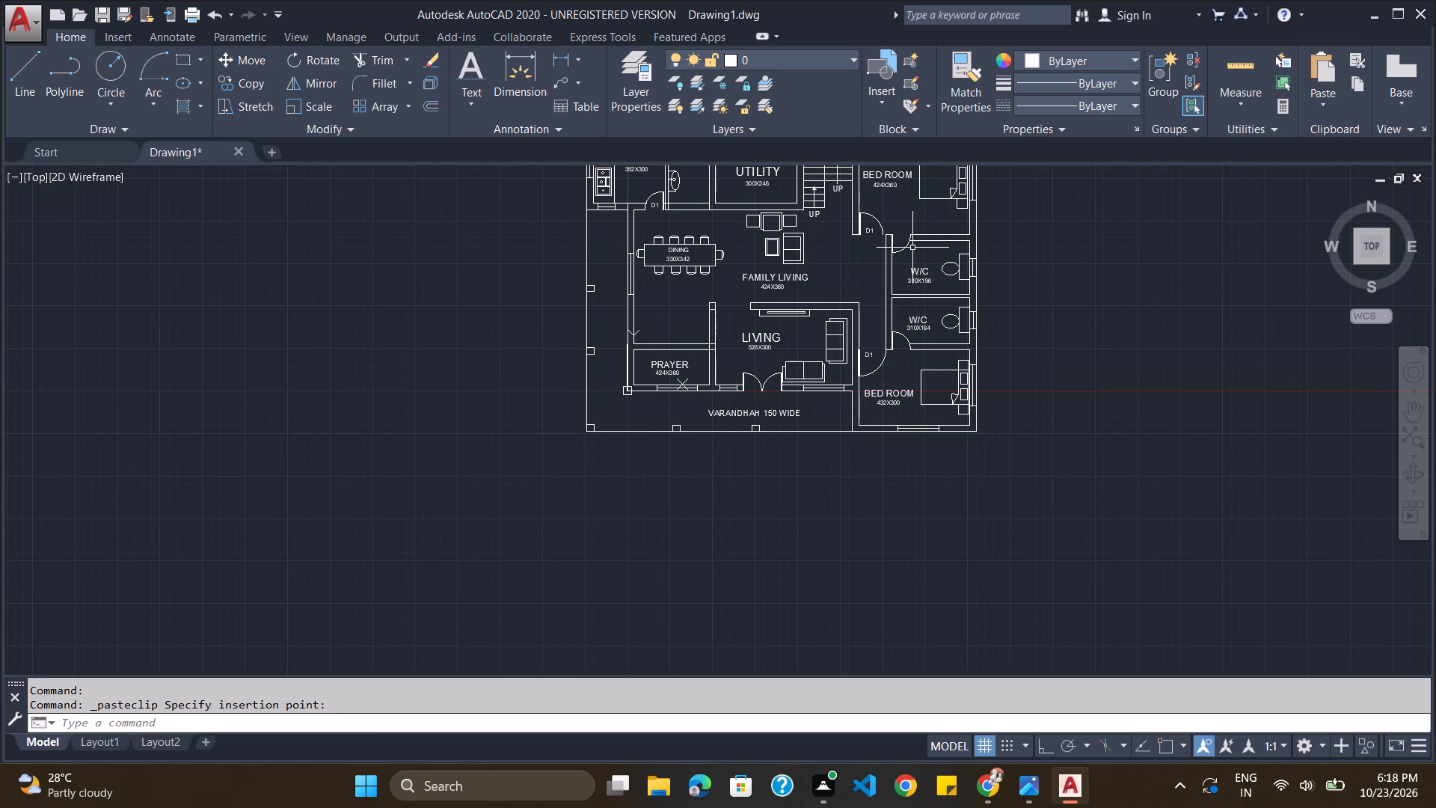
Place a copy of the door label at the 310X196 W/C's door and change its text to D2.
key("ctrl+v")
left_click(897, 233)
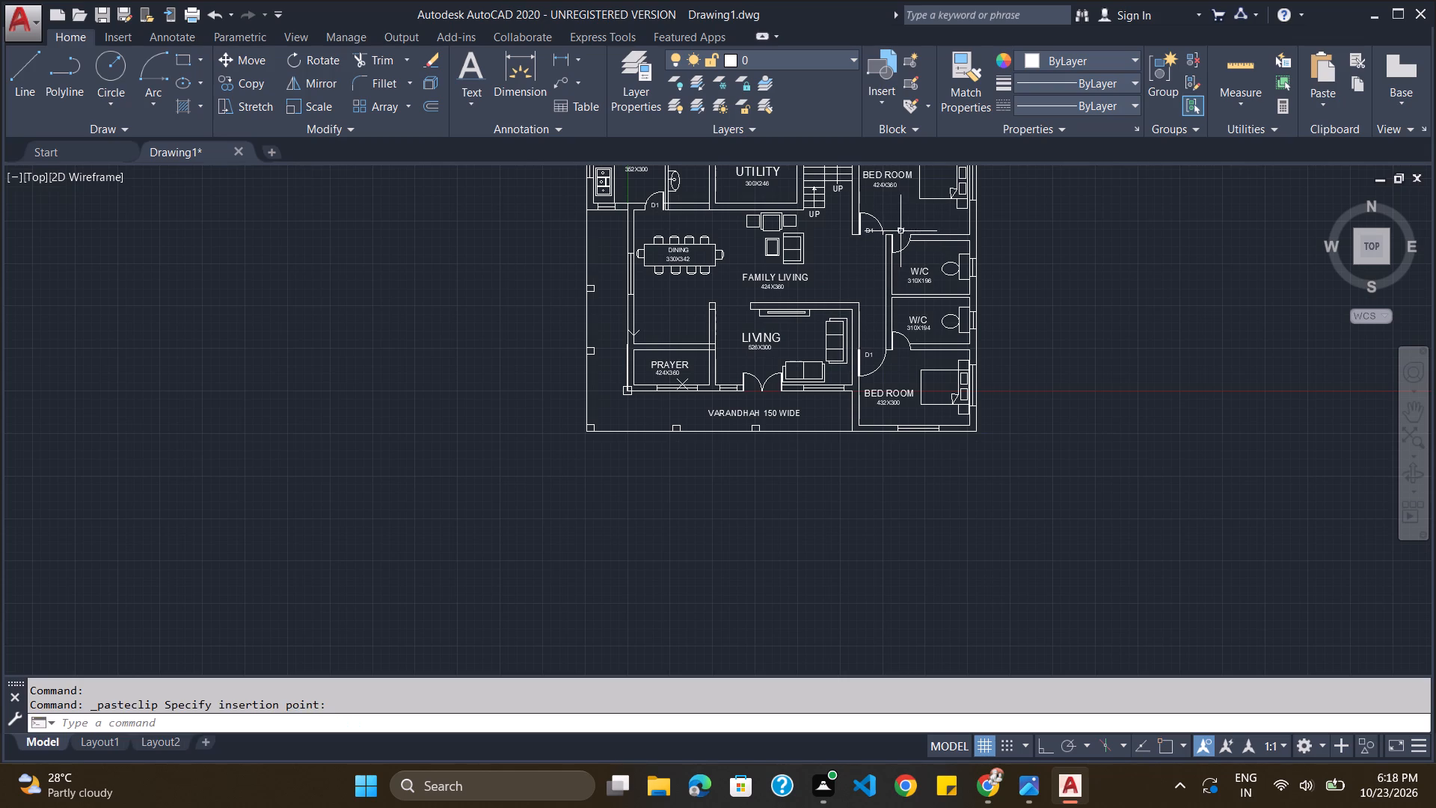
double_click(901, 230)
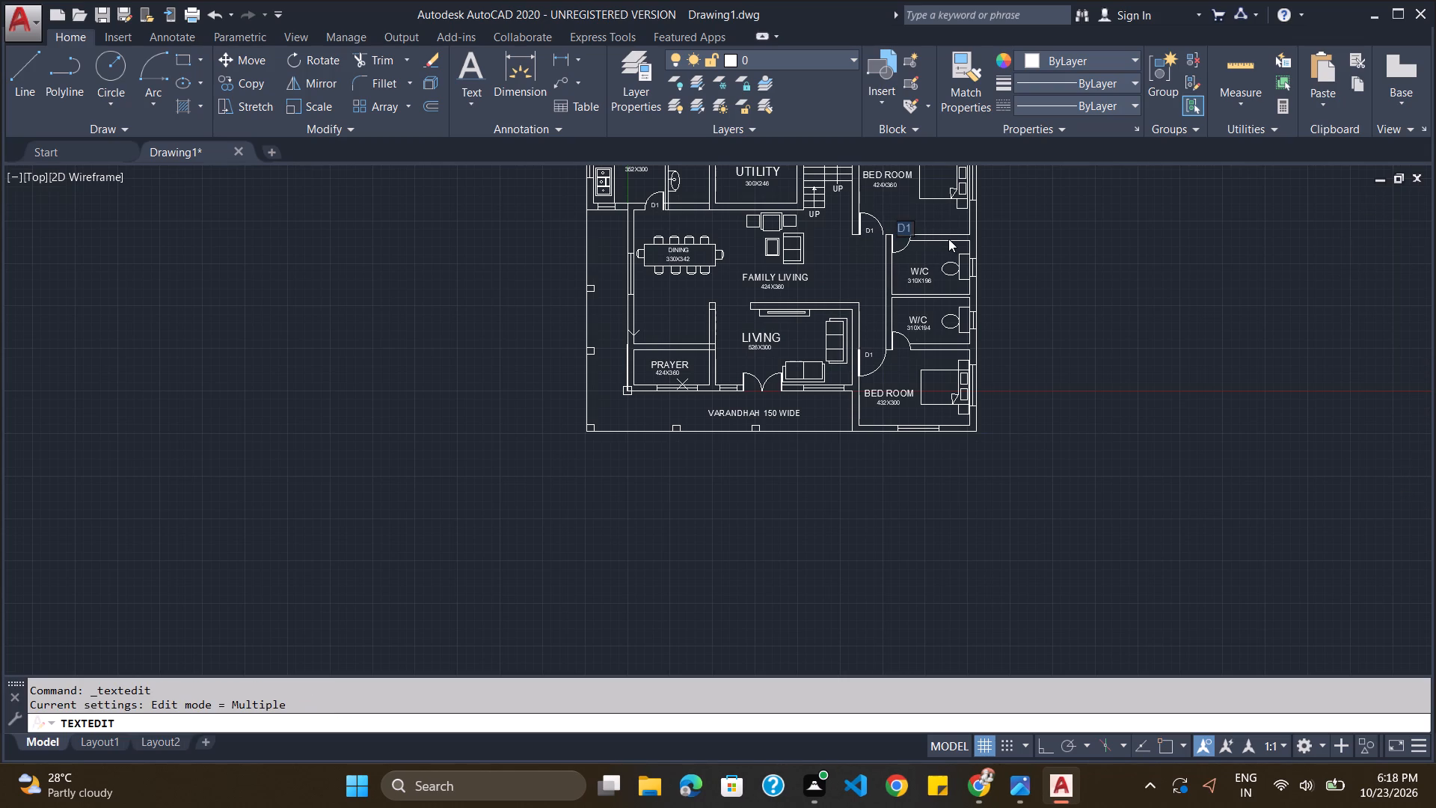
type("D2")
key("Return")
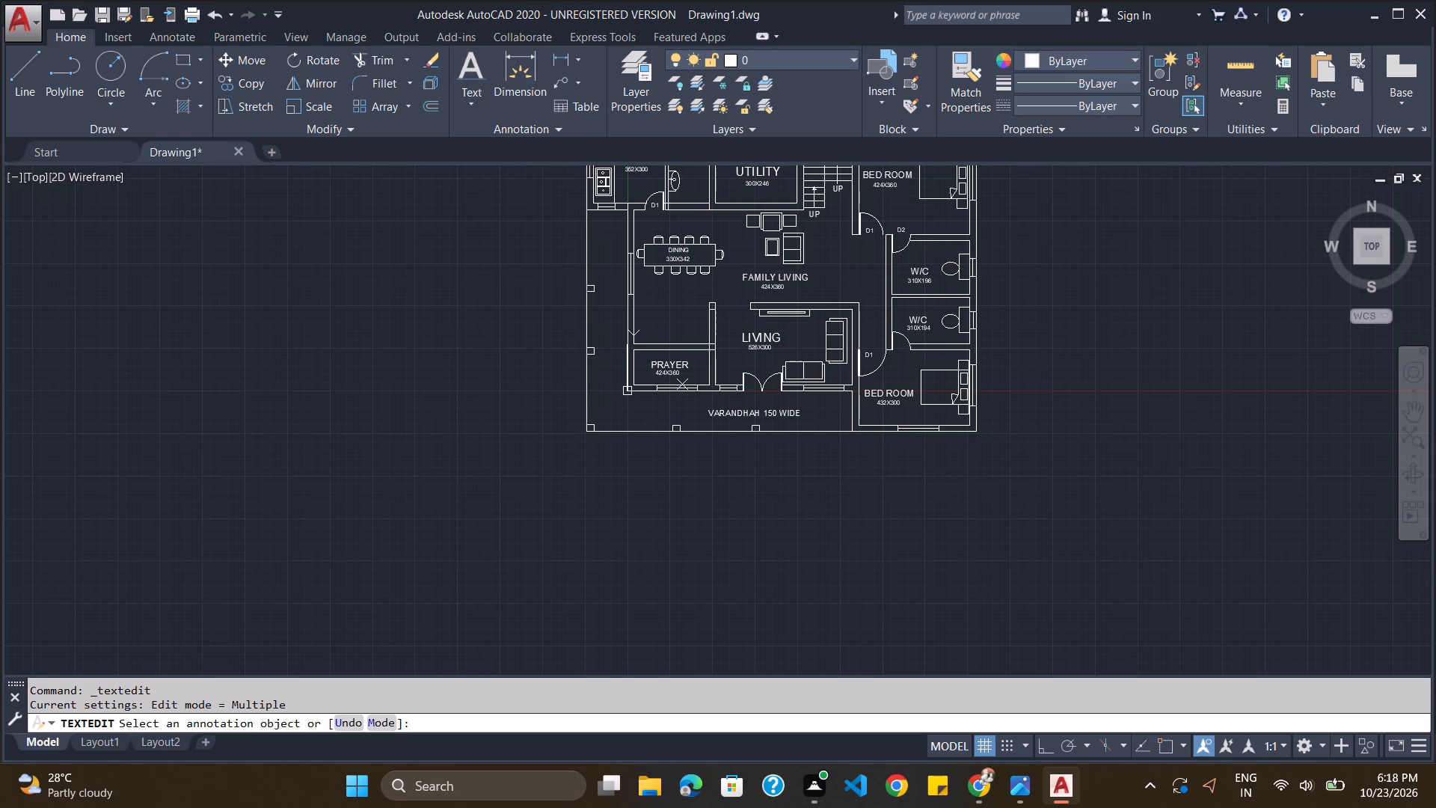
key("Escape")
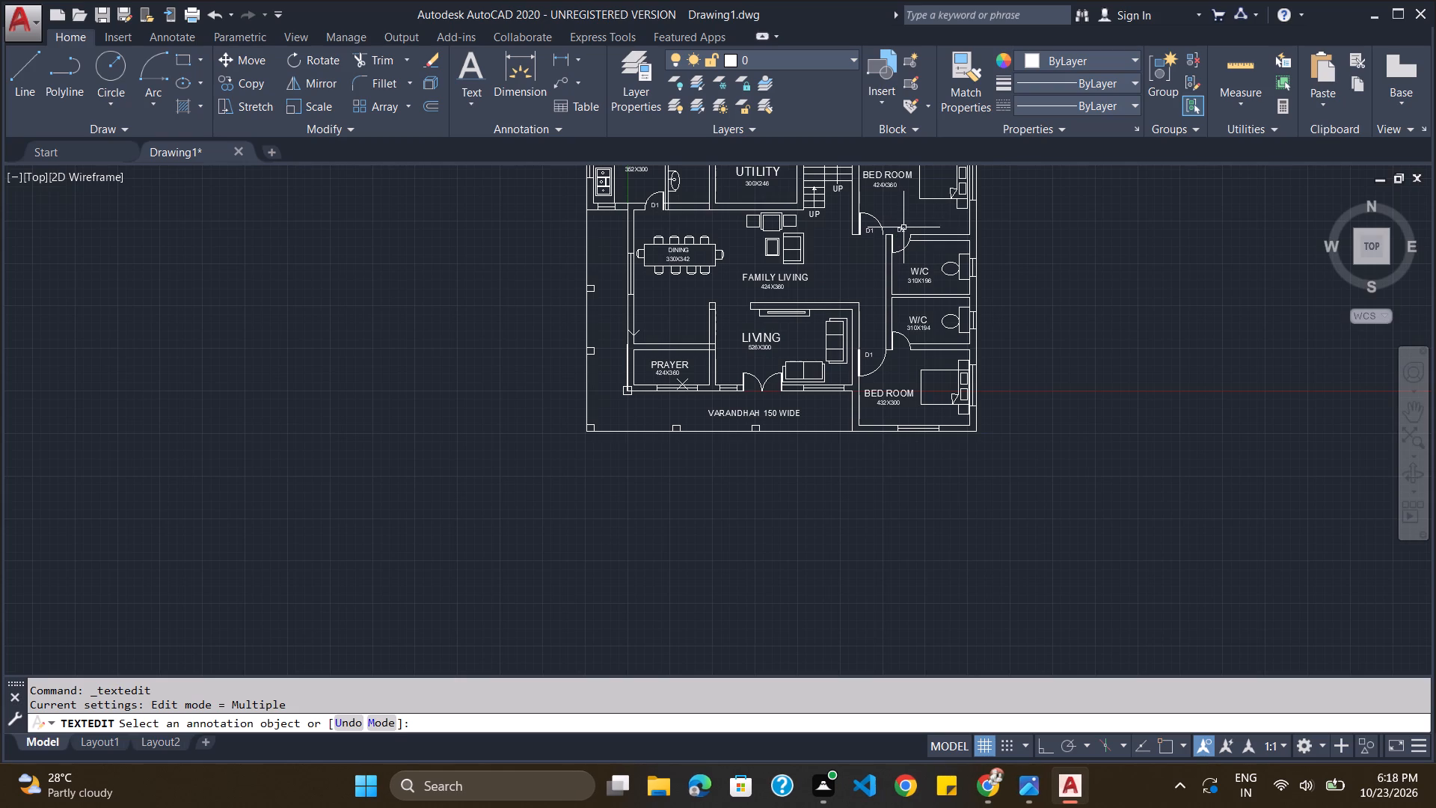
Copy the D2 label to the door of the 310X194 W/C.
left_click(900, 230)
key("ctrl+c")
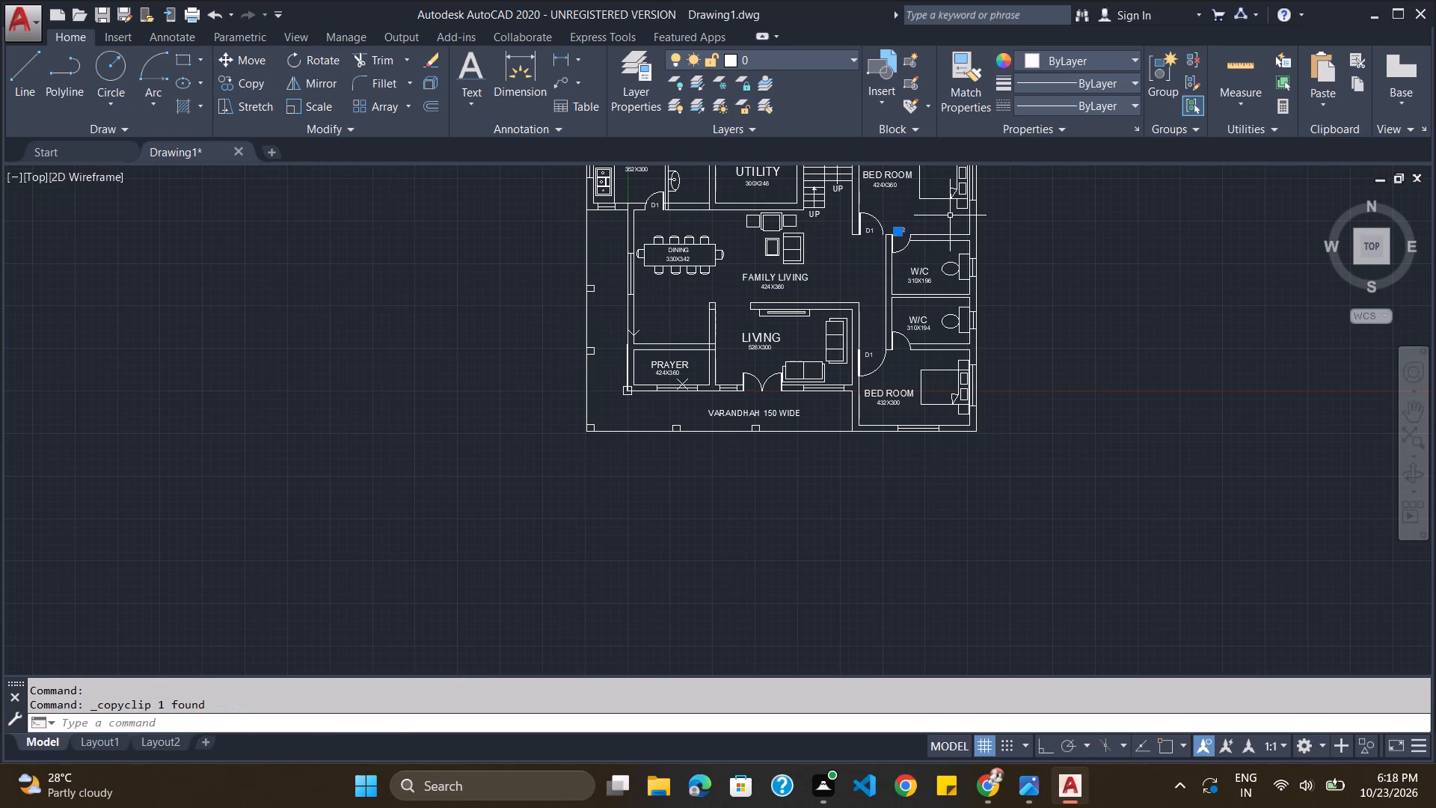
key("ctrl+v")
left_click(896, 348)
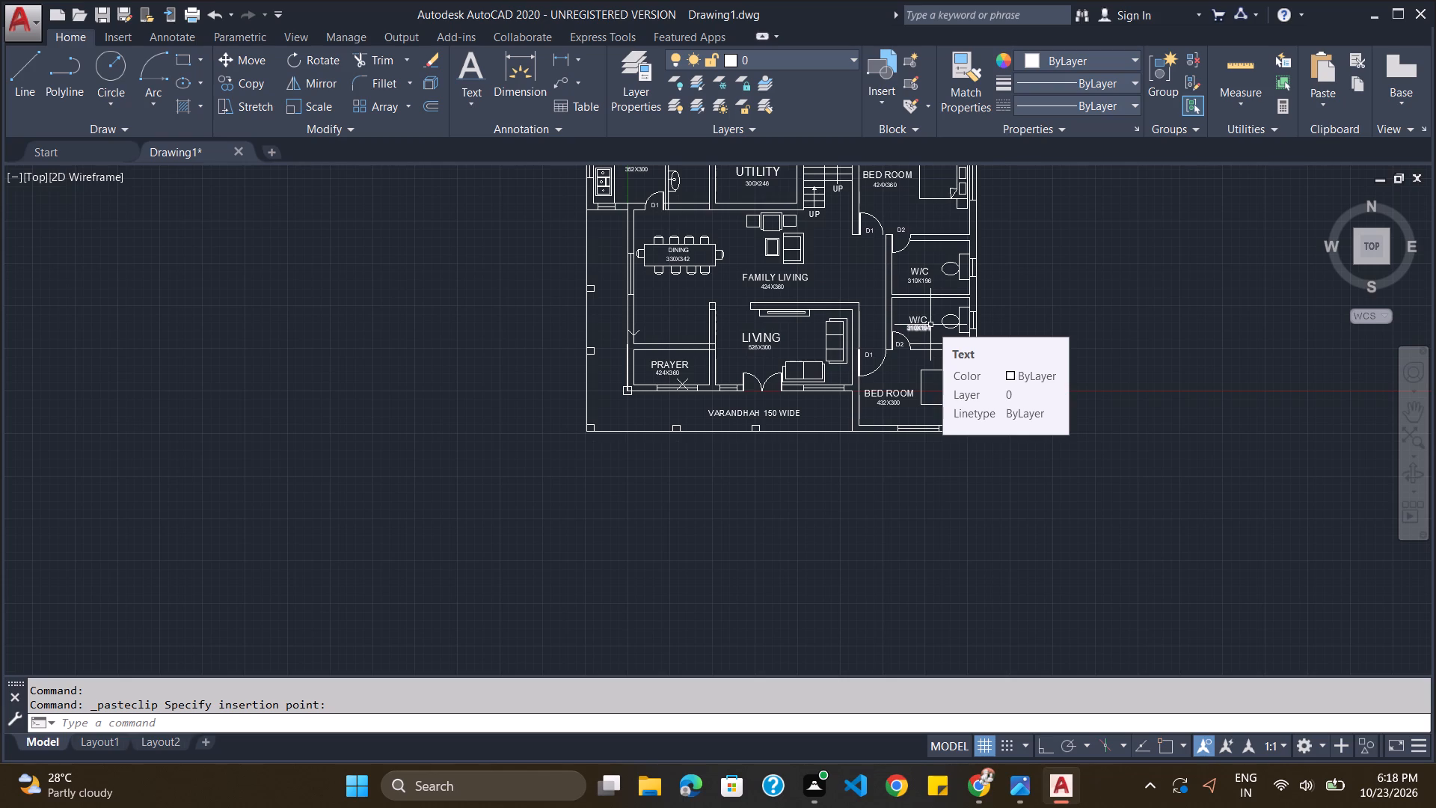
key("Escape")
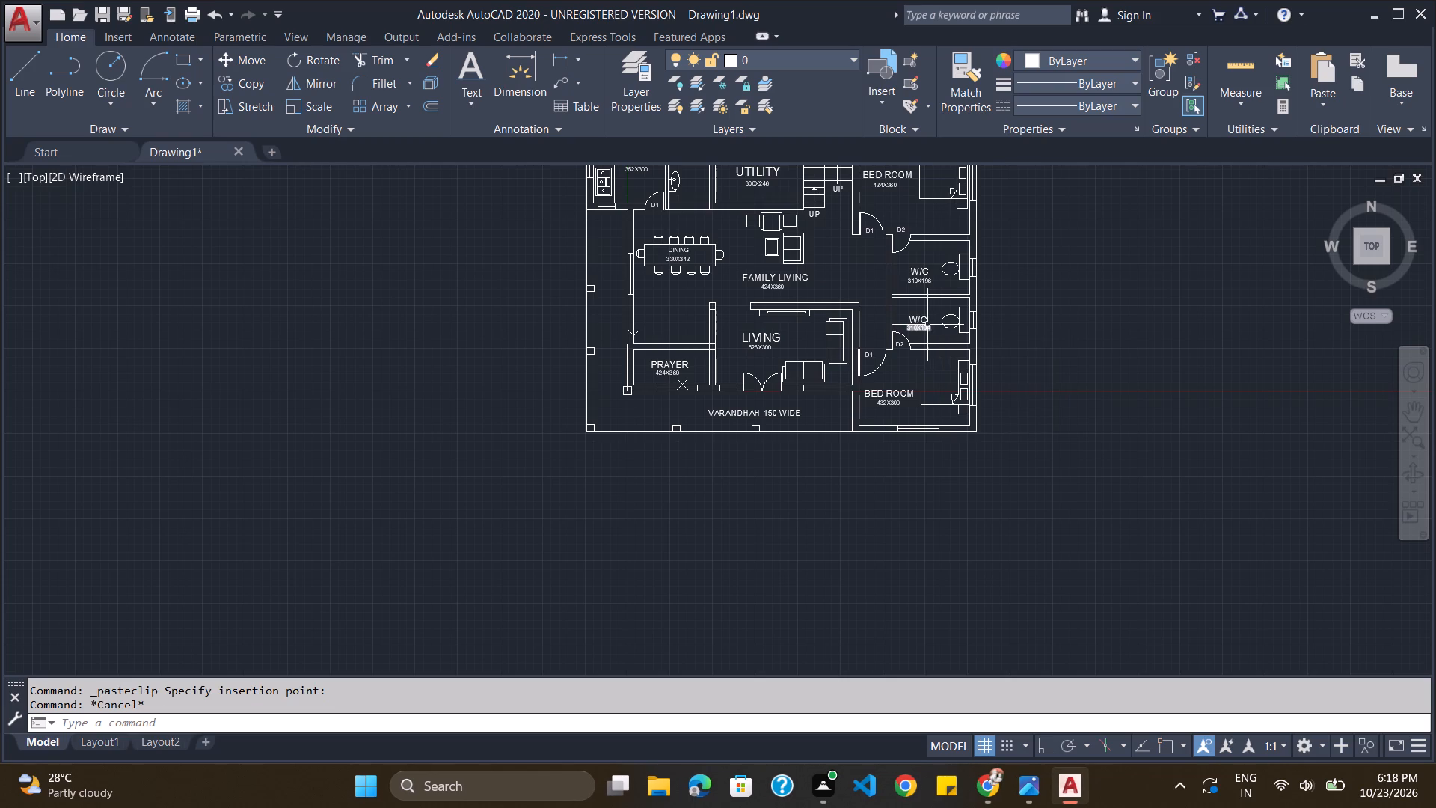
Place a copy of the D2 label in the empty area outside the prayer room and change its text to W1.
scroll(690, 294, "down", 1)
scroll(677, 325, "up", 2)
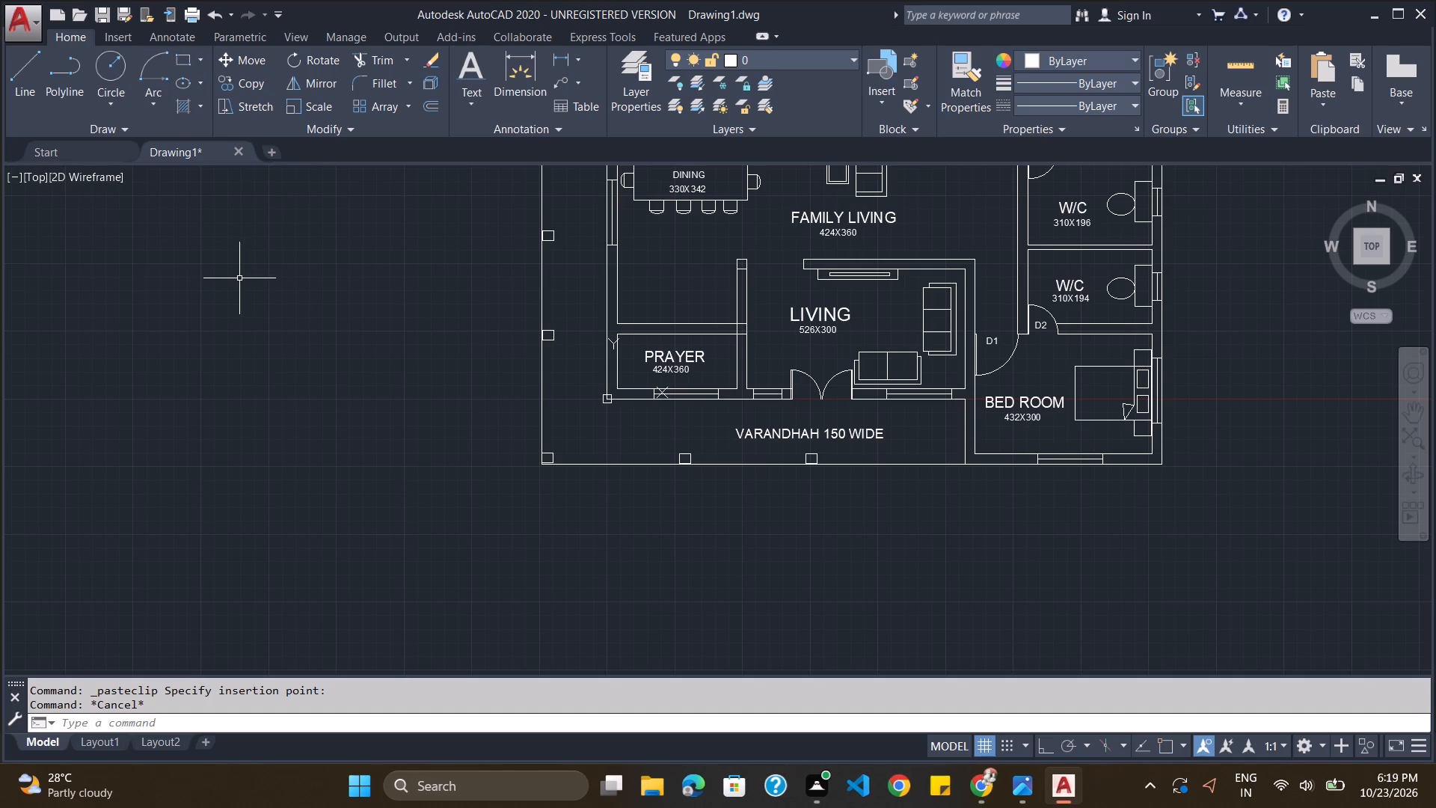
key("ctrl+v")
left_click(400, 385)
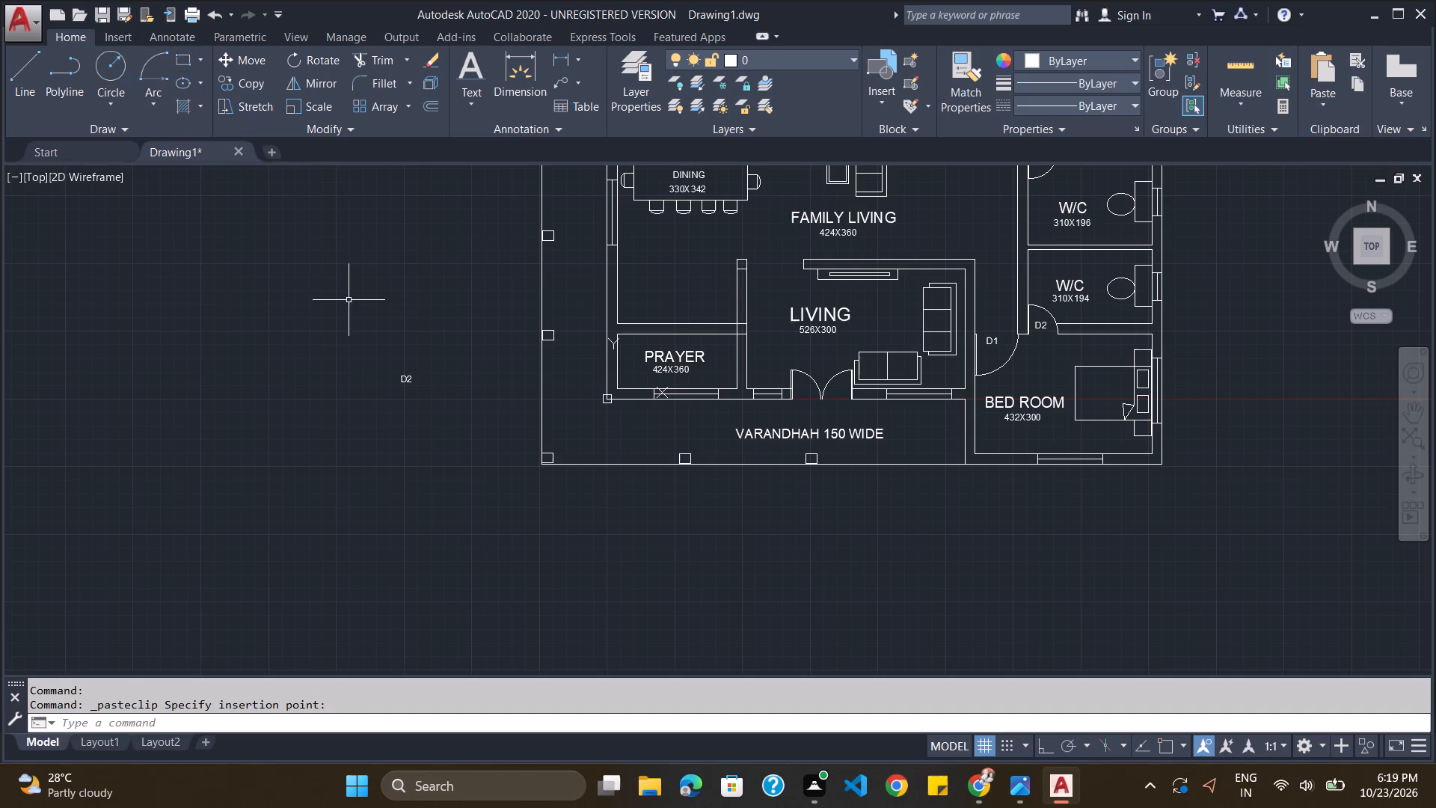
double_click(404, 379)
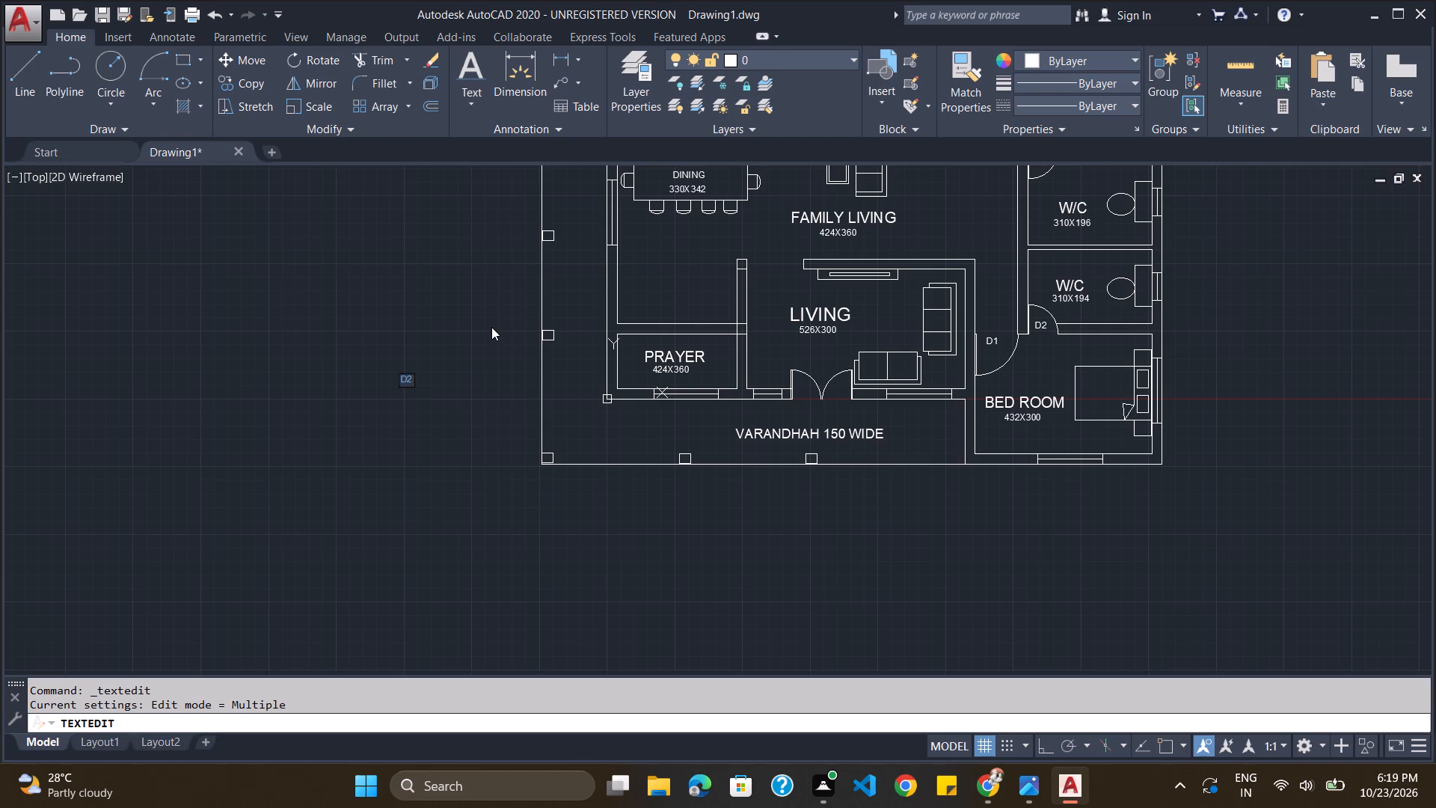
key("w")
key("Return")
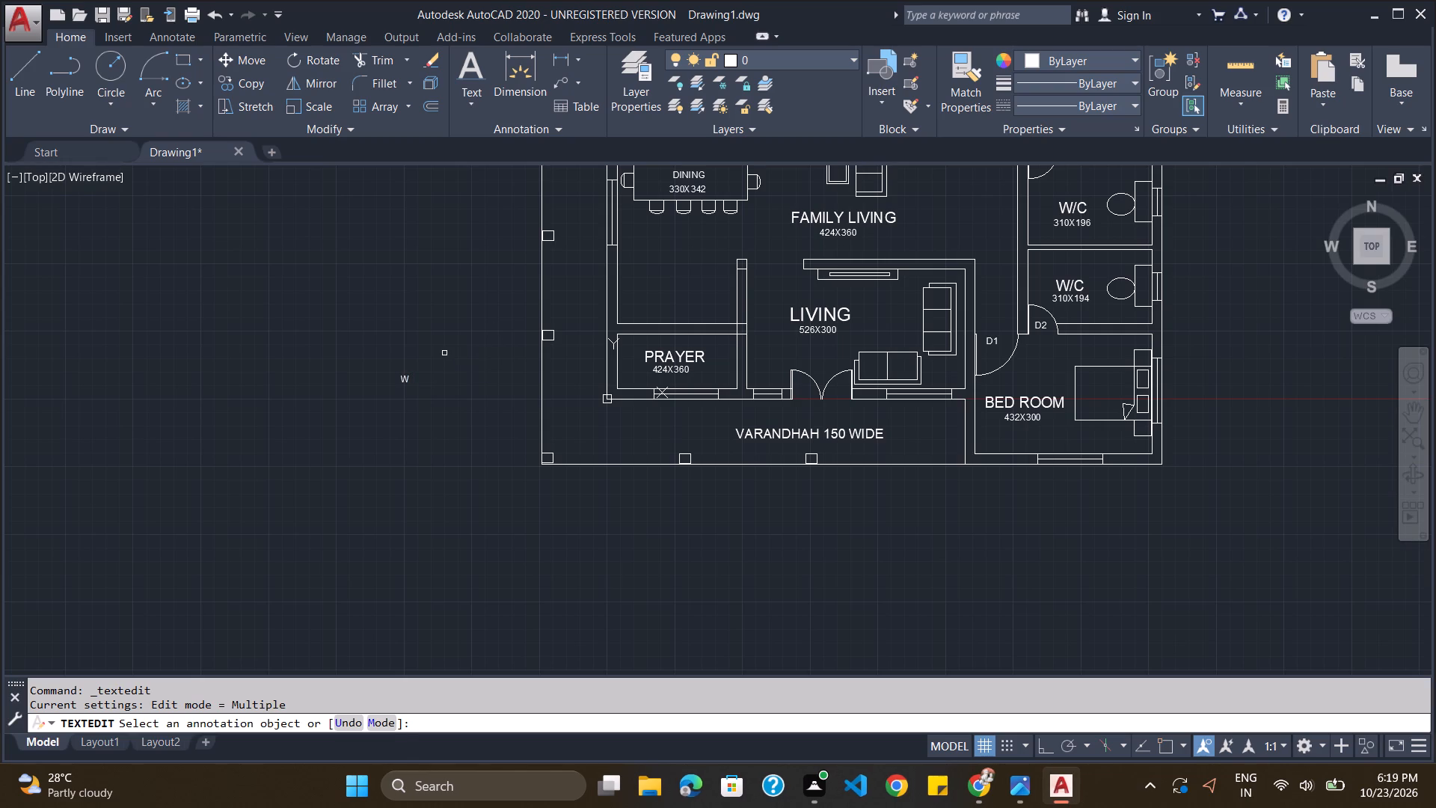
left_click(408, 379)
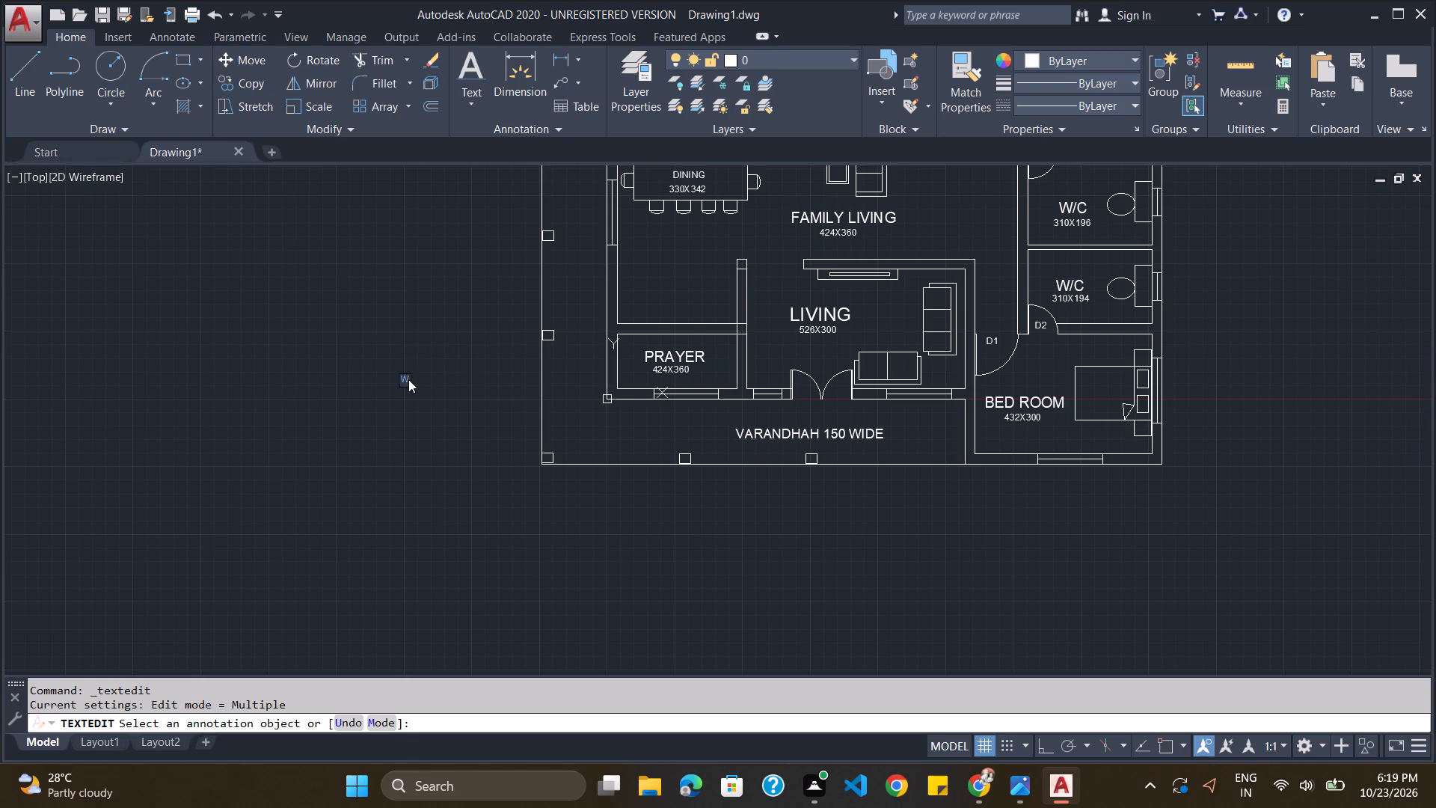
left_click(408, 379)
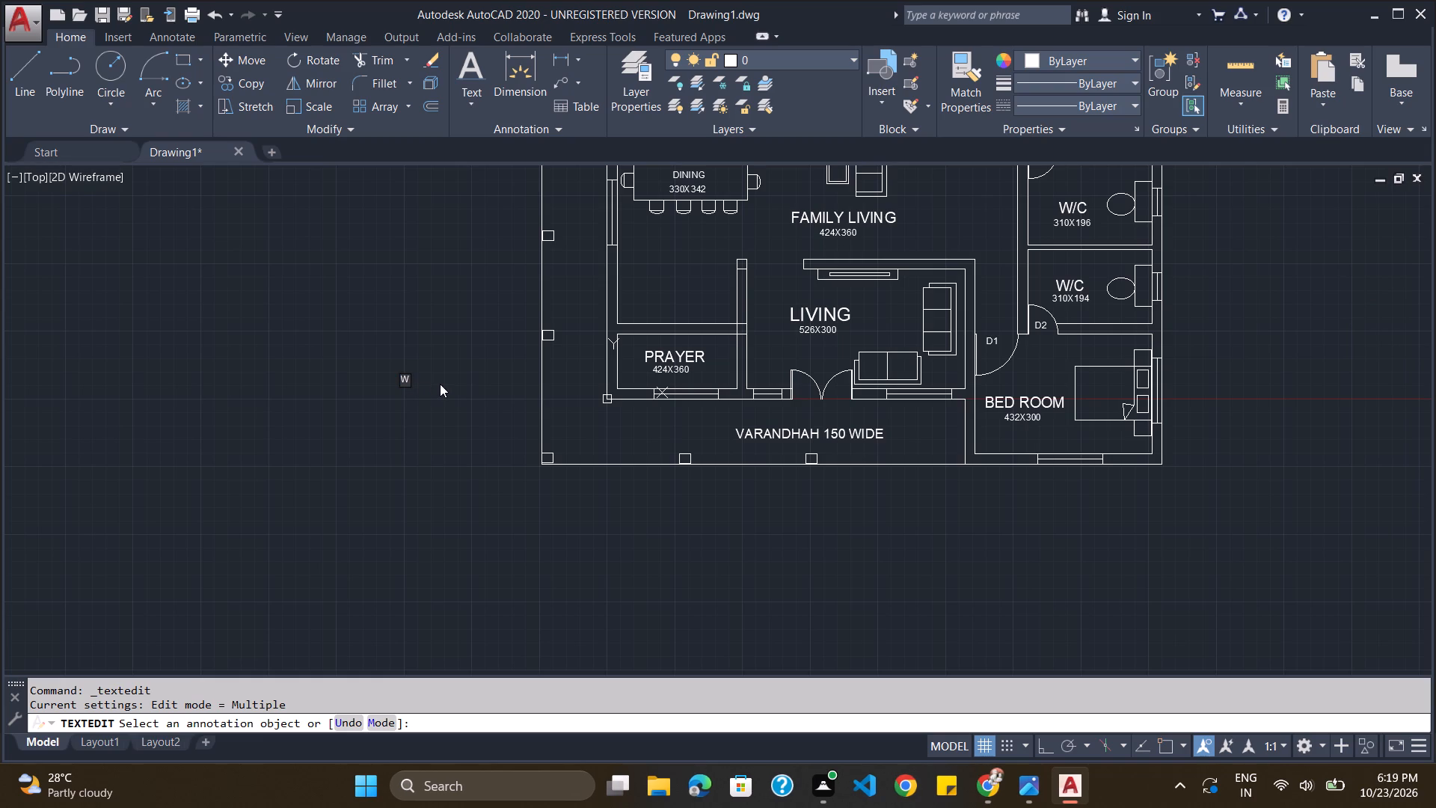
key("1")
key("Return")
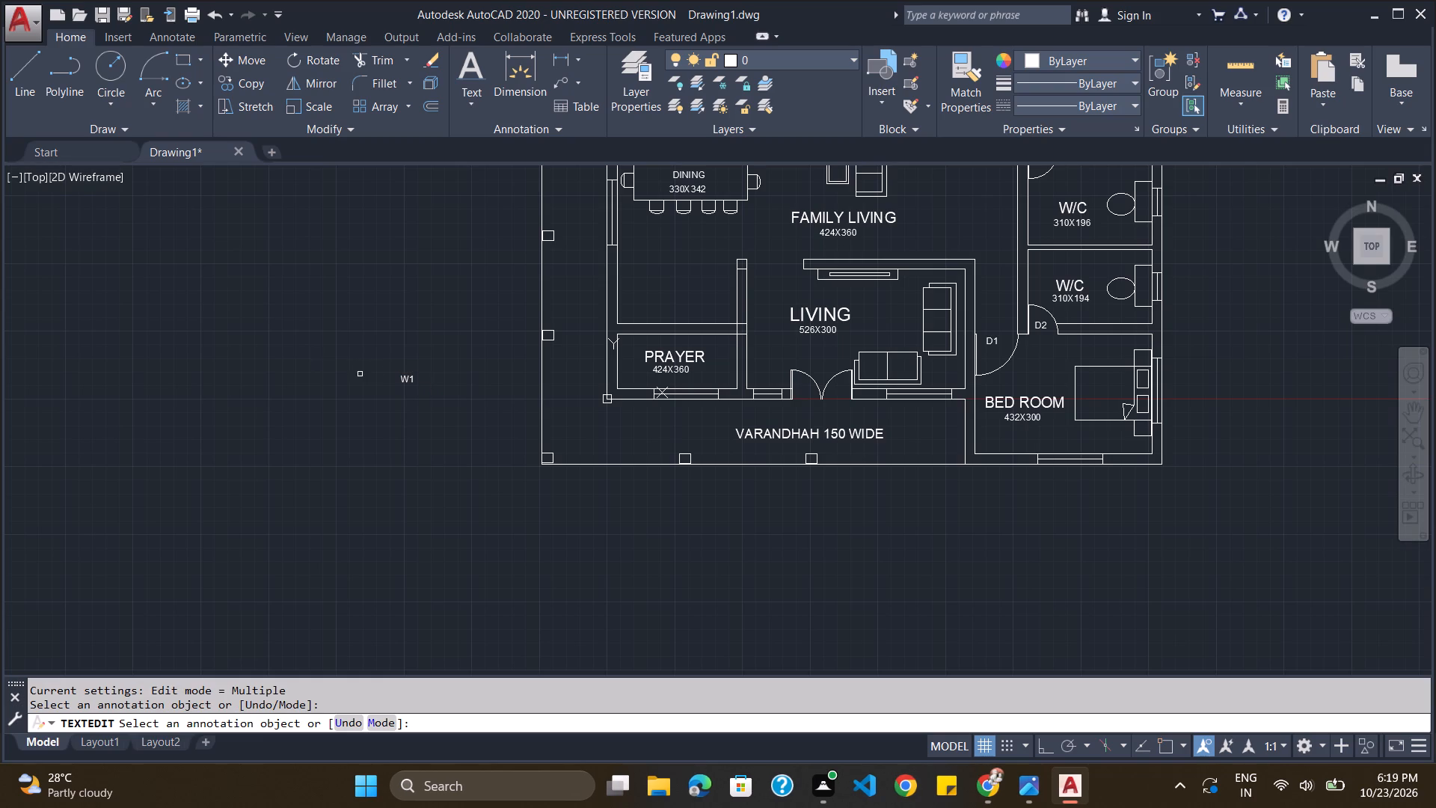
key("Escape")
Copy the W1 label to two more spots in the empty area, one below and one above the original.
left_click(406, 378)
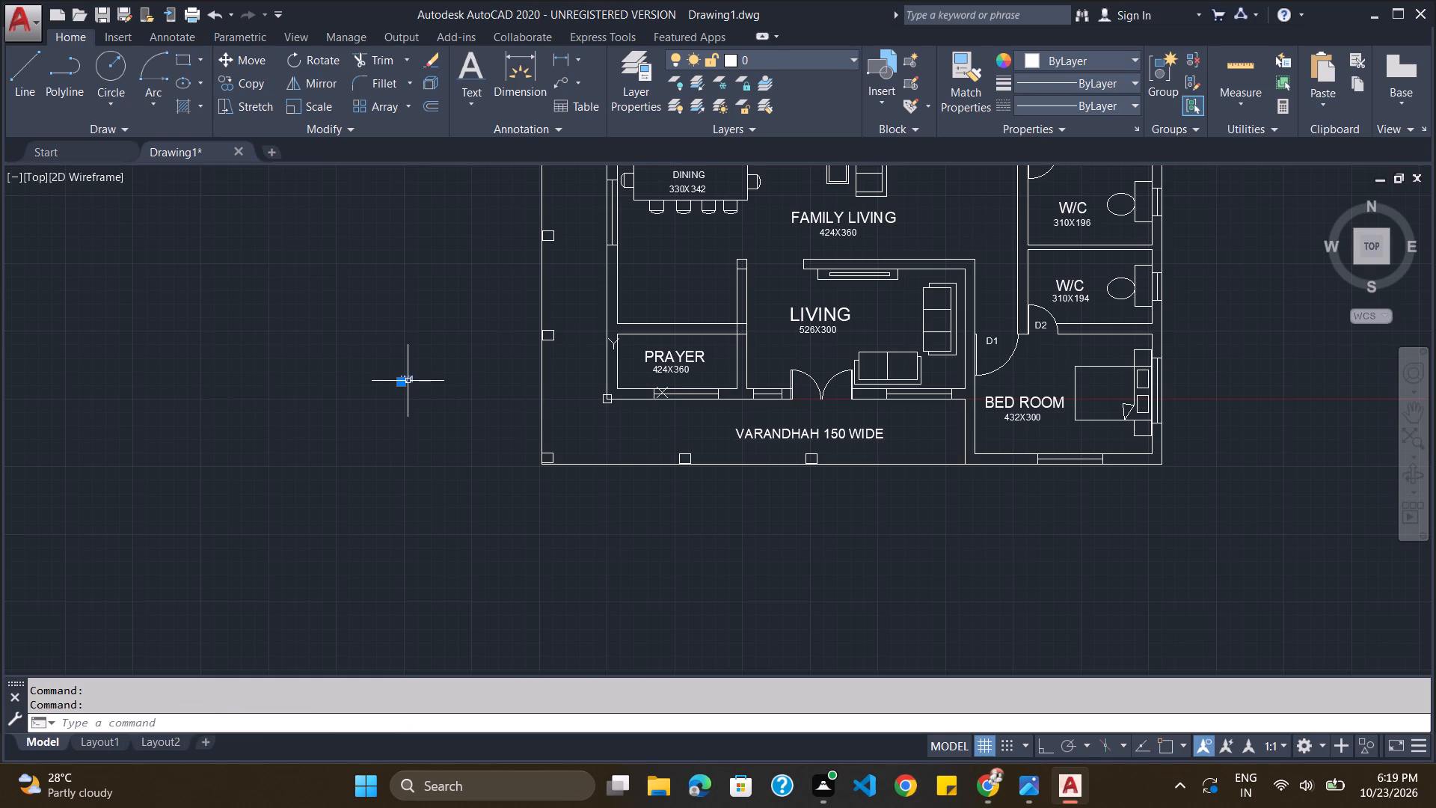
key("ctrl+c")
key("ctrl+v")
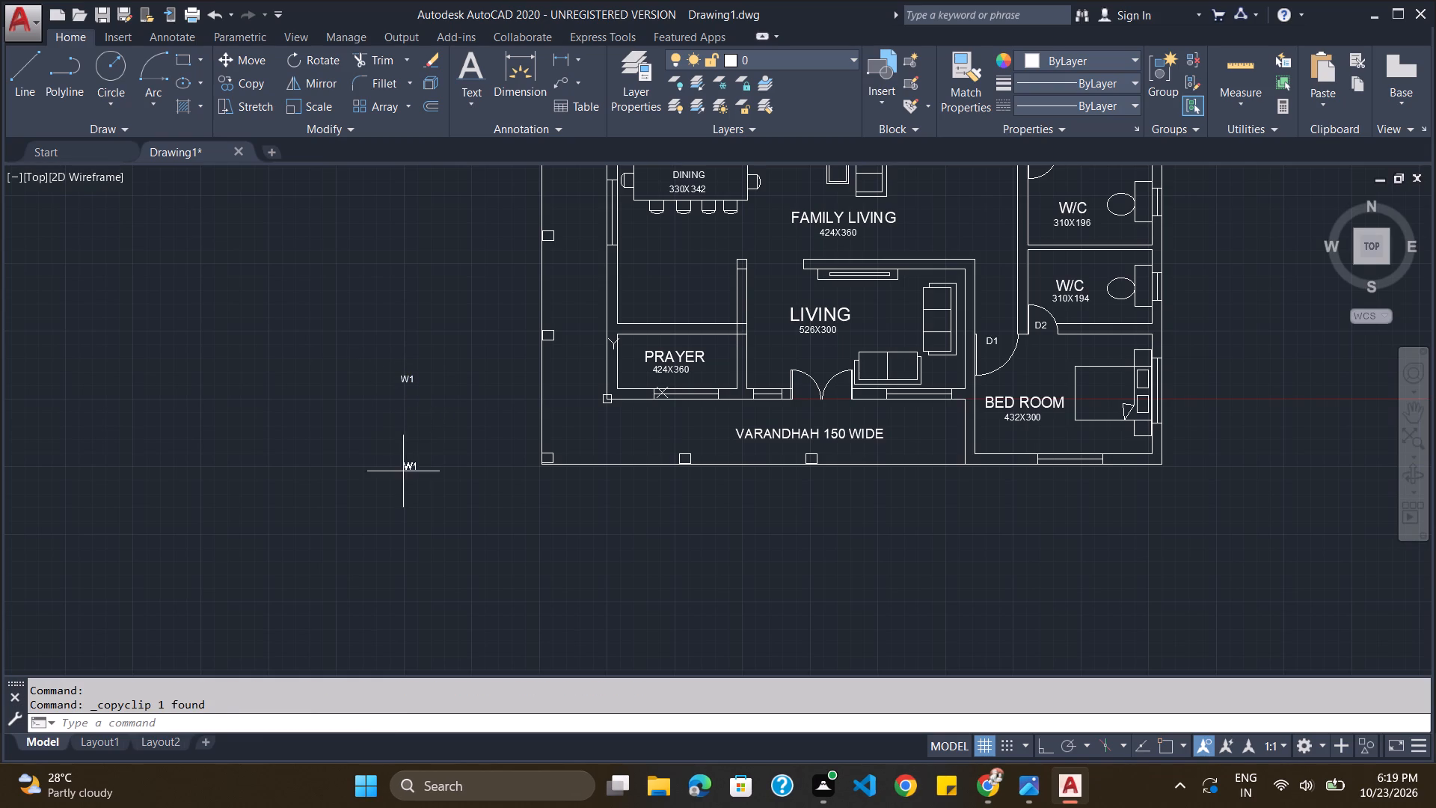
left_click(402, 470)
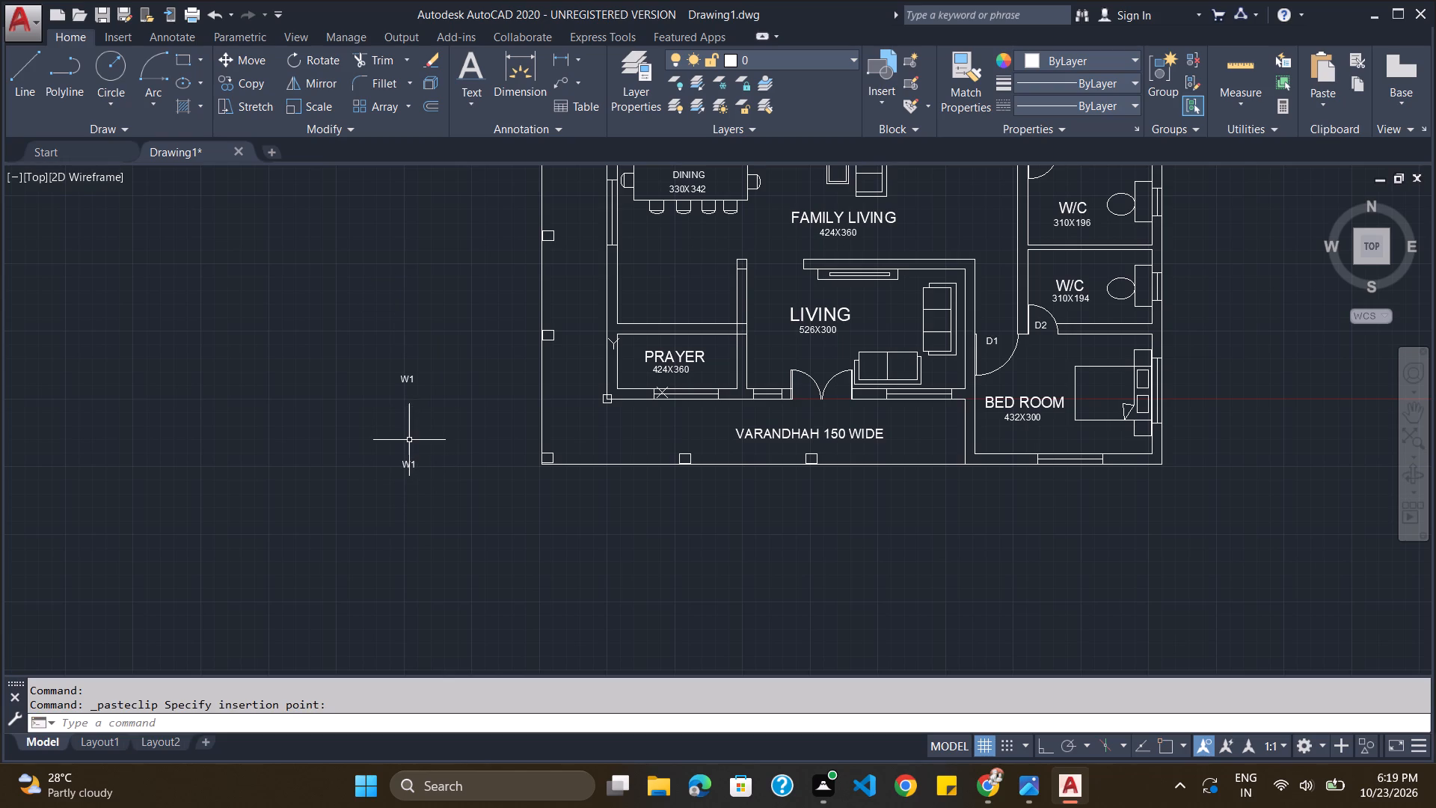
key("ctrl+v")
left_click(330, 337)
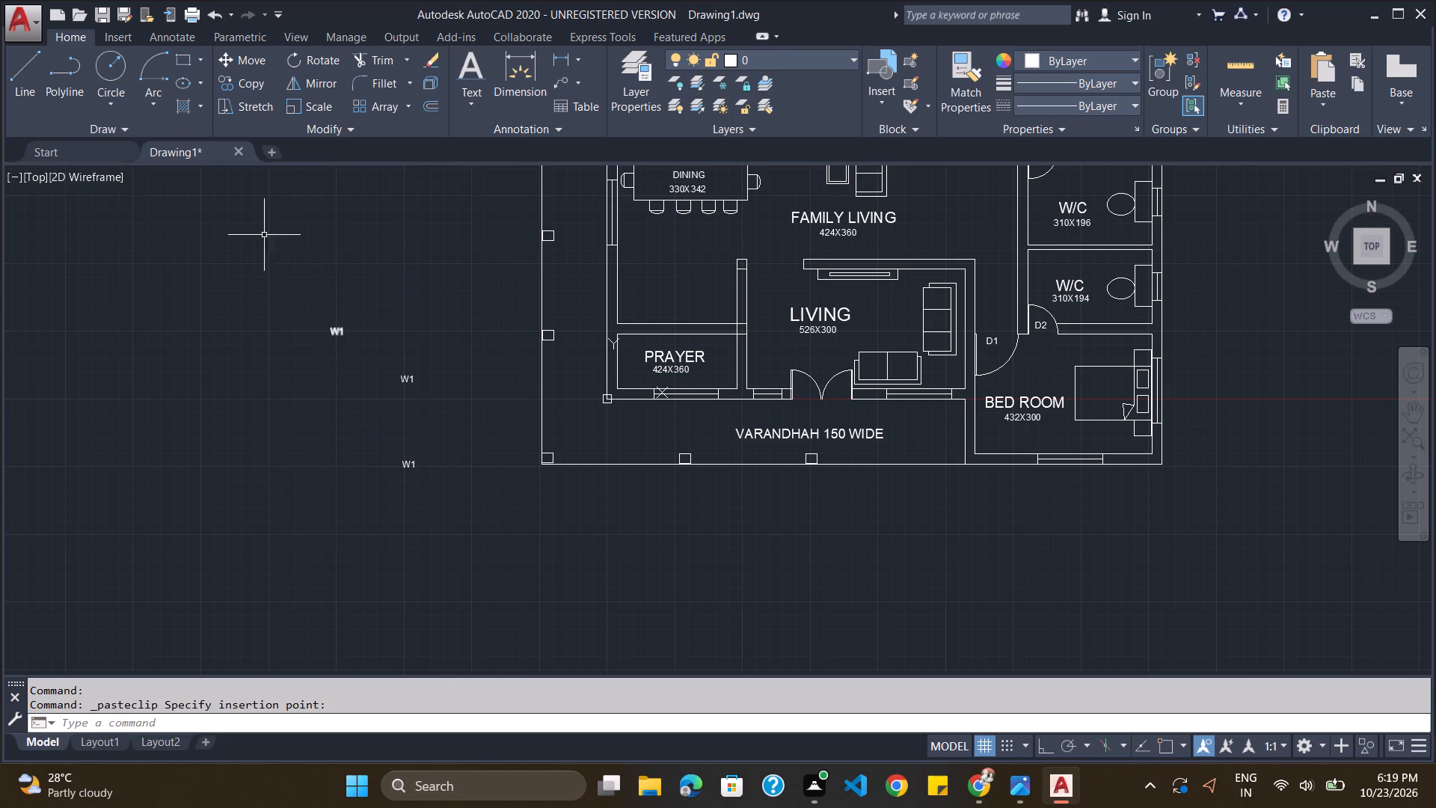
Change the text of the uppermost spare W1 label outside the plan to W2 and the lowest one to V.
double_click(343, 329)
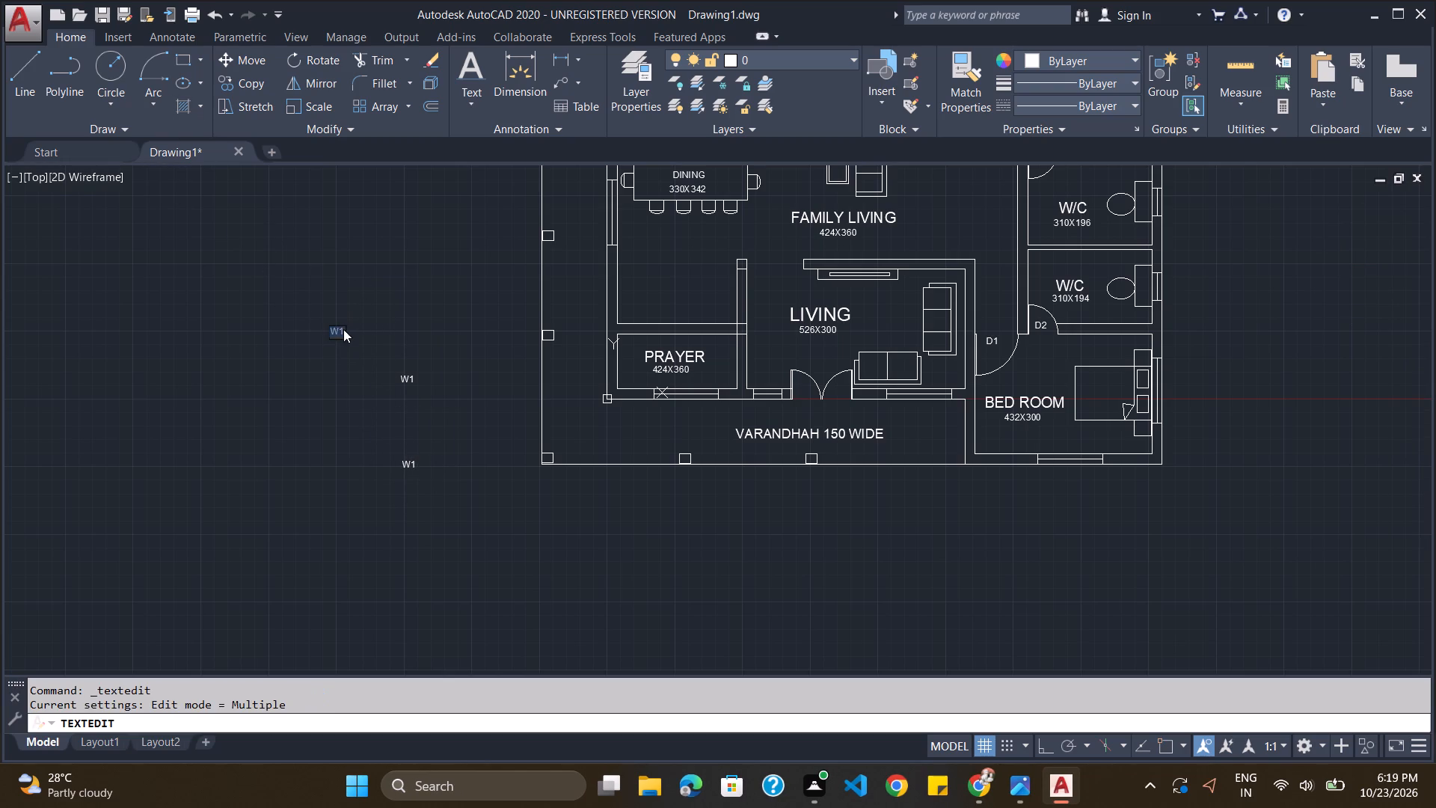
left_click(342, 332)
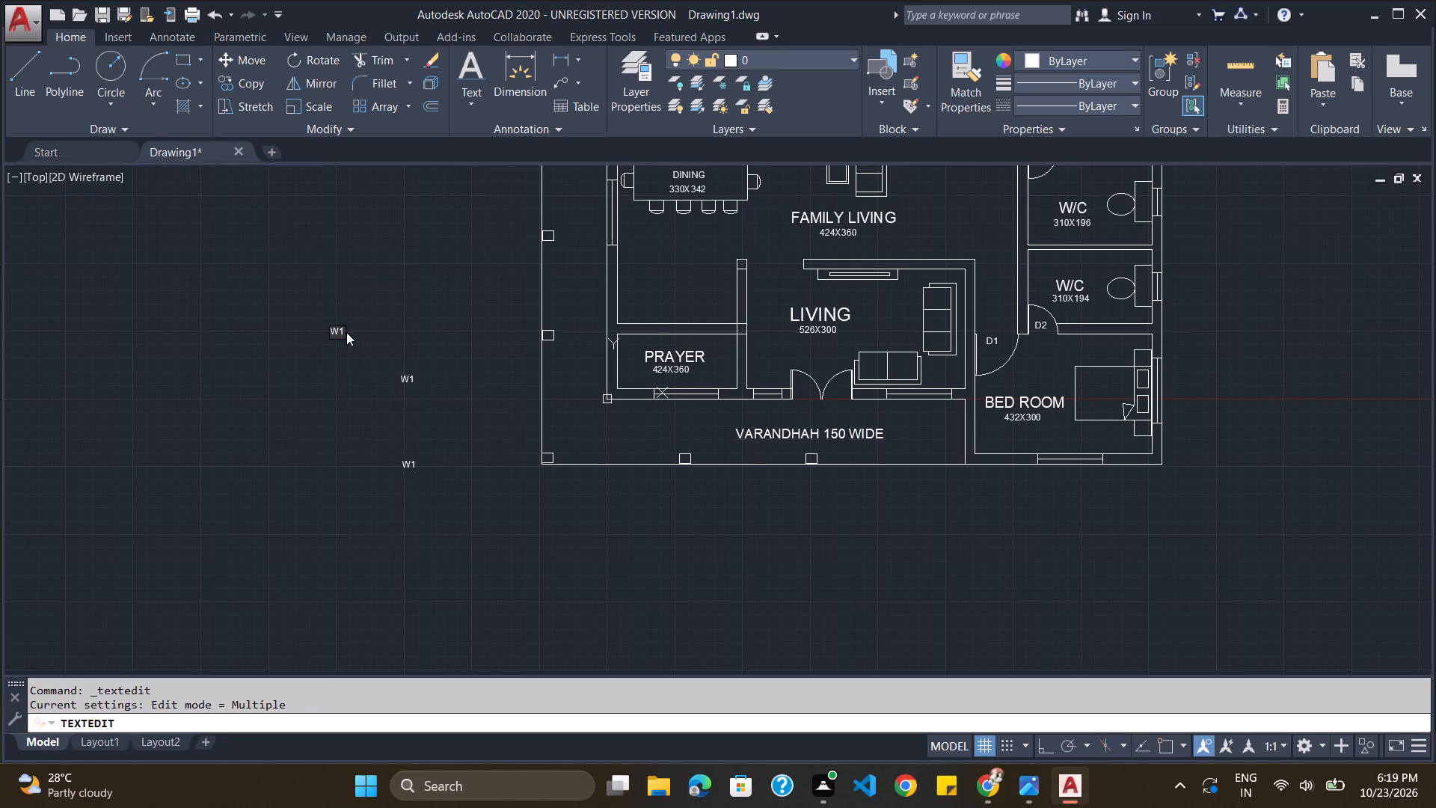
key("BackSpace")
key("2")
key("Return")
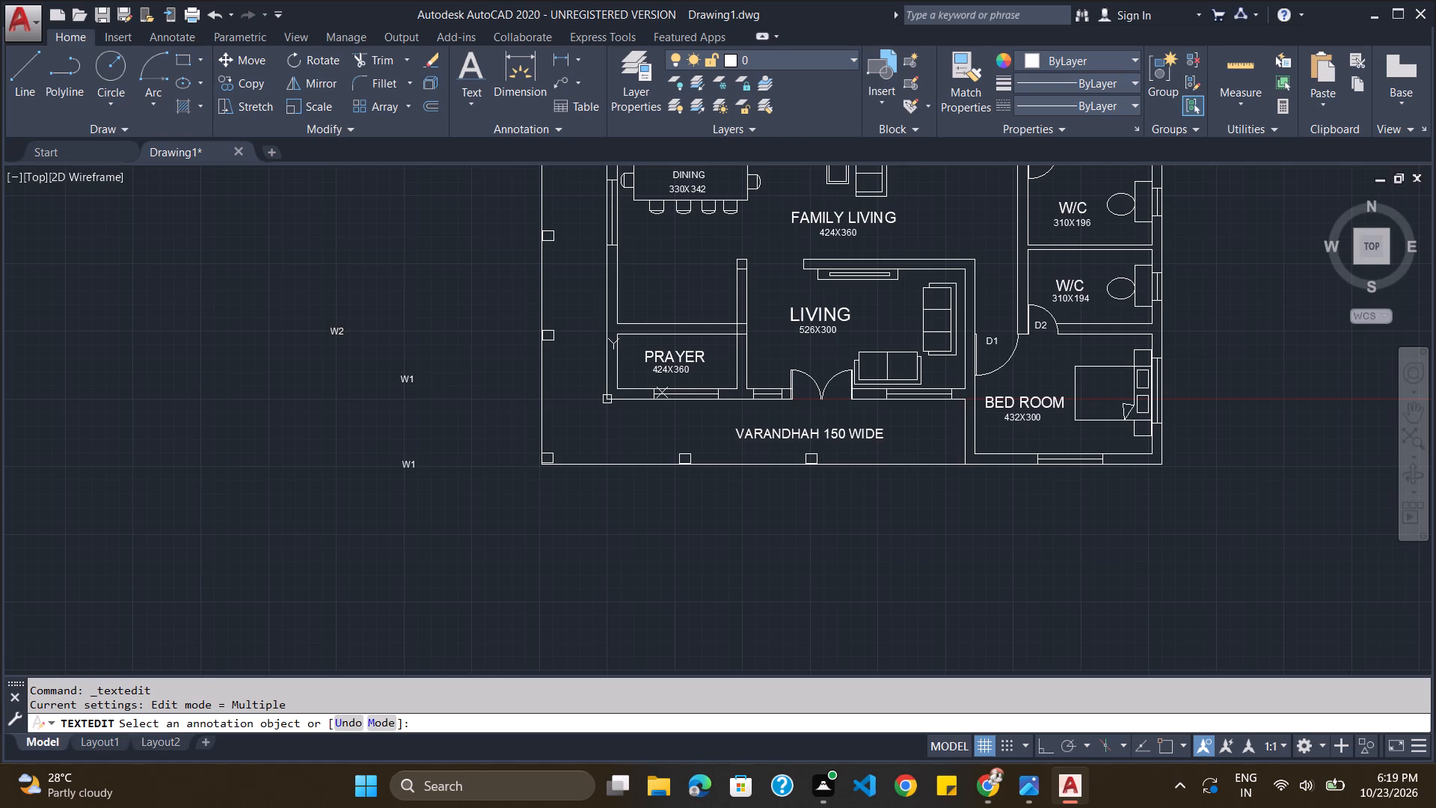
double_click(410, 467)
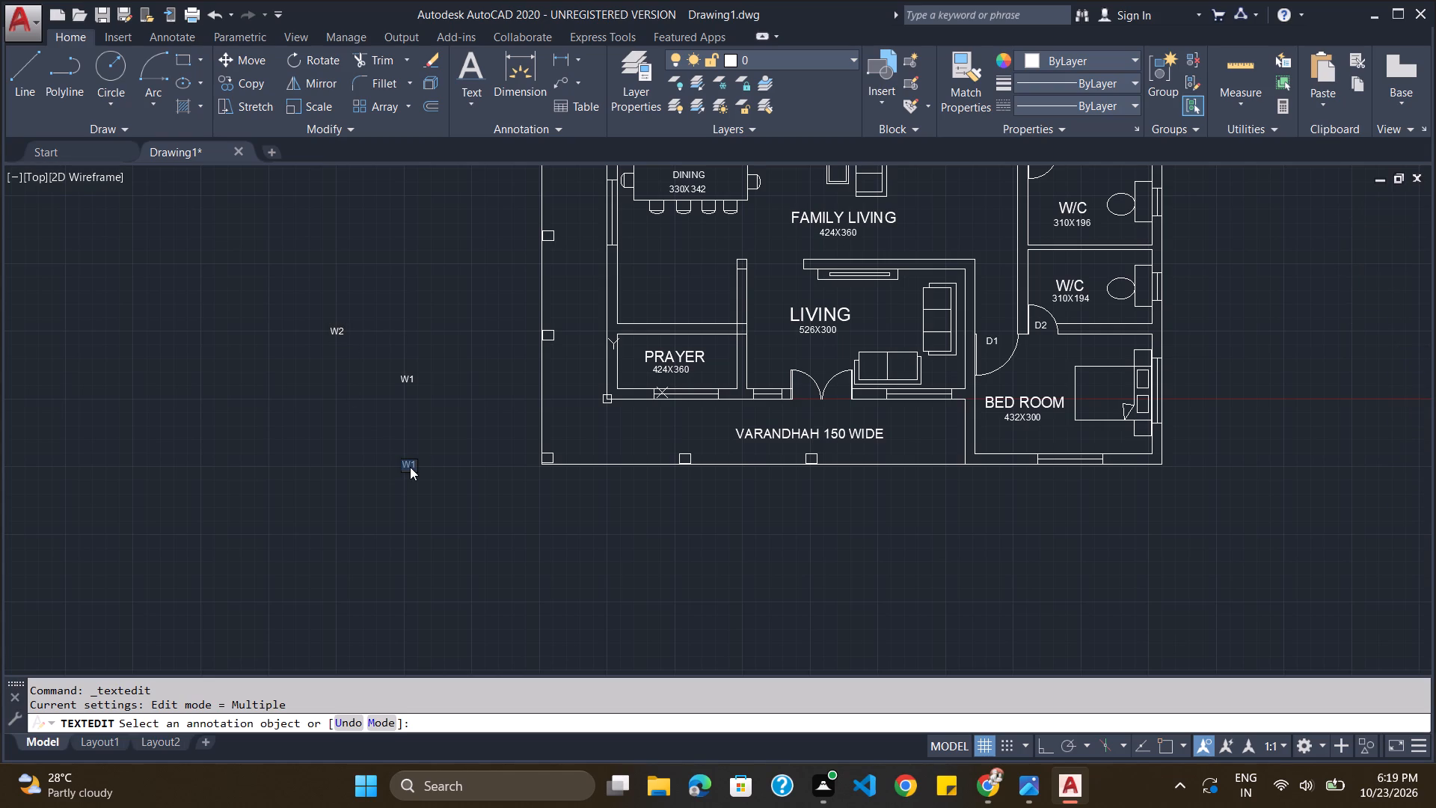
key("v")
key("Return")
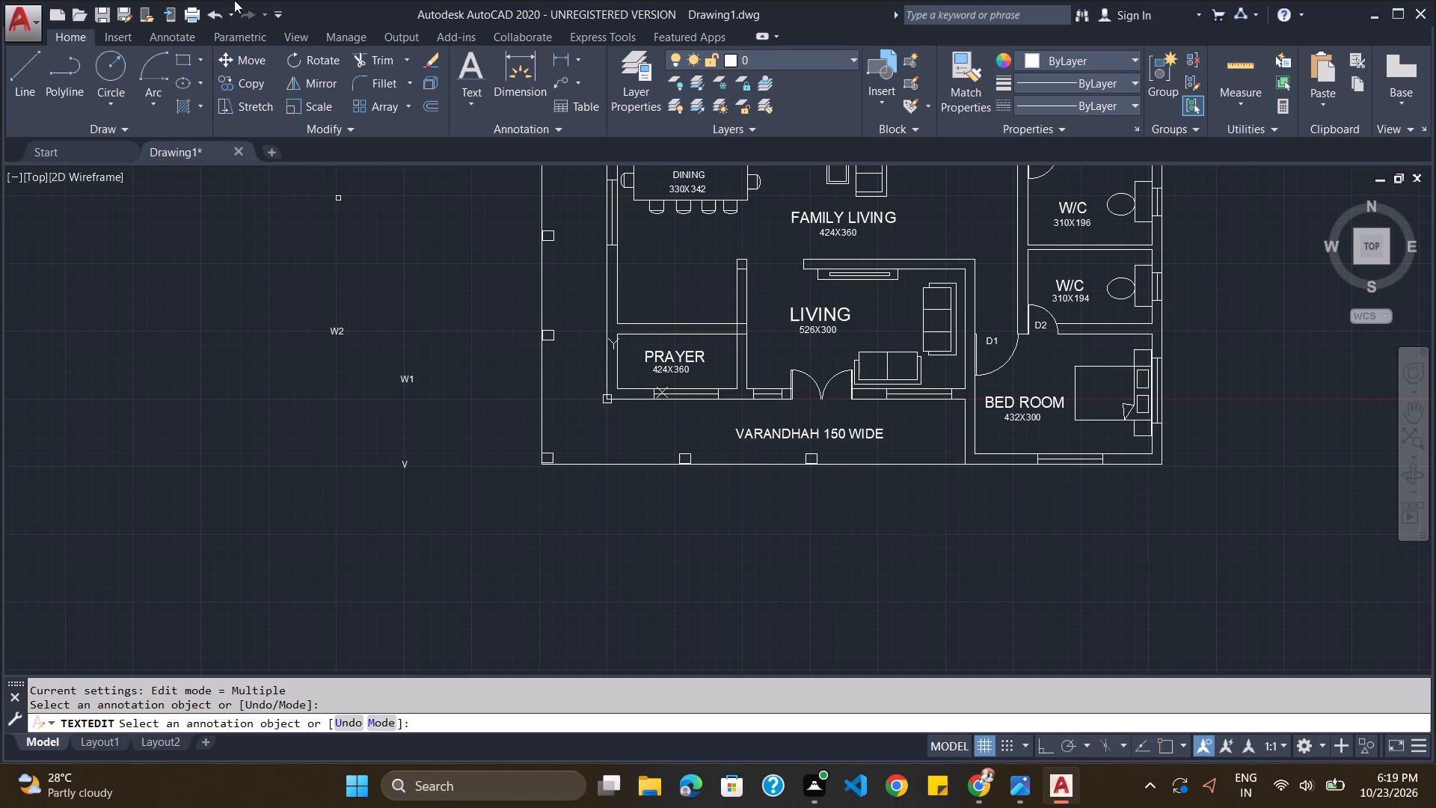
Draw a circle around each spare label, centred on its text, with radii of about 256 for W2 and 281 for W1, and similar for V.
left_click(114, 71)
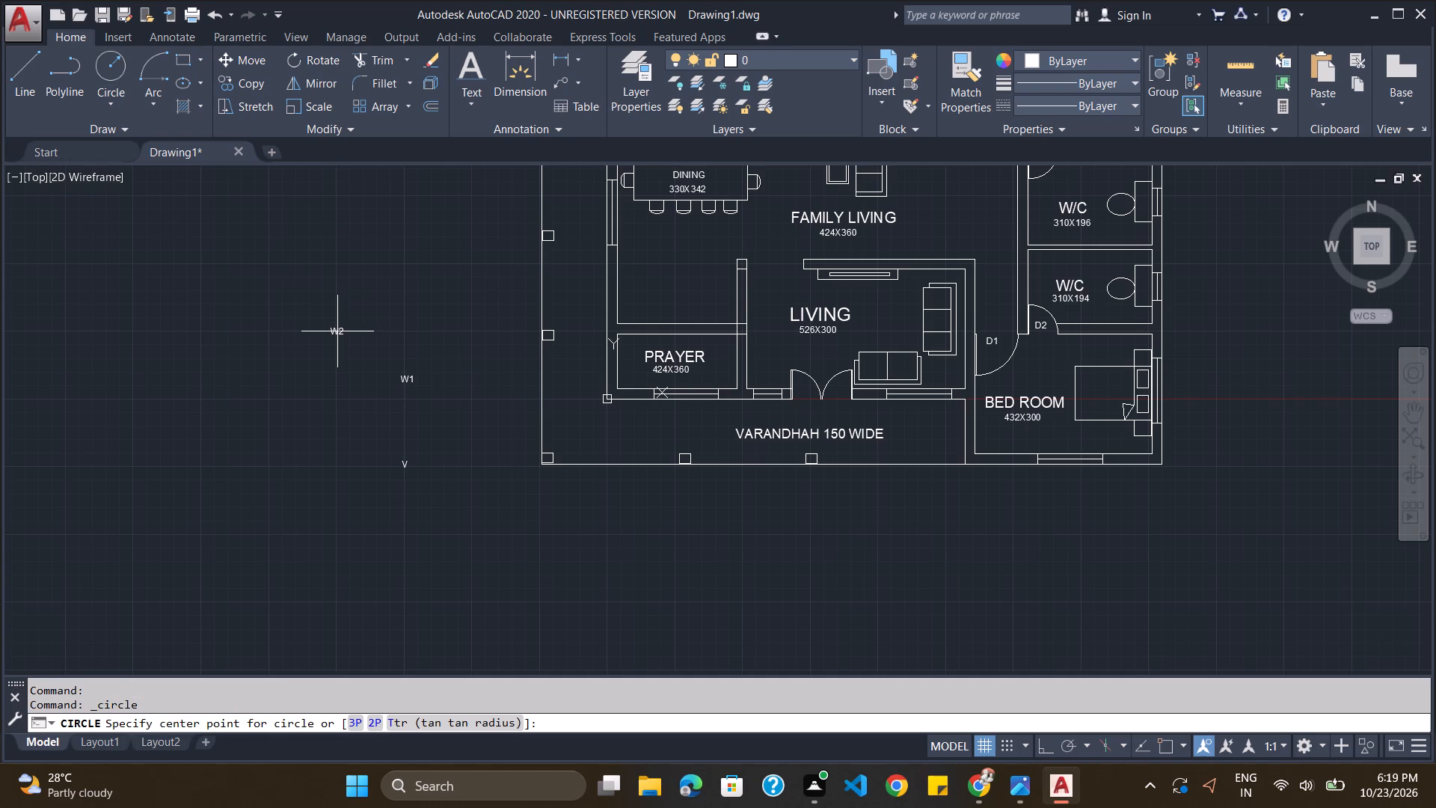
left_click(337, 331)
left_click(345, 323)
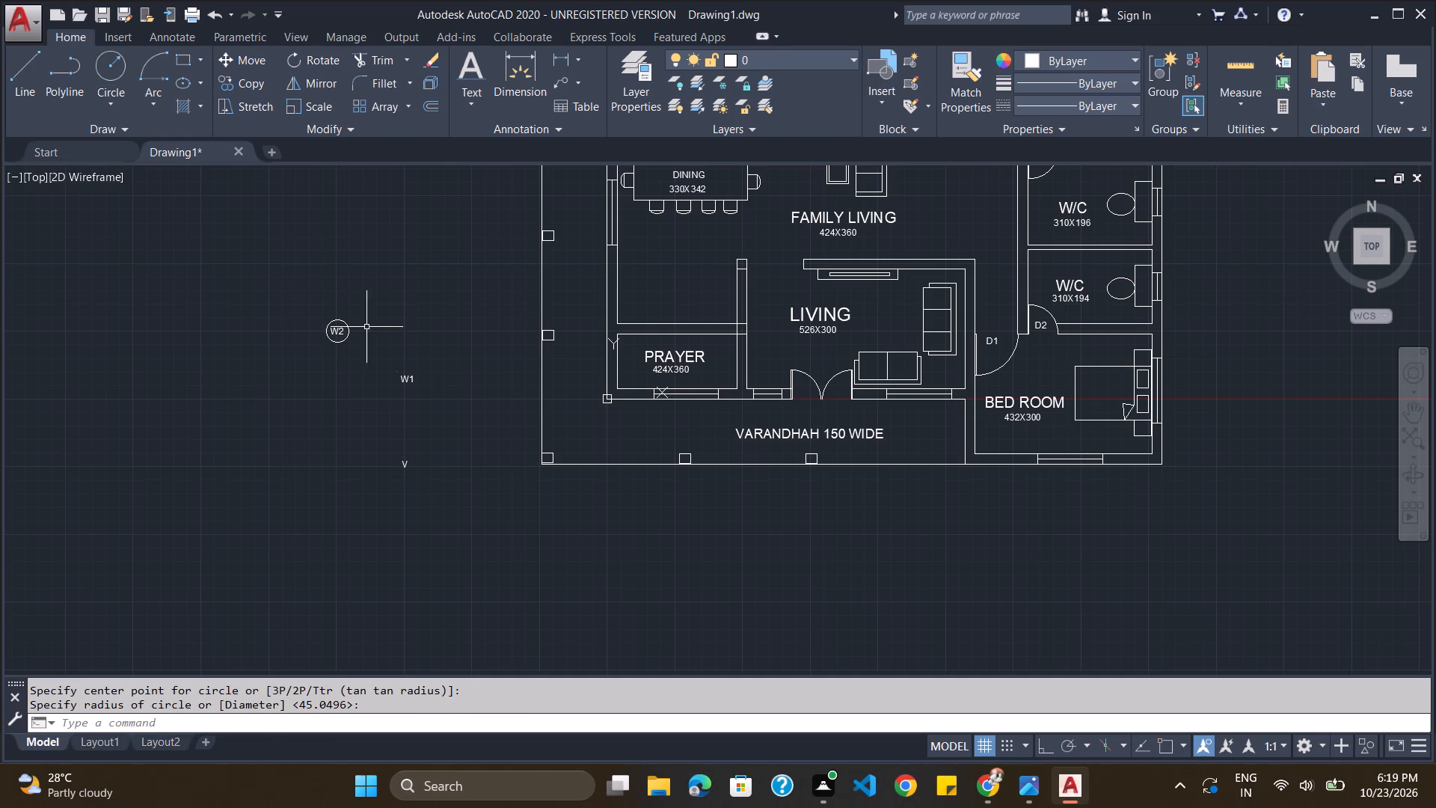
left_click(111, 63)
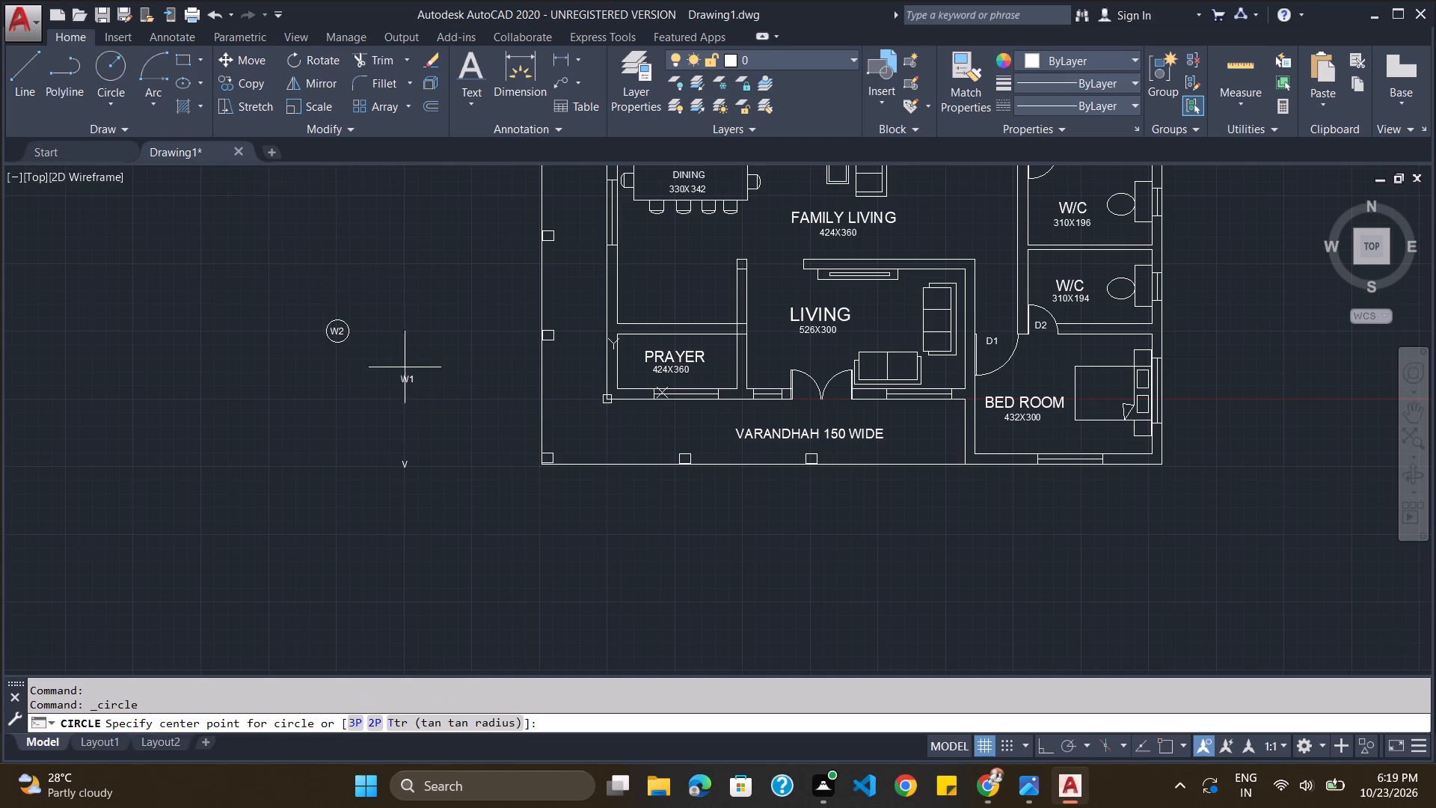
left_click(407, 381)
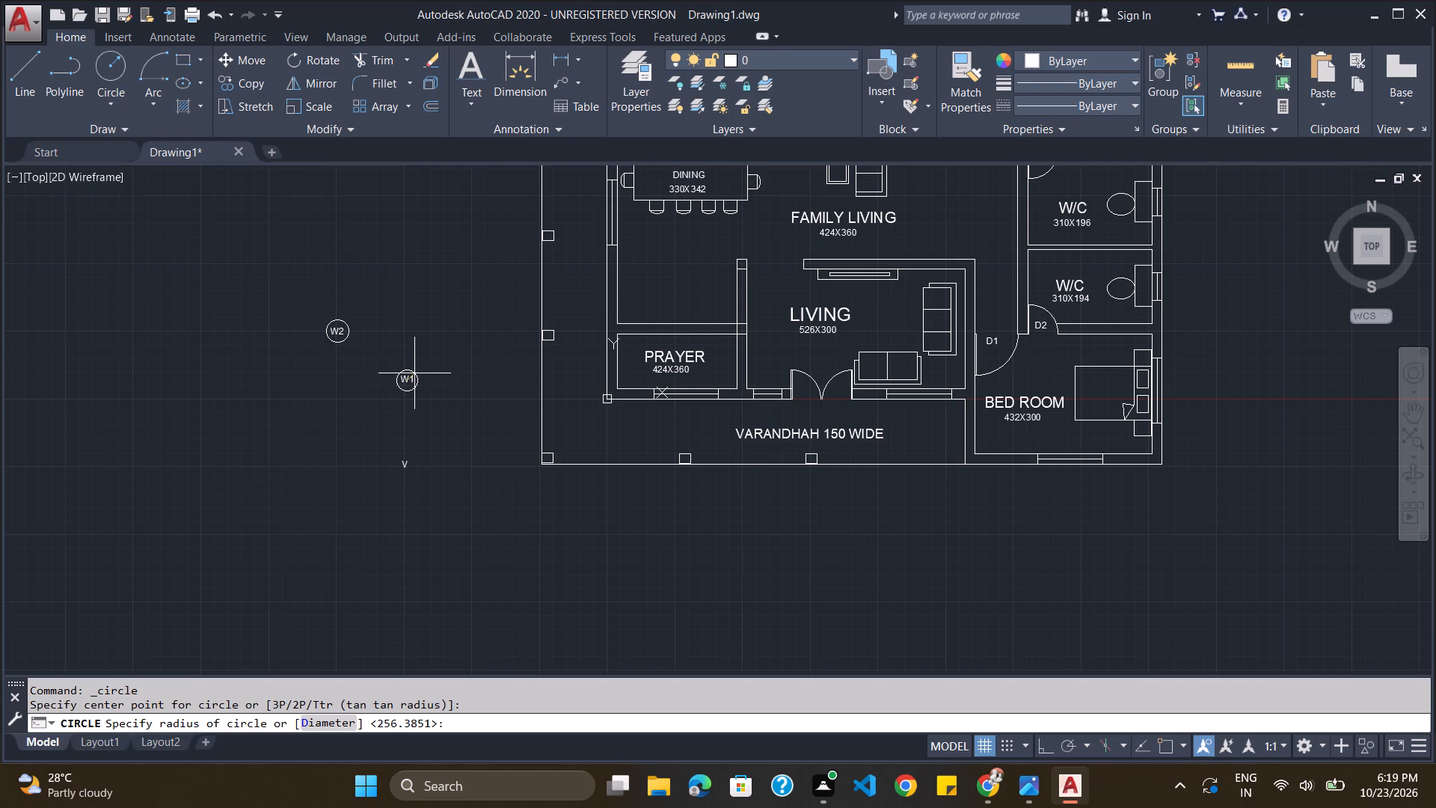
left_click(416, 373)
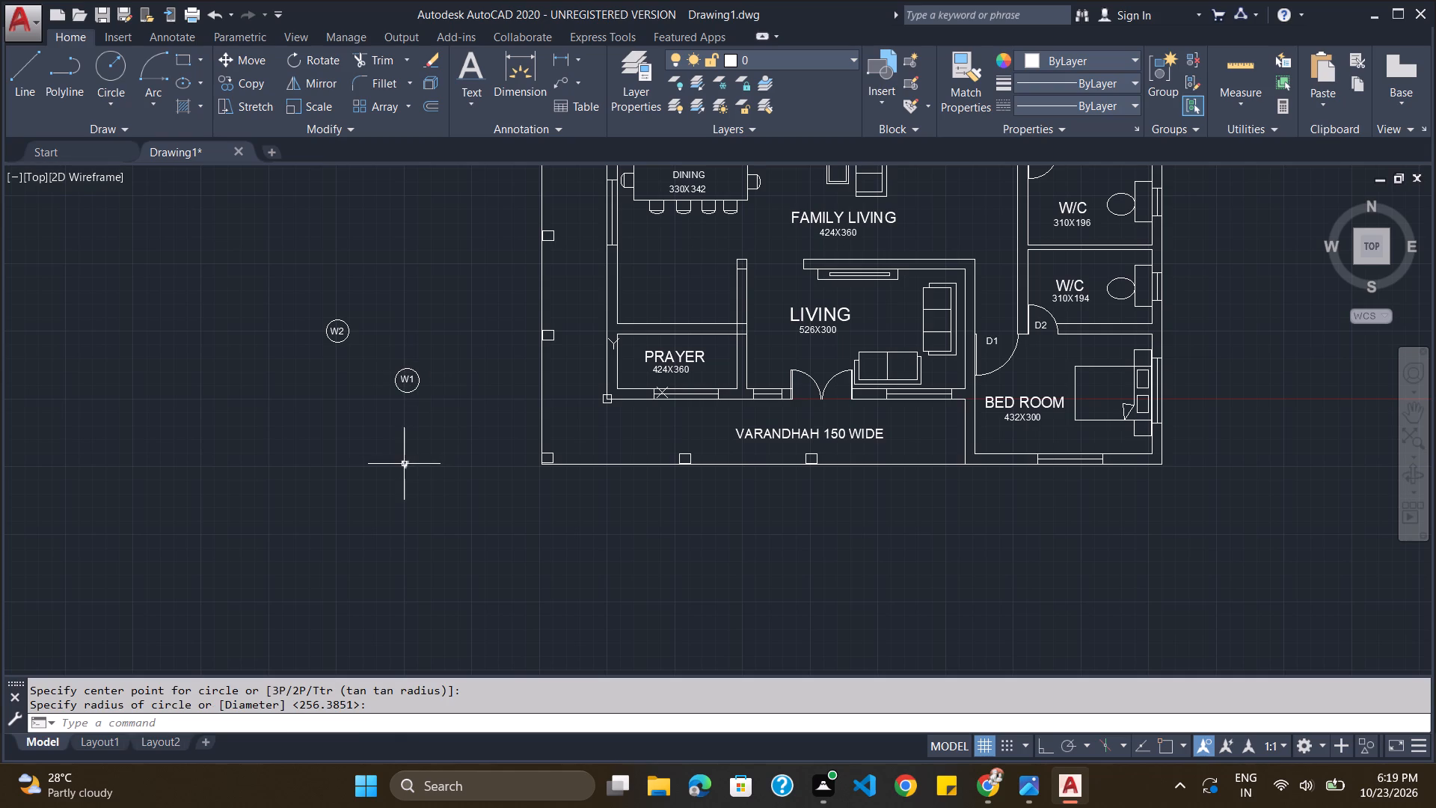
left_click(113, 73)
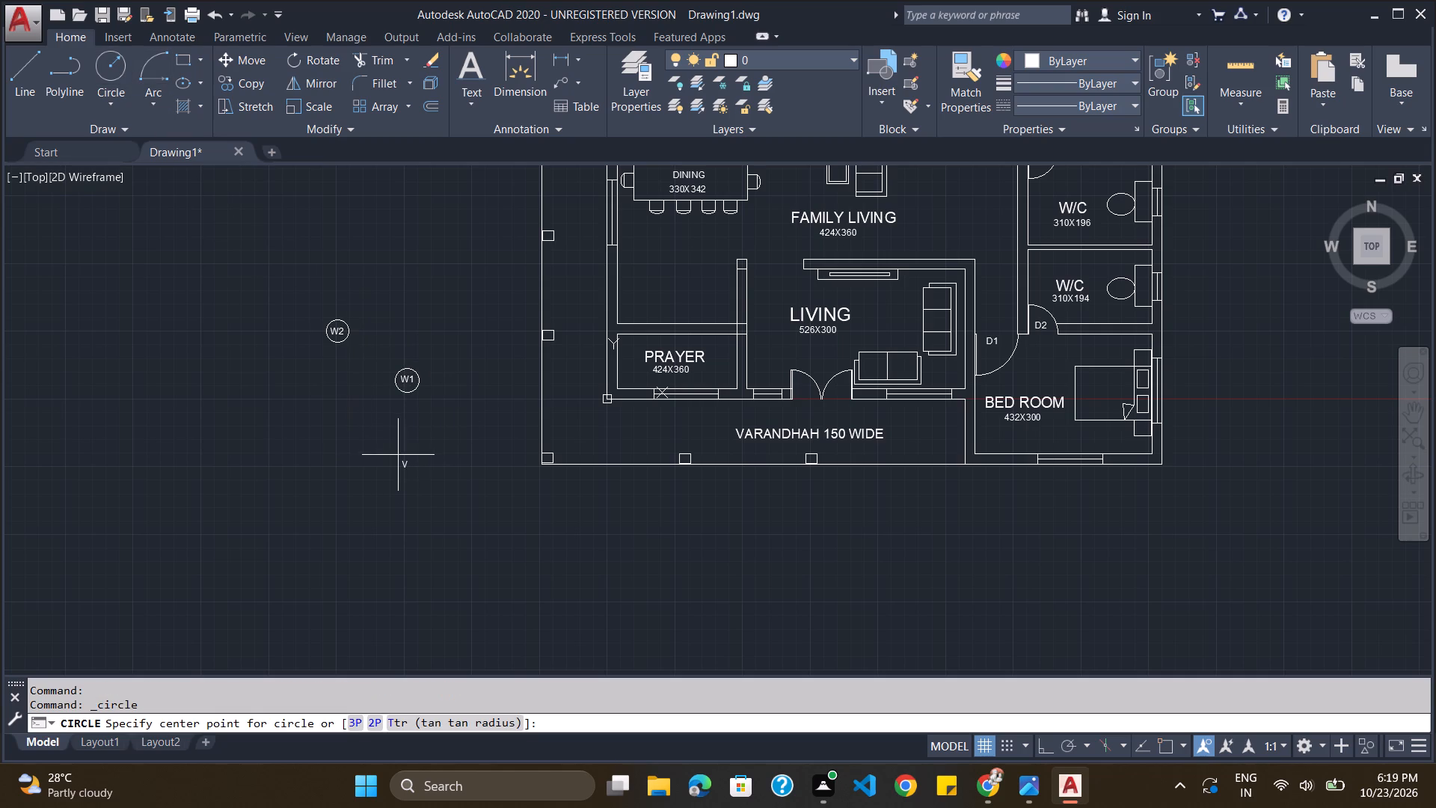
left_click(405, 463)
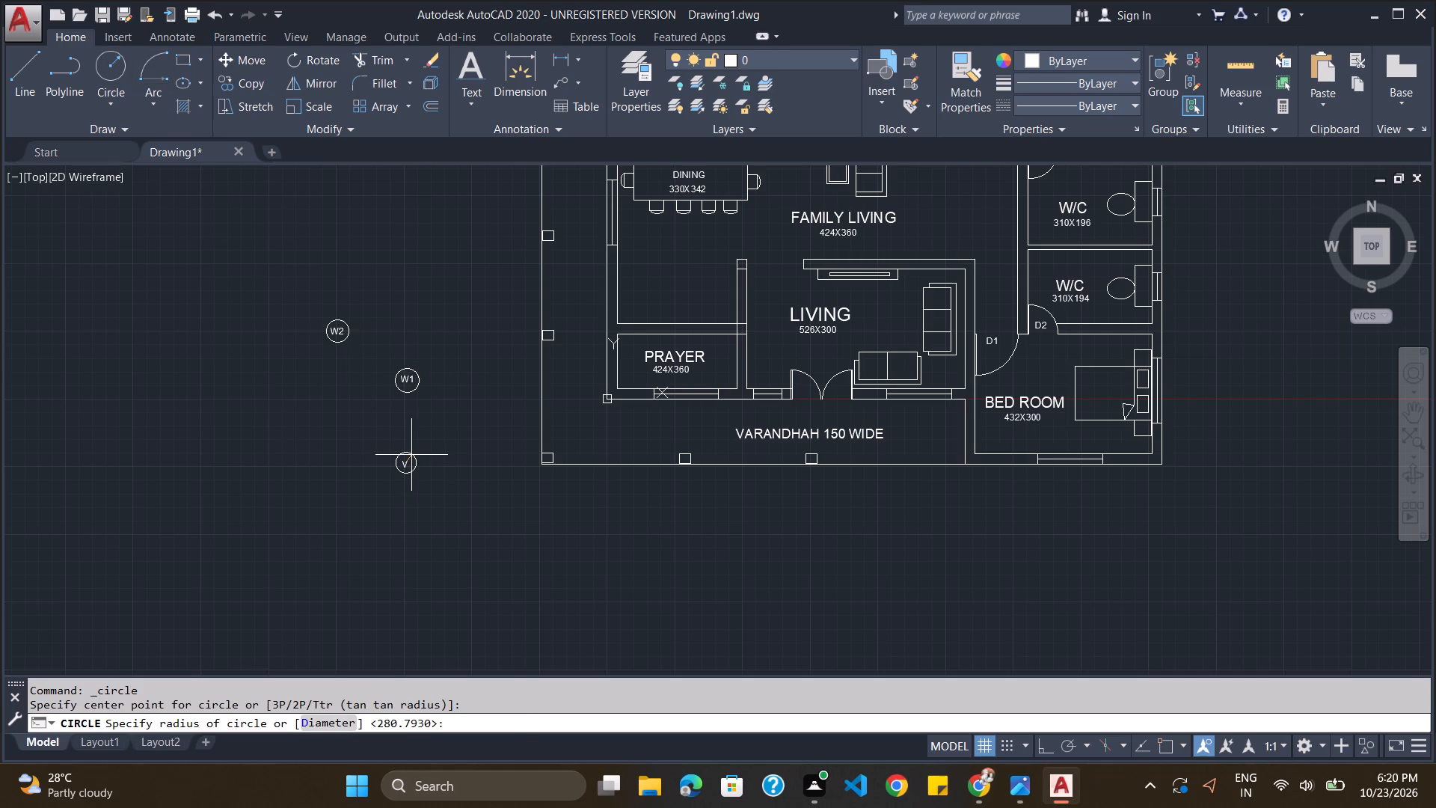
left_click(412, 453)
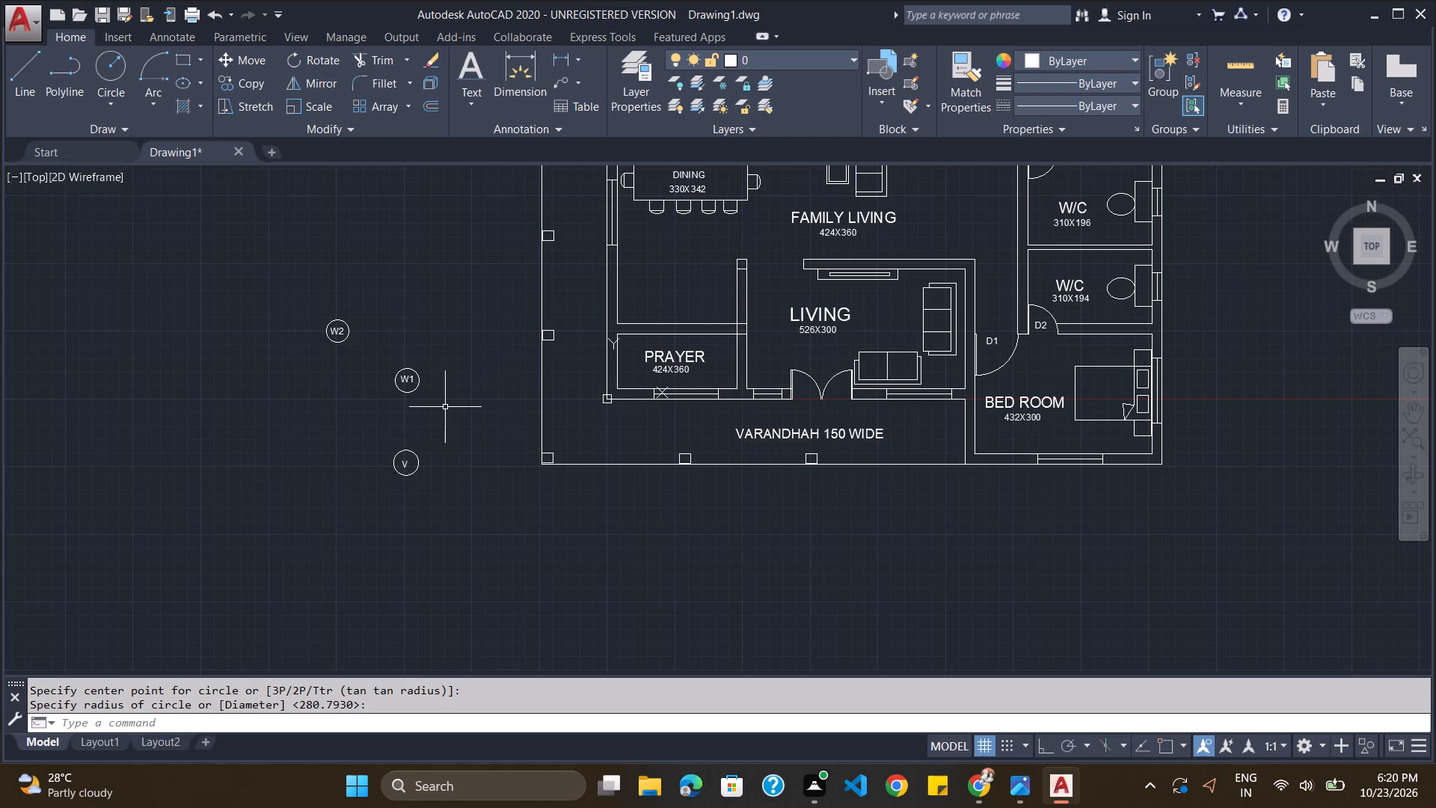
key("Escape")
Copy the circled V label to just above the working area's outer window.
left_click(428, 432)
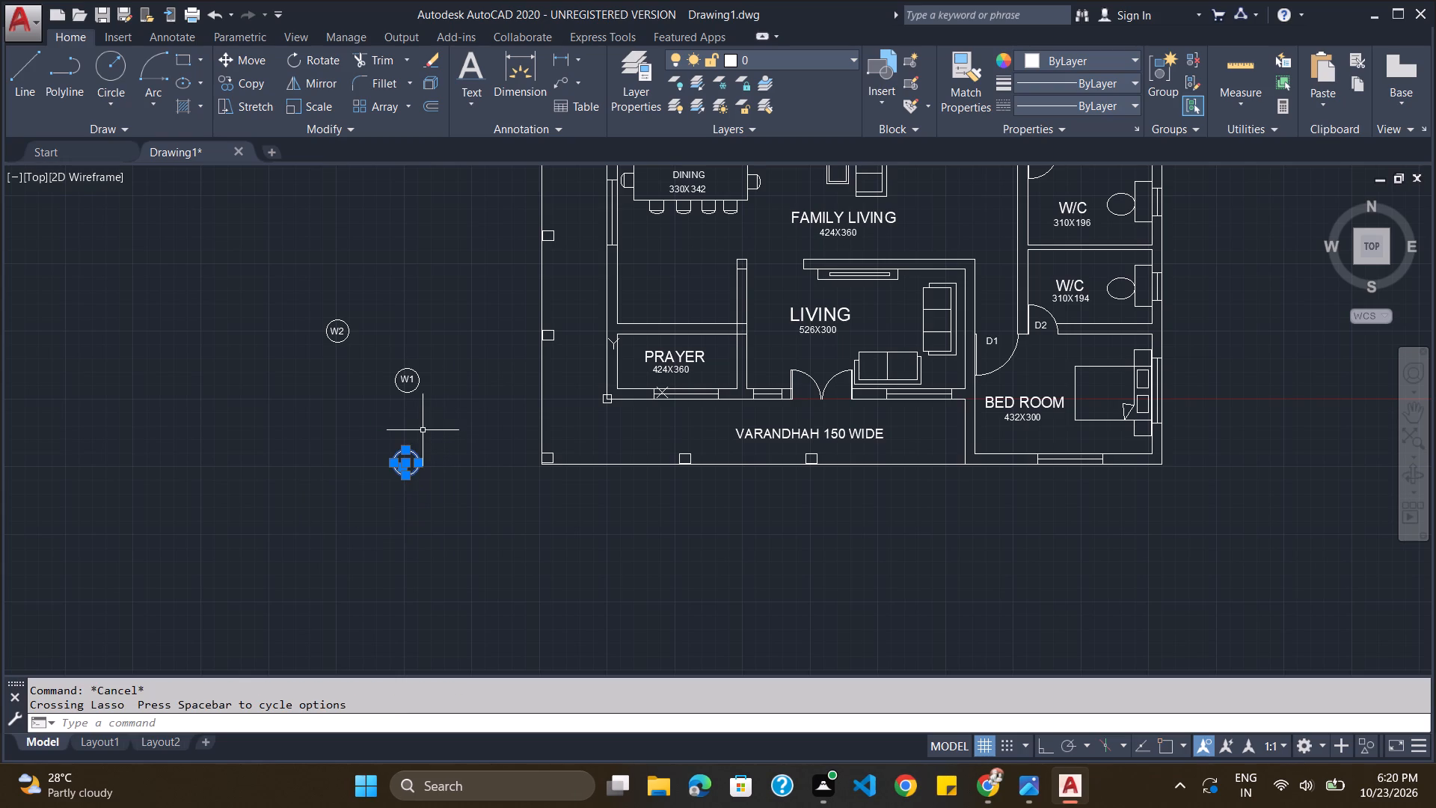
key("ctrl+c")
scroll(434, 435, "down", 2)
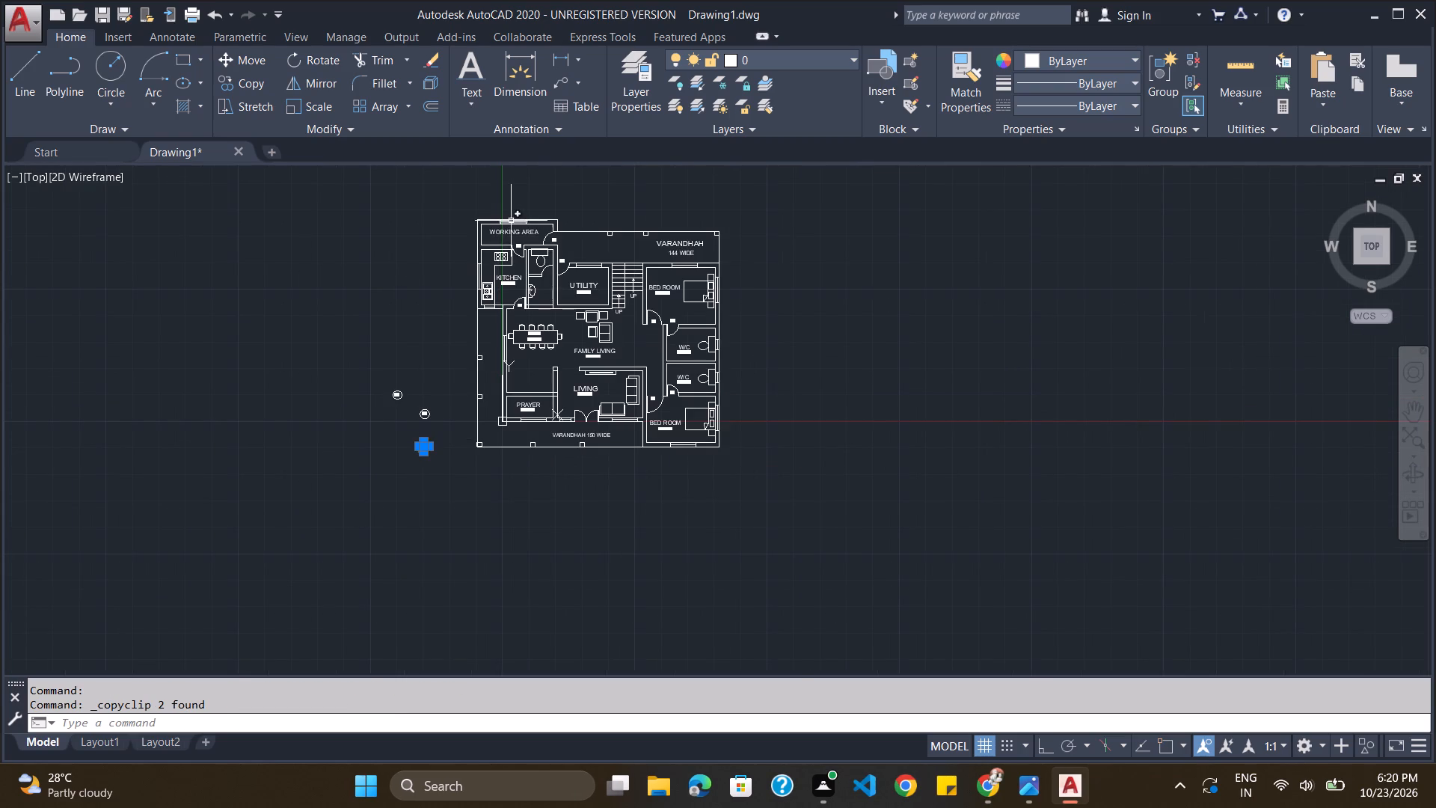
scroll(511, 220, "up", 3)
scroll(511, 225, "down", 2)
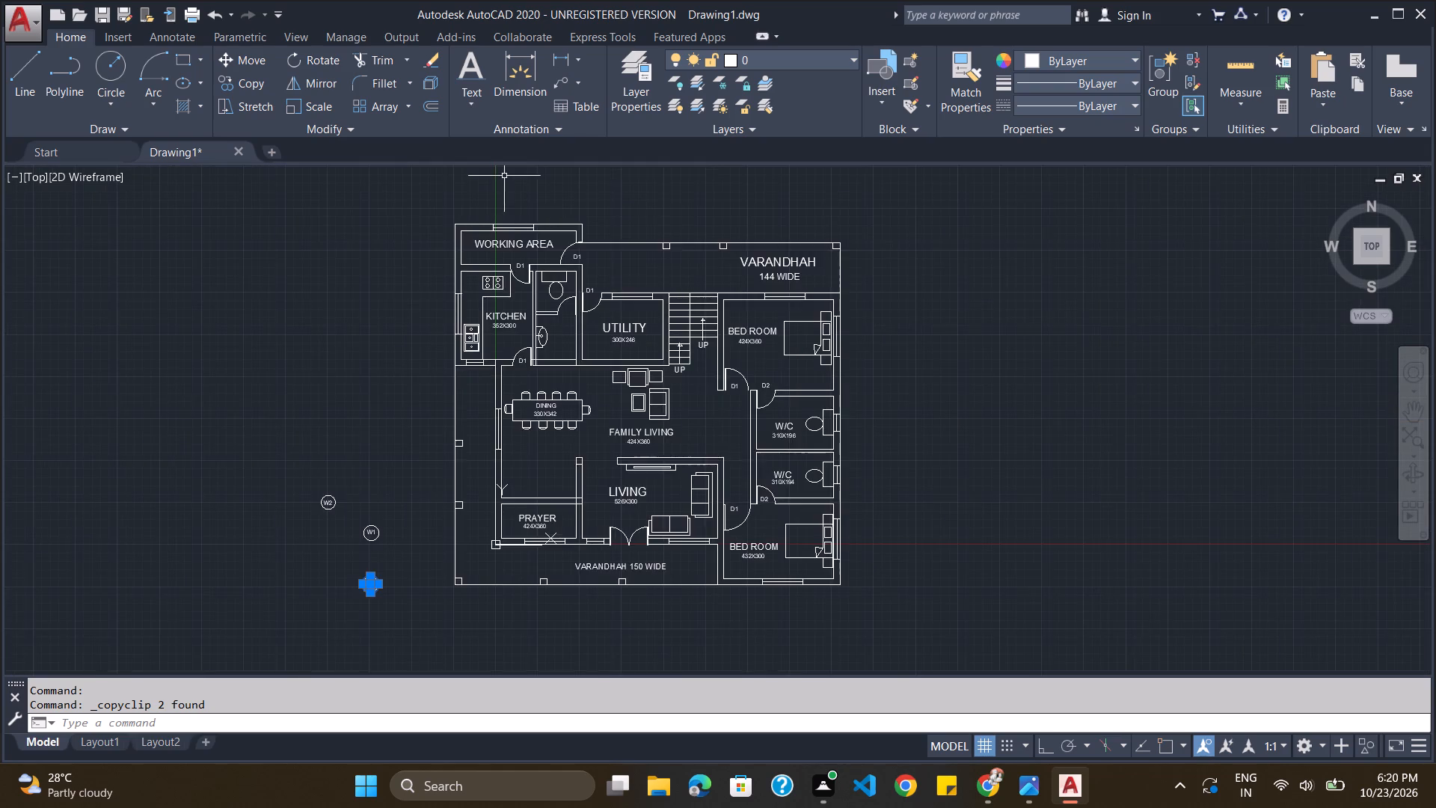
scroll(504, 176, "up", 2)
key("ctrl+v")
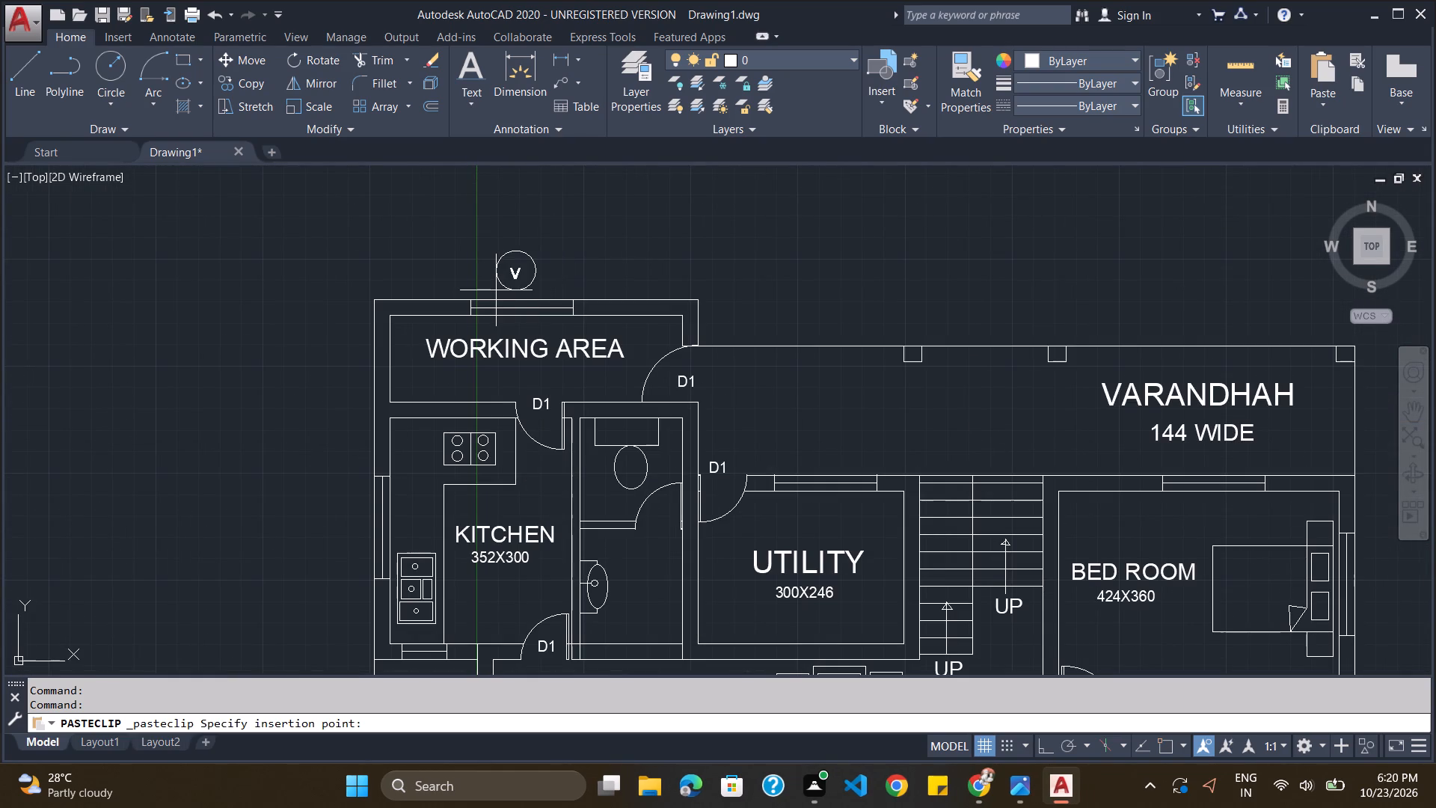
left_click(498, 290)
Place copies of the circled V label outside the windows of the 310X196 and 310X194 W/Cs.
scroll(662, 321, "down", 2)
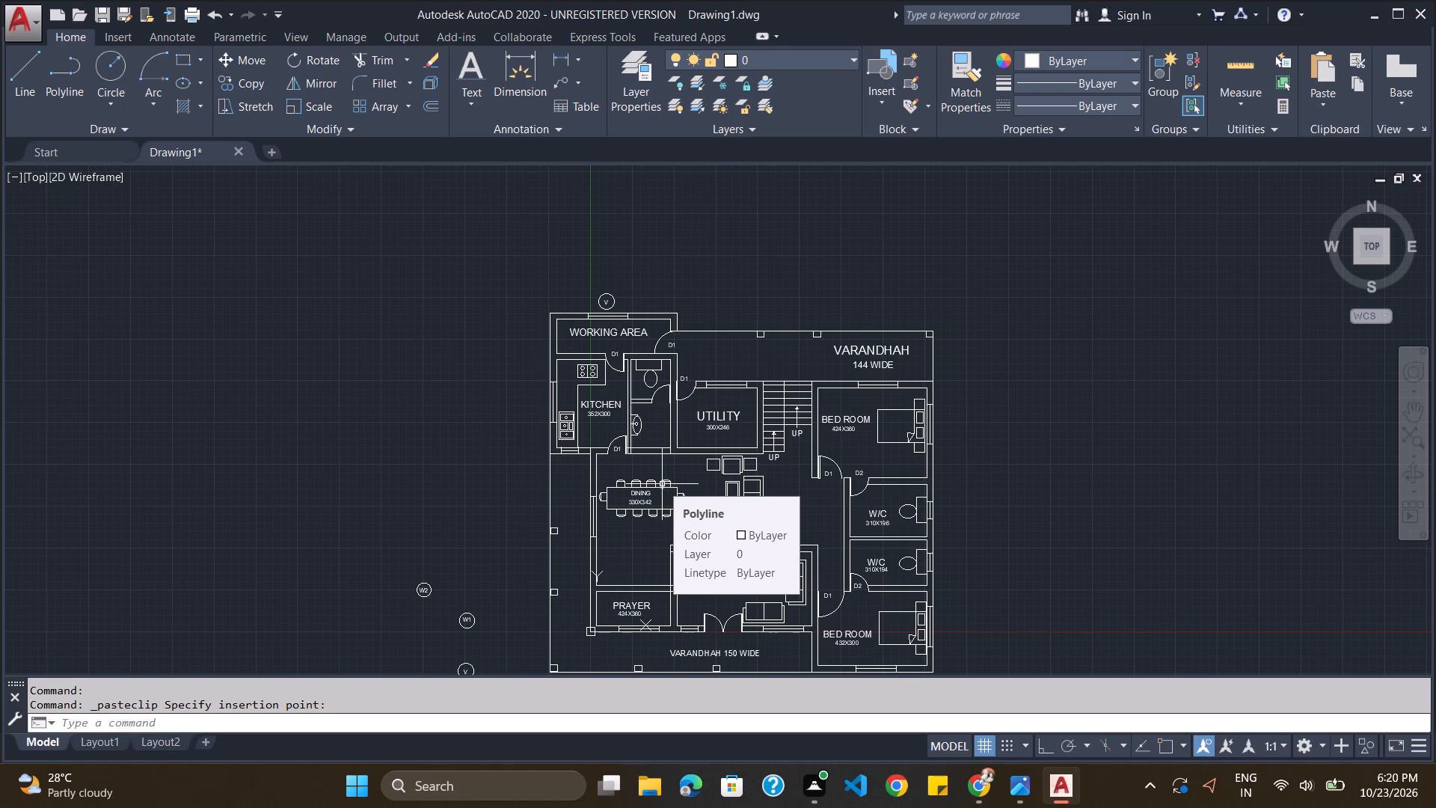
key("ctrl+v")
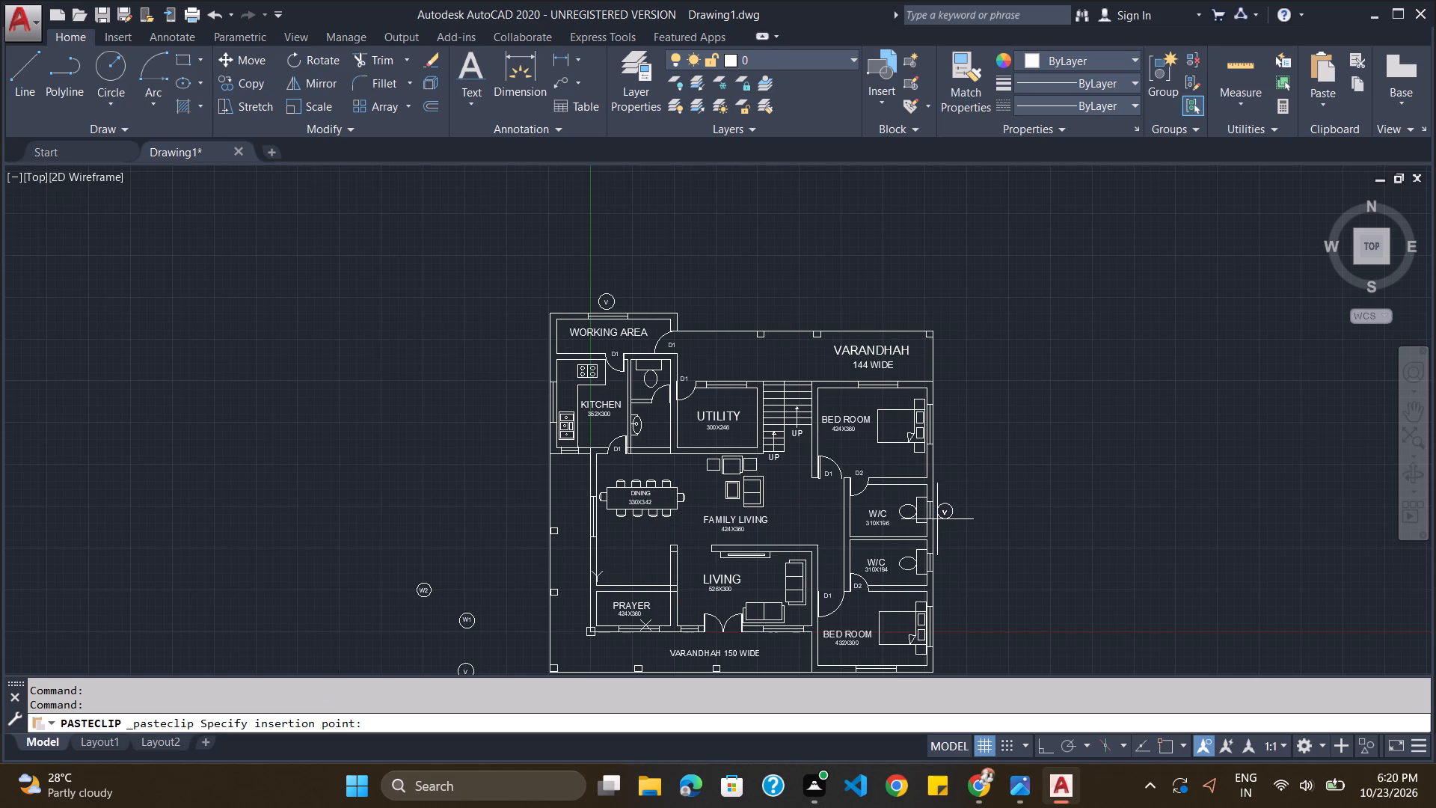
left_click(937, 518)
key("ctrl+v")
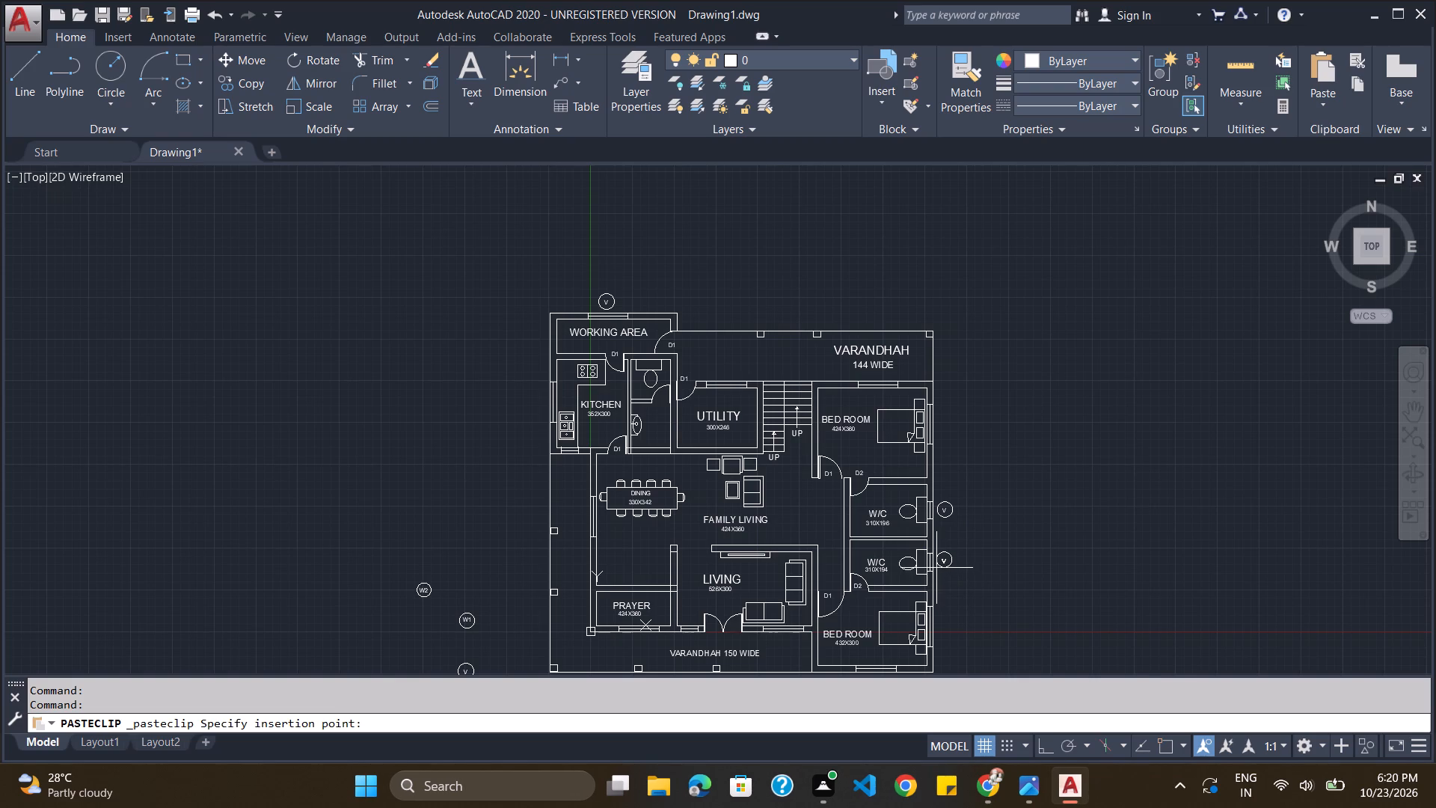
left_click(936, 568)
Copy the circled W1 label to just below the lower window of the 432X300 bedroom.
scroll(554, 539, "down", 2)
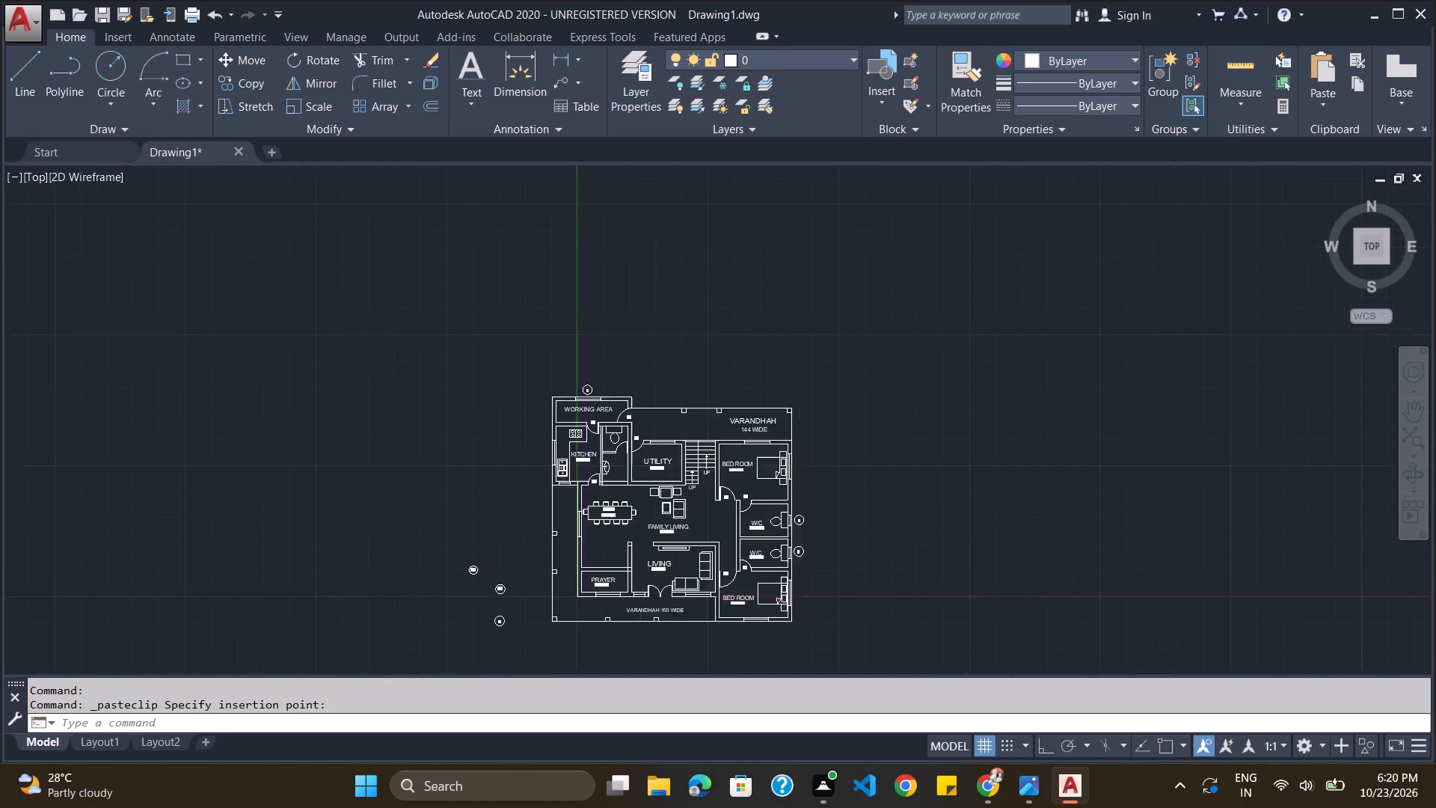
scroll(521, 640, "up", 3)
left_click_drag(504, 328, 517, 378)
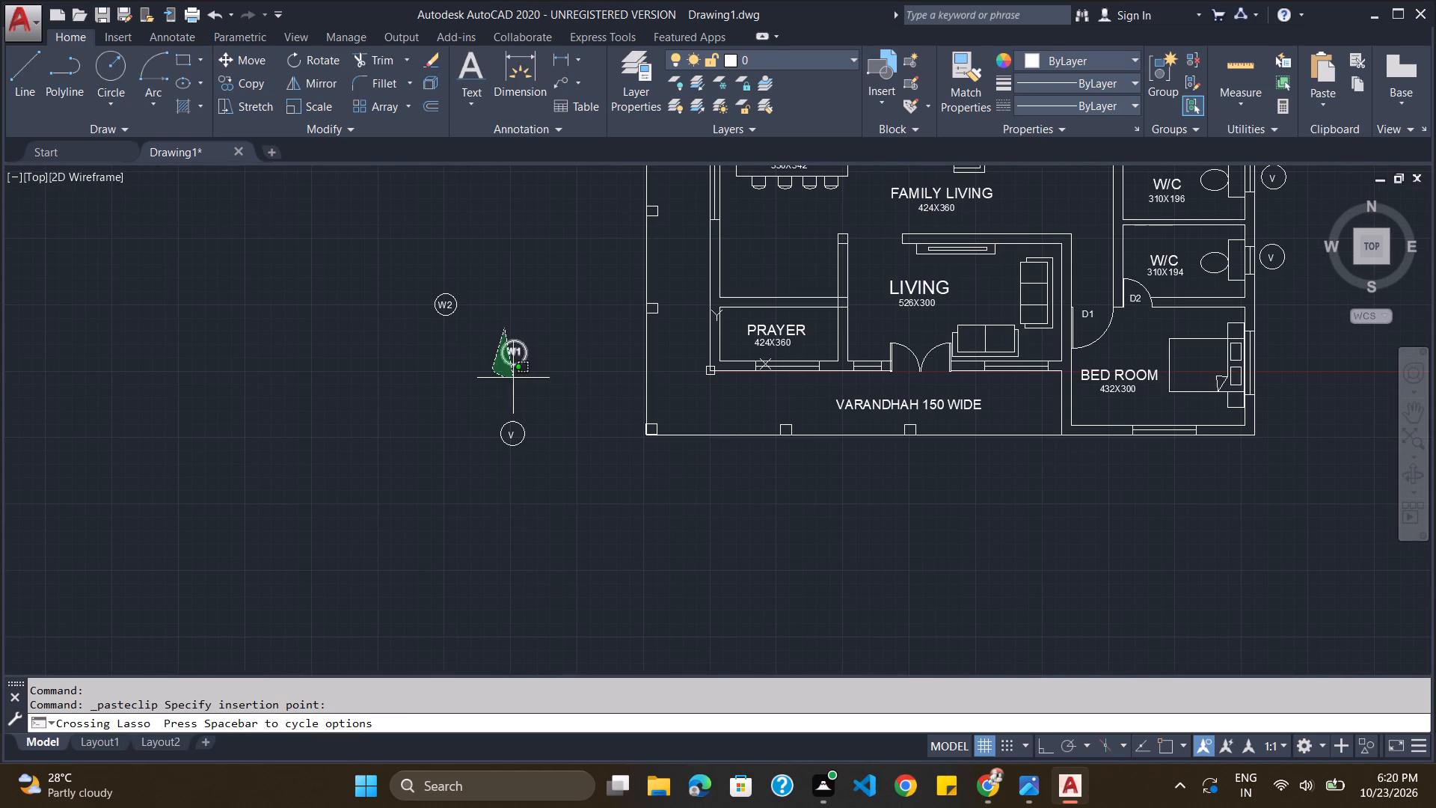
left_click_drag(517, 378, 526, 322)
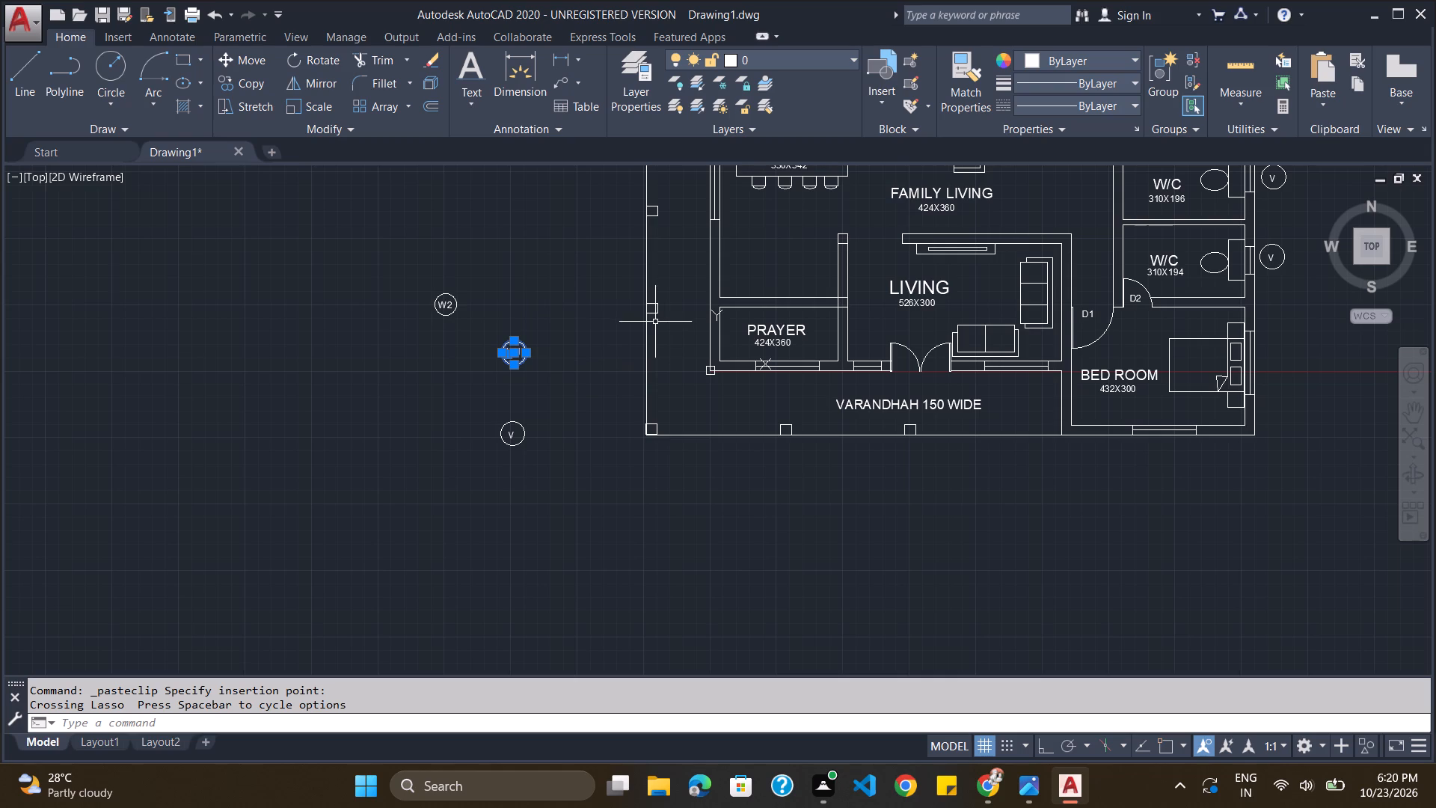
key("ctrl+c")
scroll(687, 471, "down", 1)
scroll(731, 413, "up", 1)
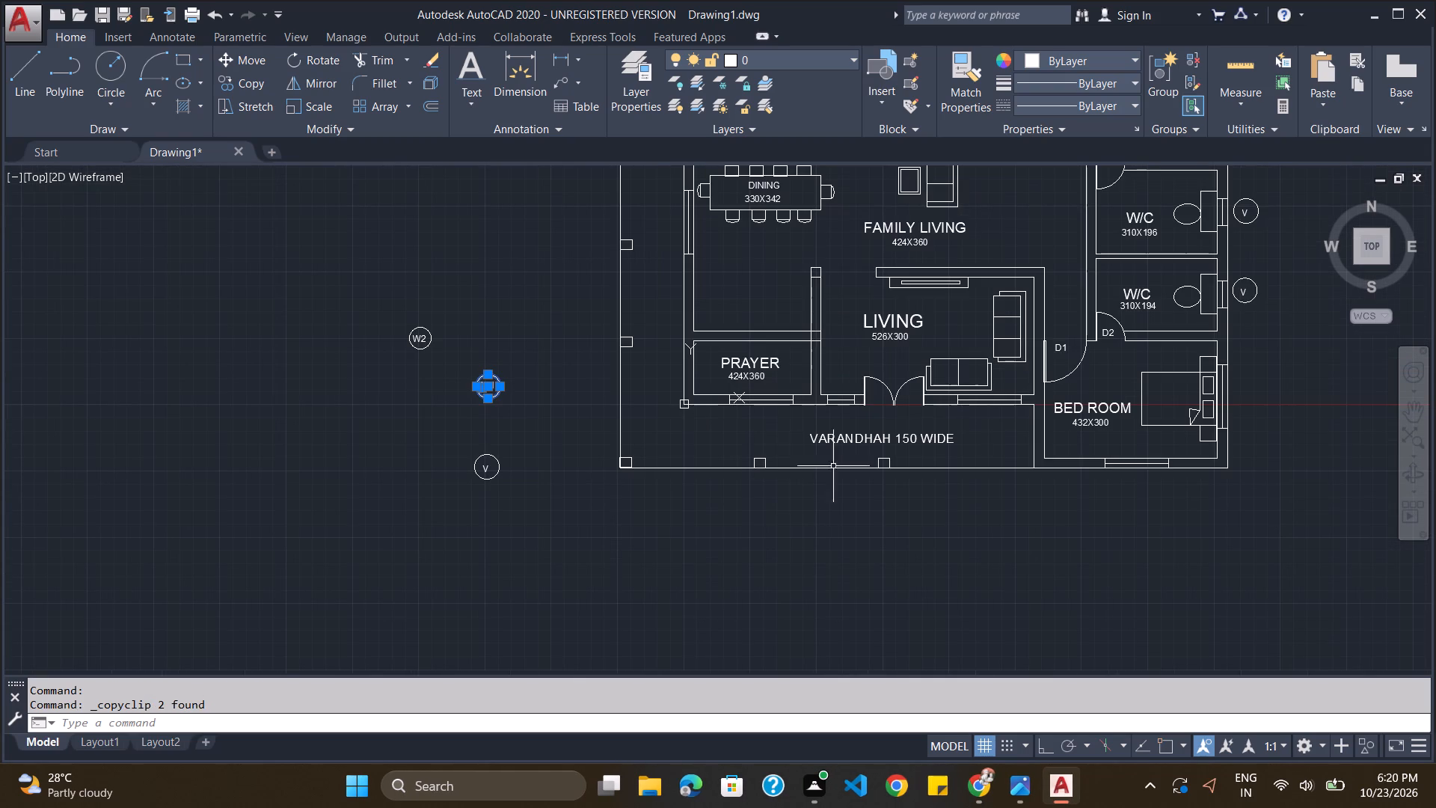
key("ctrl+v")
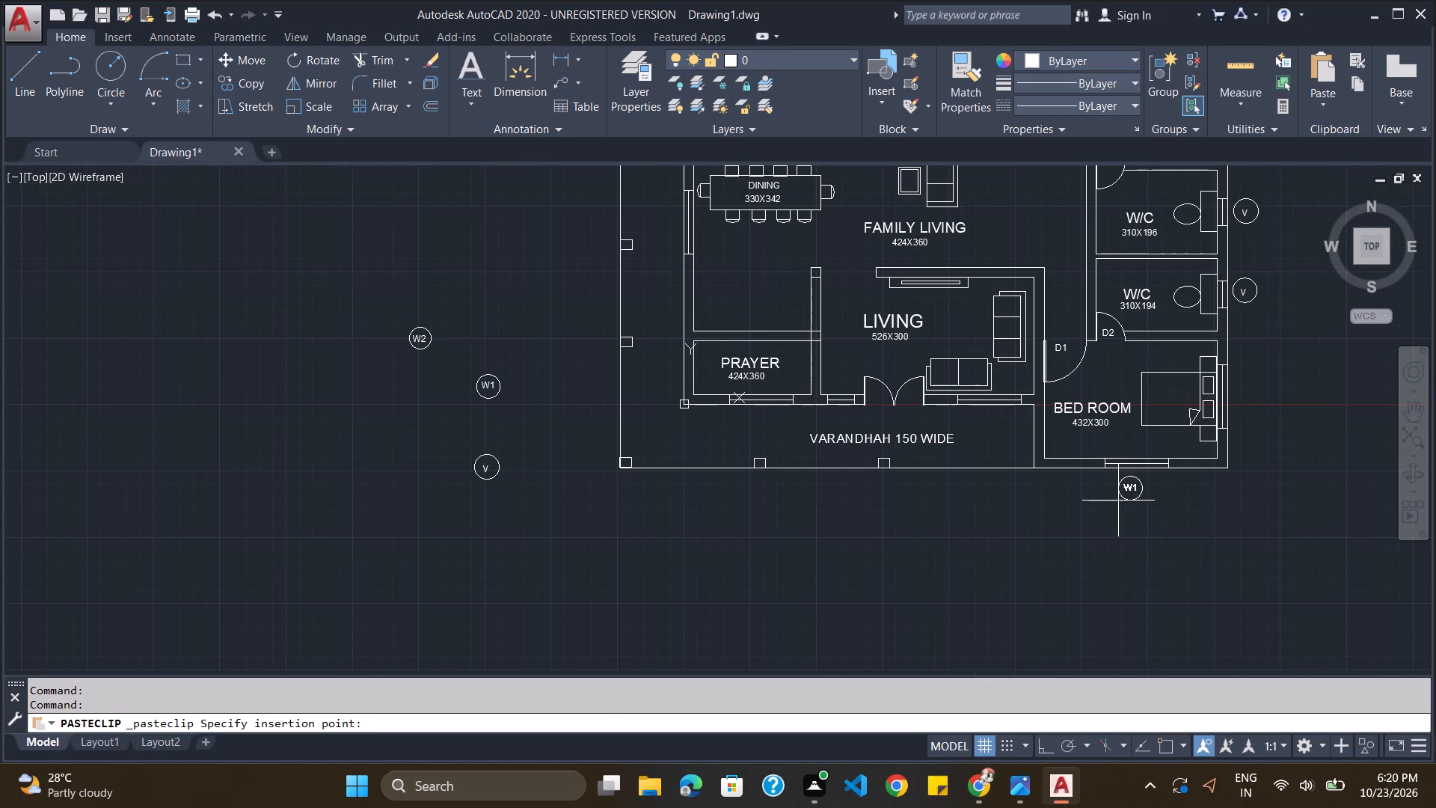
left_click(1122, 498)
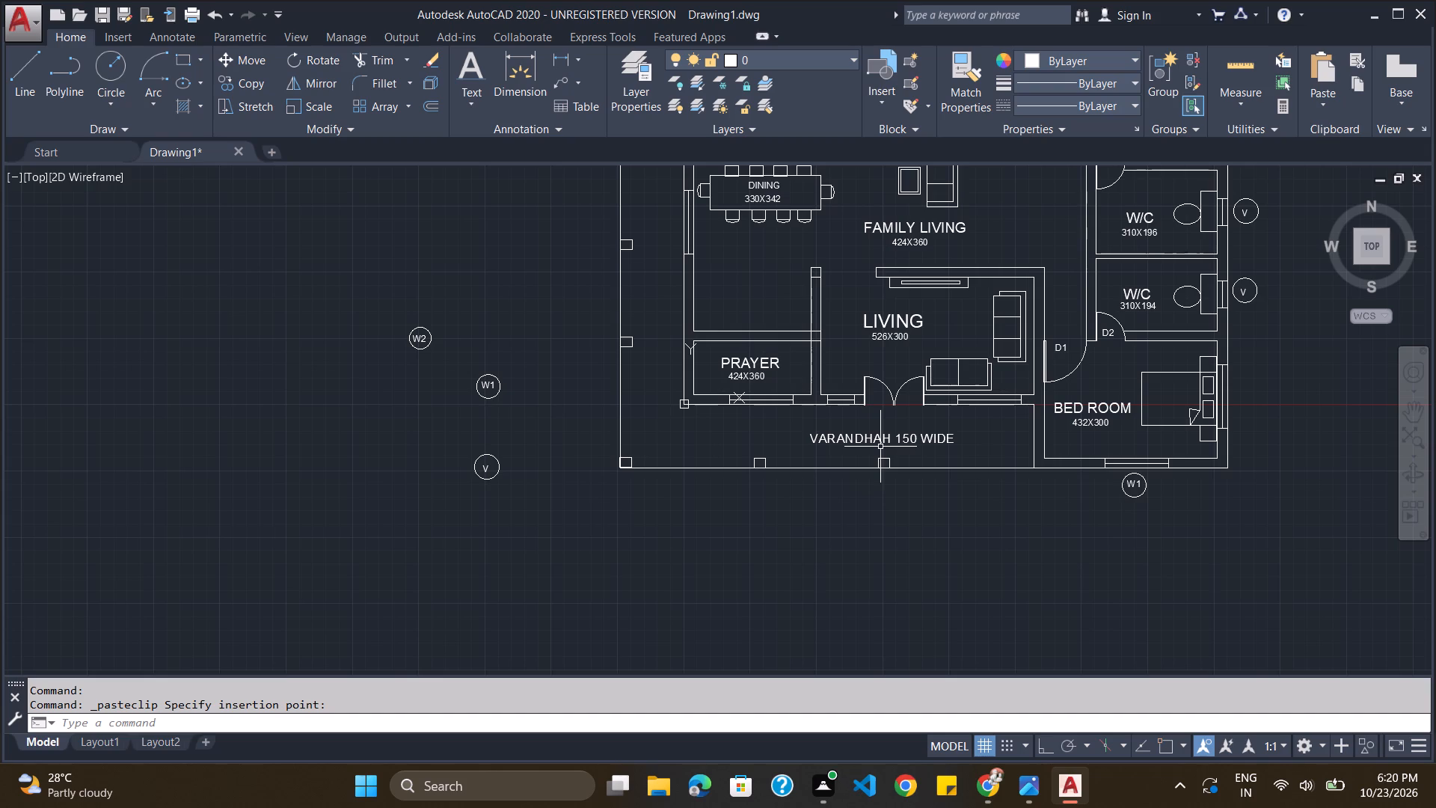
Place copies of the circled W1 label at the 424X360 bedroom's two windows, one beside its outer wall and one in the 144 WIDE varandhah.
key("ctrl+v")
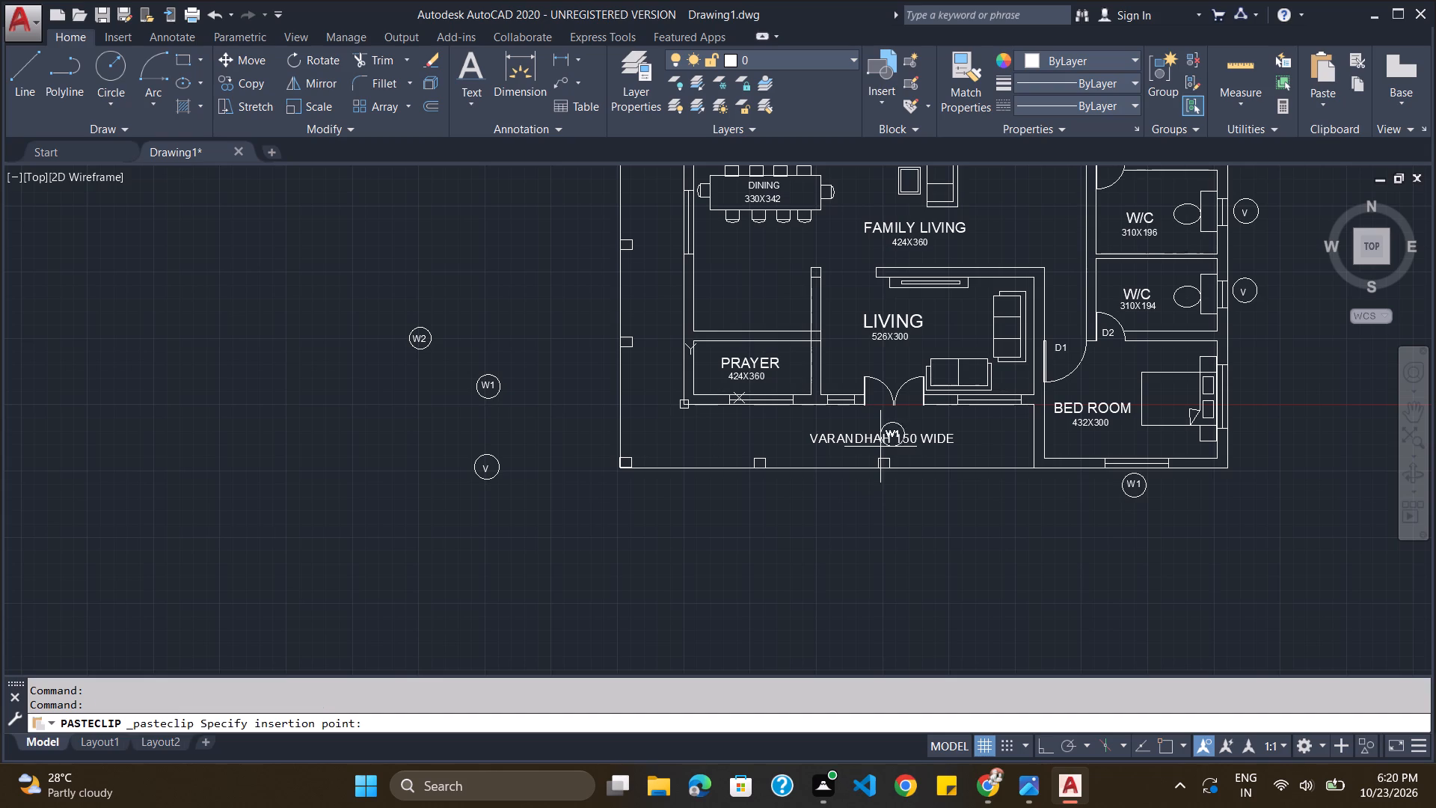
scroll(1119, 340, "down", 2)
scroll(1218, 243, "up", 2)
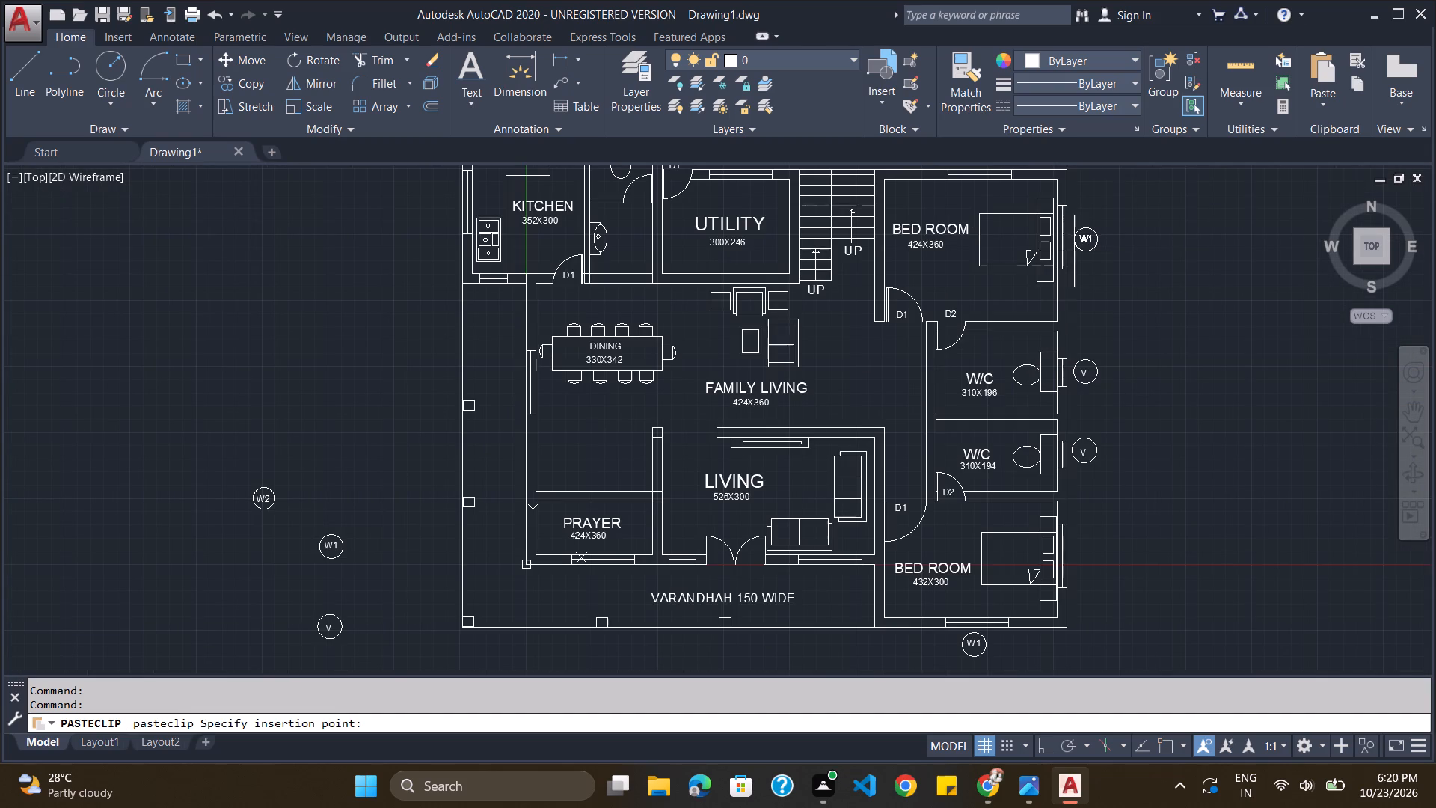
left_click(1073, 250)
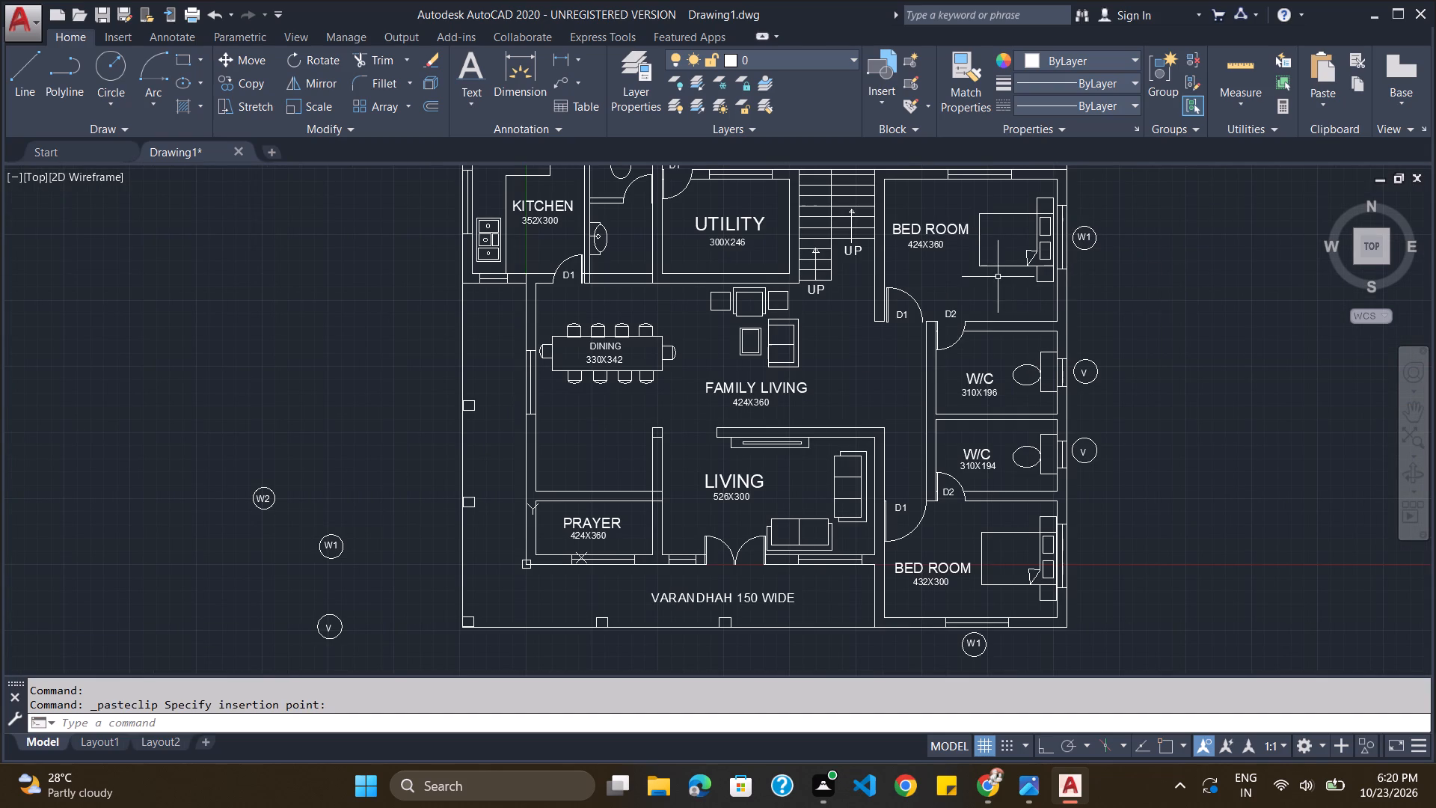
scroll(995, 272, "down", 3)
scroll(994, 230, "up", 4)
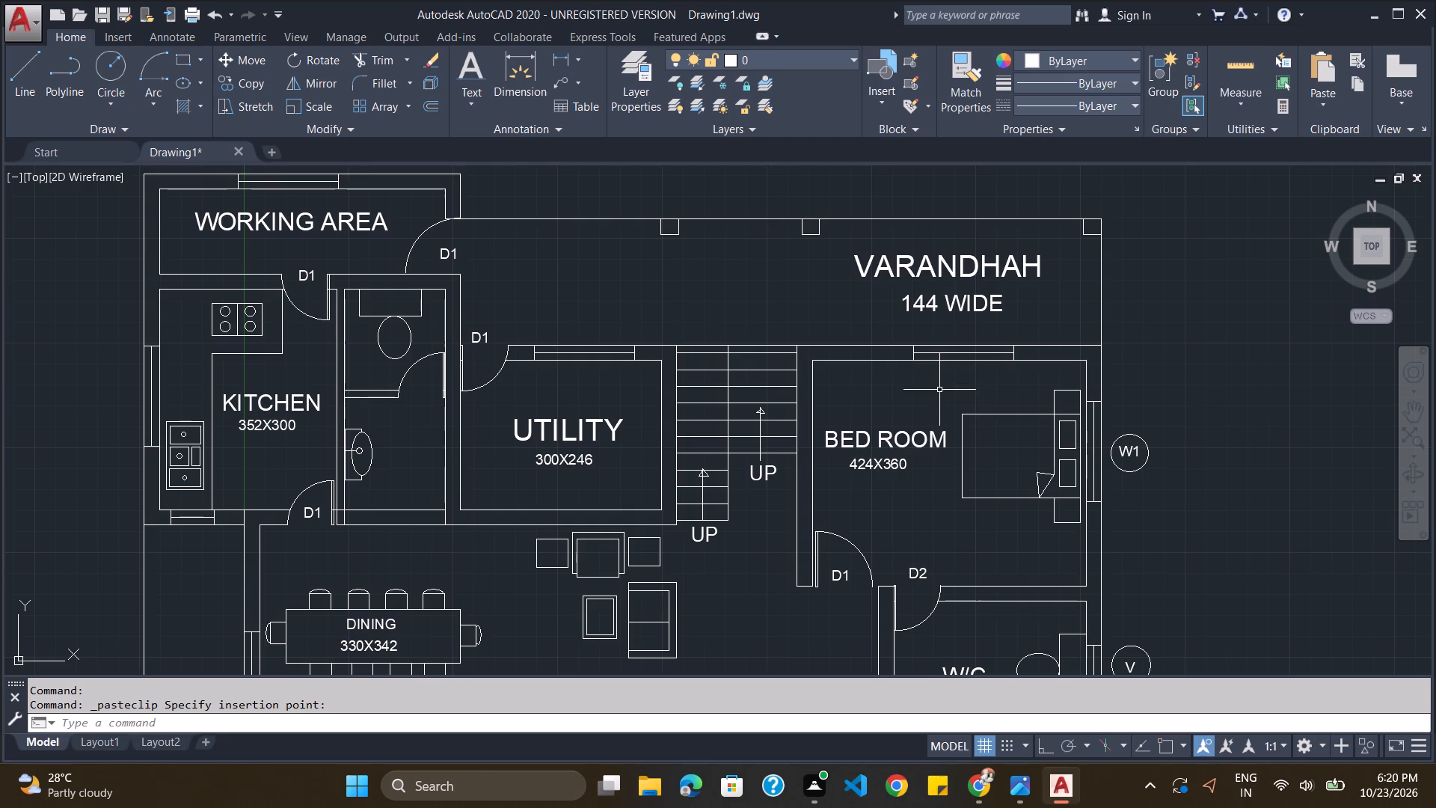
key("ctrl+v")
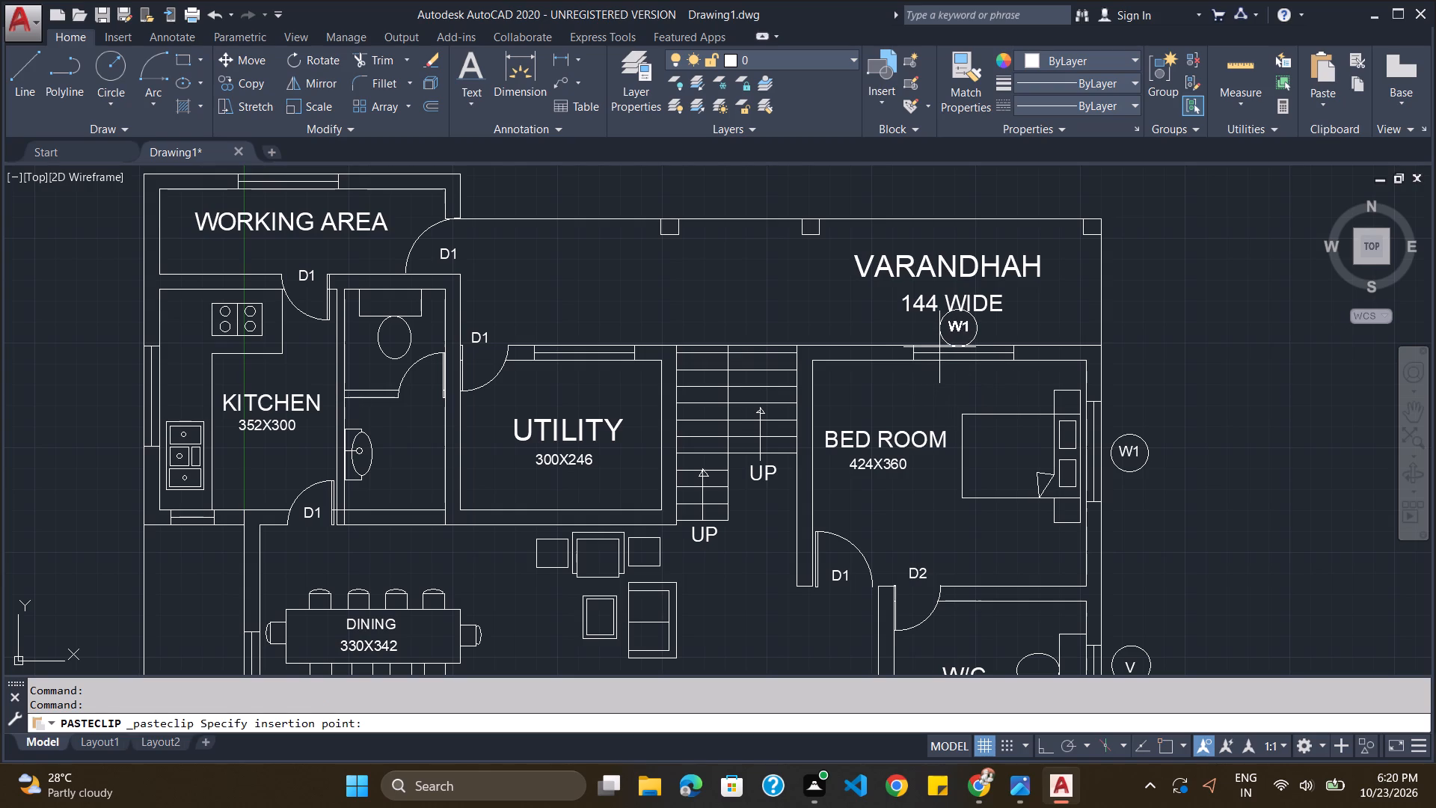
left_click(939, 347)
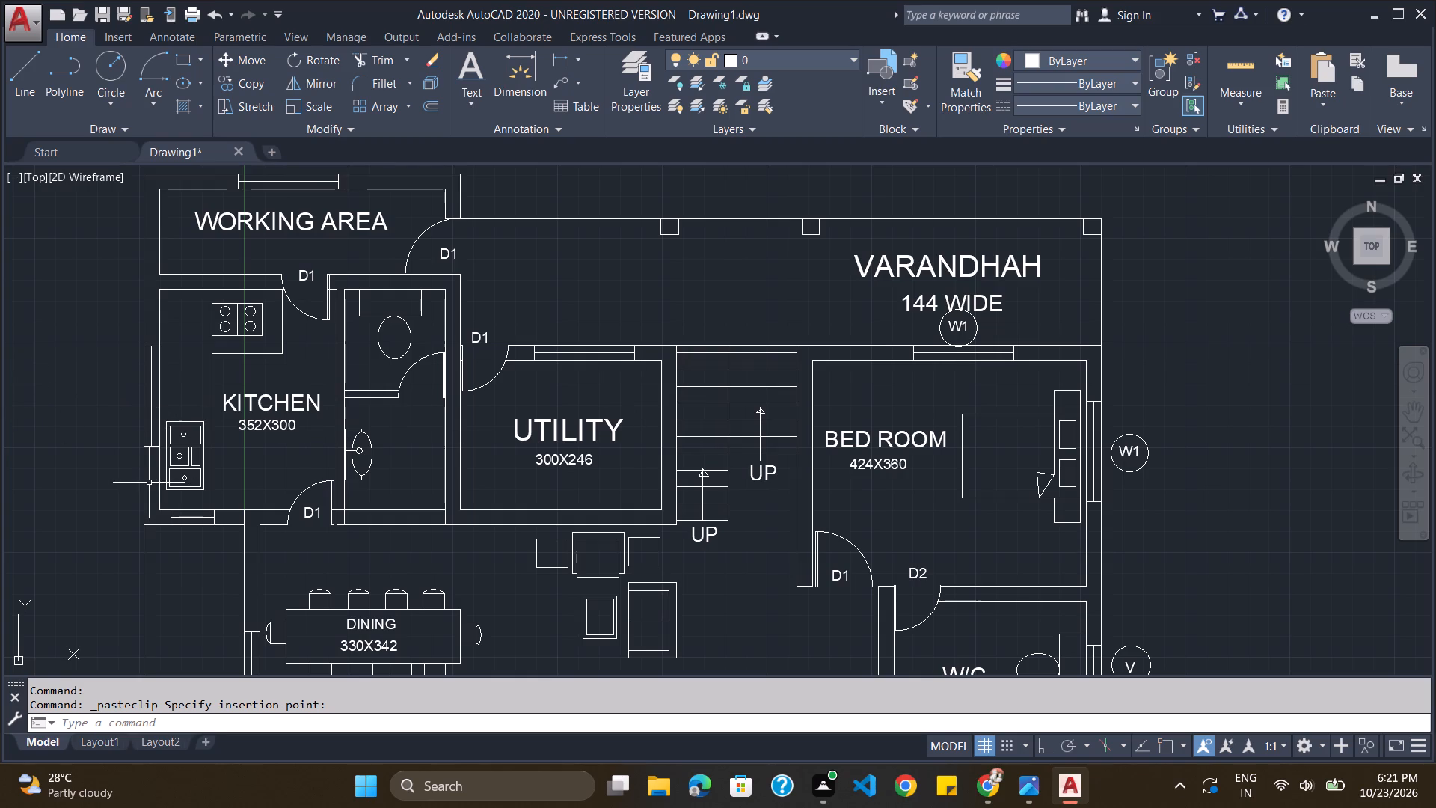
Place a copy of the circled W1 label outside the dining area's window, beside the 330X342 dining table.
key("ctrl+v")
scroll(128, 432, "down", 1)
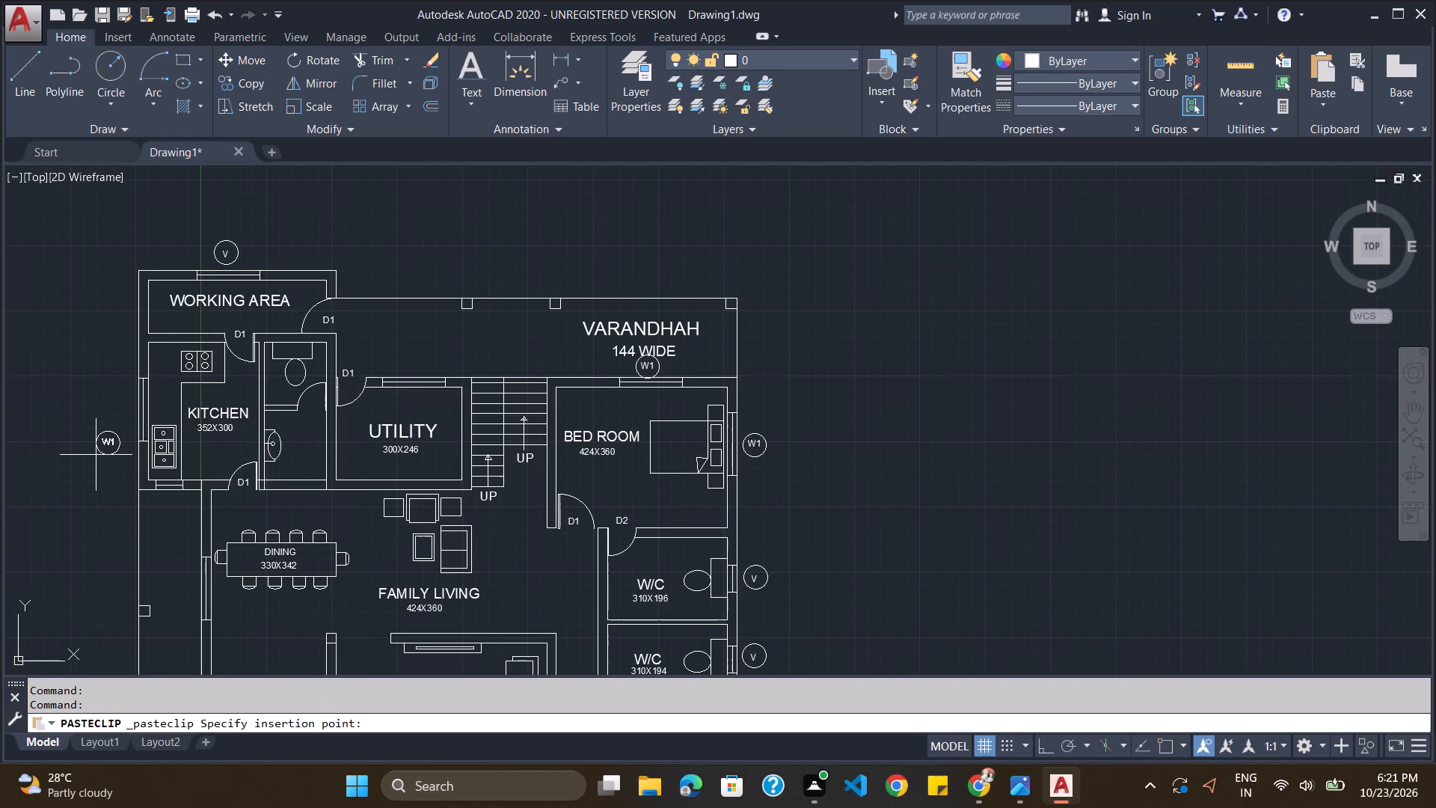
scroll(96, 455, "down", 3)
scroll(96, 492, "up", 2)
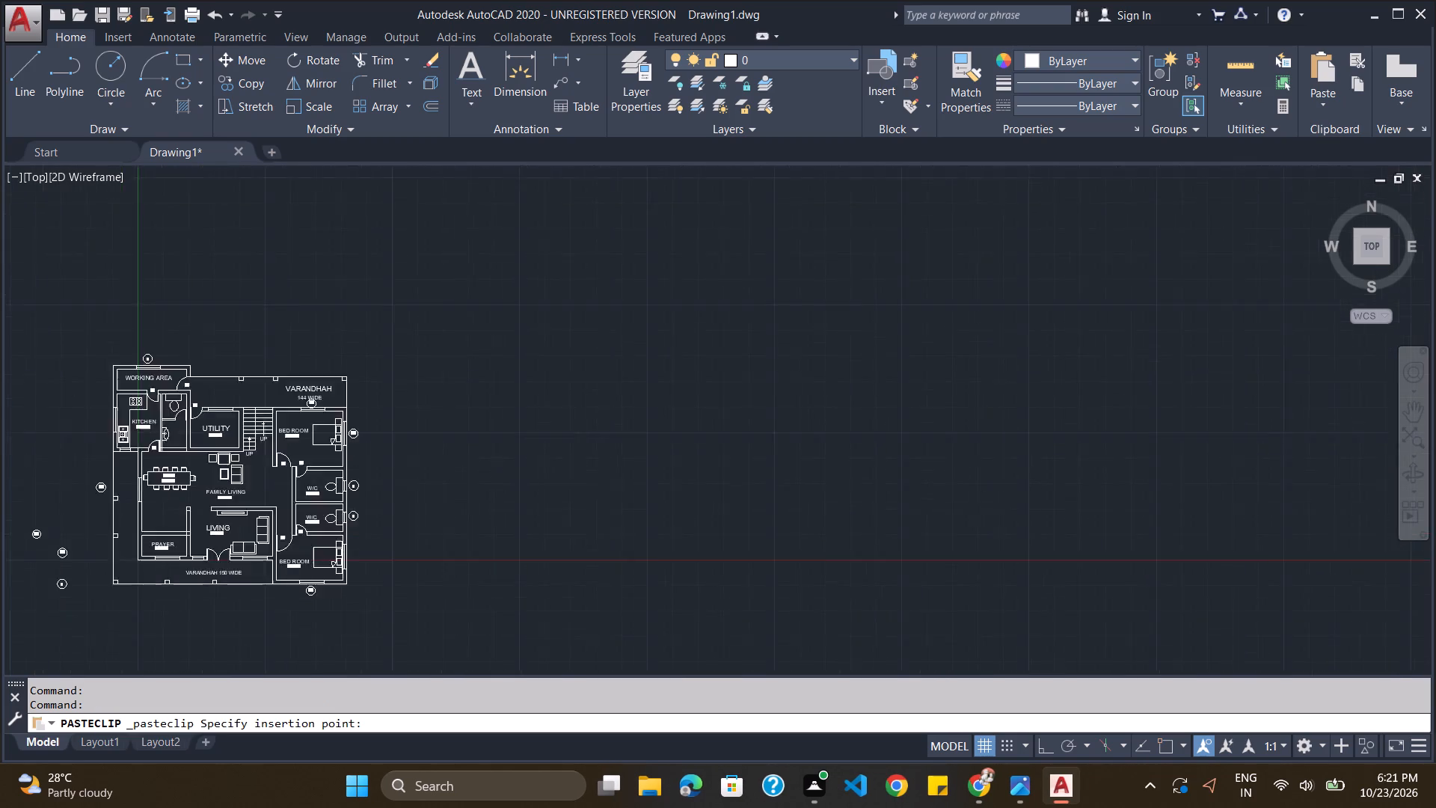
scroll(96, 492, "up", 1)
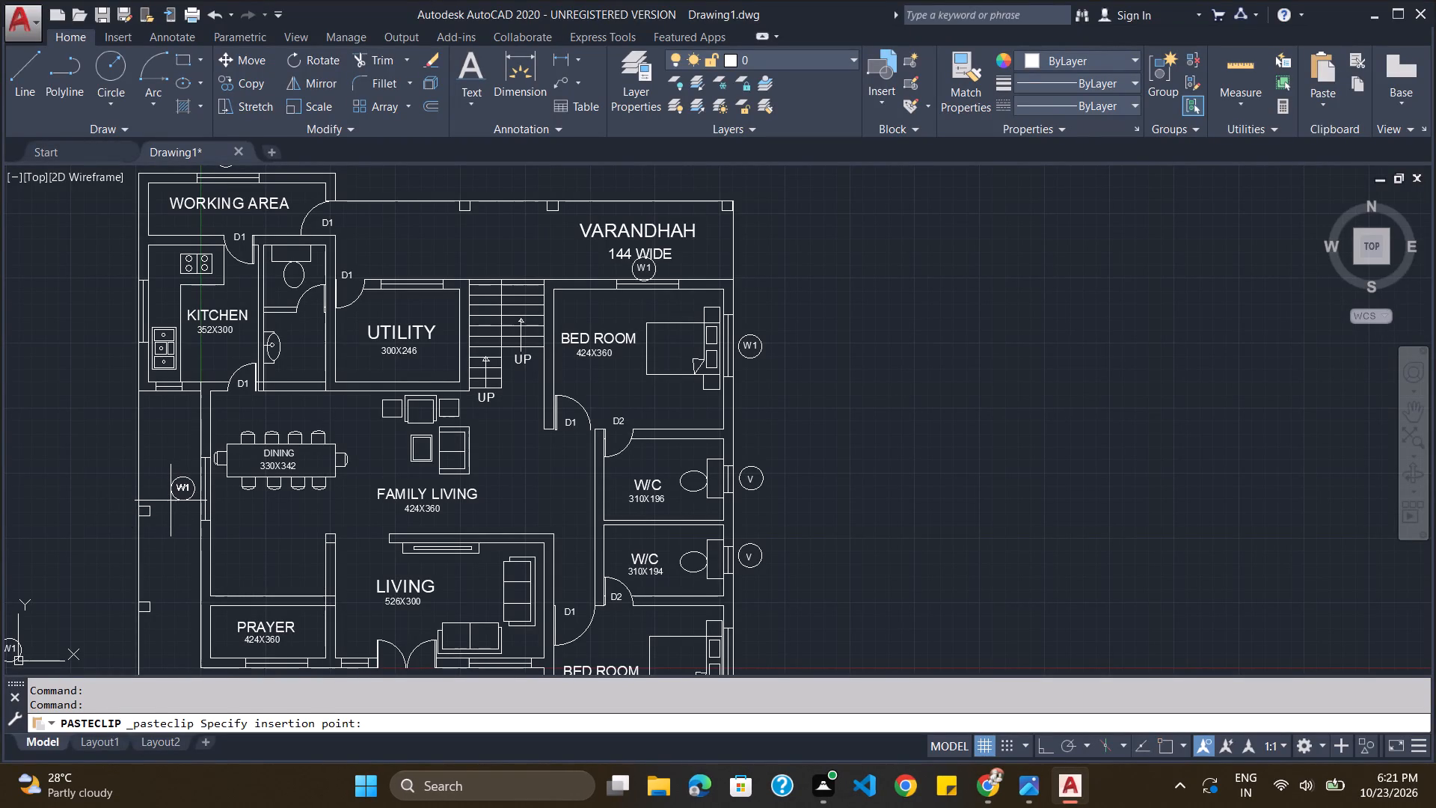
left_click(171, 501)
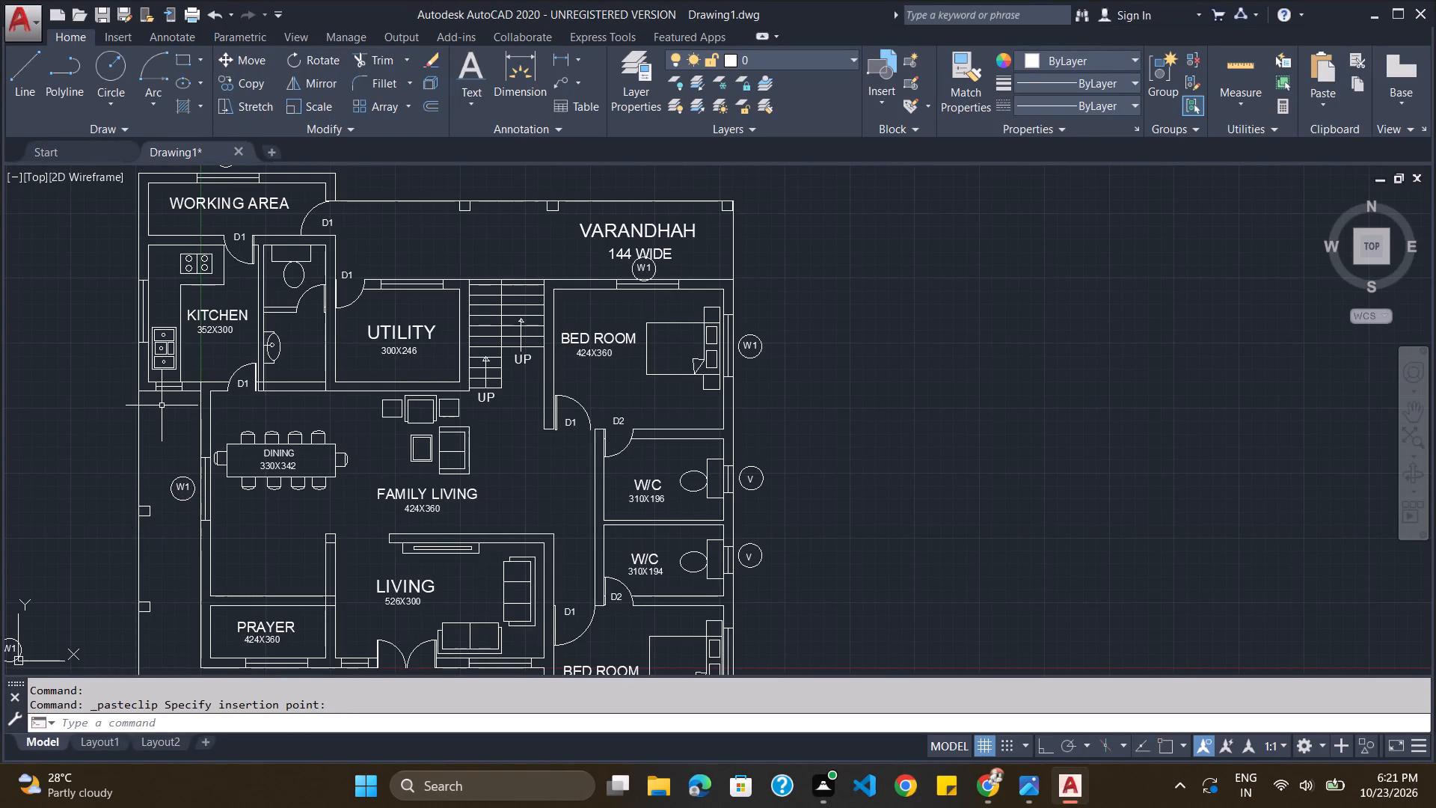
Place a copy of the circled label just below the kitchen's lower window and change its text to W4.
key("ctrl+v")
left_click(156, 420)
scroll(162, 405, "up", 3)
double_click(201, 410)
double_click(203, 410)
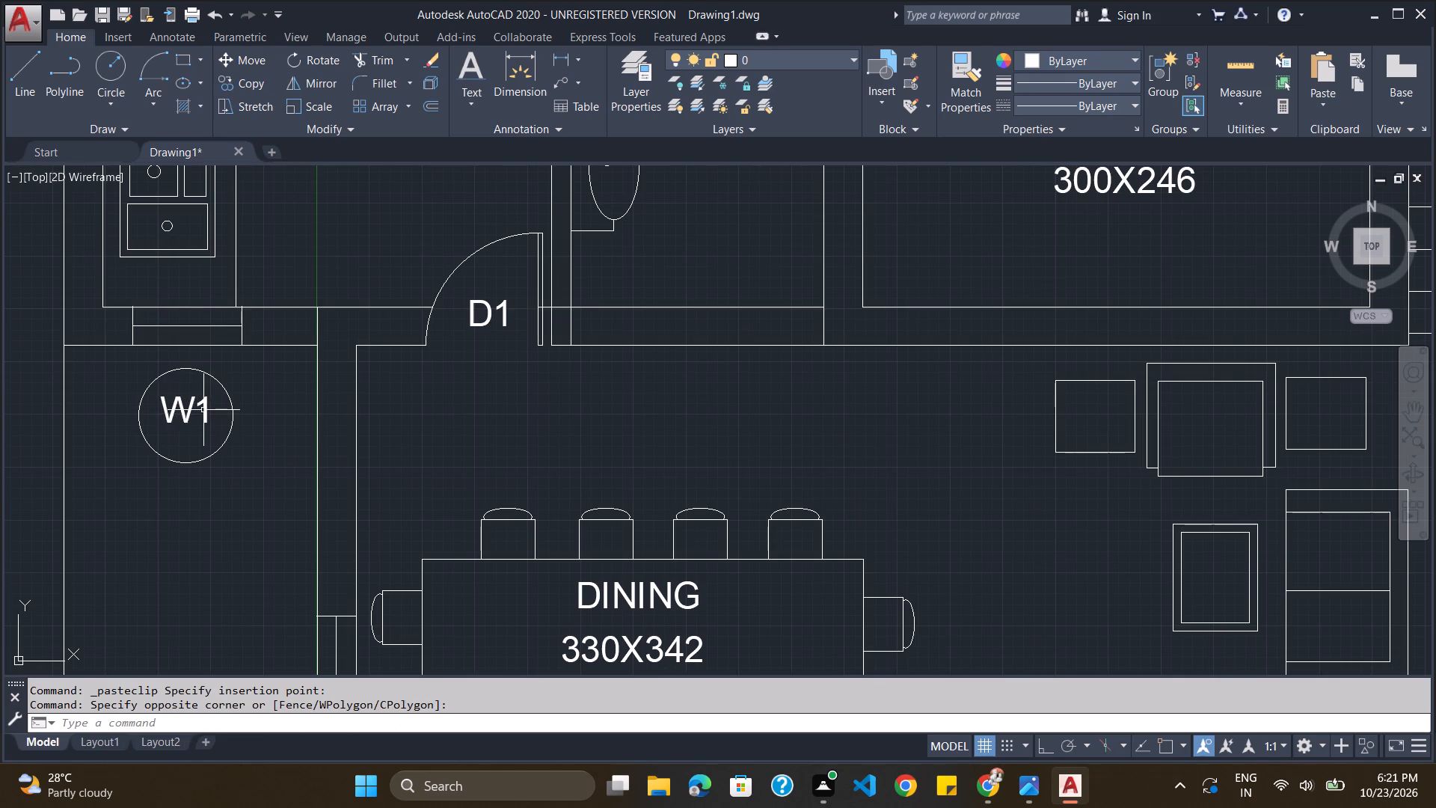
double_click(206, 410)
left_click(206, 411)
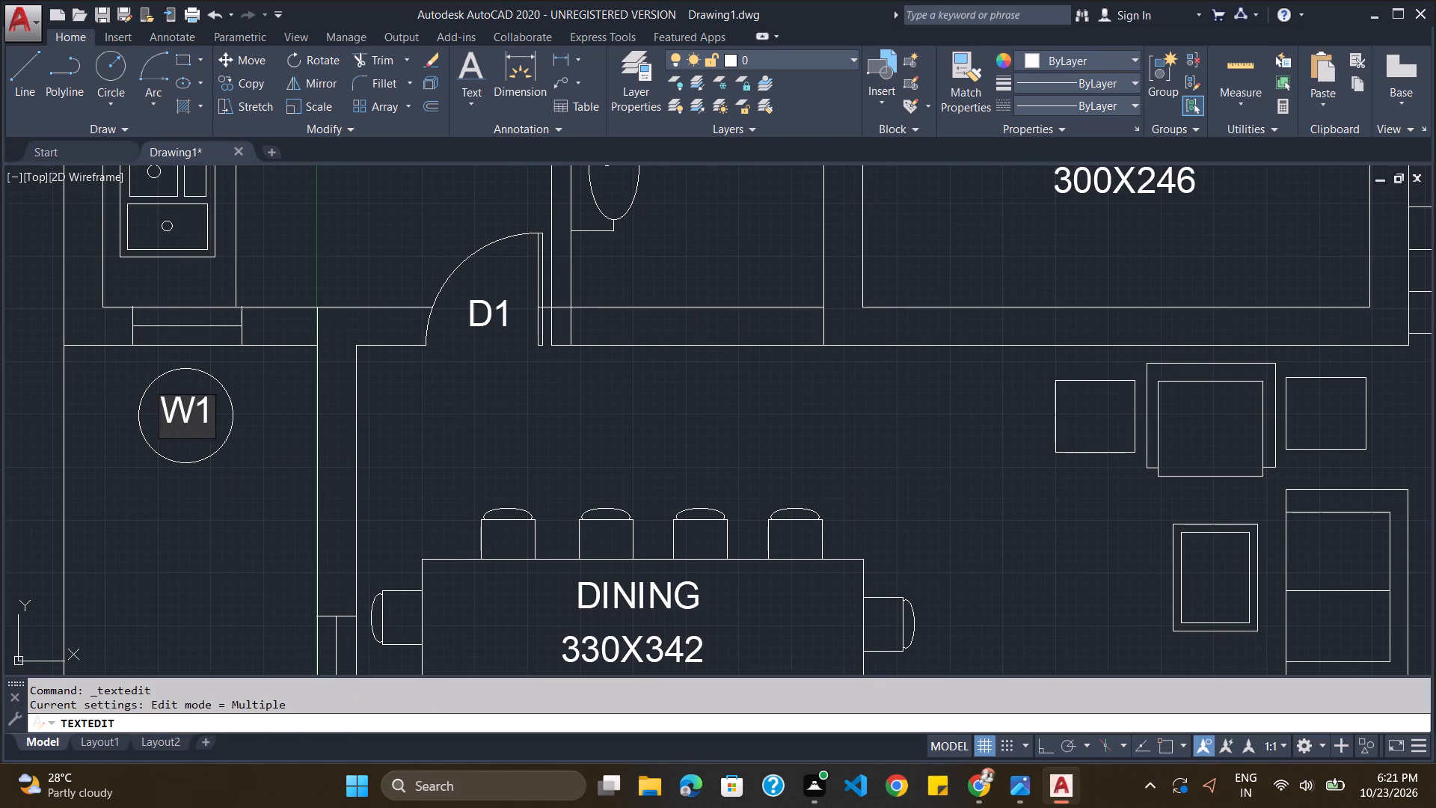
key("BackSpace")
key("4")
key("Return")
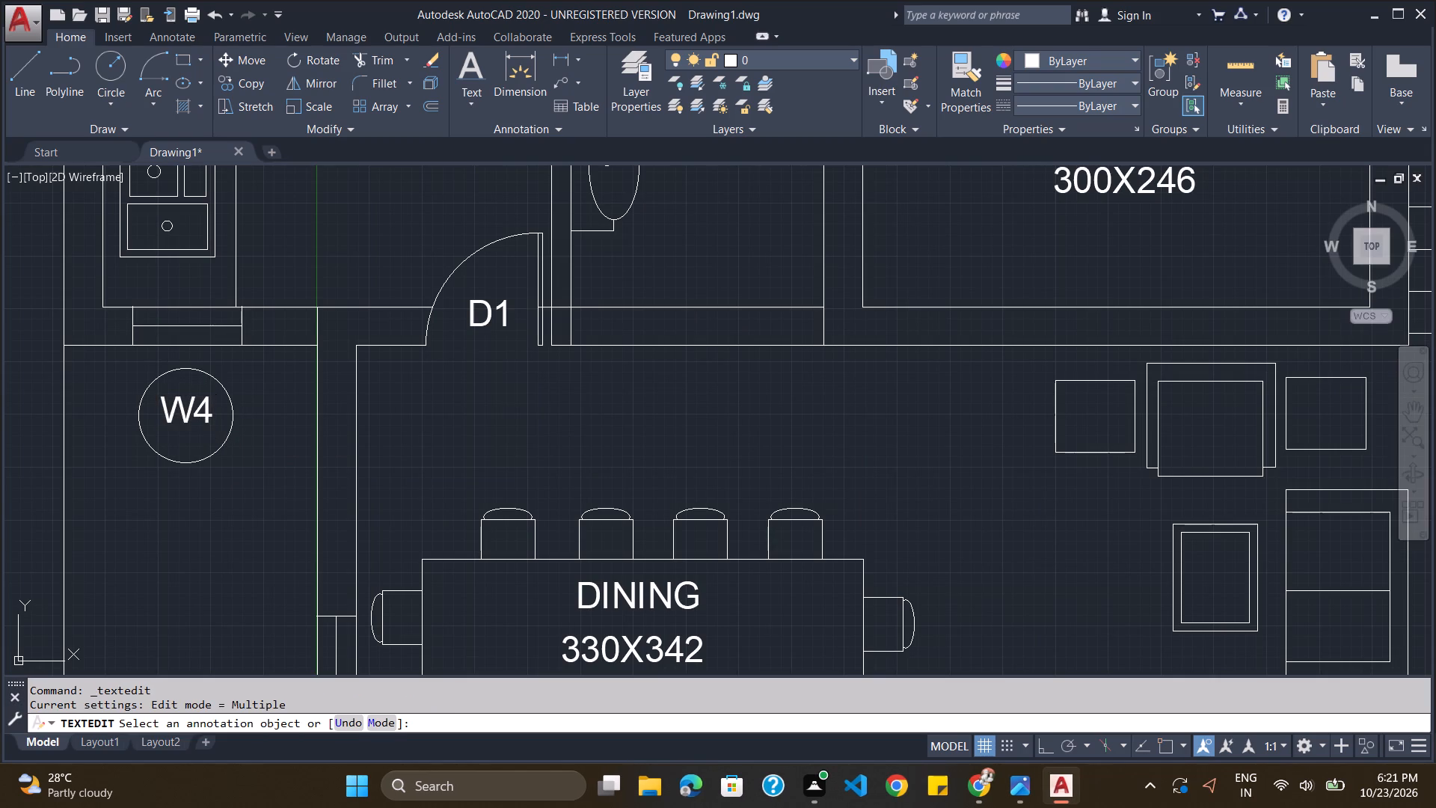
Place a copy of the circled label outside the kitchen's outer side window and change its text to KW1.
scroll(227, 435, "down", 1)
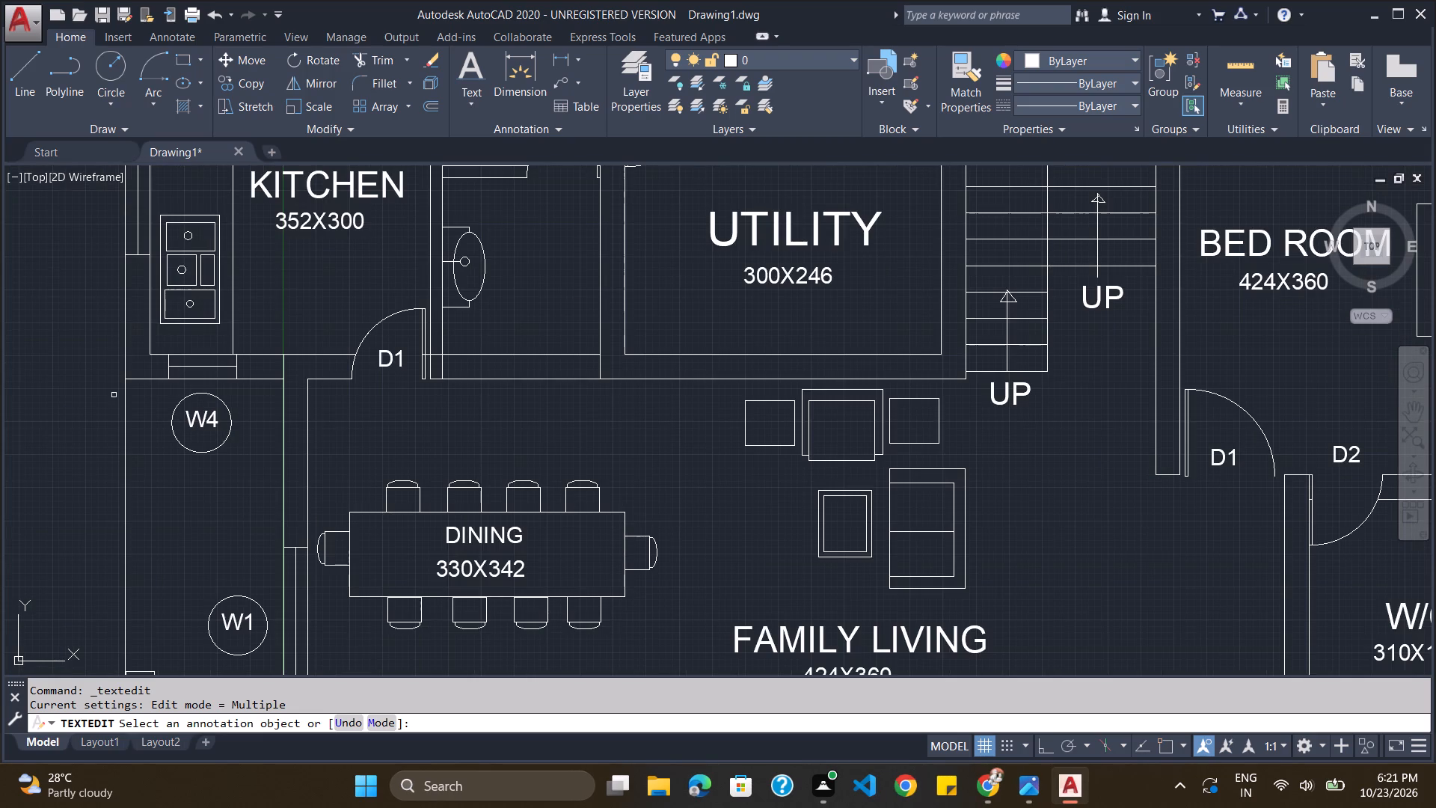
scroll(114, 395, "down", 3)
scroll(105, 344, "up", 2)
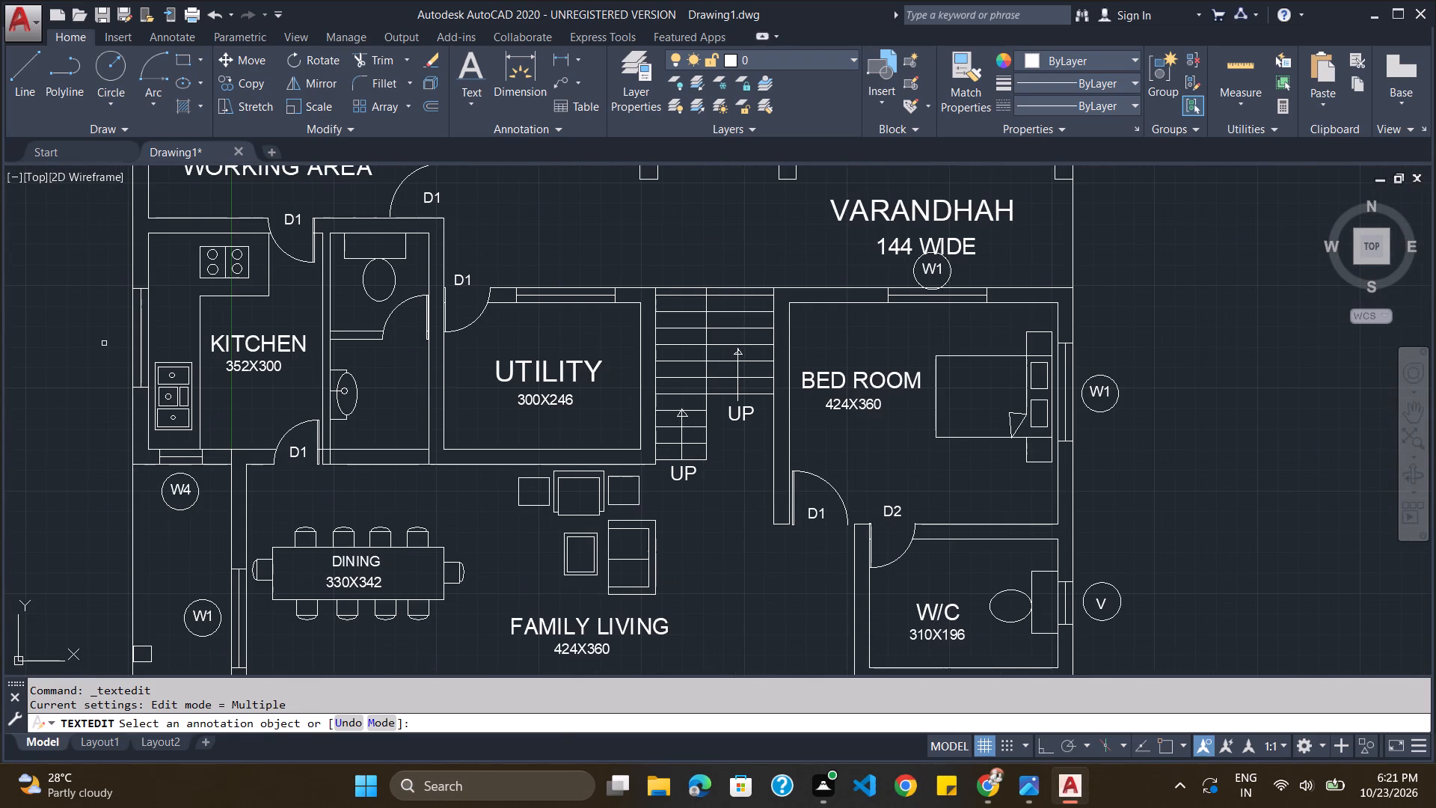
key("ctrl+v")
left_click(88, 337)
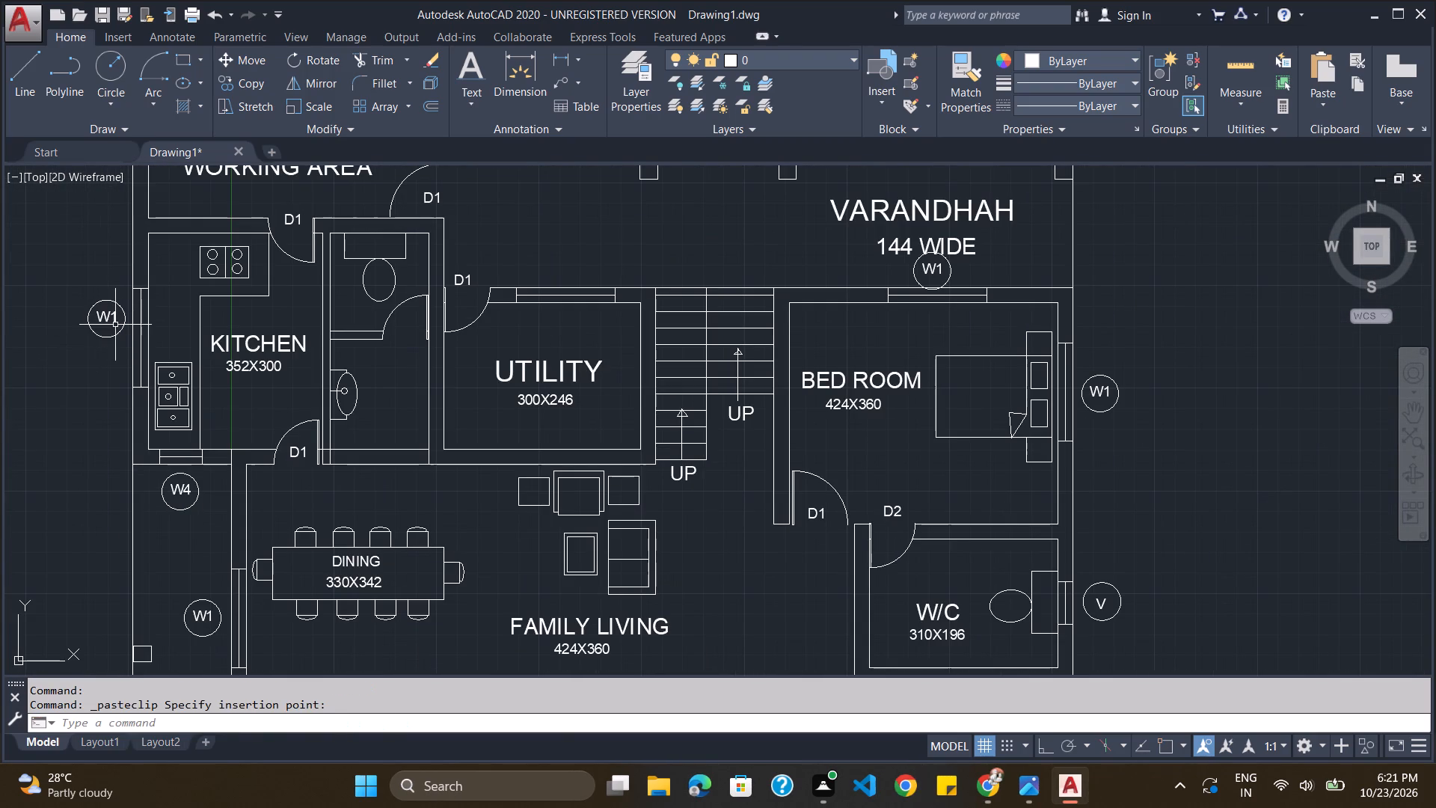
double_click(113, 321)
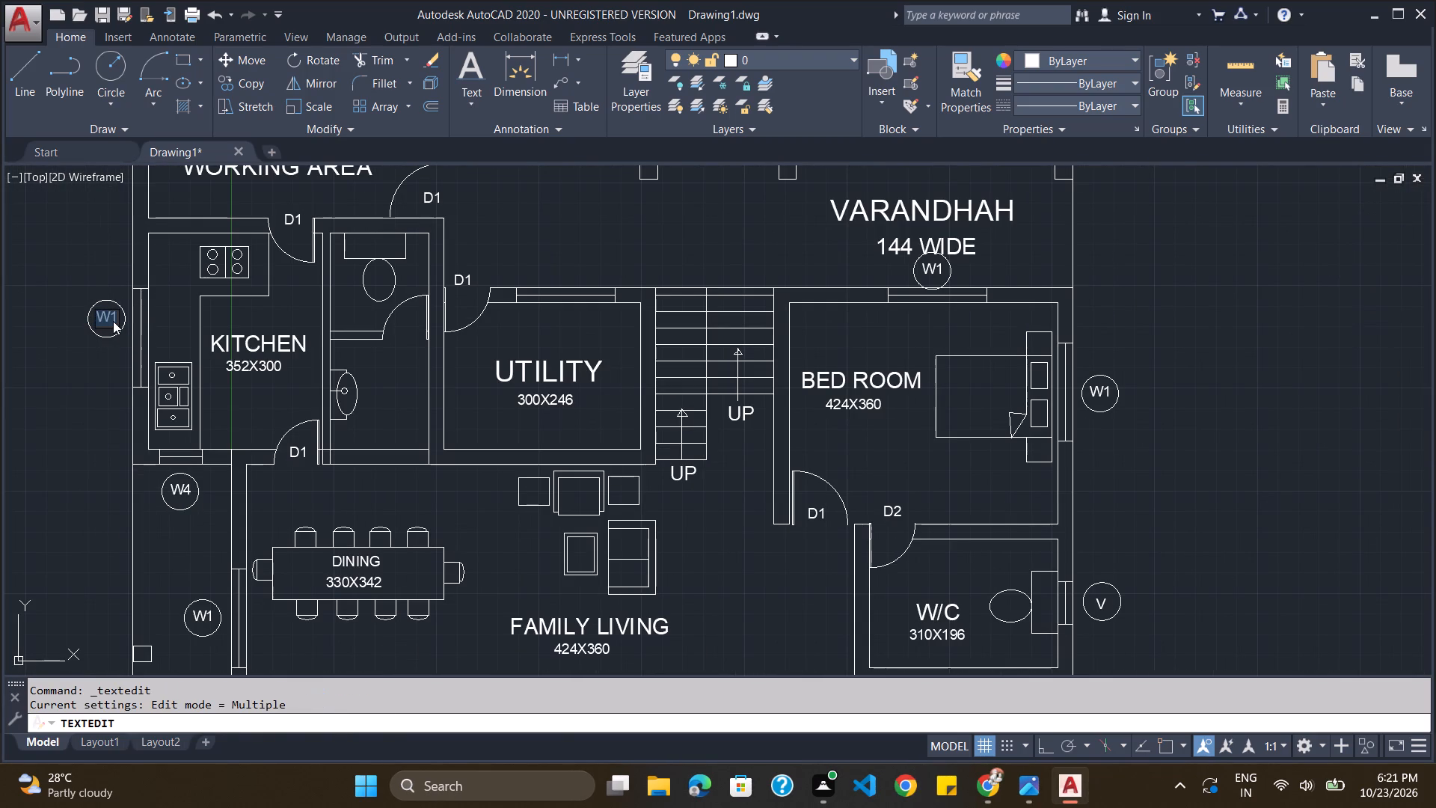
key("k")
key("w")
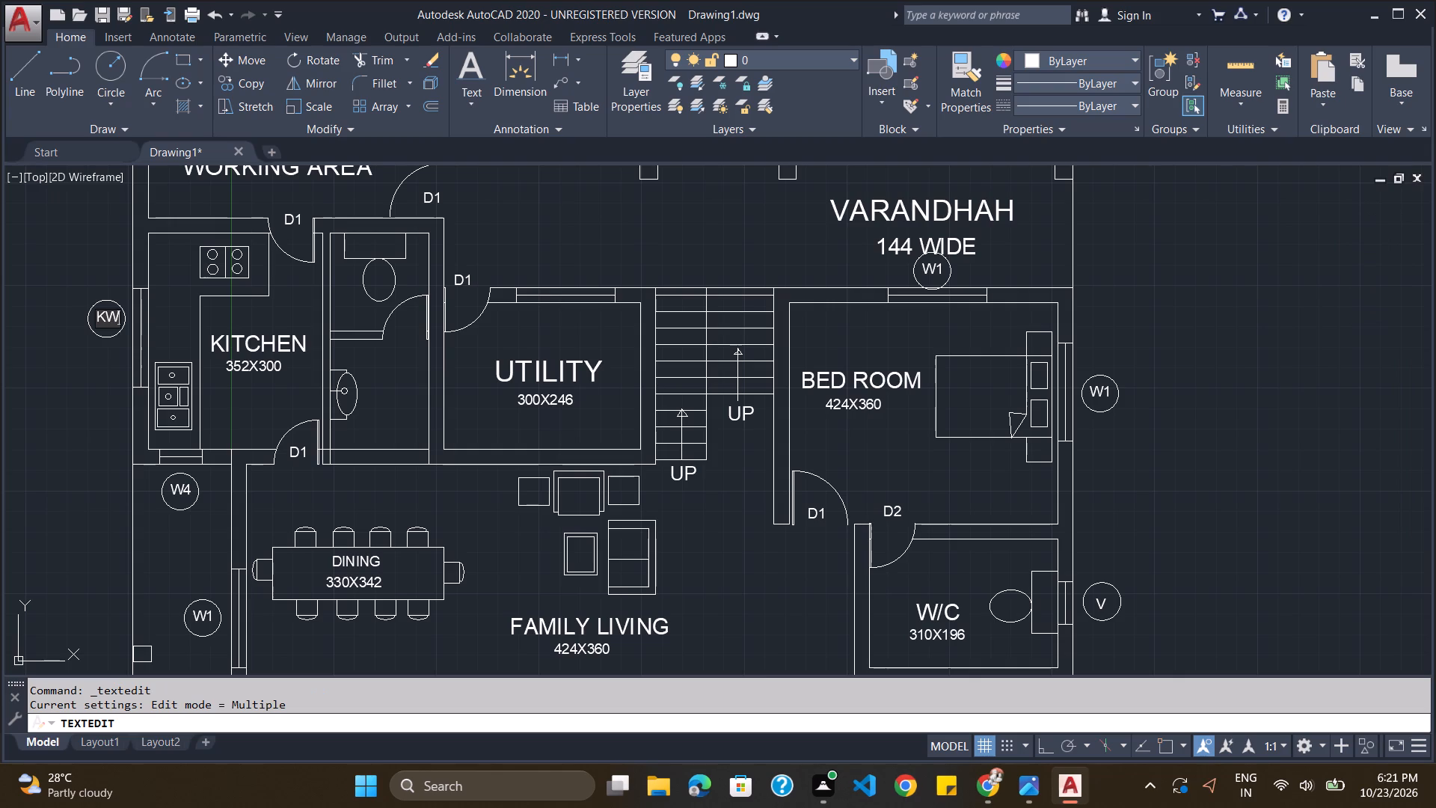
key("1")
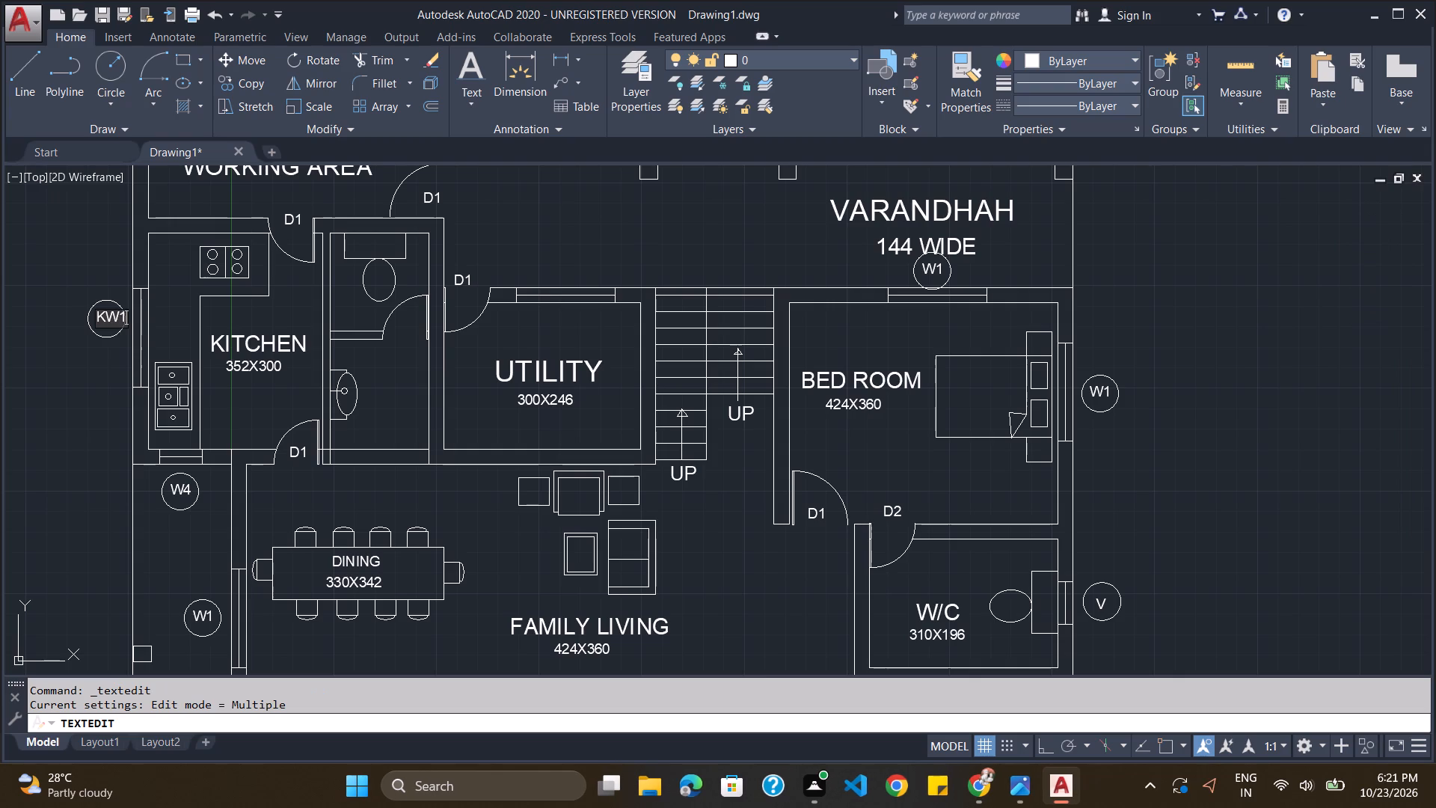
key("Return")
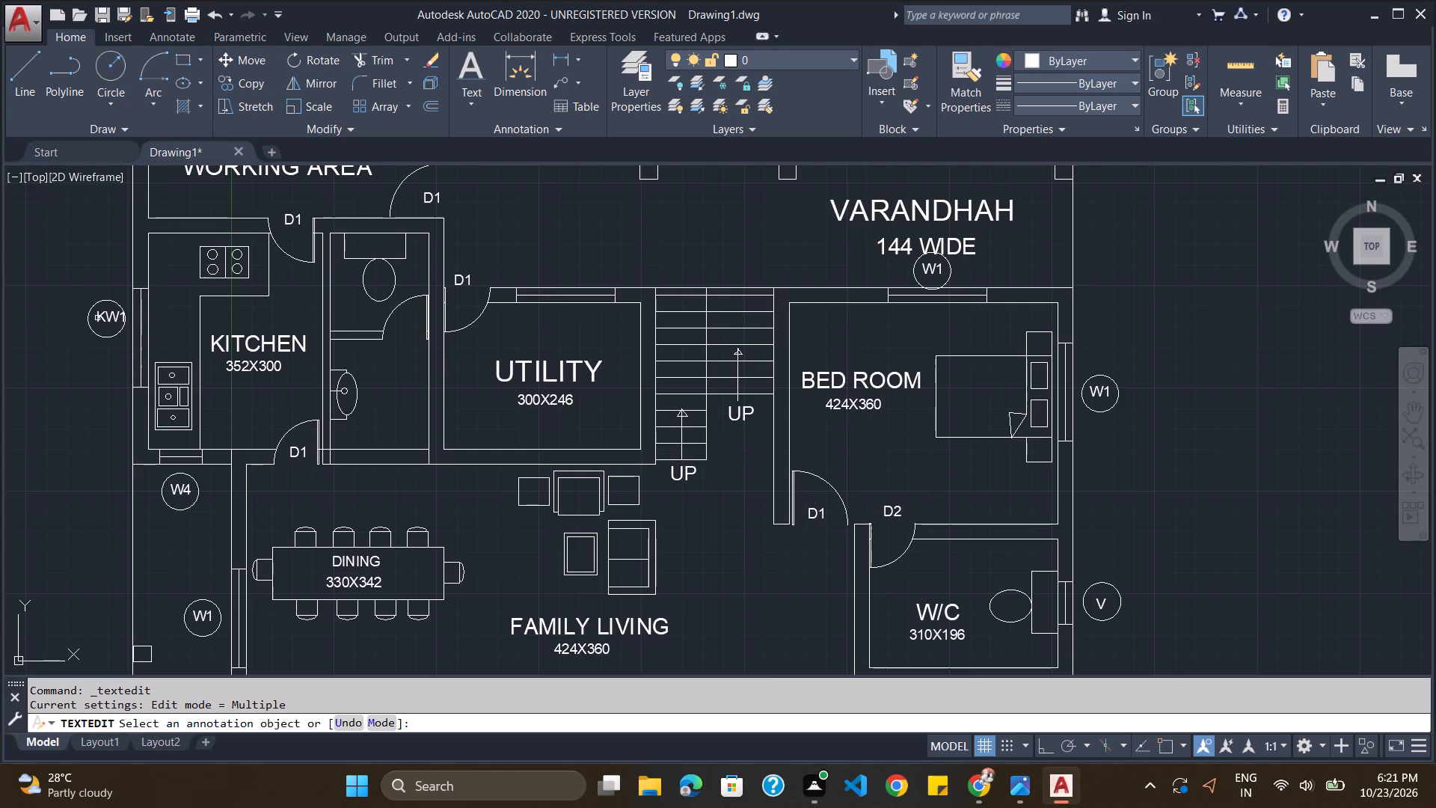
key("Escape")
Shift the KW1 text slightly so that it sits centred in its circle.
left_click(108, 318)
left_click(109, 318)
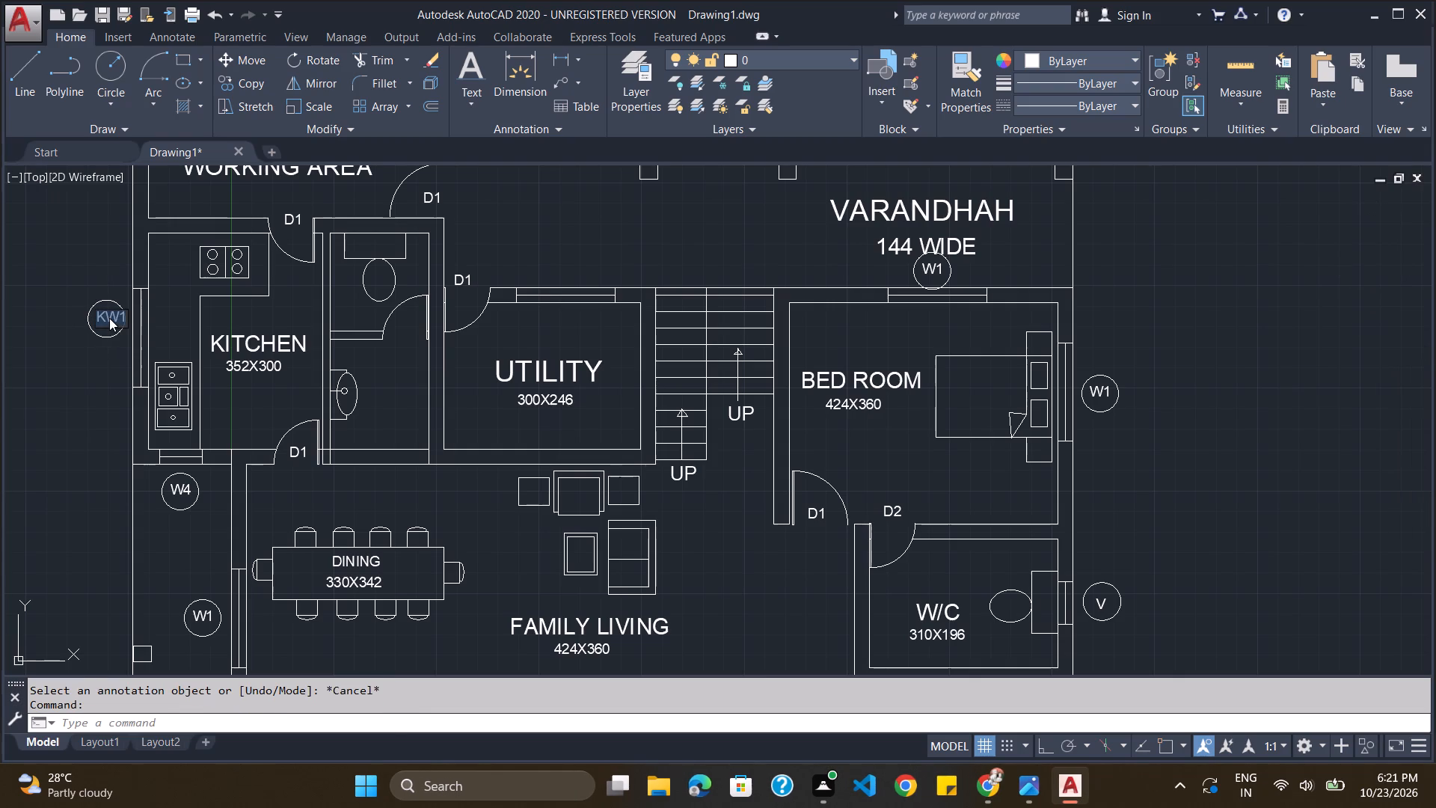
key("Escape")
key("Escape")
left_click_drag(109, 319, 101, 321)
left_click(111, 319)
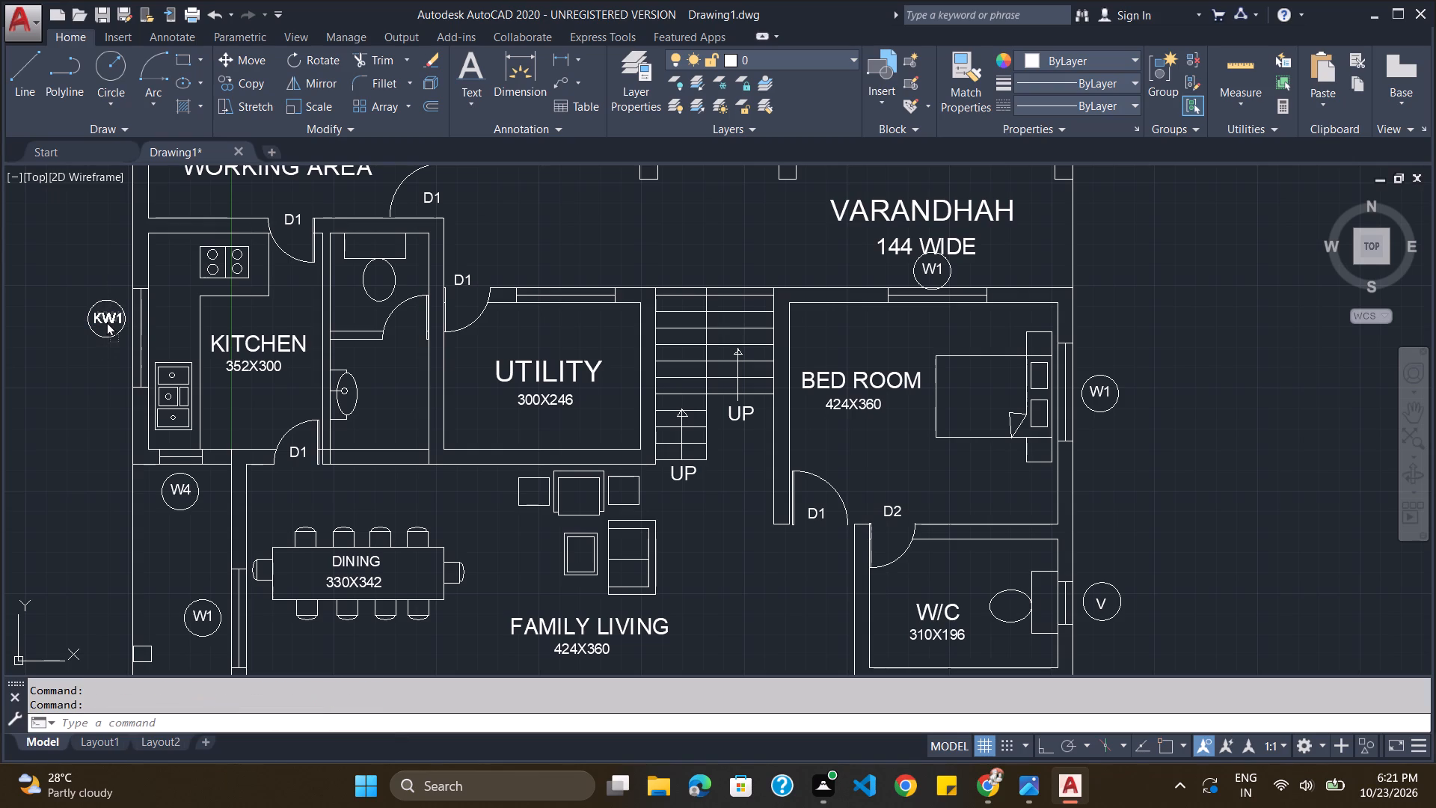
Place a copy of the circled W1 label just below the prayer room's window in the 150 WIDE varandhah.
scroll(391, 400, "down", 2)
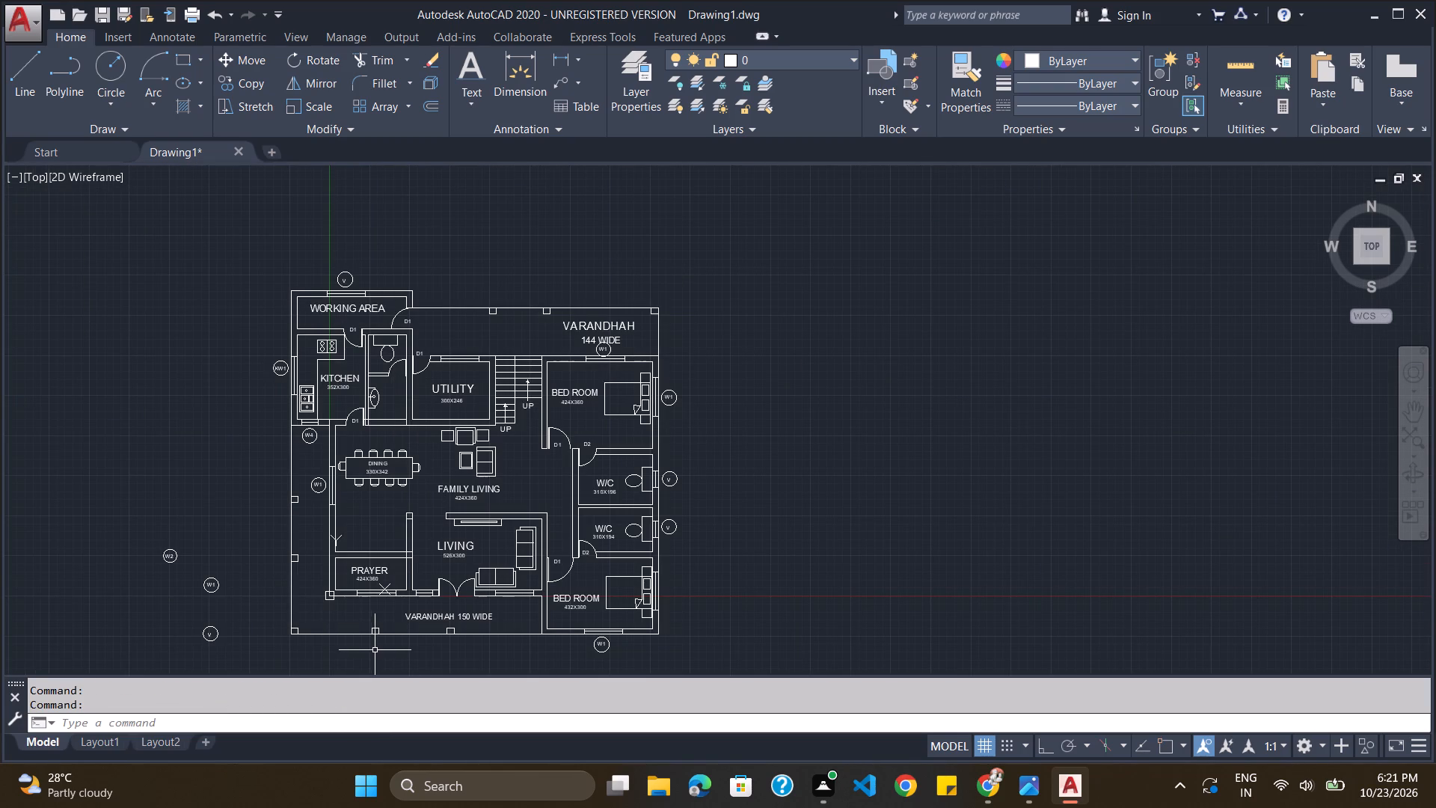
scroll(375, 650, "up", 2)
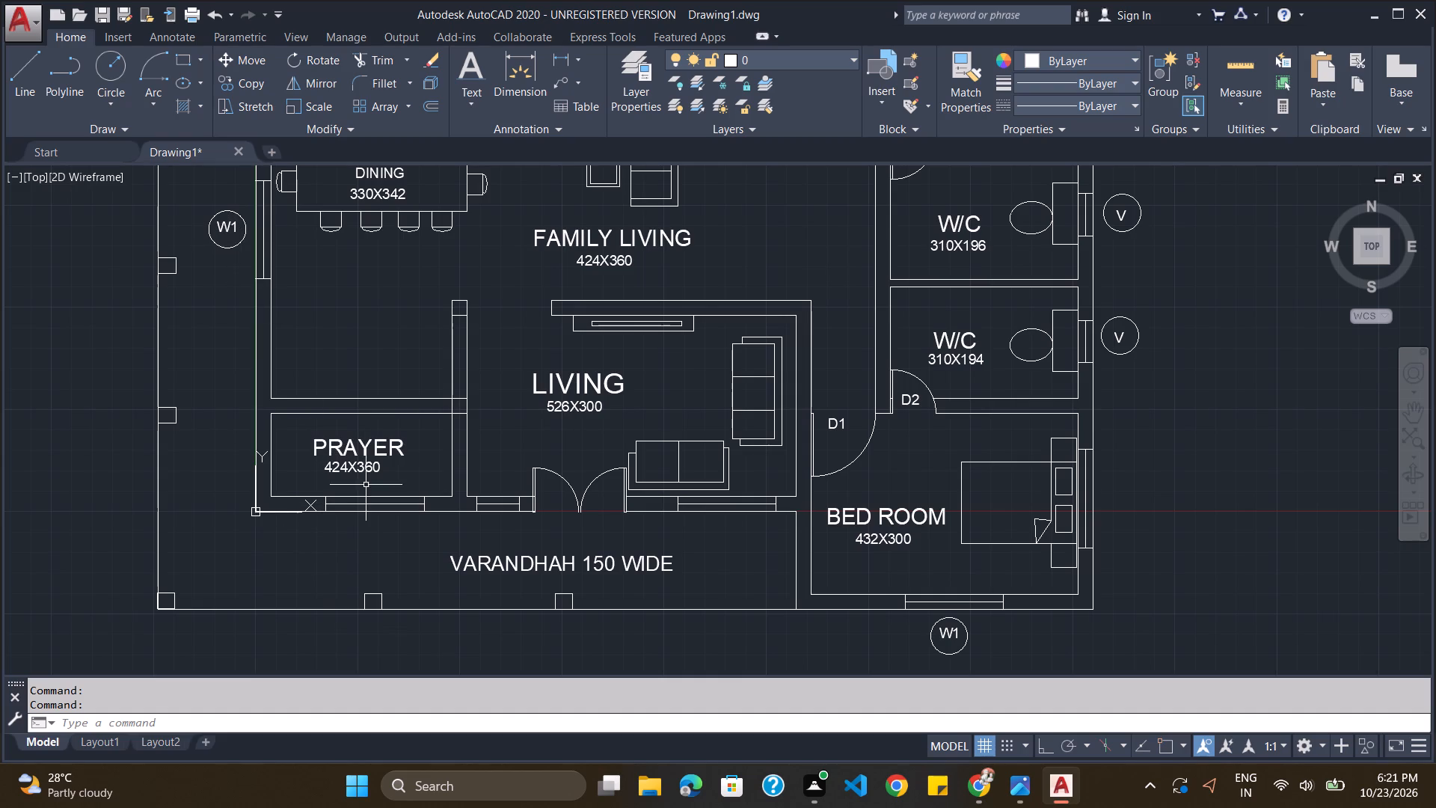
key("ctrl+v")
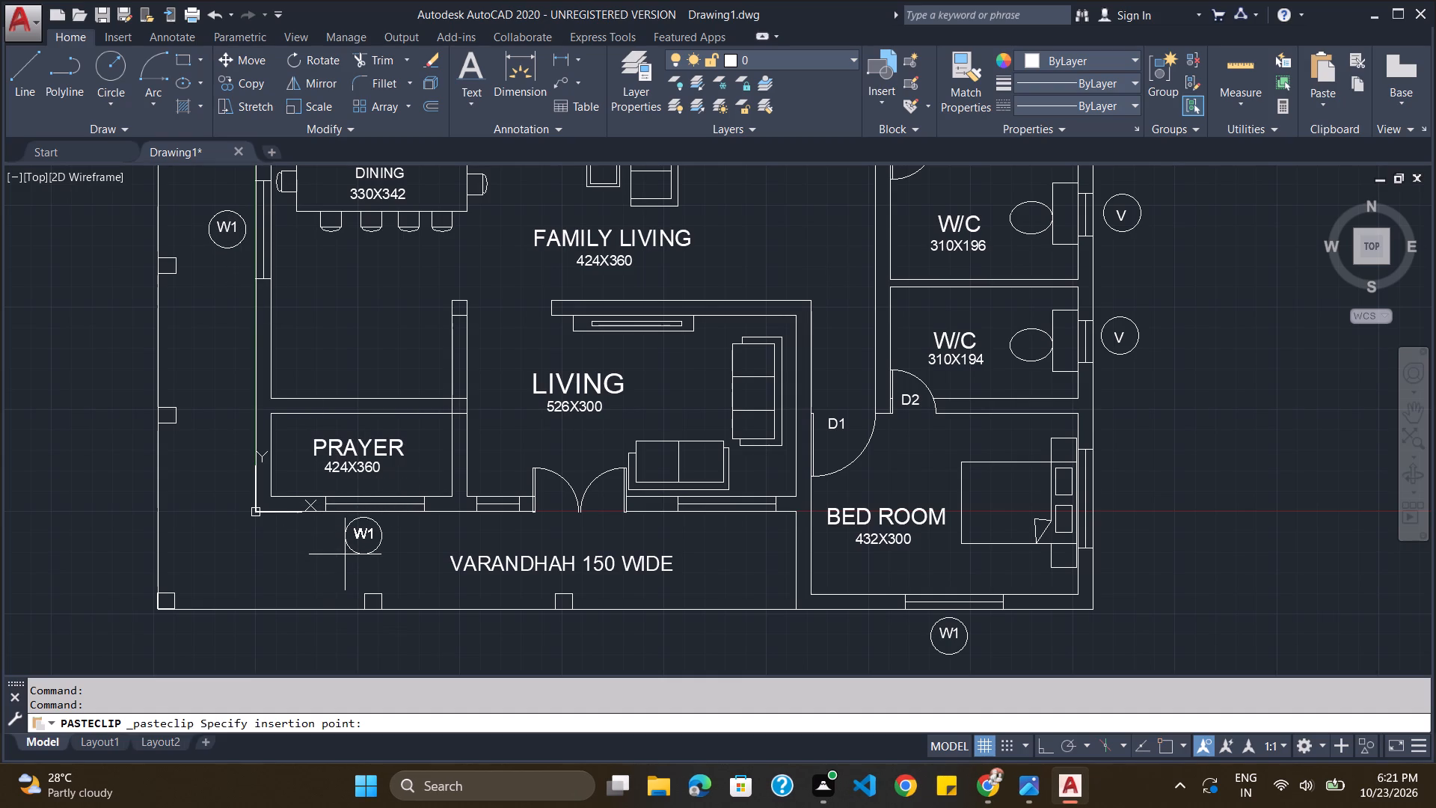
left_click(346, 554)
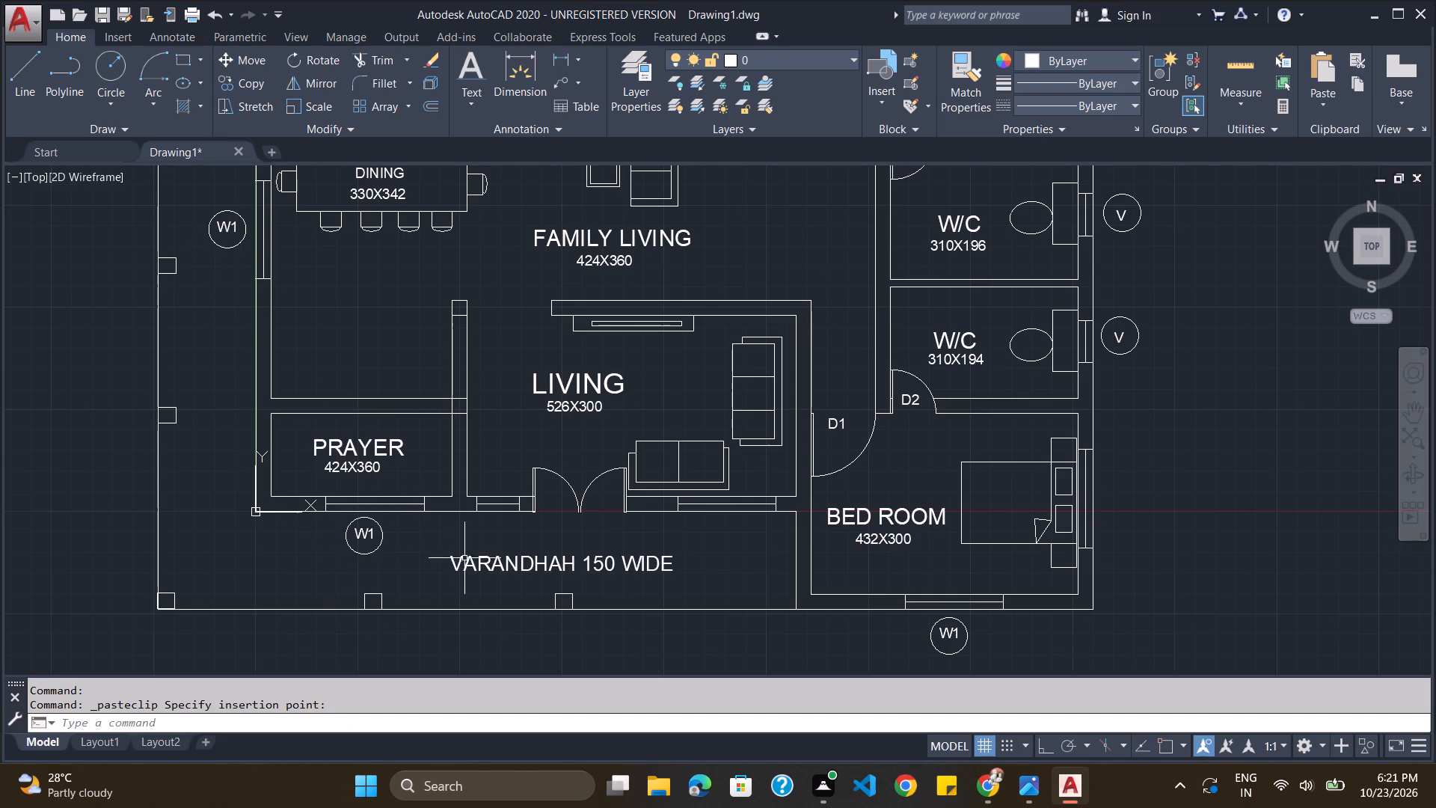
Place a copy of the circled label below the living room's small window beside the double door and change its text to W4.
key("ctrl+v")
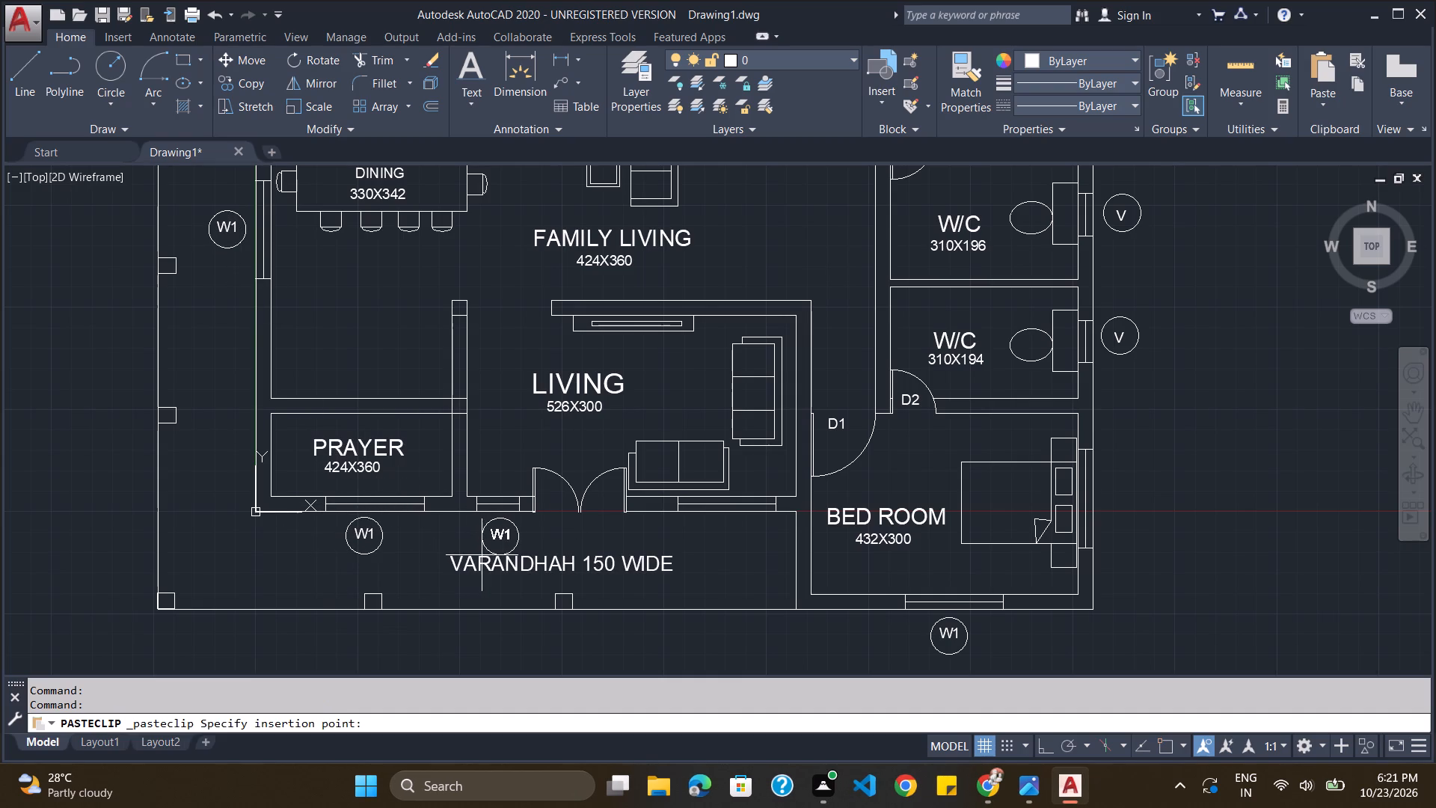
left_click(482, 554)
double_click(501, 534)
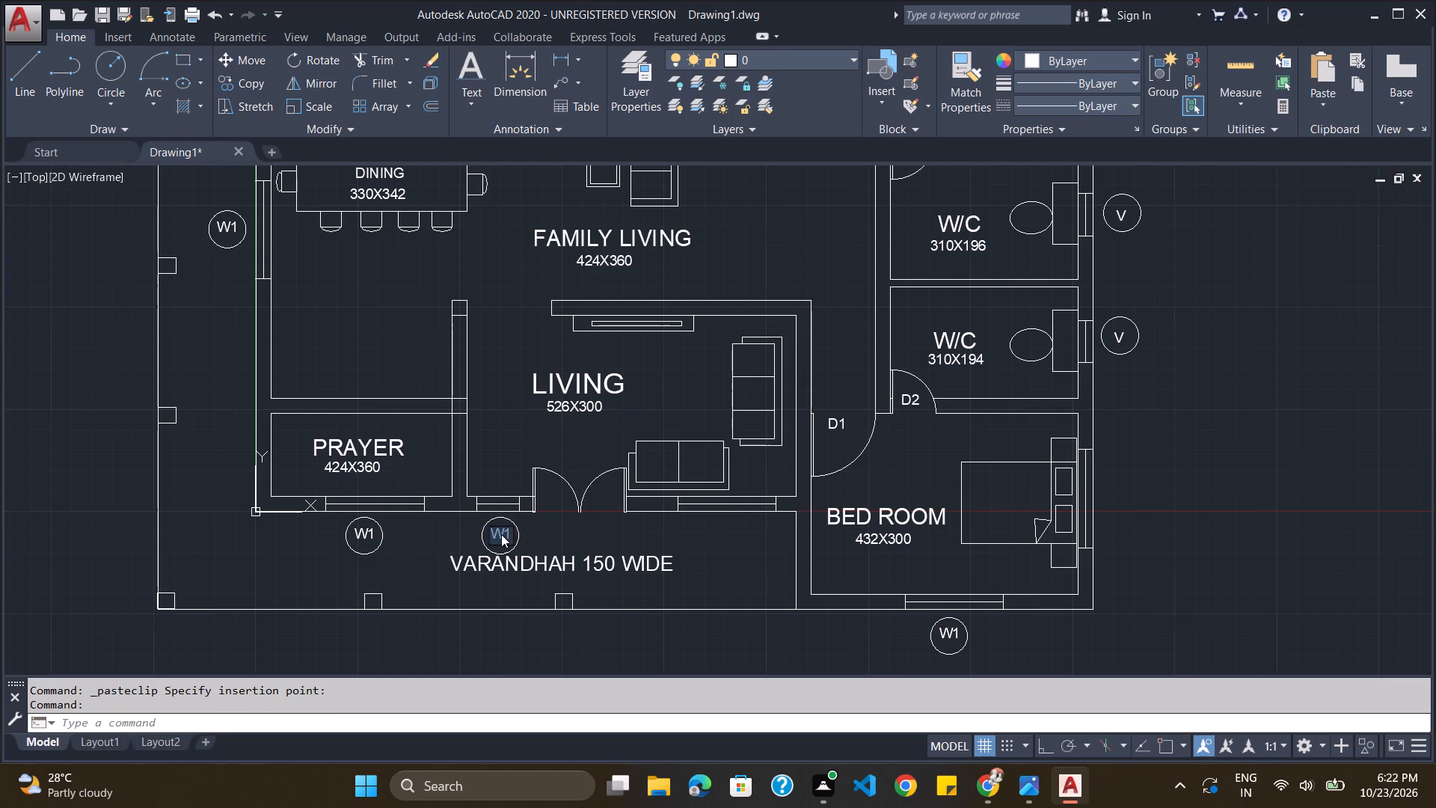
left_click(506, 535)
left_click(508, 536)
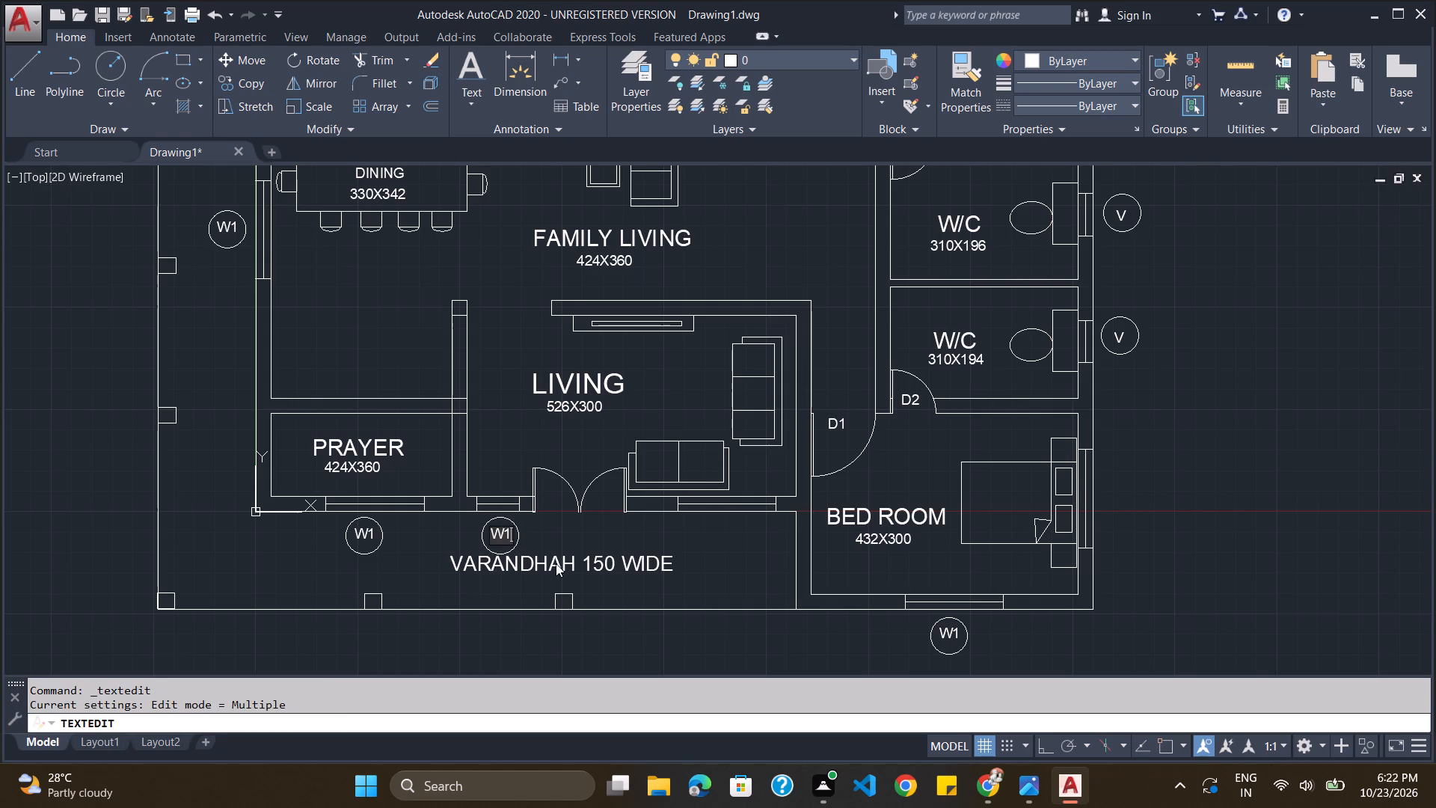
key("BackSpace")
key("4")
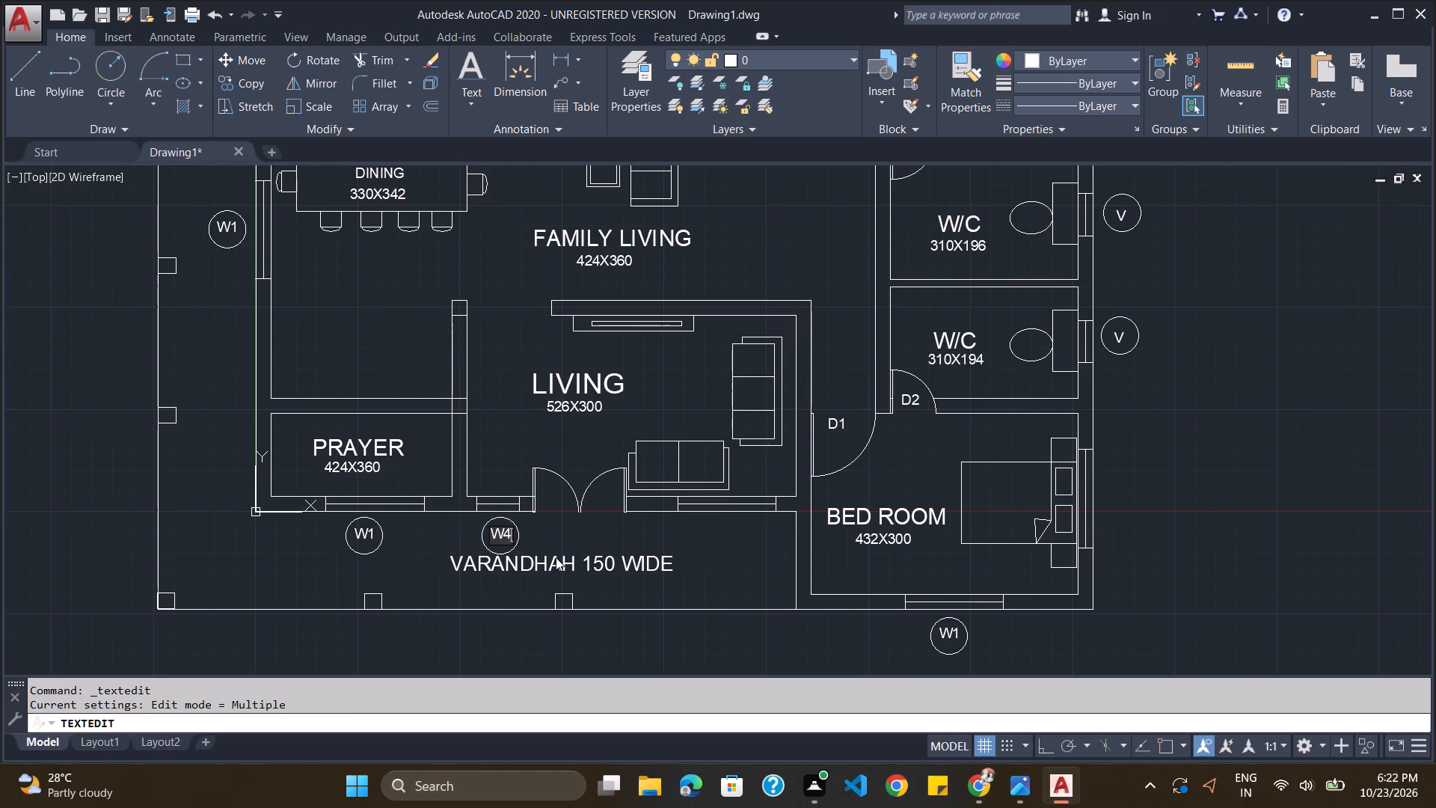
key("Return")
Place a copy of the circled W1 label below the living room's wider window in the 150 WIDE varandhah.
scroll(549, 543, "down", 1)
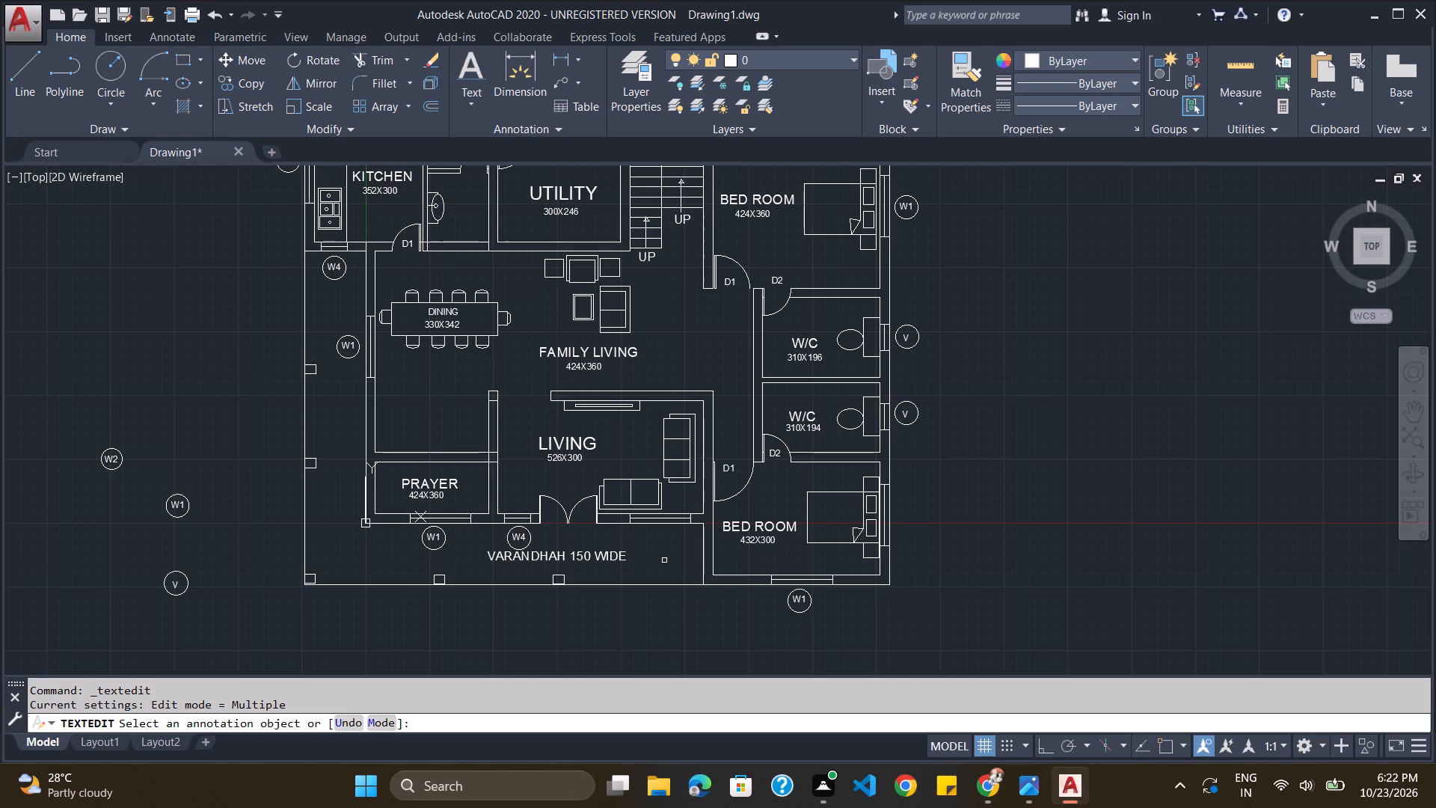
key("ctrl+v")
left_click(644, 549)
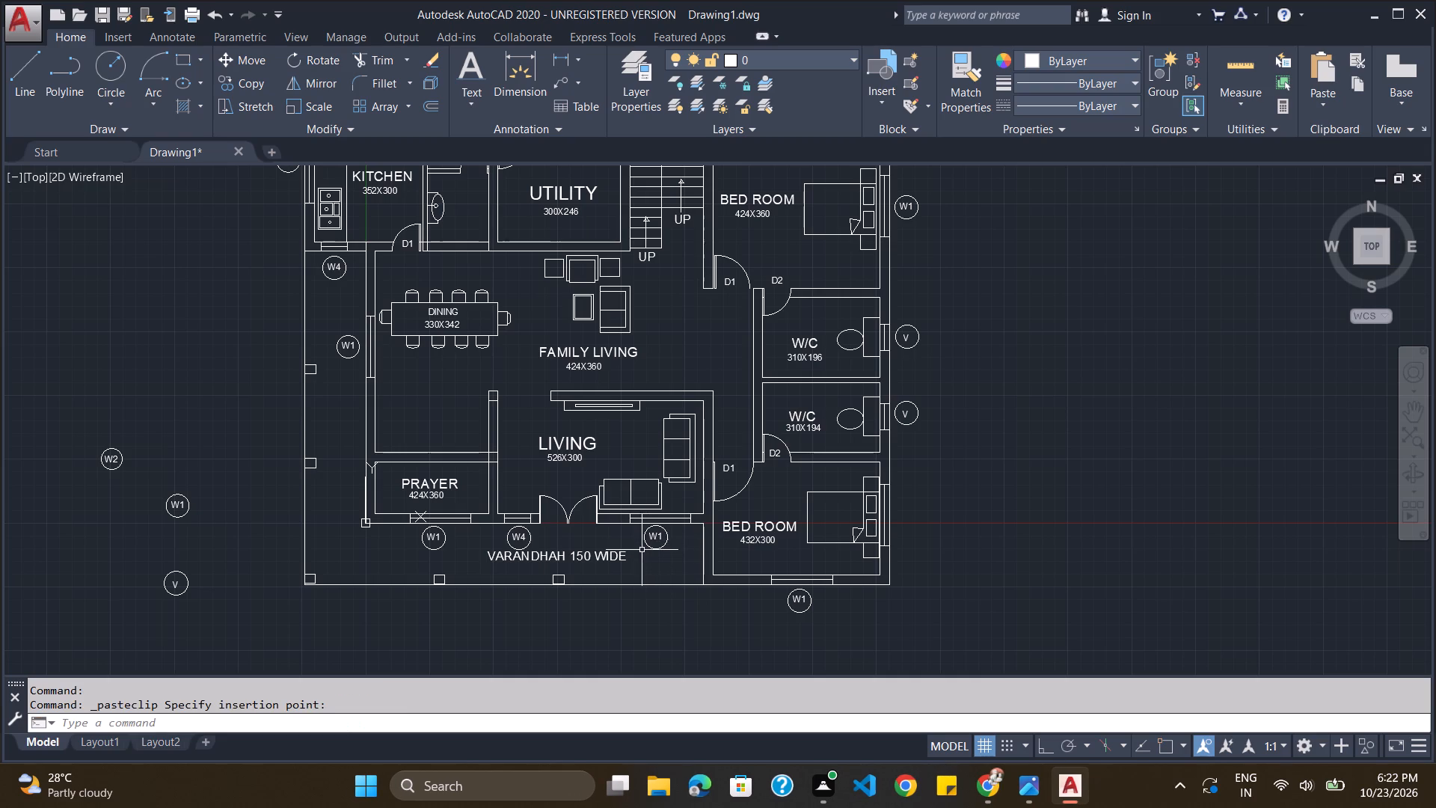
Place a copy of the circled label just above the utility room's window and change its text to W2.
scroll(702, 463, "down", 1)
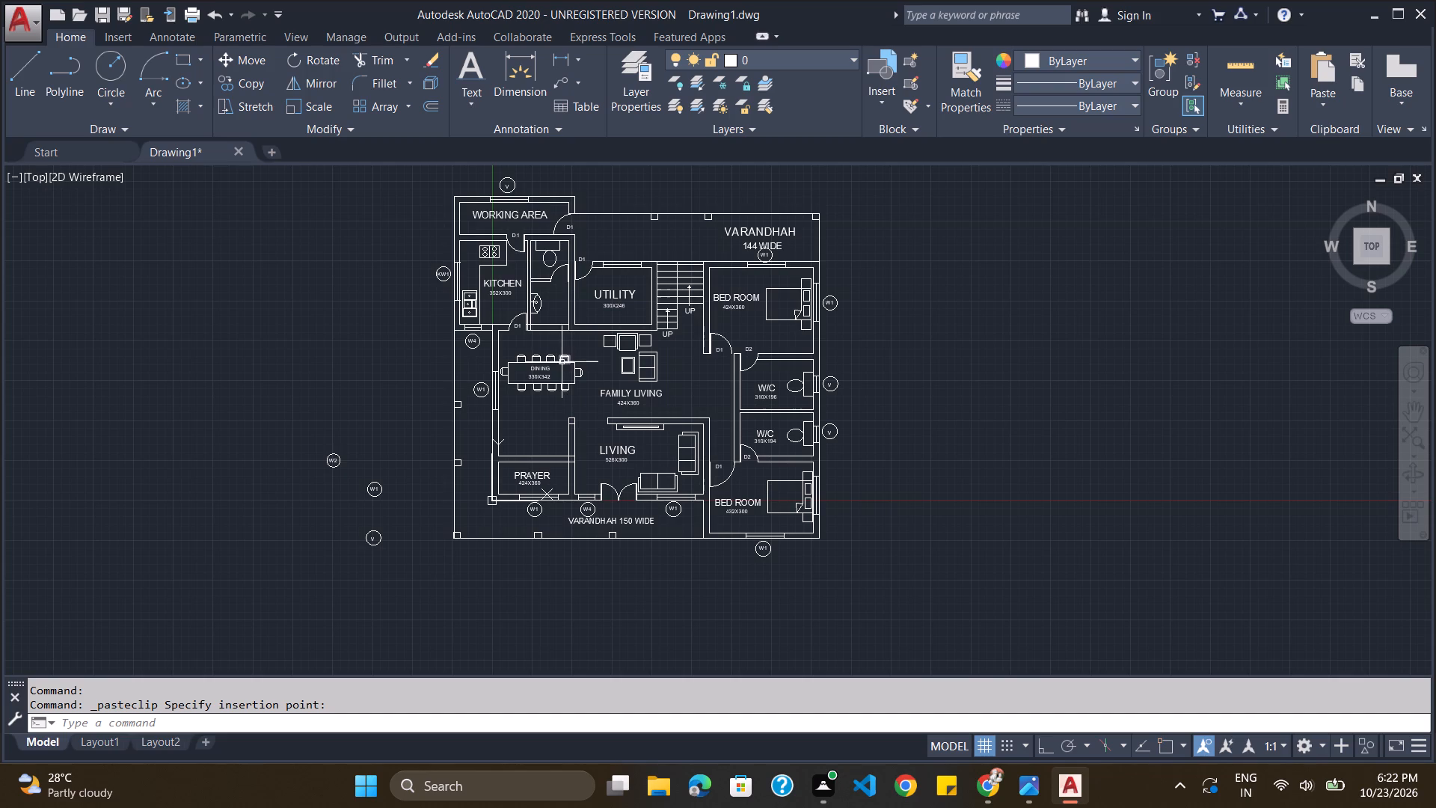
key("ctrl+v")
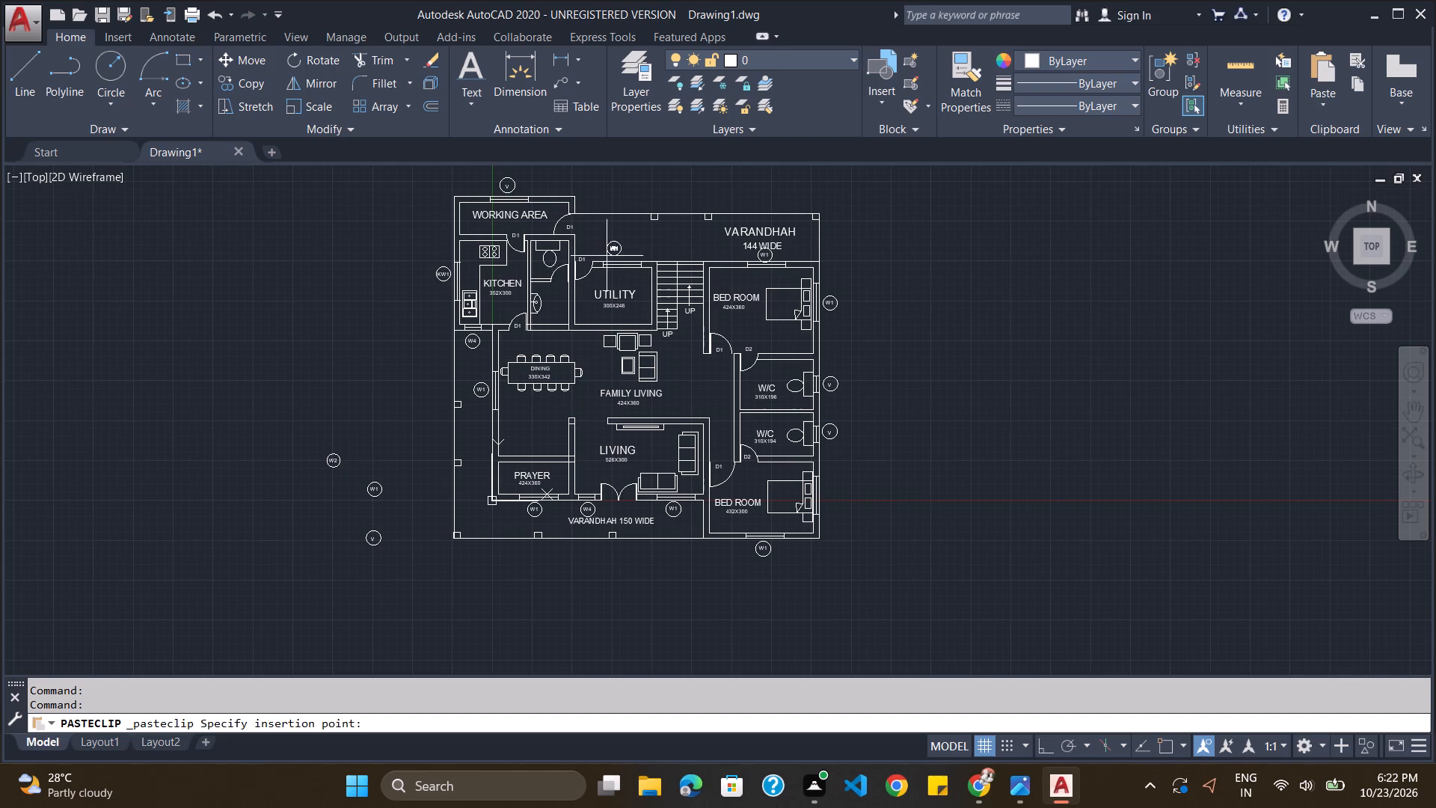
left_click(617, 256)
double_click(625, 249)
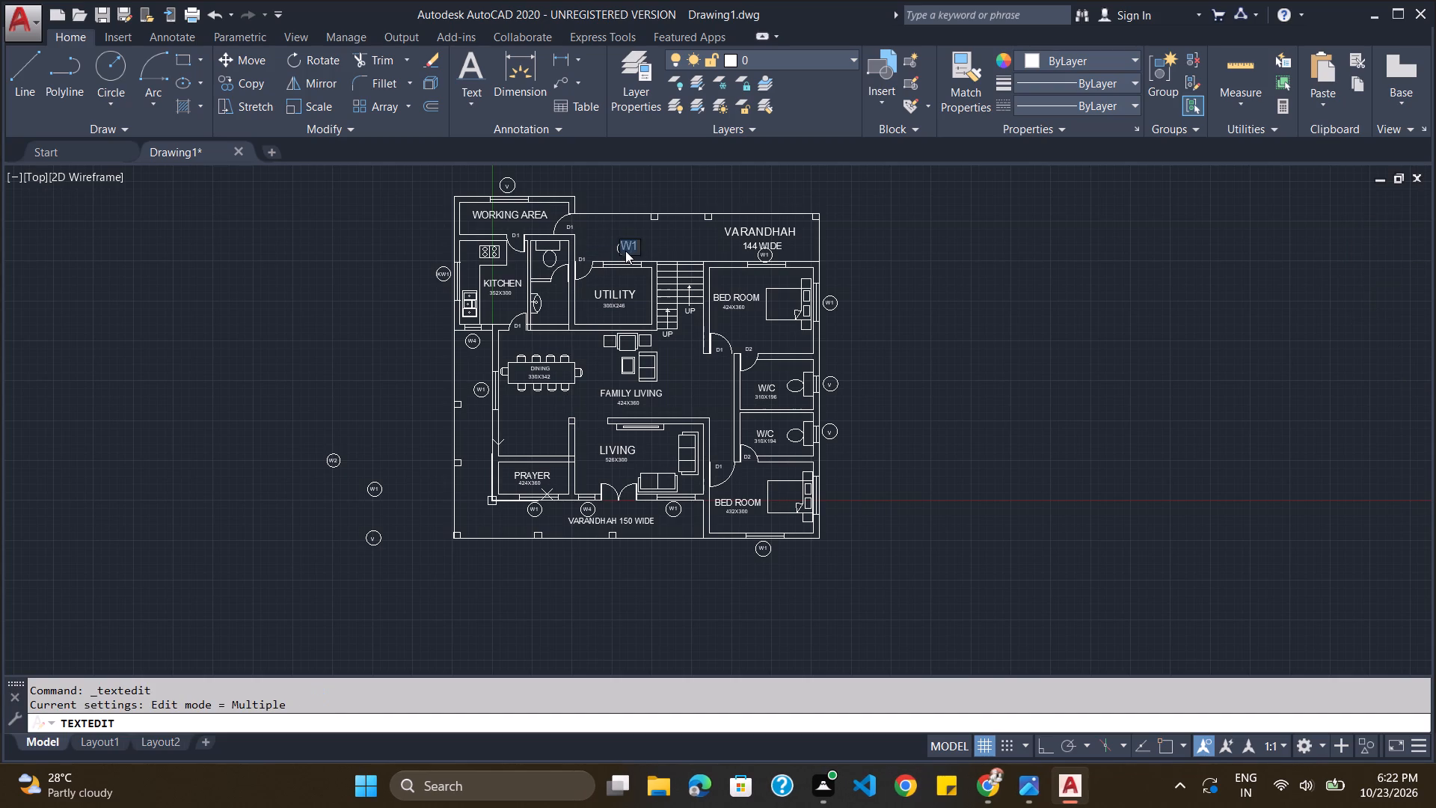
type("W2")
key("Return")
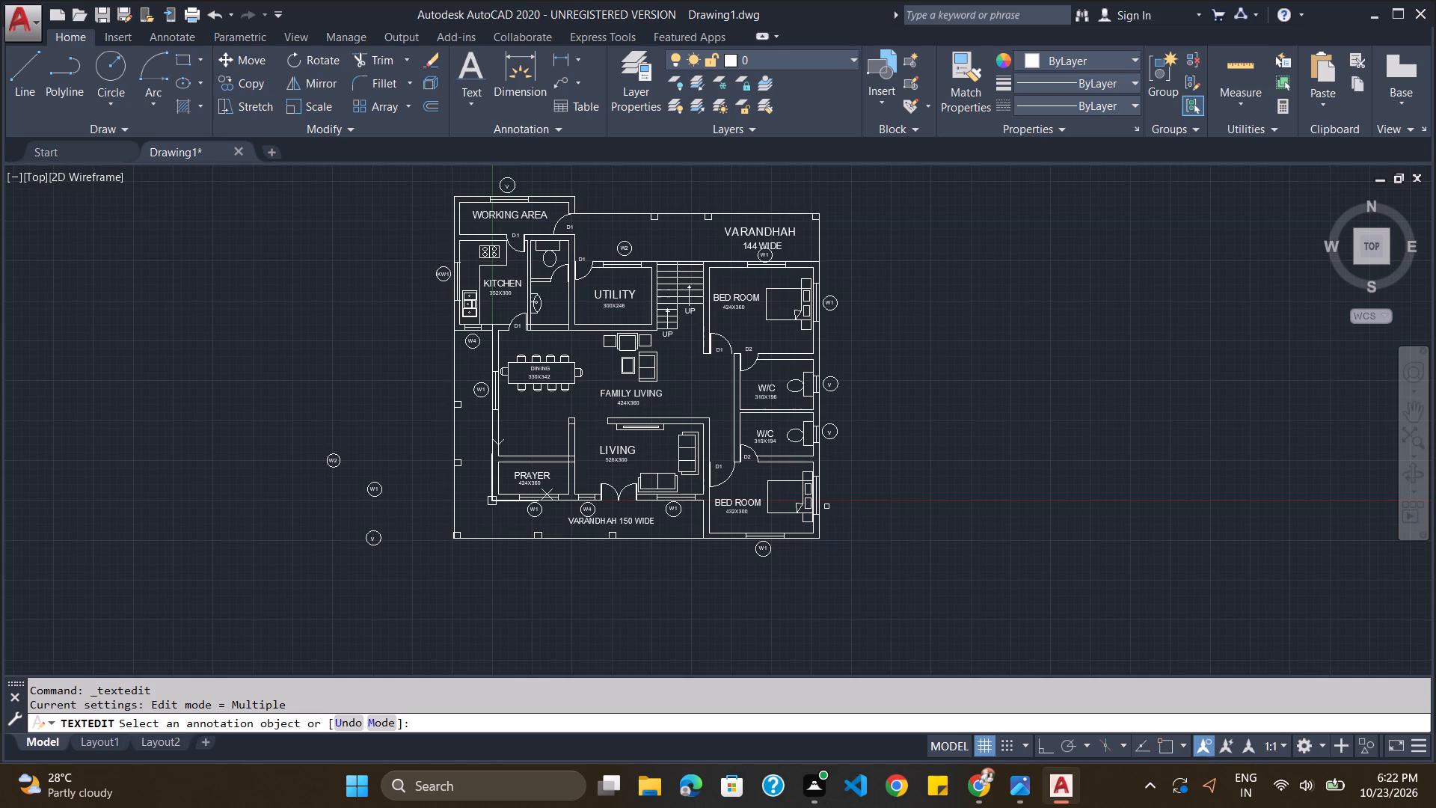
Place a copy of the circled W1 label outside the side window of the 432X300 bedroom.
key("ctrl+v")
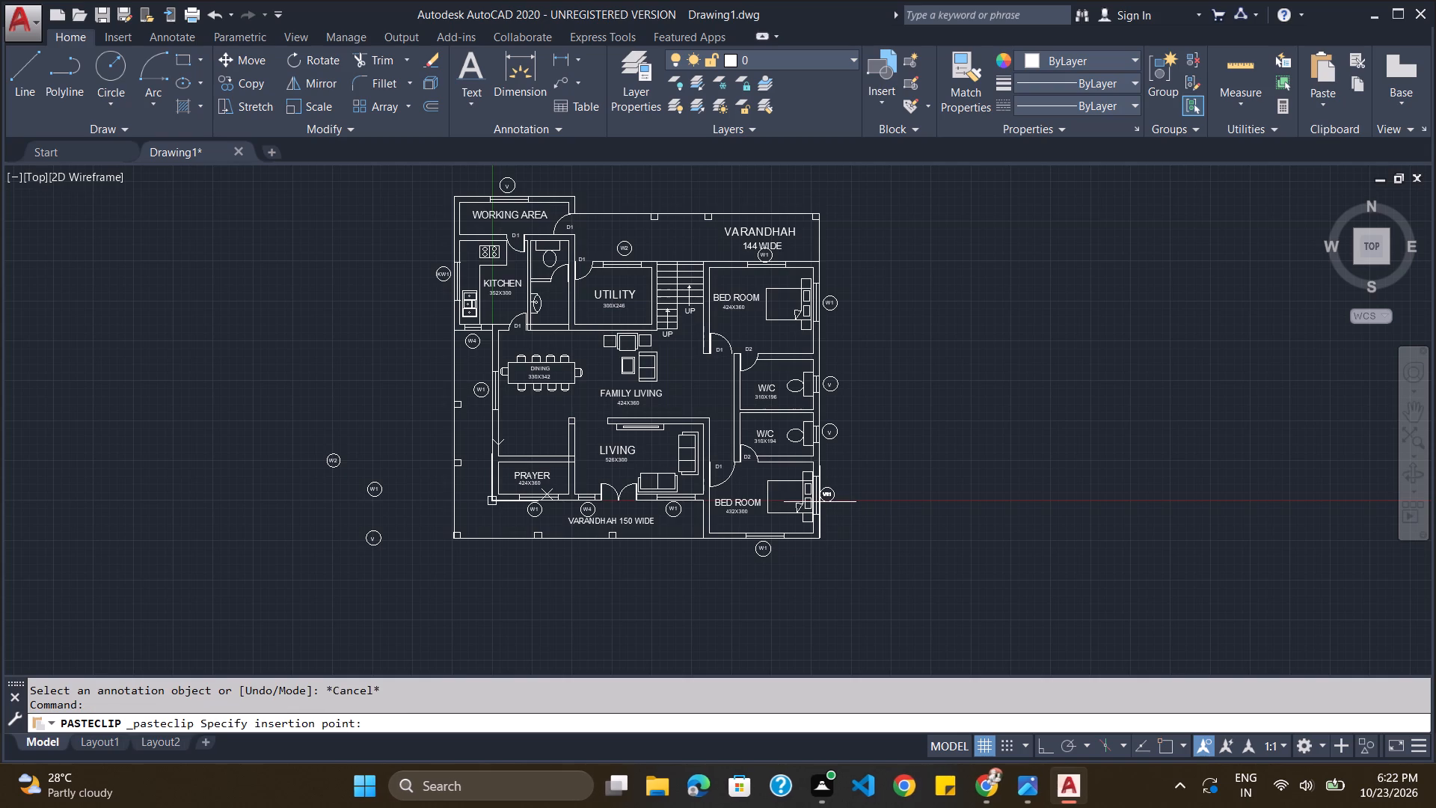
left_click(822, 504)
Delete the spare circled W2, W1 and V labels lying outside the floor plan.
left_click_drag(330, 380, 402, 587)
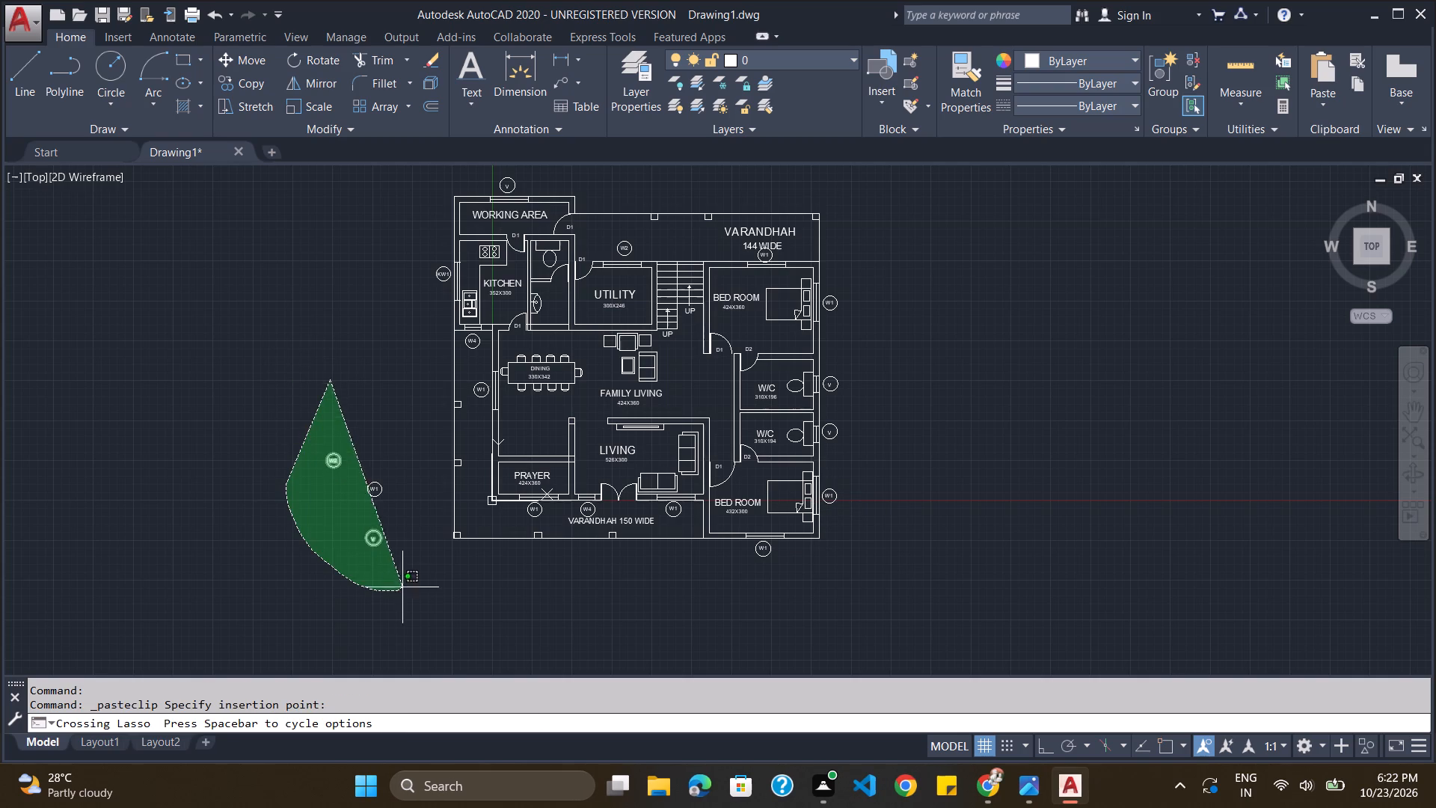
left_click_drag(402, 587, 402, 453)
key("Delete")
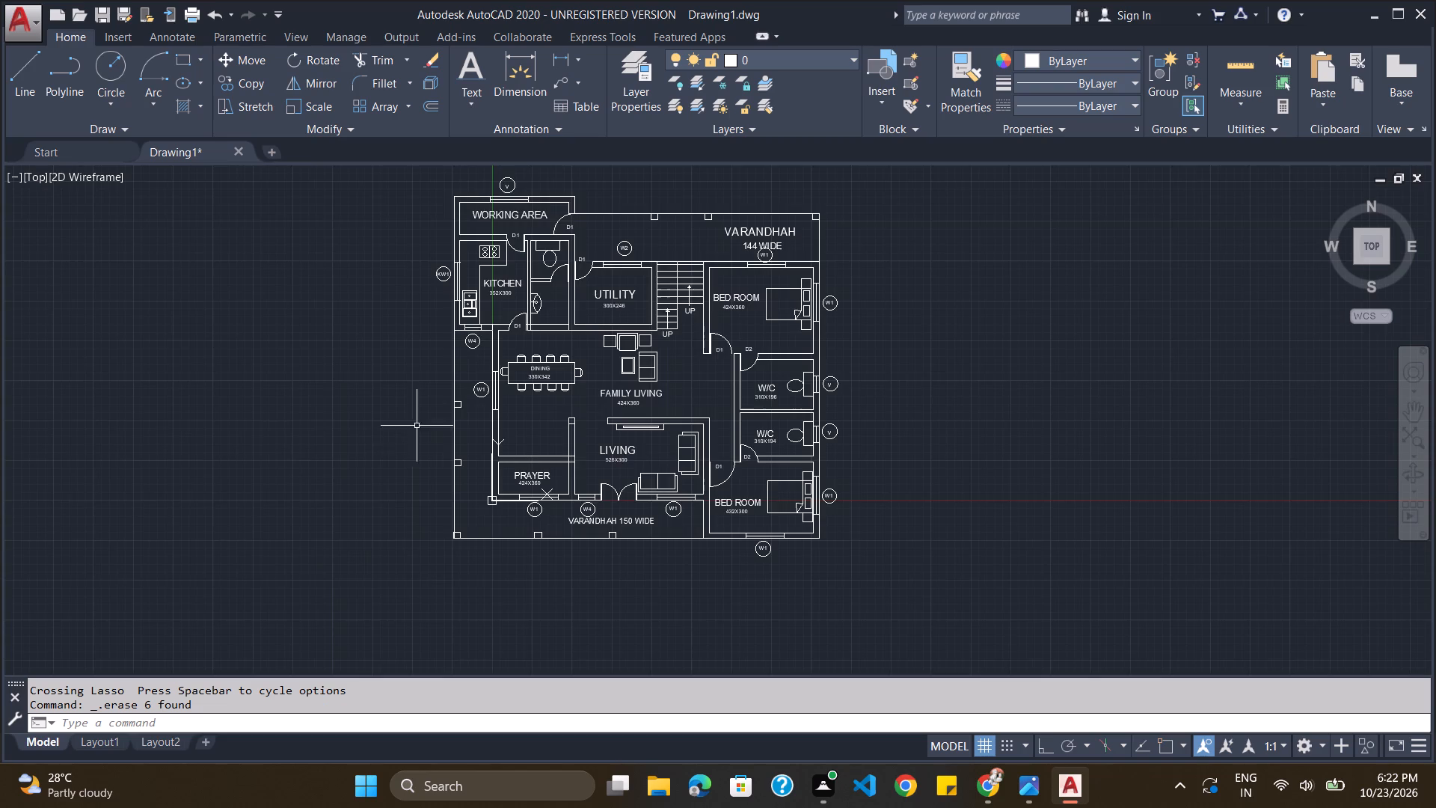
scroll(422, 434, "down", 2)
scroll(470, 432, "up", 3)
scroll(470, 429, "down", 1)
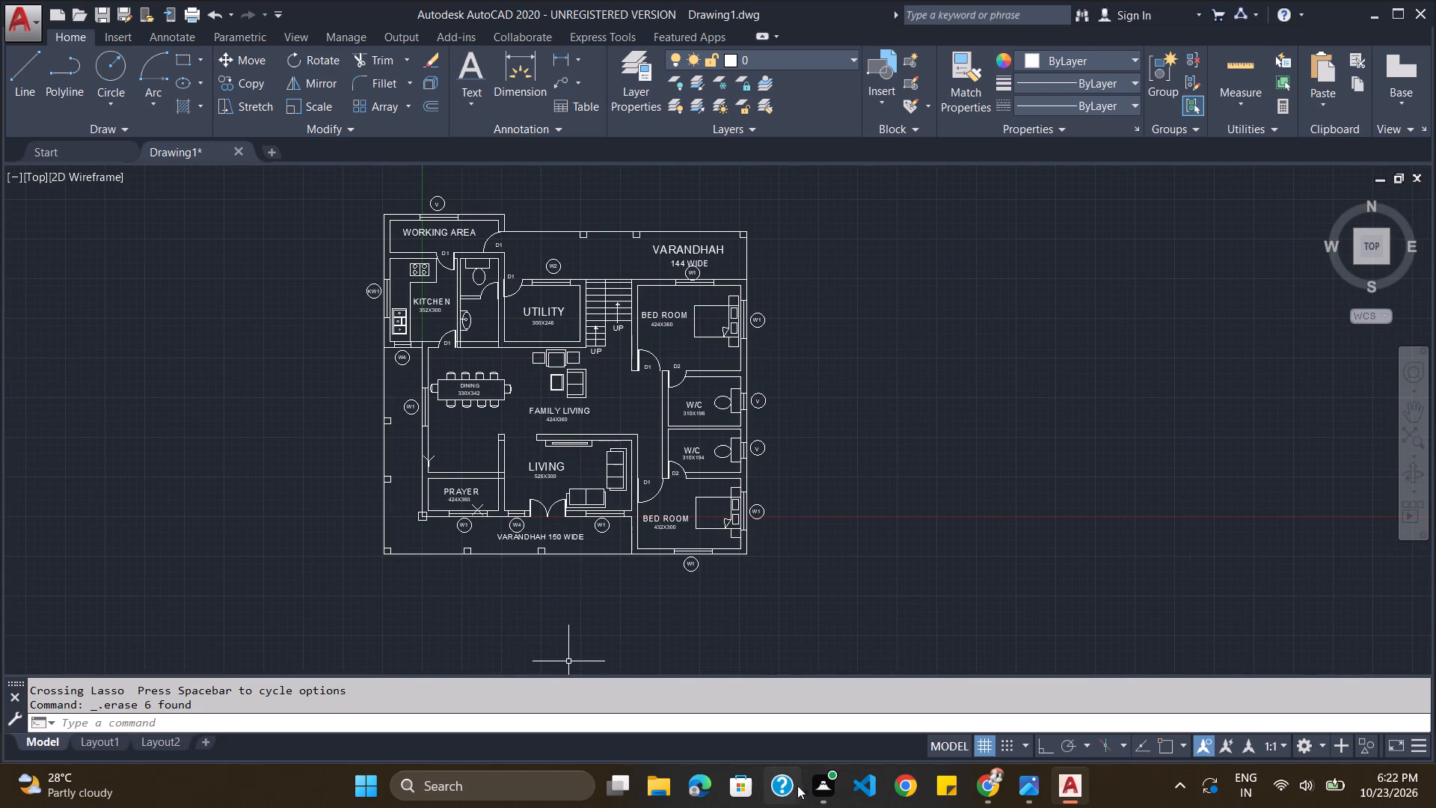
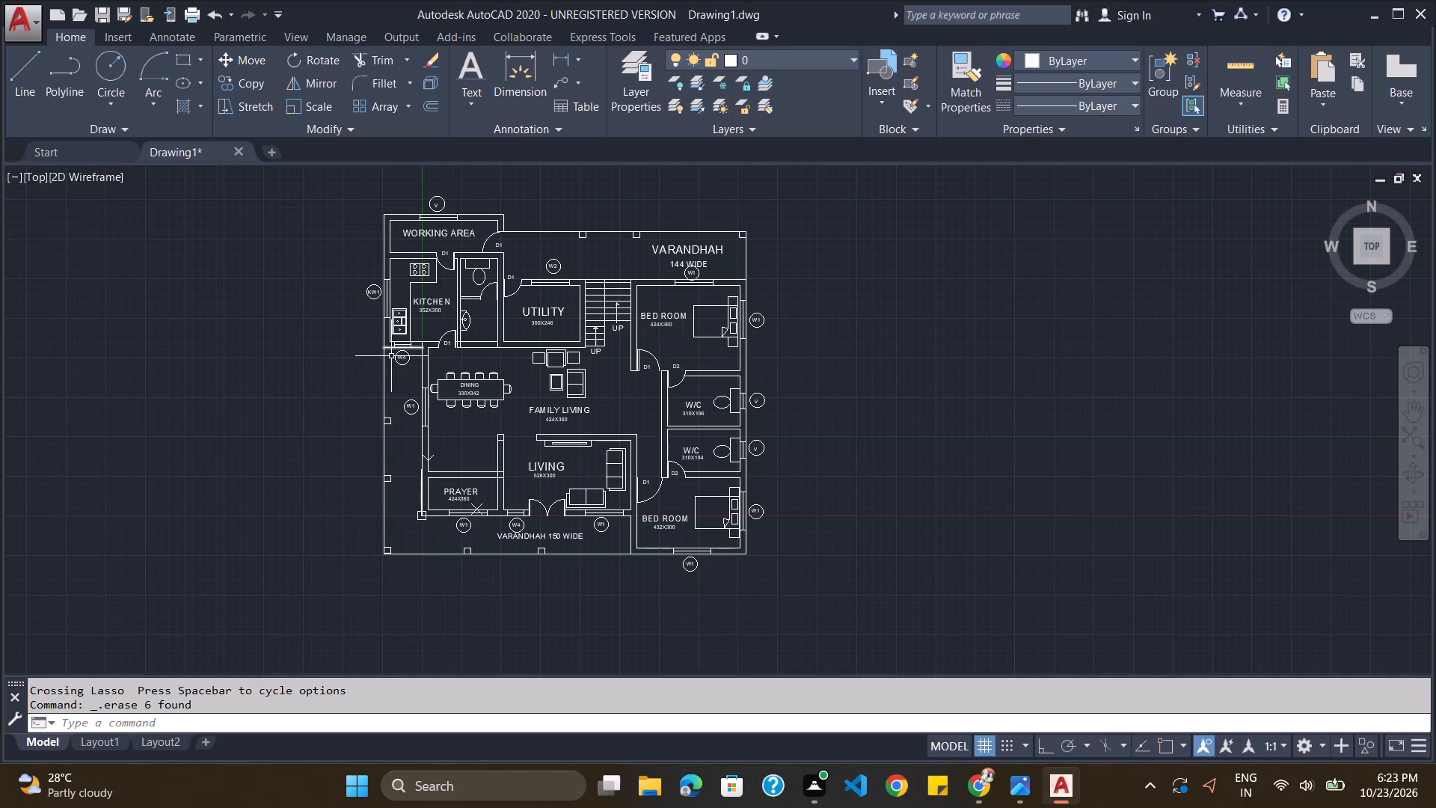
Place a copy of the VARANDHAH 150 WIDE text in the empty space outside the plan, beside the dining and prayer side.
left_click(554, 536)
key("ctrl+c")
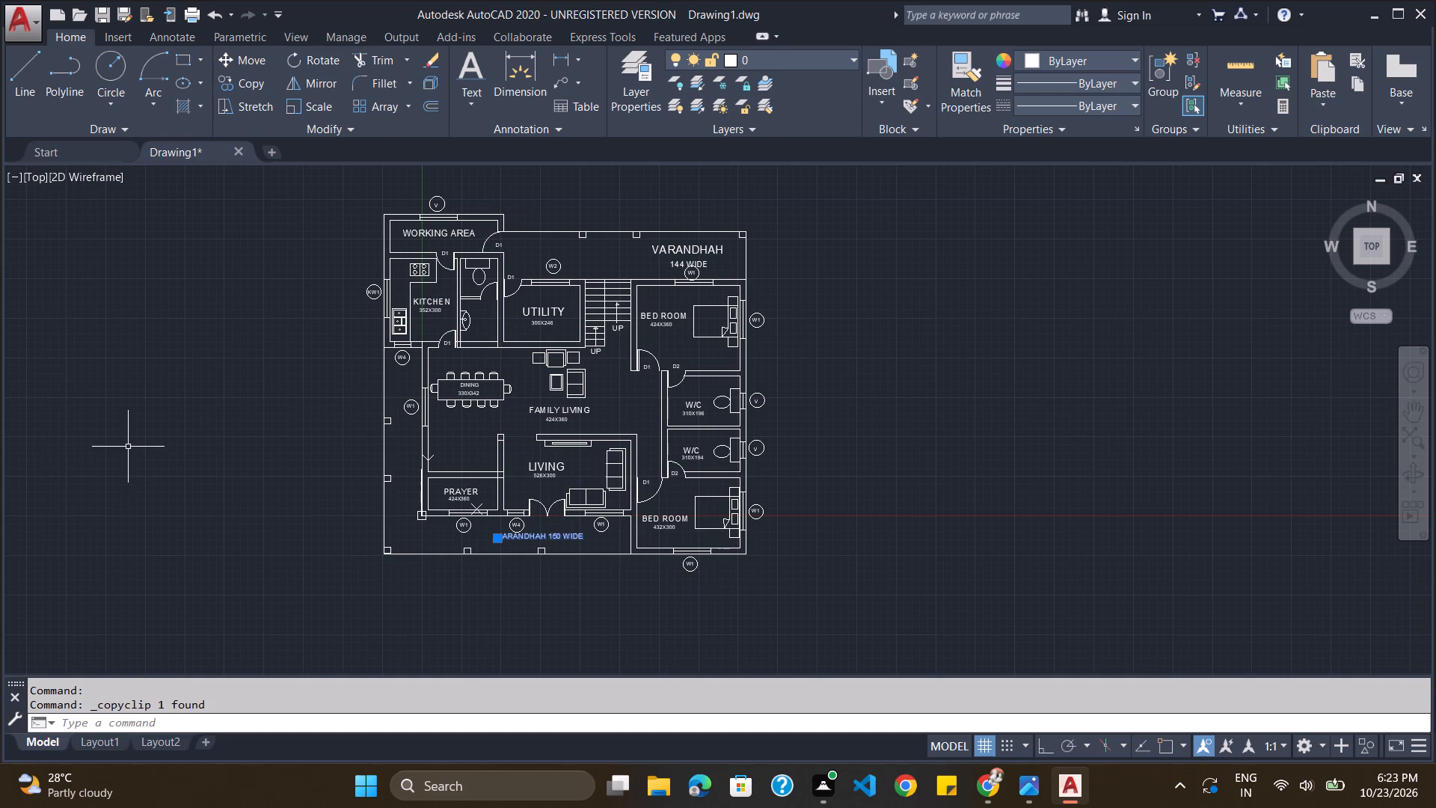
key("ctrl+v")
left_click(159, 477)
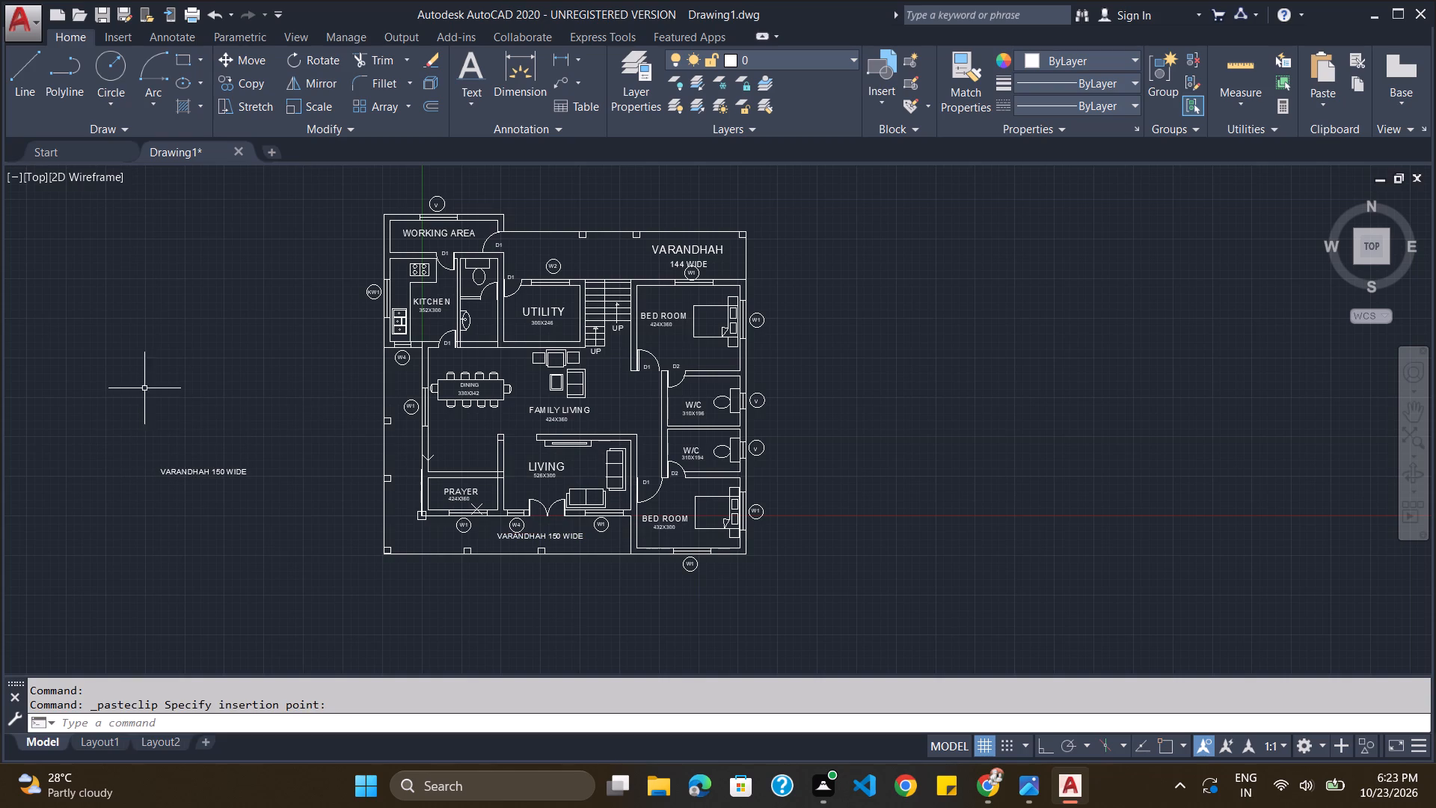
Rotate the copied VARANDHAH 150 WIDE text by 90° with Ortho turned on.
left_click_drag(157, 453, 147, 450)
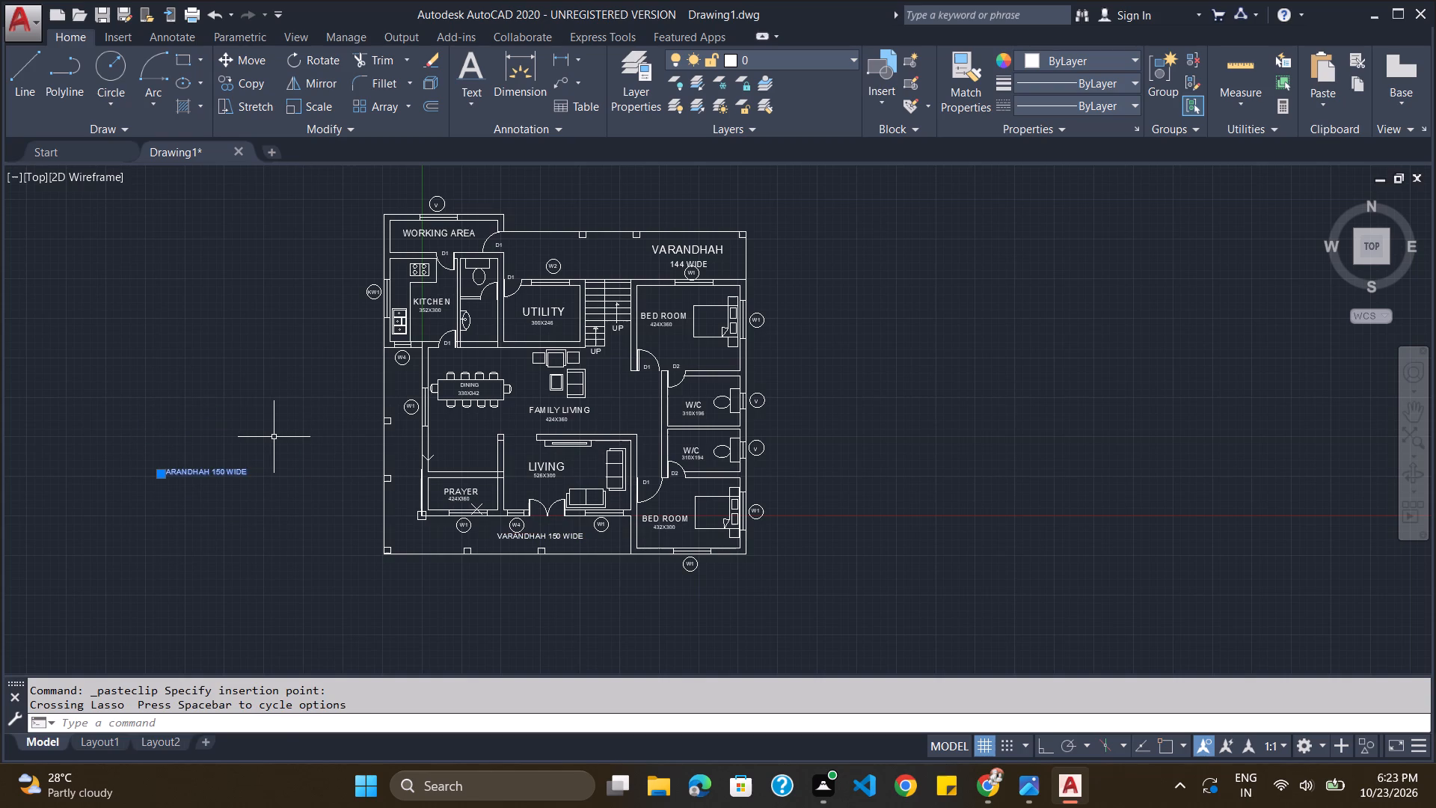
type("RO")
key("Return")
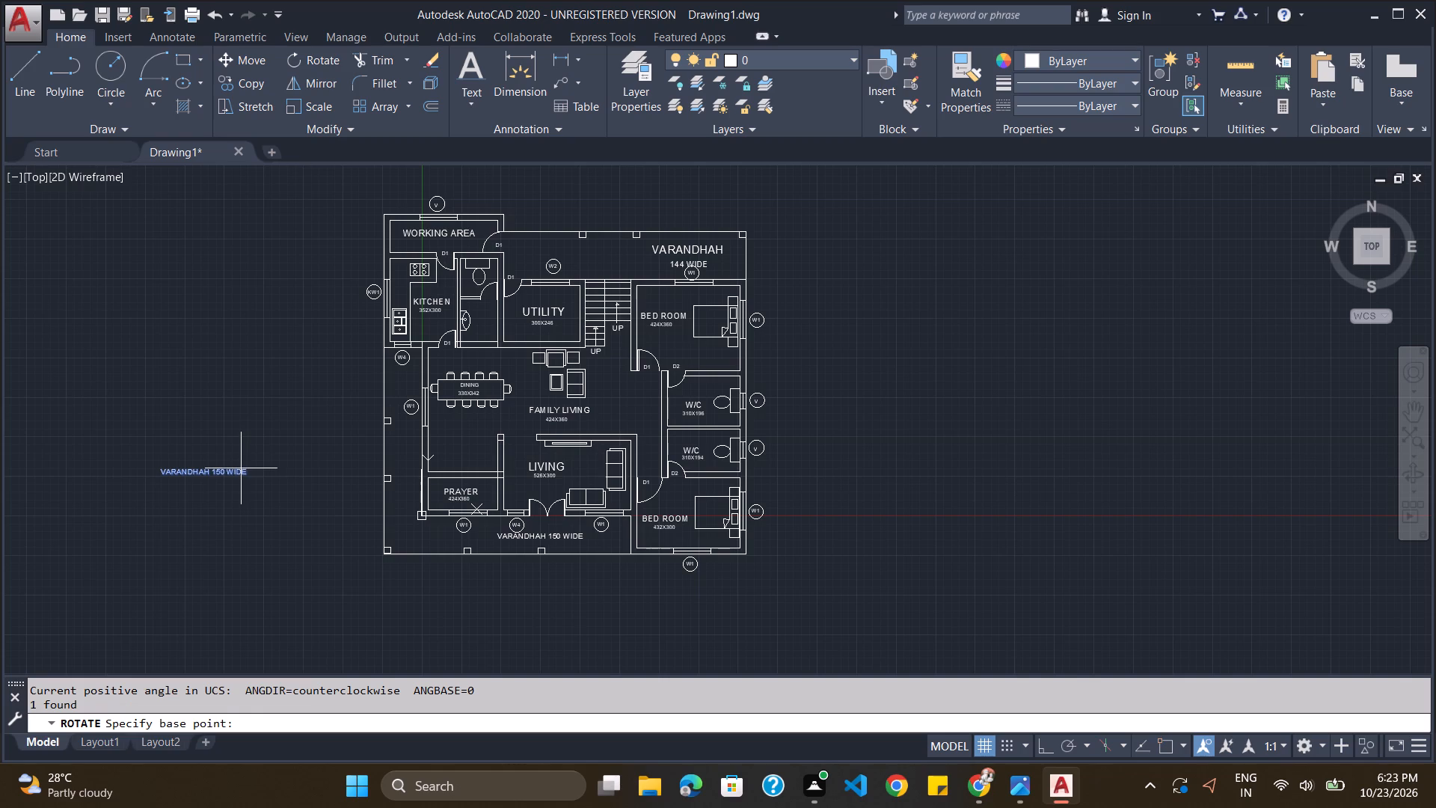
left_click(245, 473)
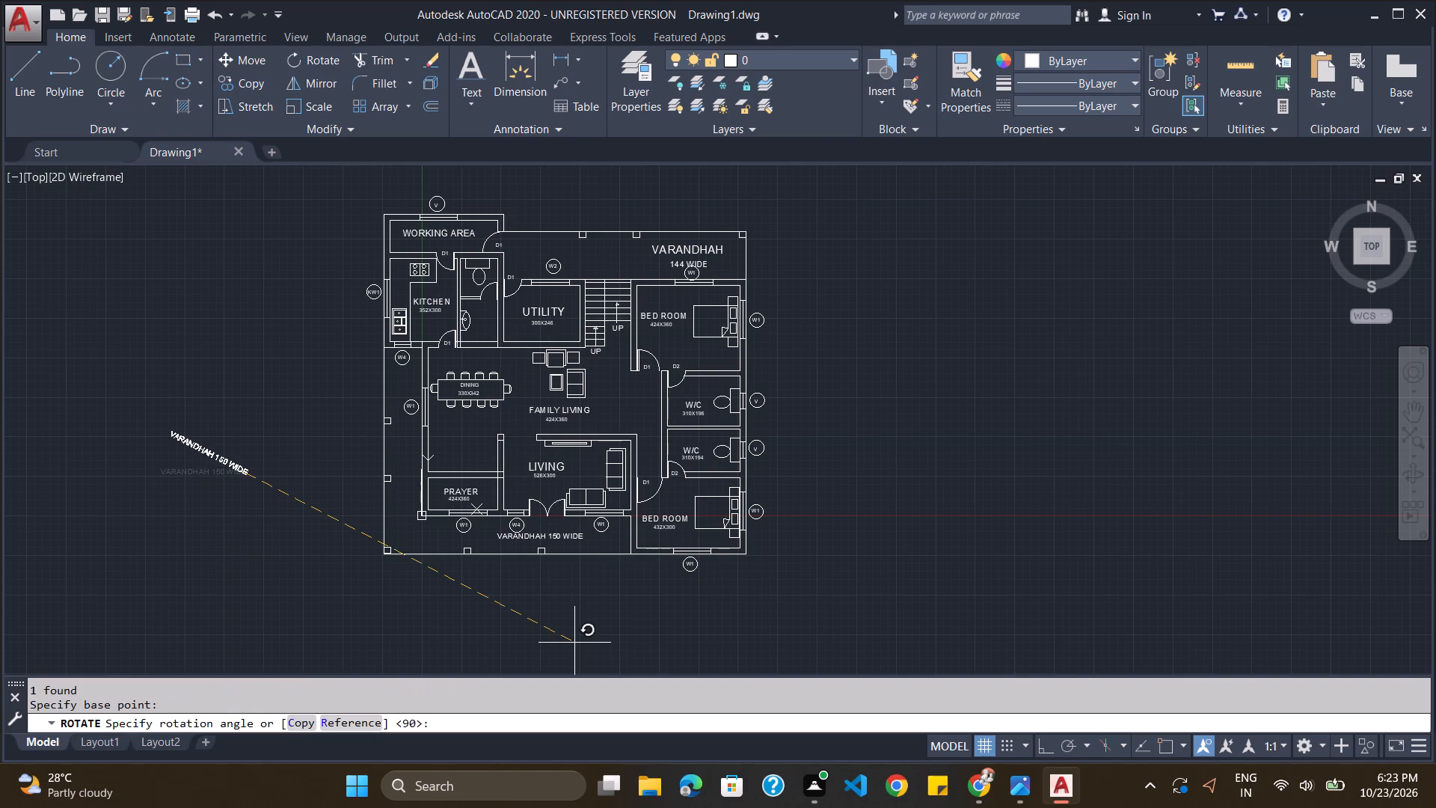
left_click(1048, 745)
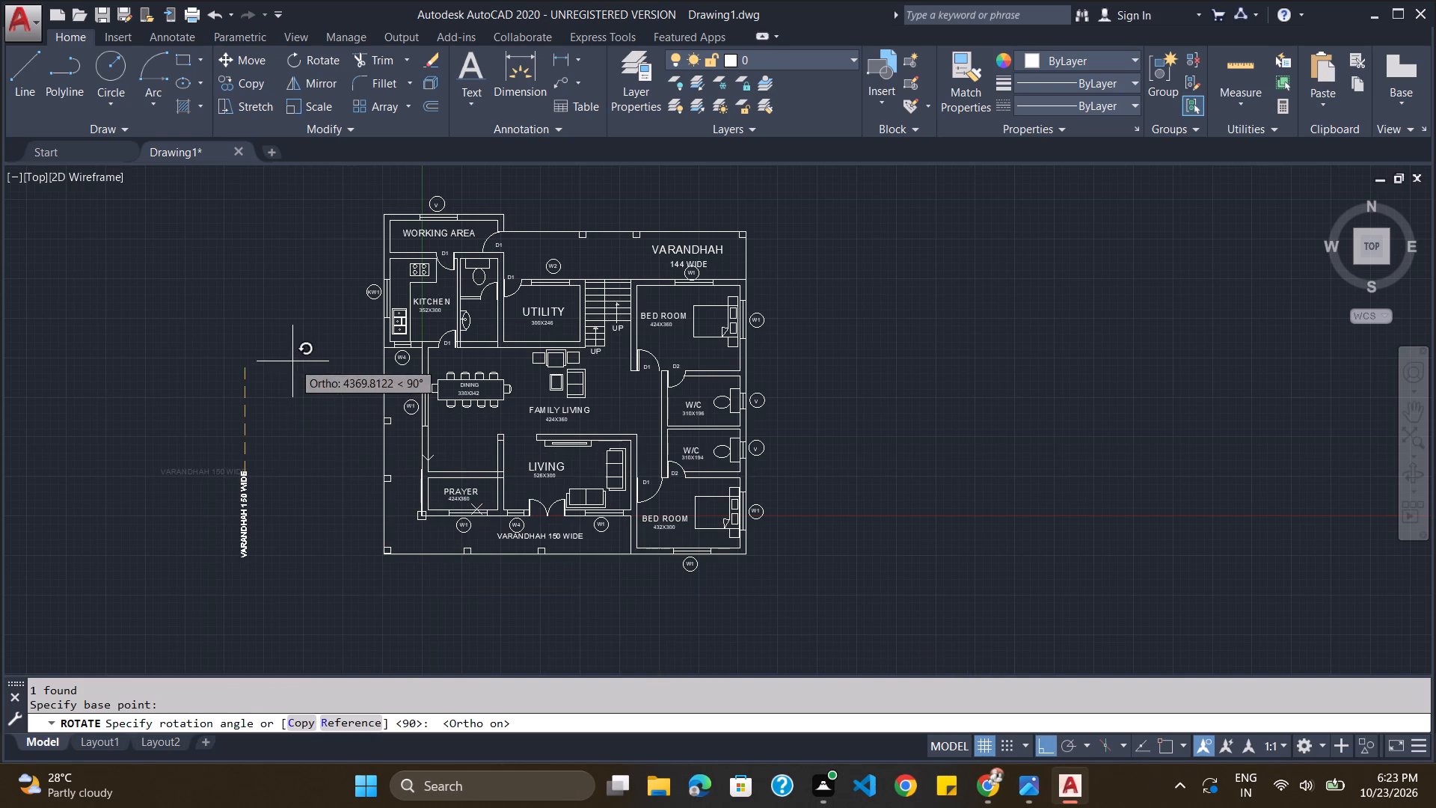
left_click(292, 361)
Move the rotated VARANDHAH 150 WIDE text into the narrow side varandhah alongside the dining and prayer rooms.
left_click_drag(265, 445, 277, 462)
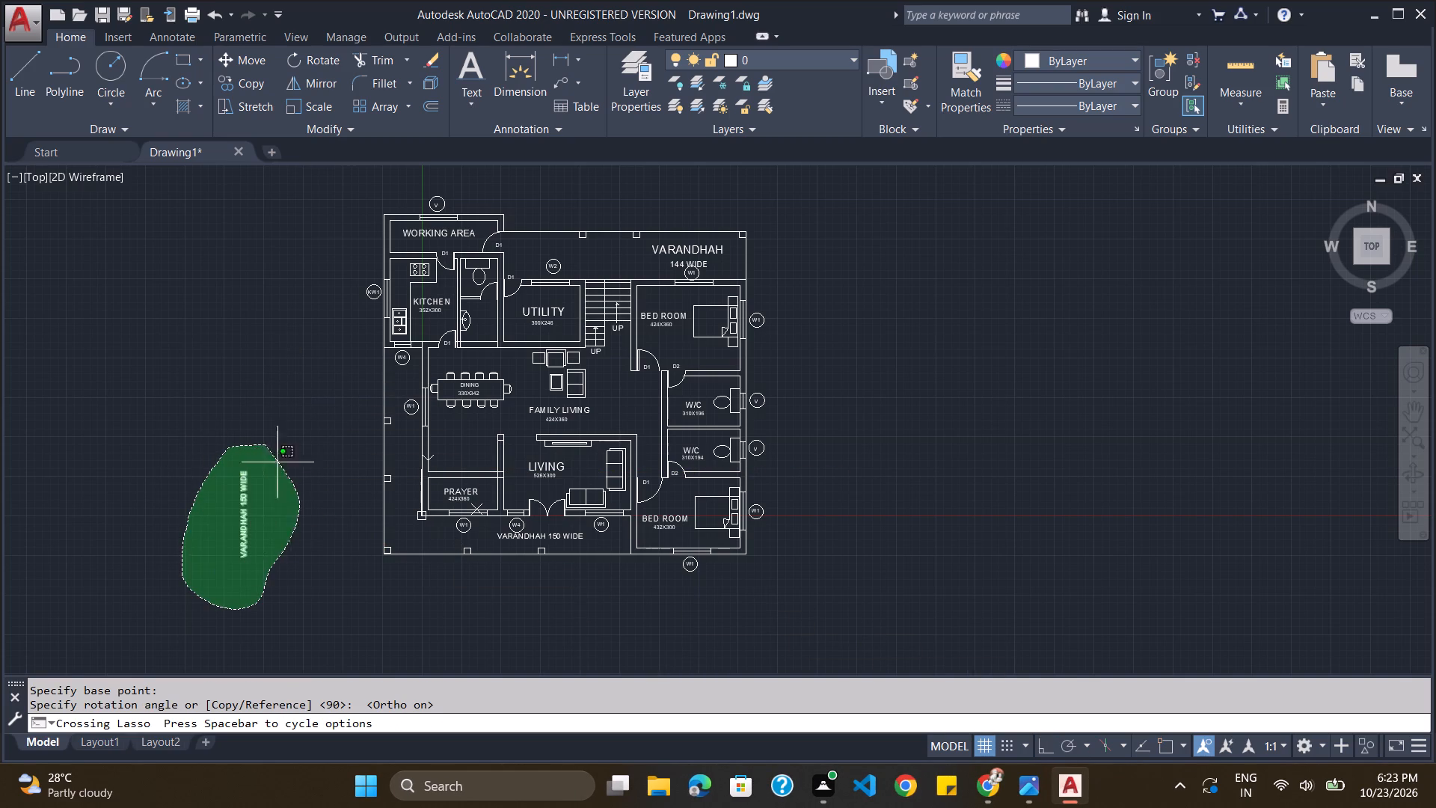
left_click_drag(277, 462, 253, 420)
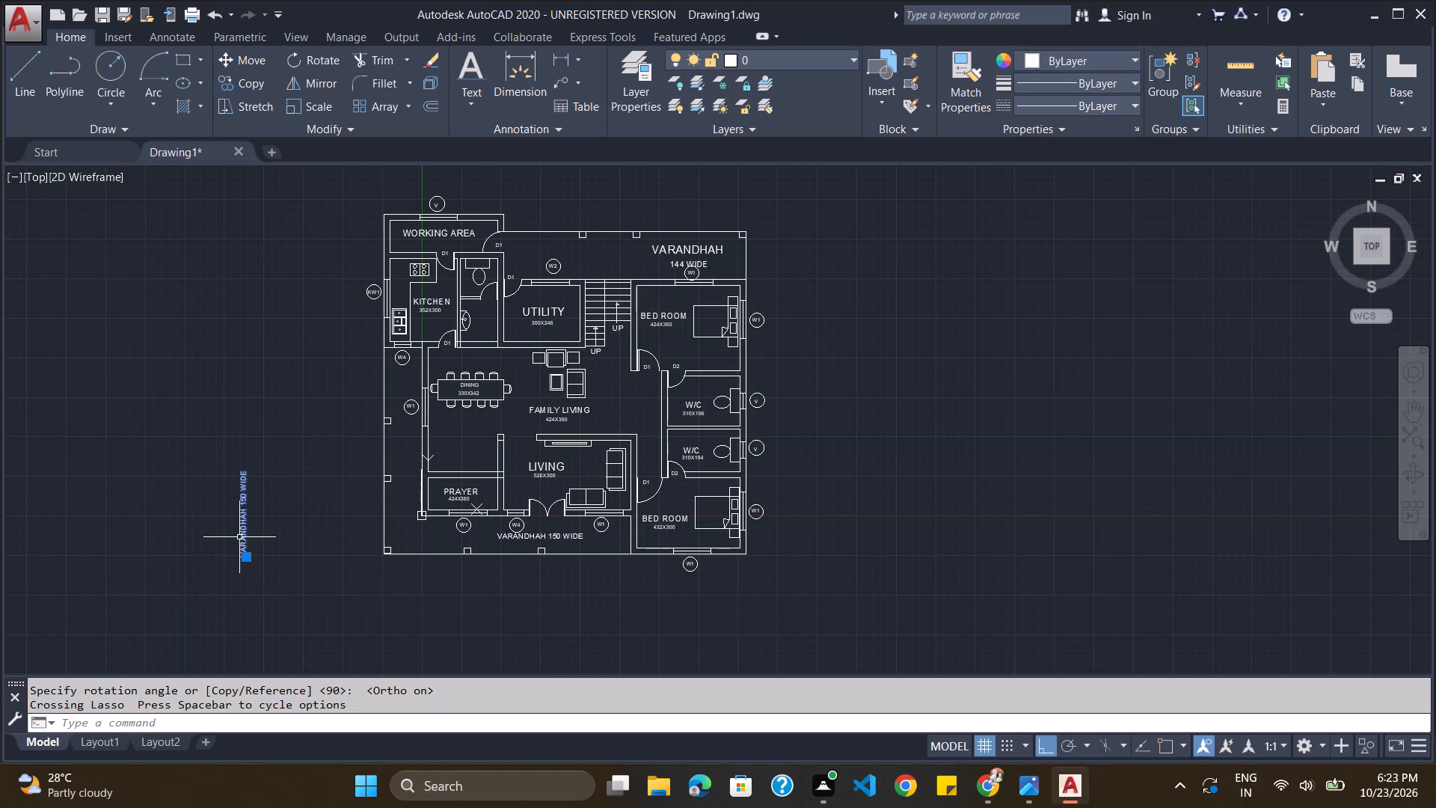
left_click_drag(242, 532, 405, 482)
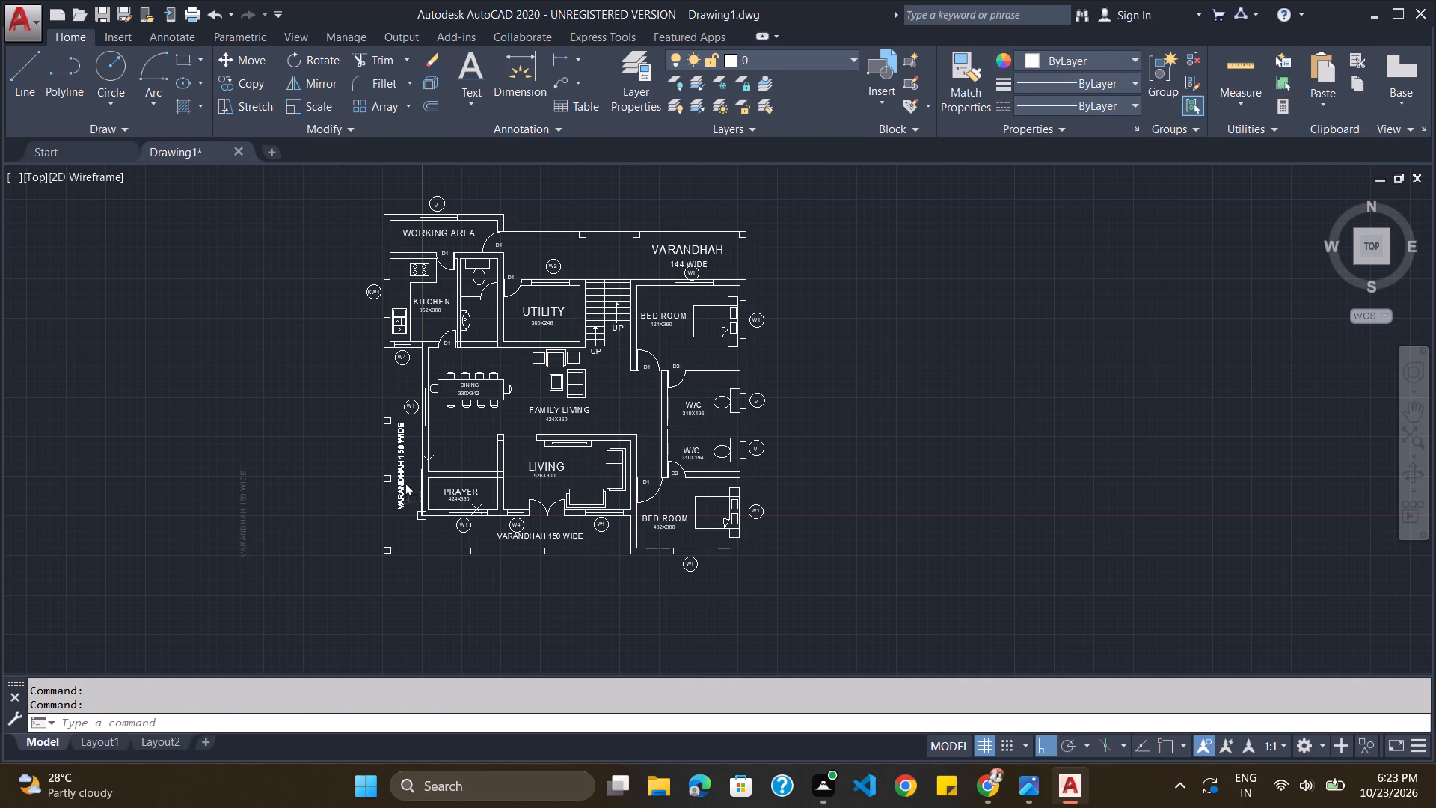
left_click_drag(405, 482, 402, 485)
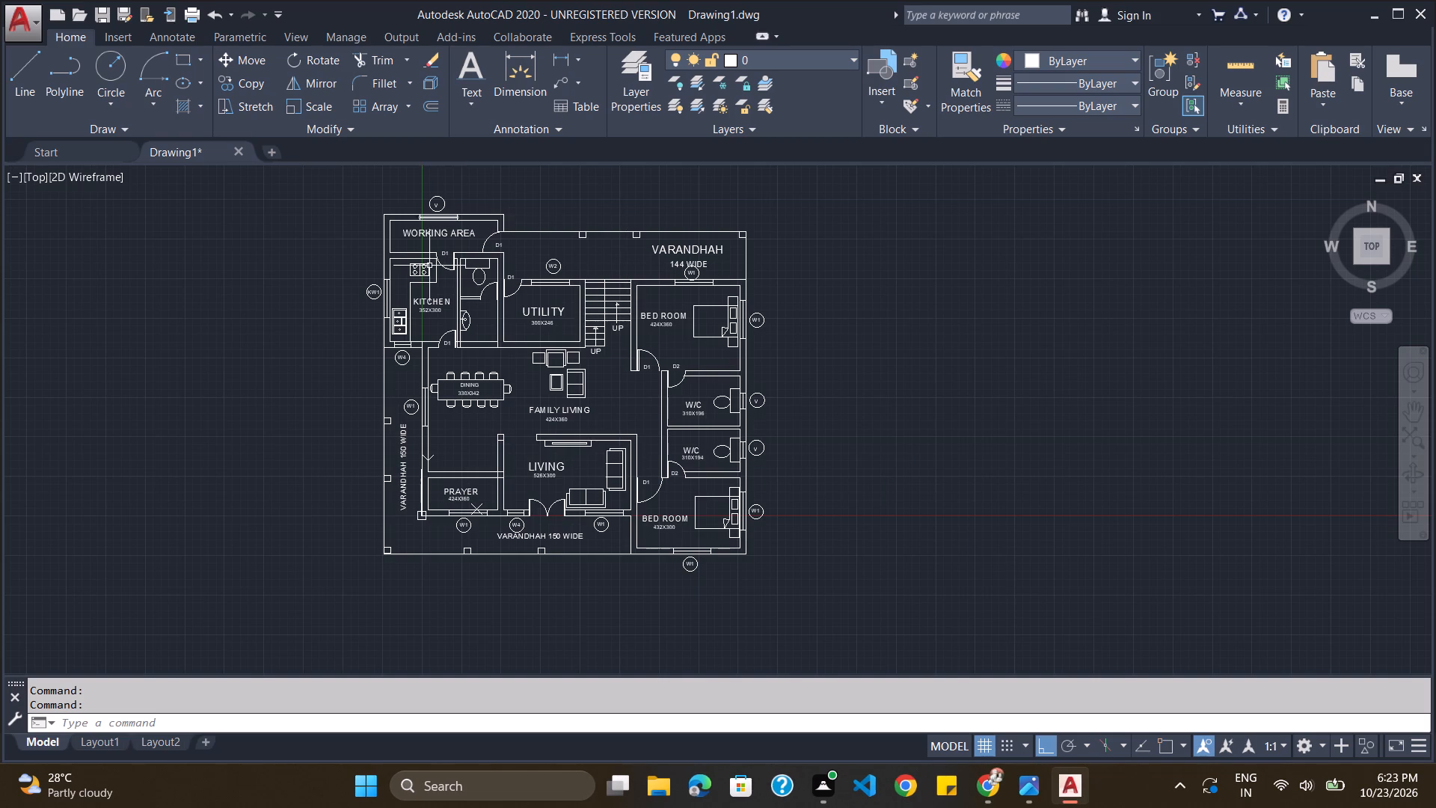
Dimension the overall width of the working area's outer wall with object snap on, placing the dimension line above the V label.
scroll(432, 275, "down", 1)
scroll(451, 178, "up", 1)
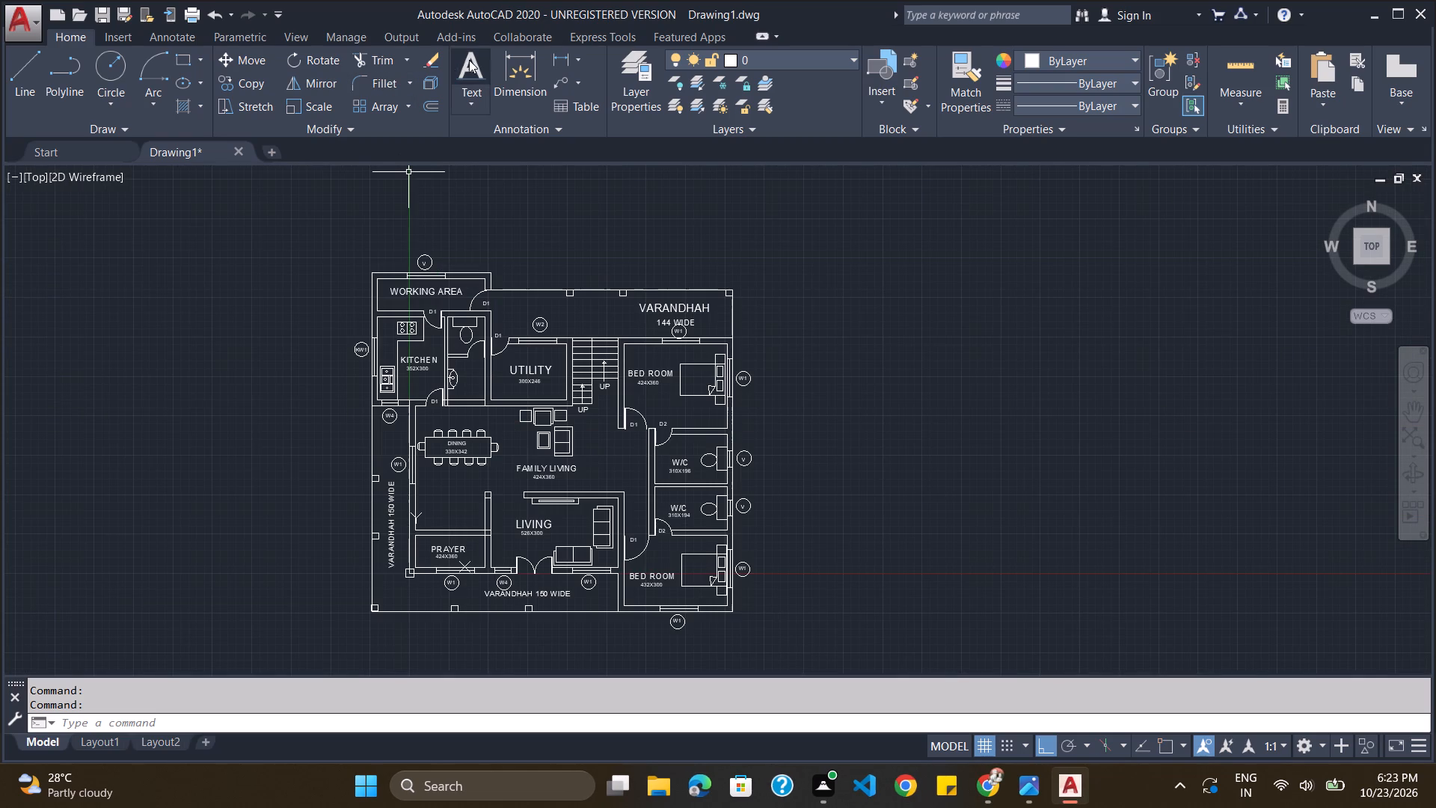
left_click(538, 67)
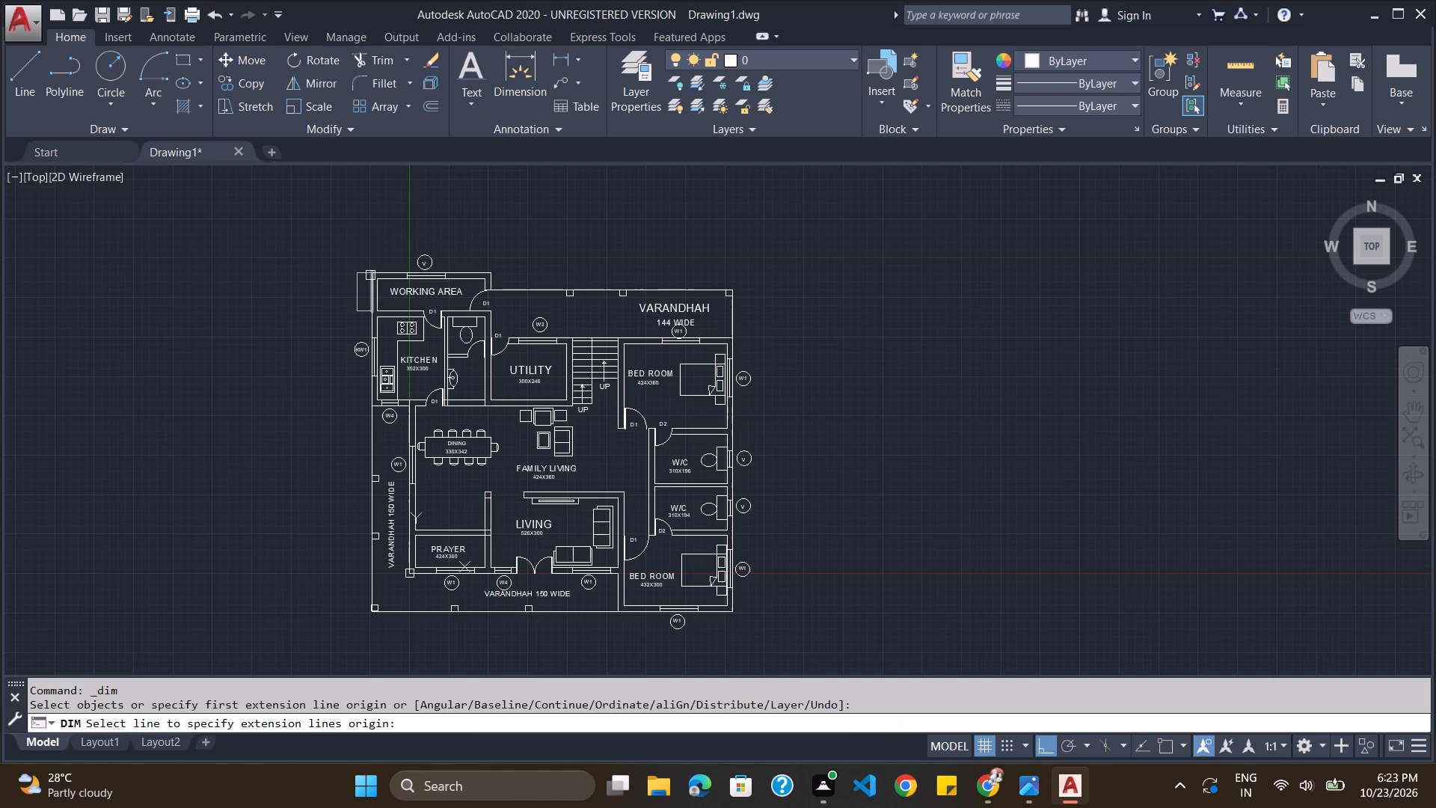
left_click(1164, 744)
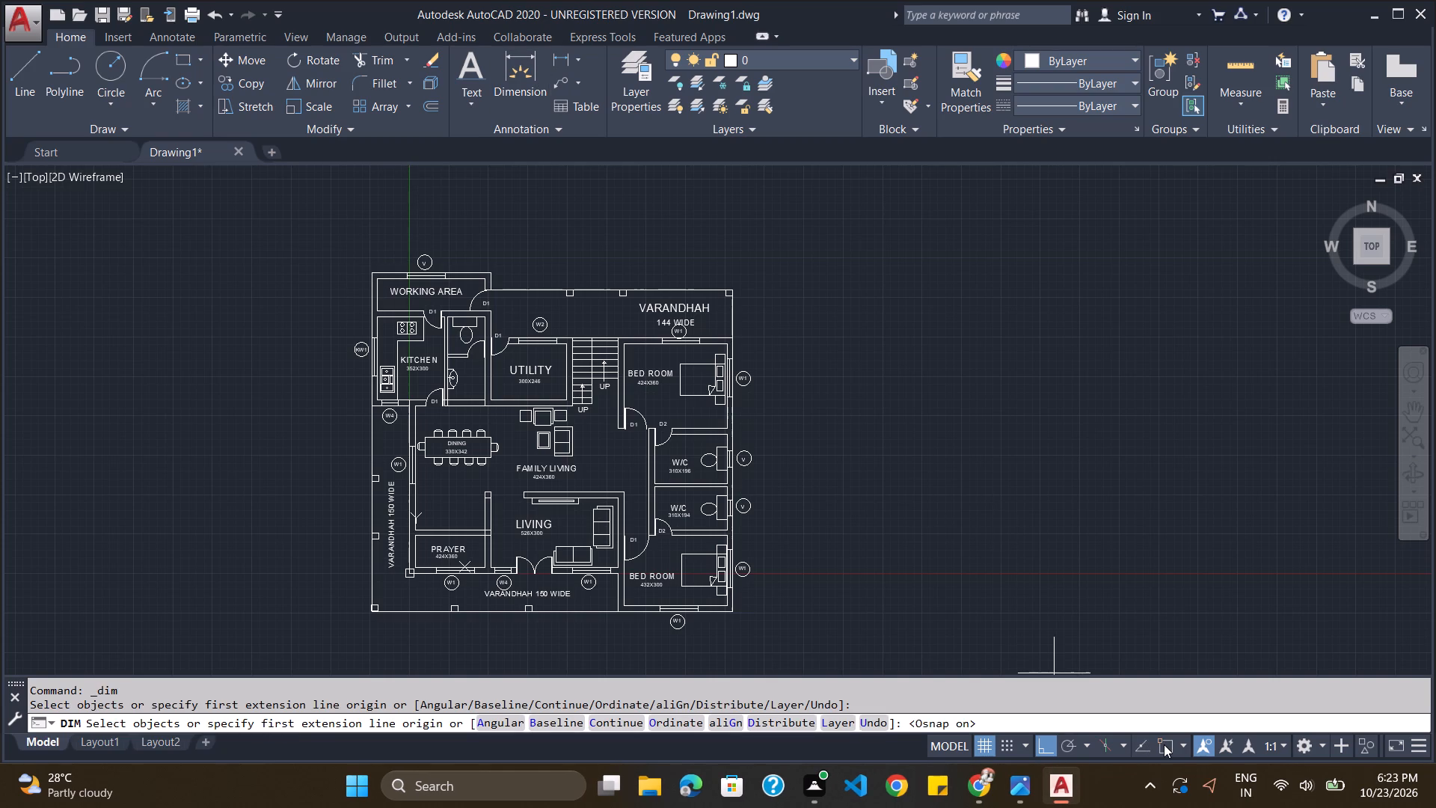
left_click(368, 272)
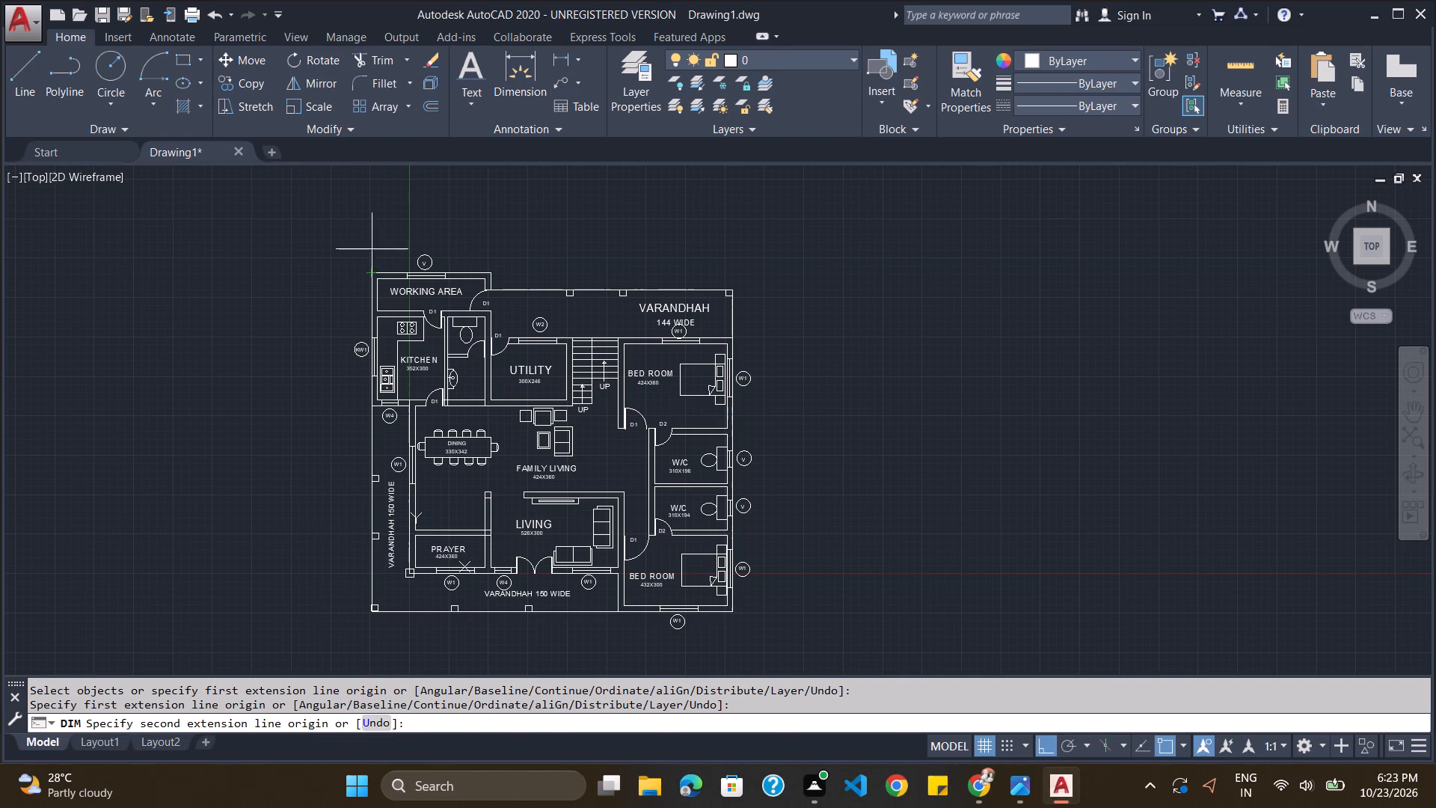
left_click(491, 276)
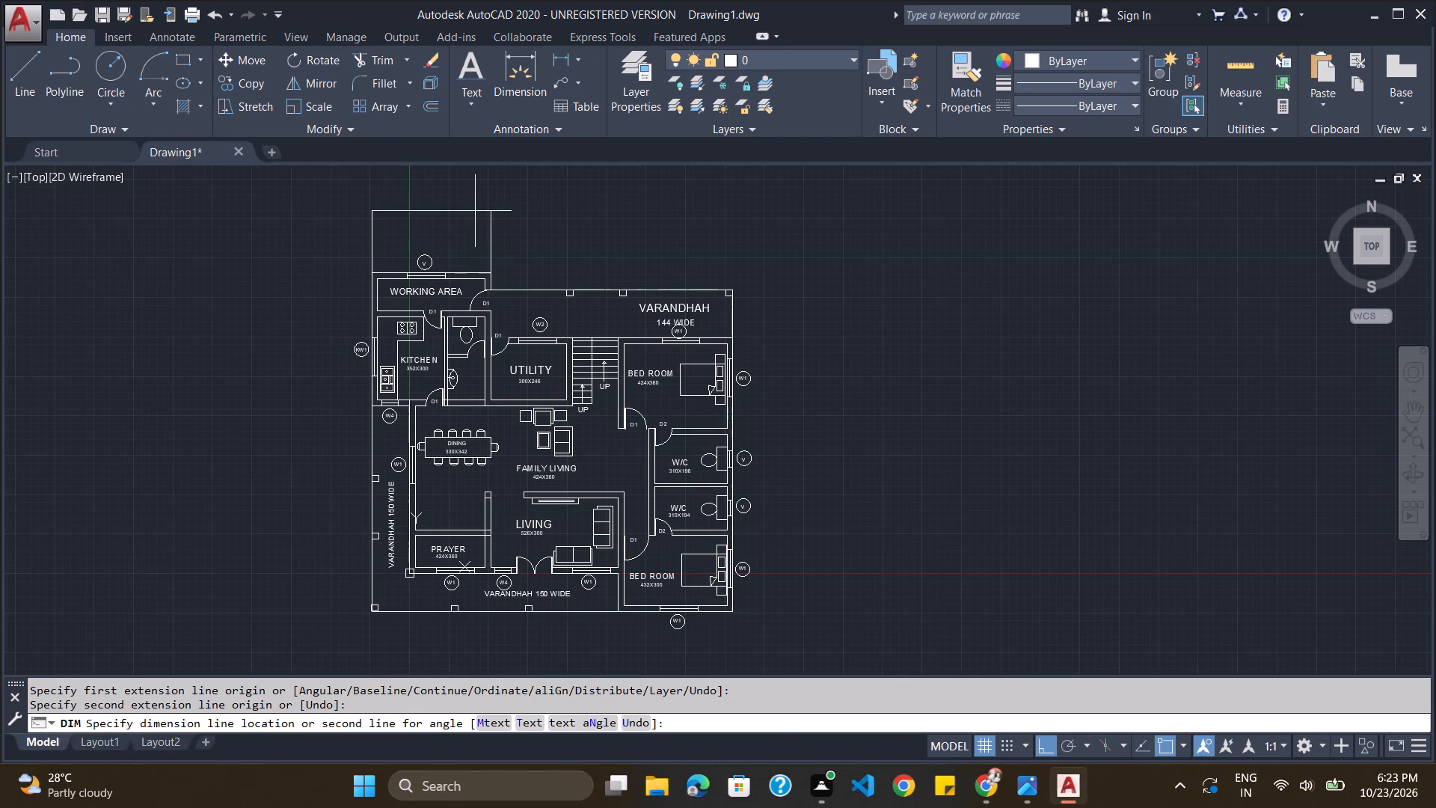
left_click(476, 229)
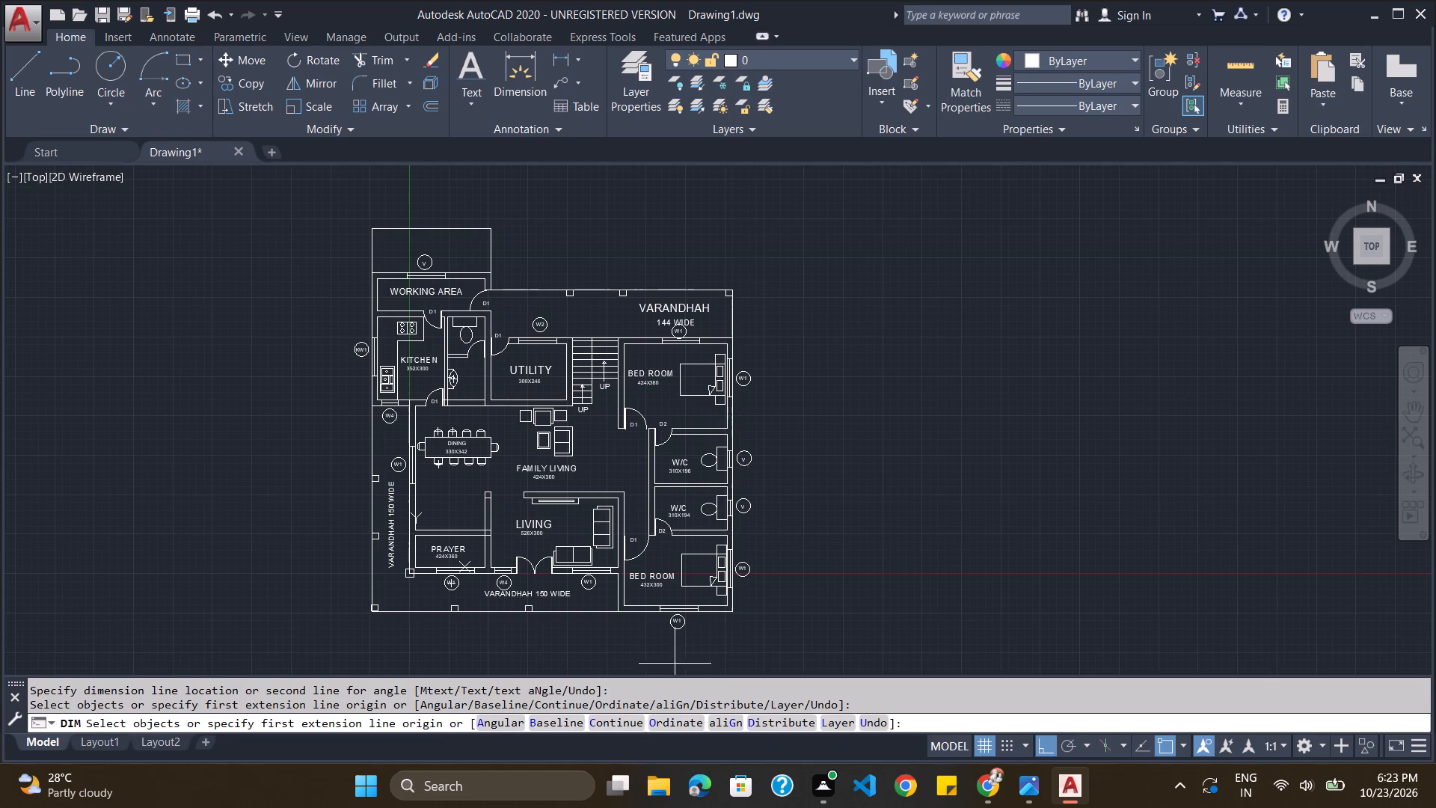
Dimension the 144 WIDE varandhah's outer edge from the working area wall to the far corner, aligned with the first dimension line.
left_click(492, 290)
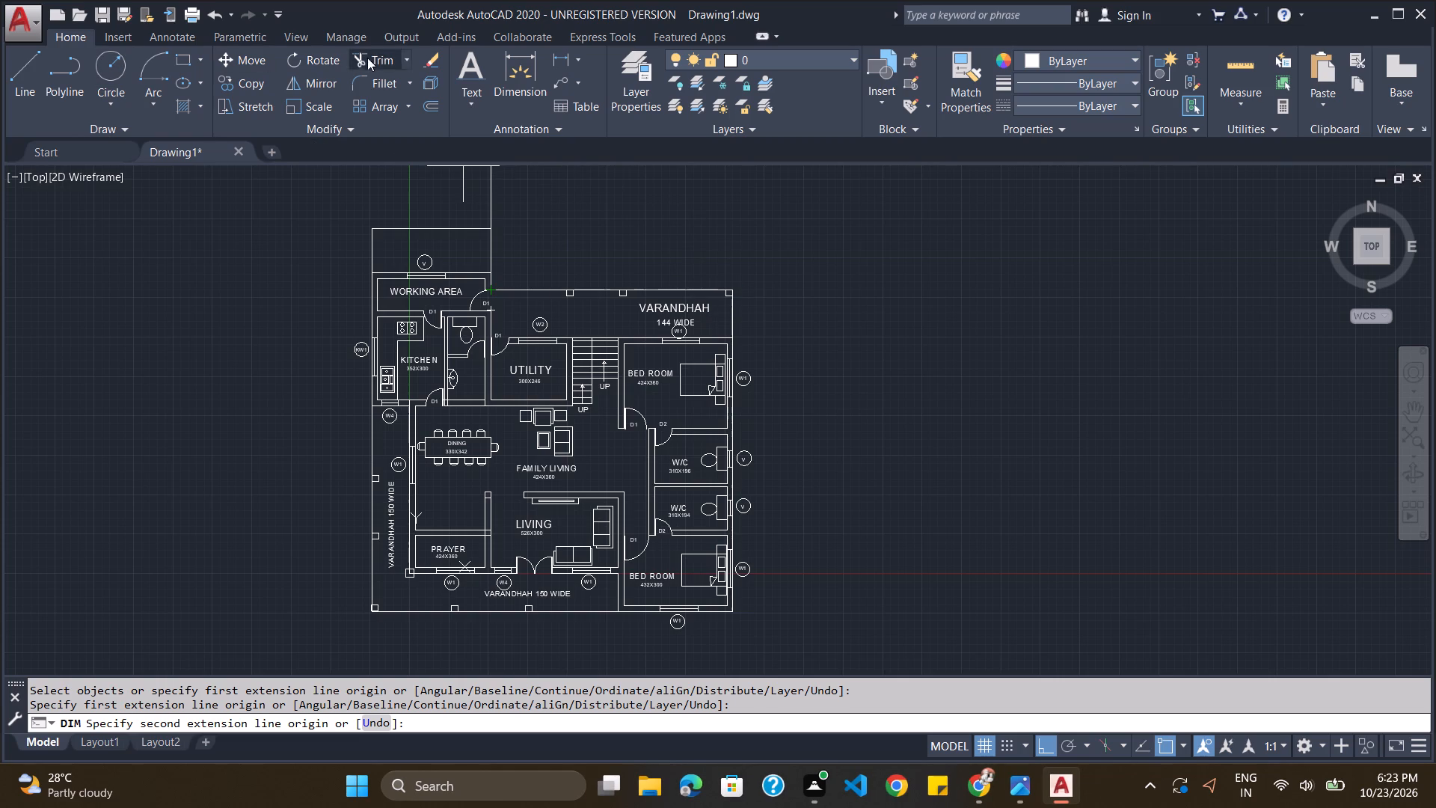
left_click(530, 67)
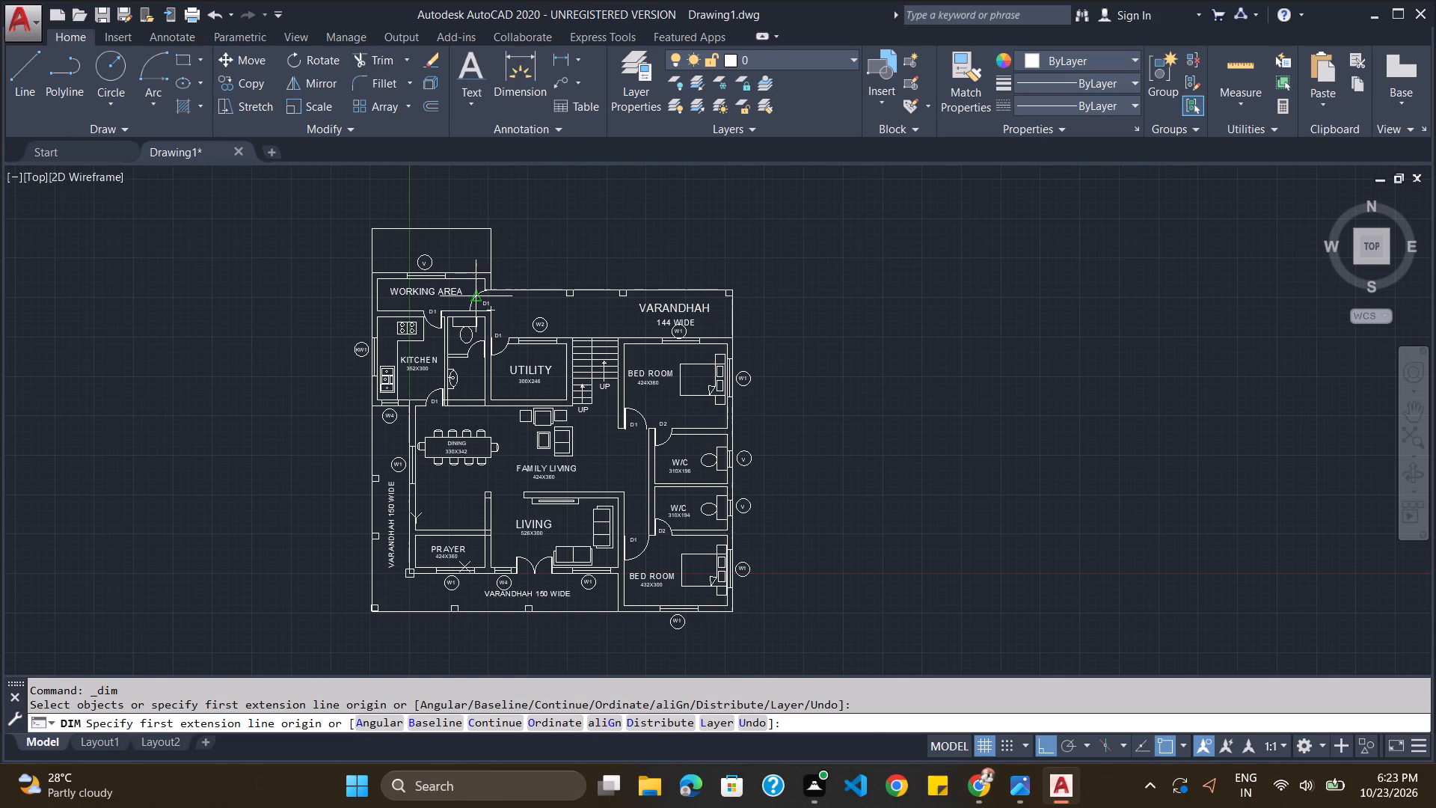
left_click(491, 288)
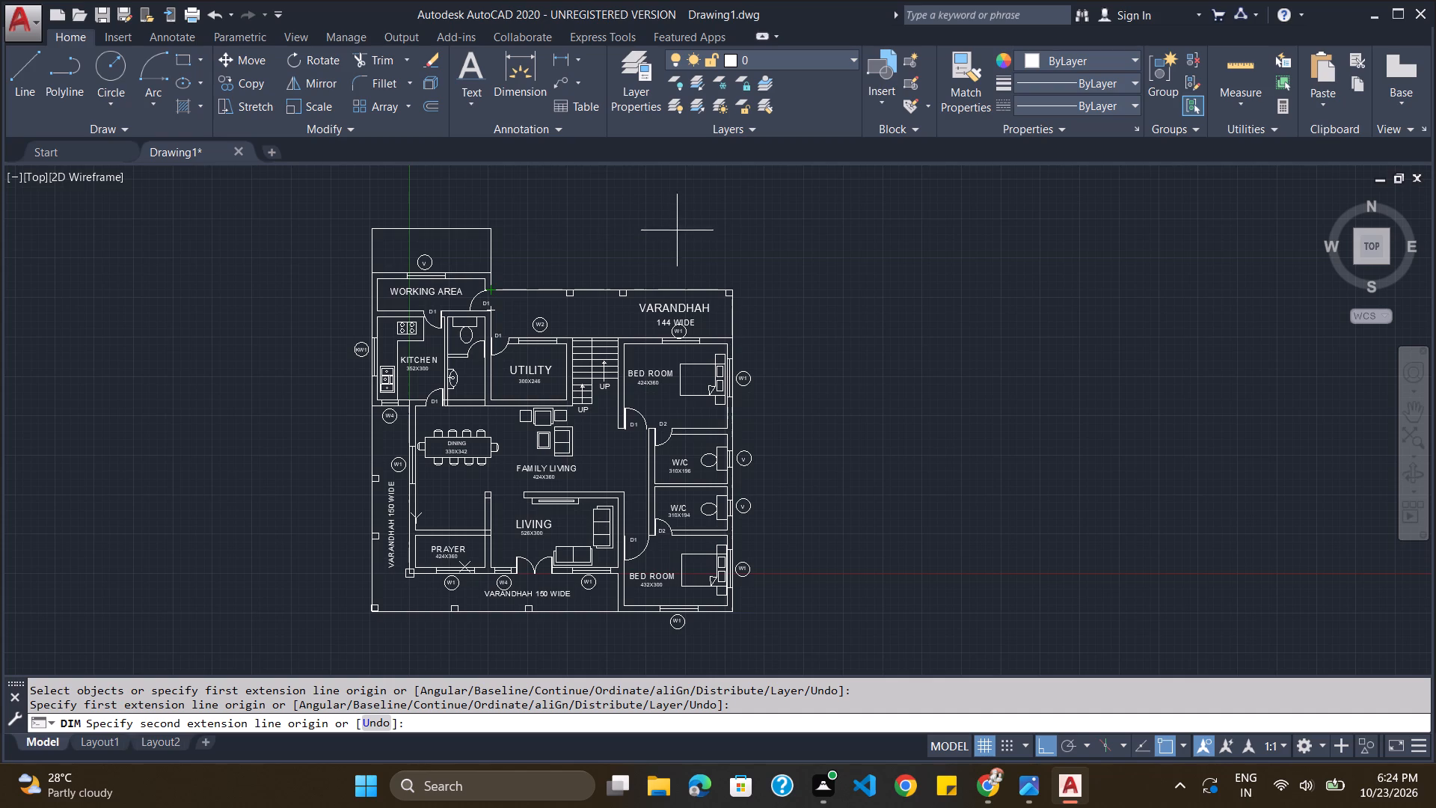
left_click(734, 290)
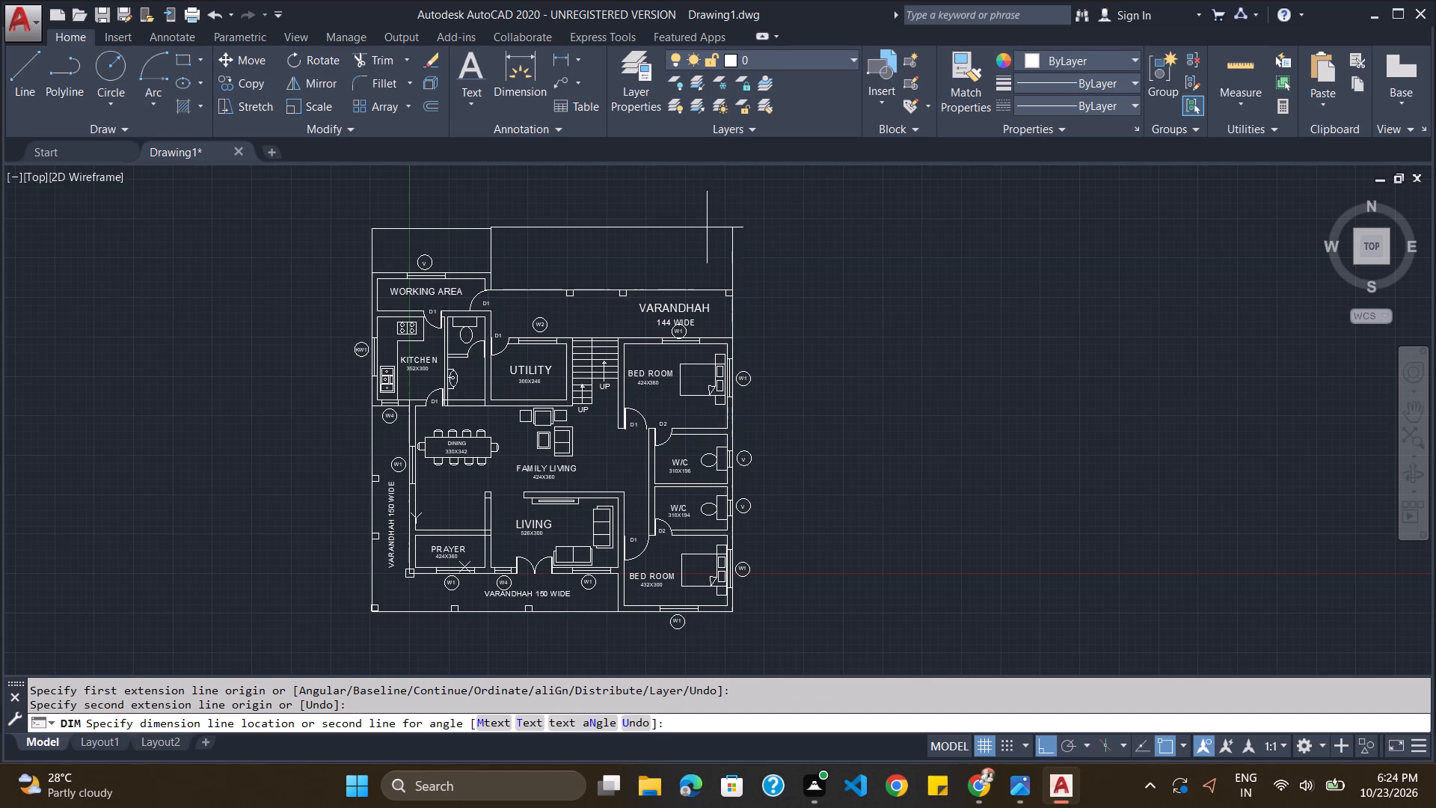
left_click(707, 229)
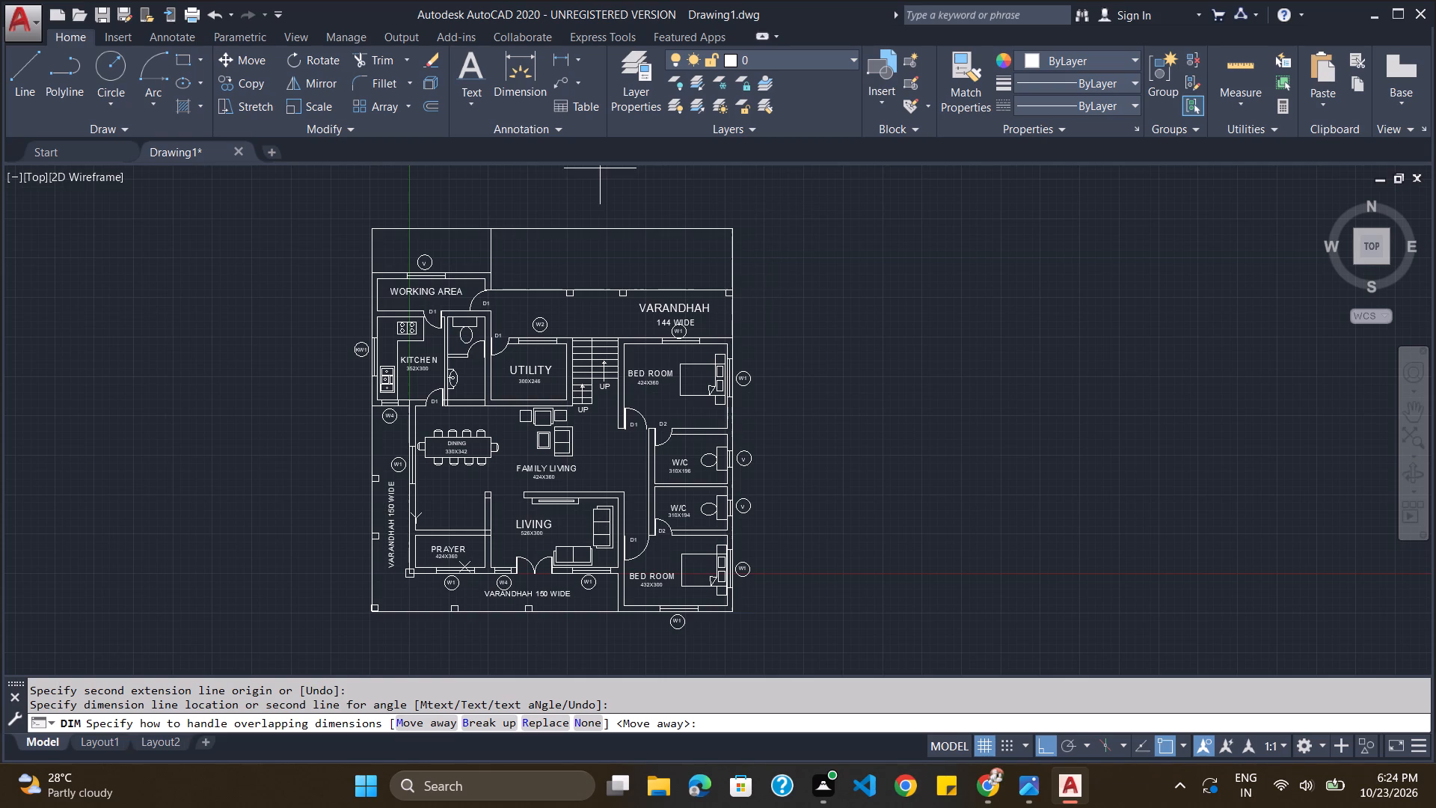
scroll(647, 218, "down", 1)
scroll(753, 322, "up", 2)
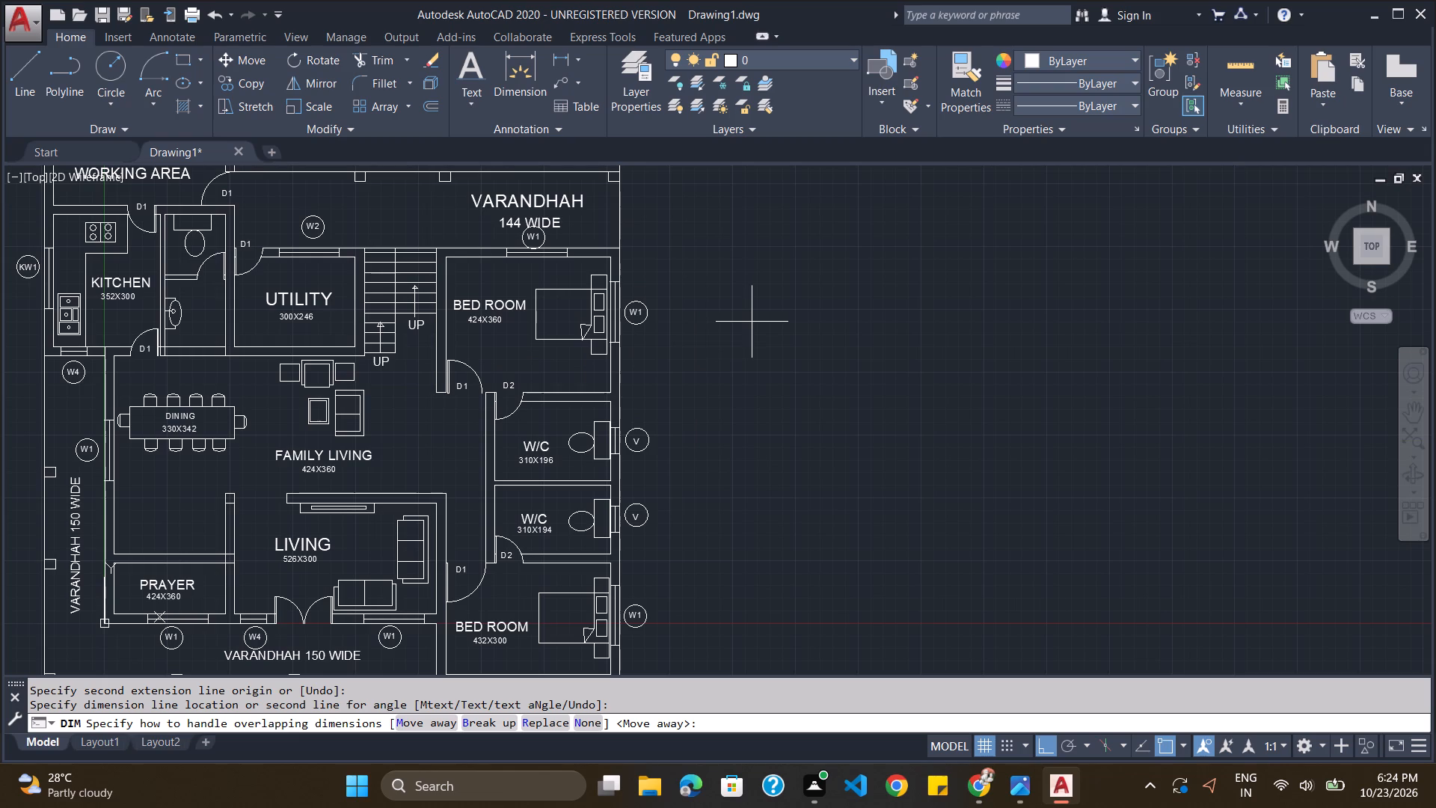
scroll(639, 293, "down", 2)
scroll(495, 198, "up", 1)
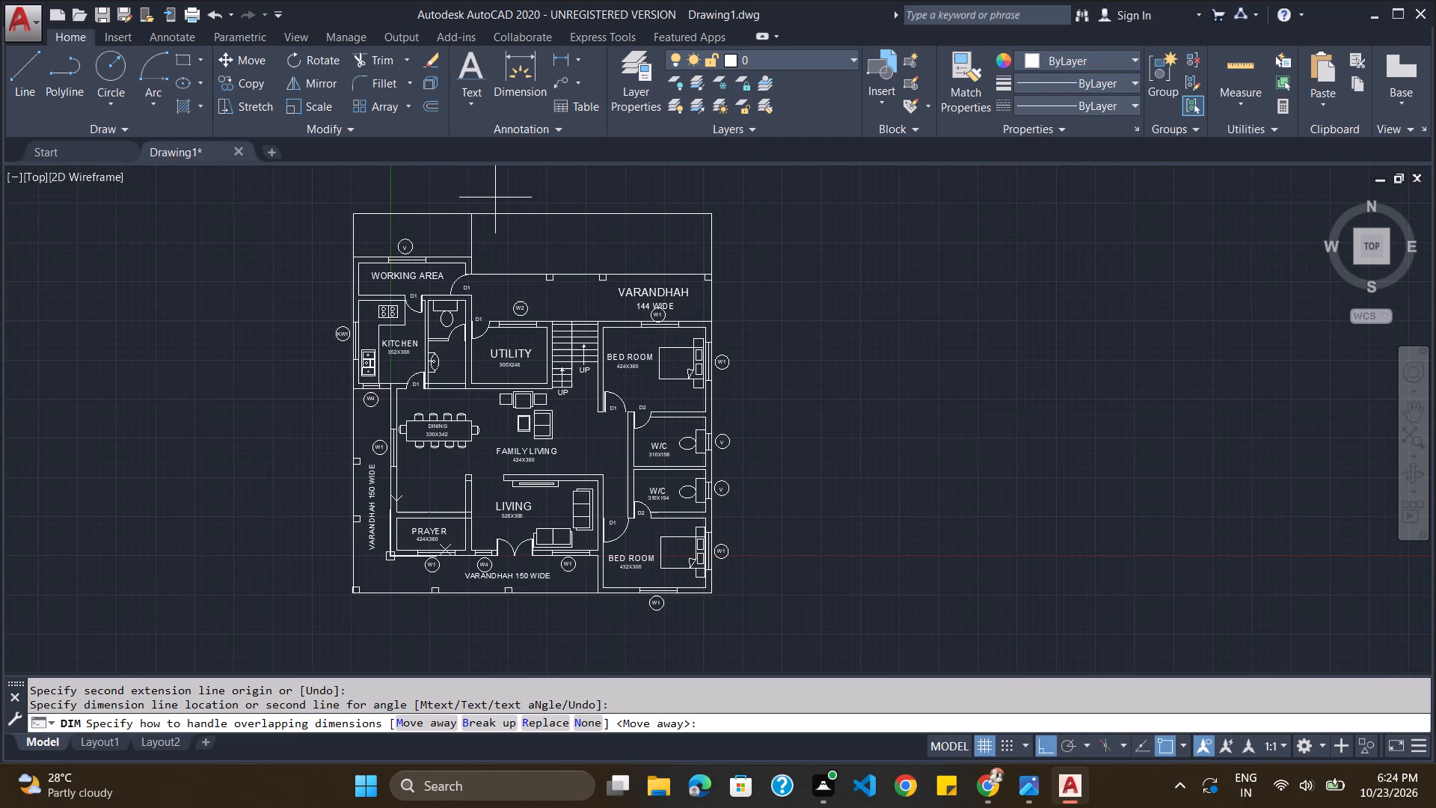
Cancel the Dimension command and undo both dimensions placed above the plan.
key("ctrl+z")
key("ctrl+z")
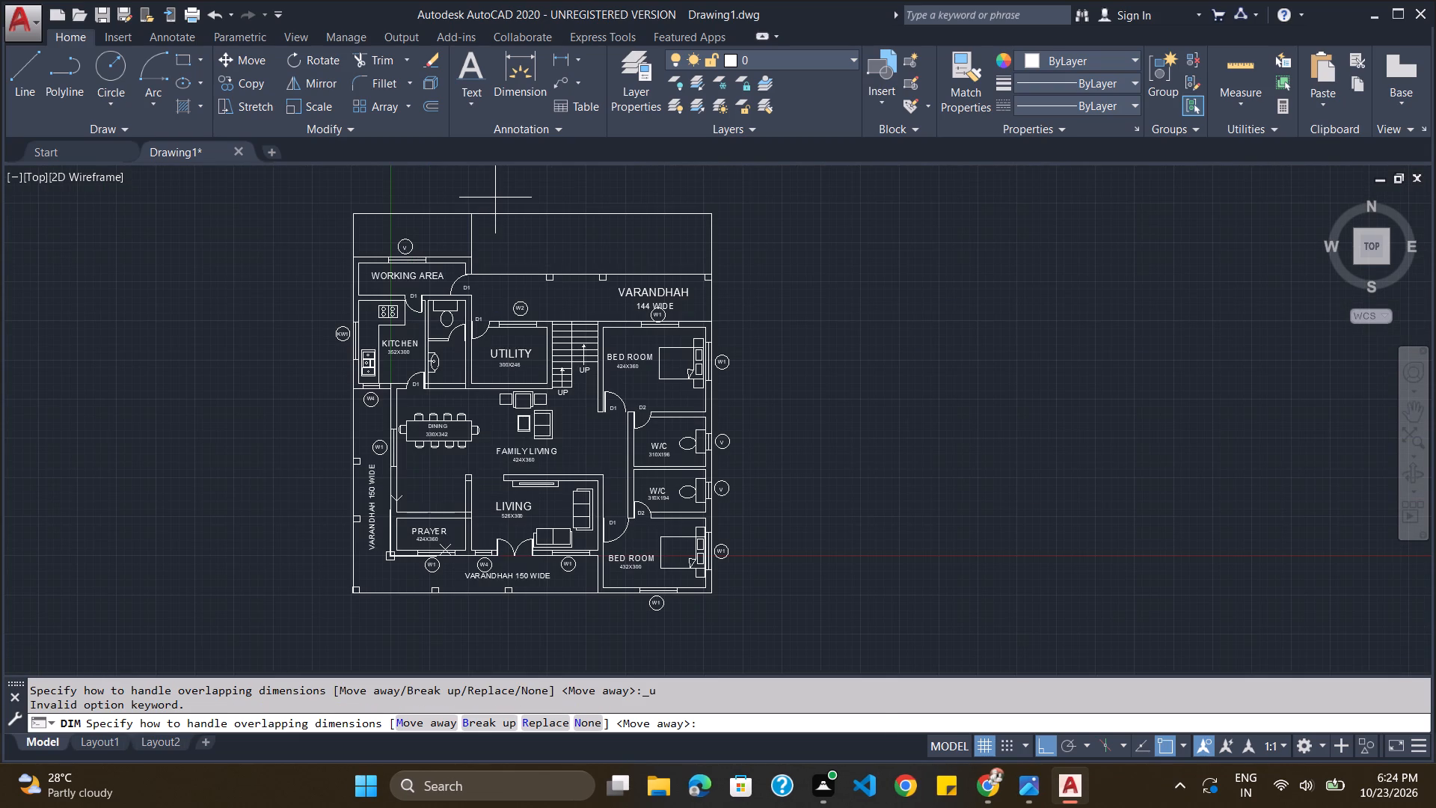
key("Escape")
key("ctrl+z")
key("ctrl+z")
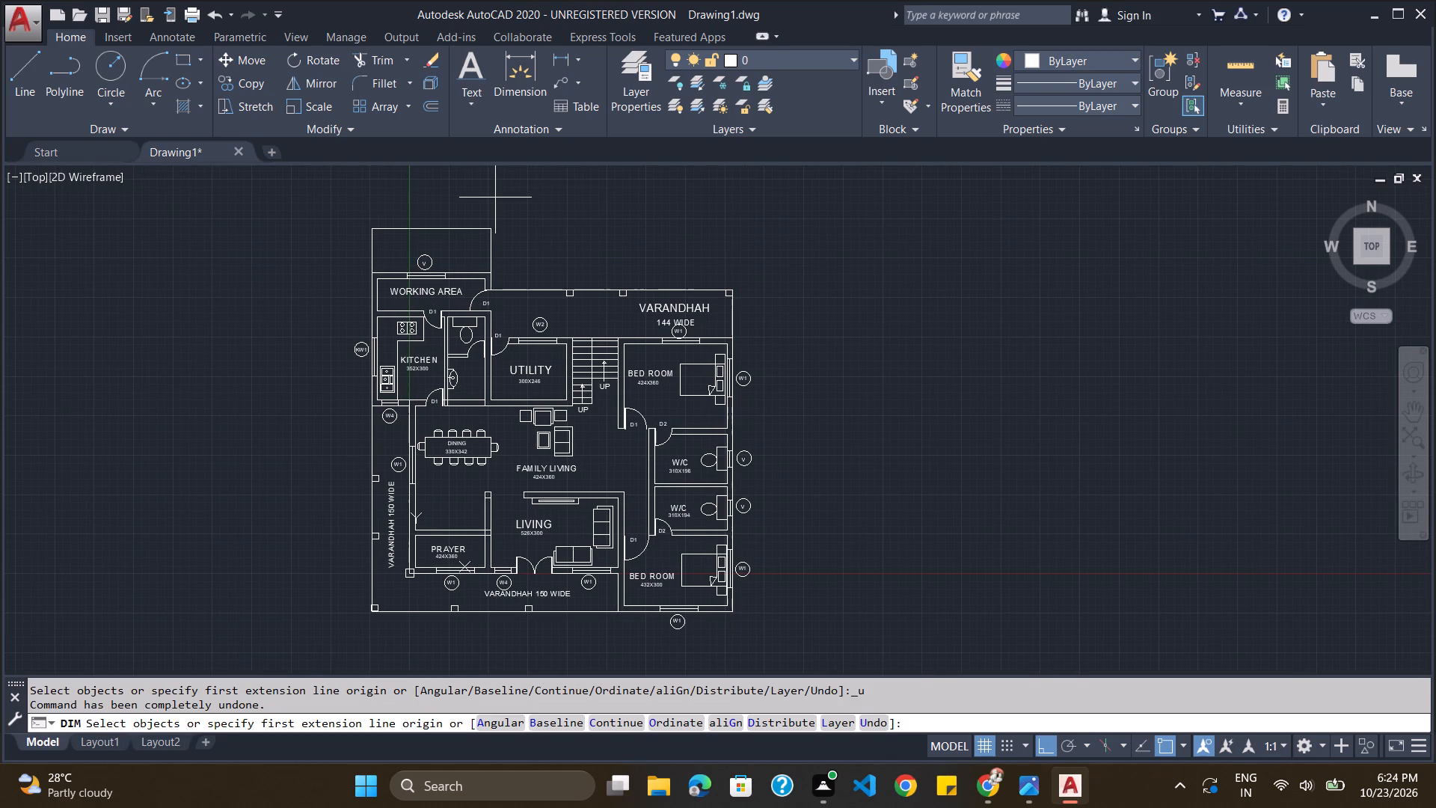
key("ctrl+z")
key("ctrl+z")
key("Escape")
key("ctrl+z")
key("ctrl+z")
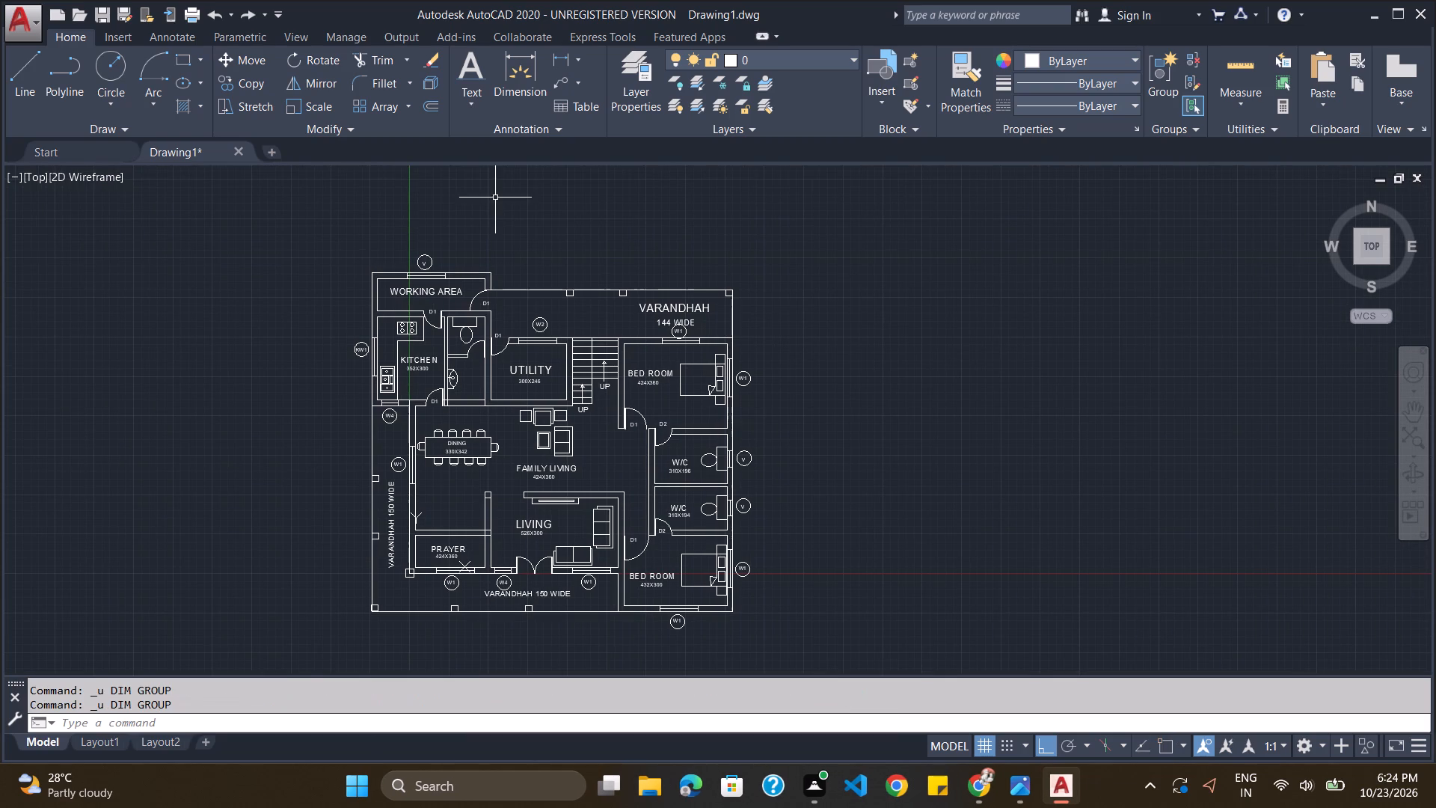
Start a Line and set the current linetype to ByBlock.
scroll(509, 264, "down", 1)
scroll(479, 356, "up", 1)
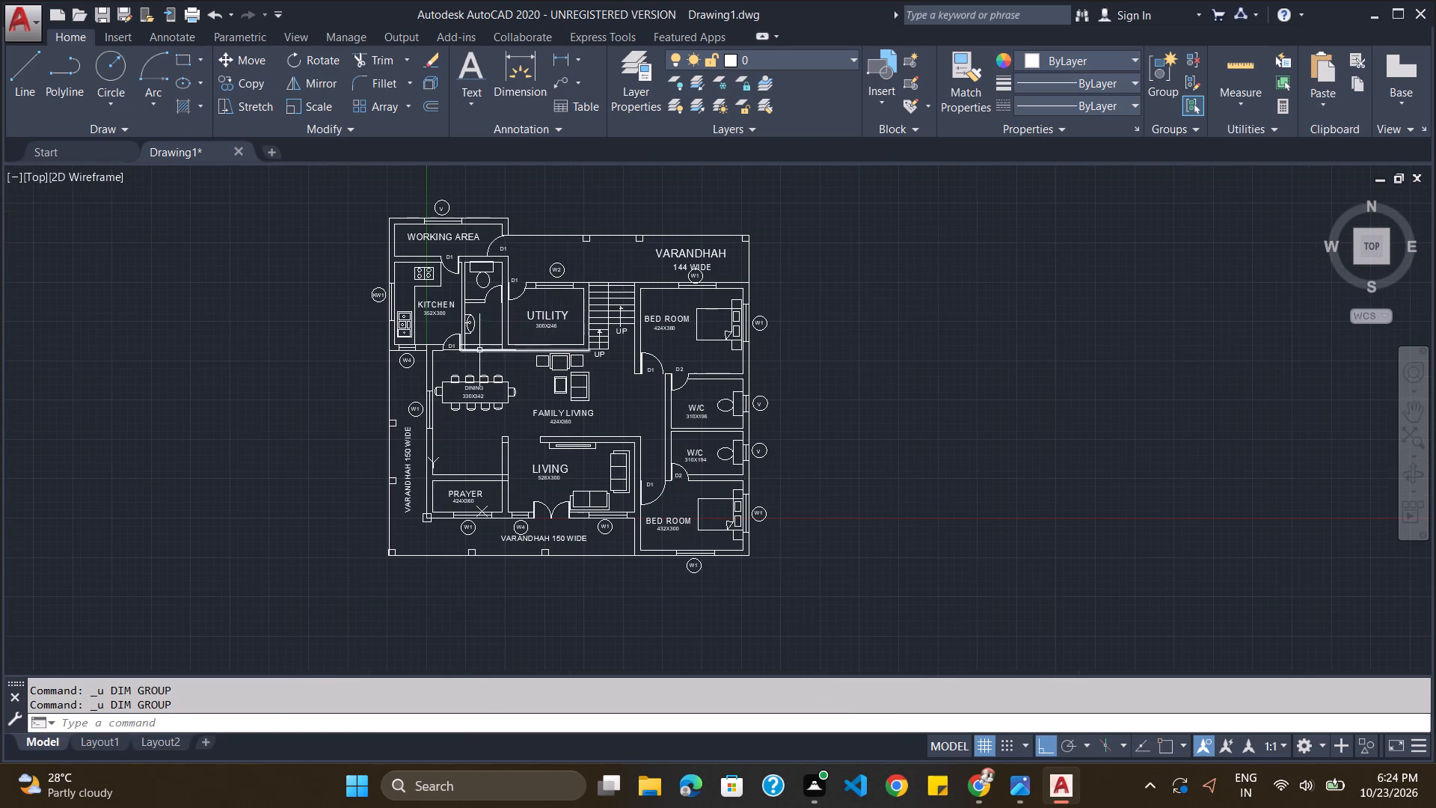
scroll(510, 183, "up", 1)
scroll(510, 186, "down", 1)
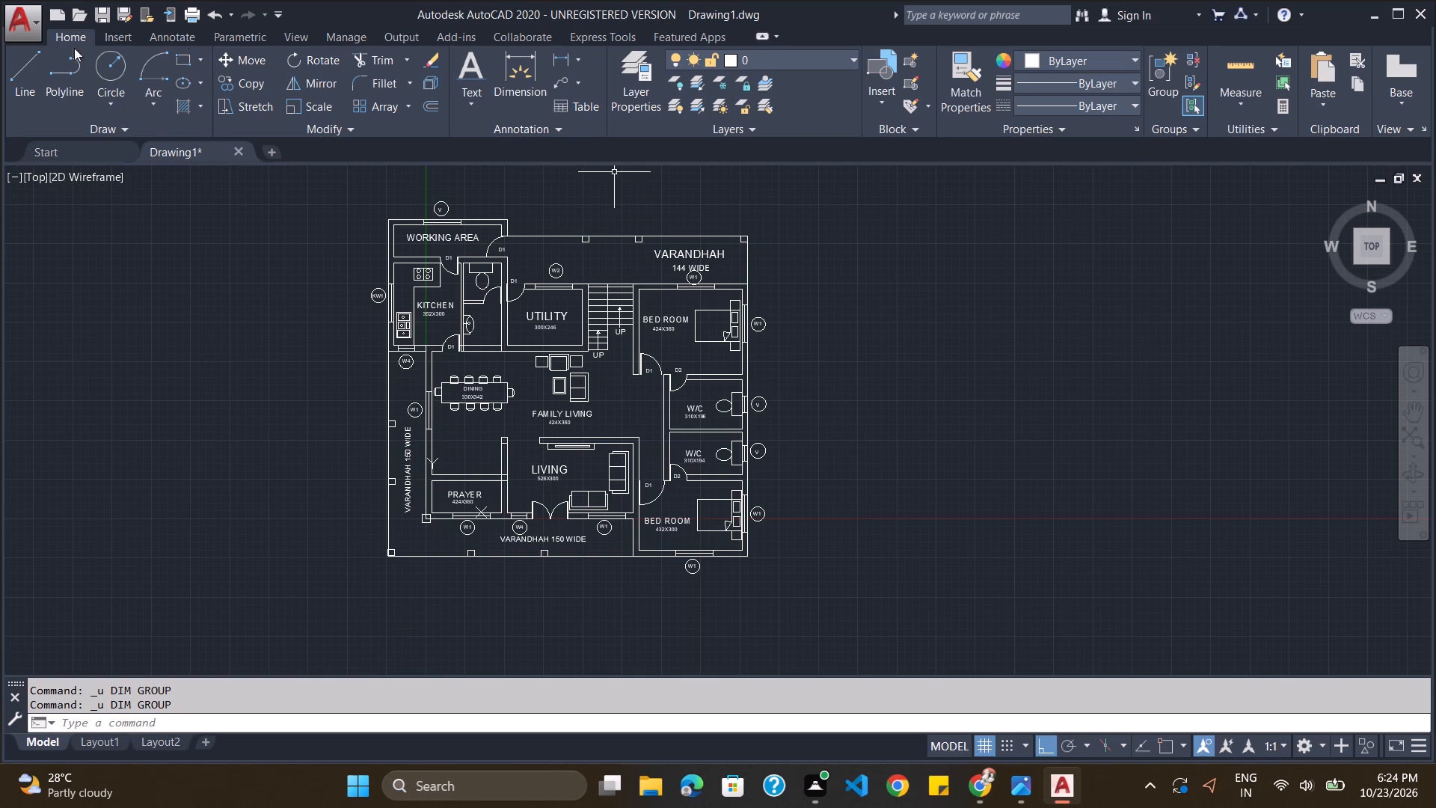
left_click(42, 61)
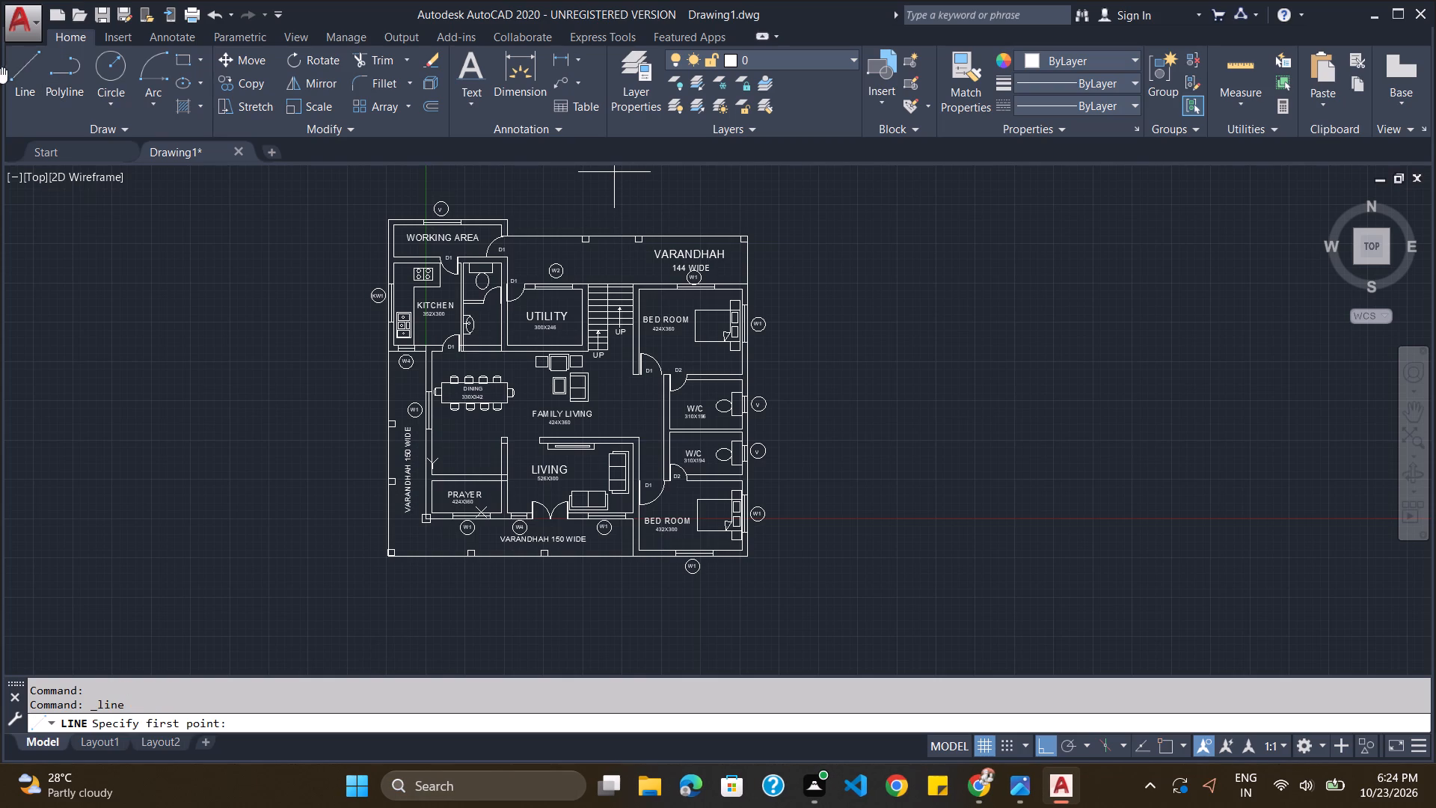
left_click(1090, 83)
left_click(992, 100)
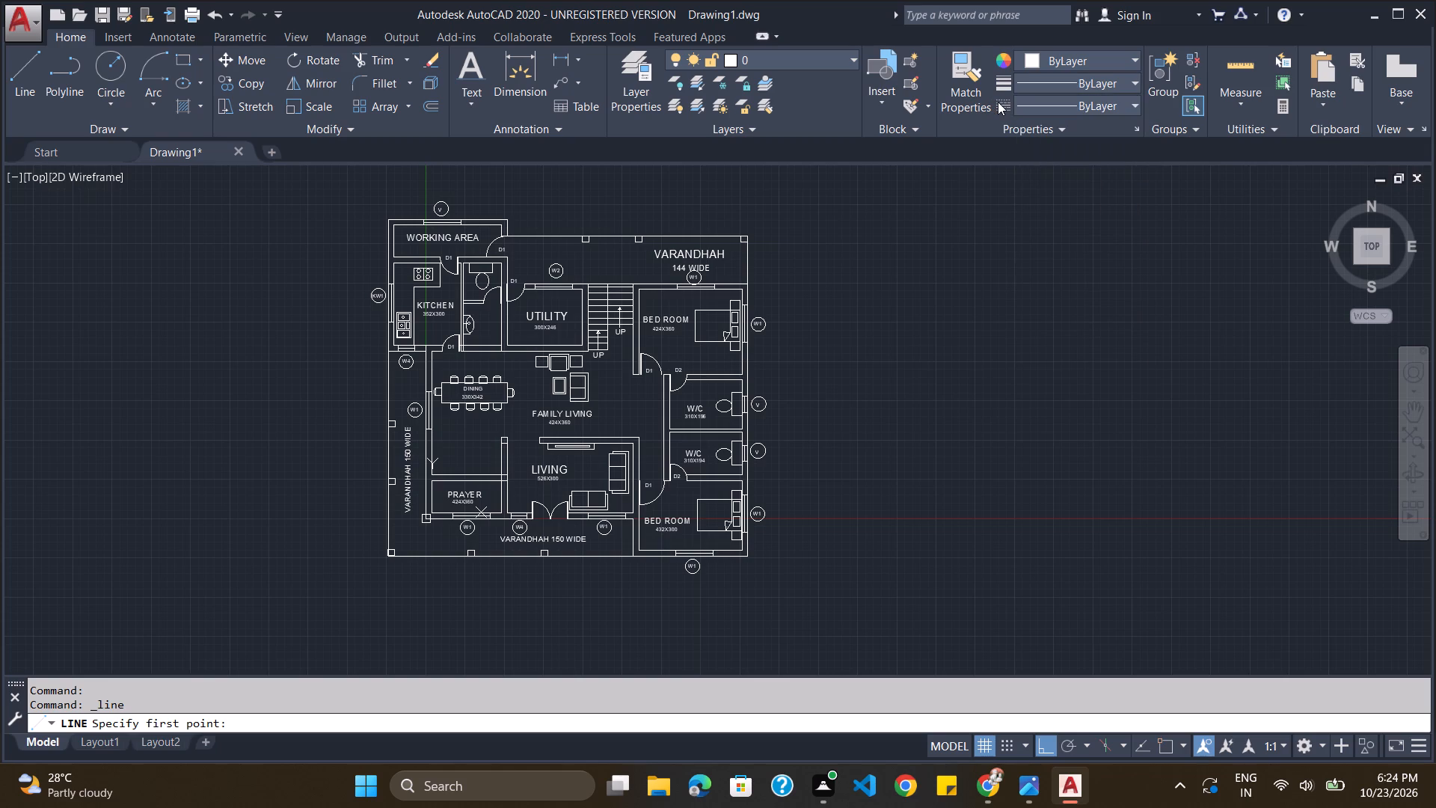
left_click(999, 105)
left_click(1001, 105)
left_click(1004, 103)
left_click(1025, 101)
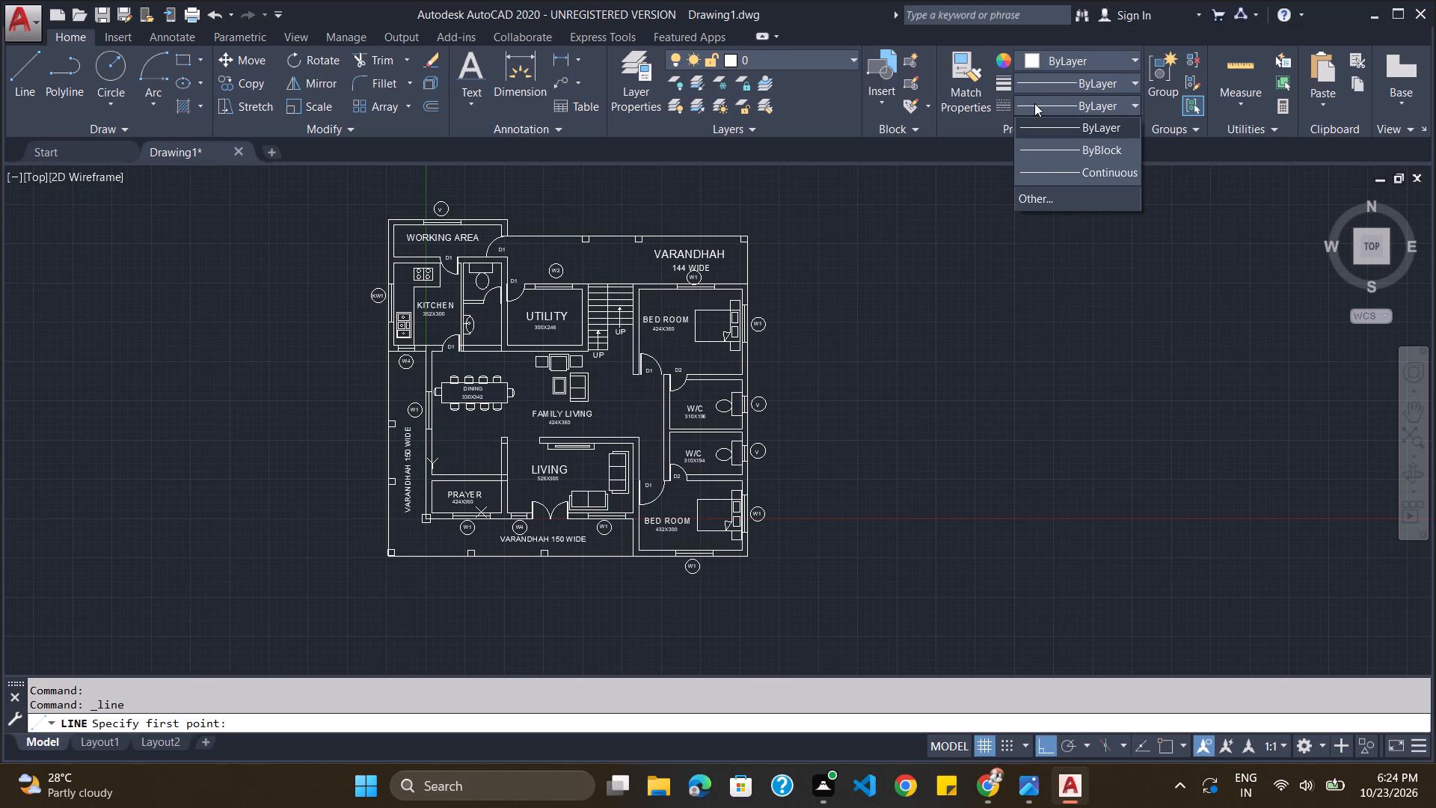
left_click(1066, 151)
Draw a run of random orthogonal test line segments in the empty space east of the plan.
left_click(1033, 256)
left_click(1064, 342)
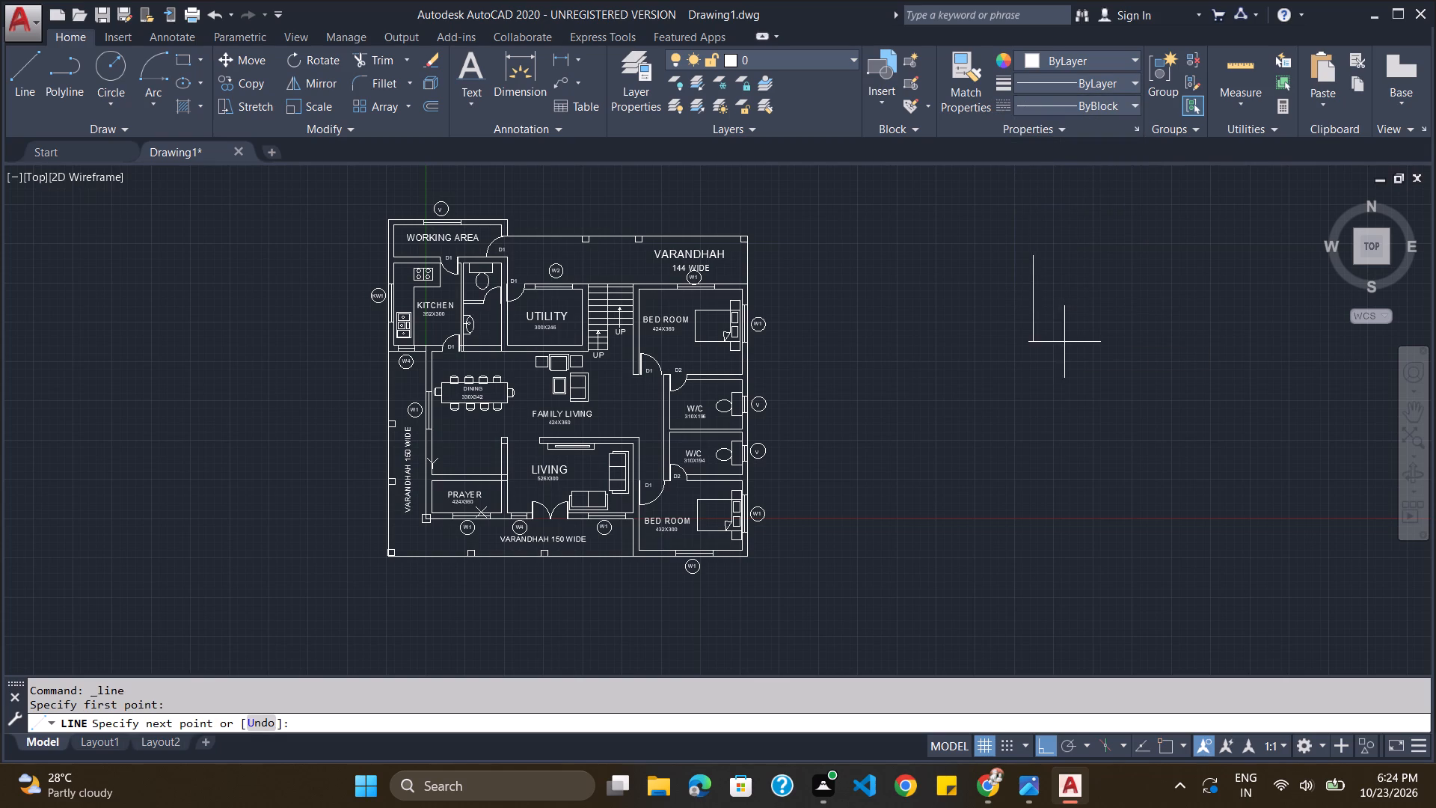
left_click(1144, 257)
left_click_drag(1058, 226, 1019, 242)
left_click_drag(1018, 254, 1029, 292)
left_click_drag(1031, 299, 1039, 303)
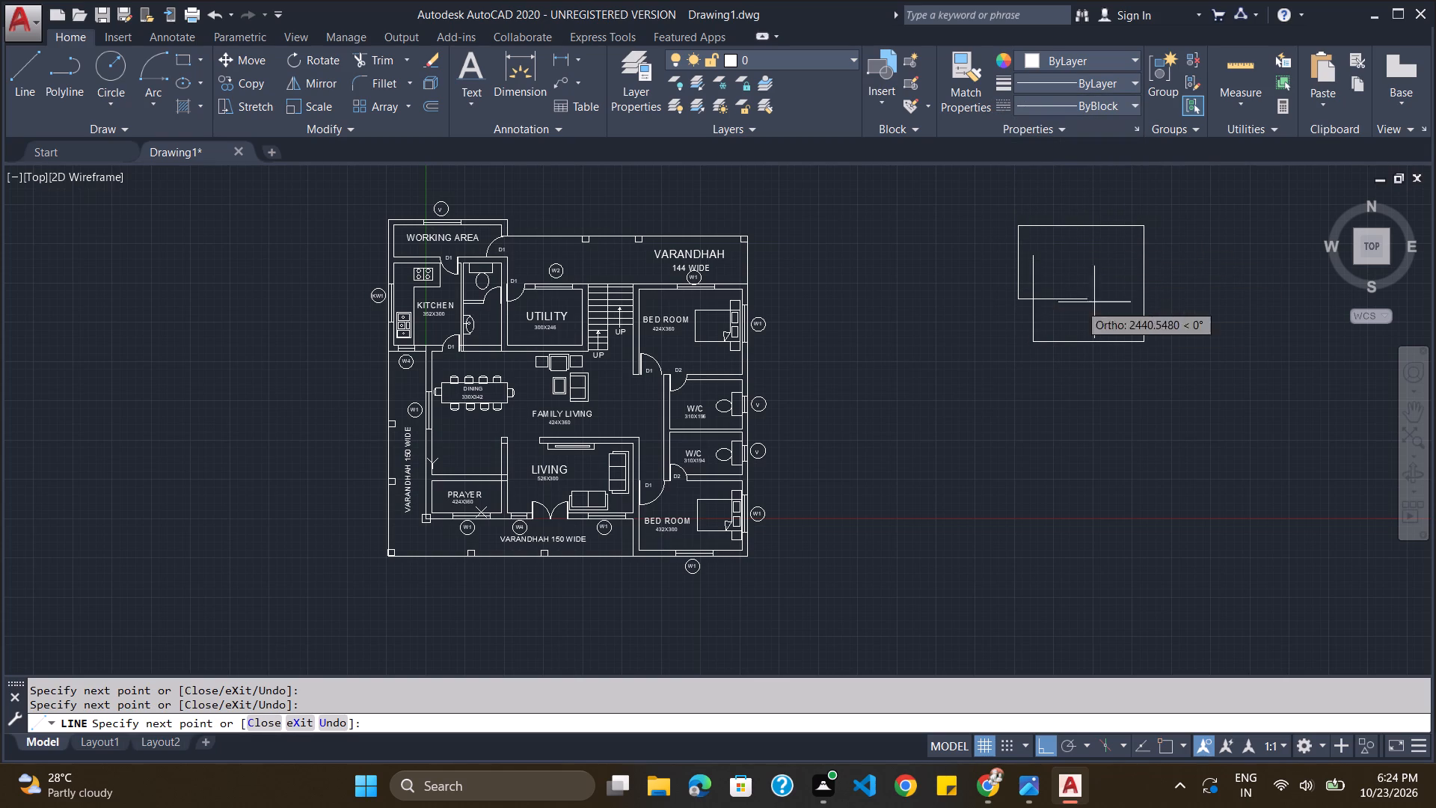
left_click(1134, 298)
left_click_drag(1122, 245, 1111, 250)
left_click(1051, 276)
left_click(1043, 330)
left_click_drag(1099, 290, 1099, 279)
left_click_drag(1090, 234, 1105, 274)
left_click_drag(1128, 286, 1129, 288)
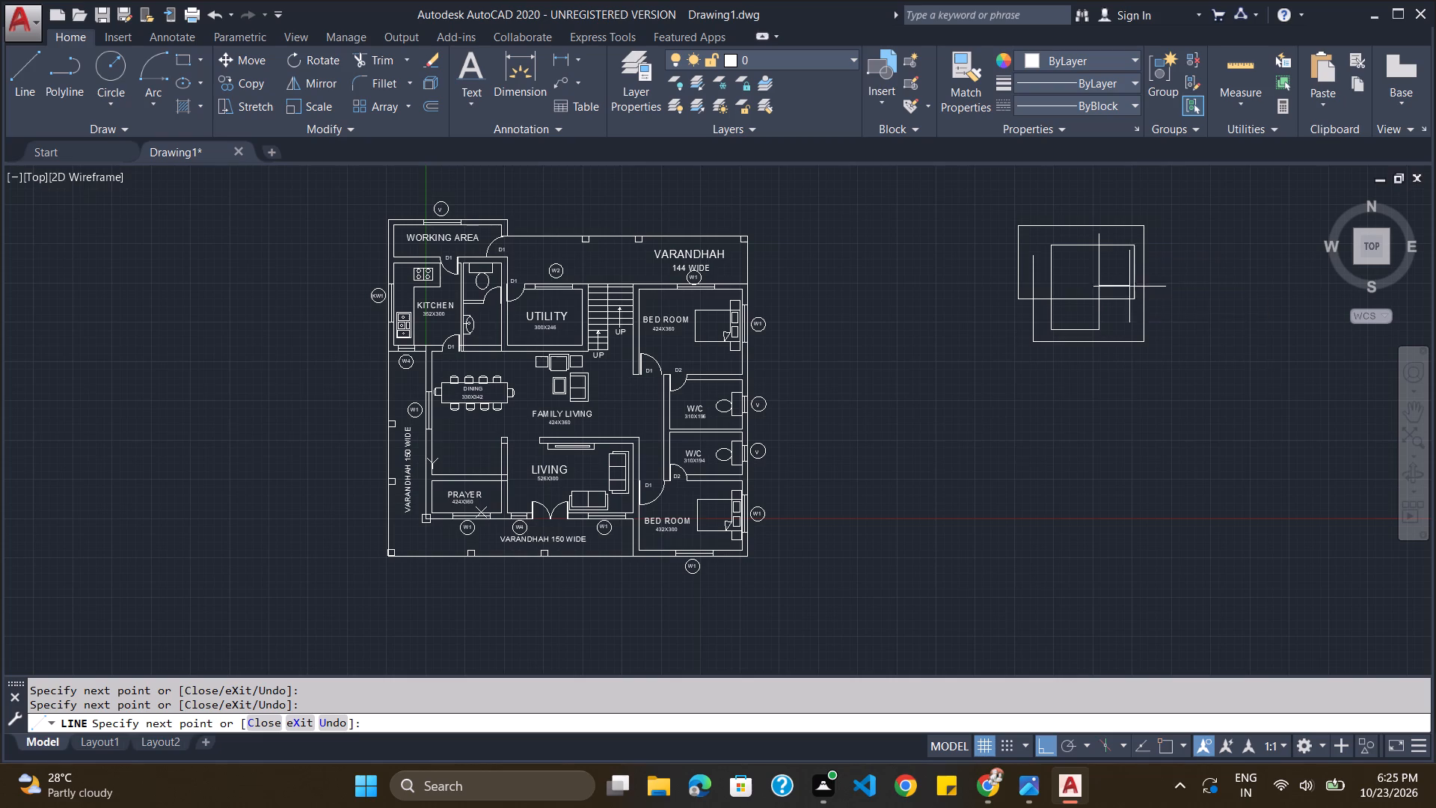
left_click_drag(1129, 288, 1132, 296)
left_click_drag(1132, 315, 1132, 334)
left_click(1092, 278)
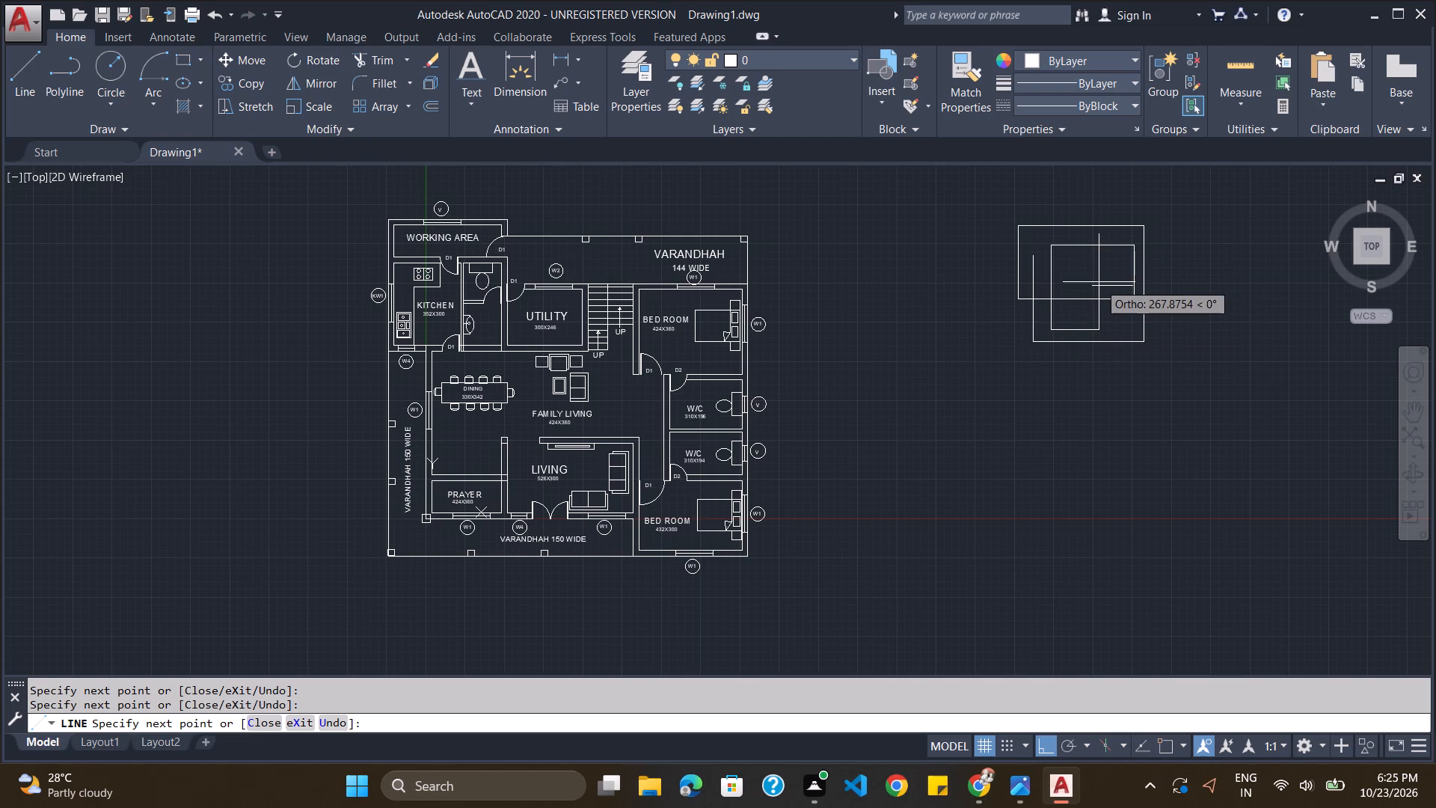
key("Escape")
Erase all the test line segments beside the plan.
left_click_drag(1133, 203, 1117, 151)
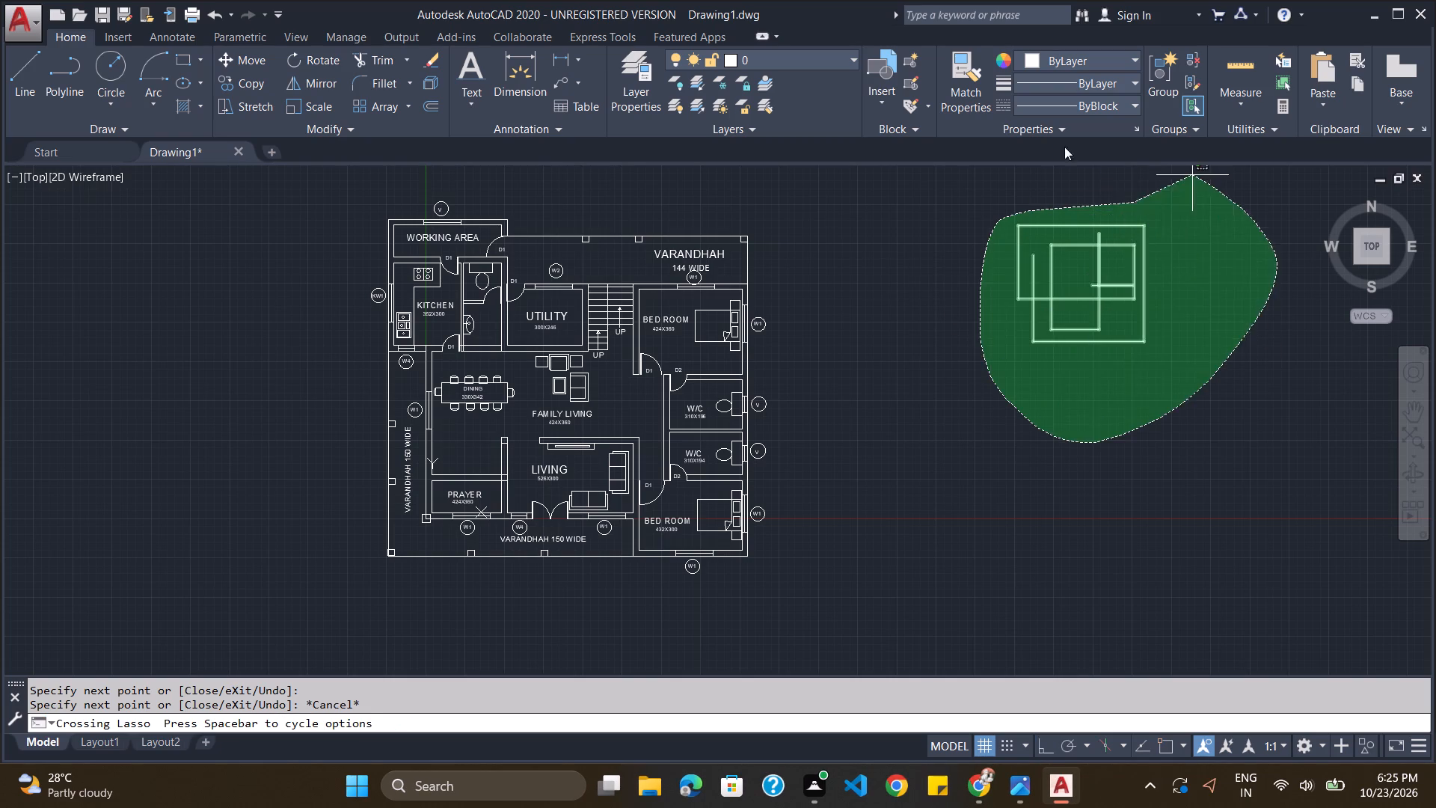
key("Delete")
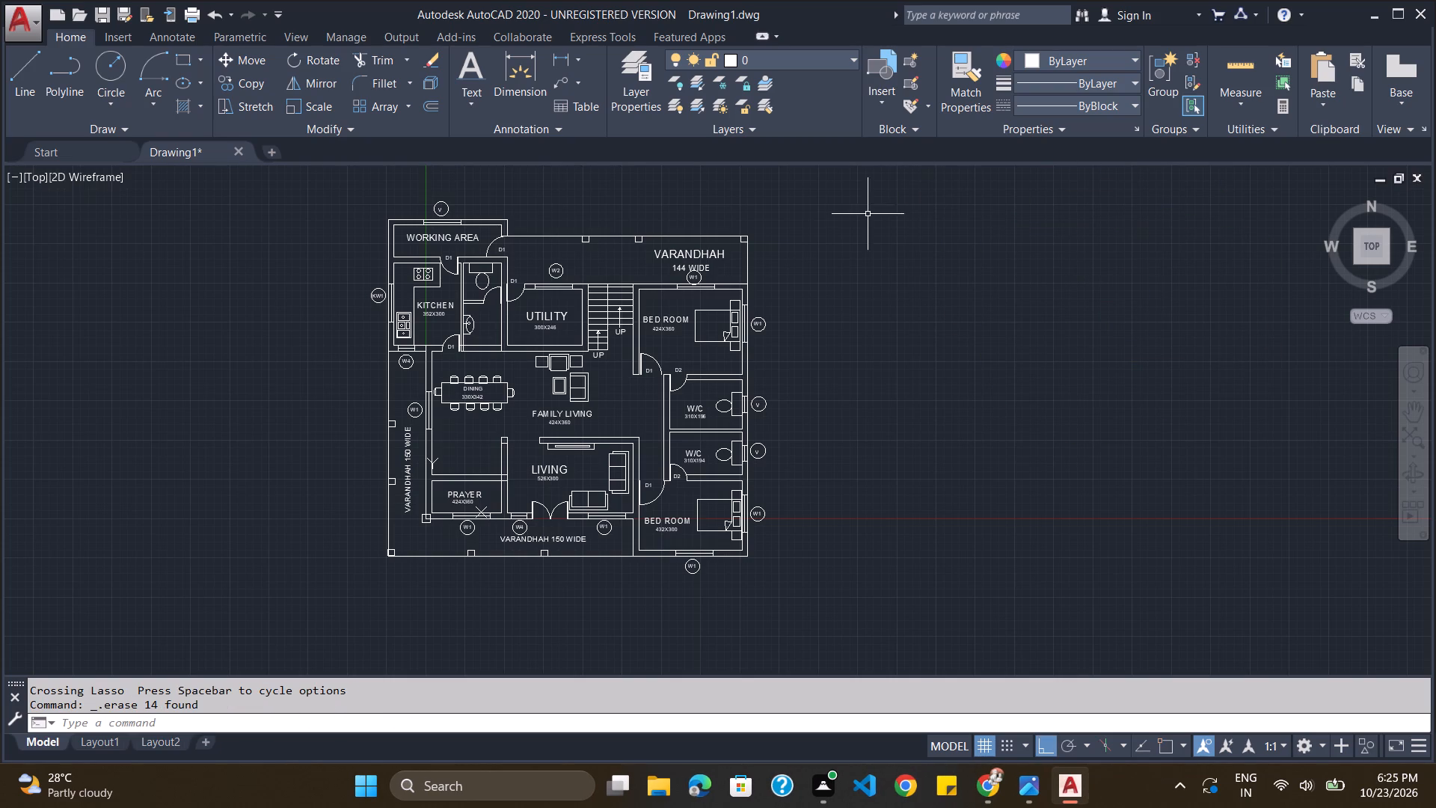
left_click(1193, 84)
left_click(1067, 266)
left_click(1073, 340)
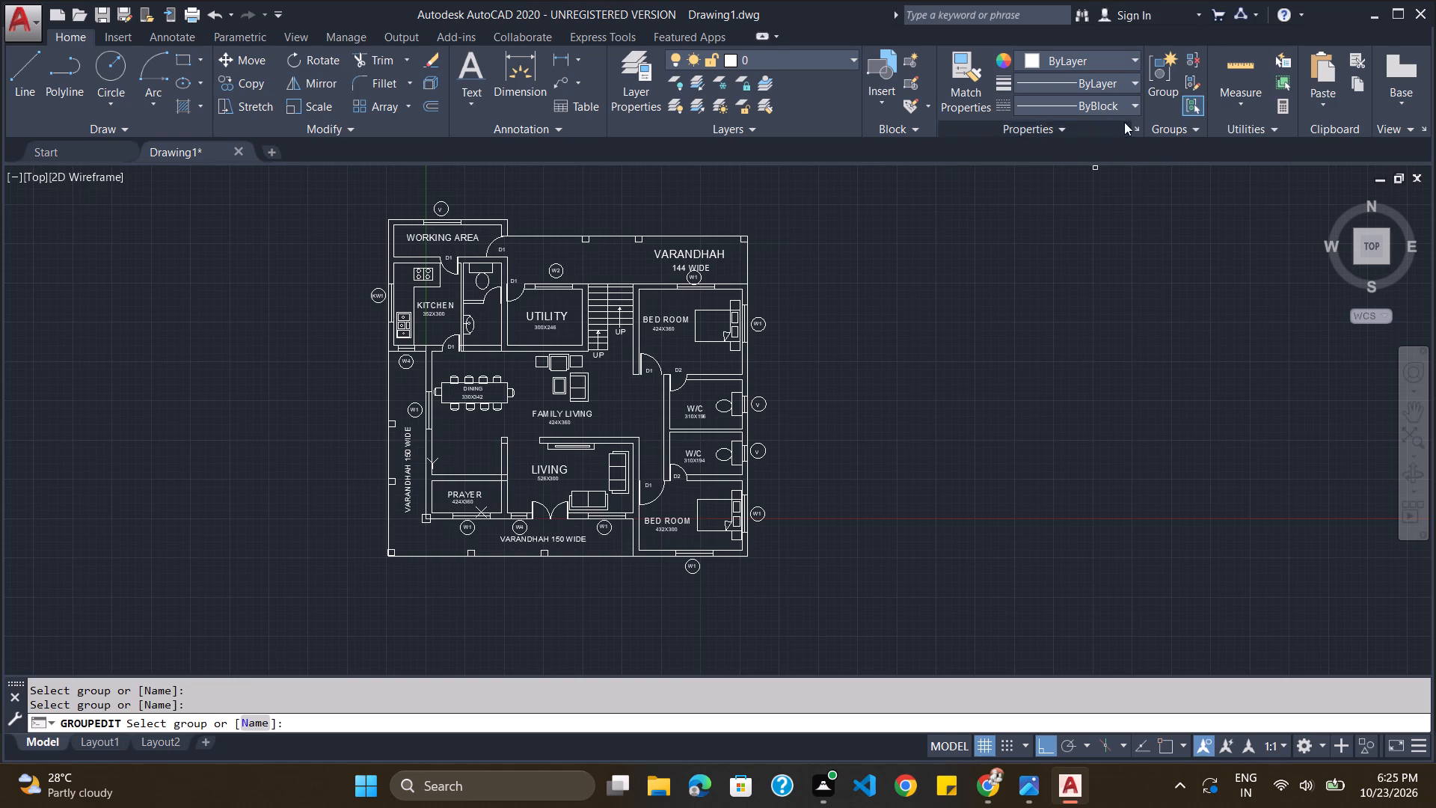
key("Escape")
Draw a horizontal line about 2770 units long from the wall stub's lower corner above PRAYER to the outer wall's inner face.
left_click(13, 88)
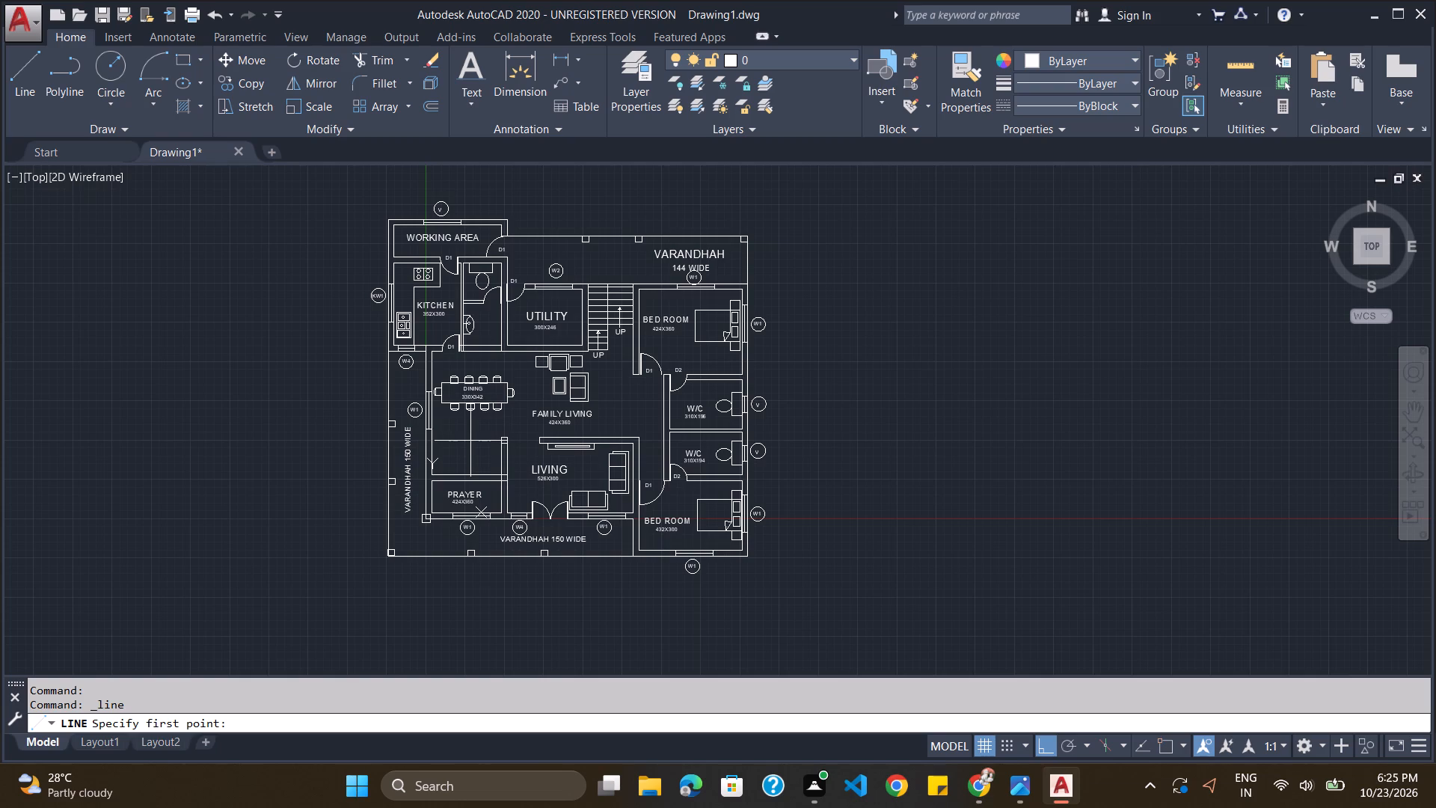
scroll(499, 444, "up", 3)
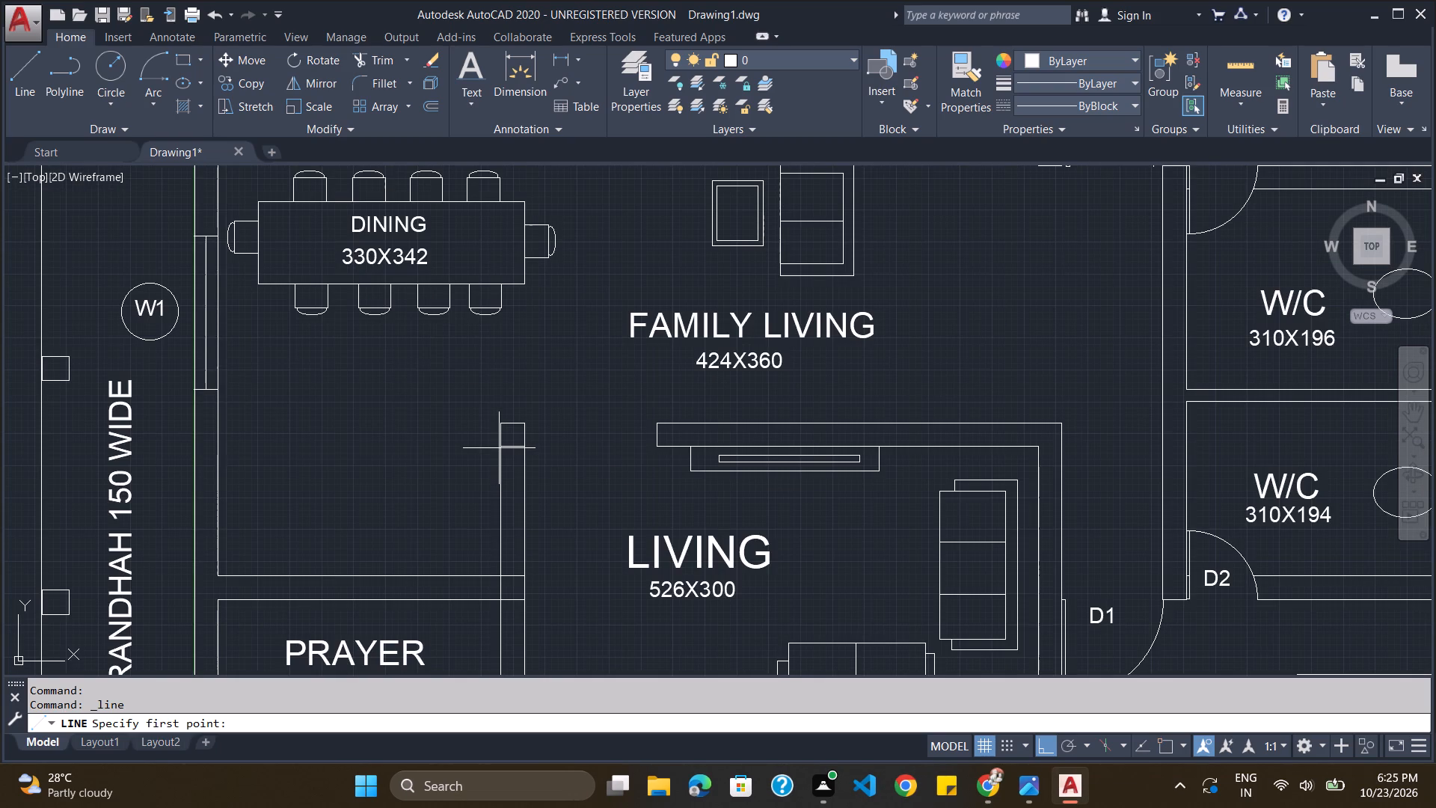
left_click(500, 448)
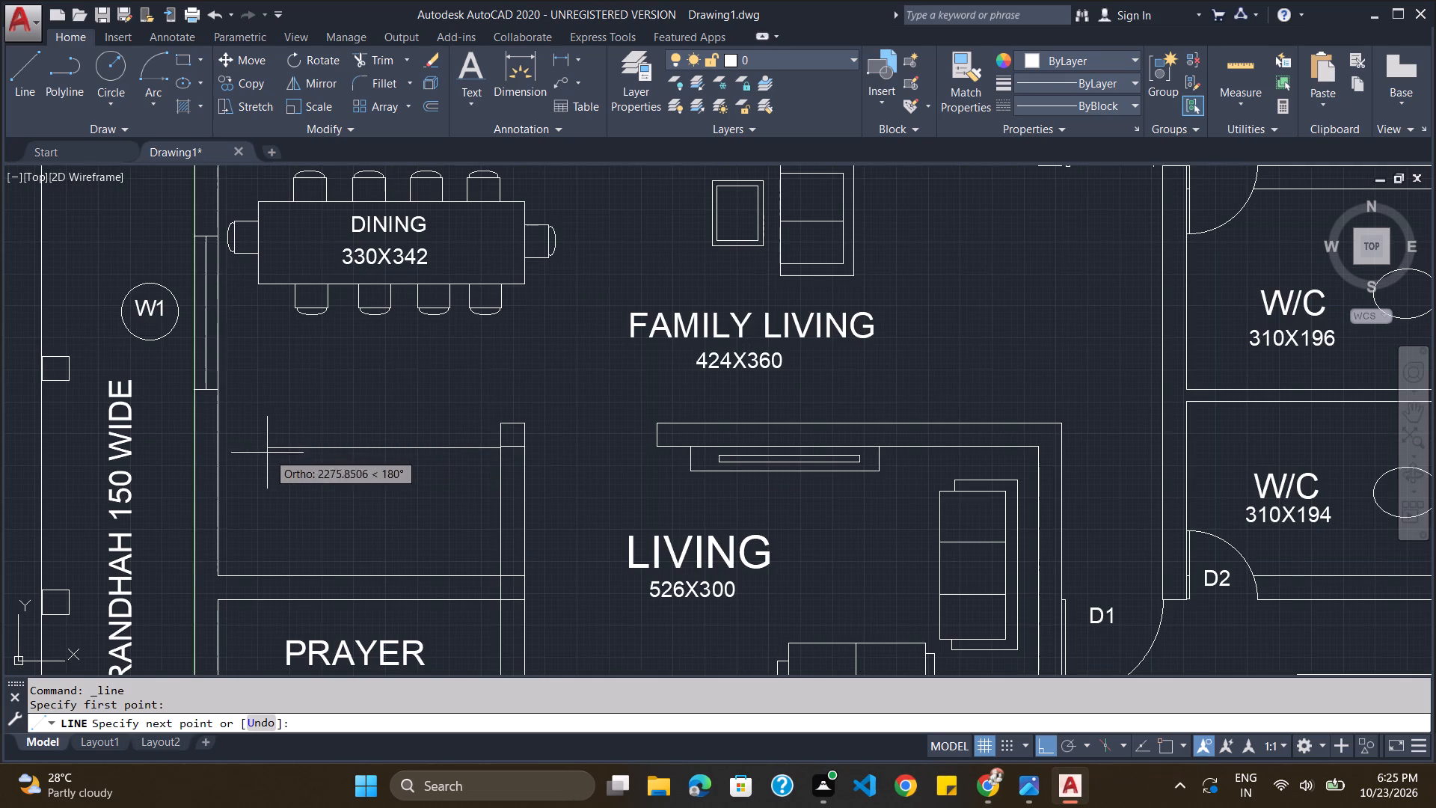
left_click(218, 450)
key("Escape")
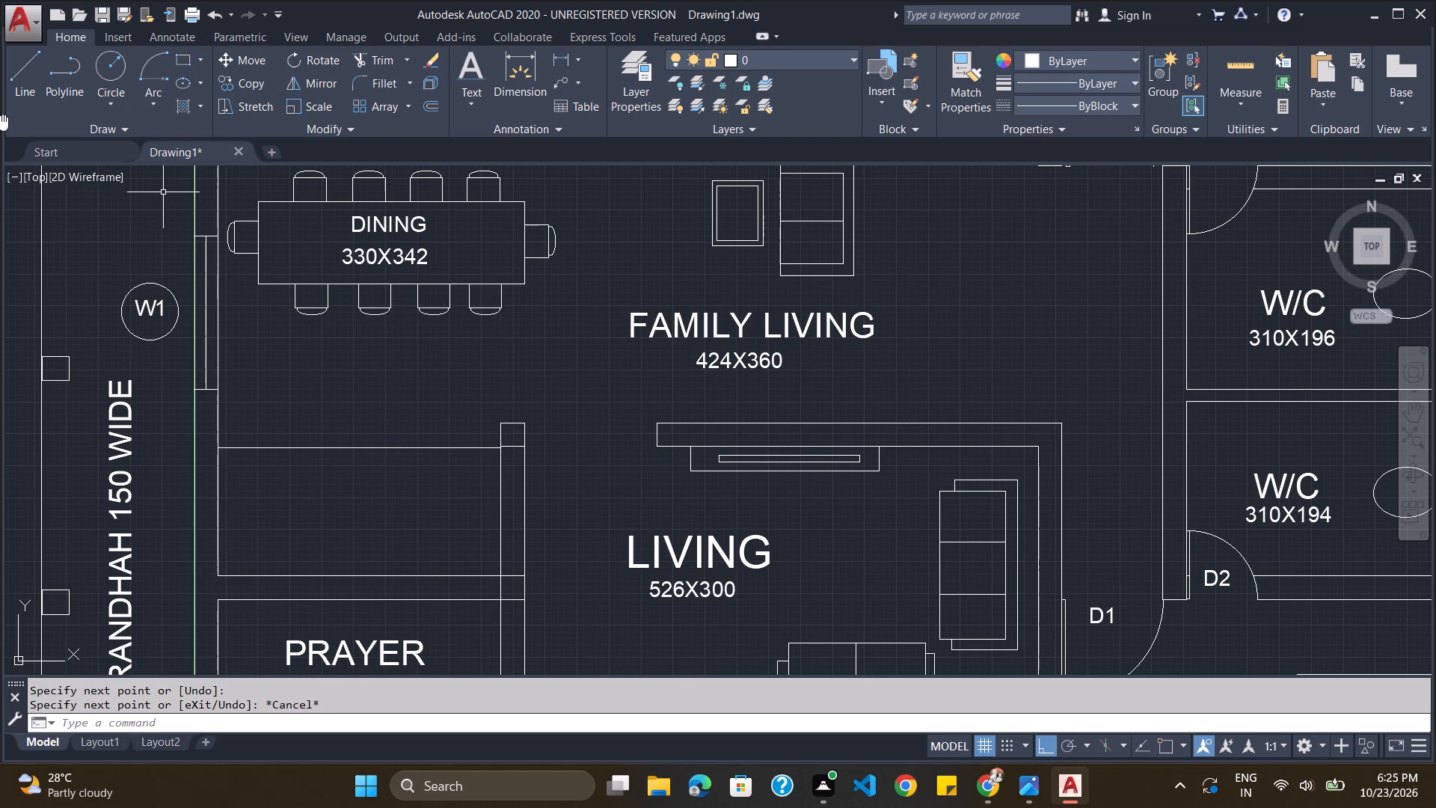
Draw a parallel horizontal line about 2770 units long from the same stub's upper corner to the outer wall, completing the double-line wall.
left_click(10, 76)
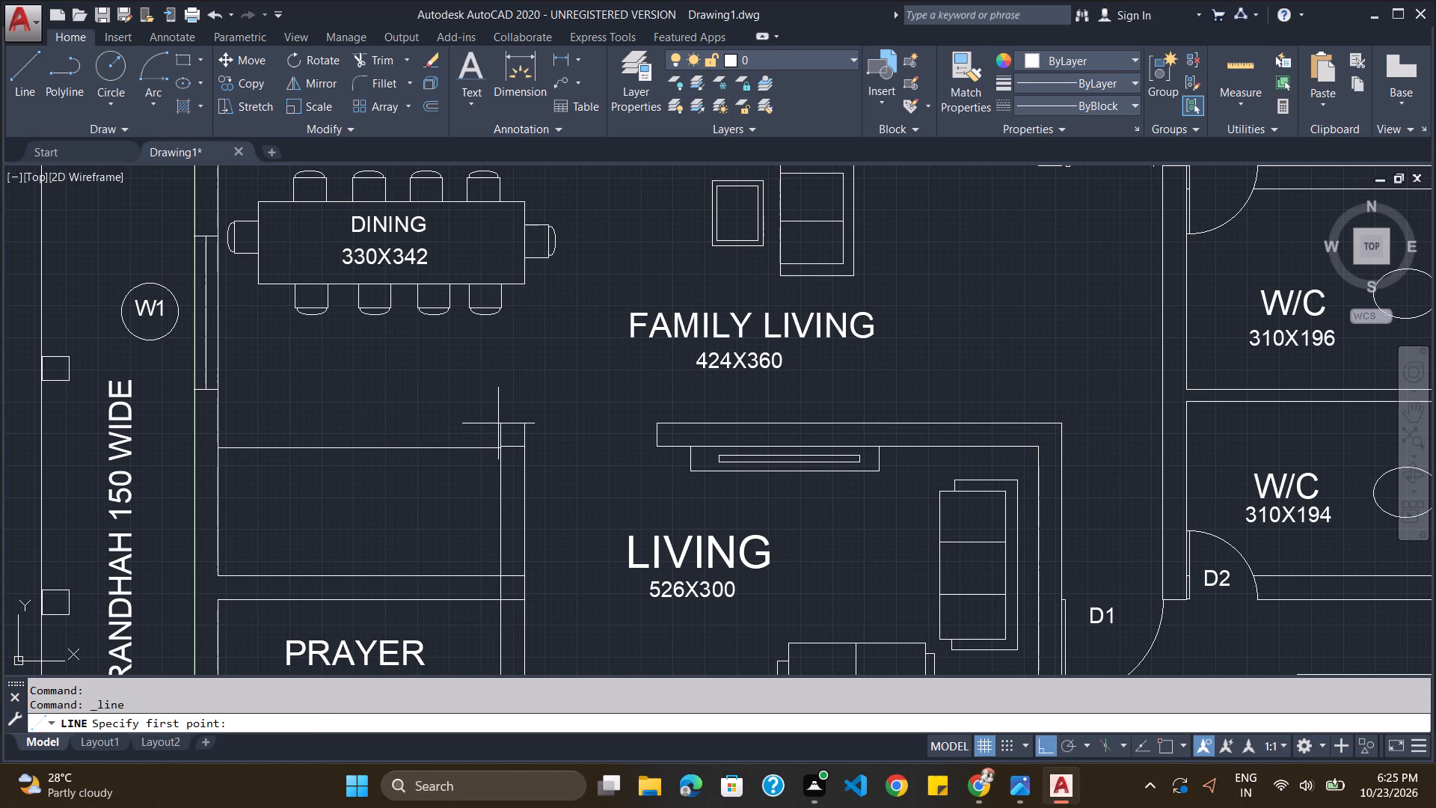
left_click(501, 423)
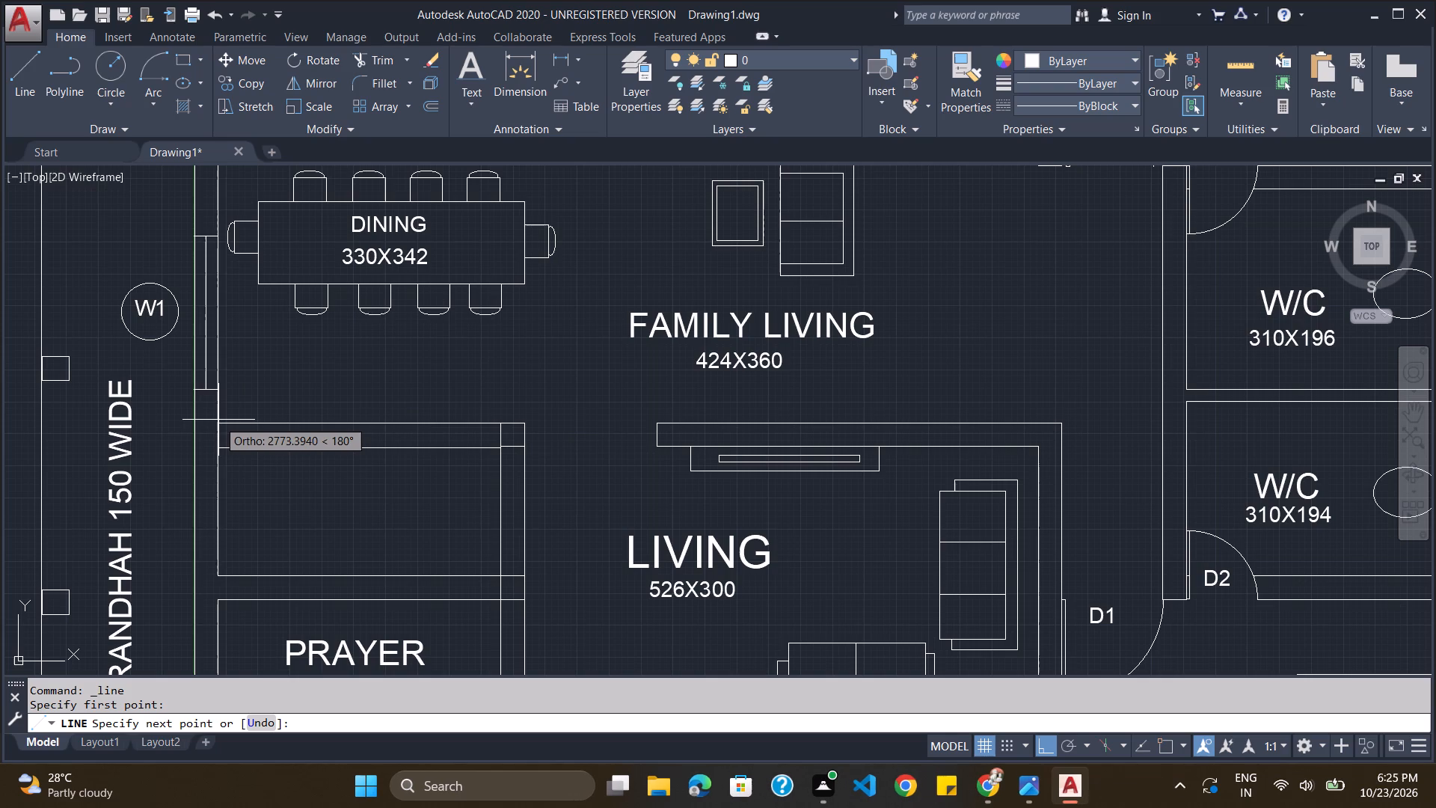
left_click(218, 420)
scroll(434, 420, "down", 2)
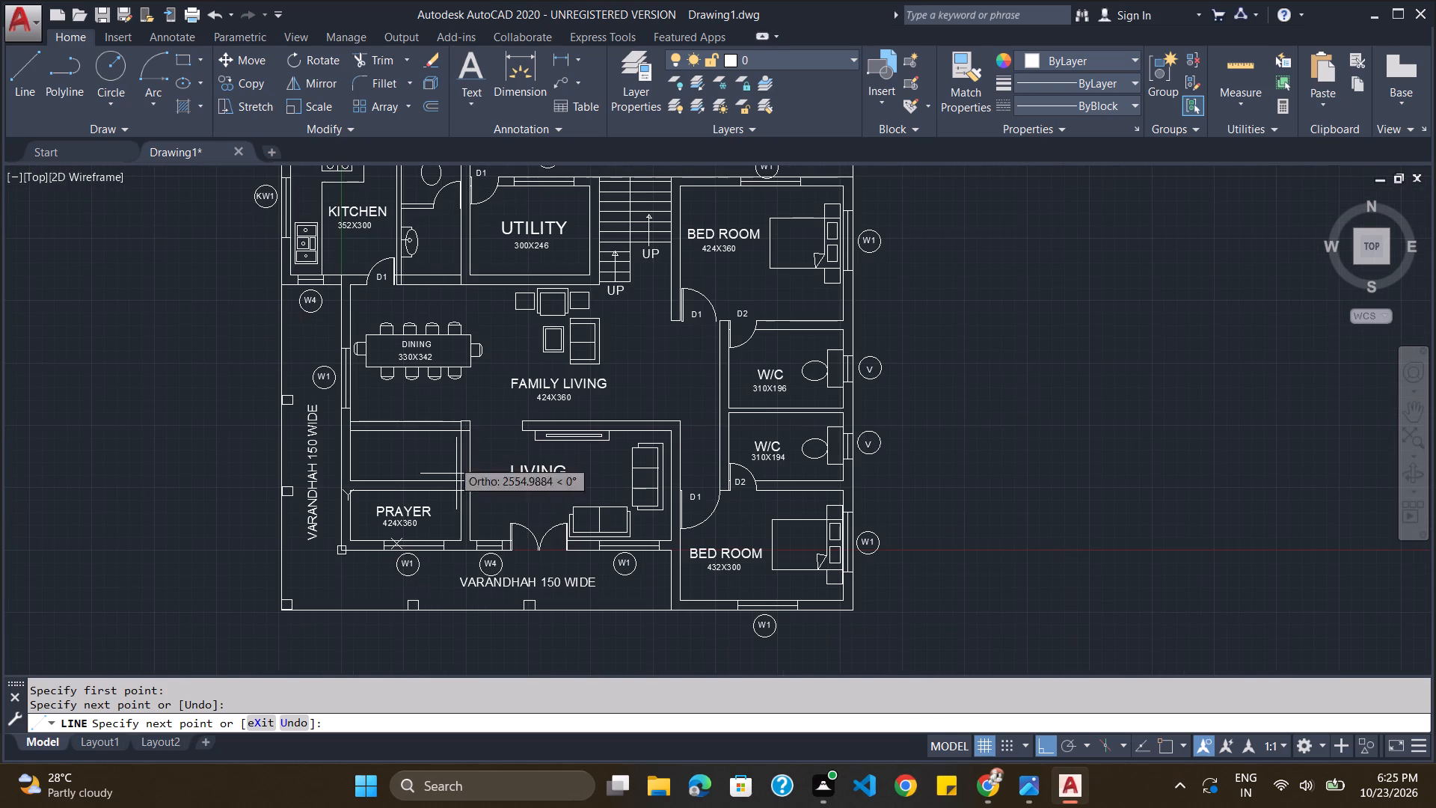
key("Escape")
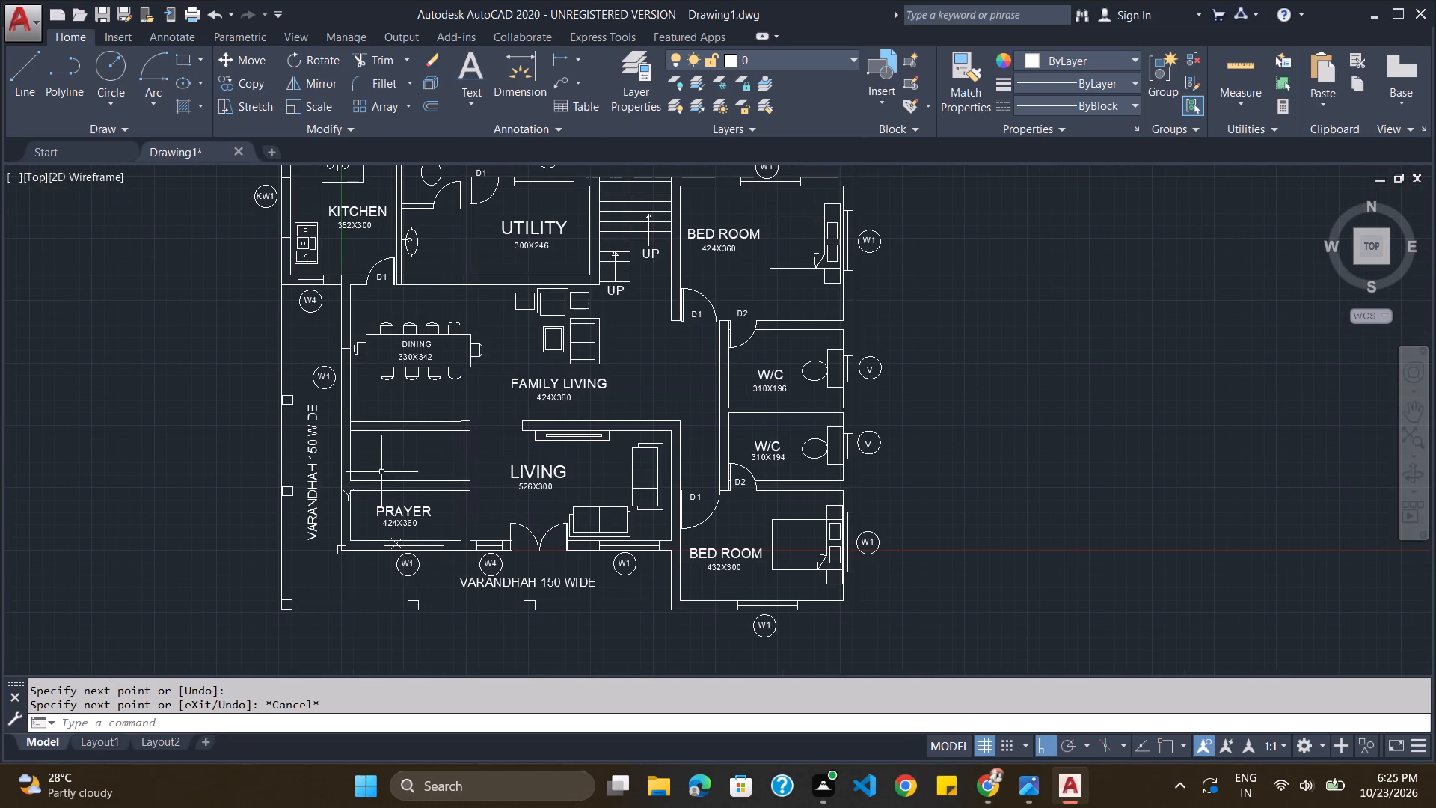
Draw three separate circles in the enclosed space above PRAYER, the first two with radii of about 206 and 150.
left_click(117, 61)
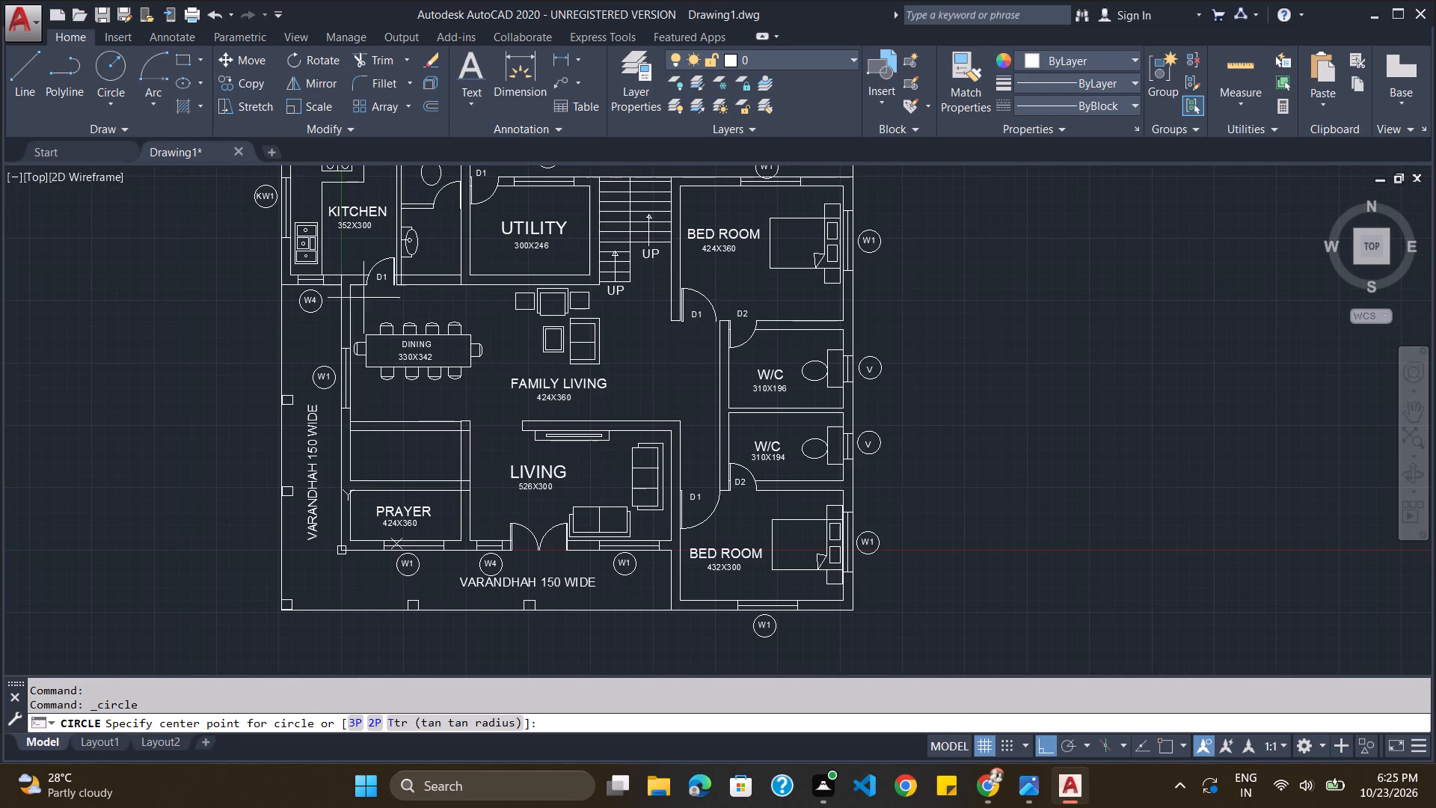
left_click(379, 450)
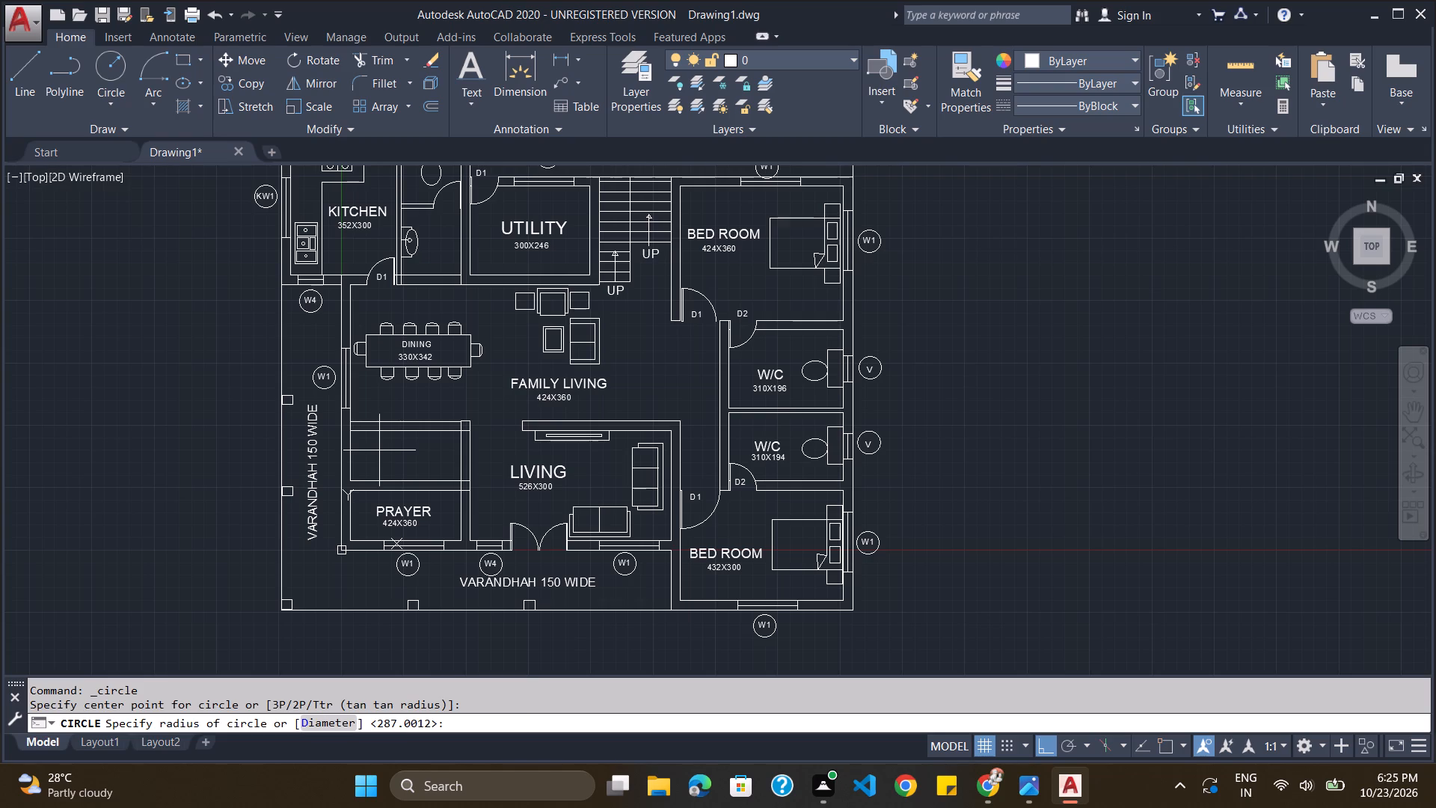
left_click(384, 442)
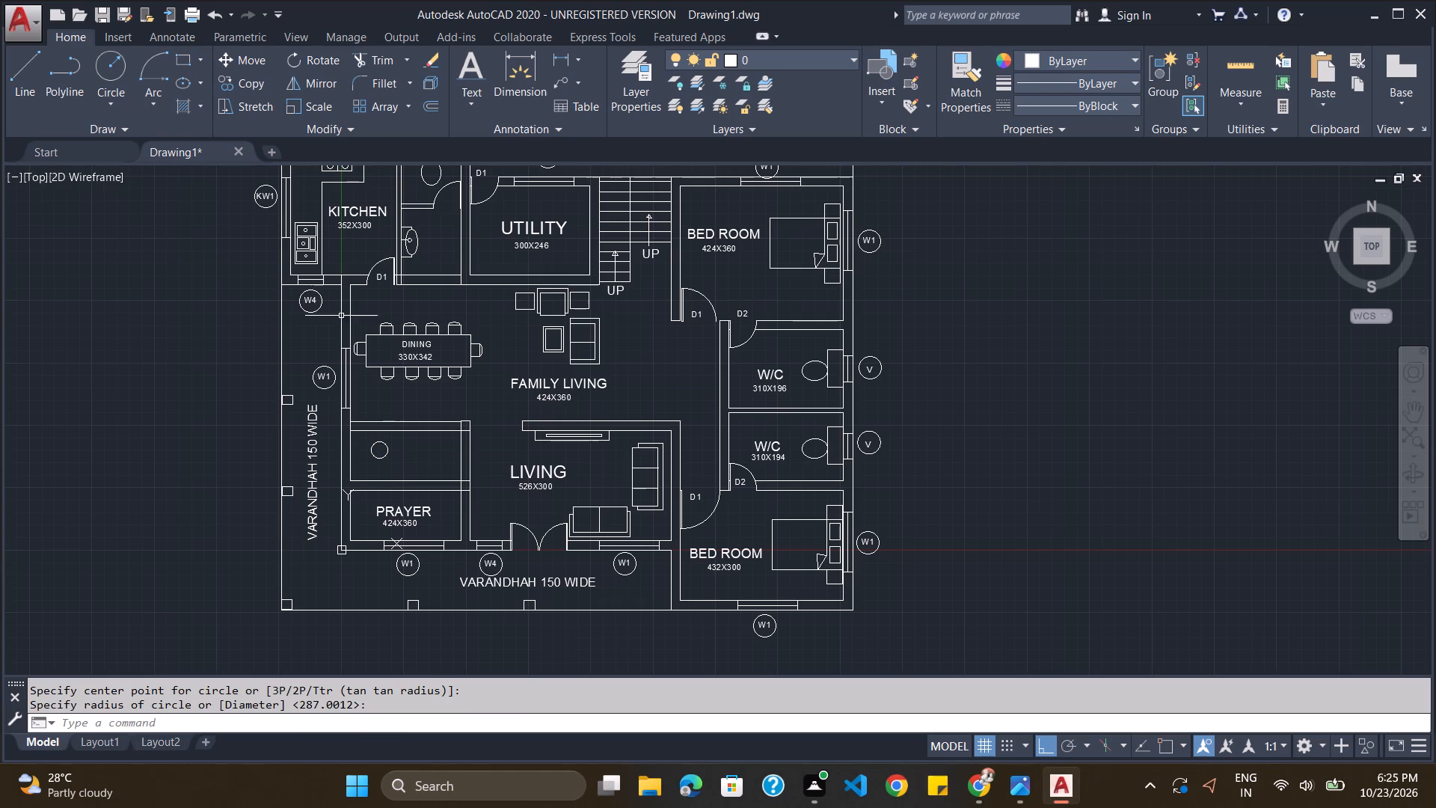
left_click(113, 70)
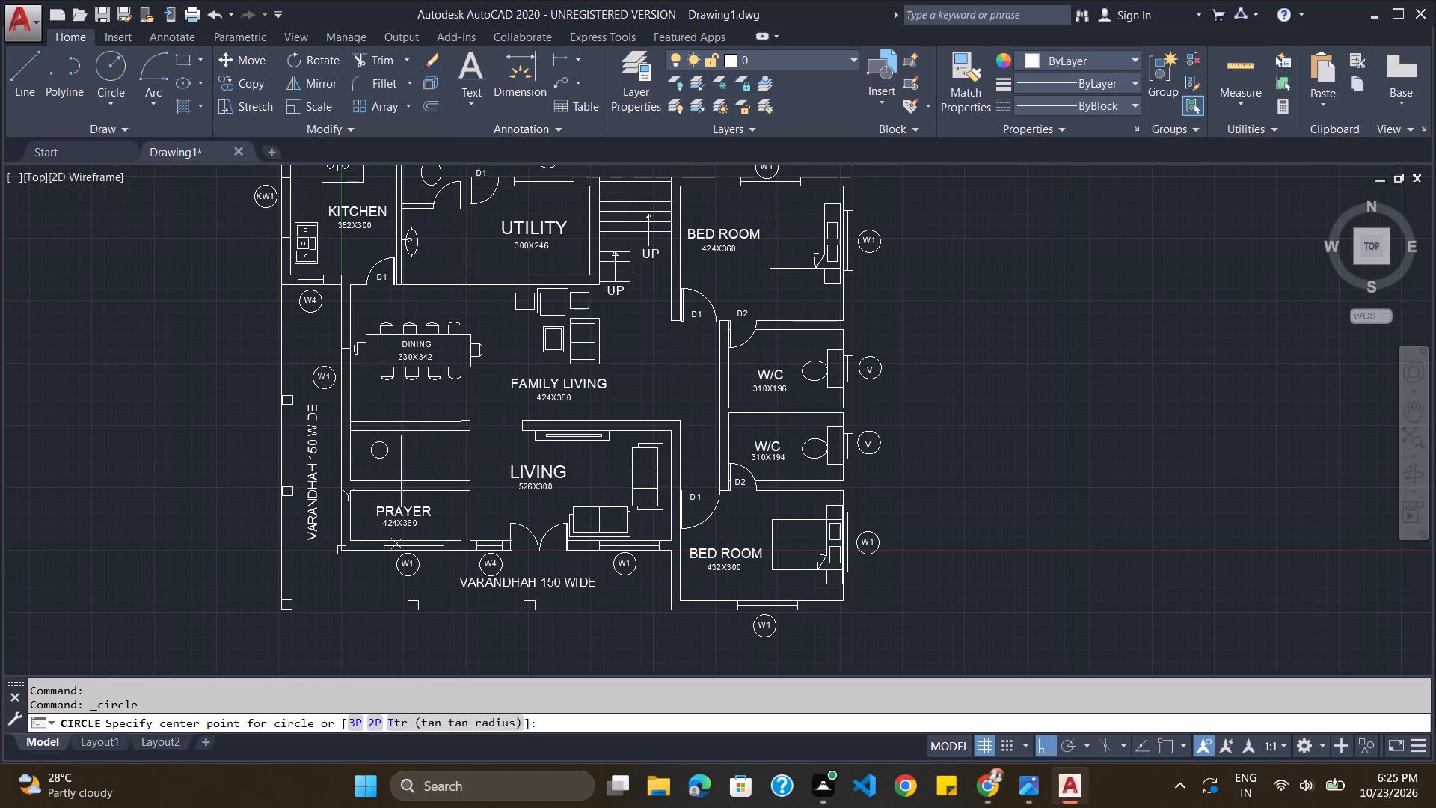
left_click(401, 471)
left_click(402, 465)
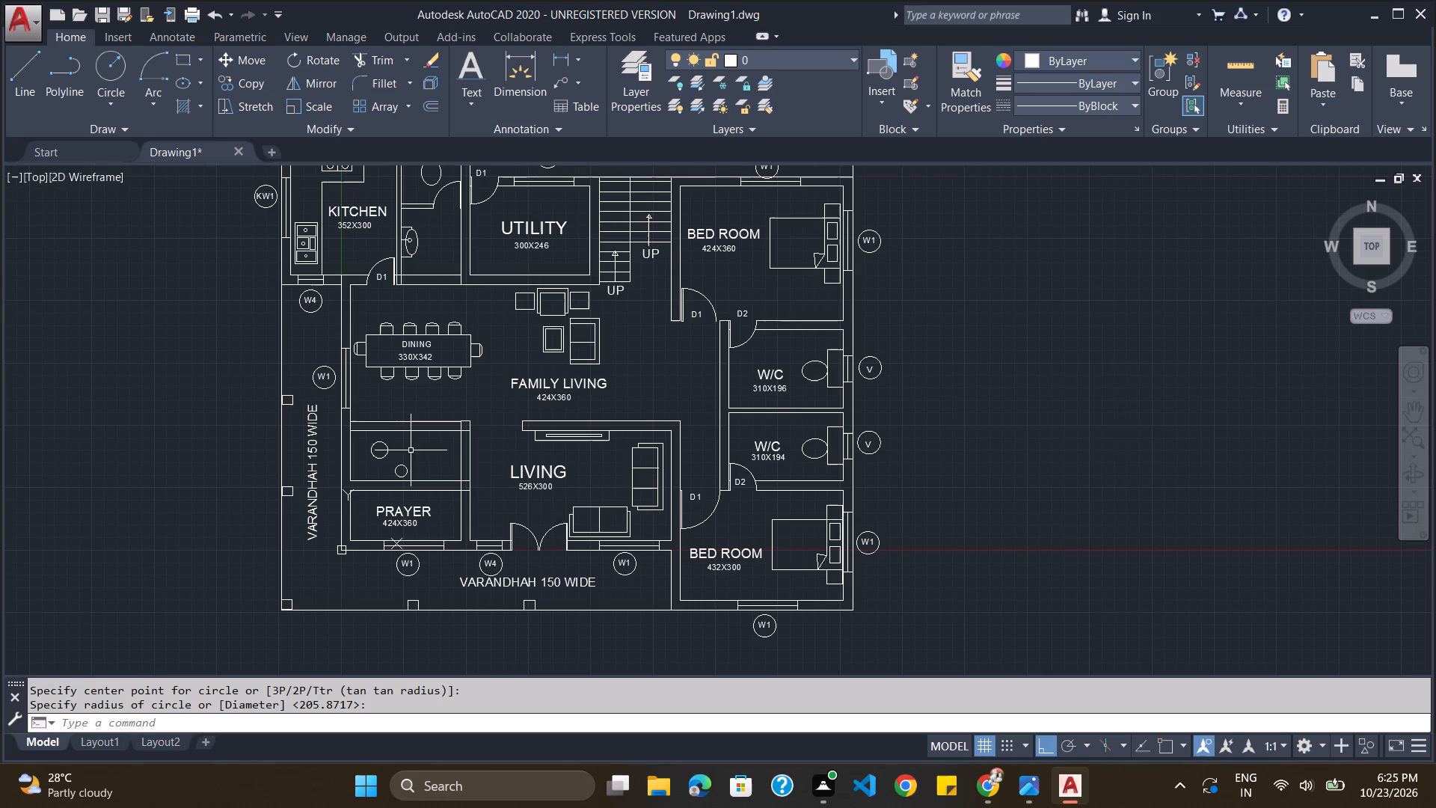
left_click(119, 60)
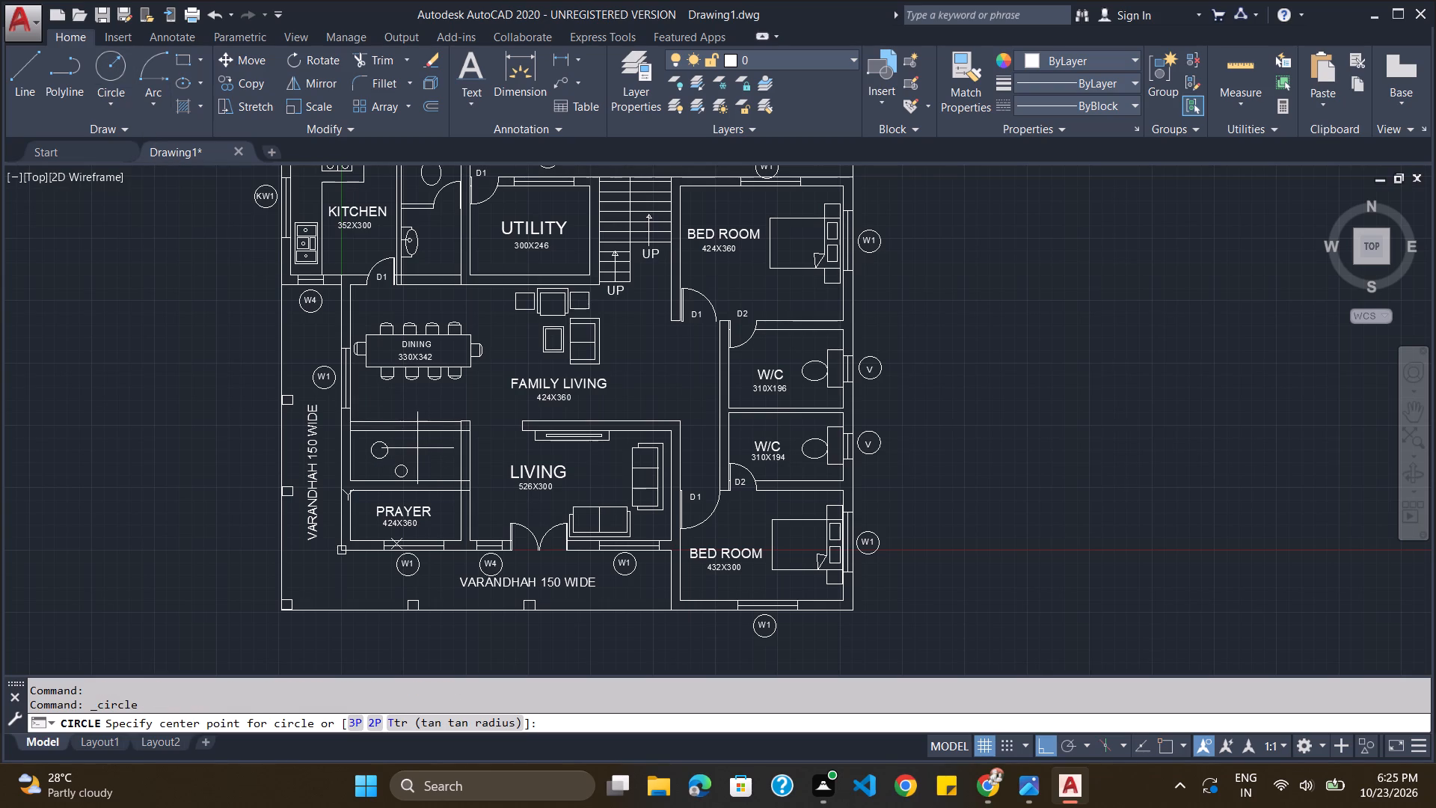
left_click(417, 448)
left_click(417, 438)
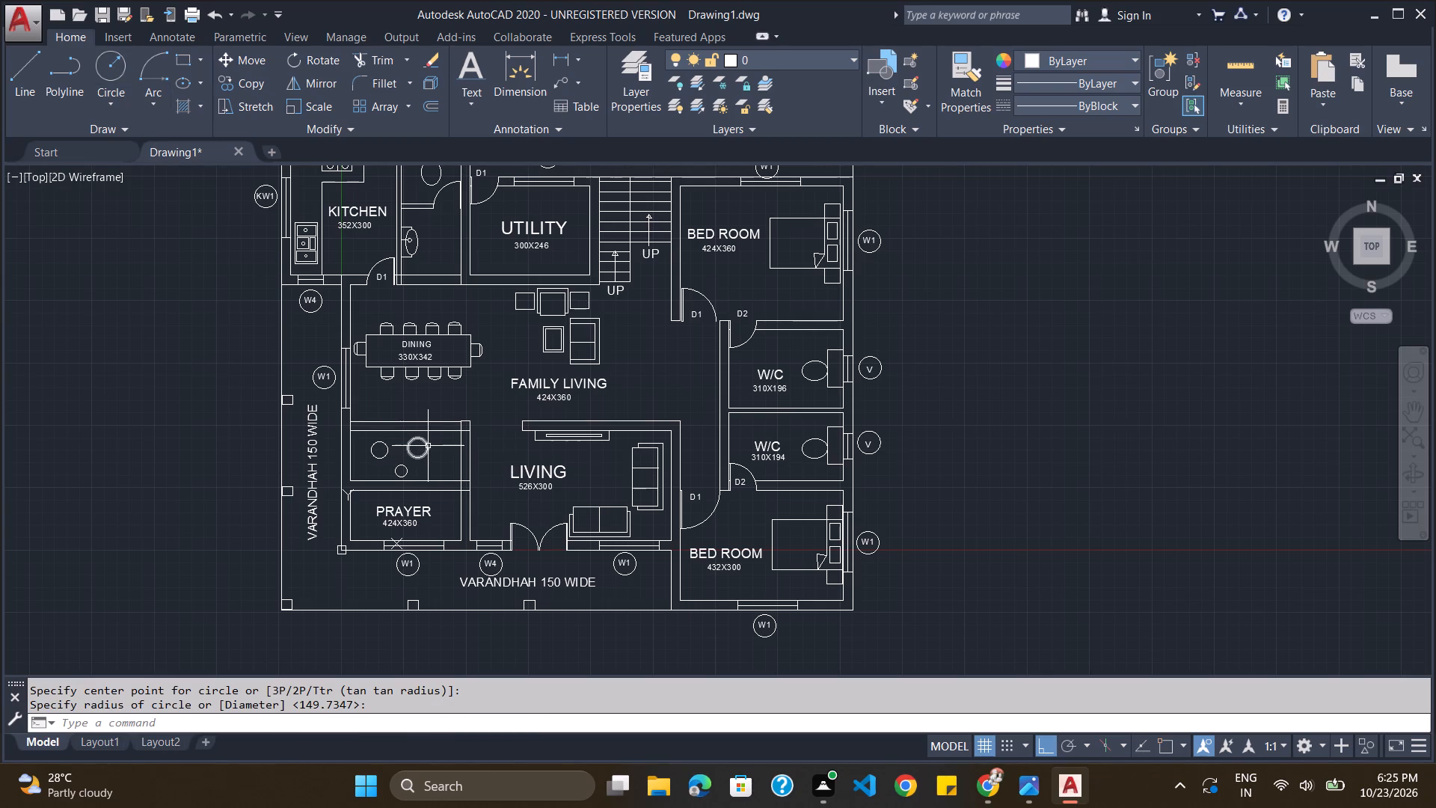
Draw a small horizontal rectangle between the largest circle and the wall on the LIVING side.
left_click(182, 61)
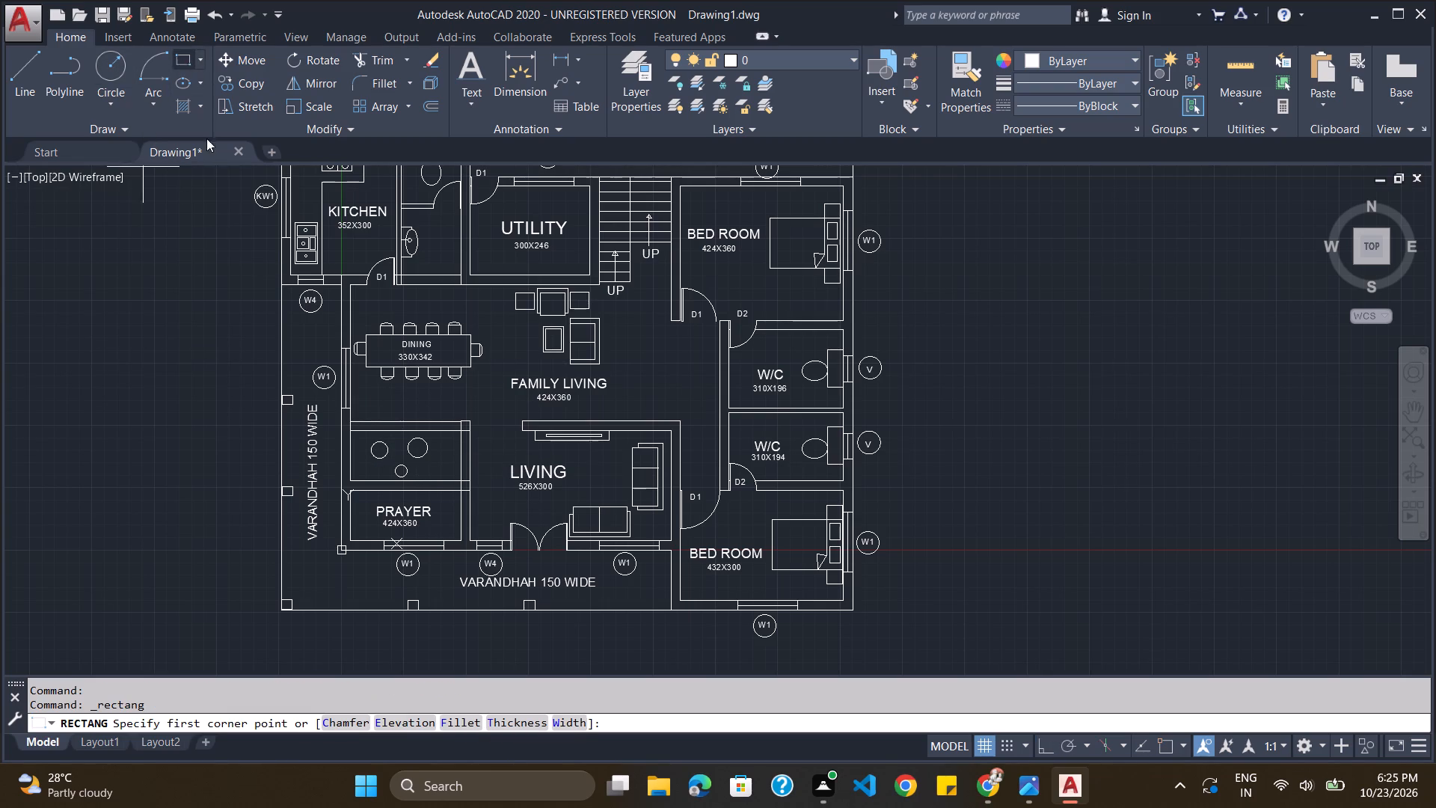
scroll(440, 450, "up", 3)
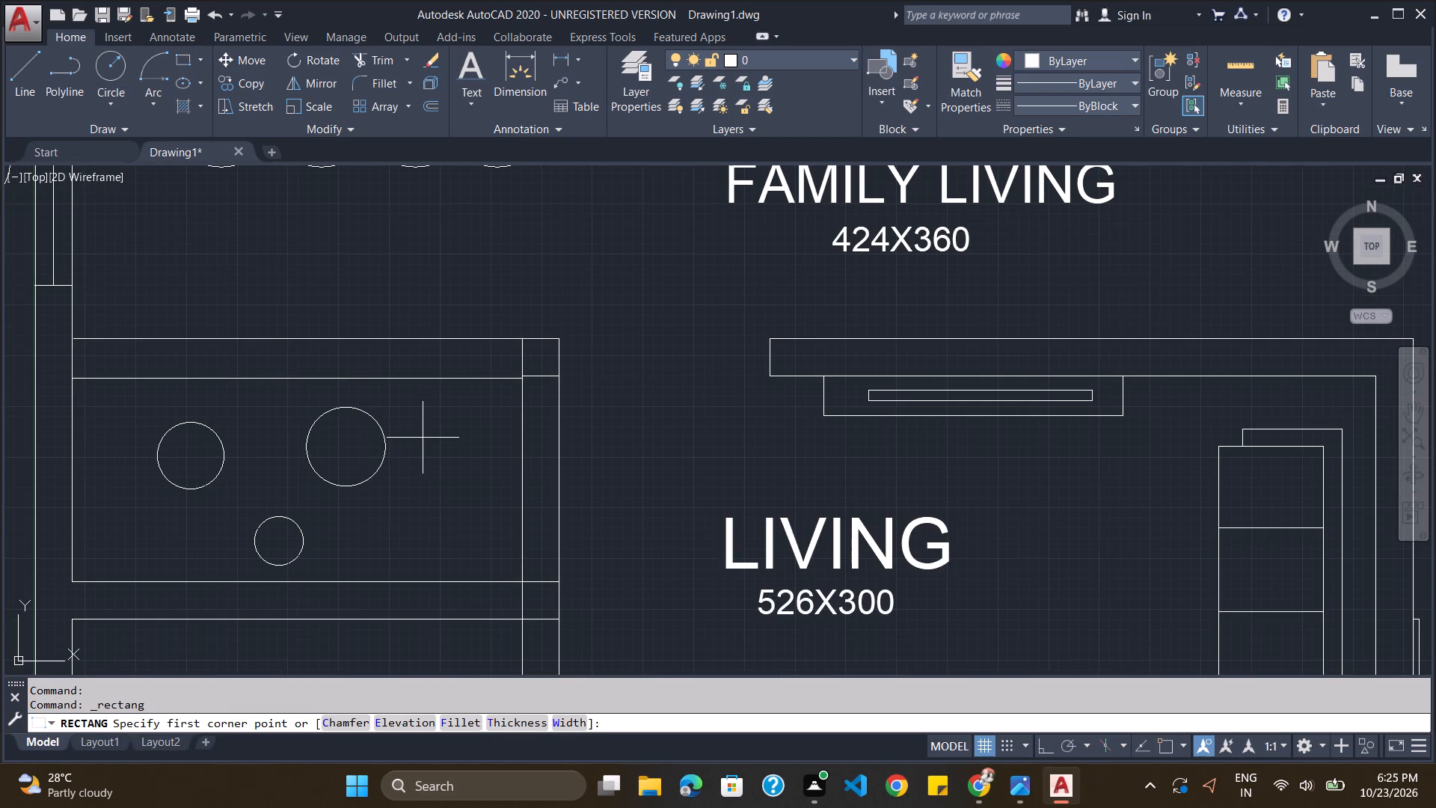
left_click(415, 411)
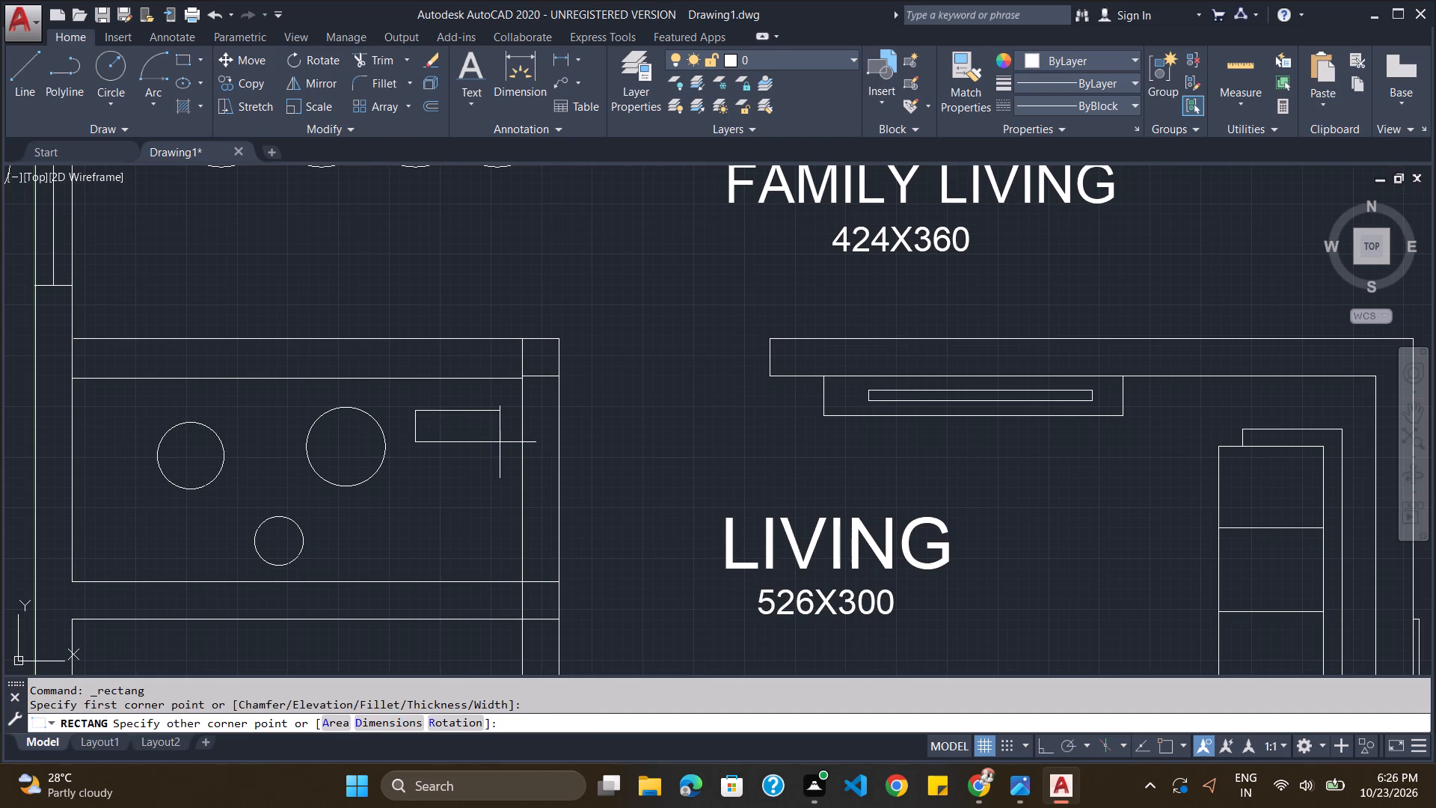
left_click(513, 442)
Copy the small rectangle and paste two copies below it, forming a vertical column of three.
left_click(488, 442)
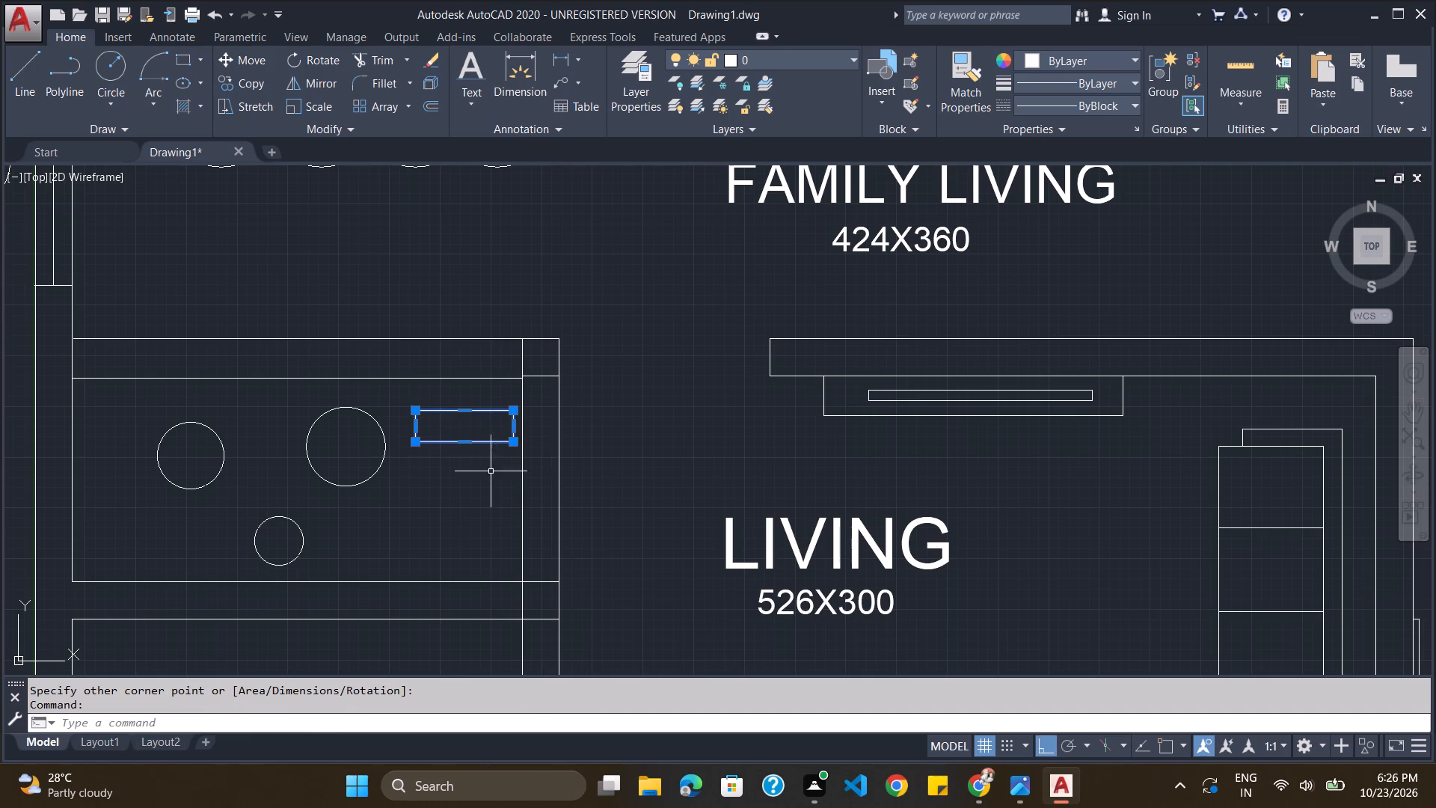
key("ctrl+c")
key("ctrl+v")
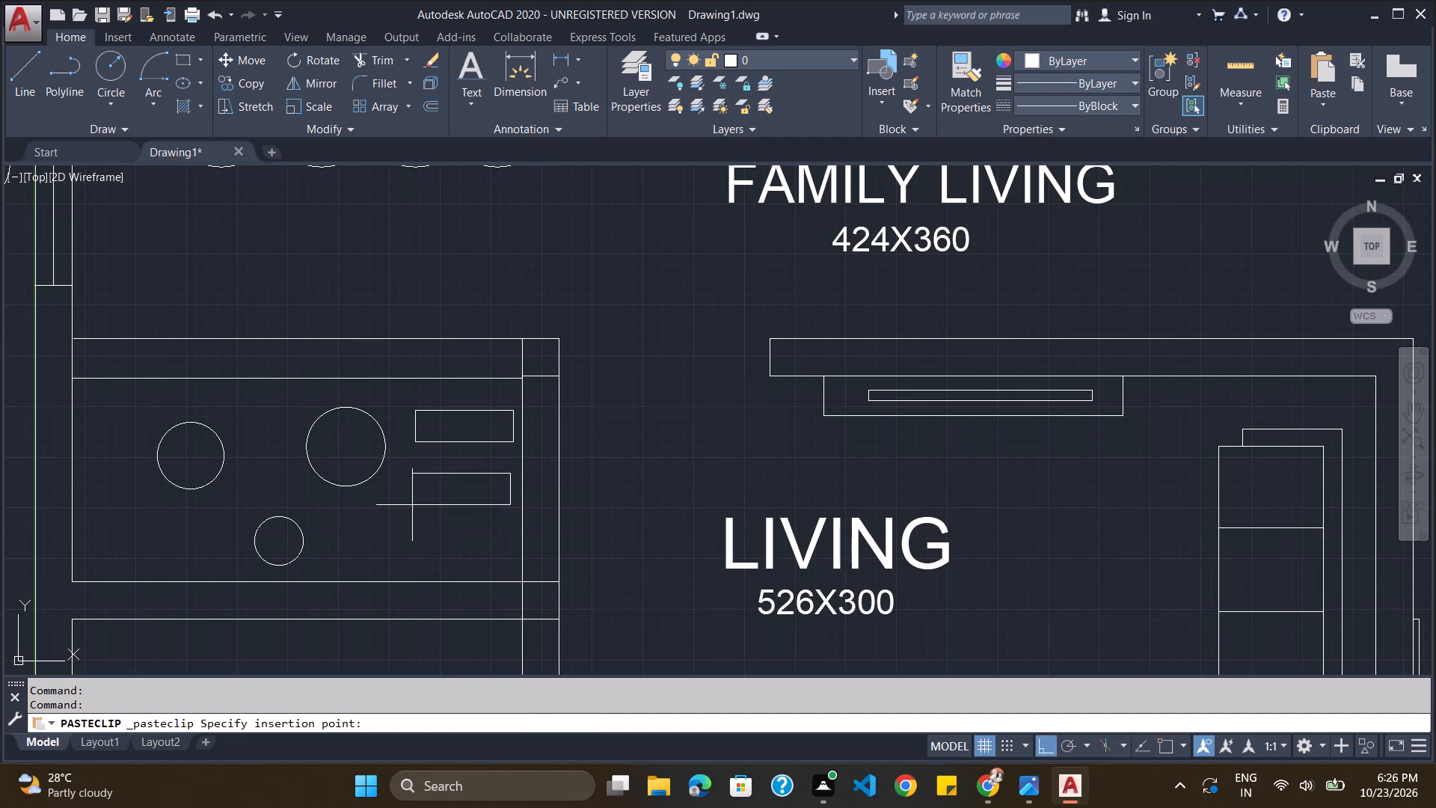
left_click(415, 504)
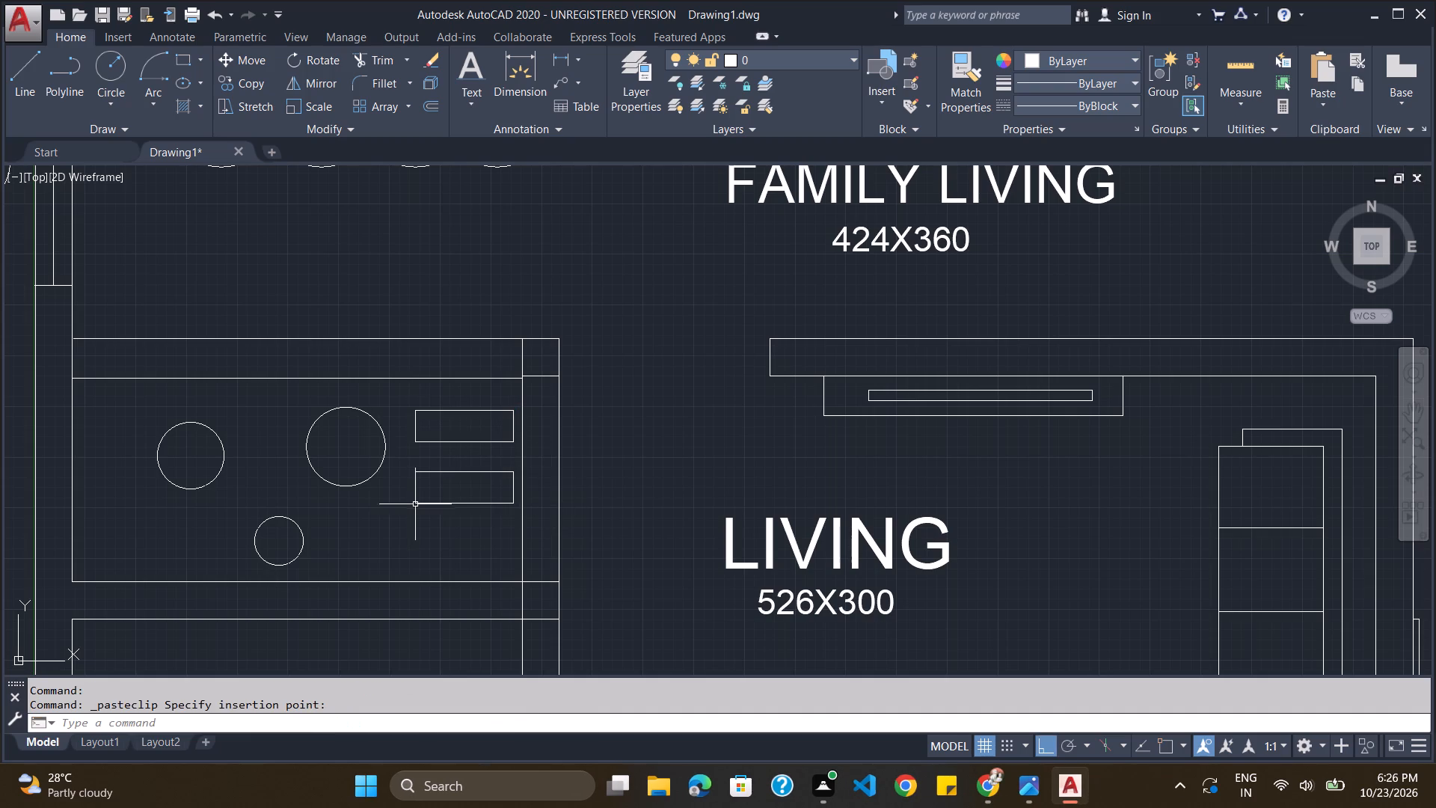
key("ctrl+v")
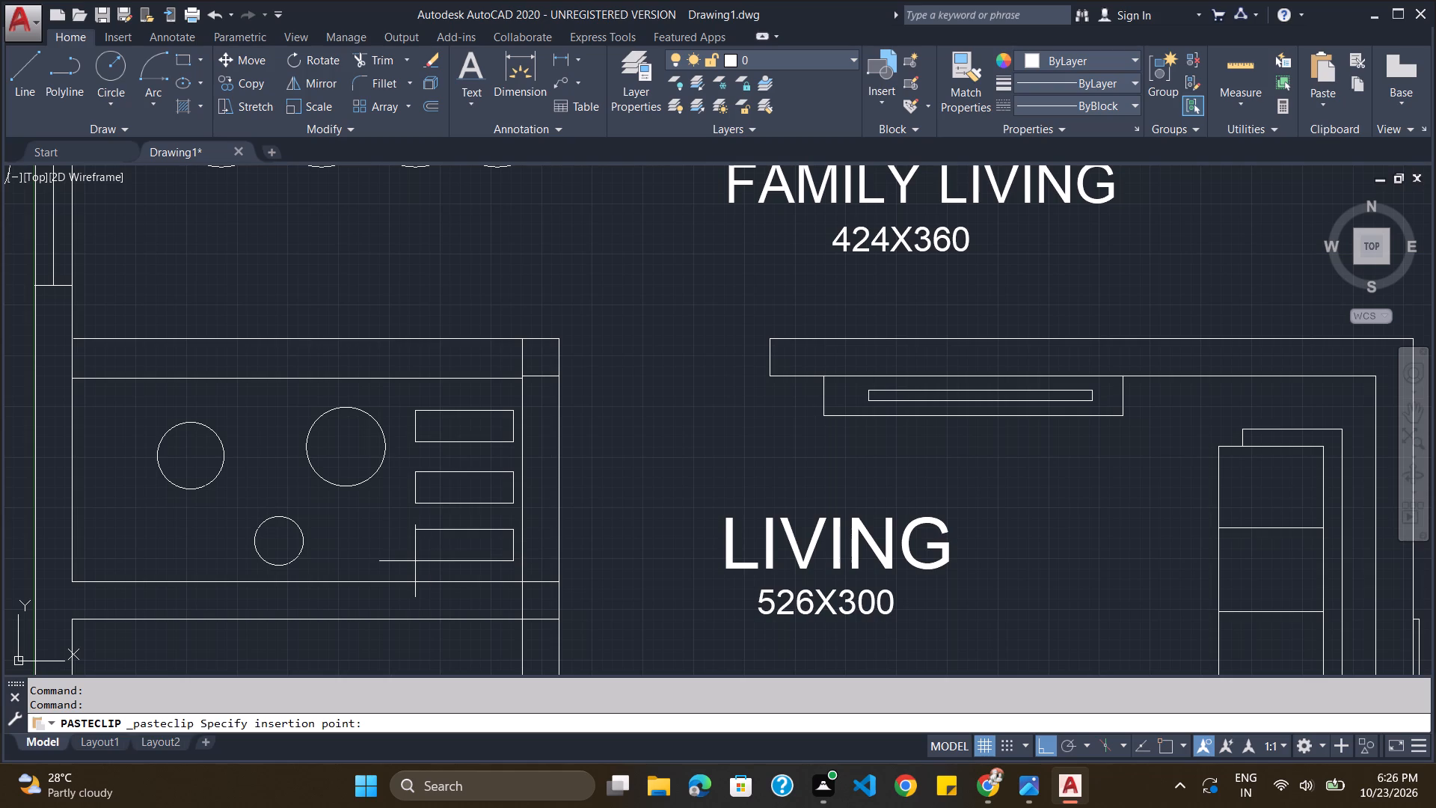
left_click(412, 561)
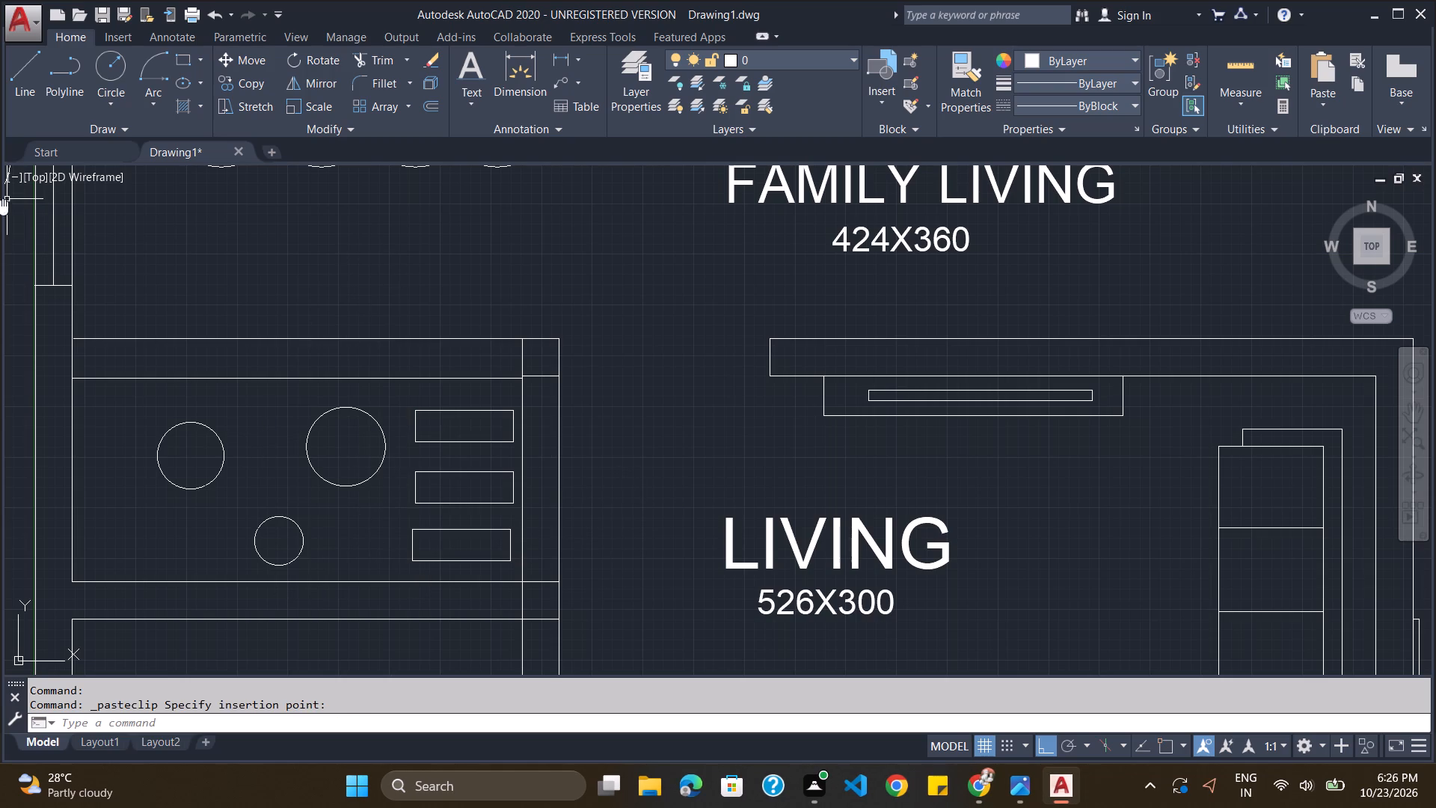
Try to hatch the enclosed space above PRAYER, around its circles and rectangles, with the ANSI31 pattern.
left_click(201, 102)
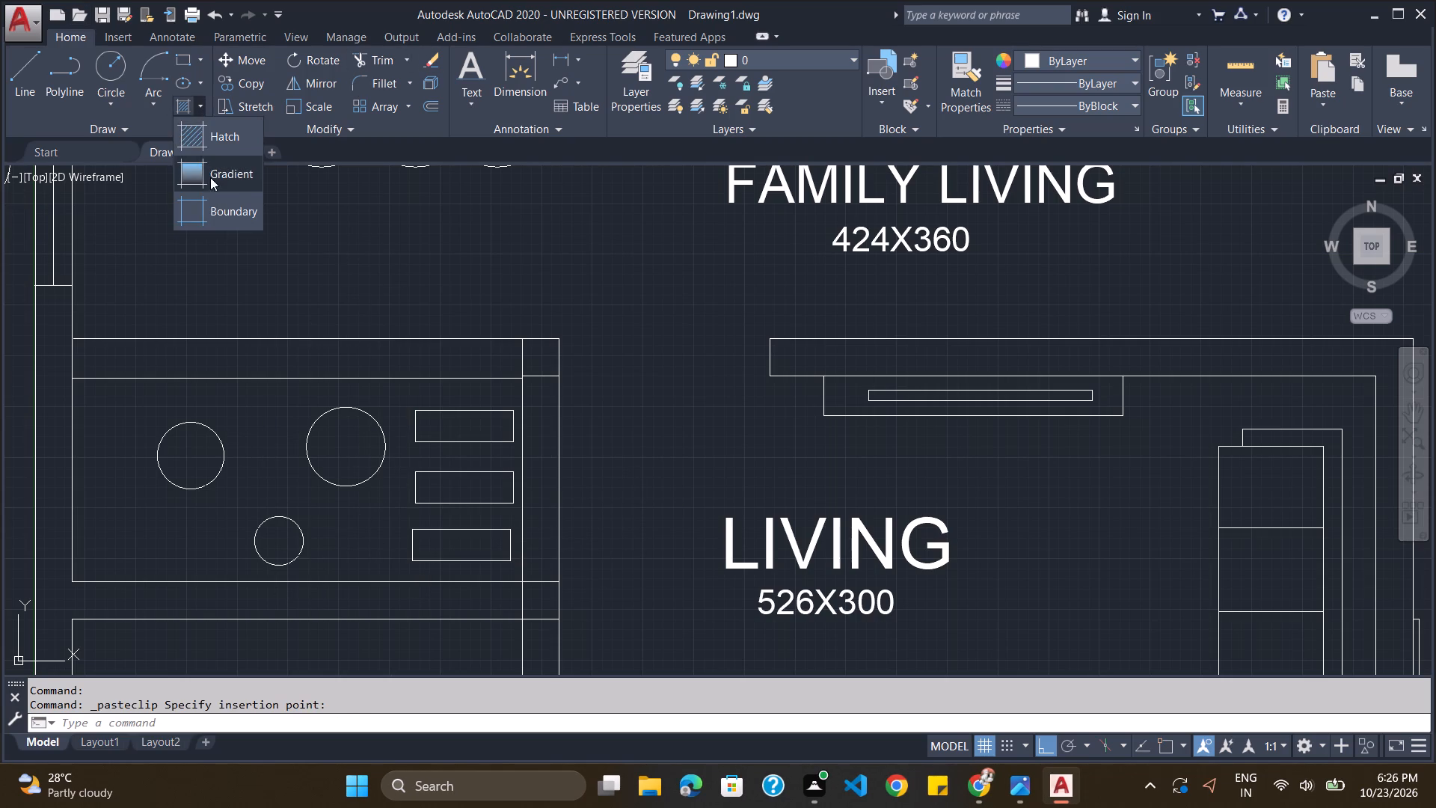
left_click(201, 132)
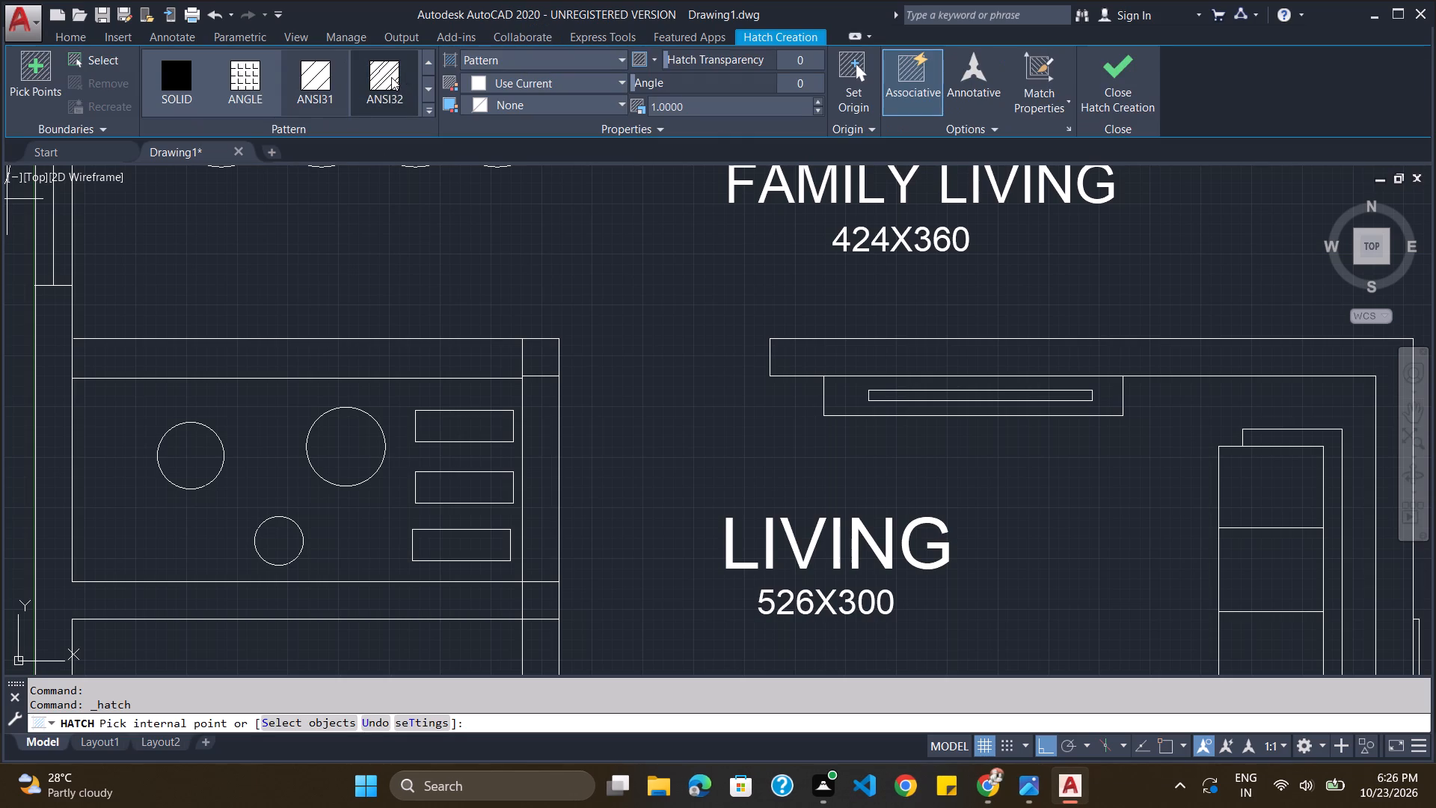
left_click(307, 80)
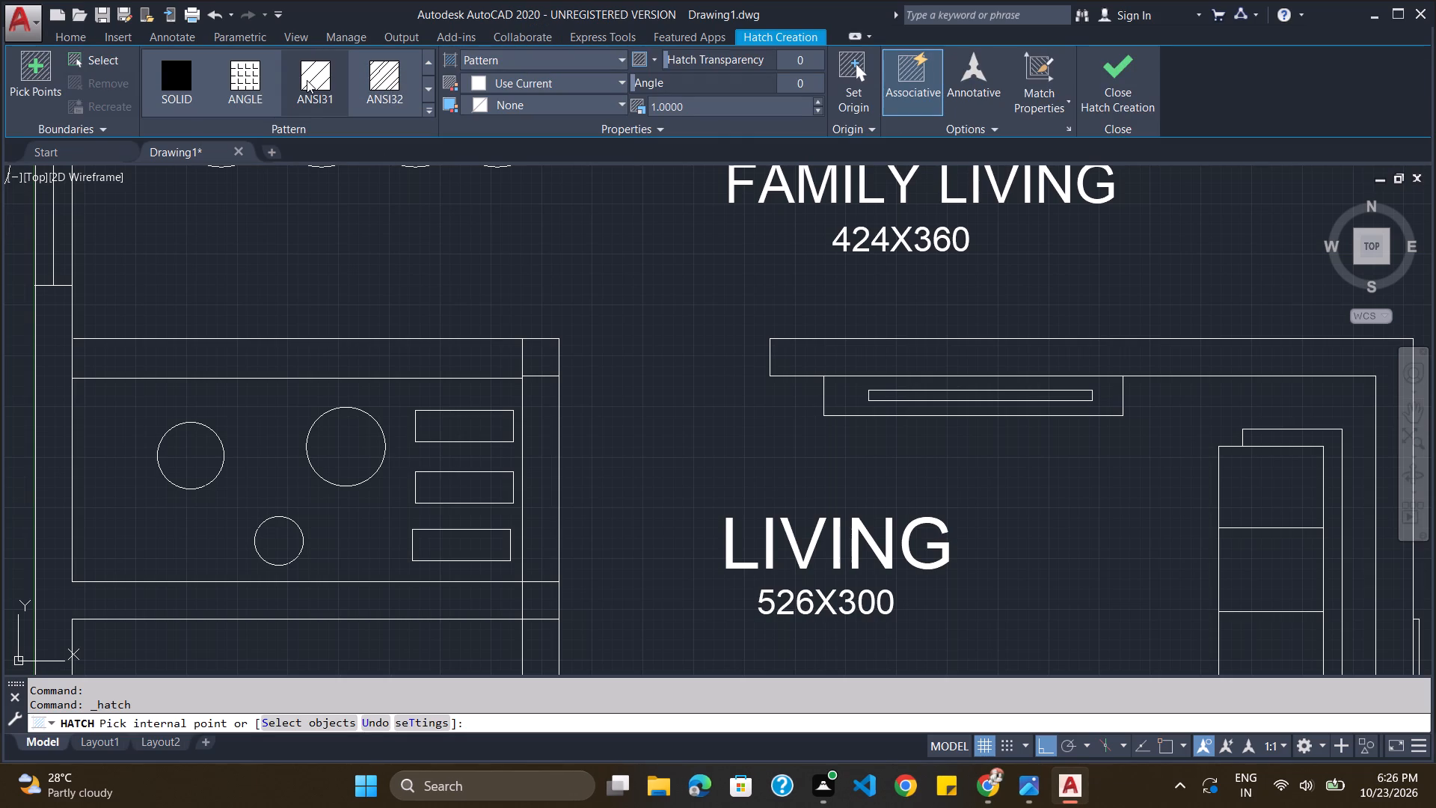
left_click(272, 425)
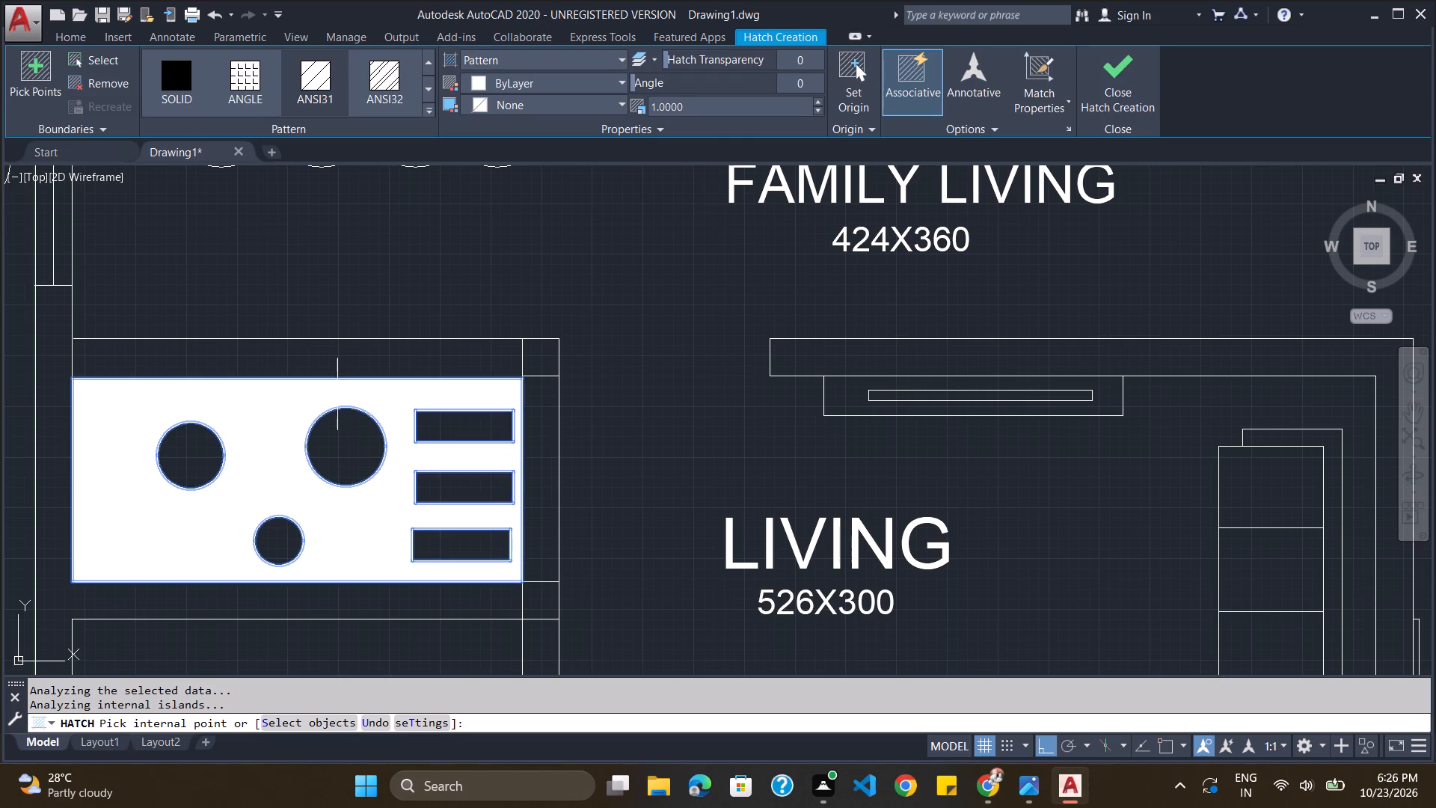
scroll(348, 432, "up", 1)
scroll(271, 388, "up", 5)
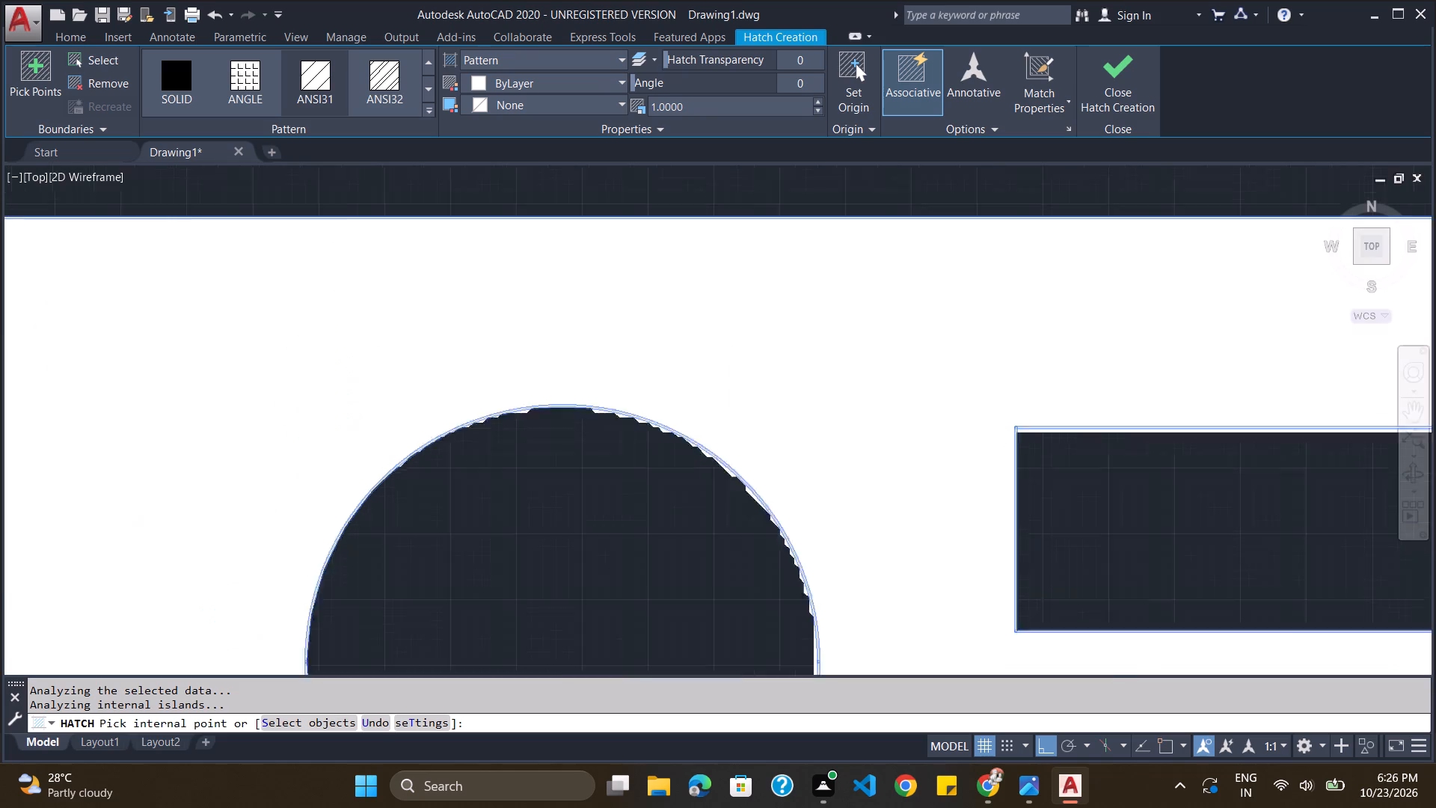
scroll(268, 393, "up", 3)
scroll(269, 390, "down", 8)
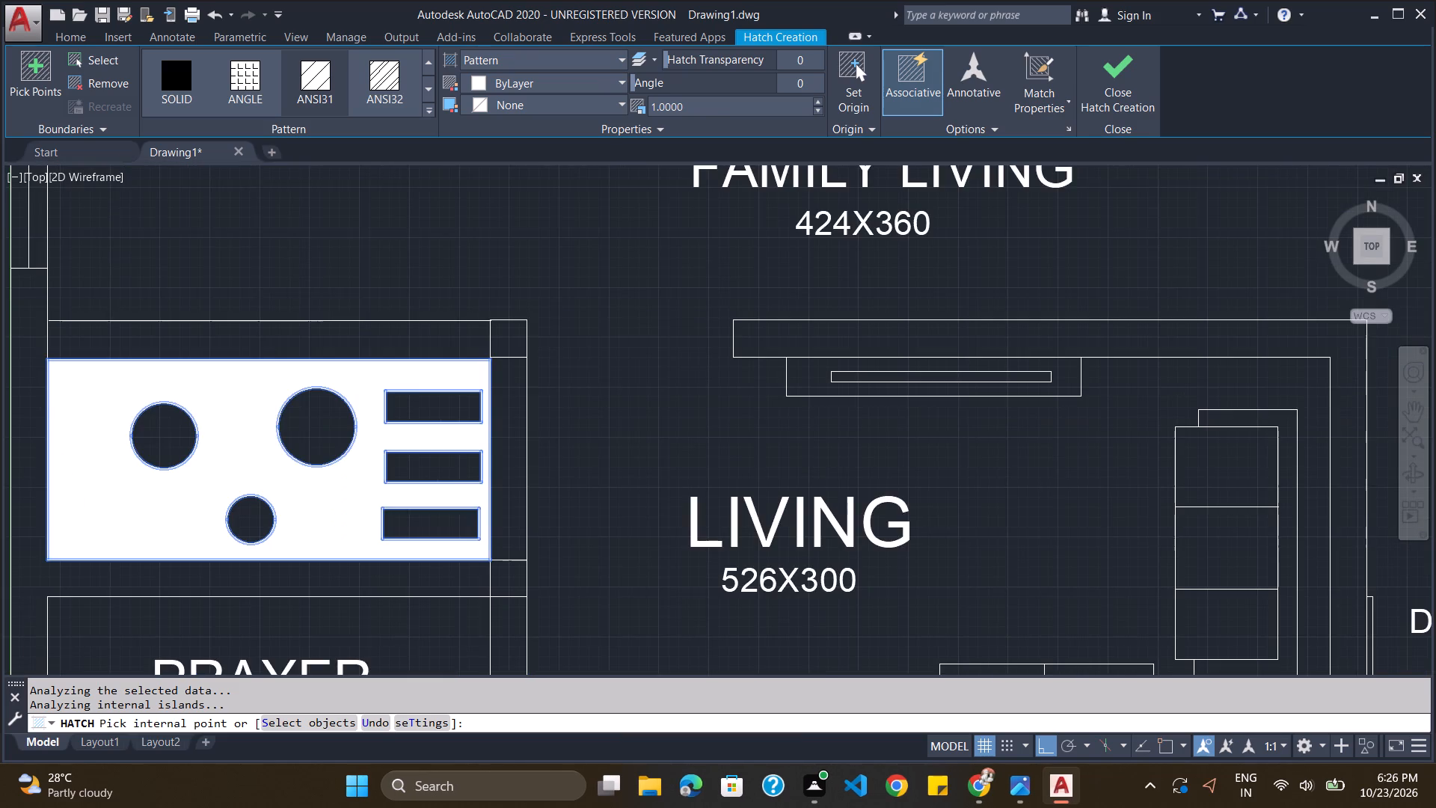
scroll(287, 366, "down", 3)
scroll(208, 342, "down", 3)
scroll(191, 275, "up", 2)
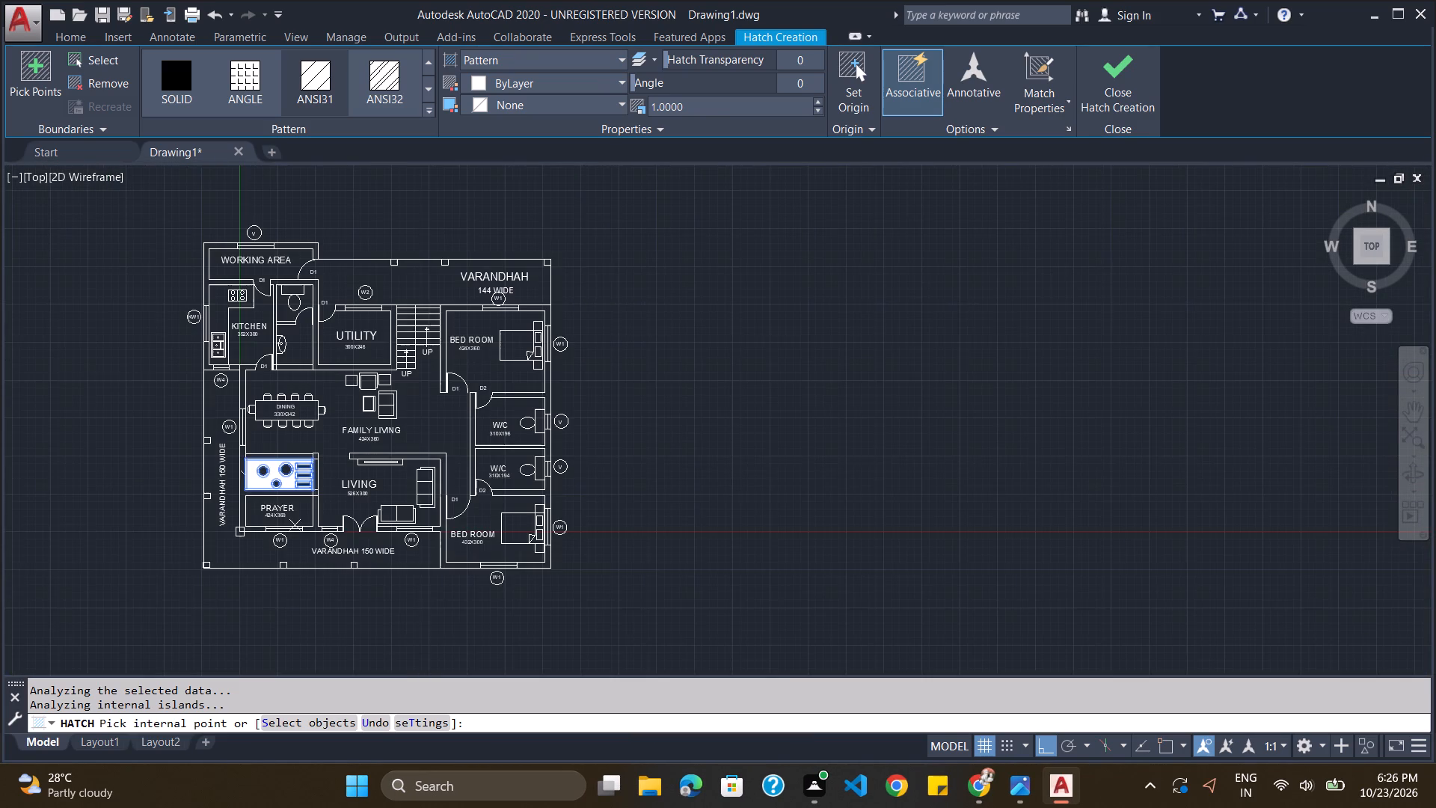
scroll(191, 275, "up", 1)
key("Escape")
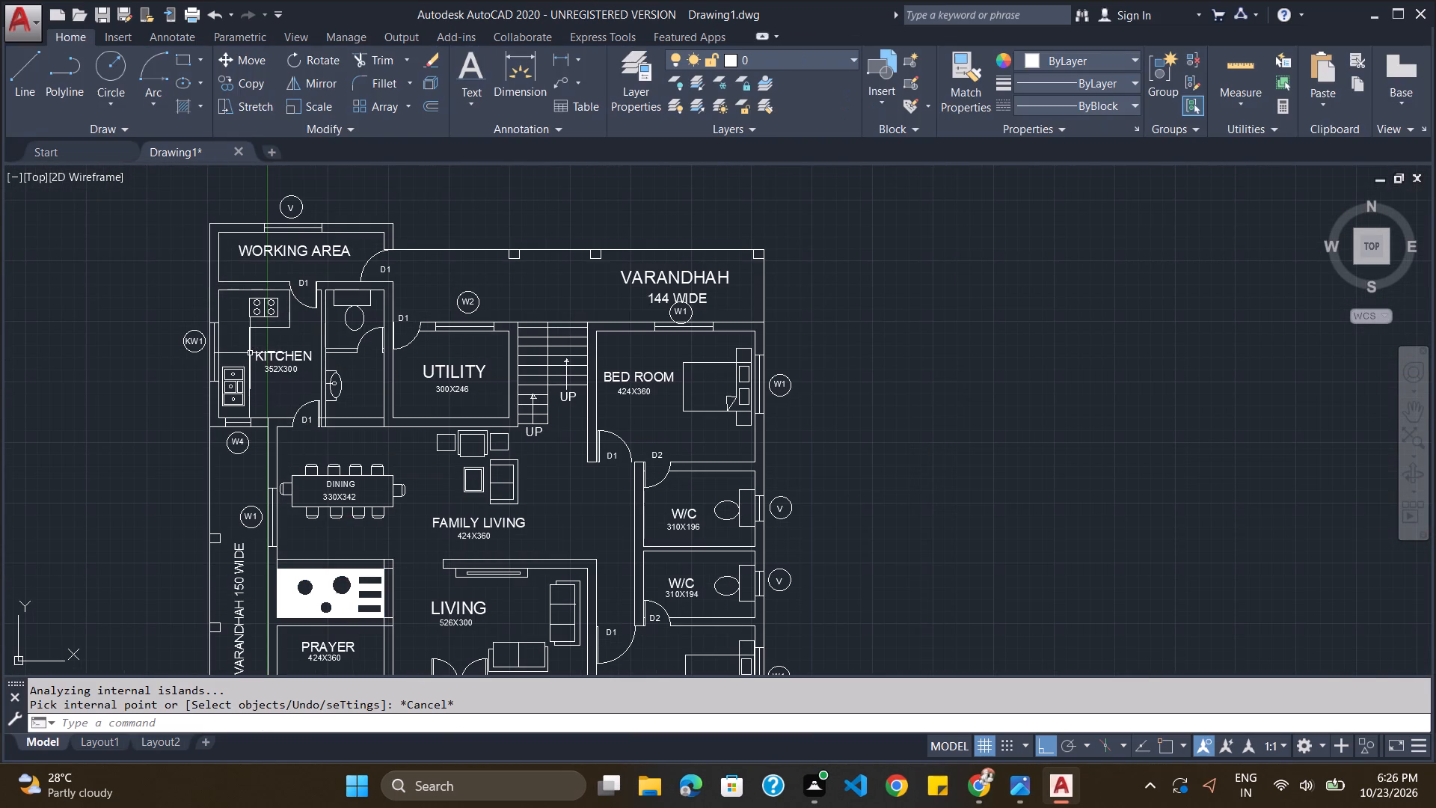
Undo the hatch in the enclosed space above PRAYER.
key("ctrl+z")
Examine the whole floor plan, including the circles and rectangles in the space above PRAYER.
scroll(268, 349, "down", 2)
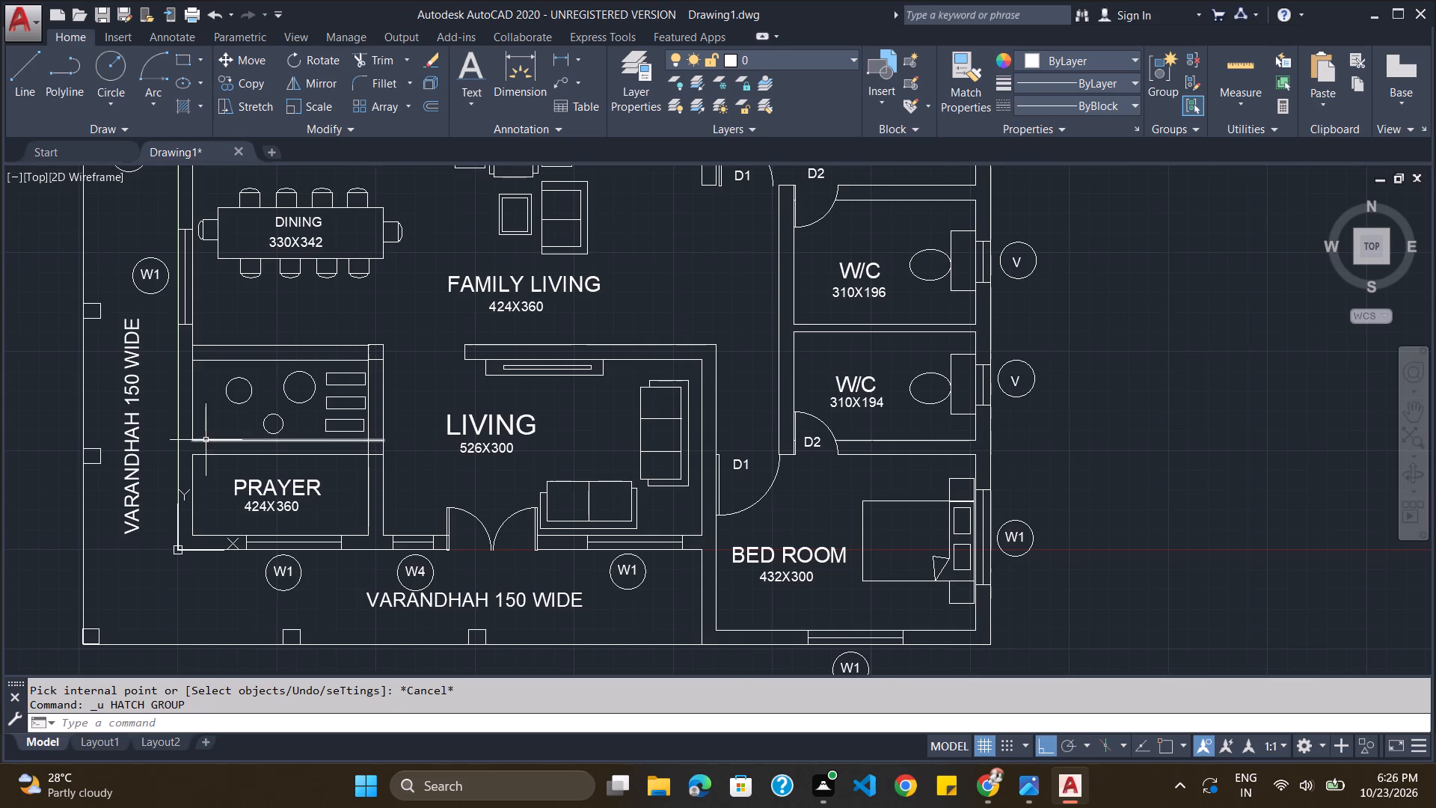
scroll(194, 429, "down", 3)
scroll(143, 314, "up", 2)
scroll(147, 319, "down", 2)
scroll(88, 418, "up", 2)
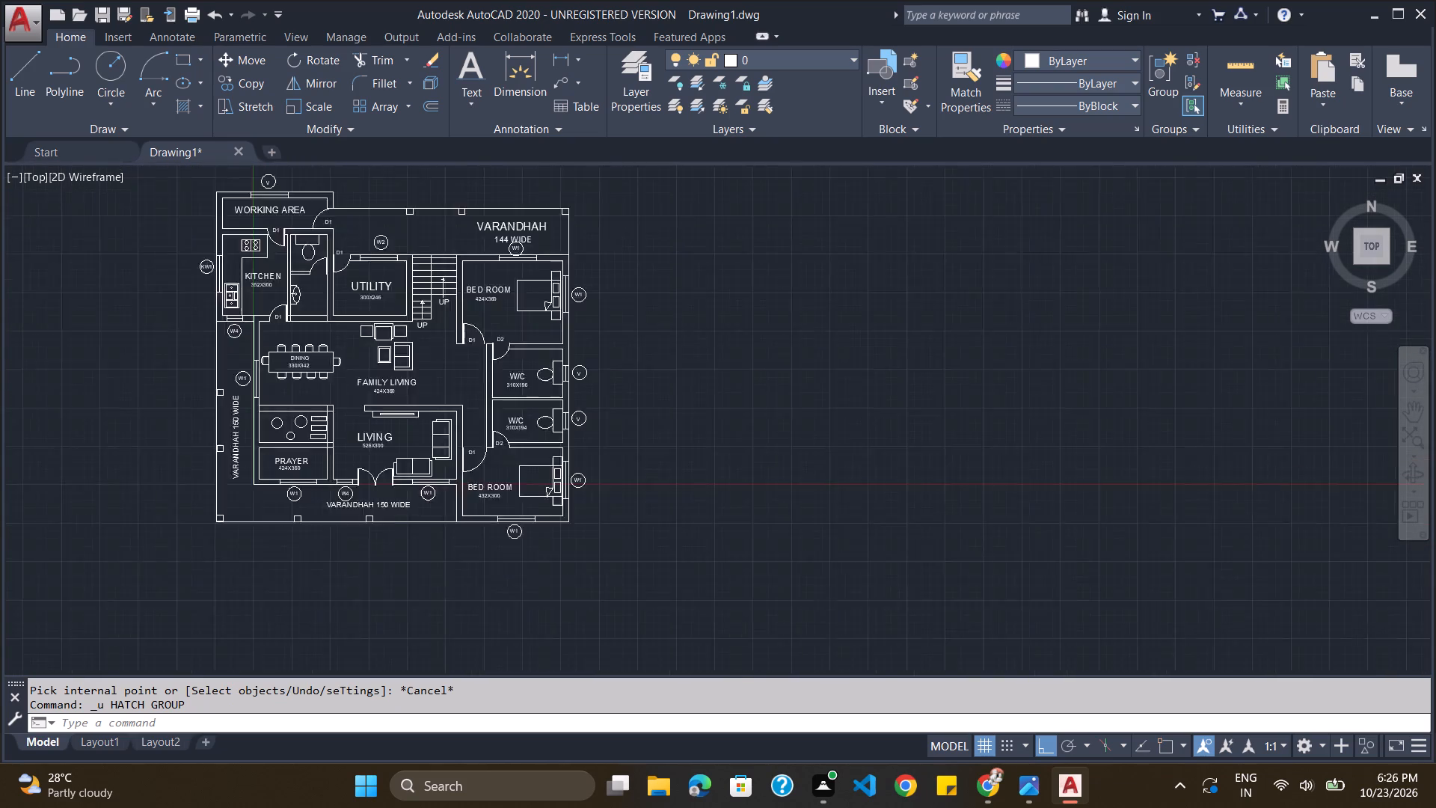
scroll(90, 415, "down", 1)
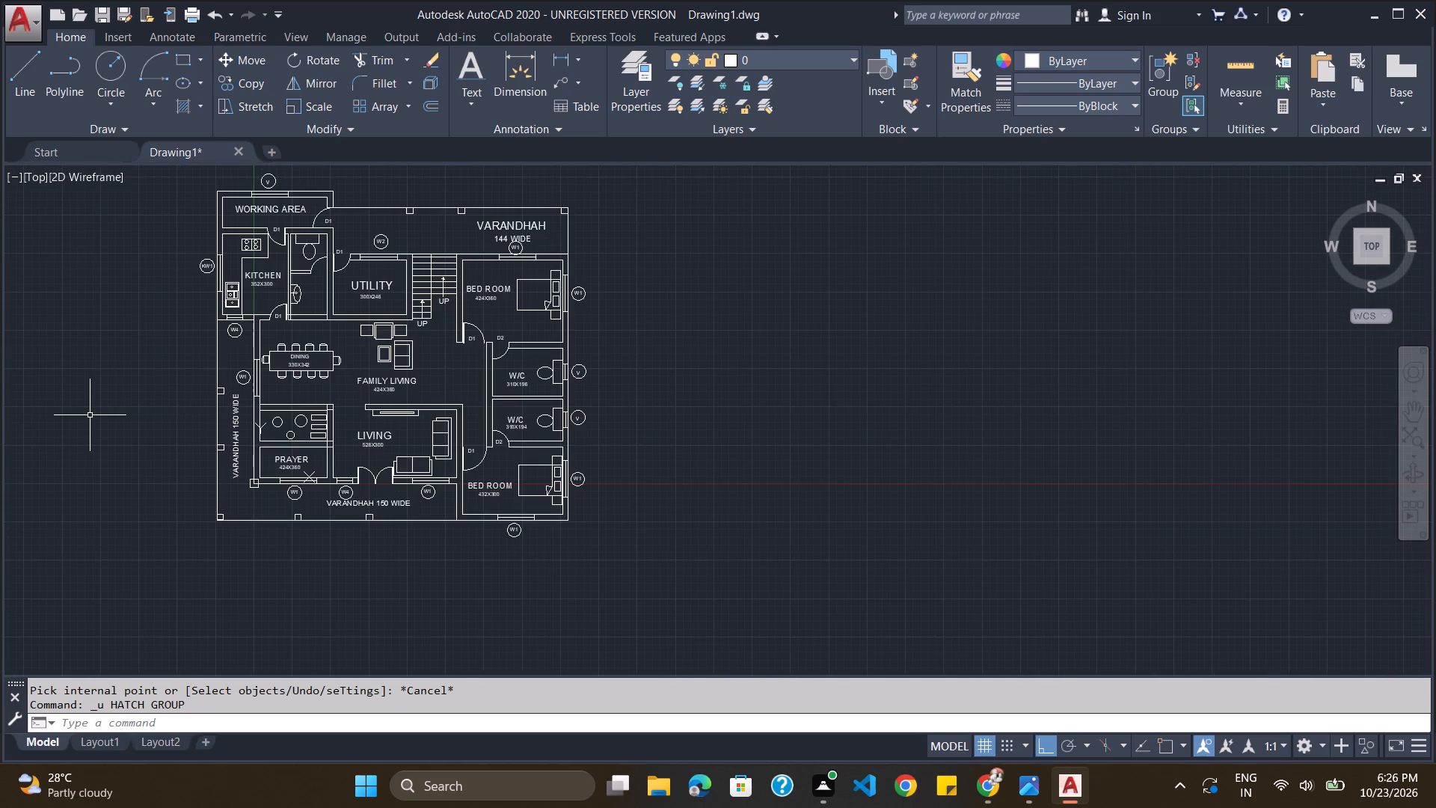
scroll(267, 423, "down", 1)
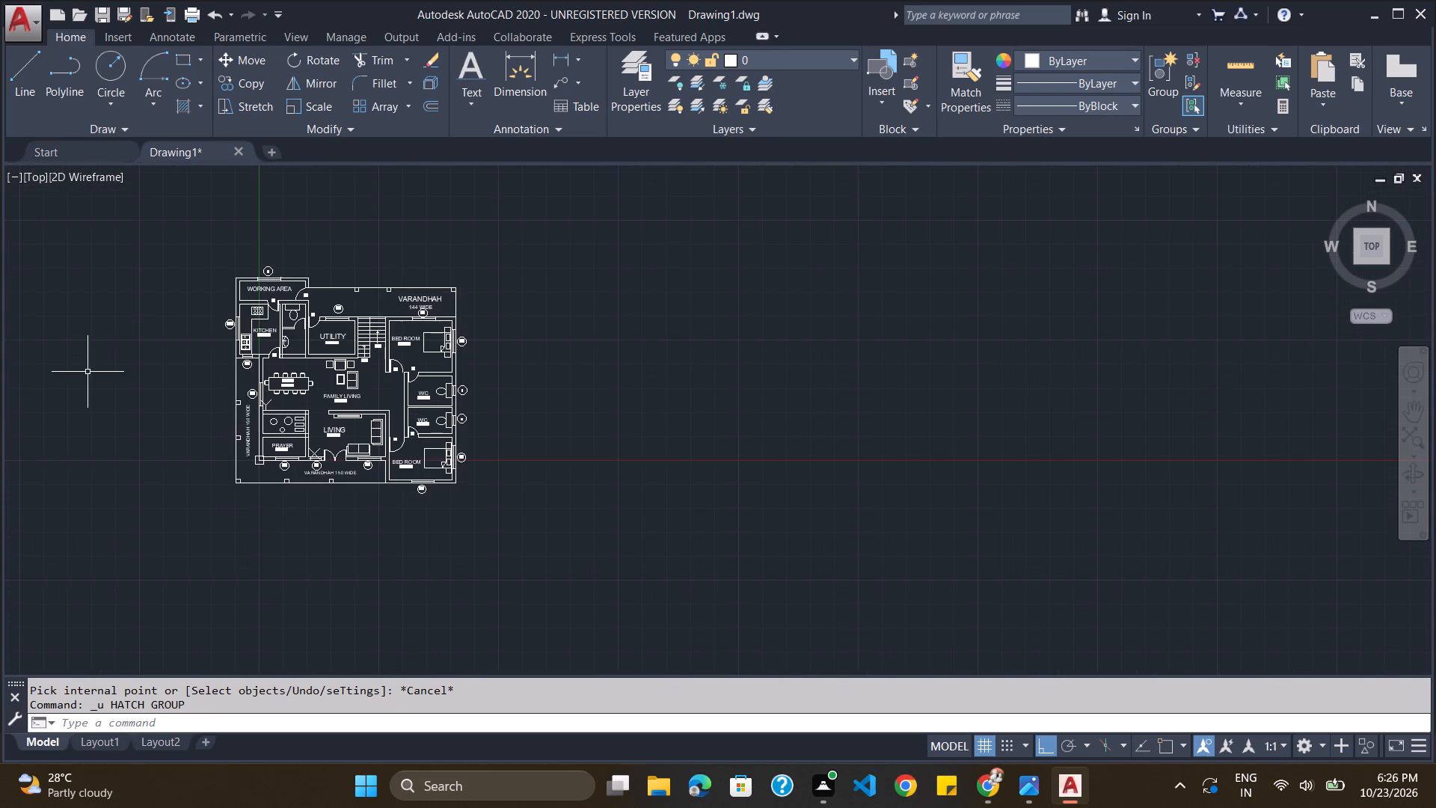
scroll(88, 372, "up", 1)
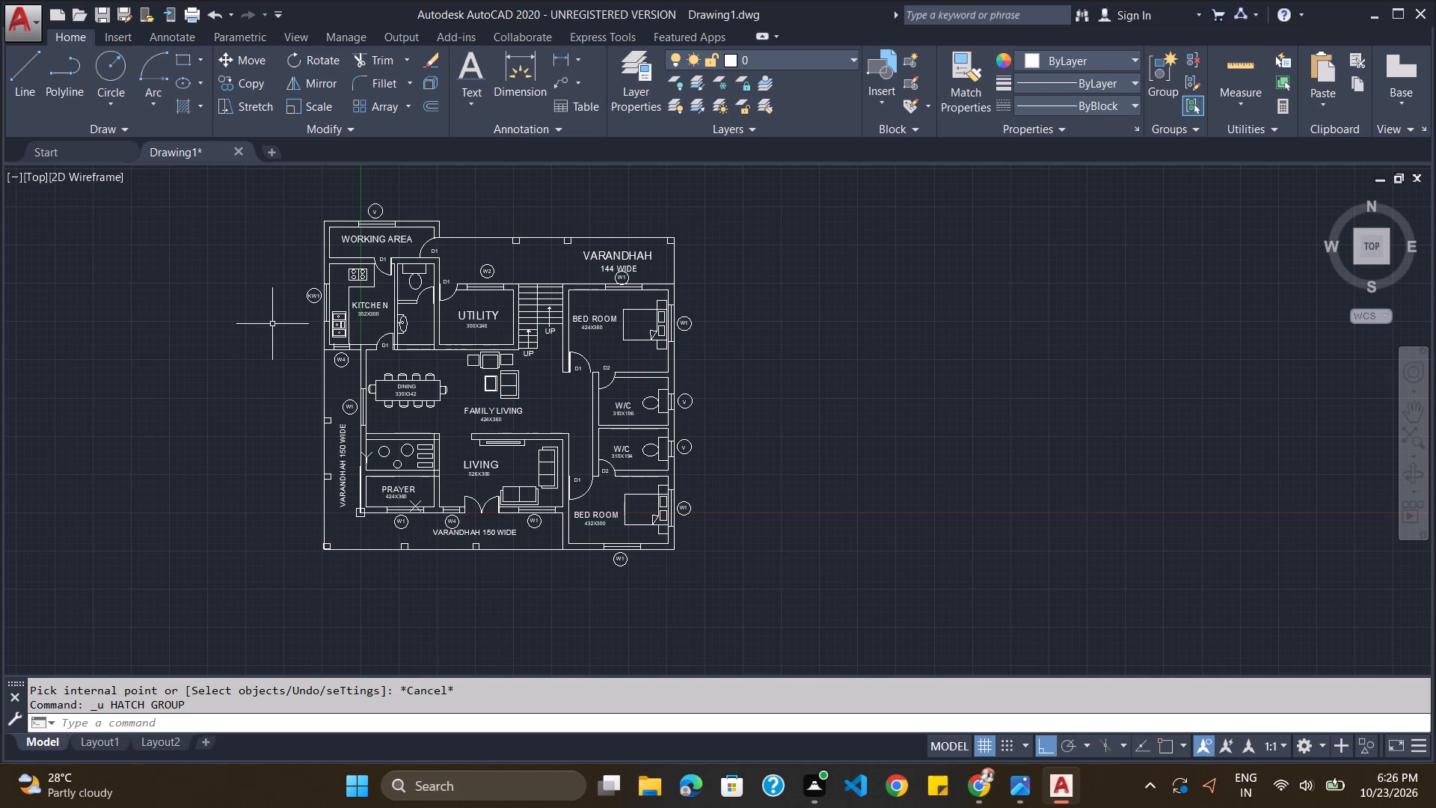
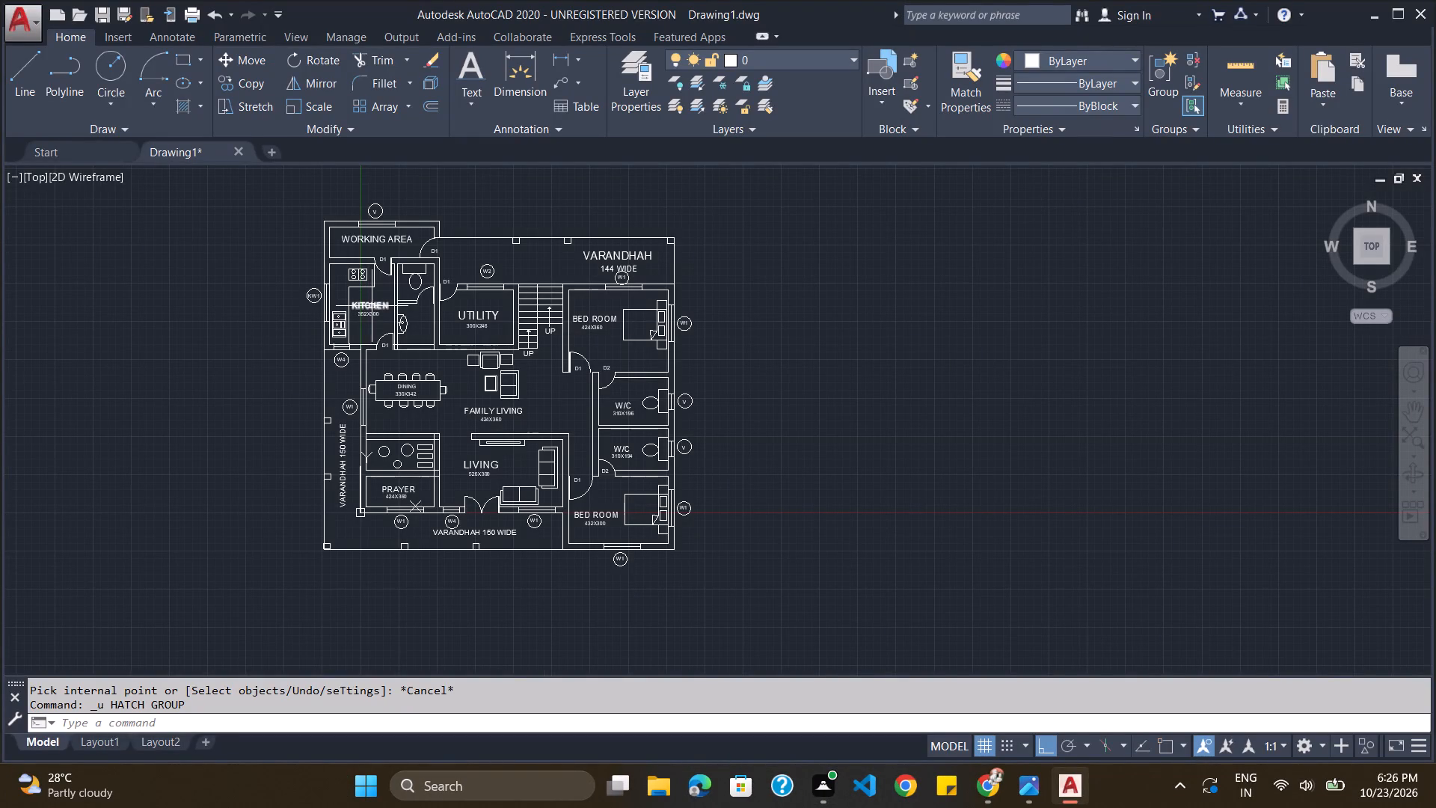
Save the drawing as Drawing26.dwg in the INTERN folder inside nani on the D: drive.
key("ctrl+s")
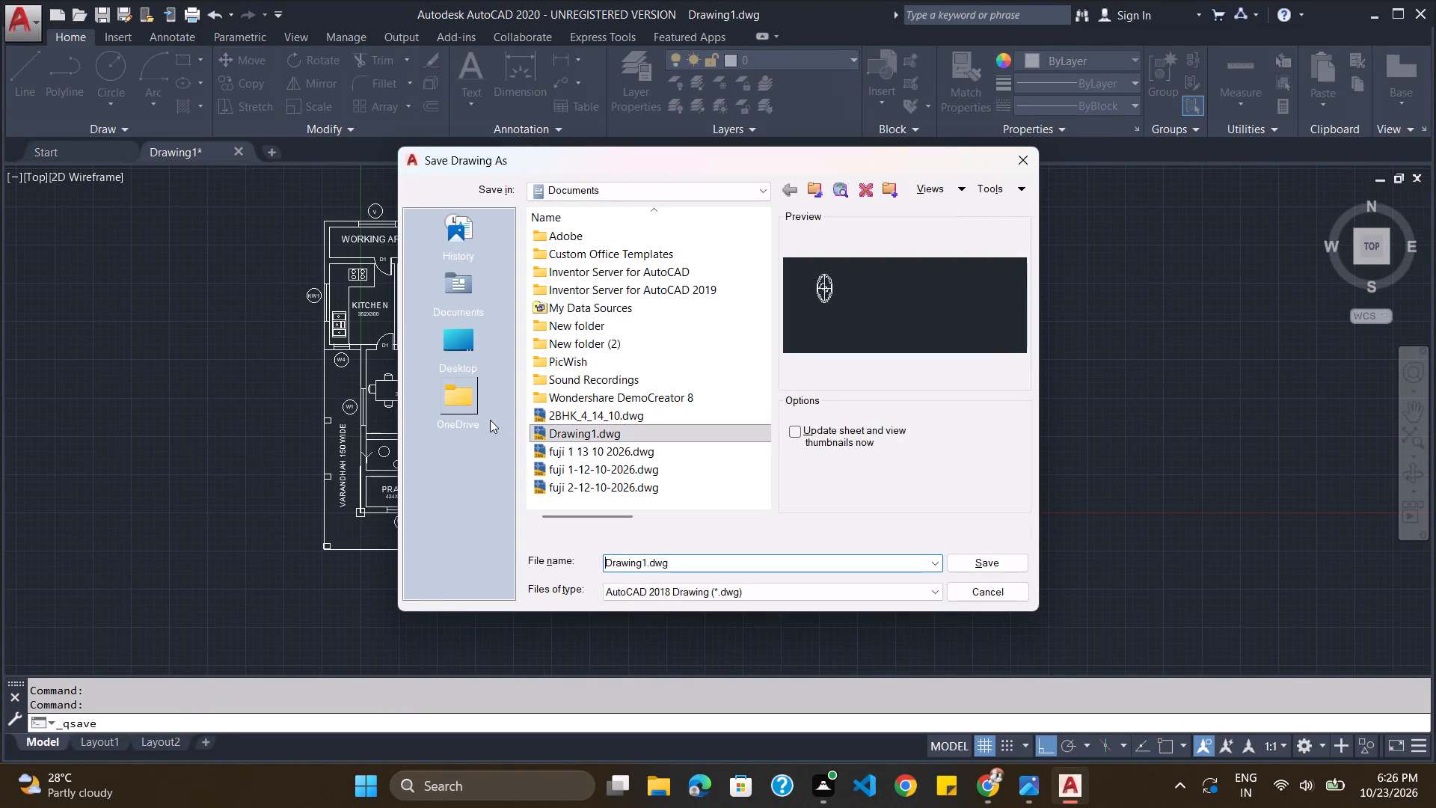
left_click(453, 397)
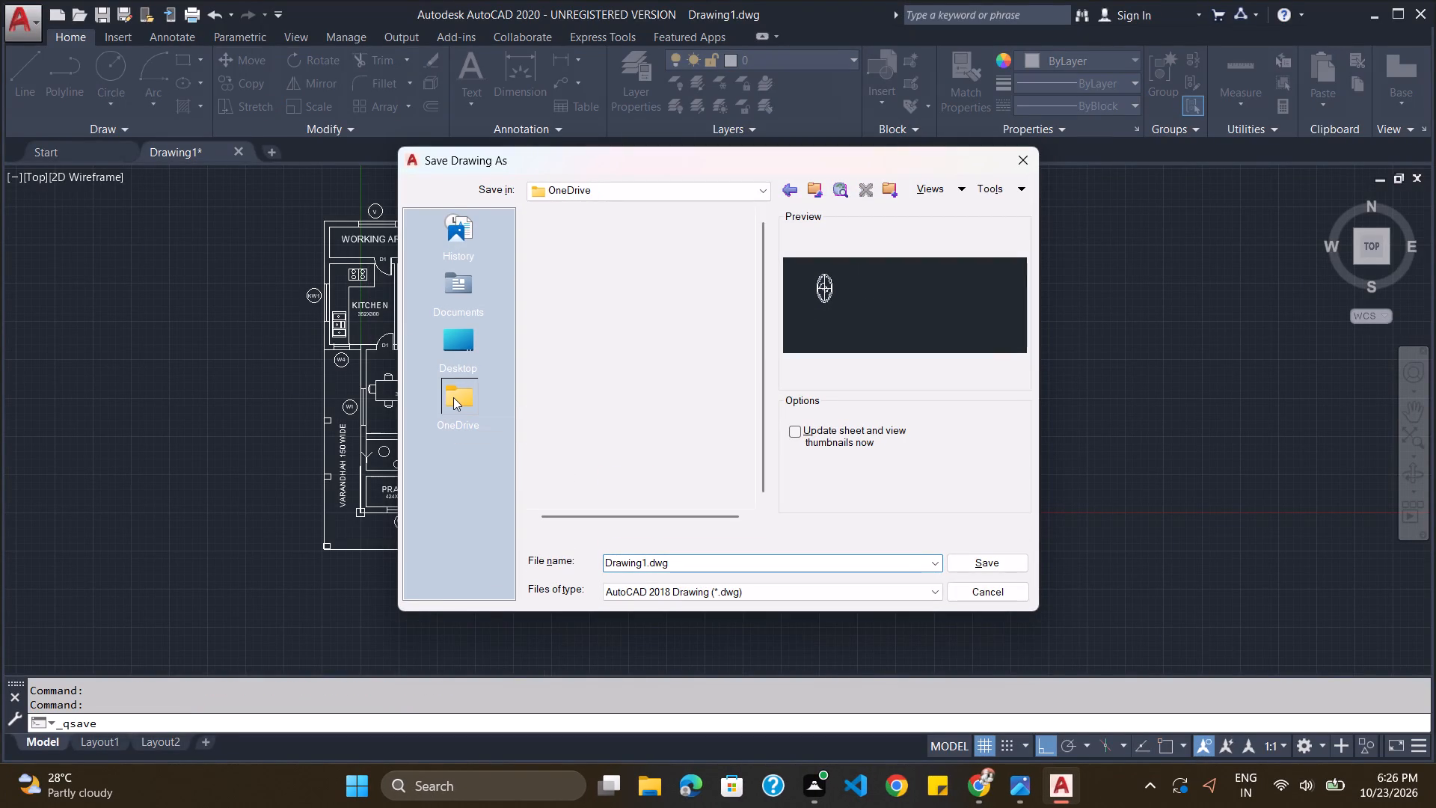
left_click(572, 189)
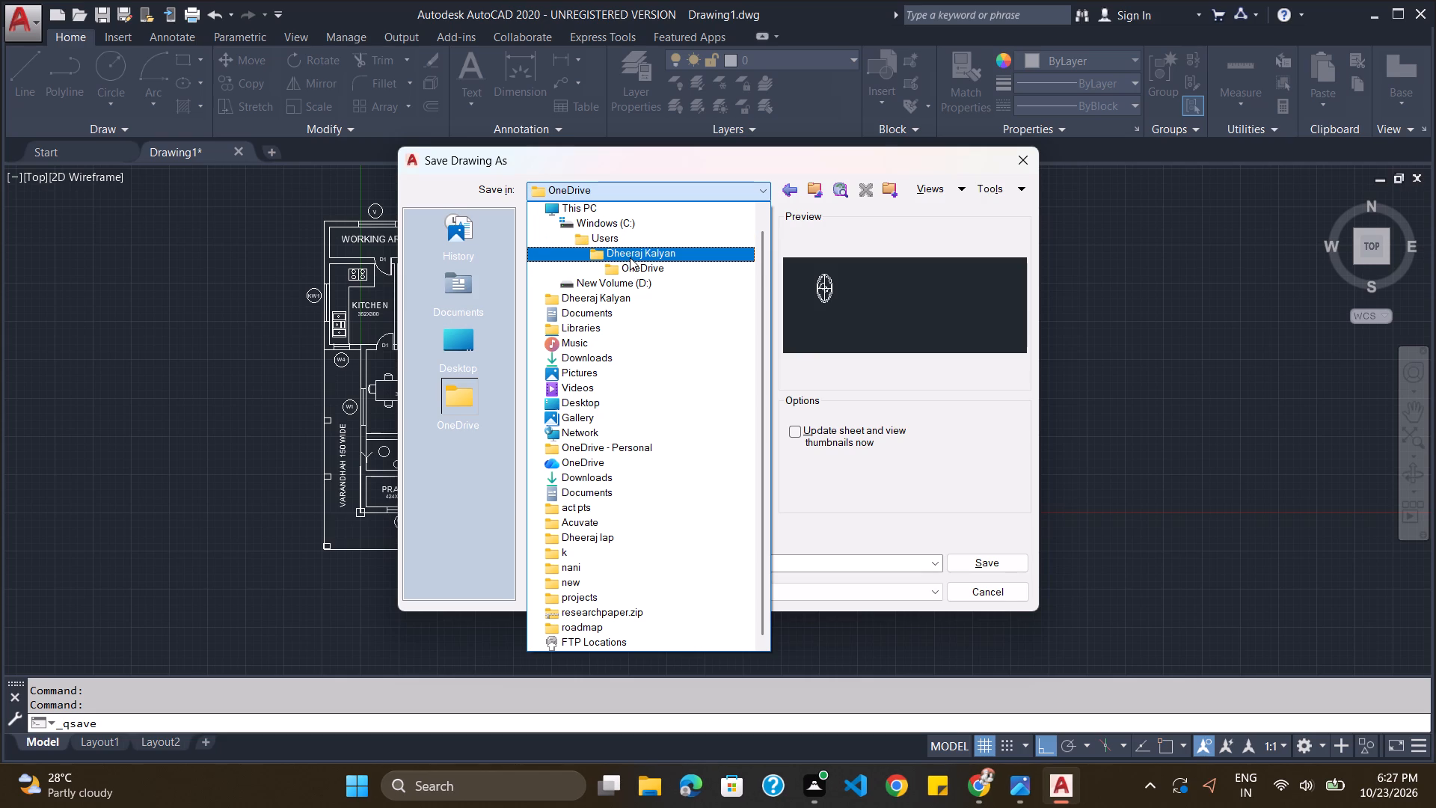
left_click(640, 287)
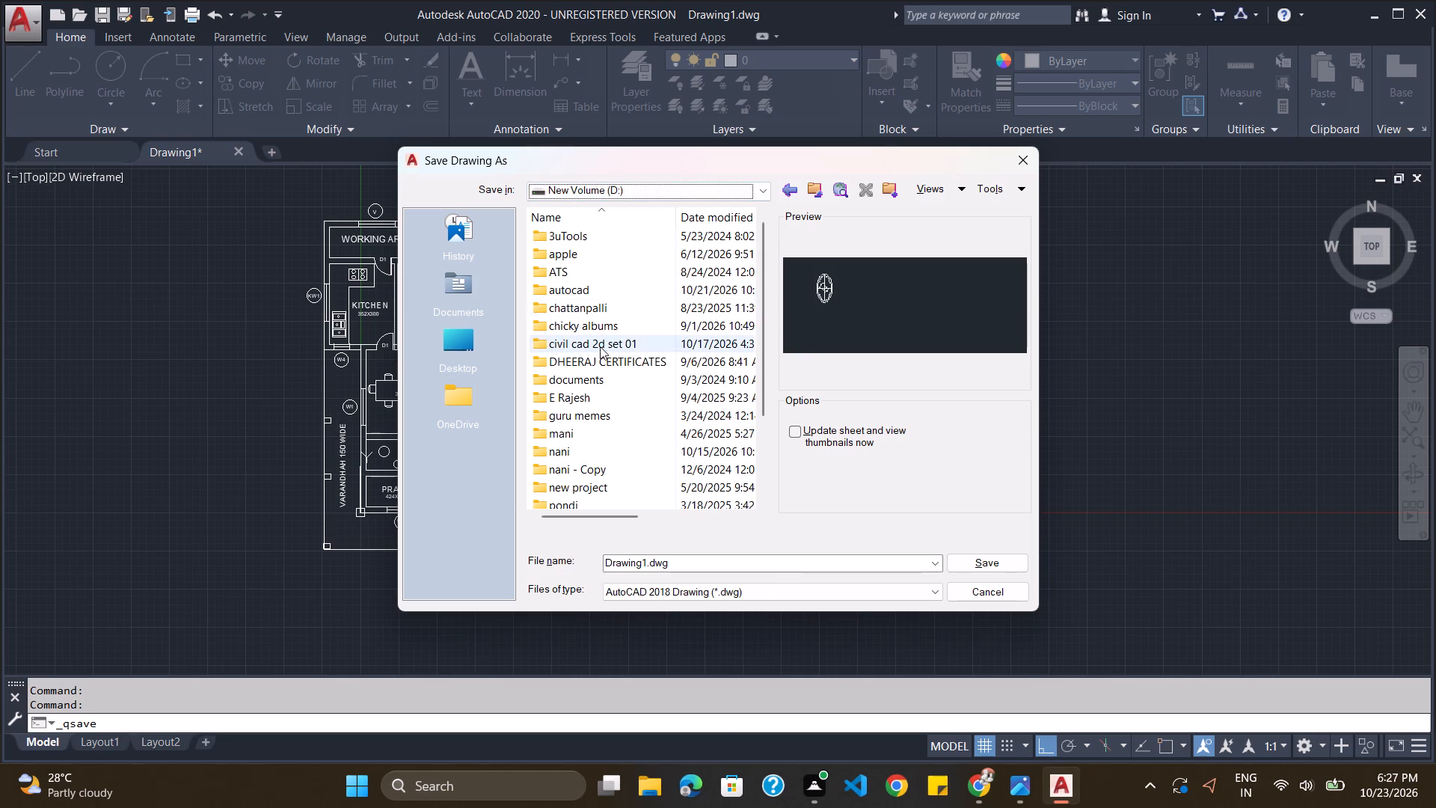
double_click(578, 448)
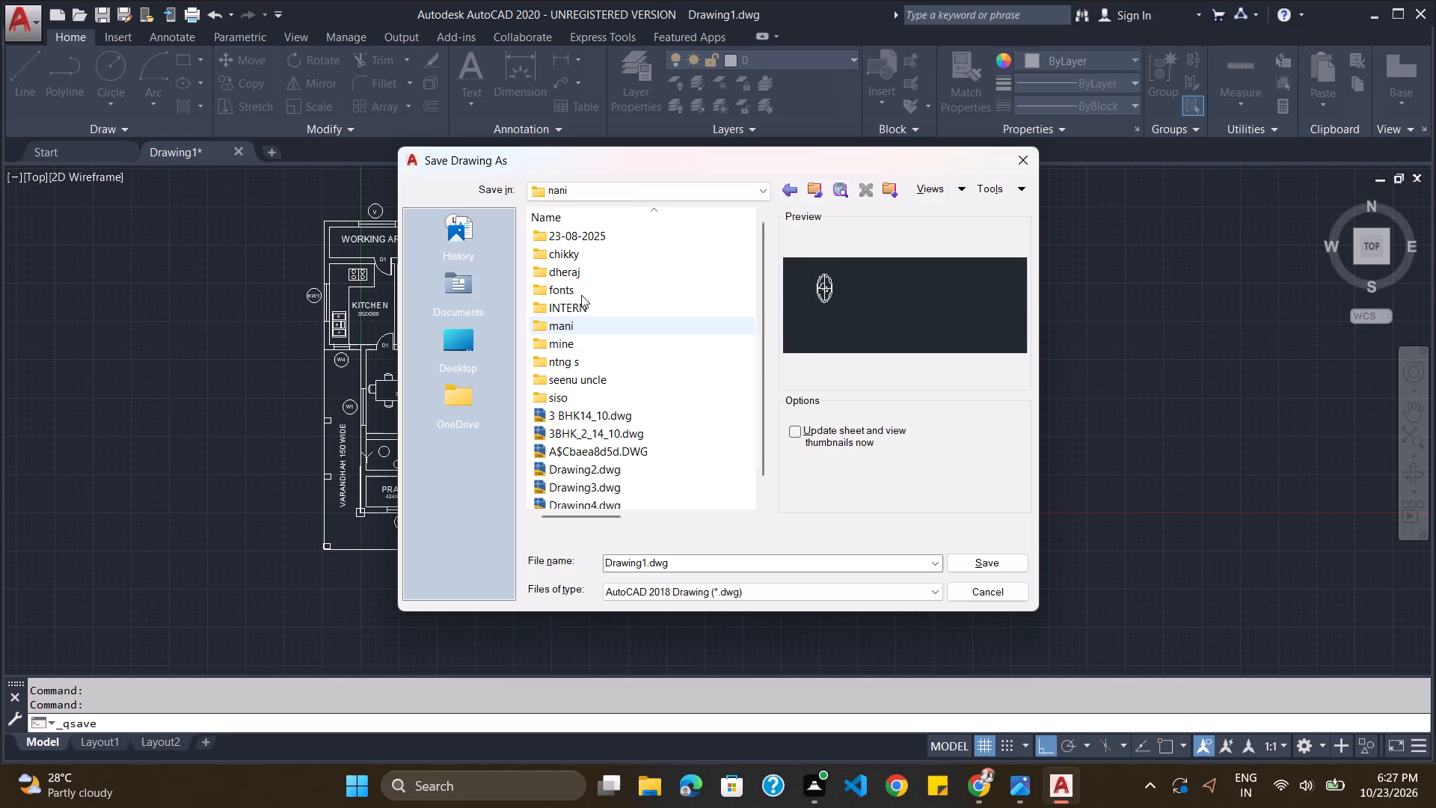
double_click(573, 311)
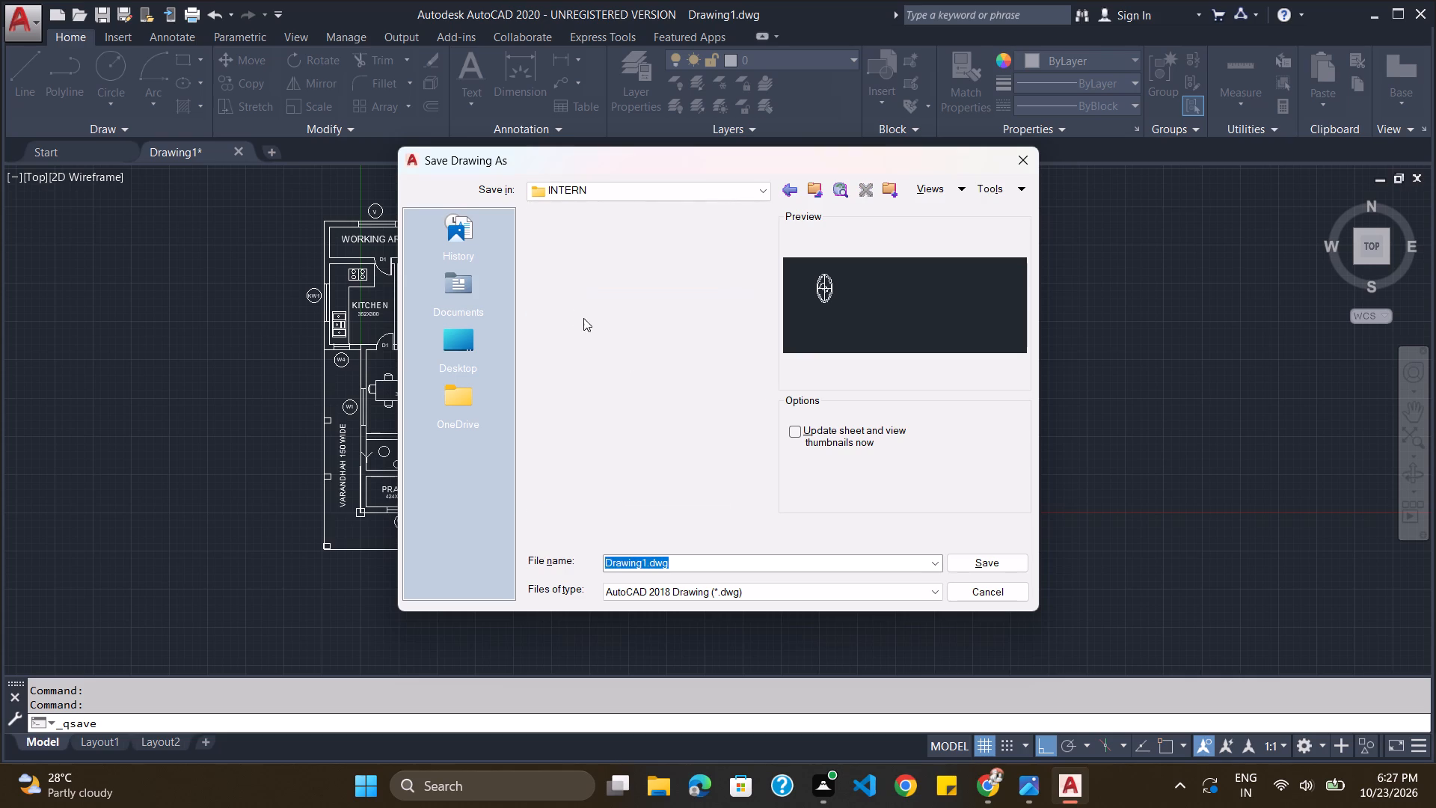
scroll(625, 362, "down", 4)
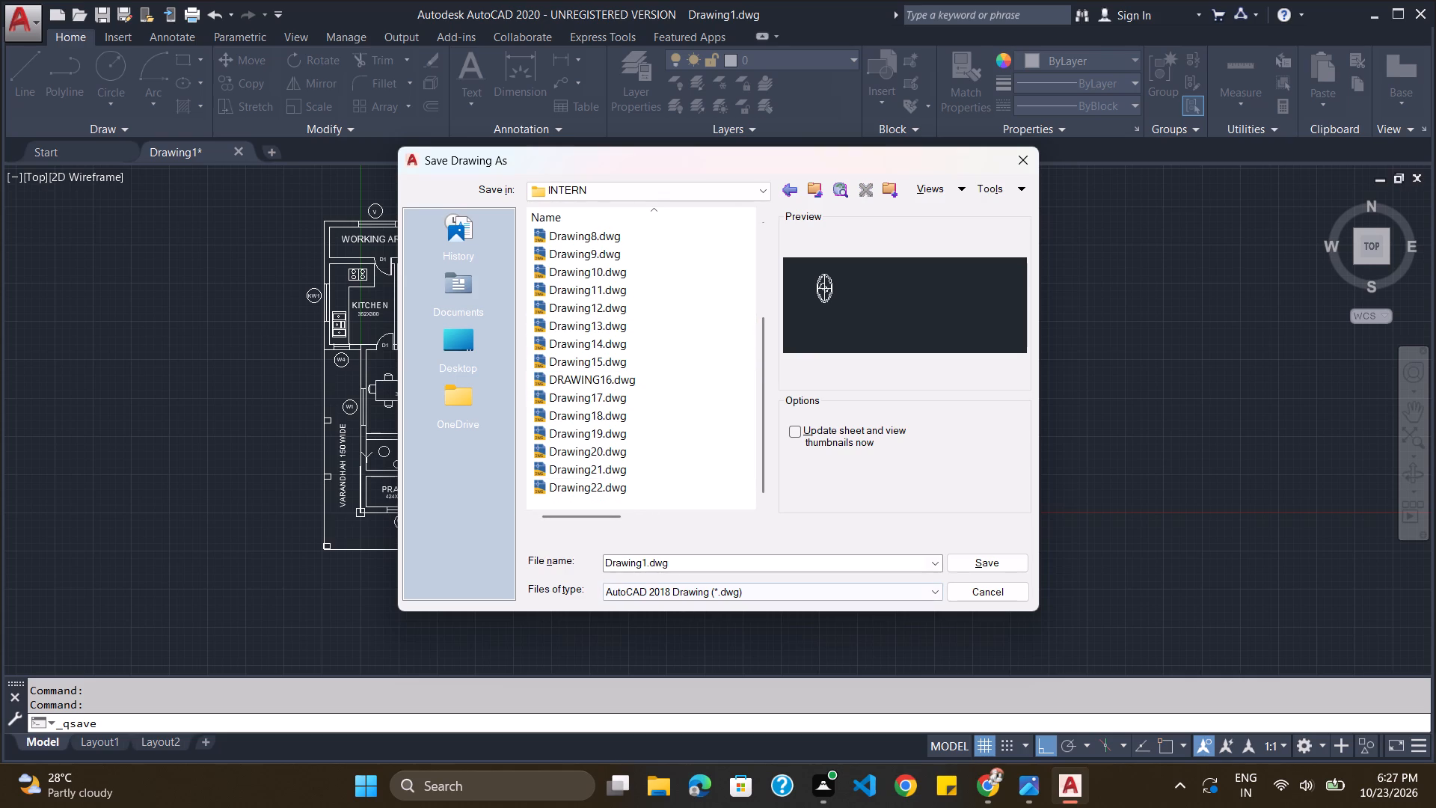
left_click(644, 564)
left_click(642, 564)
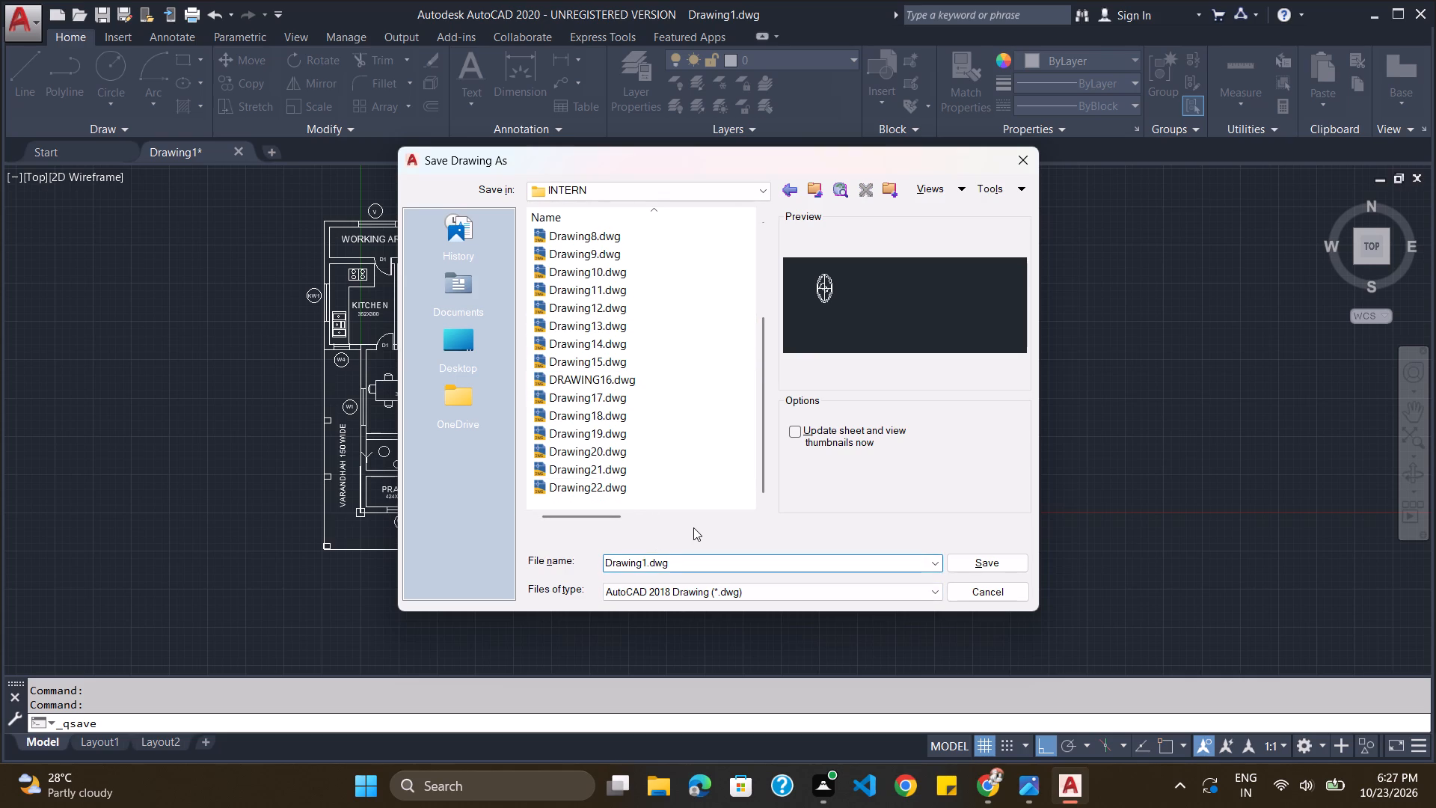
key("Right")
key("BackSpace")
key("2")
key("6")
key("Return")
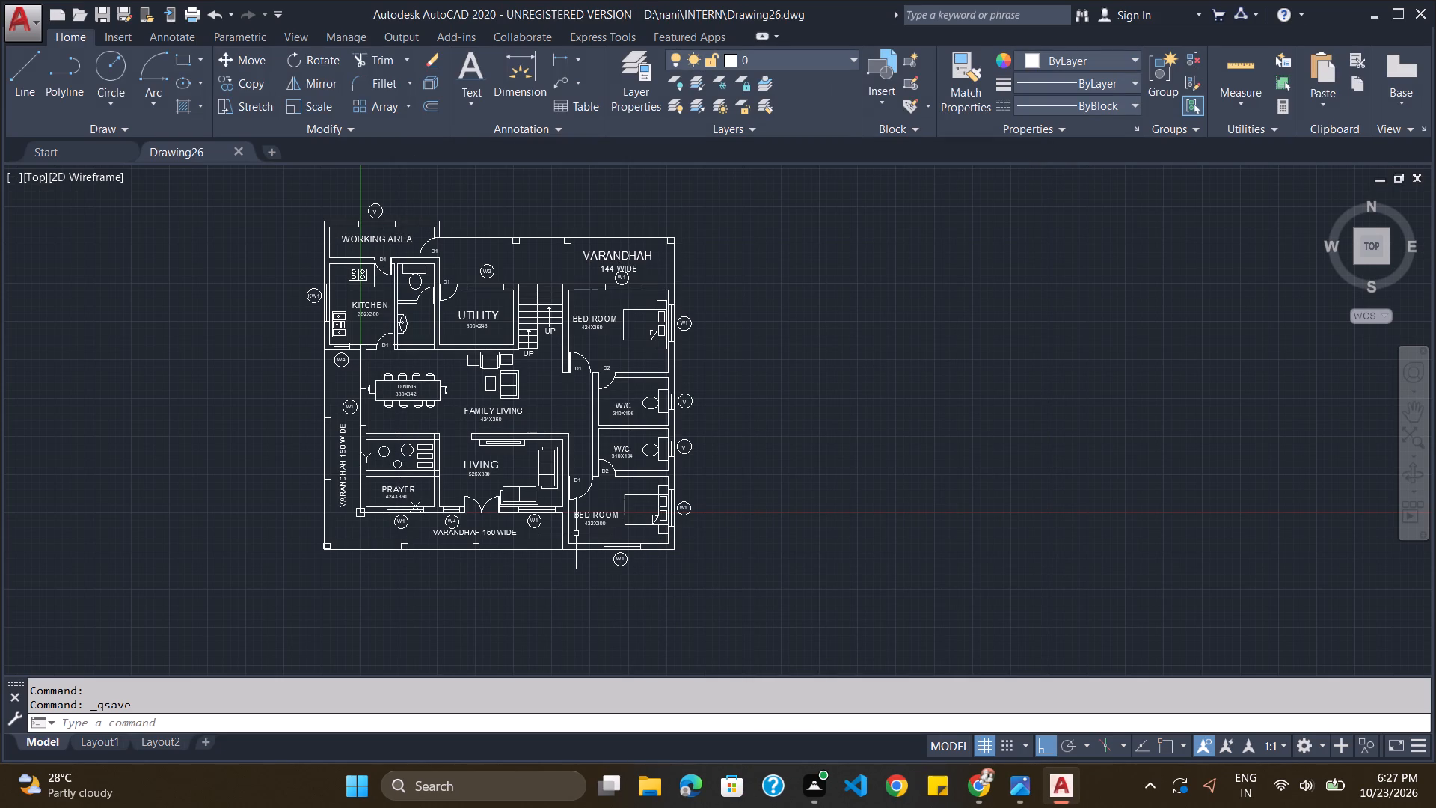
Set up the plot with Microsoft Print to PDF, A4 paper and a window plot area enclosing the whole floor plan.
key("ctrl+p")
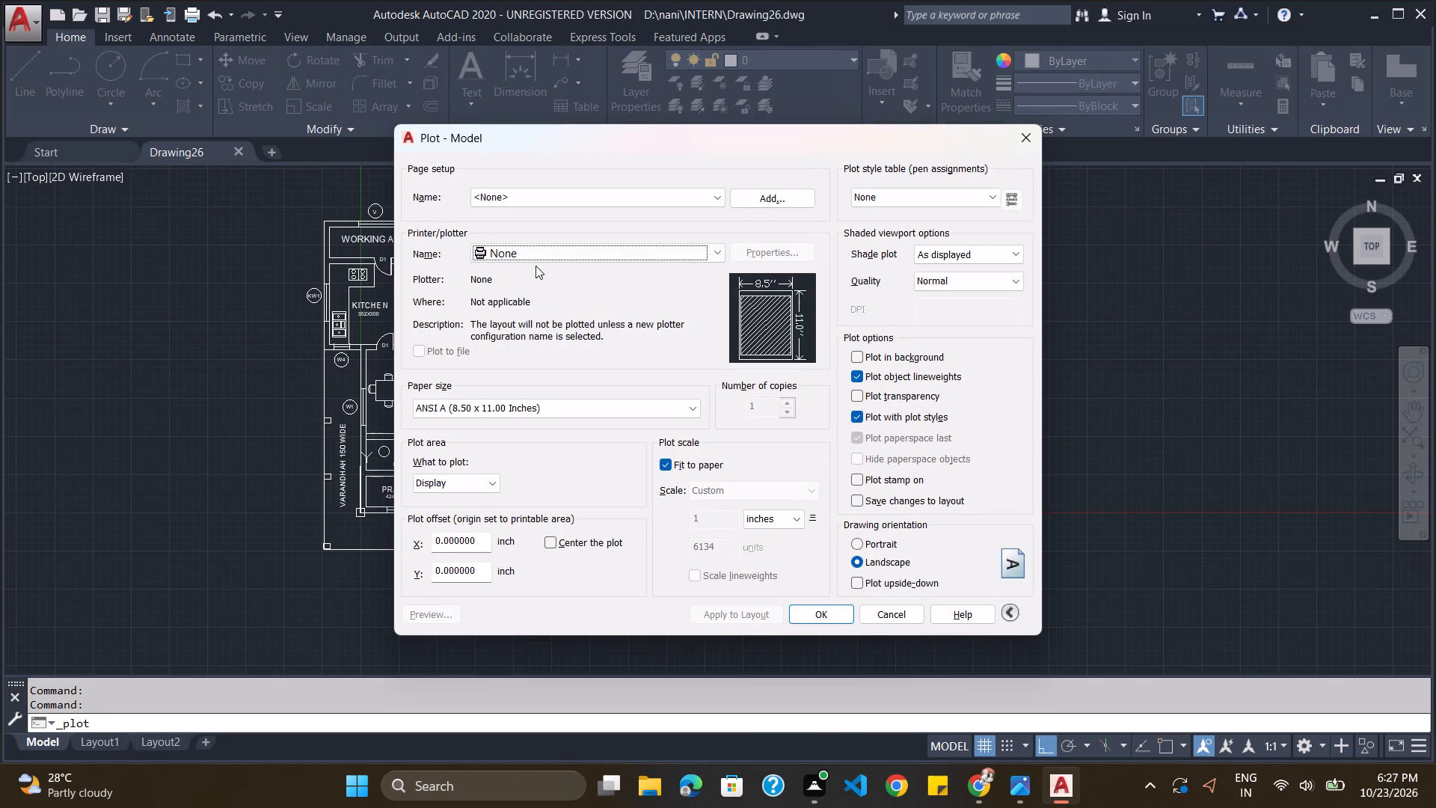
left_click(533, 259)
left_click(552, 304)
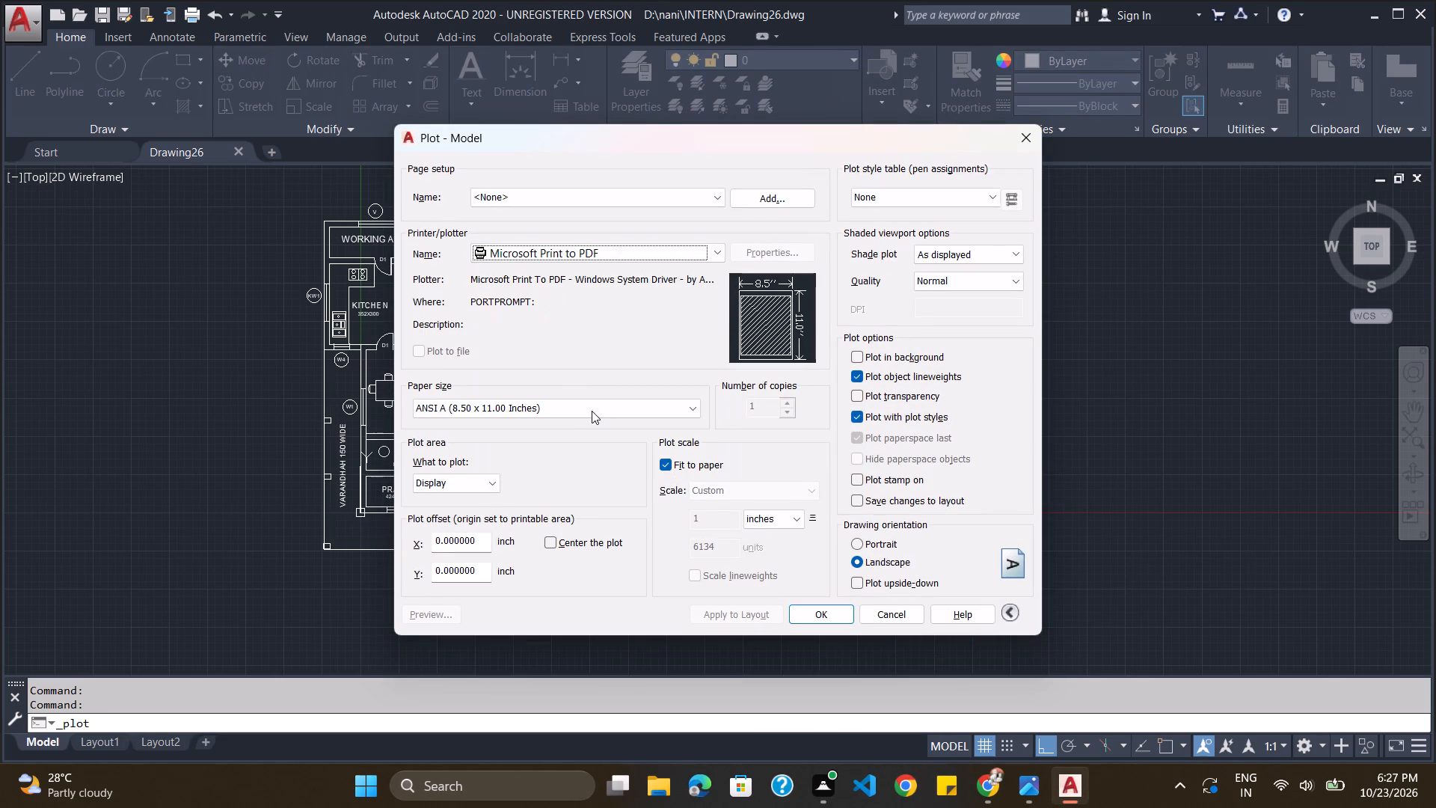
left_click(489, 409)
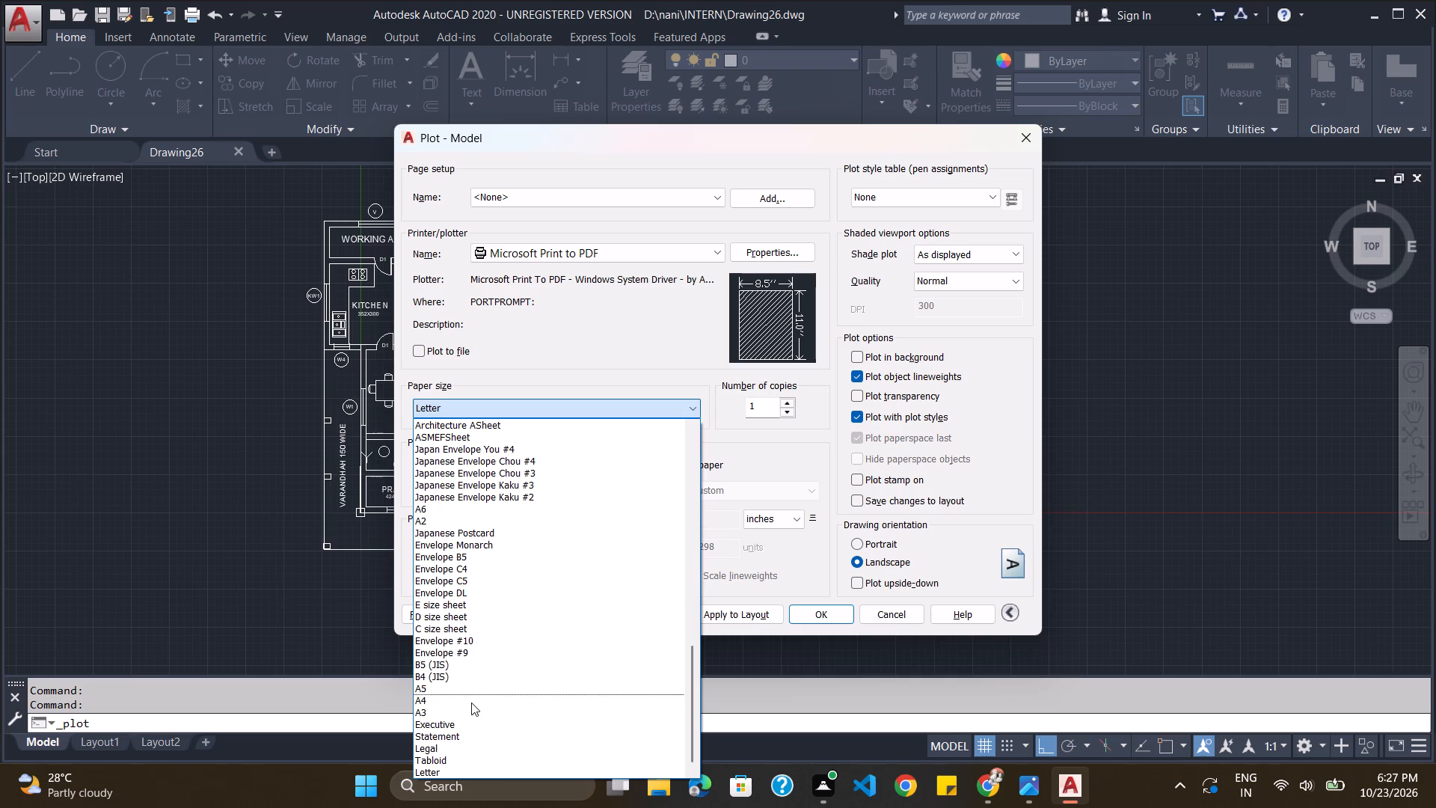
left_click(471, 703)
left_click(472, 487)
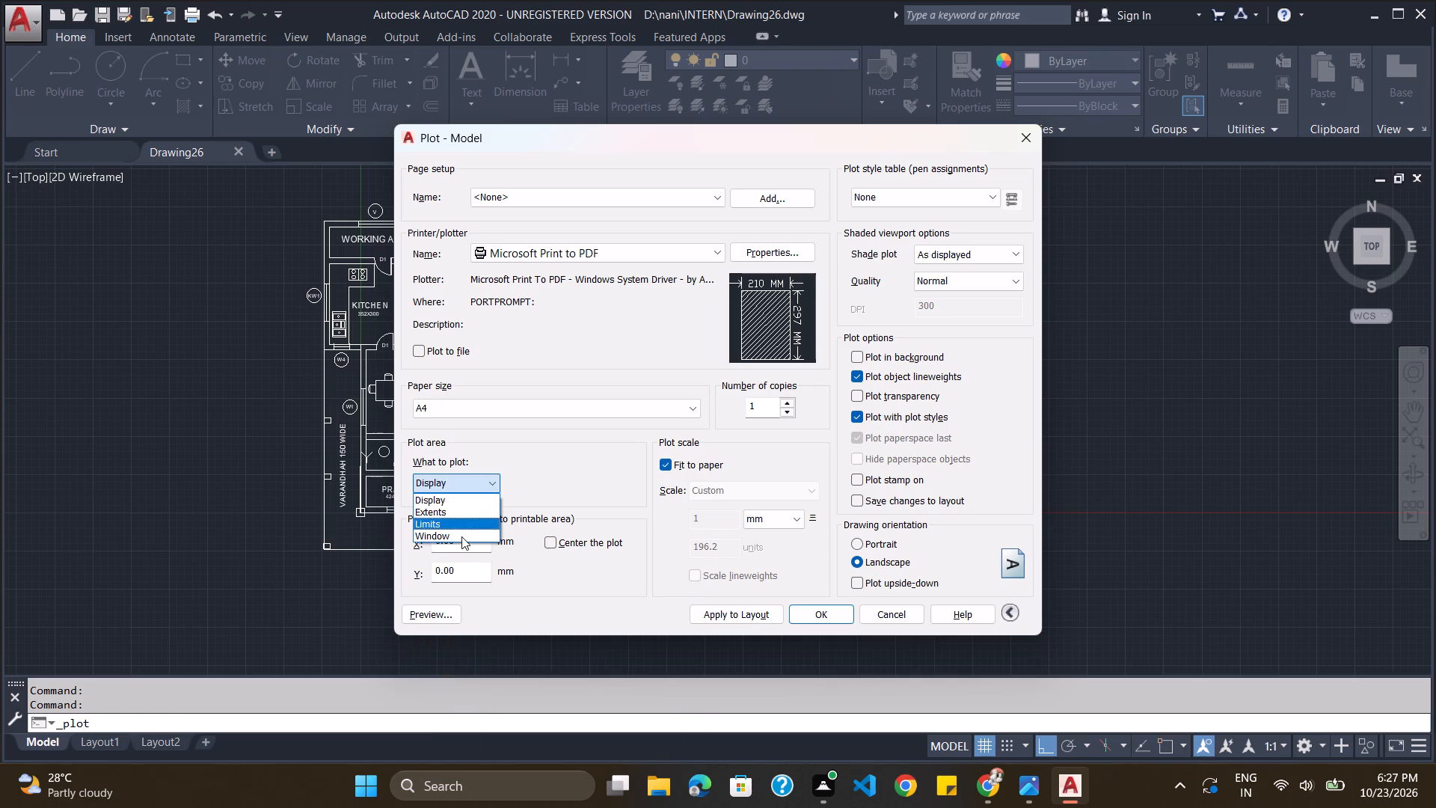
left_click(461, 536)
left_click_drag(290, 192, 401, 239)
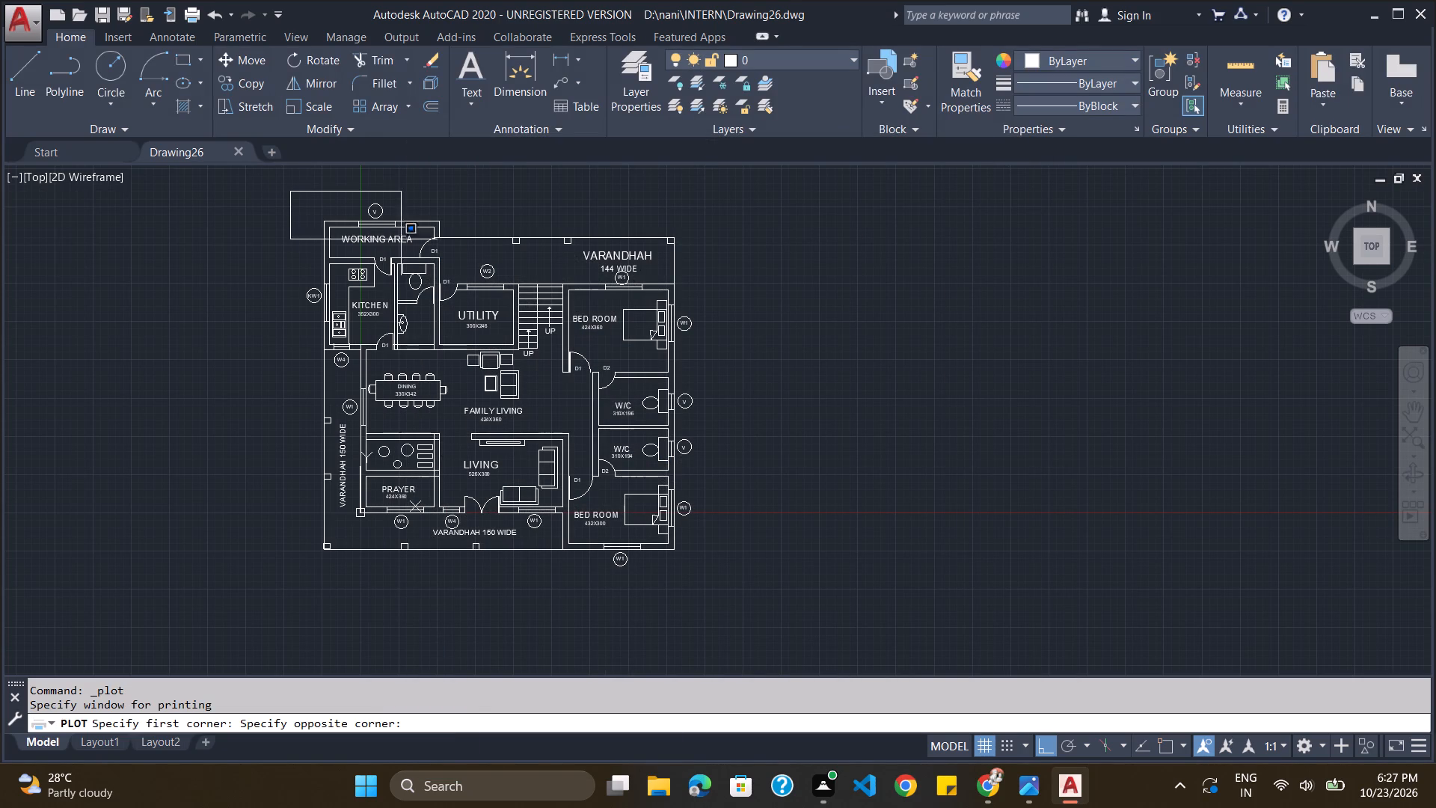
left_click_drag(401, 239, 709, 581)
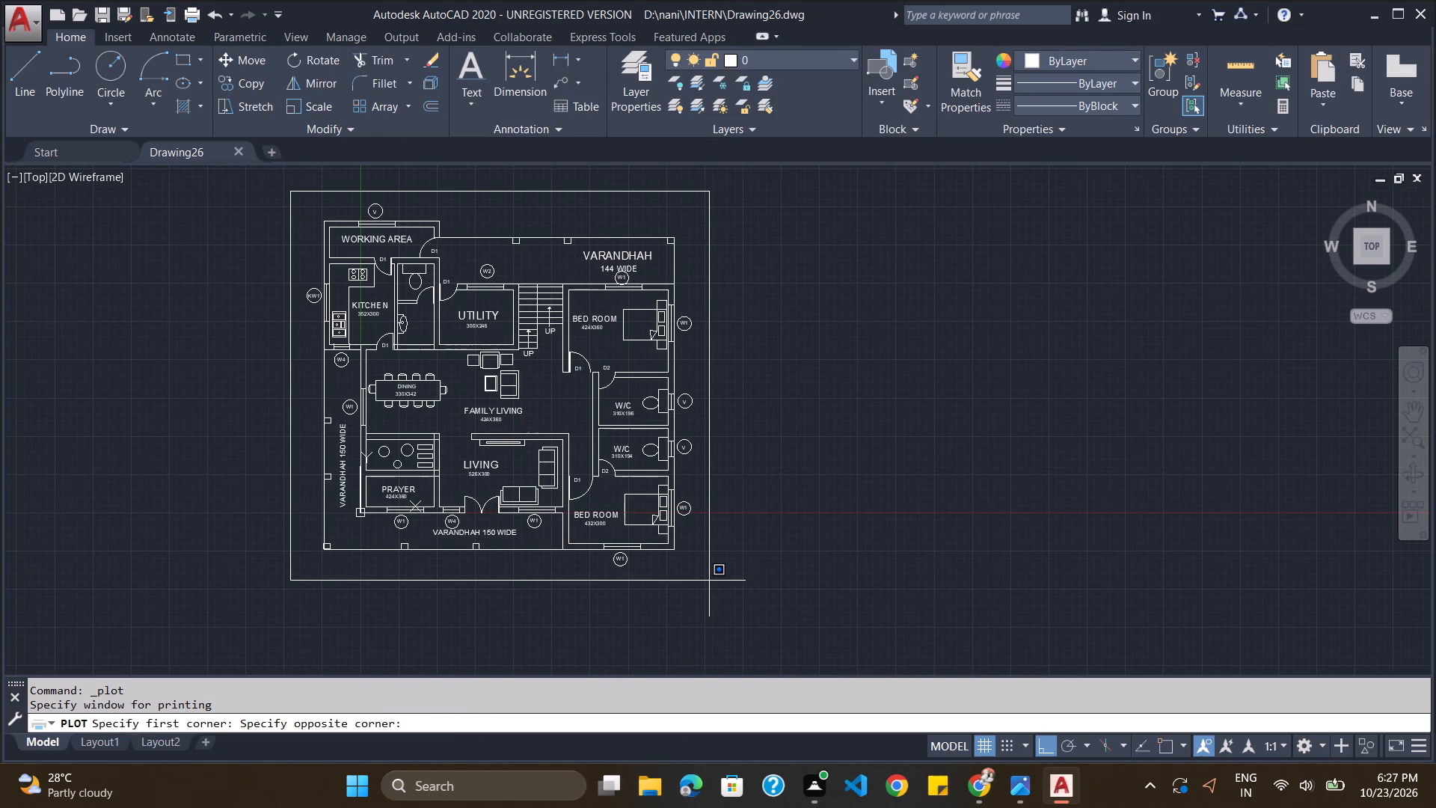
left_click_drag(709, 581, 709, 585)
left_click(709, 585)
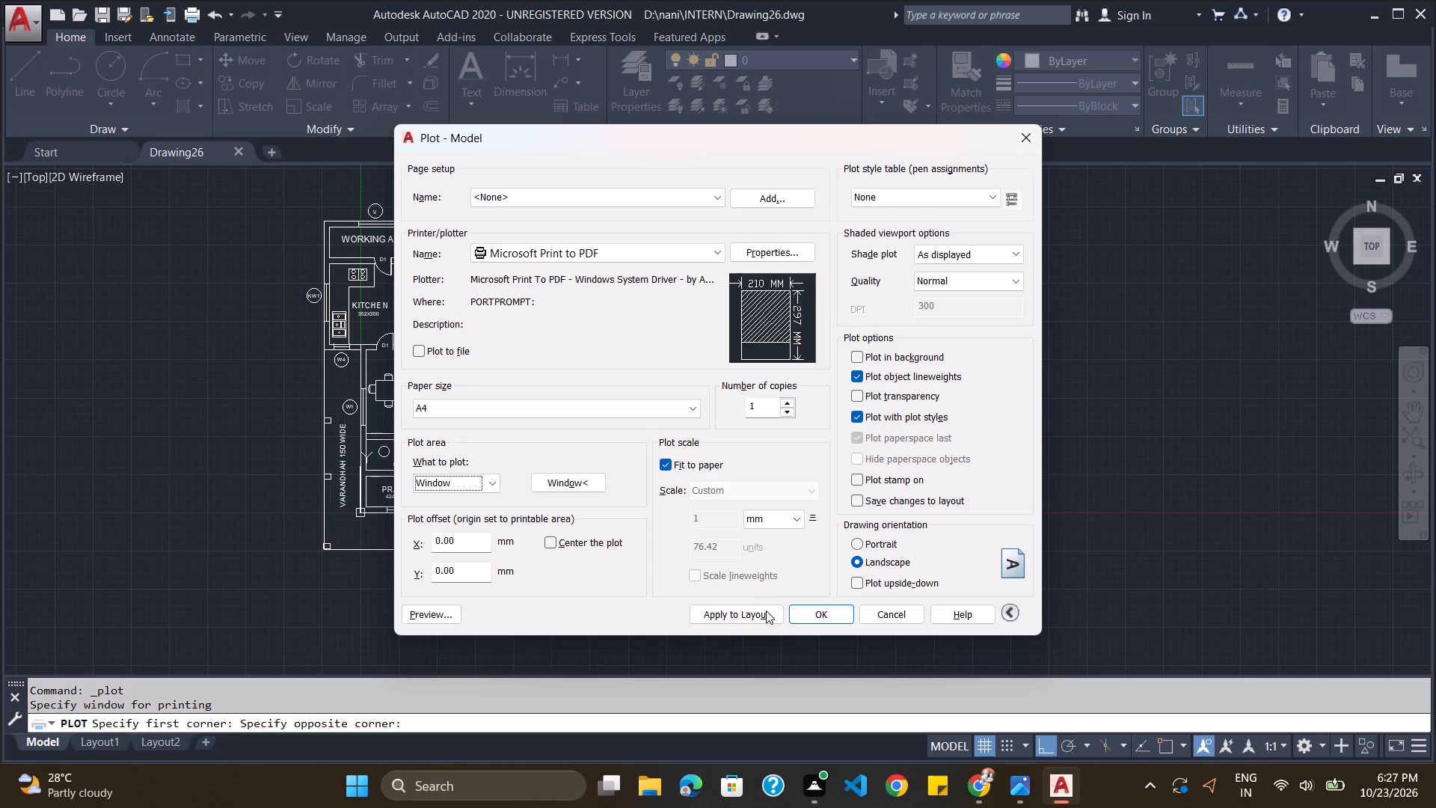
Preview the floor plan's plot in landscape orientation, and close the preview.
left_click(455, 615)
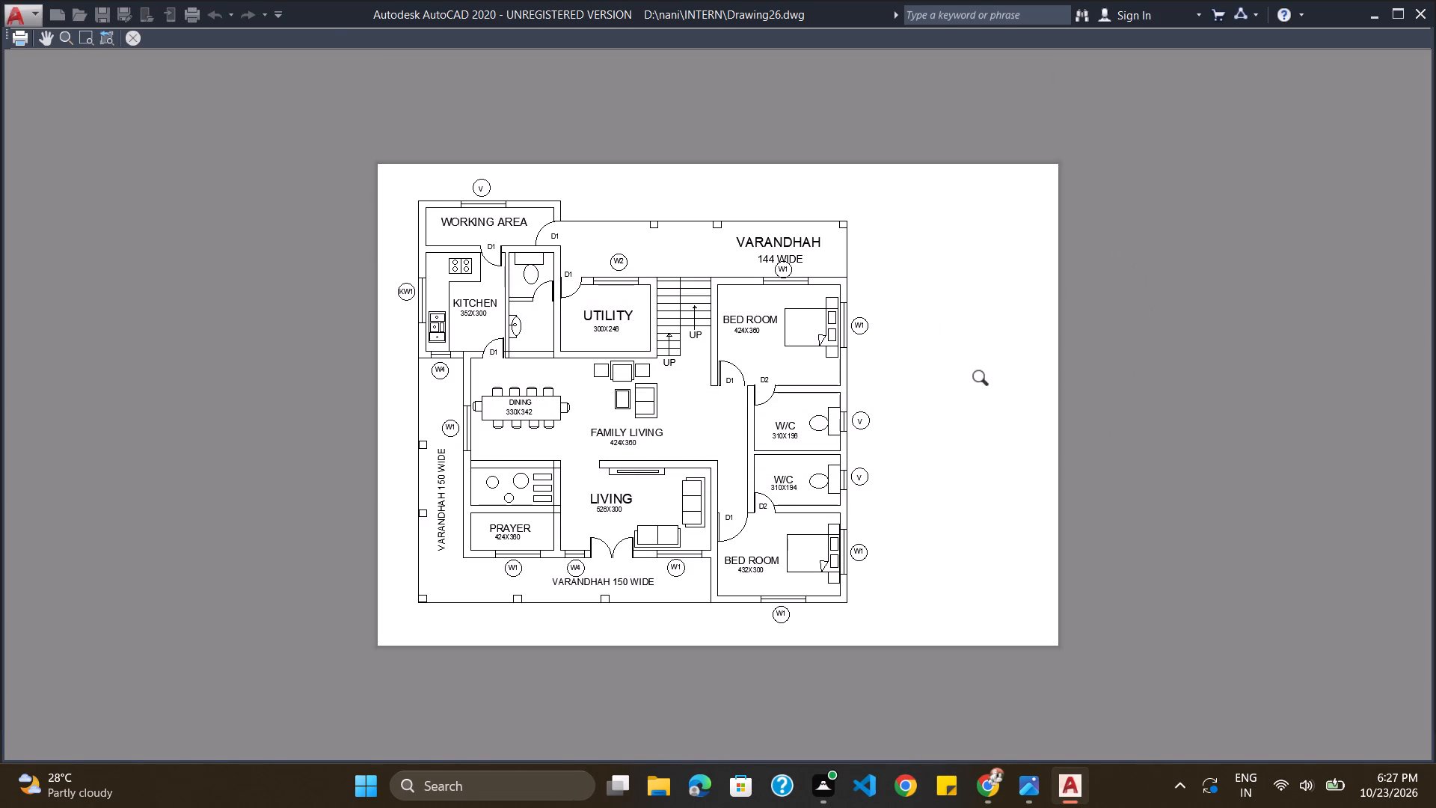
left_click(130, 43)
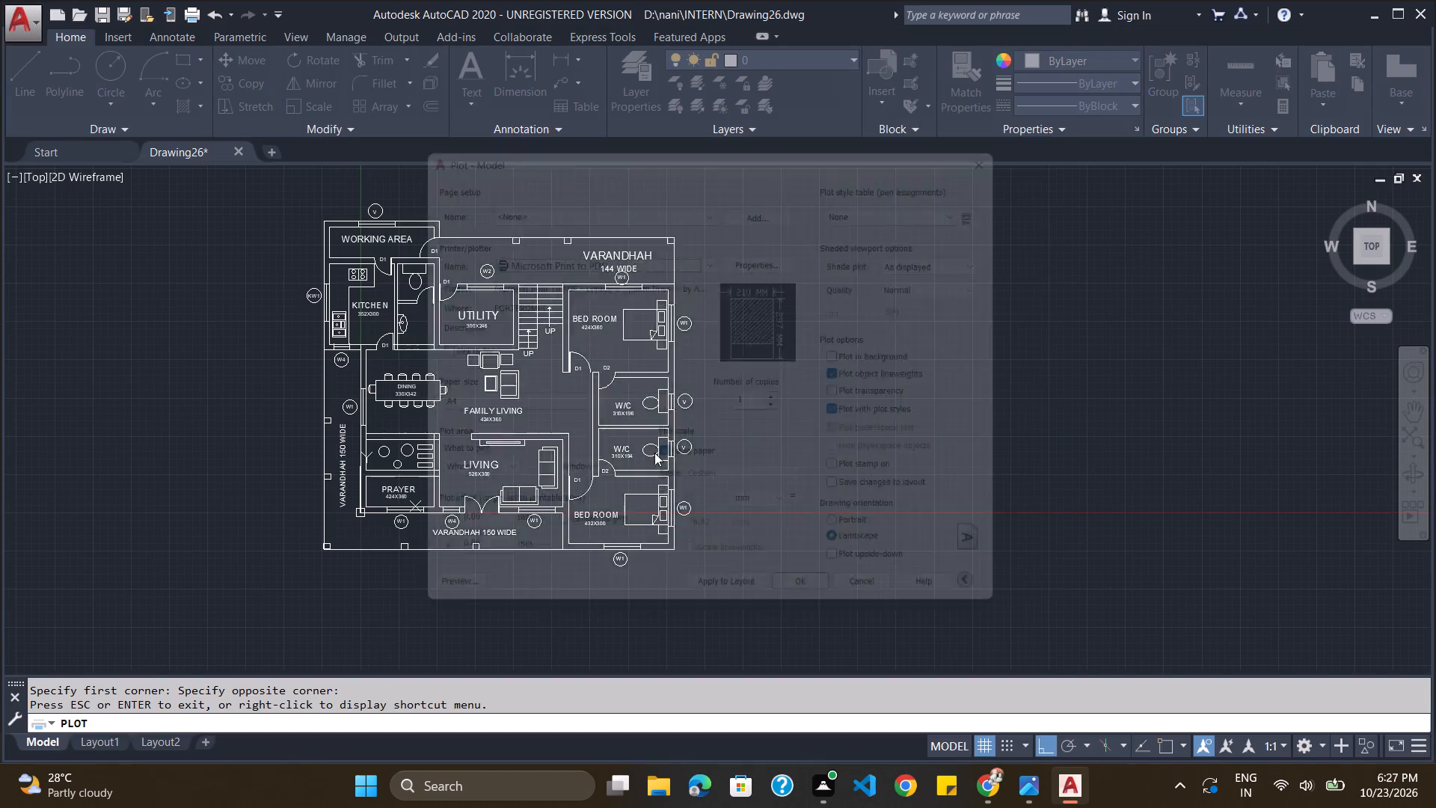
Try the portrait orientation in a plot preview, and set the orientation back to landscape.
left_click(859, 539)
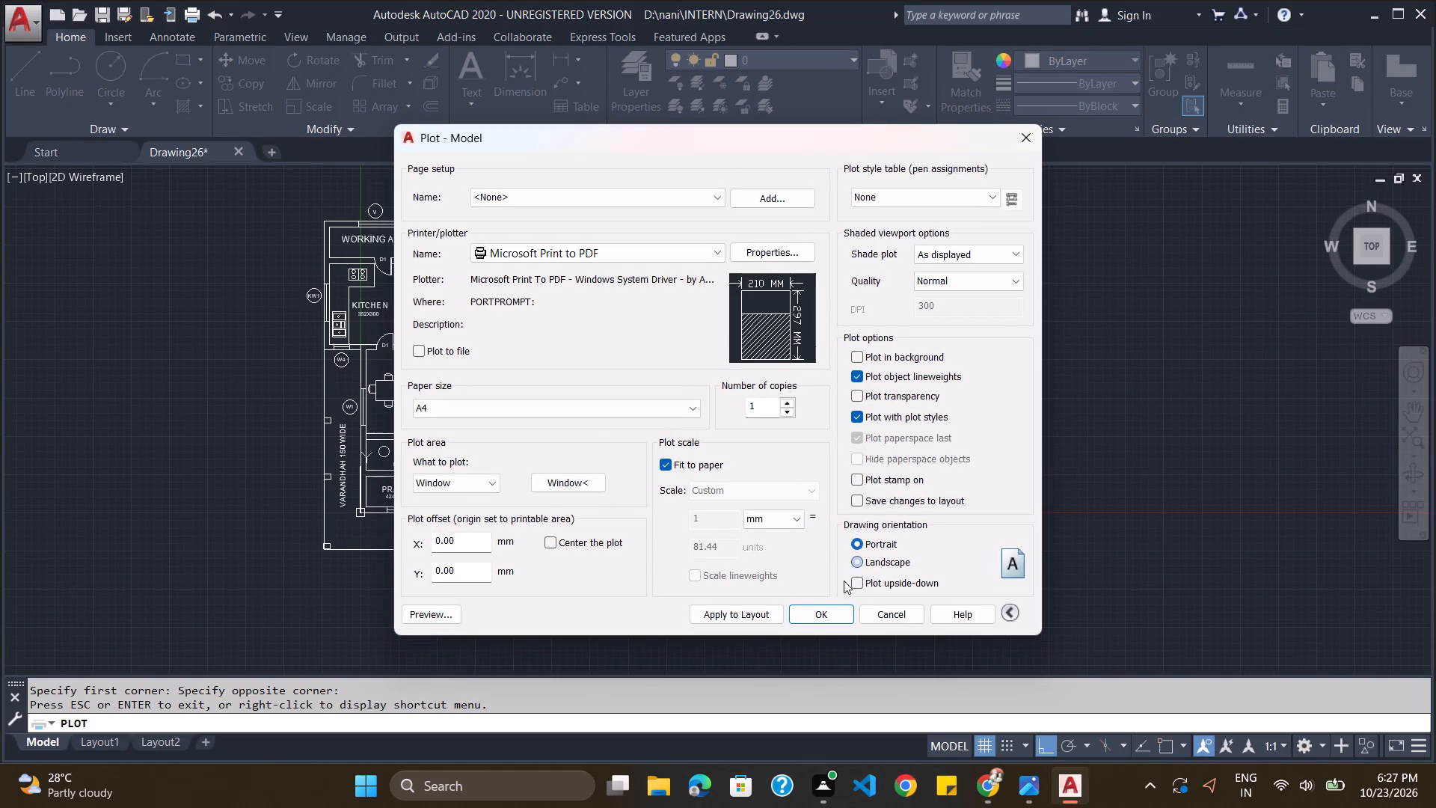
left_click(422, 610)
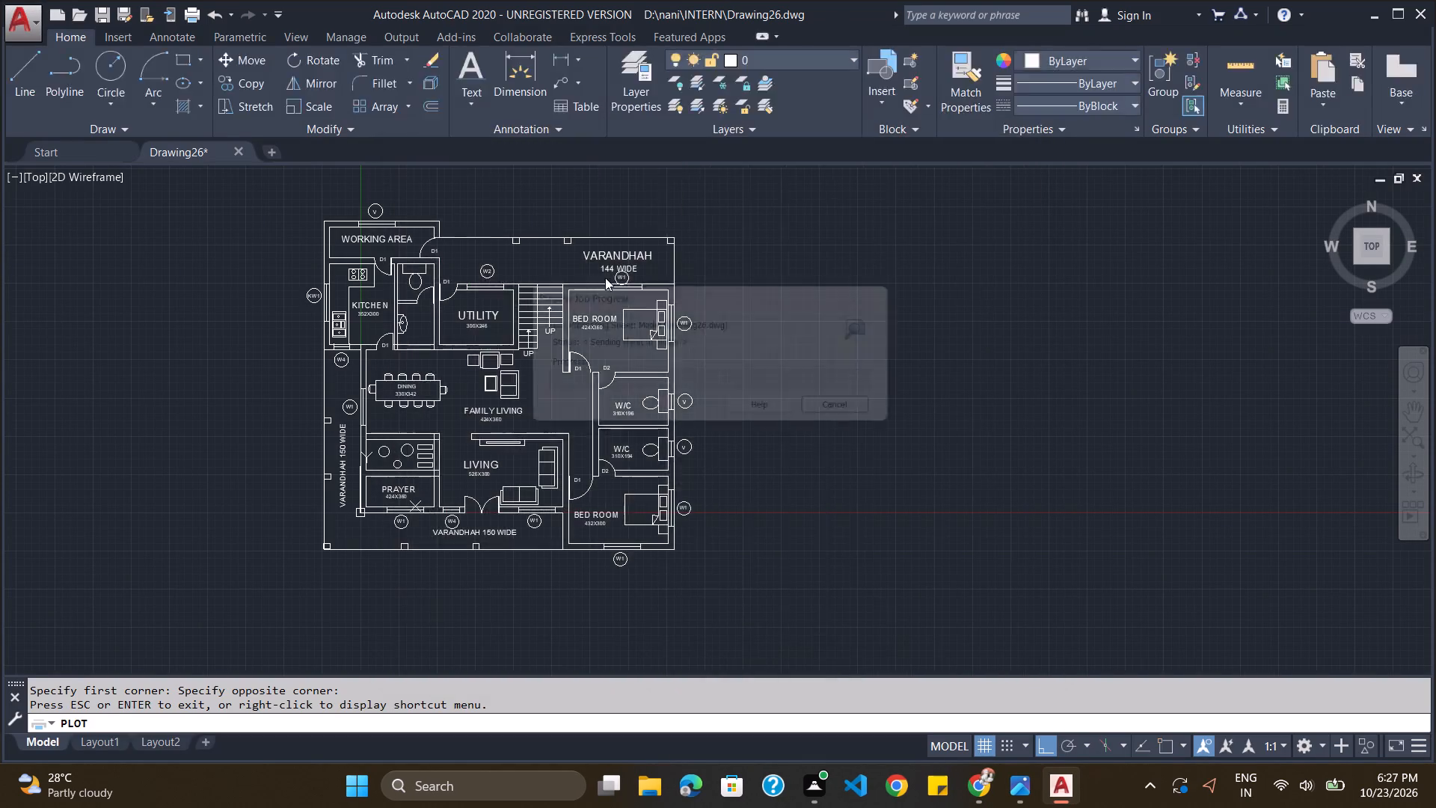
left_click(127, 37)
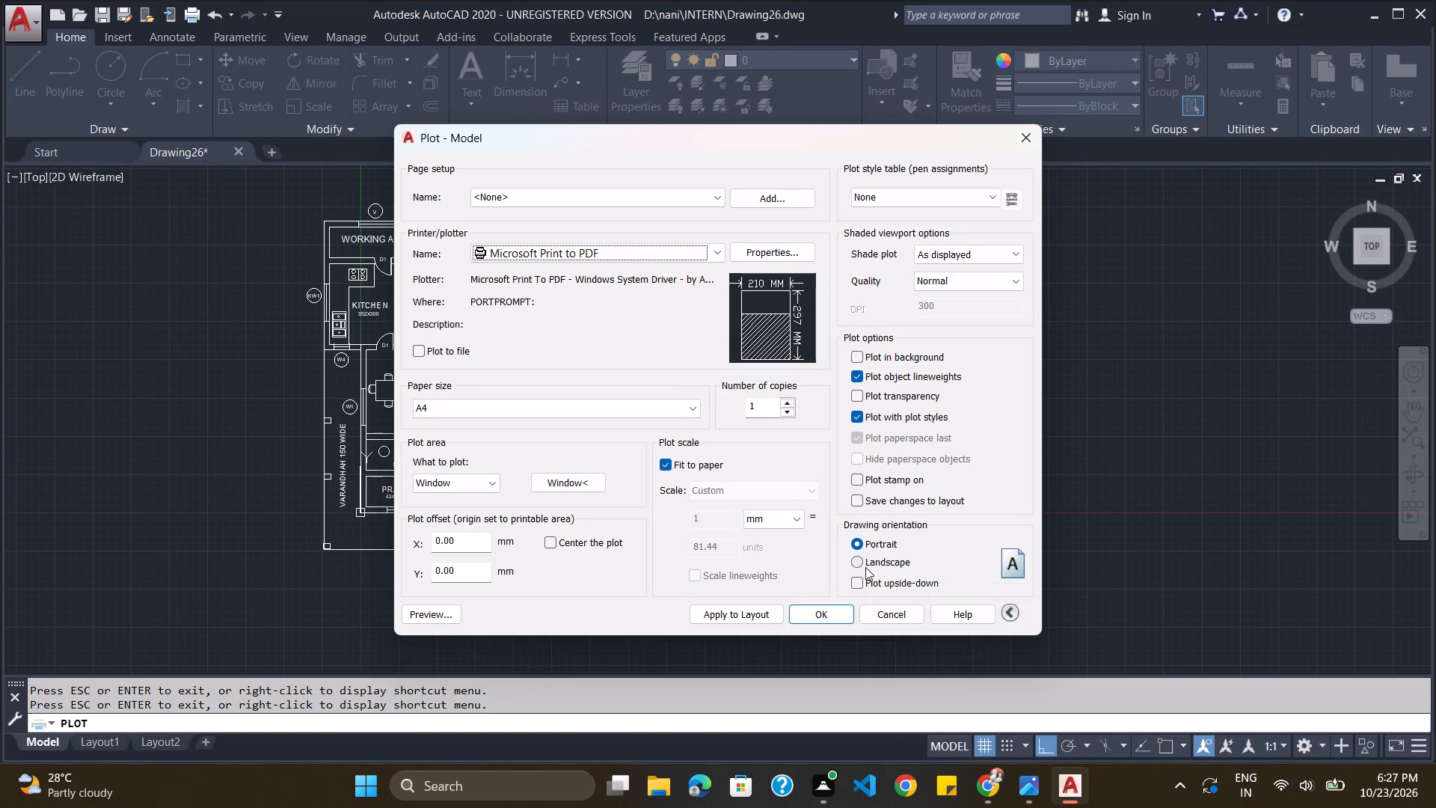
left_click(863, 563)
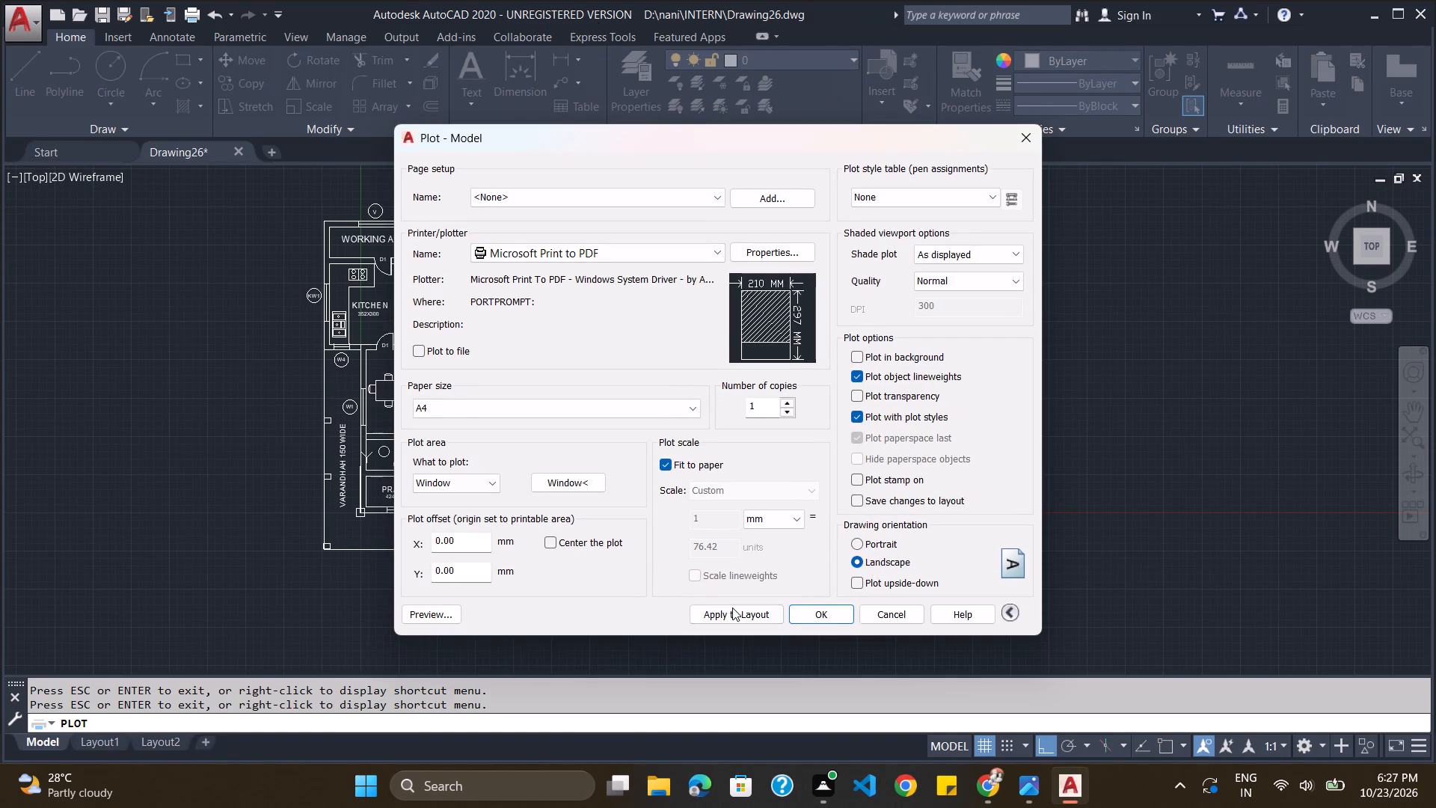
Plot the floor plan to a PDF named DRAWING 25 in the INTERN folder.
left_click(830, 619)
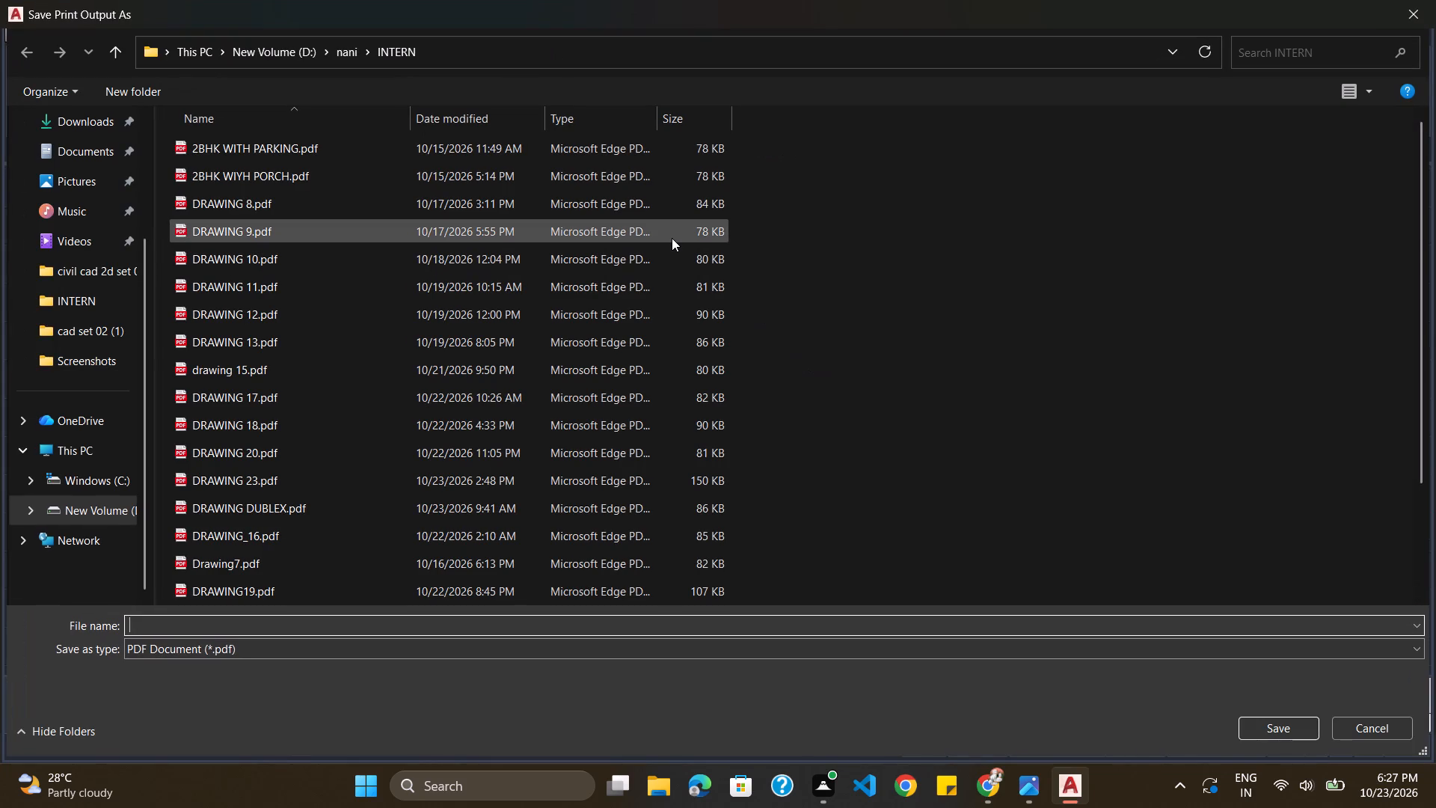
type("DRAWING")
type("25")
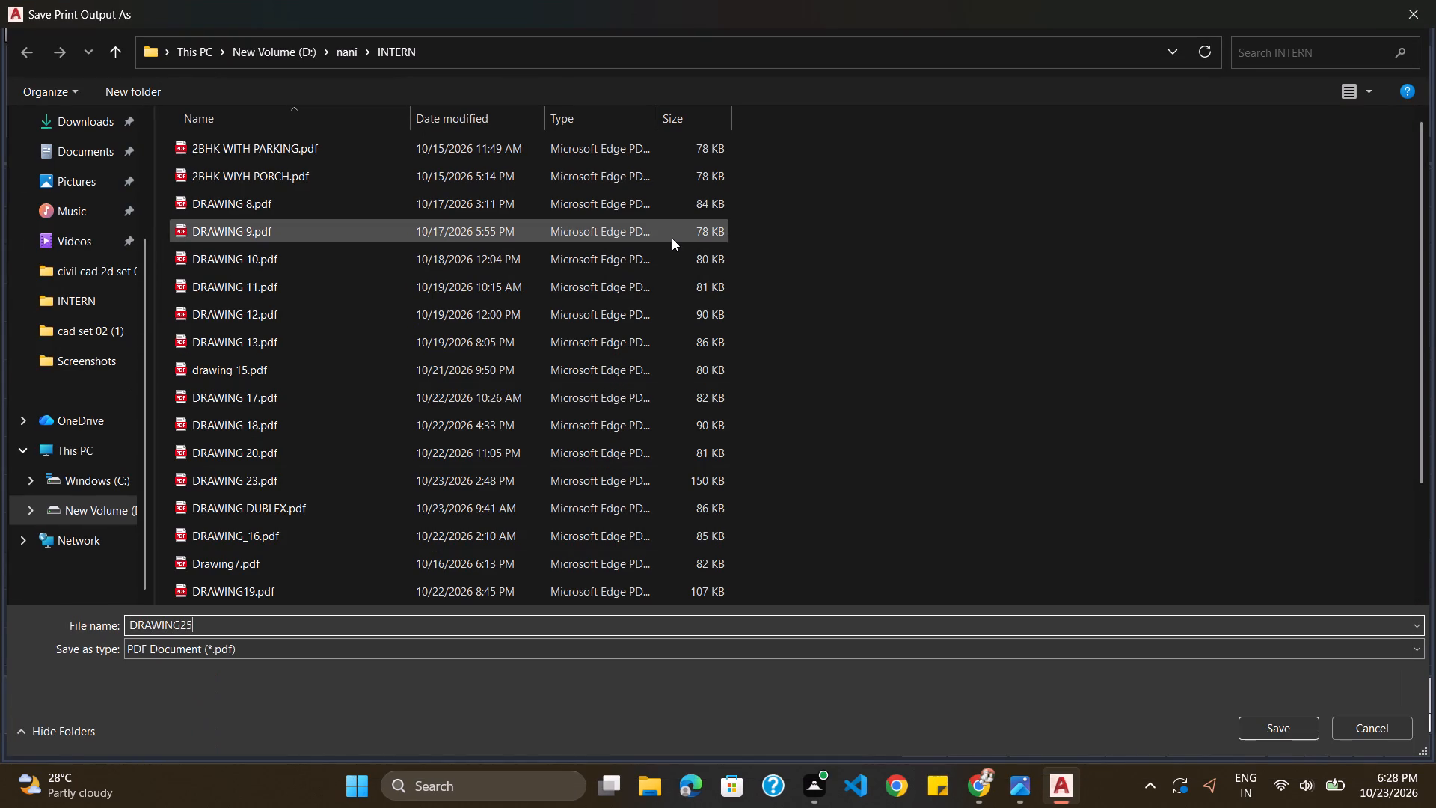
key("Left")
key("Left")
key("space")
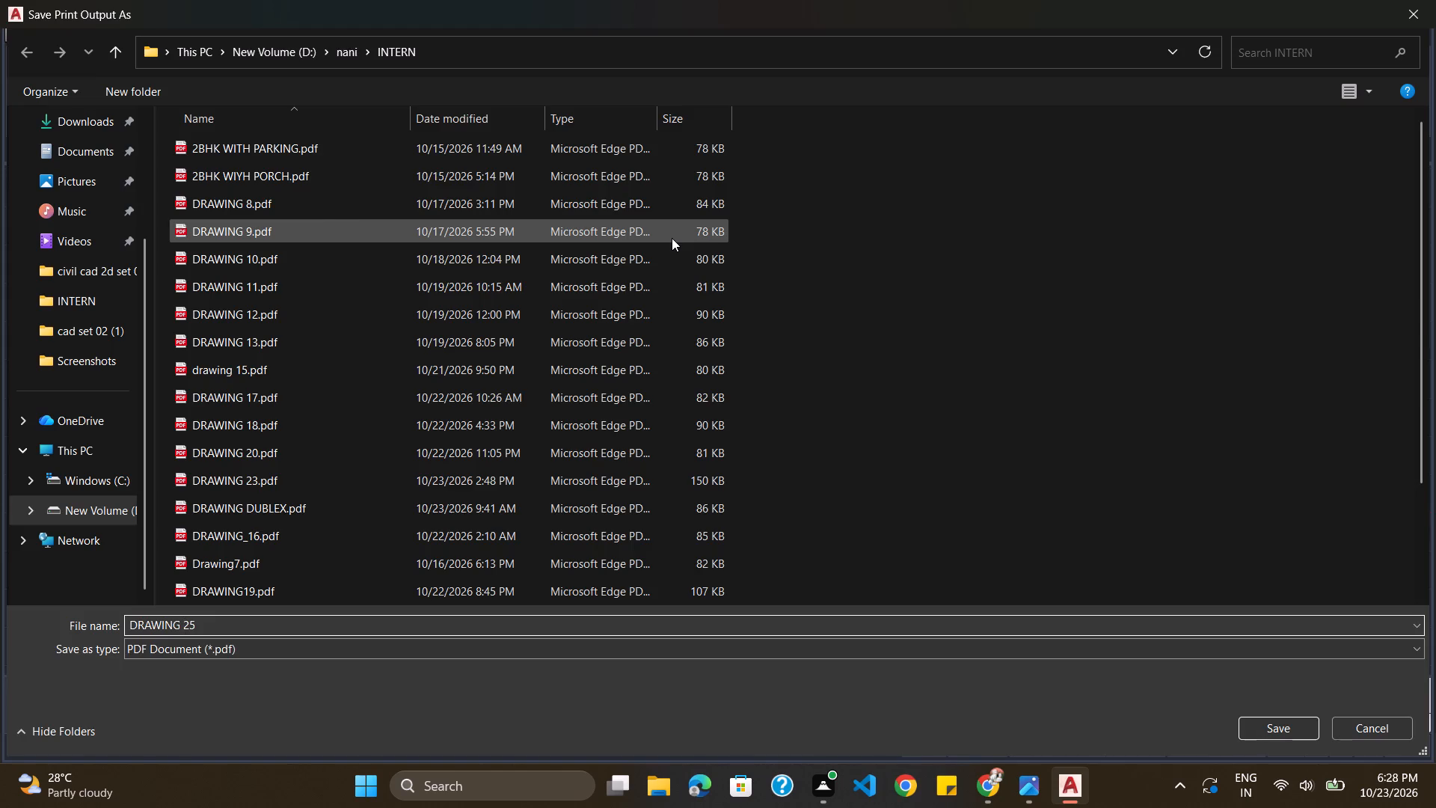
key("Return")
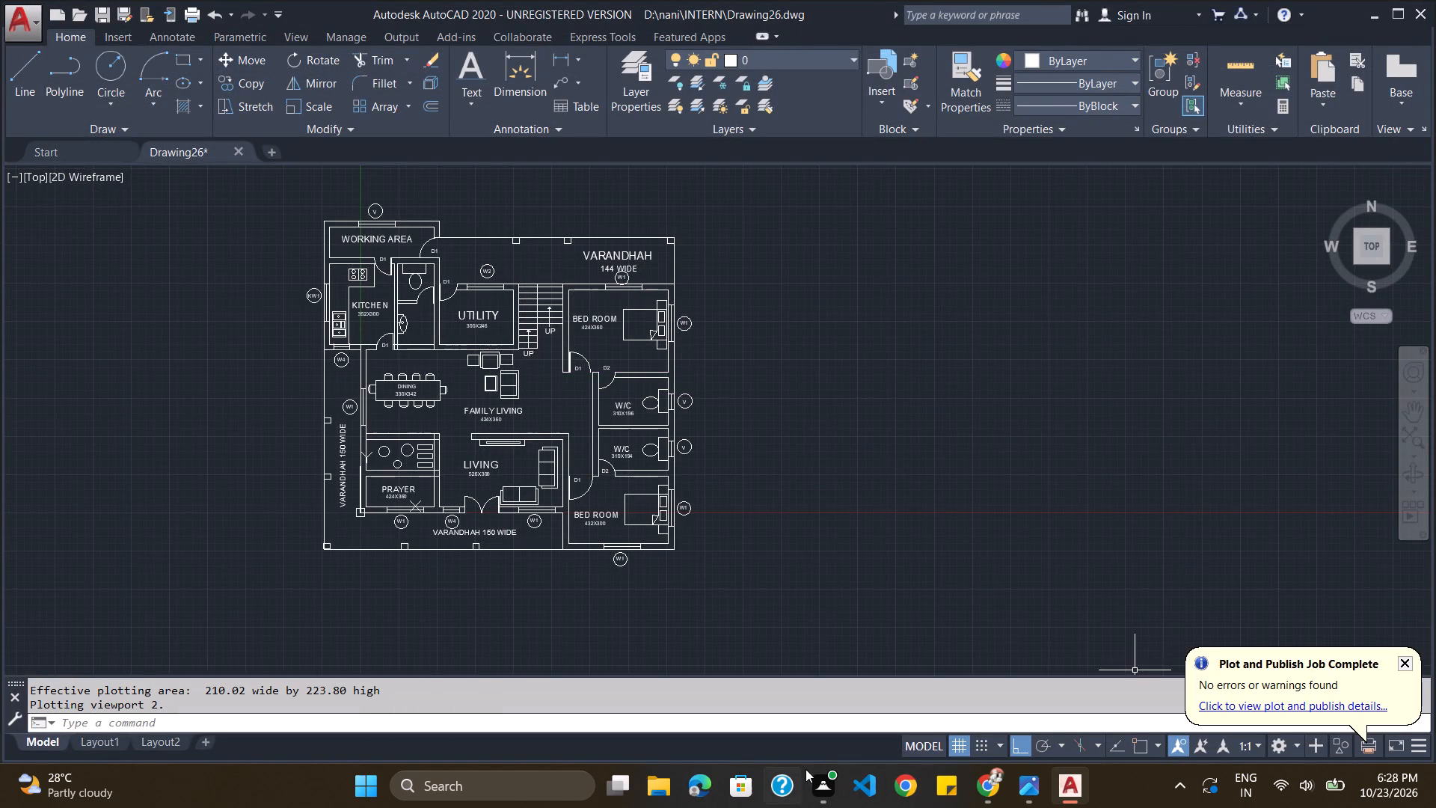